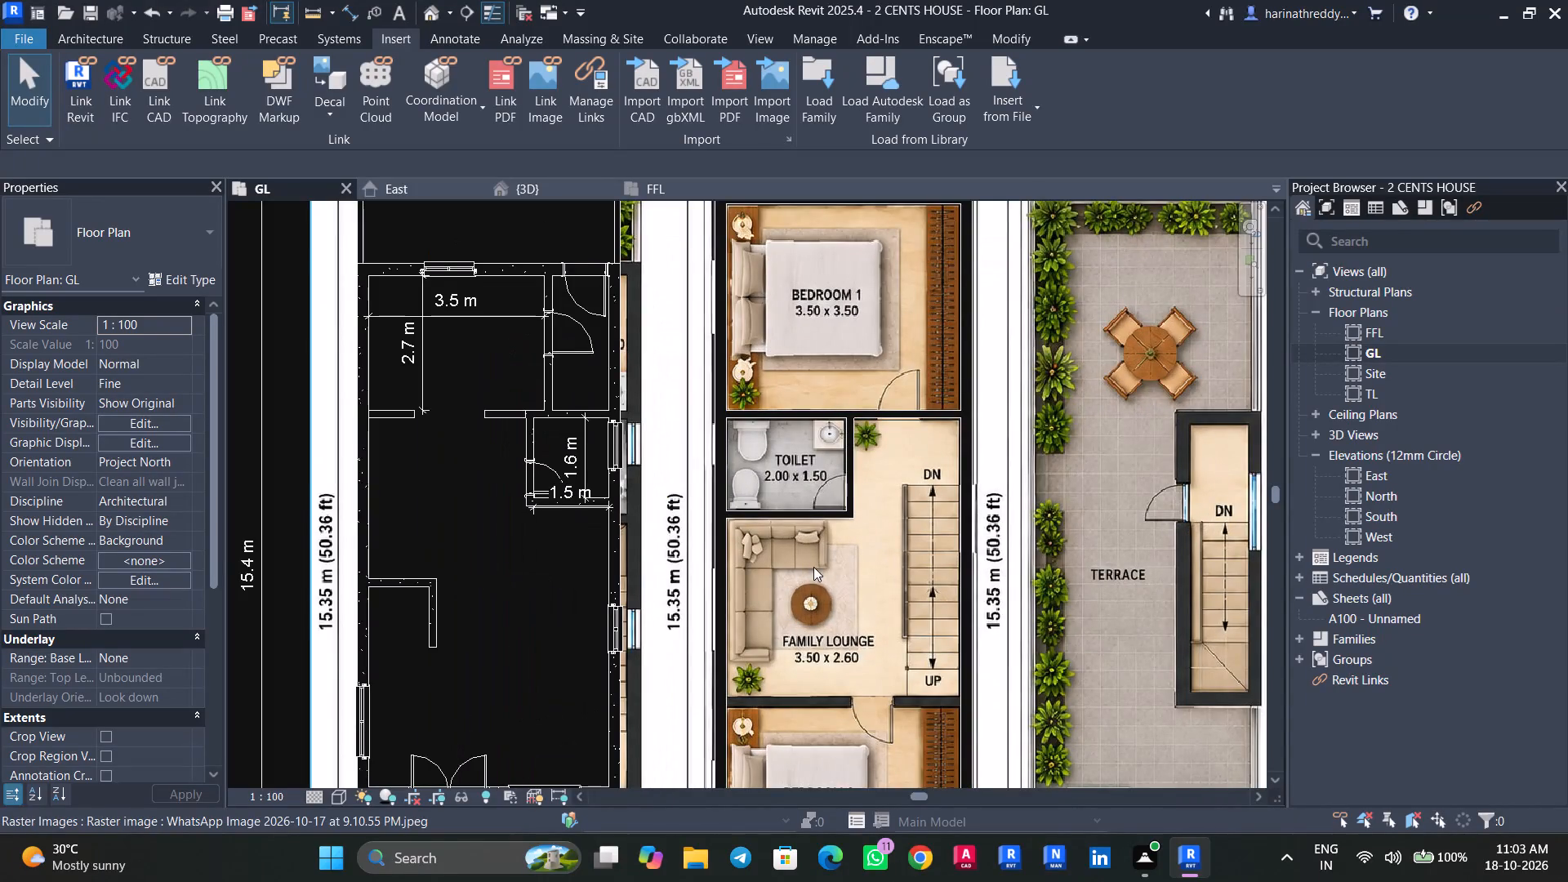
Examine the first-floor plan from Bedroom 1 down to the balcony, comparing it with the adjoining floor plans.
middle_drag(813, 567, 767, 506)
middle_drag(795, 564, 773, 513)
middle_drag(802, 649, 812, 596)
middle_drag(812, 596, 817, 527)
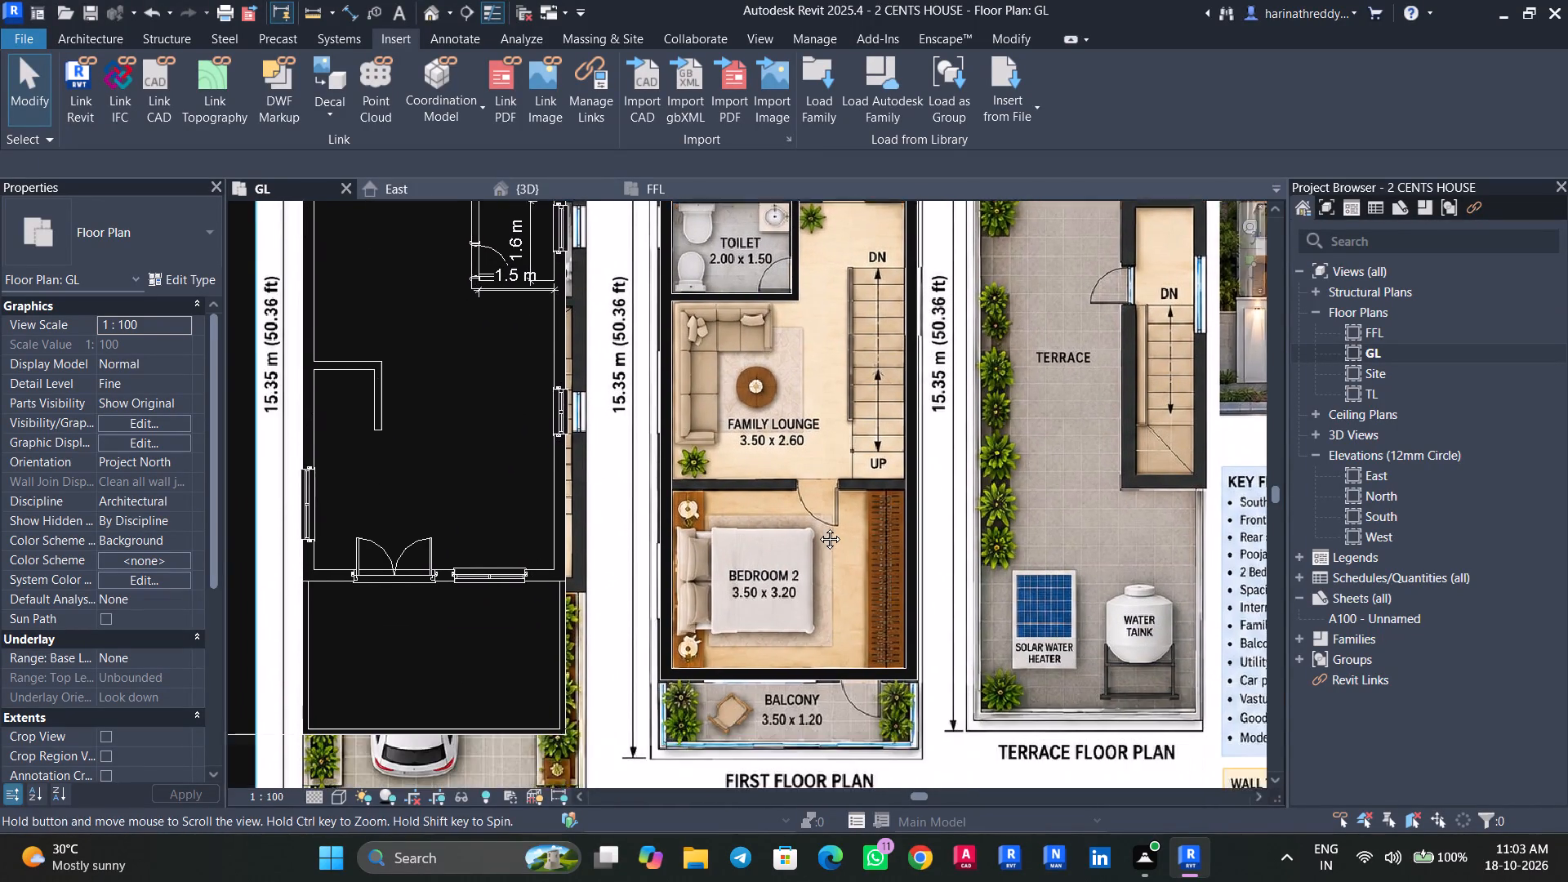
middle_drag(817, 527, 817, 525)
scroll(817, 525, up, 1)
scroll(817, 525, down, 3)
middle_drag(817, 534, 813, 711)
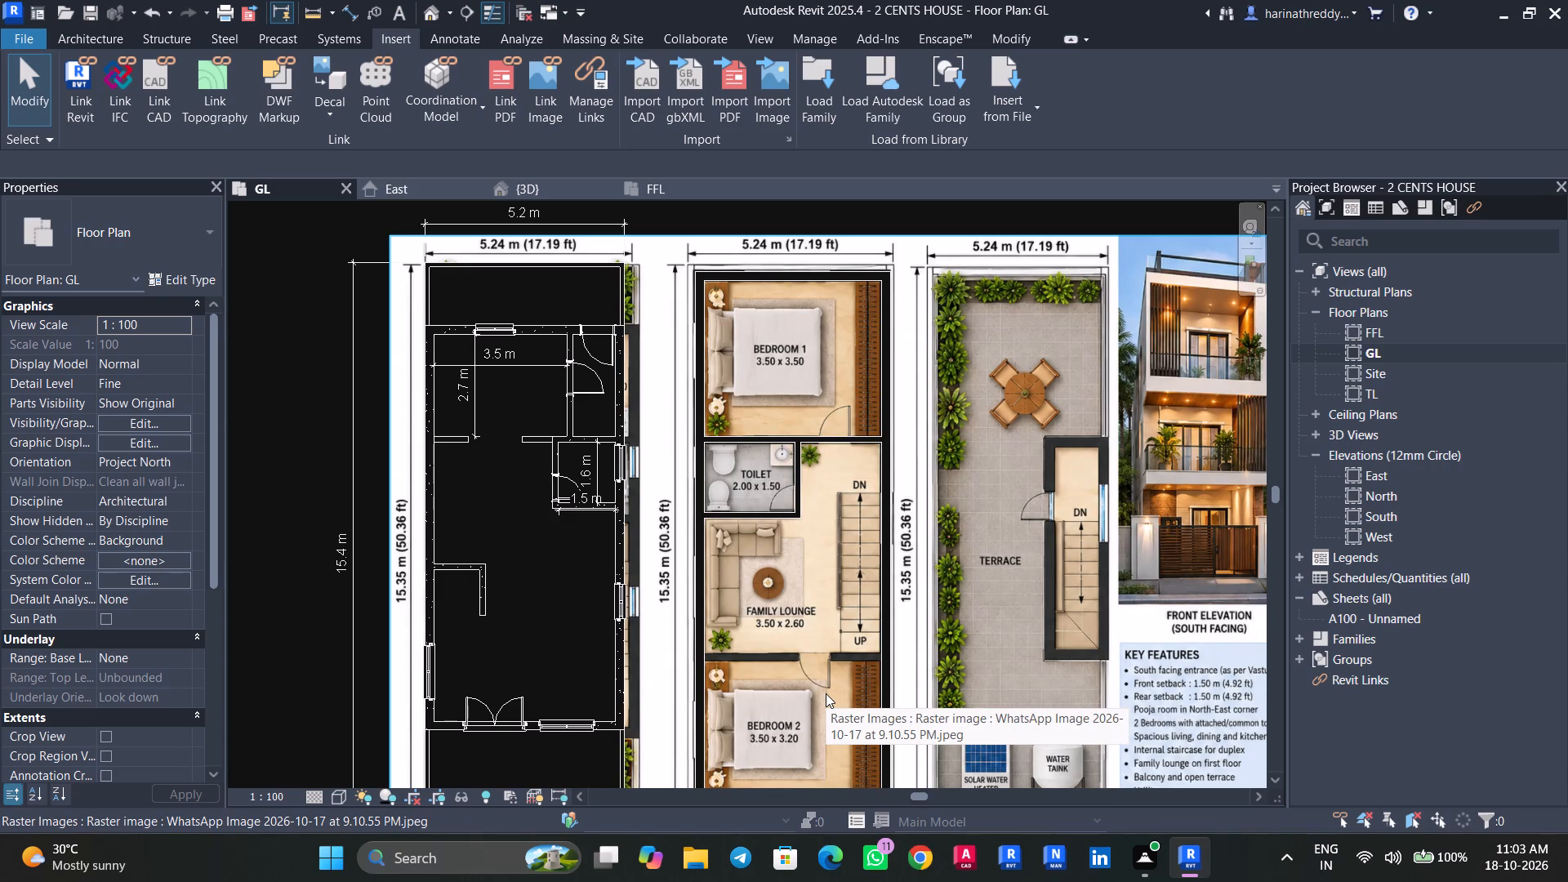
middle_drag(936, 670, 840, 631)
scroll(840, 631, down, 3)
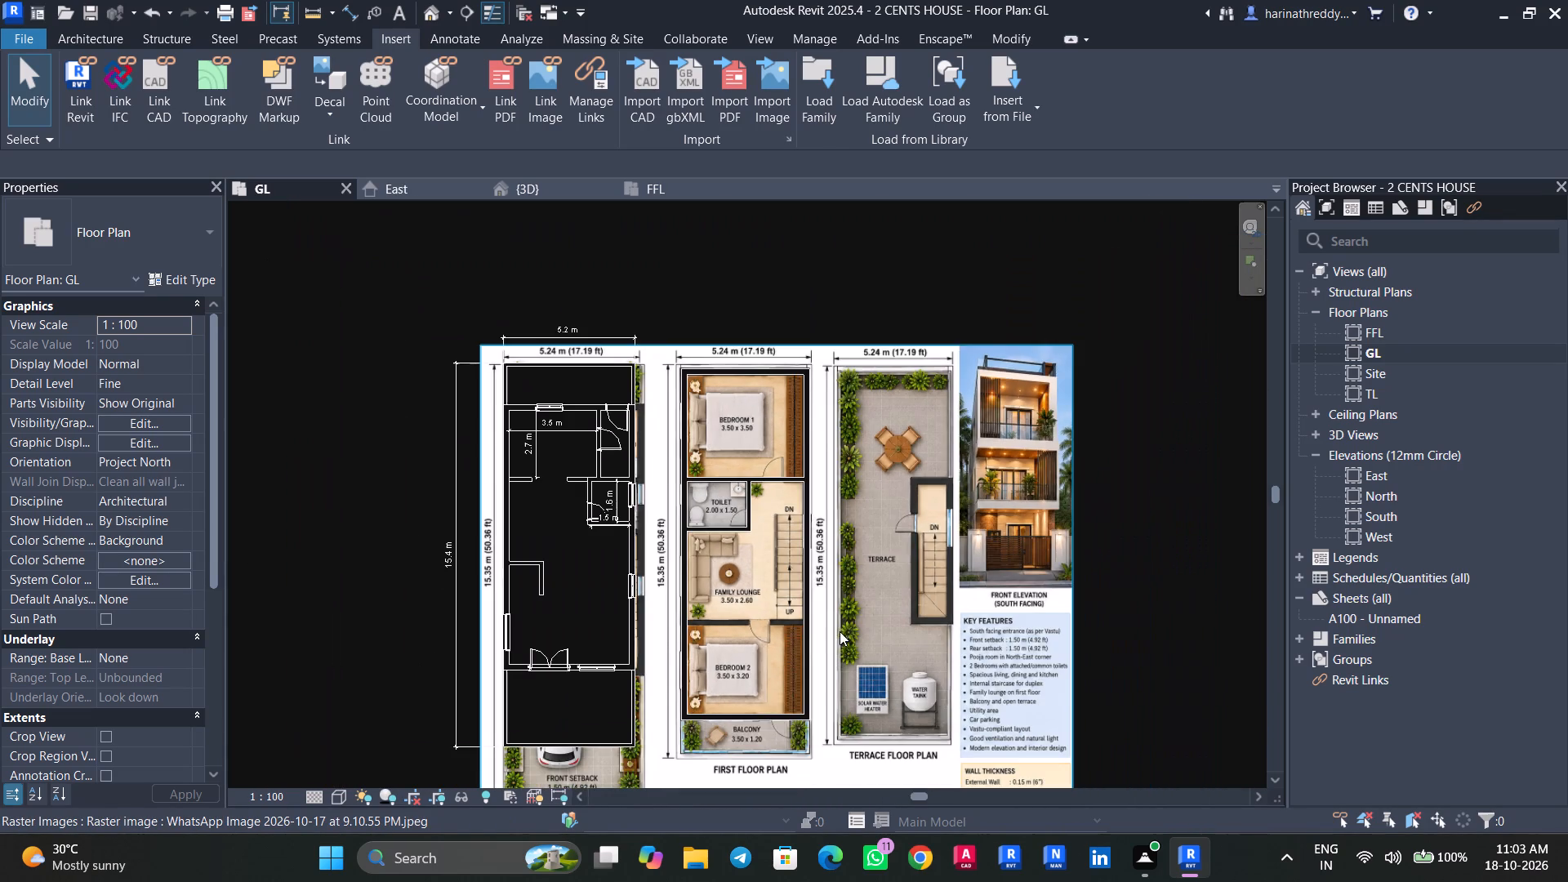
Inspect the ground-floor and first-floor walls in the 3D view from several angles.
click(908, 593)
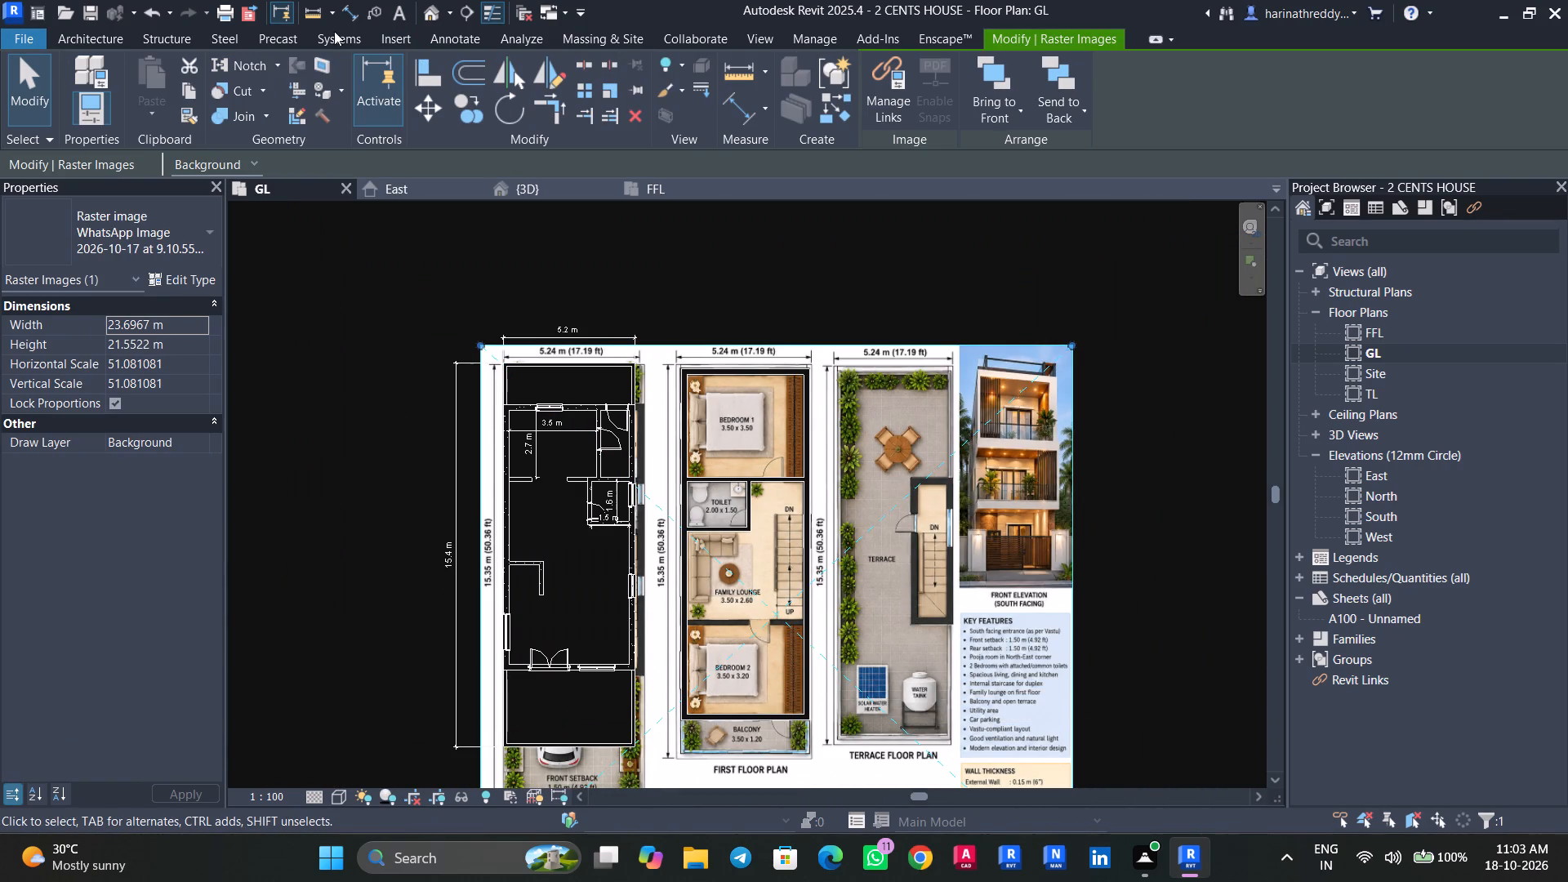
click(437, 17)
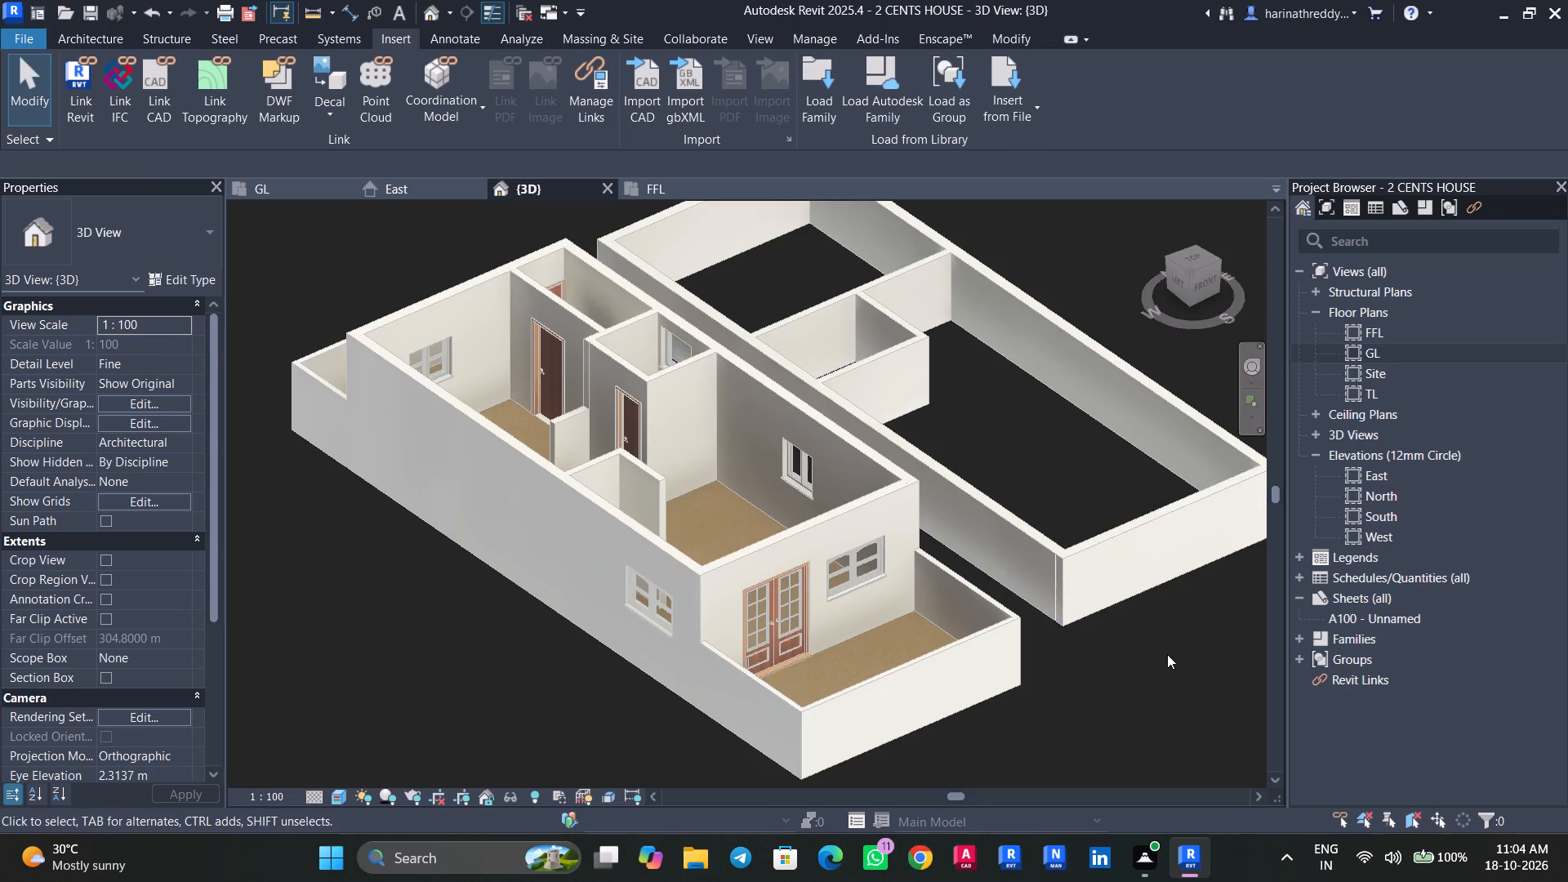
scroll(1167, 654, down, 1)
shift+middle_drag(1169, 651, 975, 684)
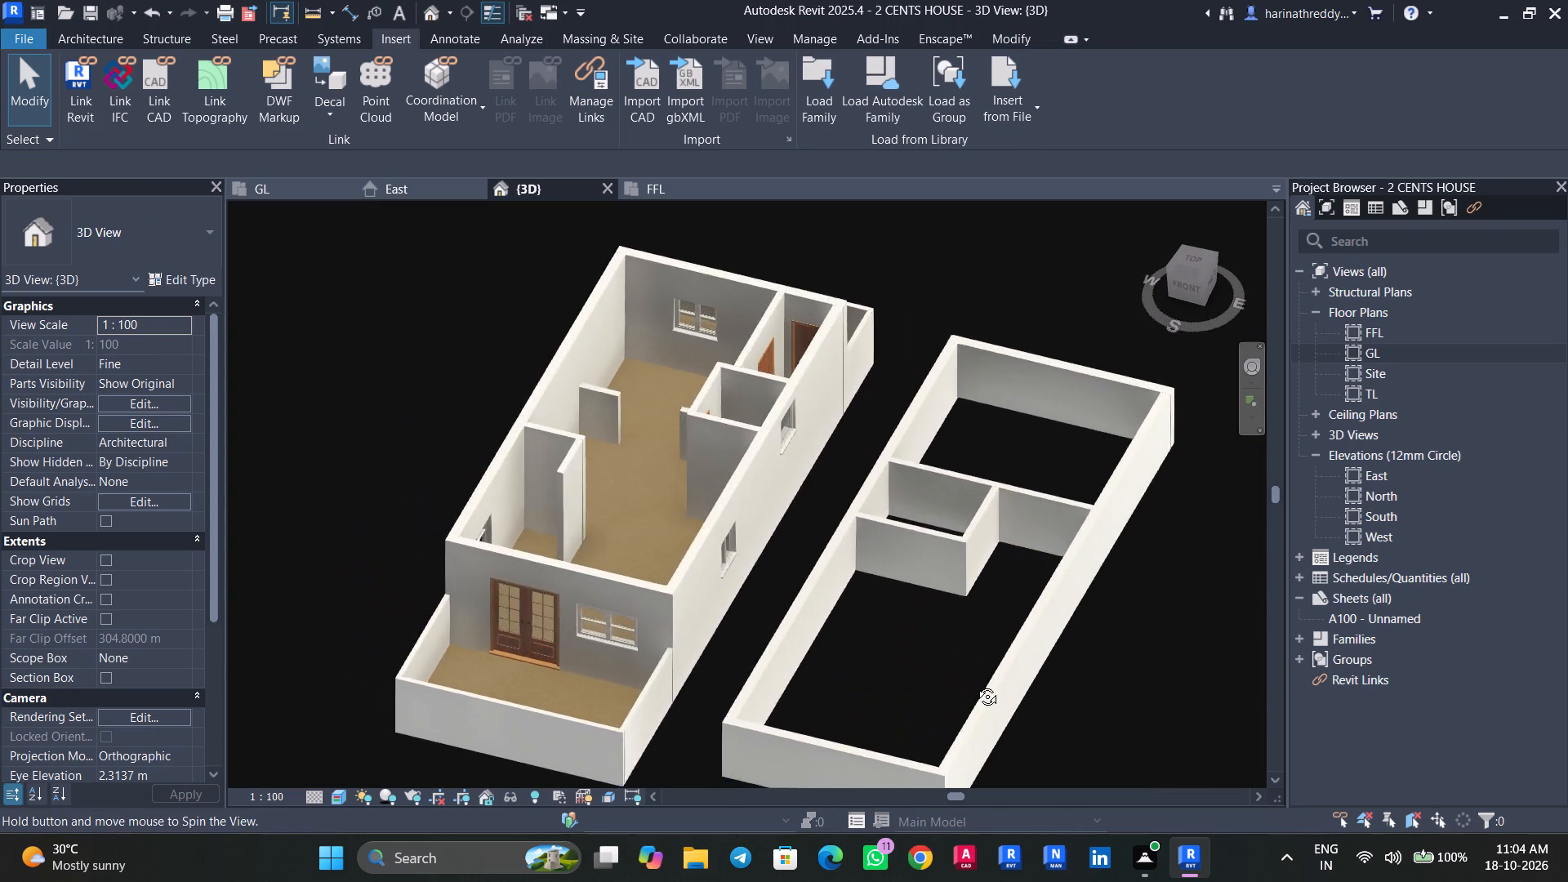
shift+middle_drag(975, 684, 1148, 702)
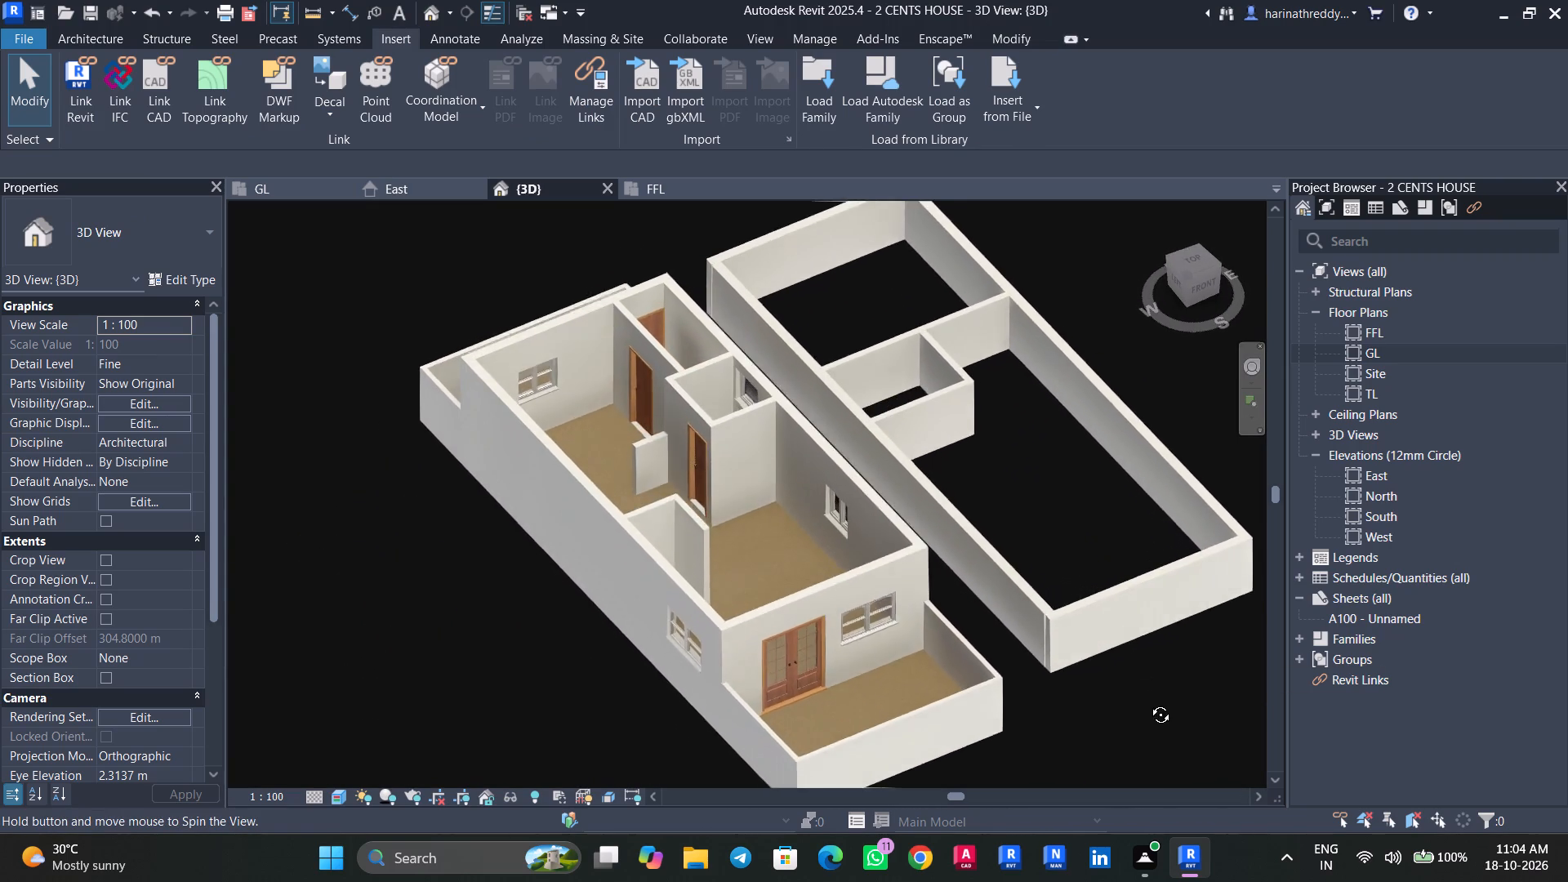
shift+middle_drag(1148, 702, 1230, 693)
shift+middle_drag(1234, 688, 1245, 678)
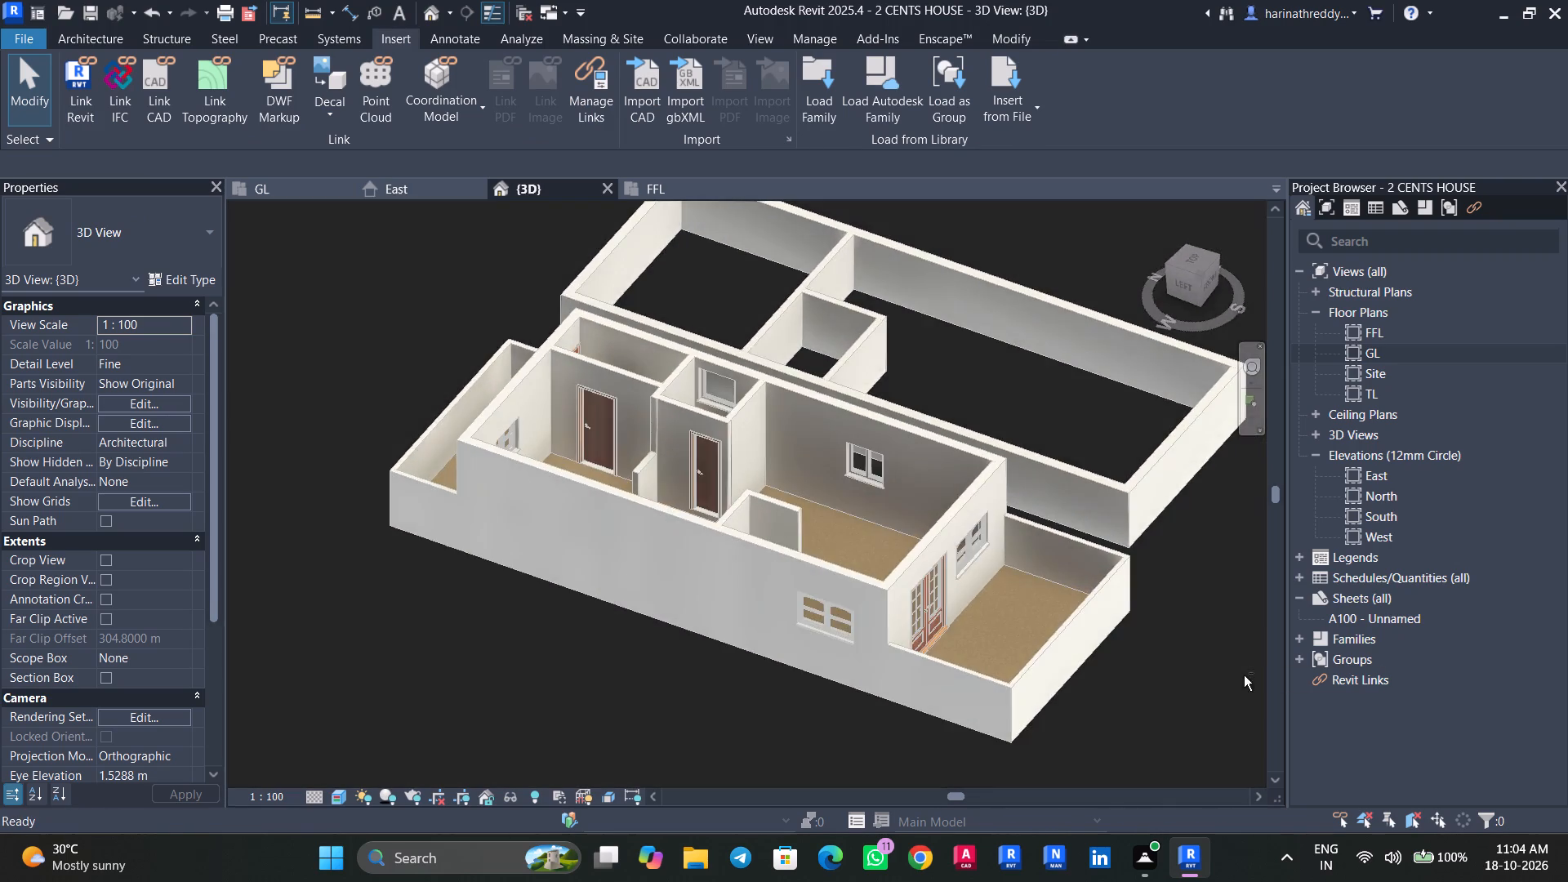
shift+middle_drag(1244, 675, 1085, 716)
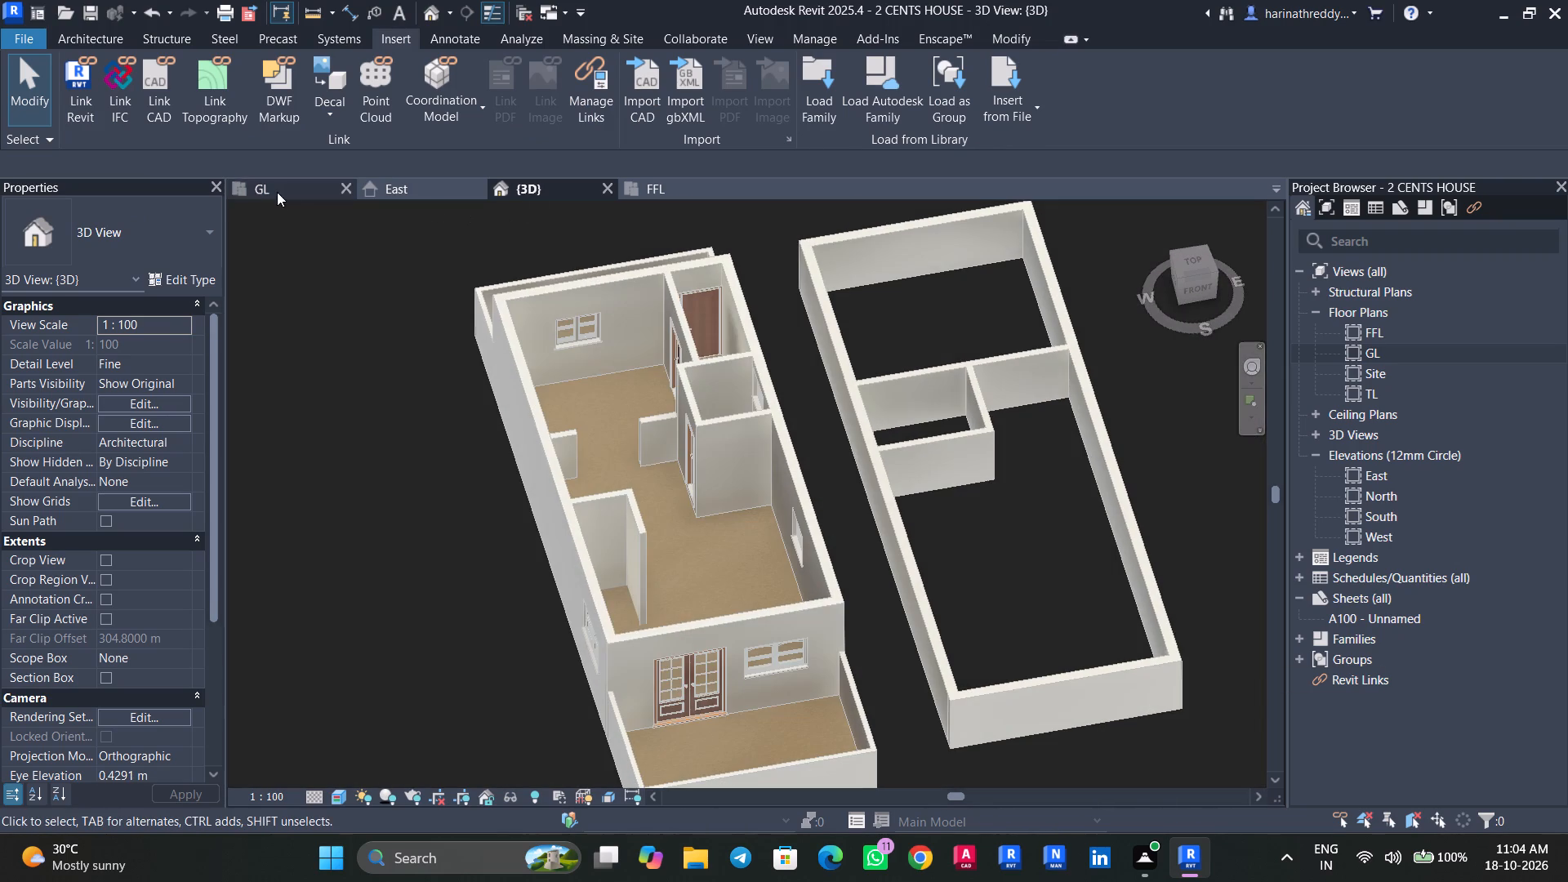
Return to the GL floor plan and study the first-floor layout around Bedroom 1, the toilet and the family lounge.
click(280, 192)
scroll(759, 471, up, 4)
middle_drag(768, 483, 808, 387)
scroll(746, 451, up, 3)
middle_drag(771, 421, 731, 535)
scroll(711, 525, down, 3)
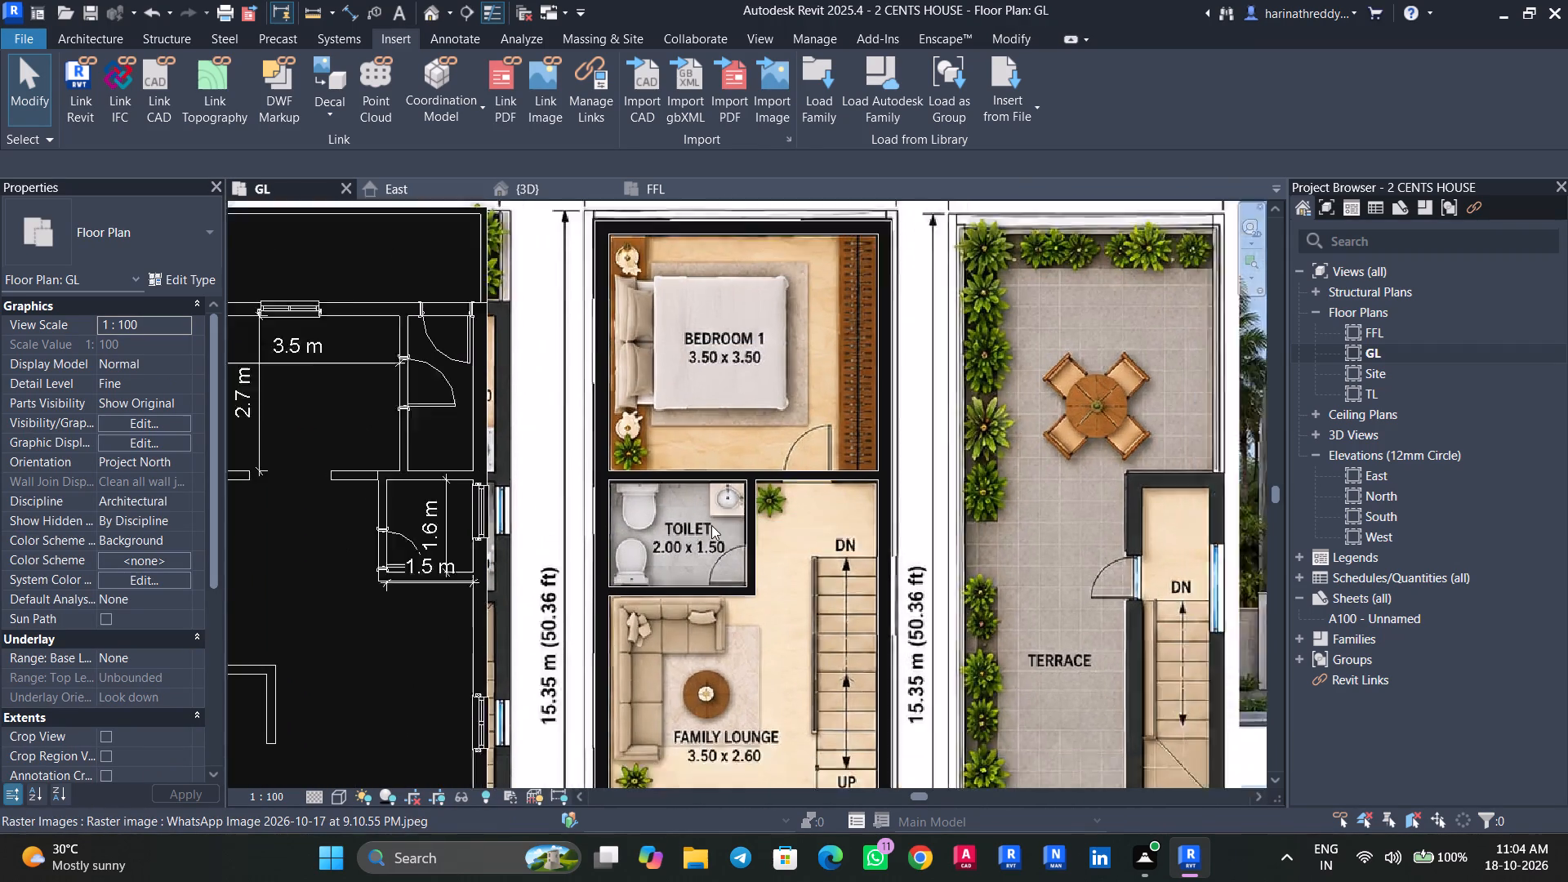
middle_drag(733, 565, 731, 453)
middle_drag(710, 602, 700, 572)
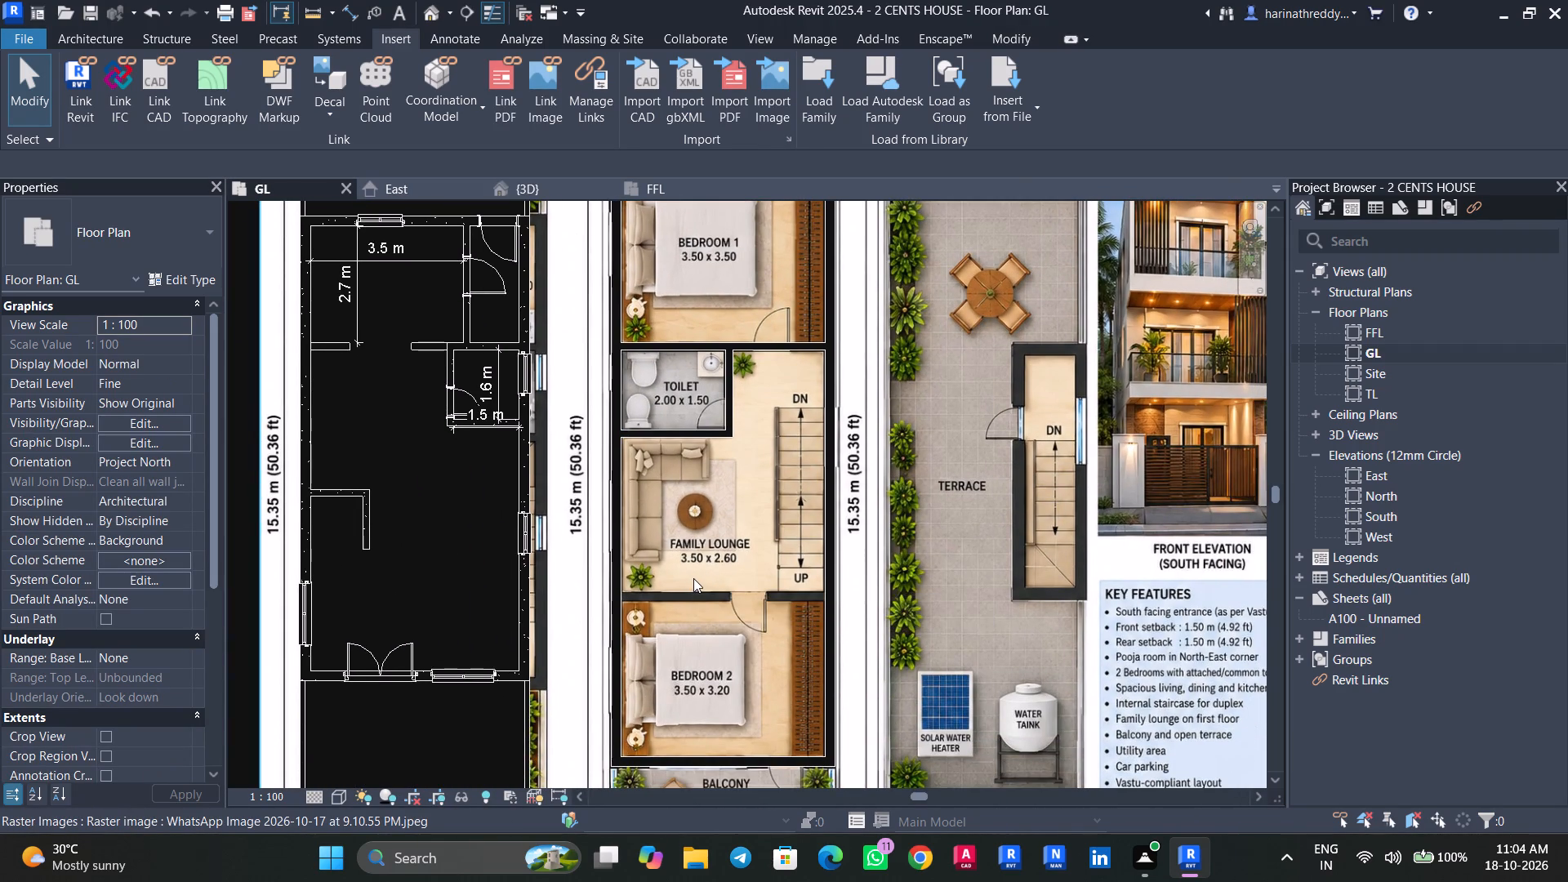
middle_drag(692, 500, 691, 506)
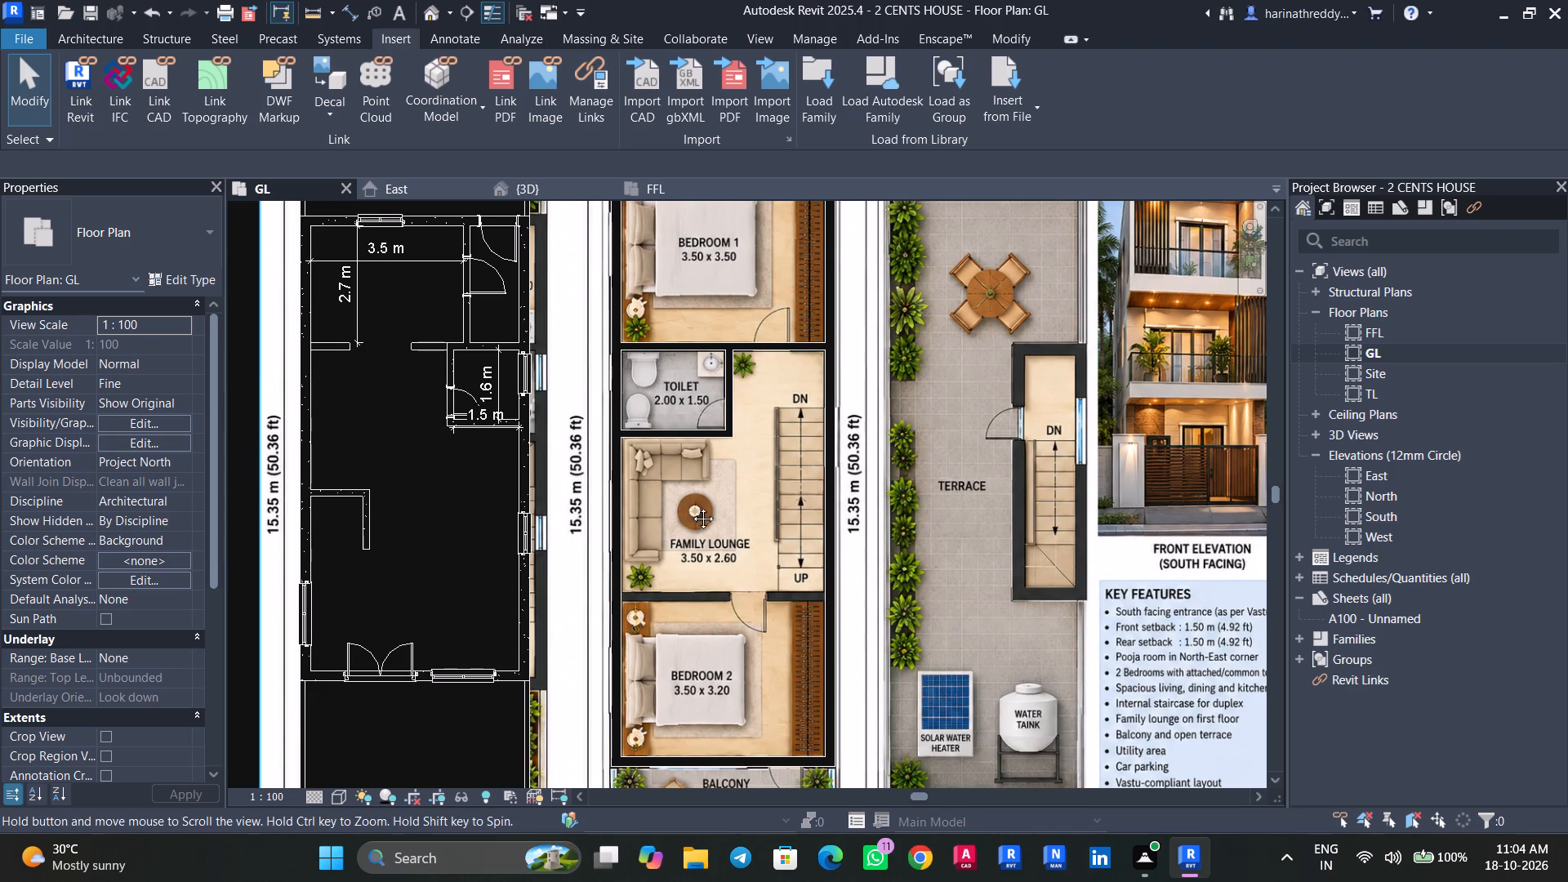
middle_drag(691, 506, 670, 608)
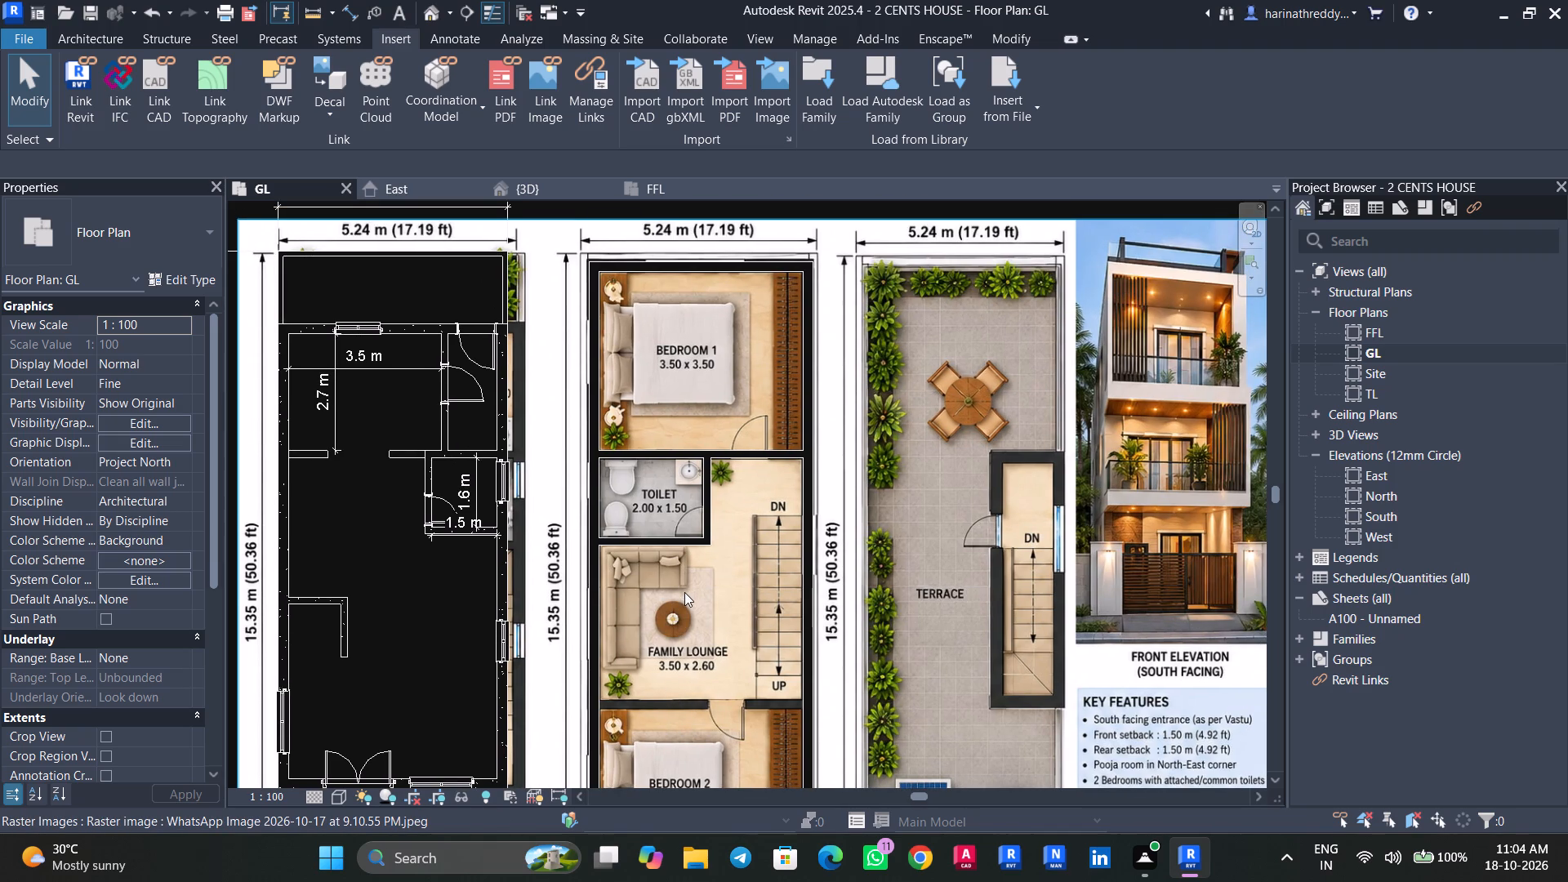
middle_drag(677, 637, 679, 613)
middle_drag(680, 625, 693, 579)
scroll(680, 625, up, 1)
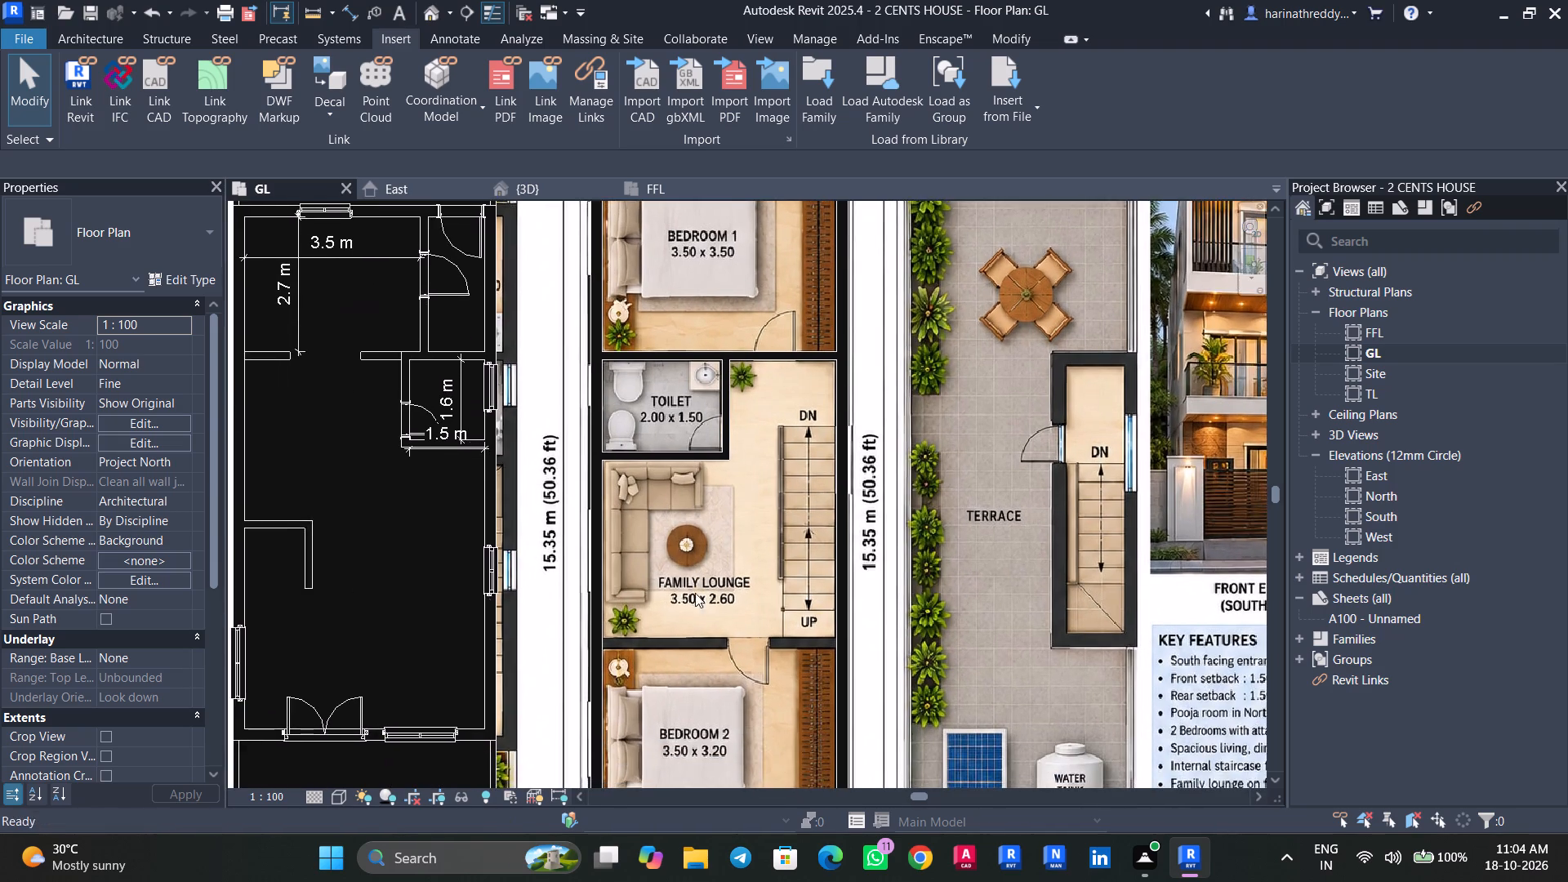
Draw an EX WALL partition between the family lounge and Bedroom 2, spanning from the west exterior wall to the east one.
middle_drag(684, 657, 725, 520)
key(w)
key(a)
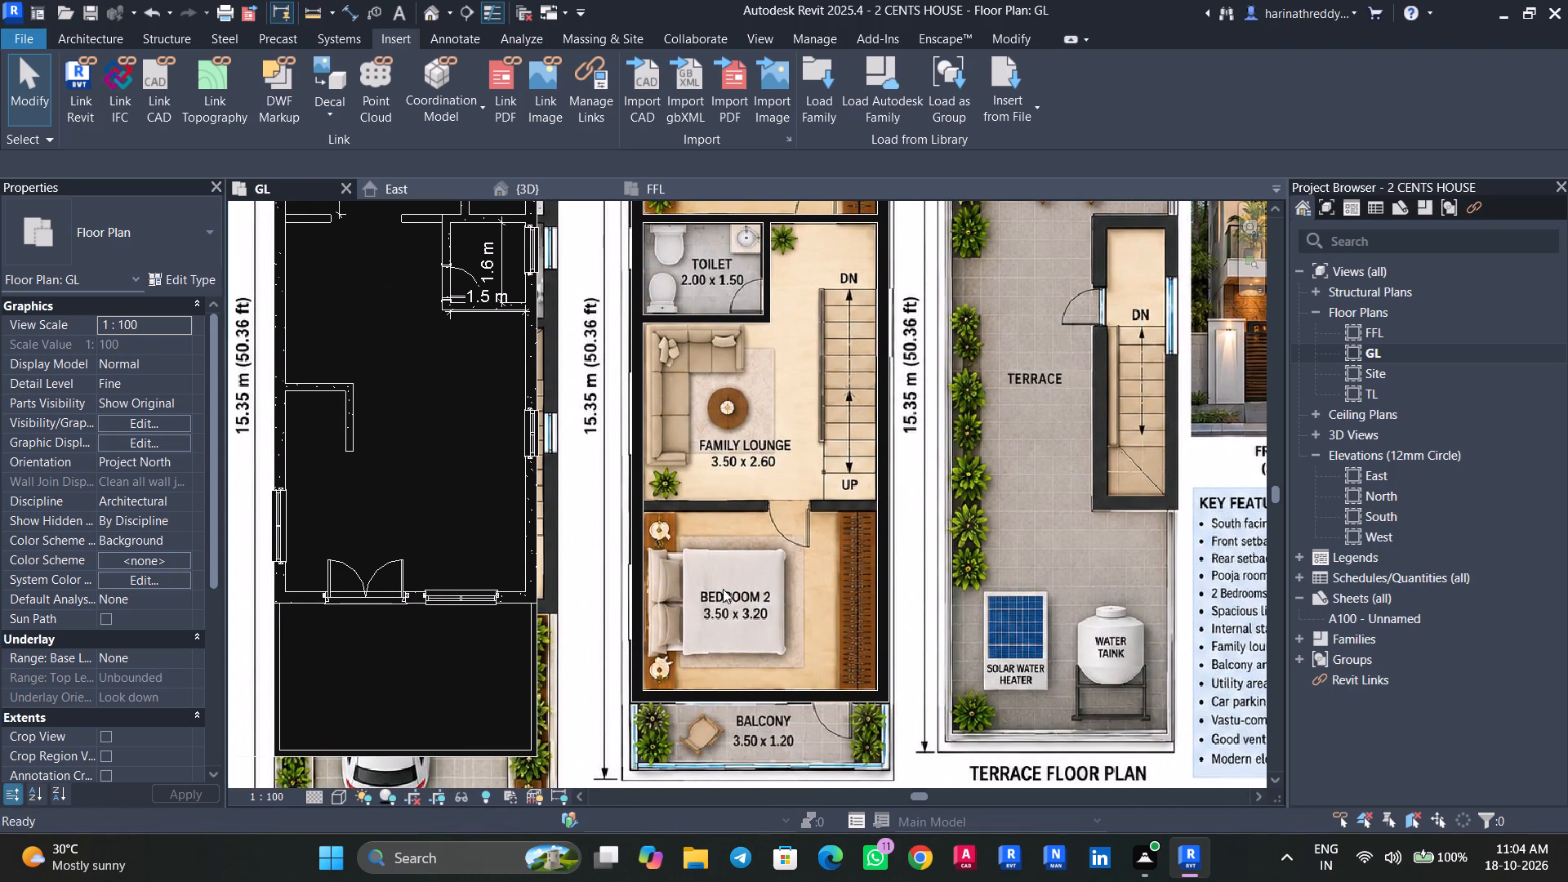
click(185, 252)
click(72, 352)
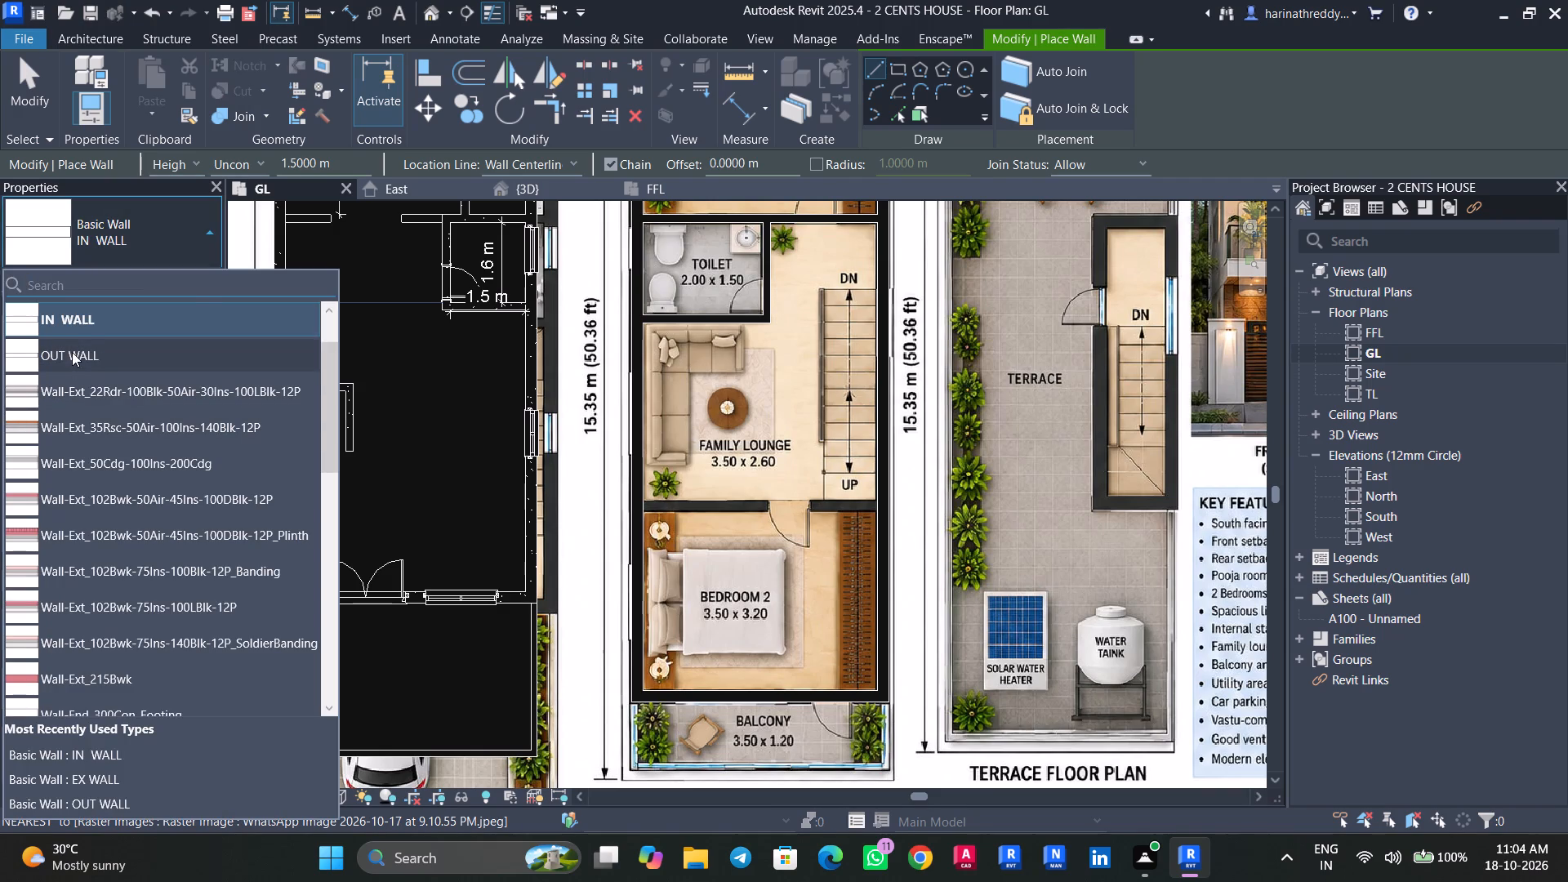
click(113, 242)
scroll(84, 359, up, 4)
click(88, 349)
scroll(706, 579, up, 3)
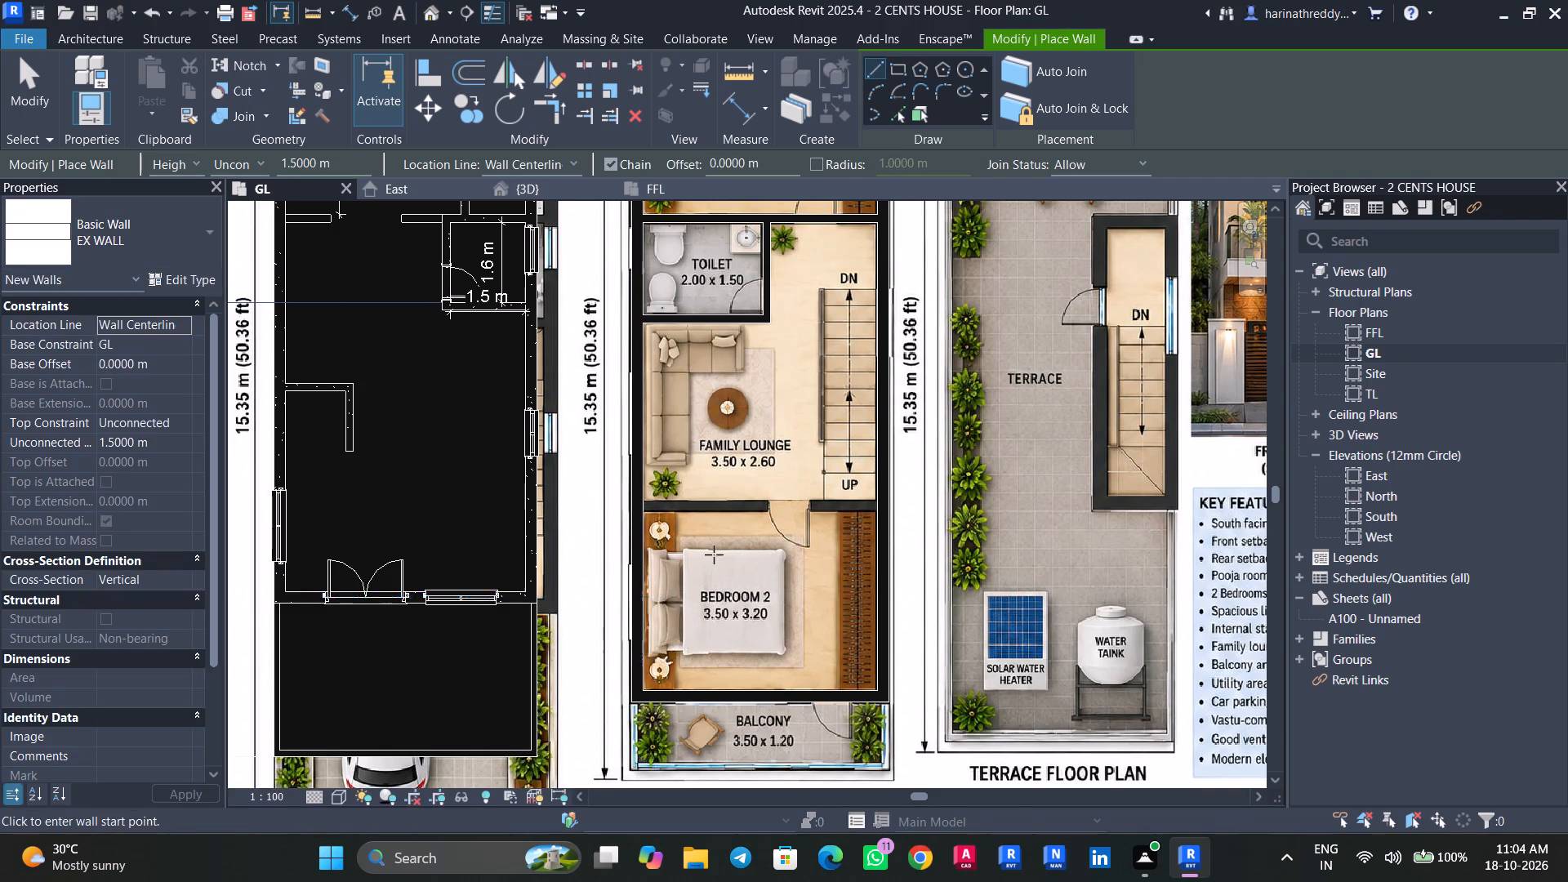
scroll(714, 555, up, 2)
click(574, 440)
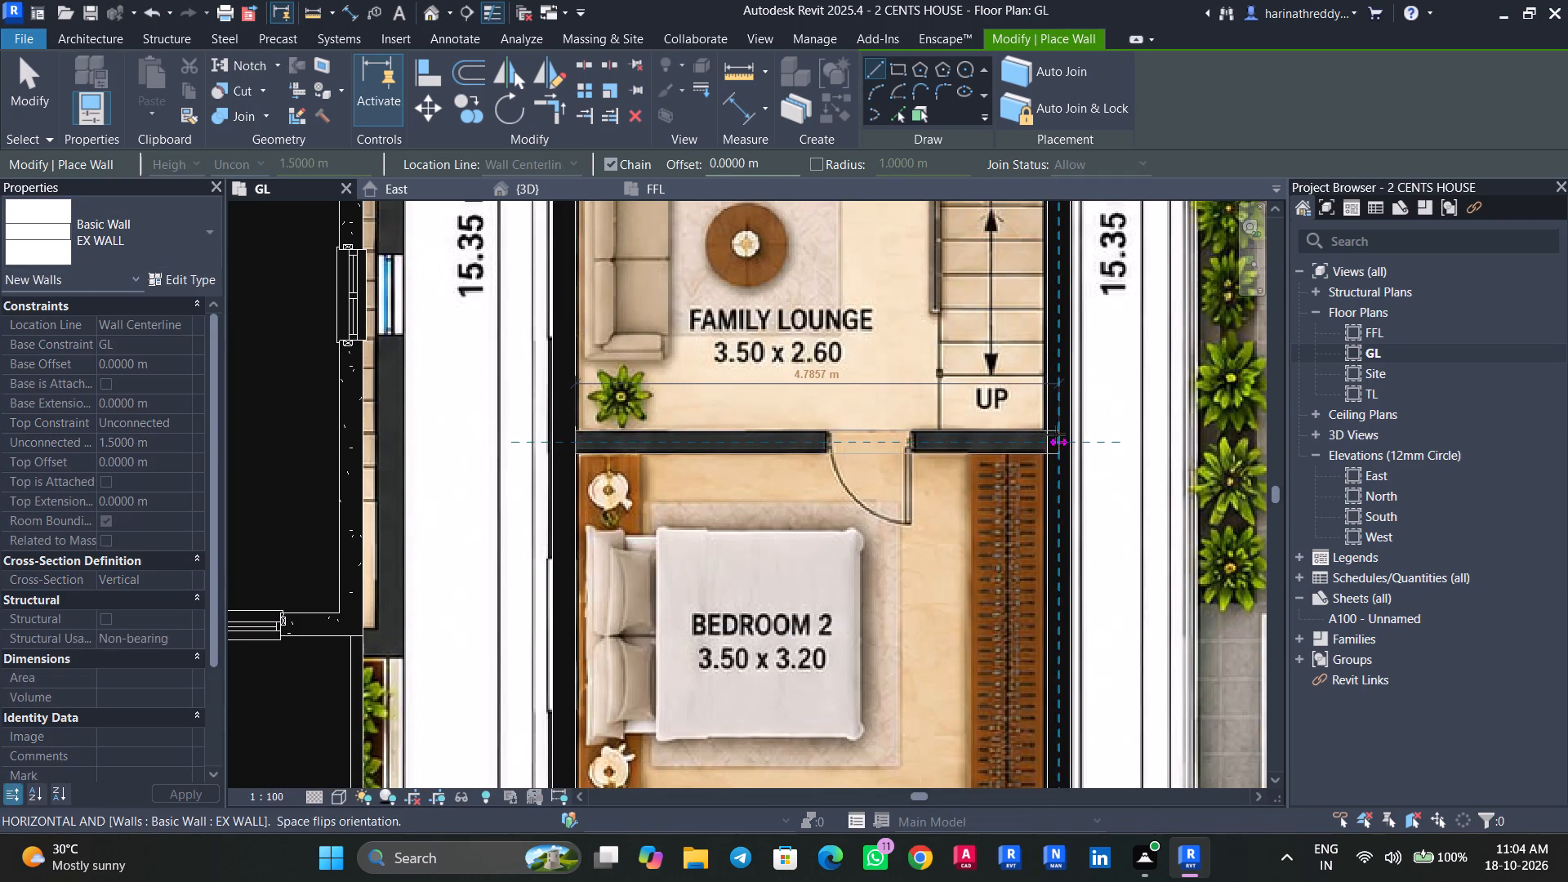
click(1053, 434)
key(Escape)
key(Escape)
Measure Bedroom 2's clear north-south depth between the inner faces of its north partition and south wall.
scroll(877, 546, down, 4)
middle_drag(876, 557, 829, 489)
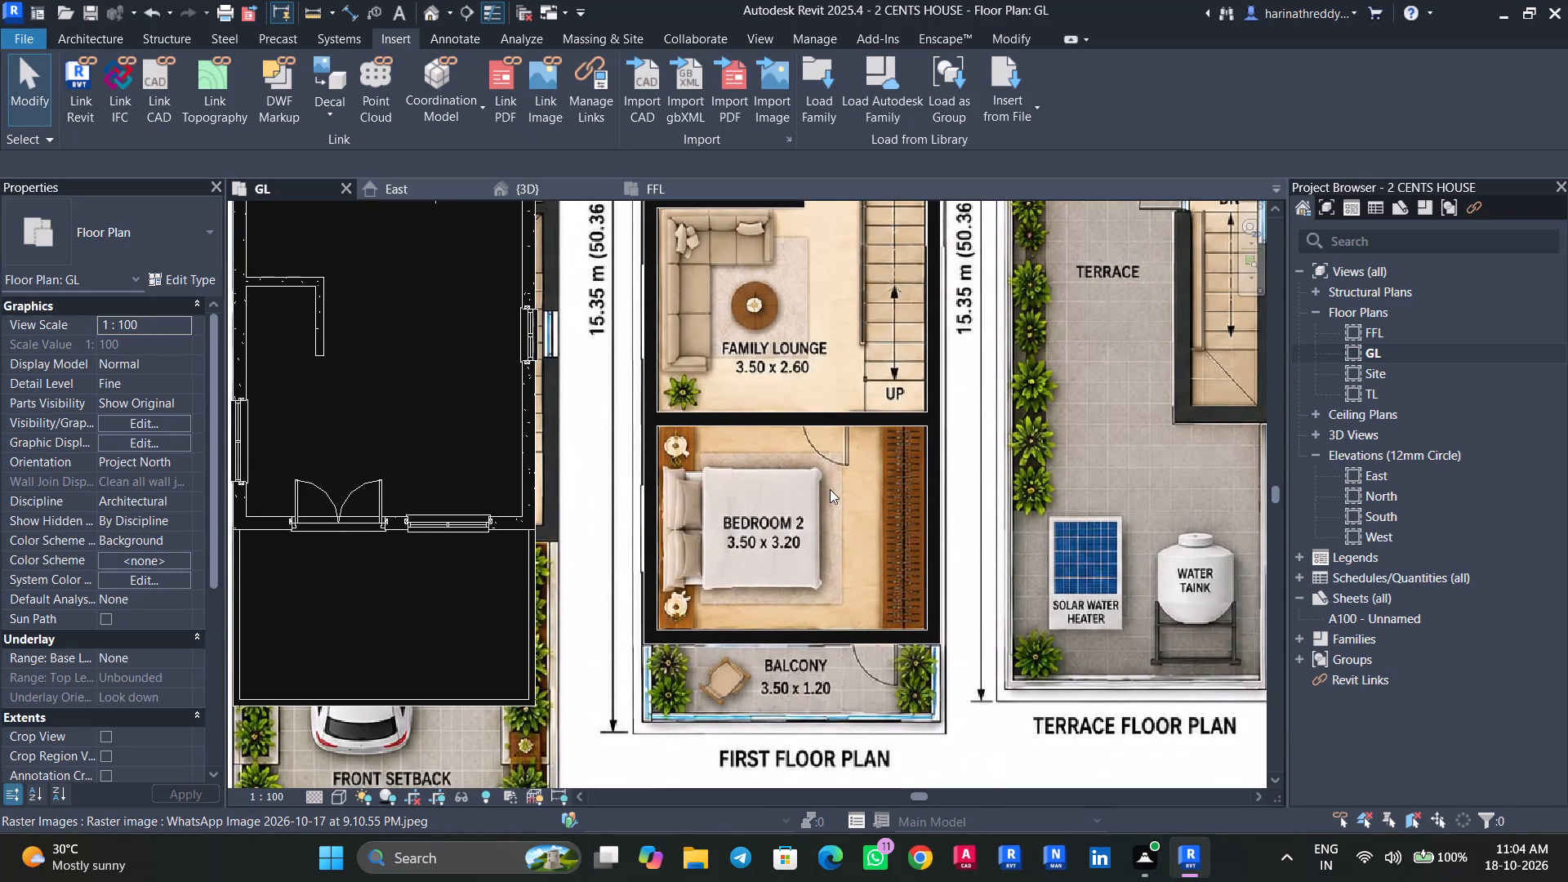
text(DI)
key(Tab)
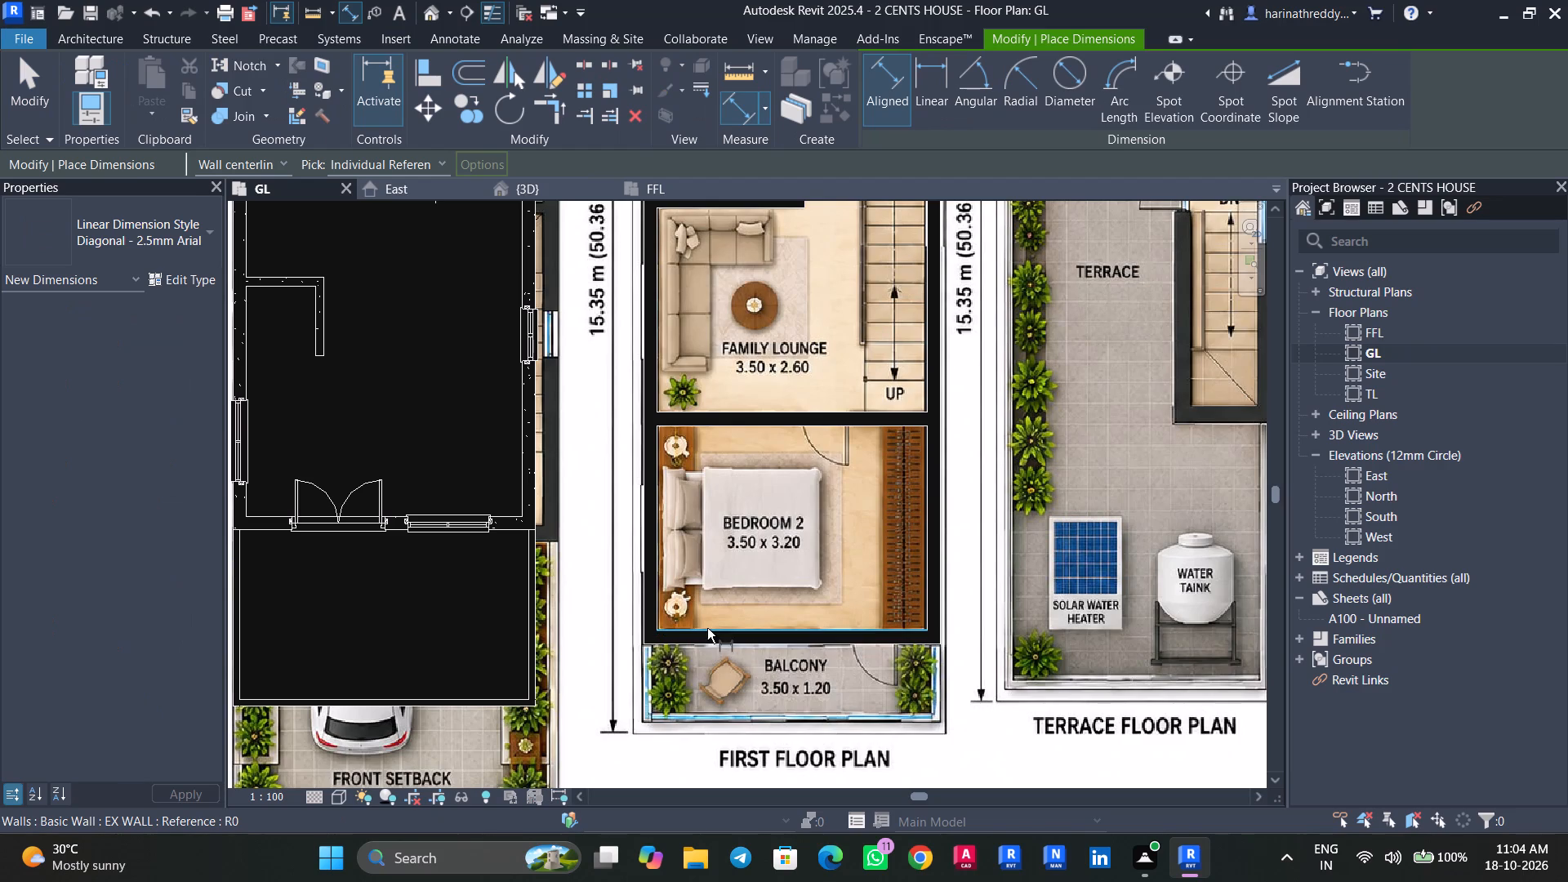
click(707, 628)
click(719, 431)
key(Tab)
click(719, 431)
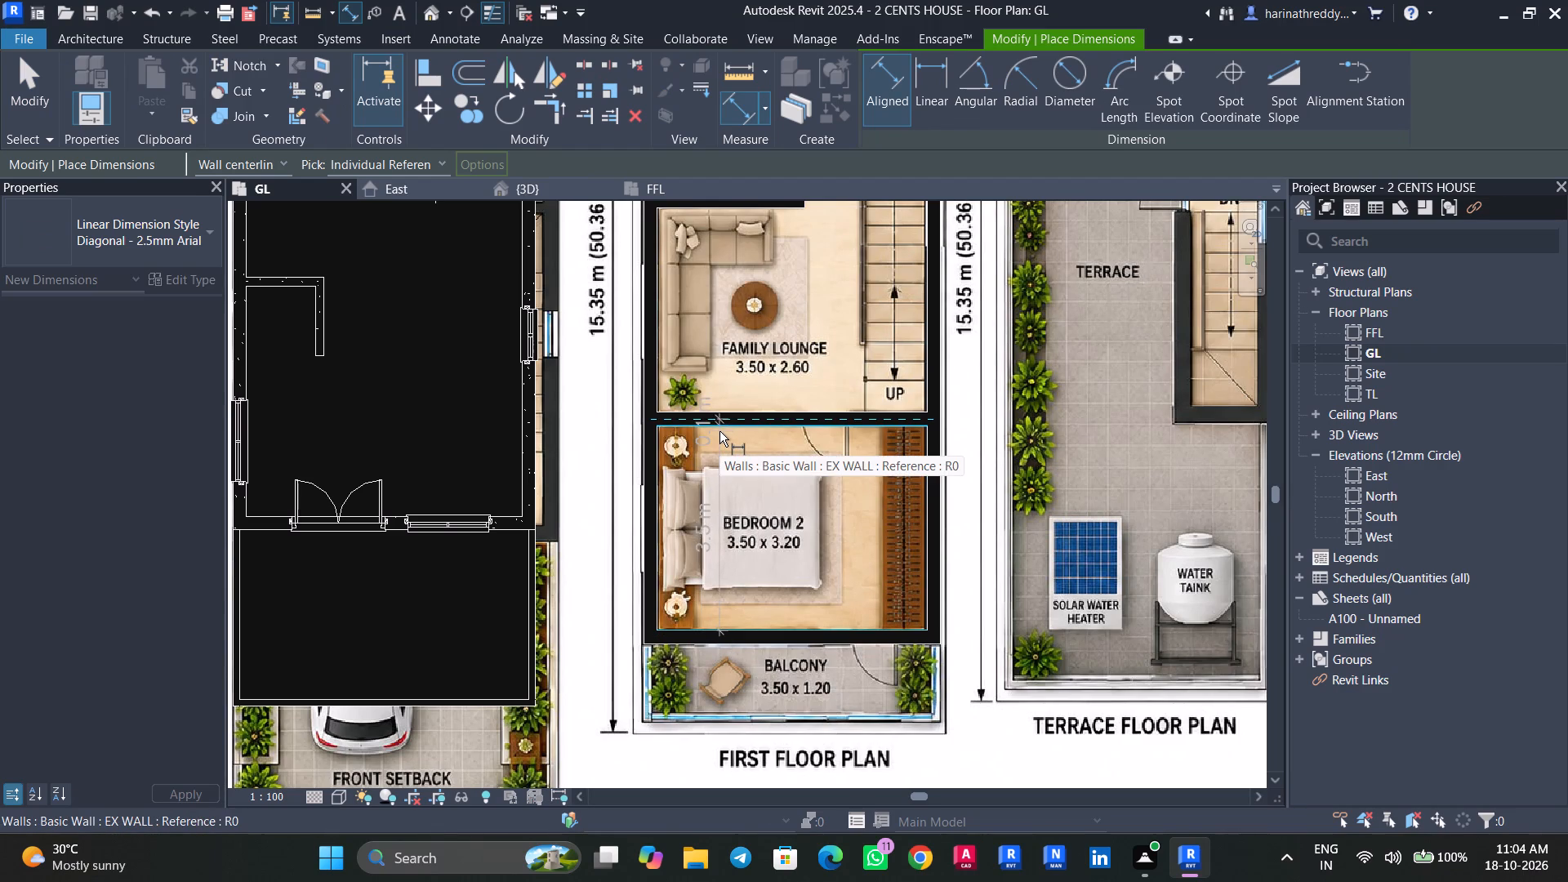
key(Escape)
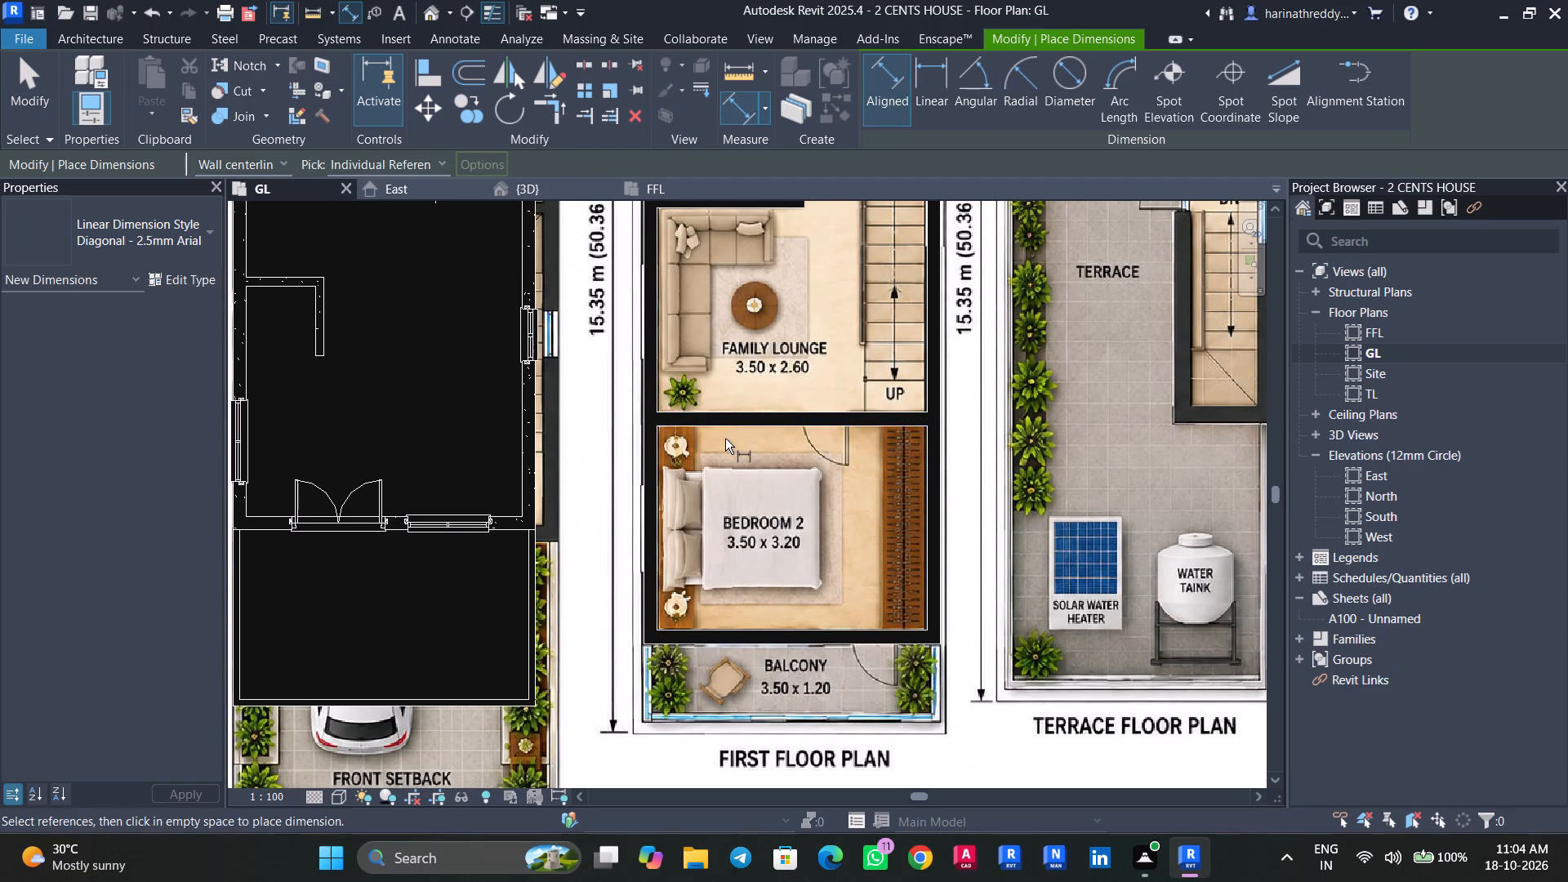
key(Tab)
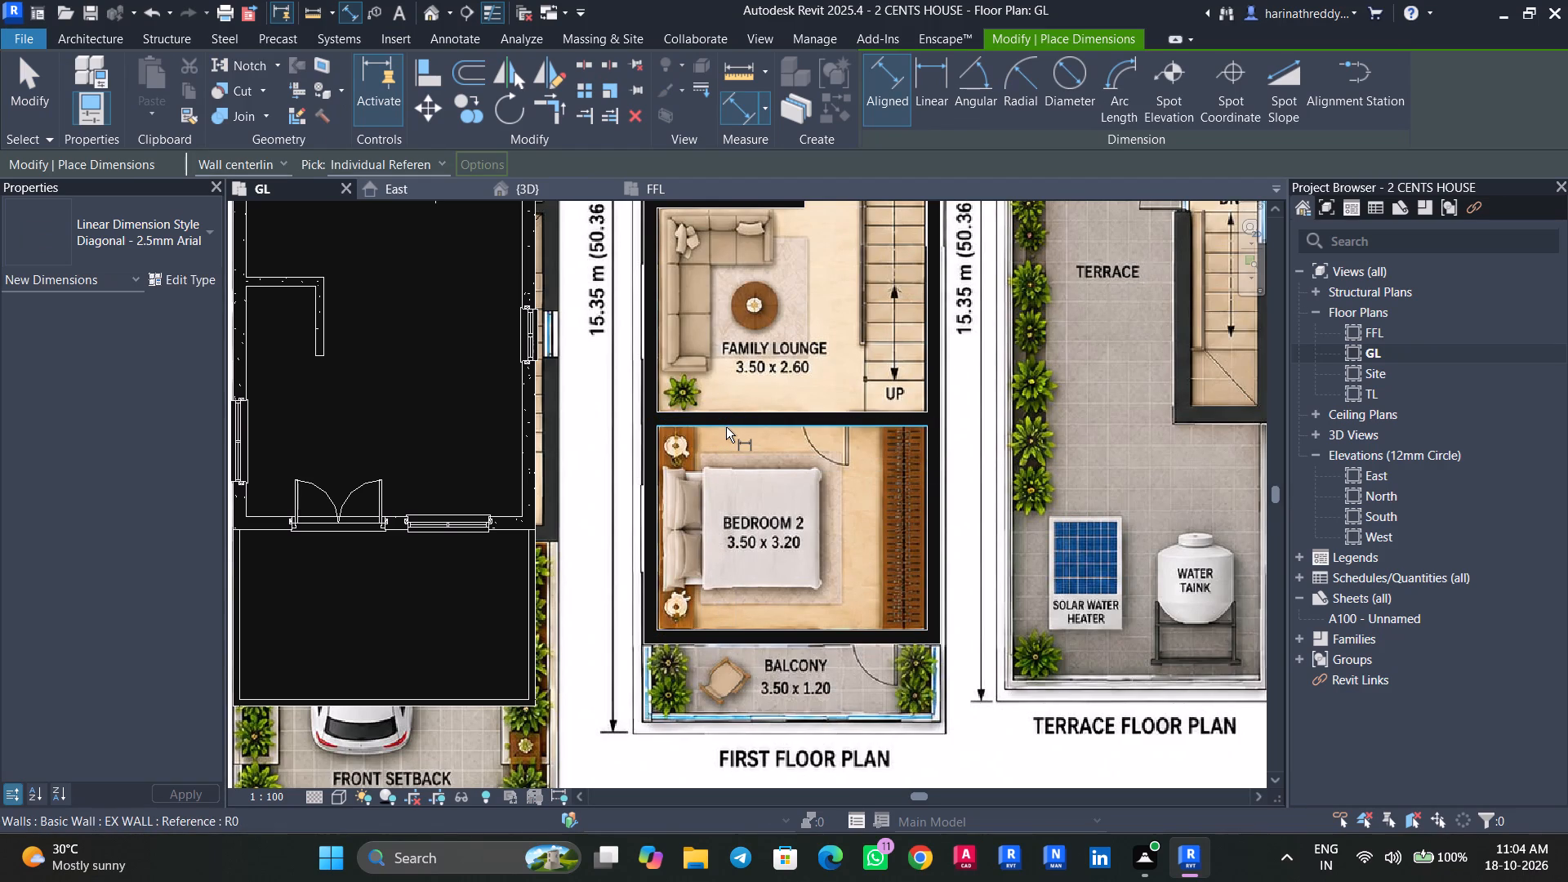
click(726, 427)
key(Tab)
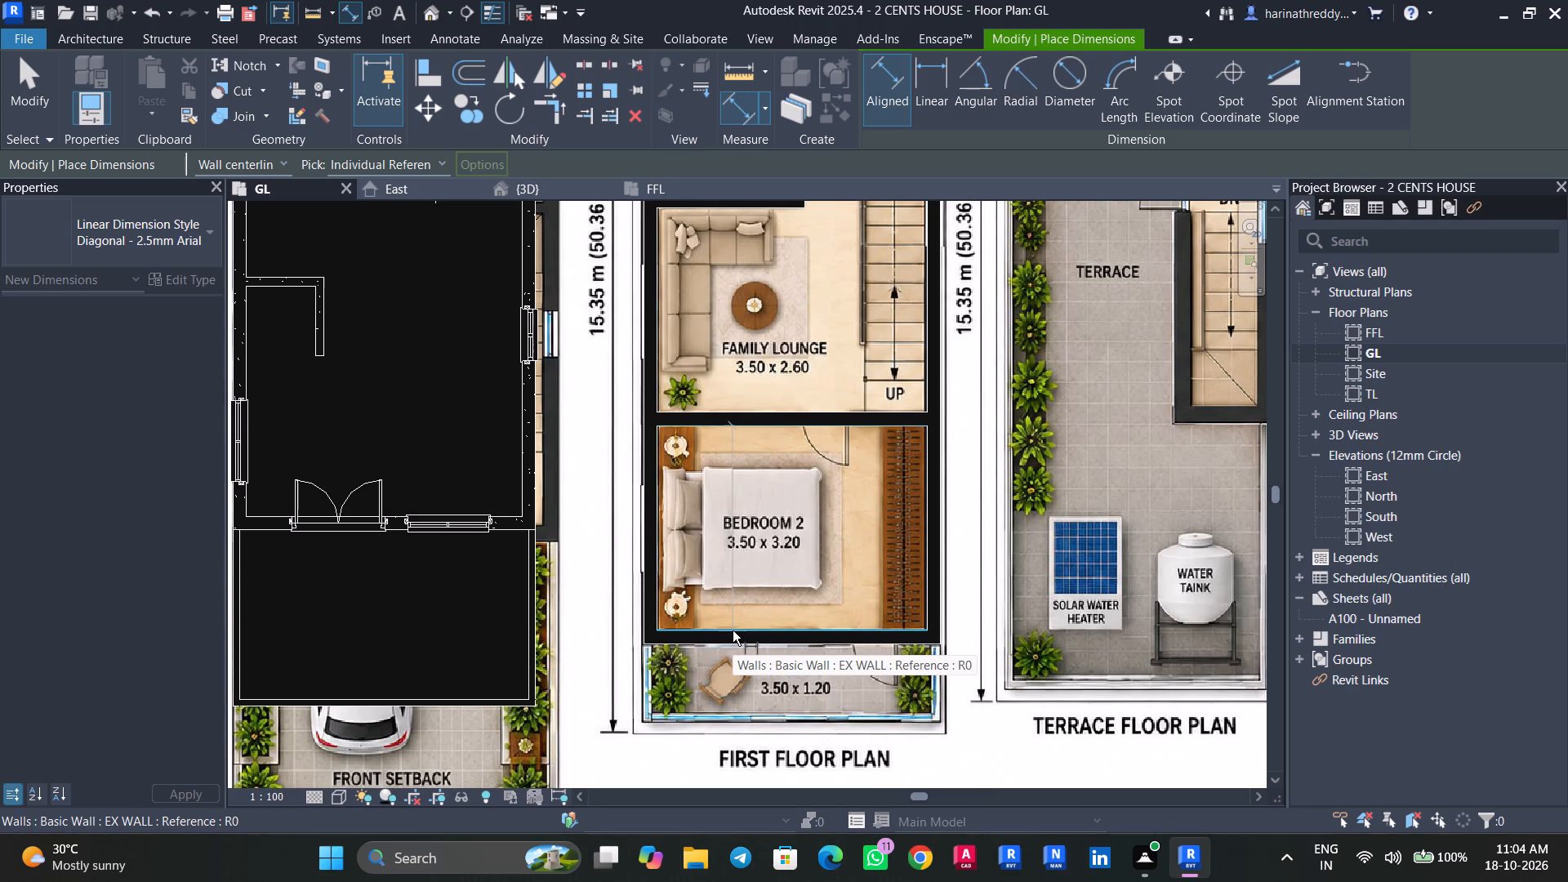
key(Tab)
key(Tab)
key(Tab)
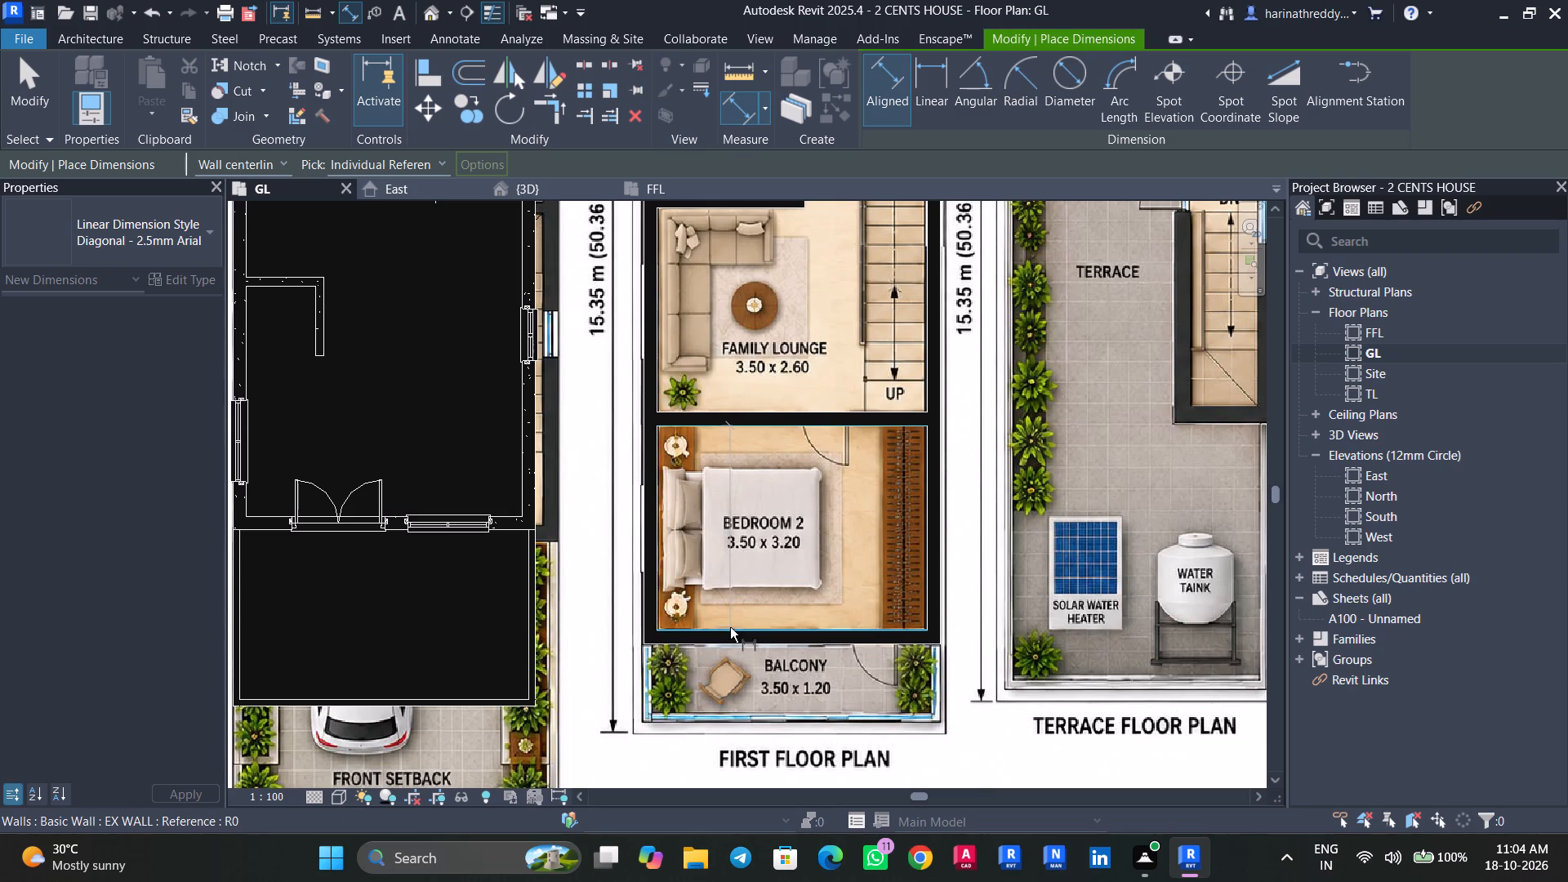
click(730, 627)
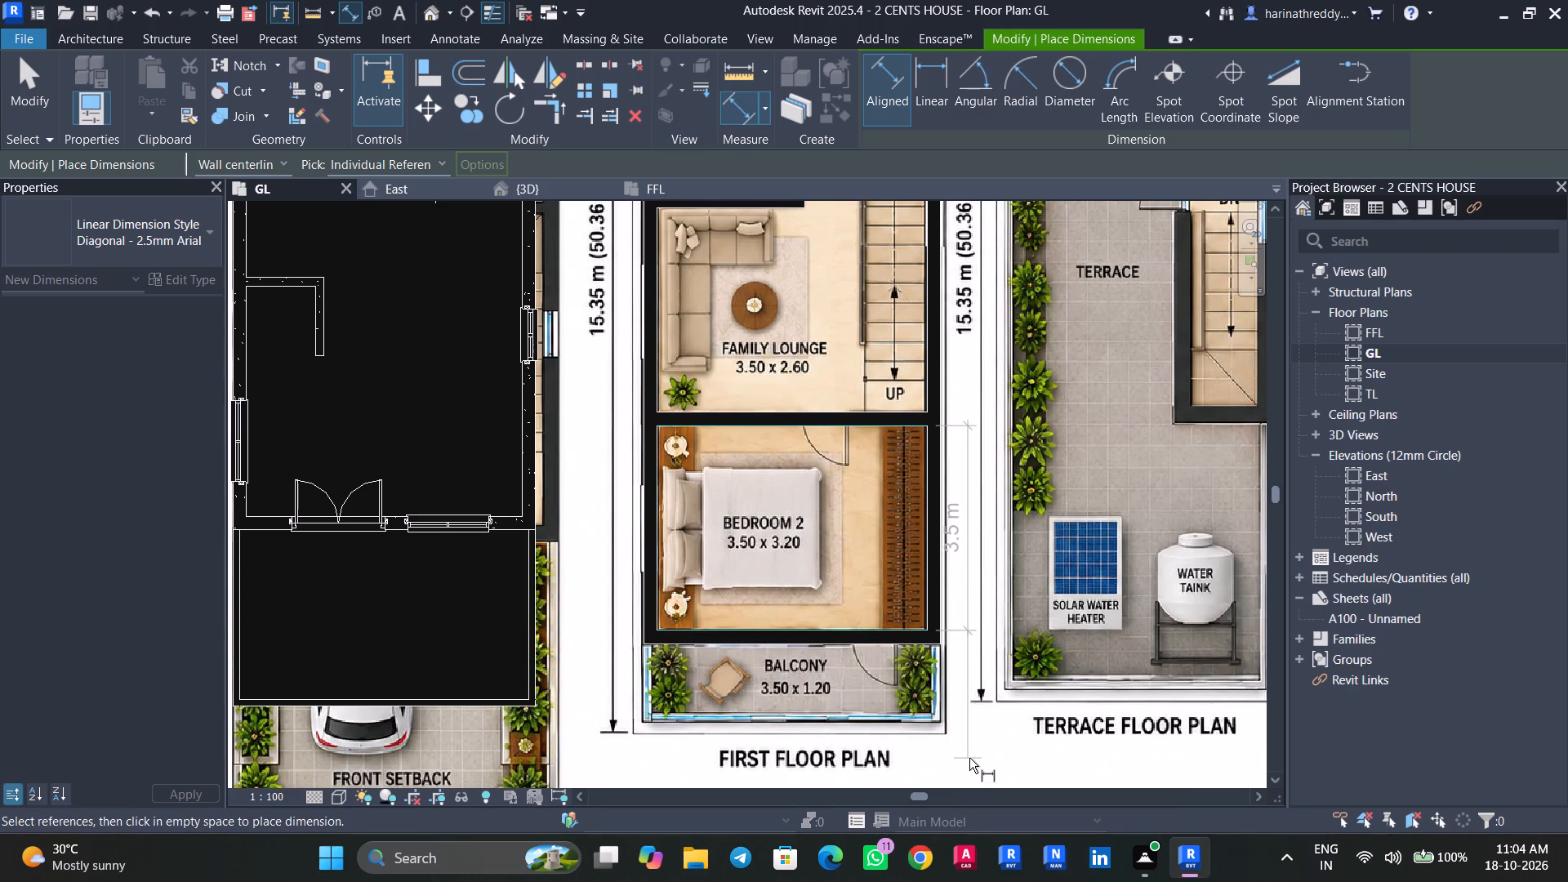
key(Escape)
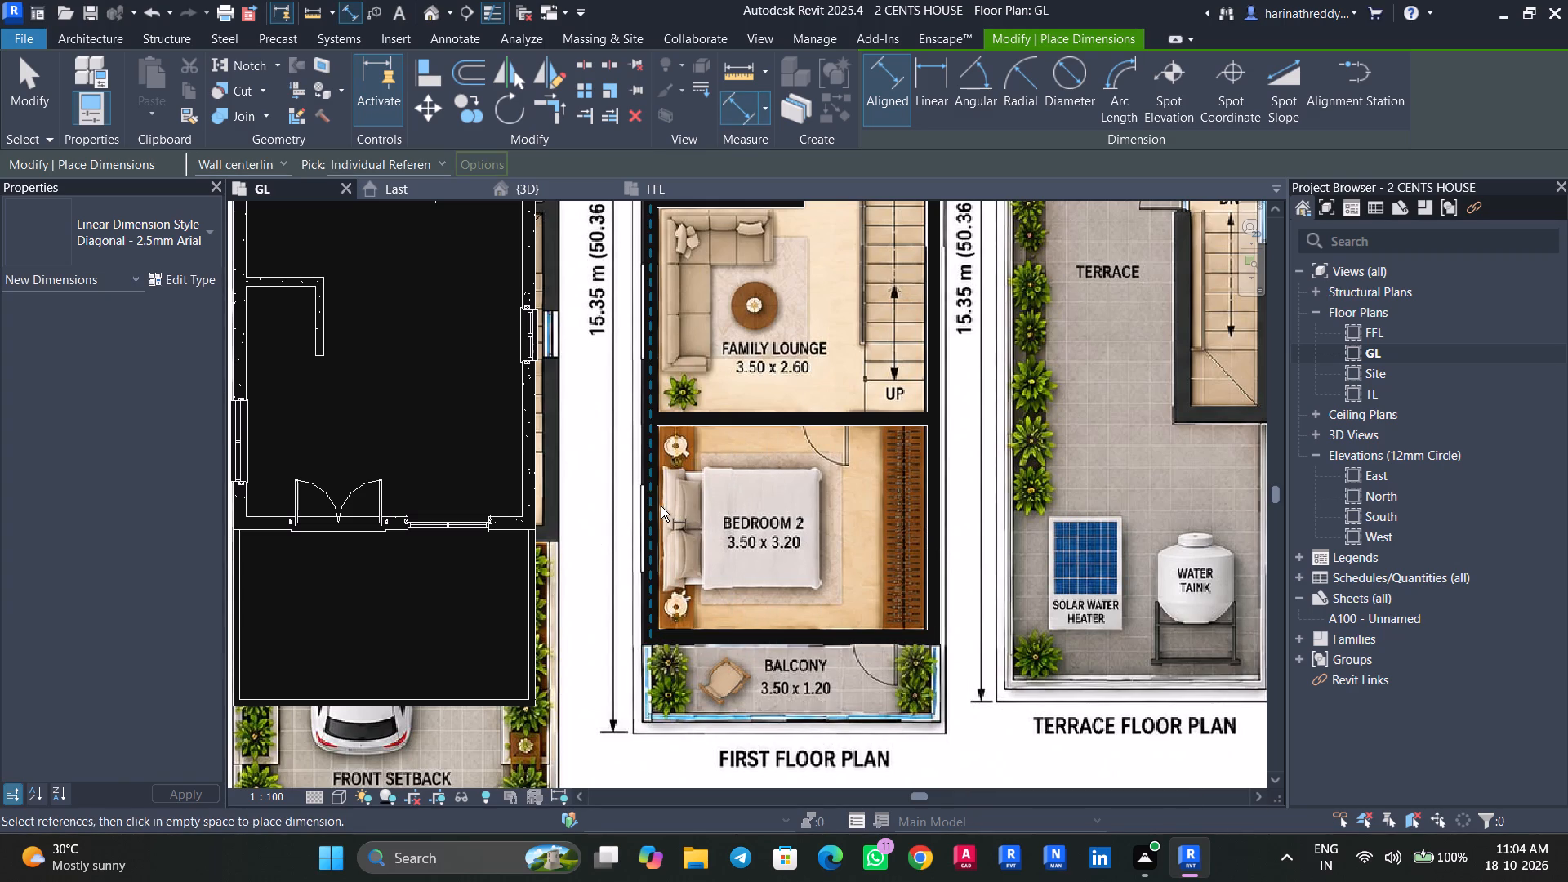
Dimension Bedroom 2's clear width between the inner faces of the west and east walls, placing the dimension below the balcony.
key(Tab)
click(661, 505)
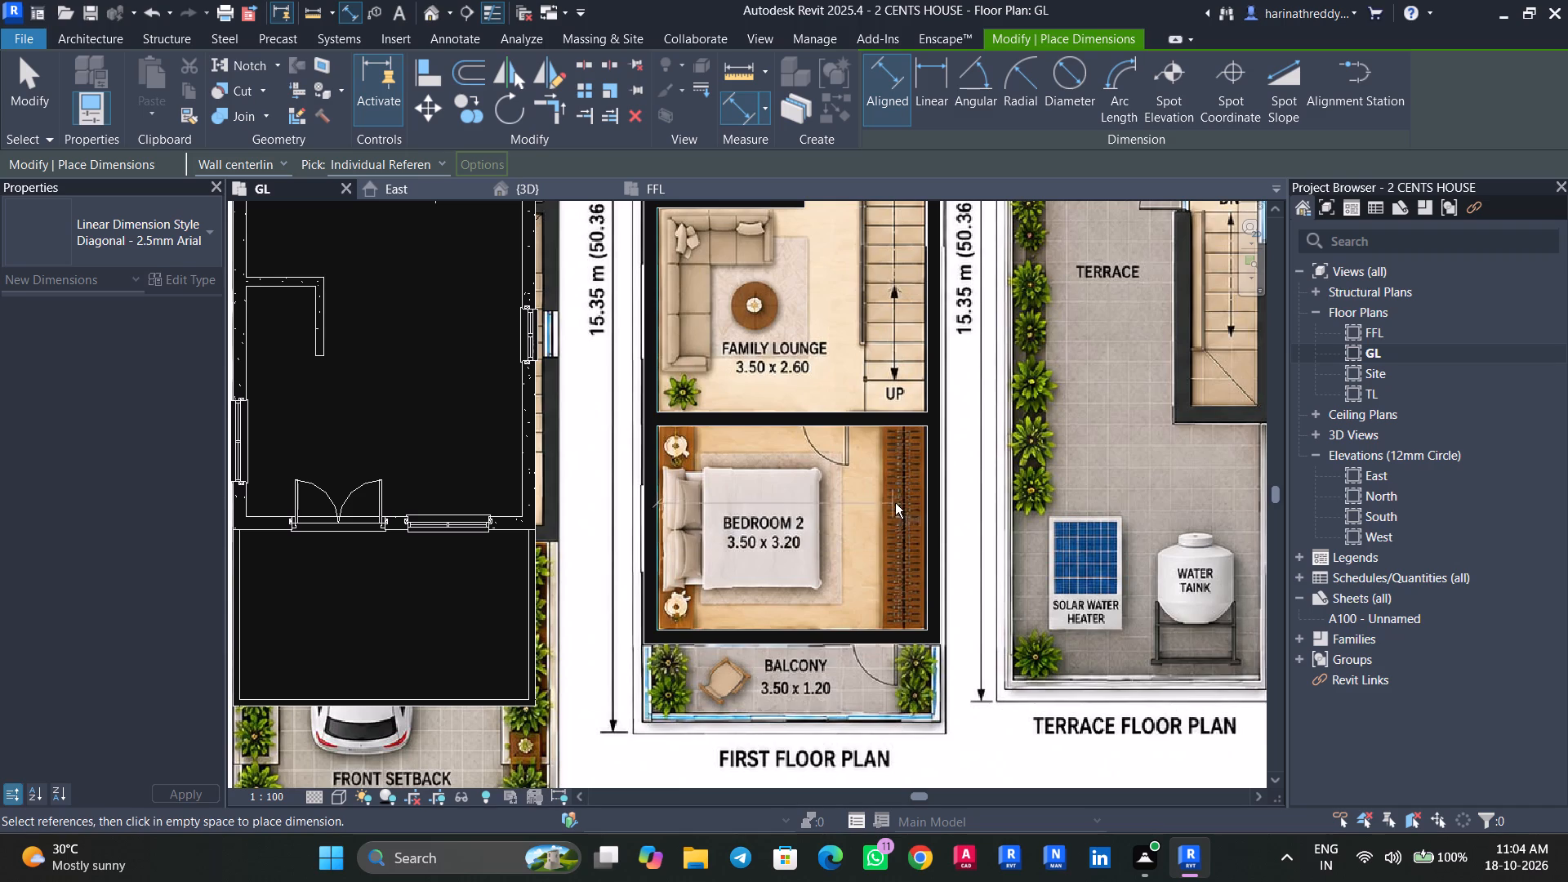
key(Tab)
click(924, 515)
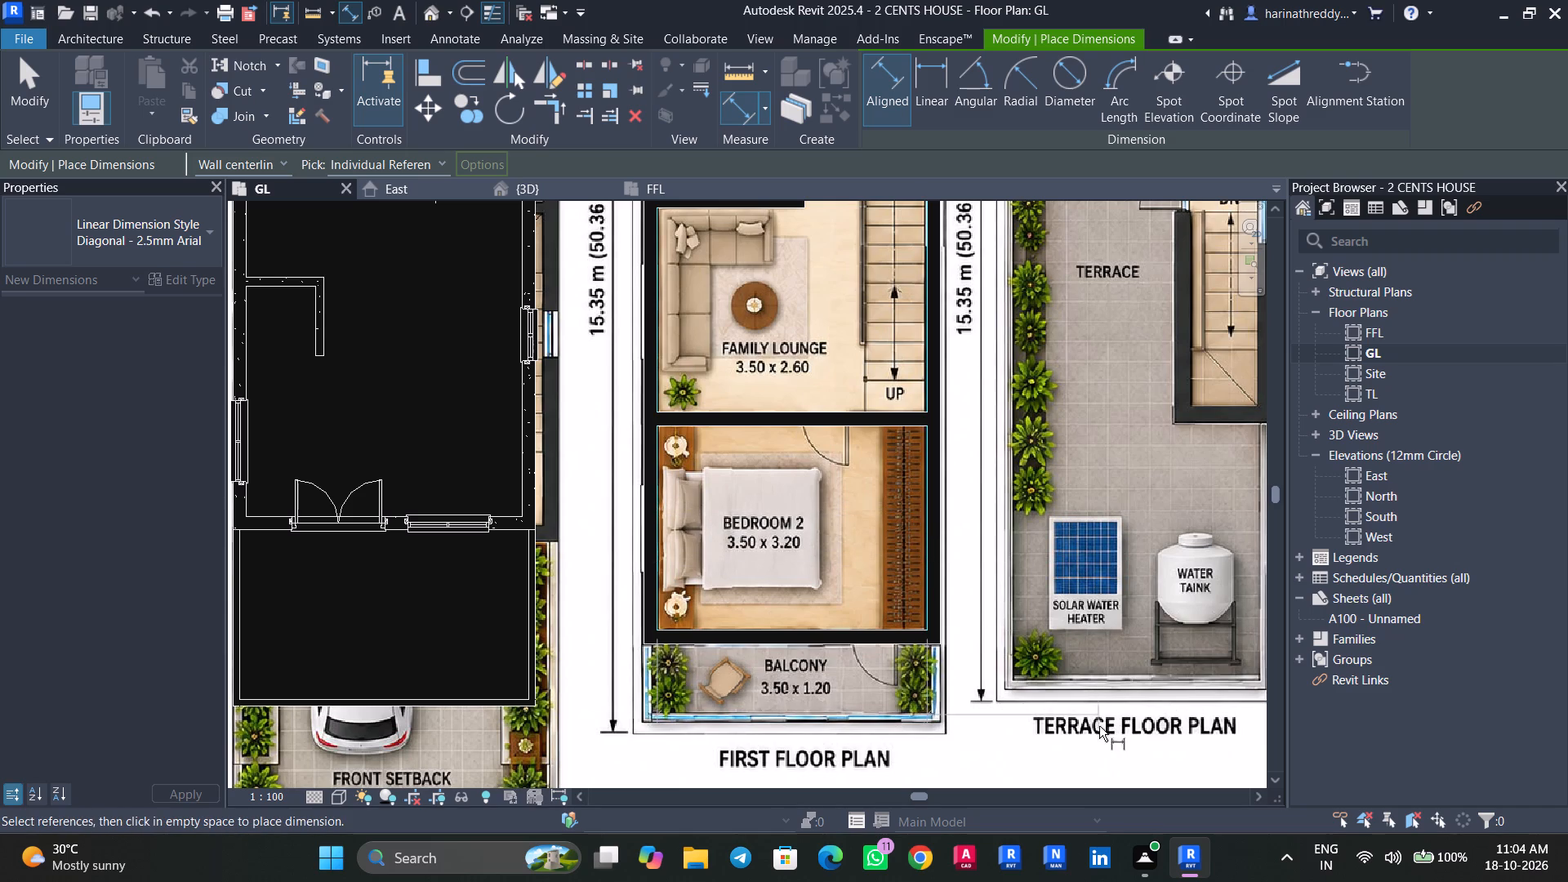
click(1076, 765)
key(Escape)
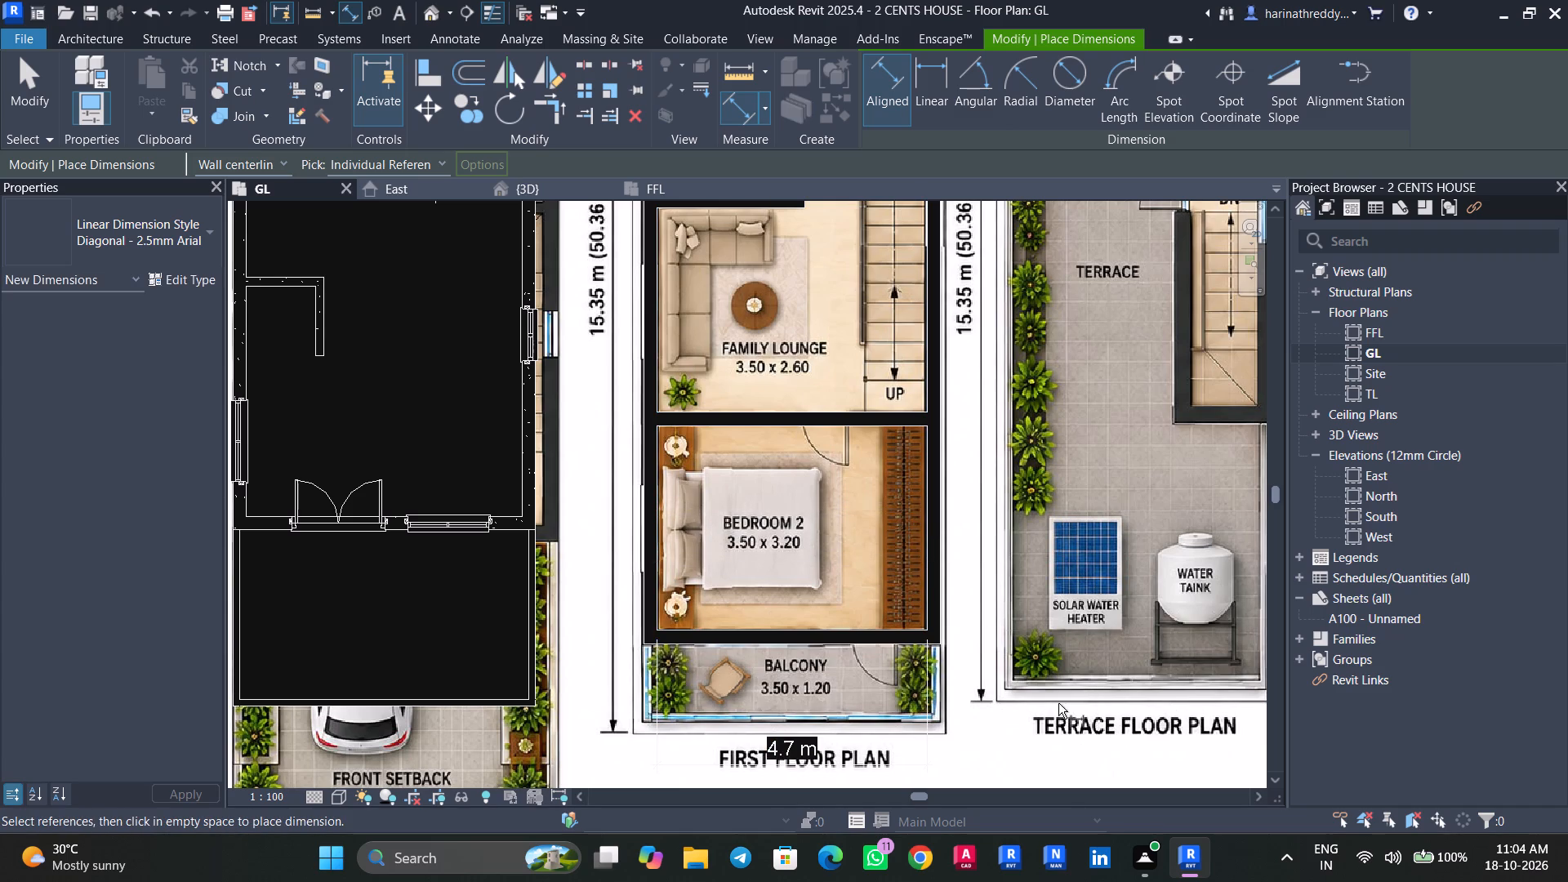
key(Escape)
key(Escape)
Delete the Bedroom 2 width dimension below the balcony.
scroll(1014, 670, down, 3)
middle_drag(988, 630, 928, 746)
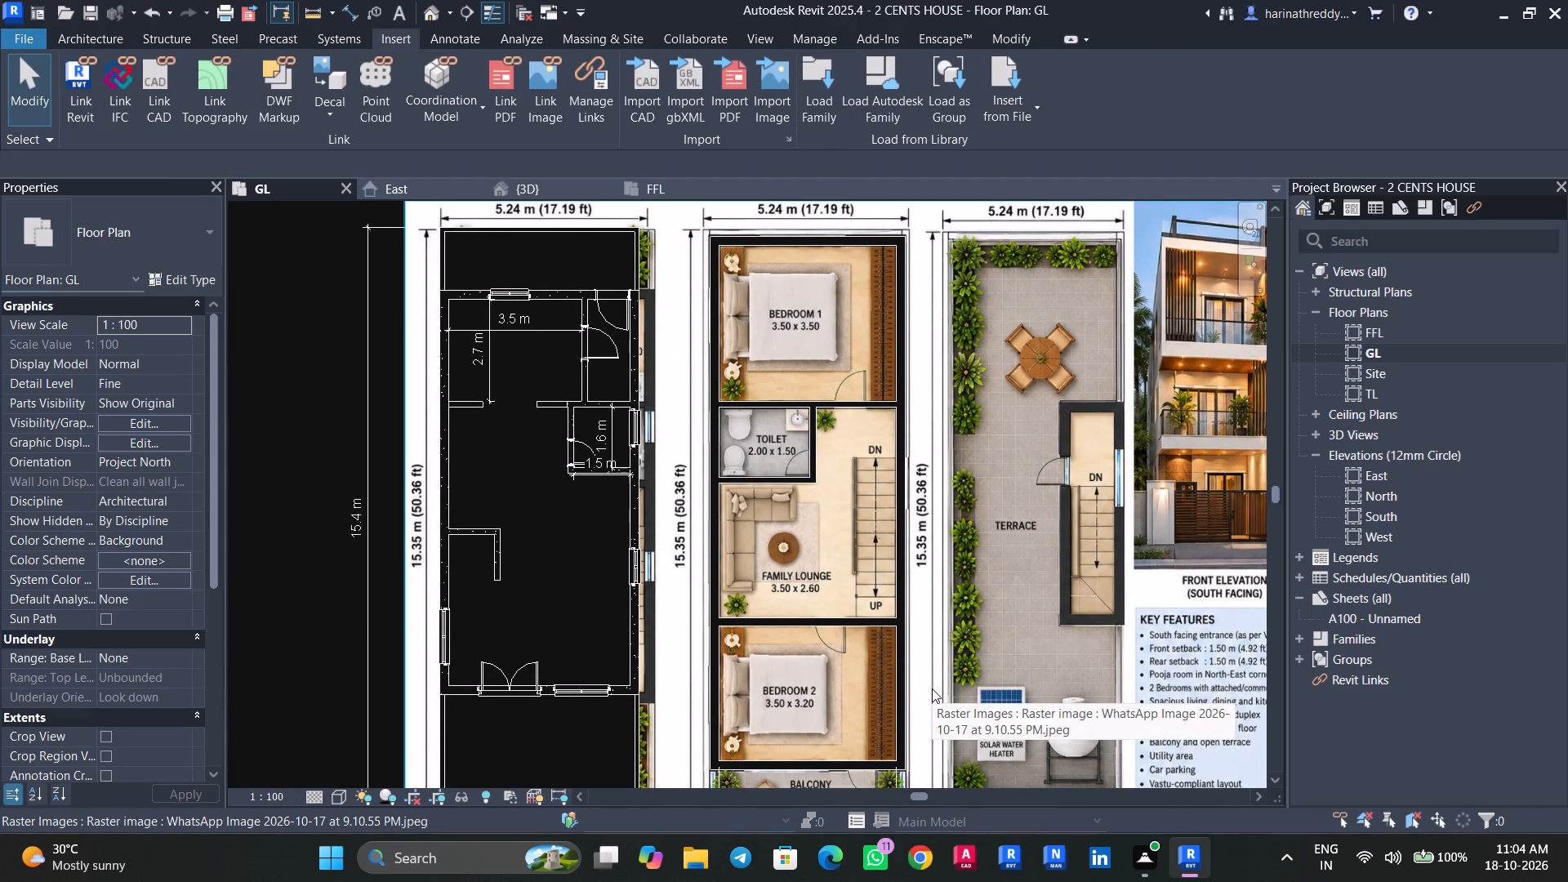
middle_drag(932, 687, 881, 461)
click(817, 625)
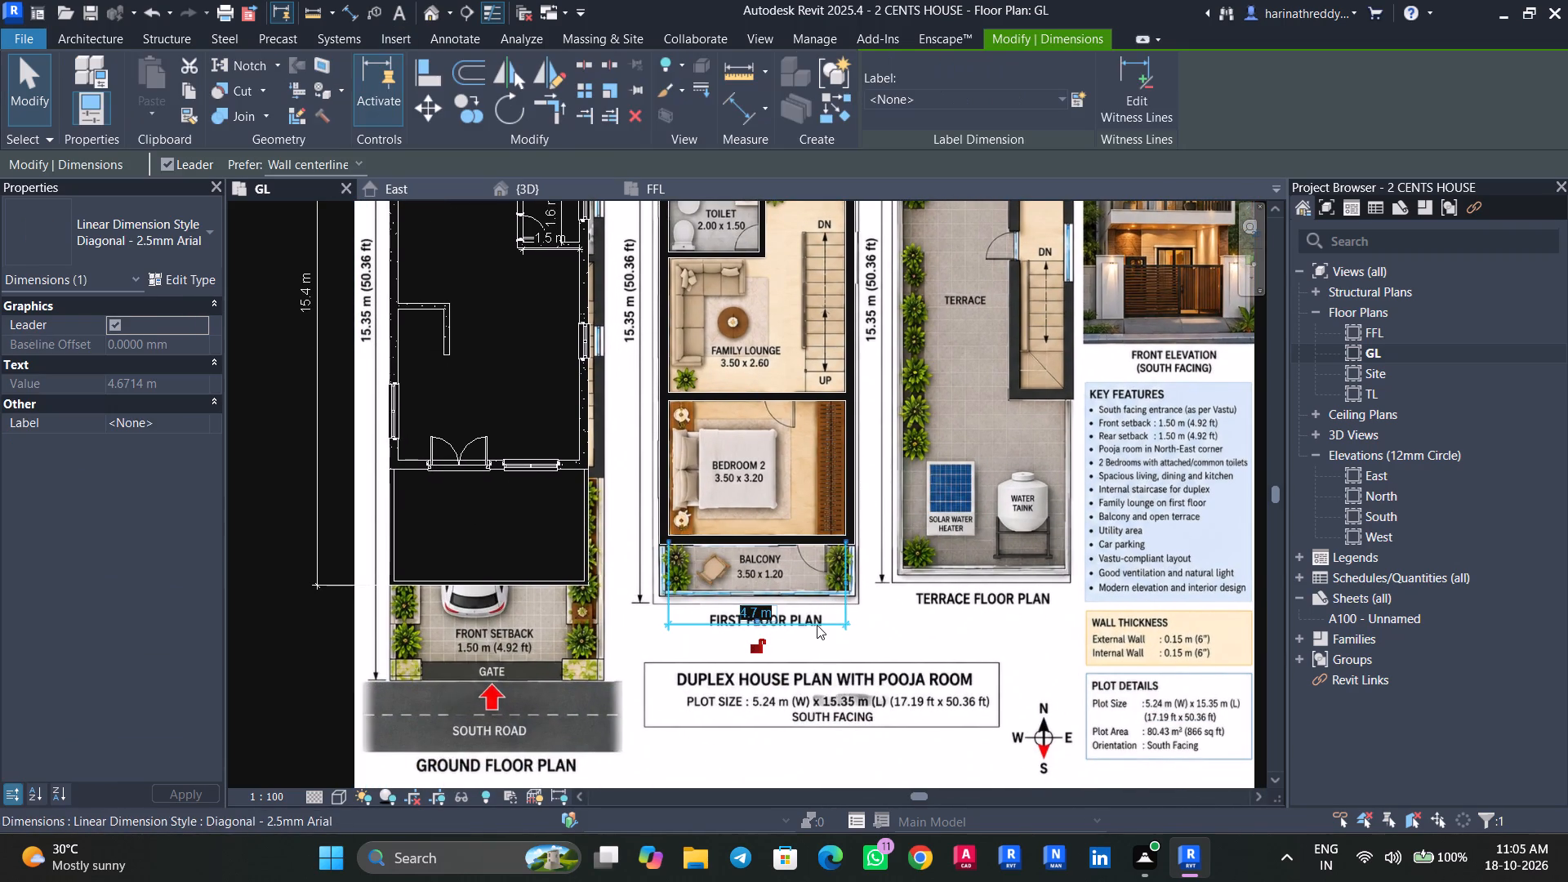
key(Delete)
Delete the first-floor toilet's south and east partitions.
scroll(717, 434, up, 4)
middle_drag(715, 433, 635, 694)
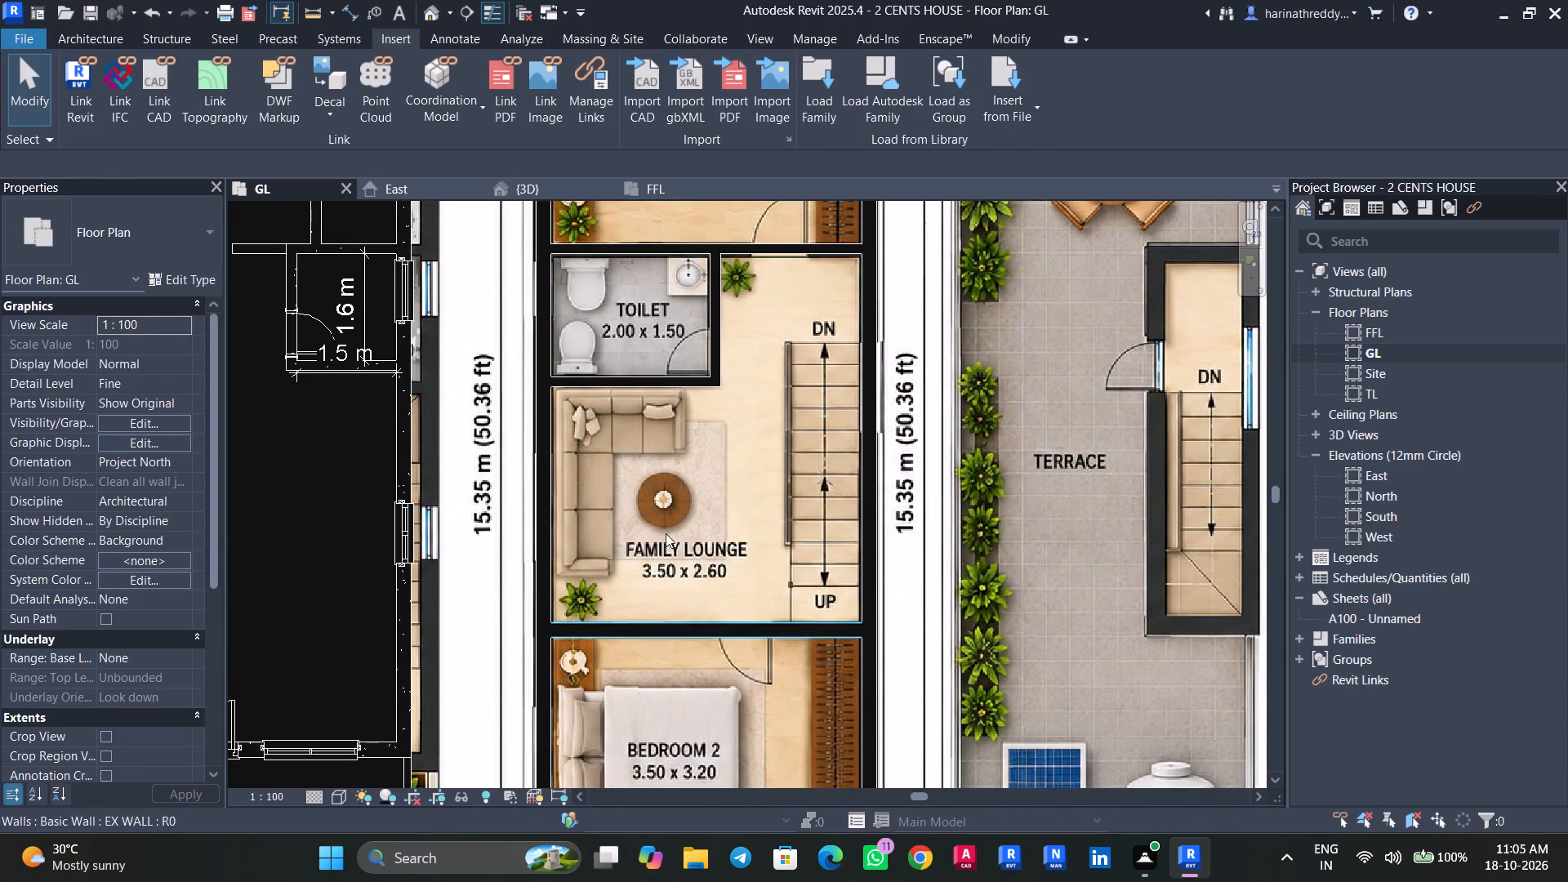
click(617, 381)
key(Delete)
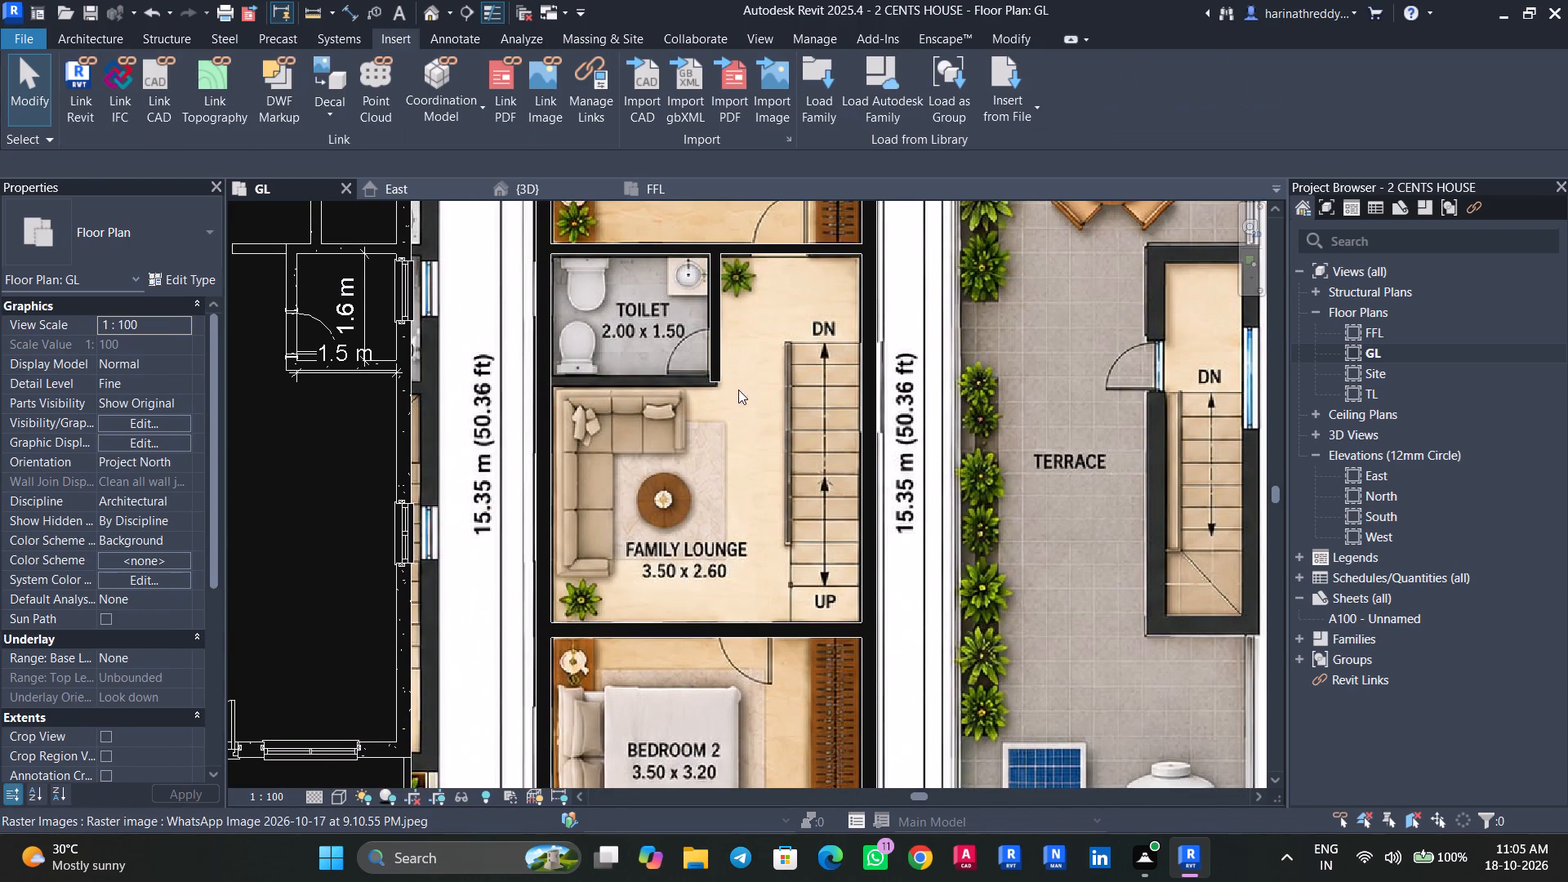
click(715, 357)
key(Delete)
middle_drag(702, 376, 736, 564)
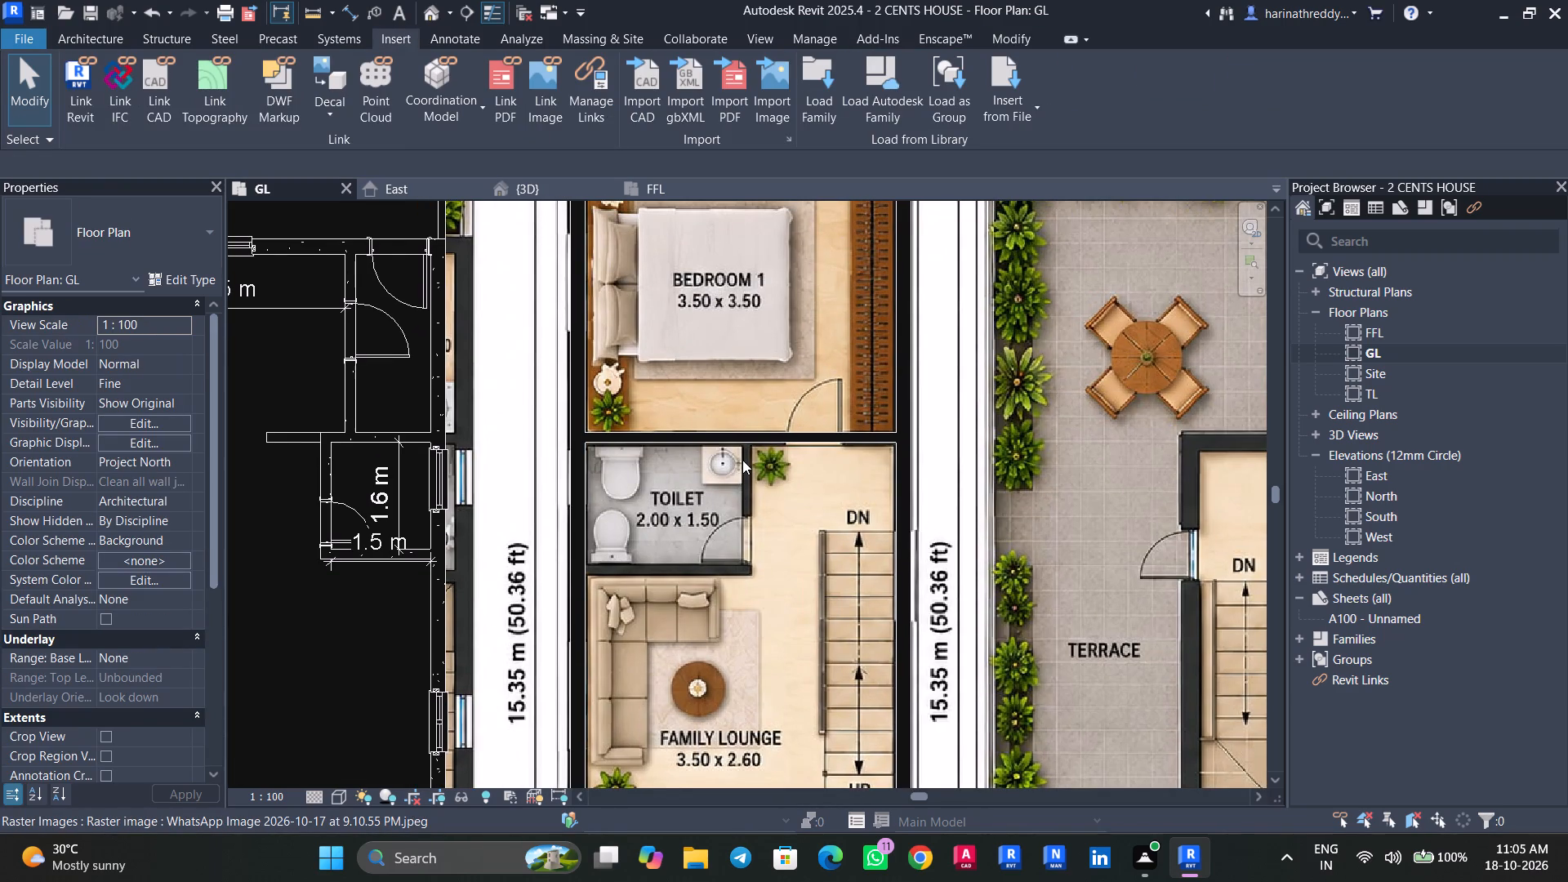
Change the partition between the Family Lounge and Bedroom 2 to the IN WALL type.
middle_drag(742, 469, 737, 578)
text(WA)
key(Escape)
click(745, 552)
scroll(742, 605, down, 3)
middle_drag(742, 648, 718, 525)
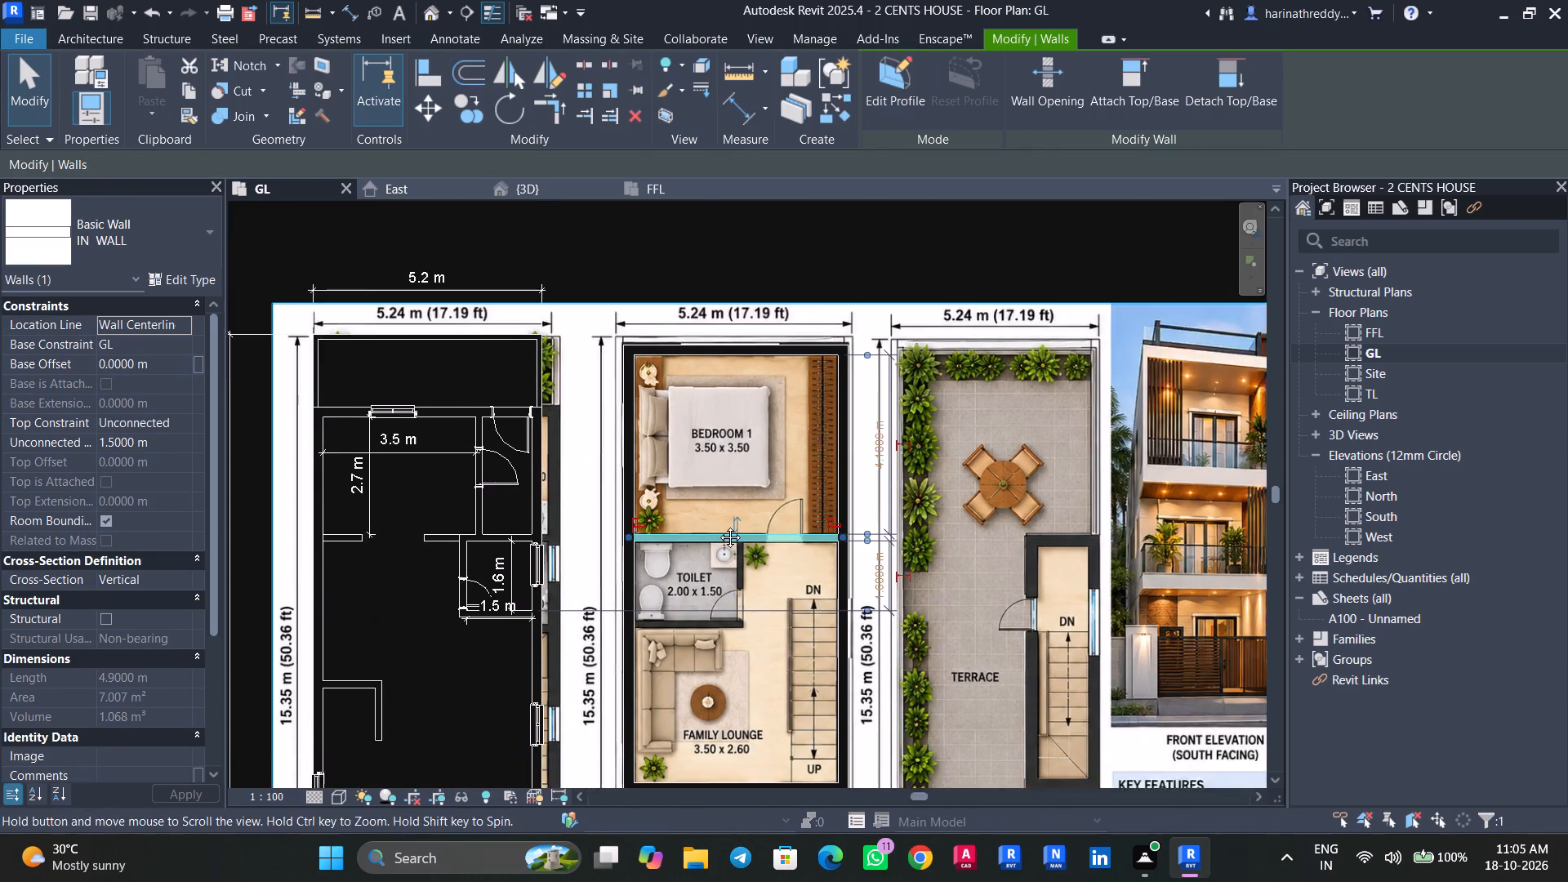
middle_drag(718, 525, 694, 417)
key(Escape)
click(693, 583)
click(137, 242)
scroll(55, 376, up, 3)
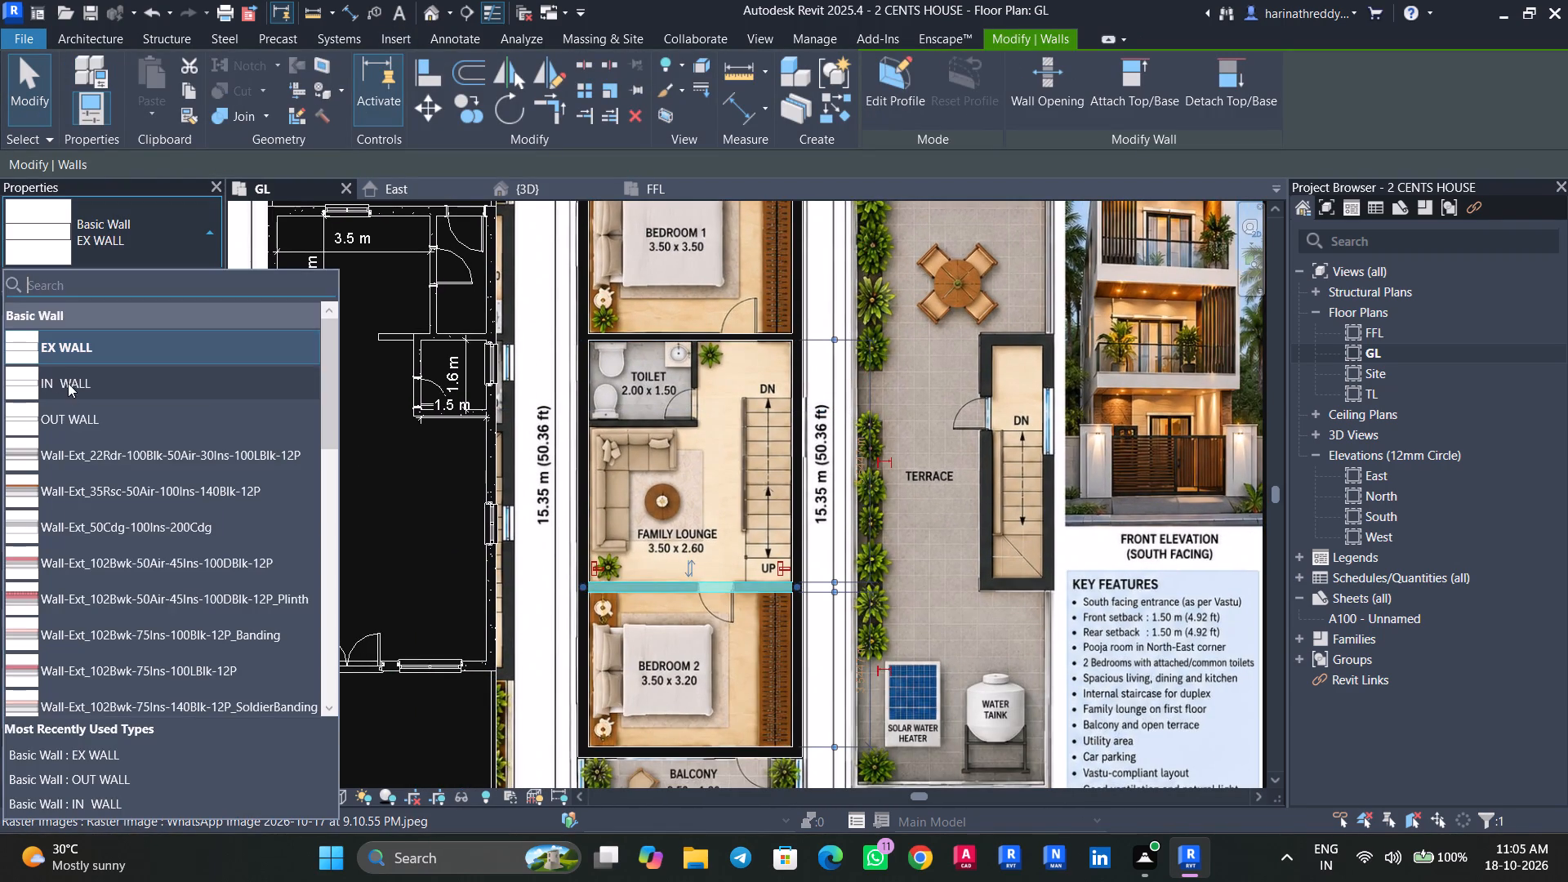
click(69, 383)
key(Escape)
key(Escape)
Draw IN WALL partitions along the first-floor toilet's east and south sides, from Bedroom 1's south partition to the west exterior wall.
scroll(719, 648, up, 3)
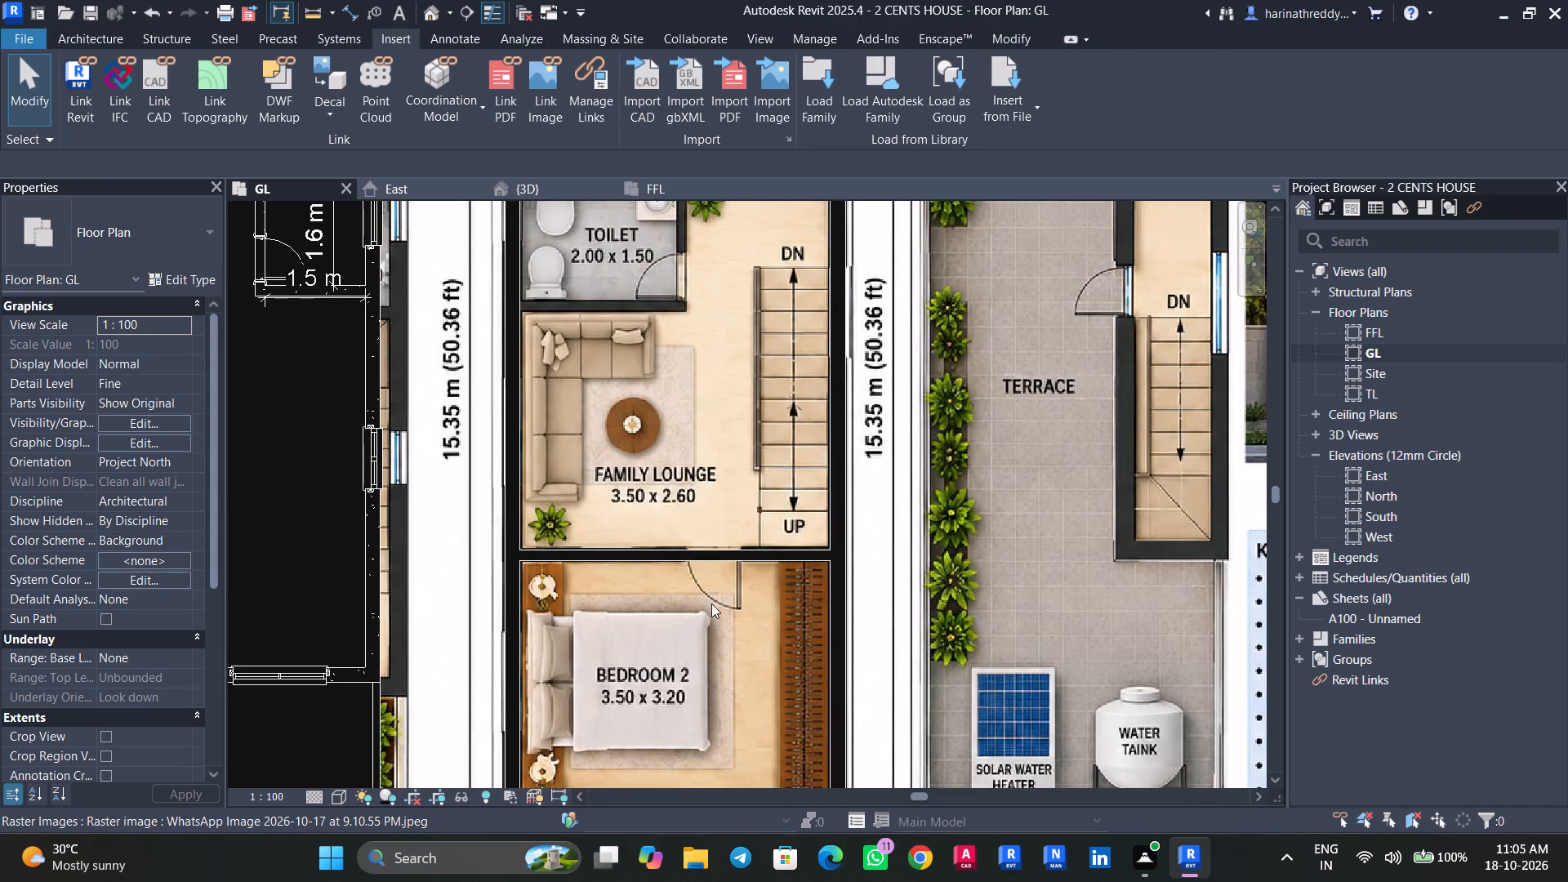
key(w)
key(a)
middle_drag(726, 598, 710, 449)
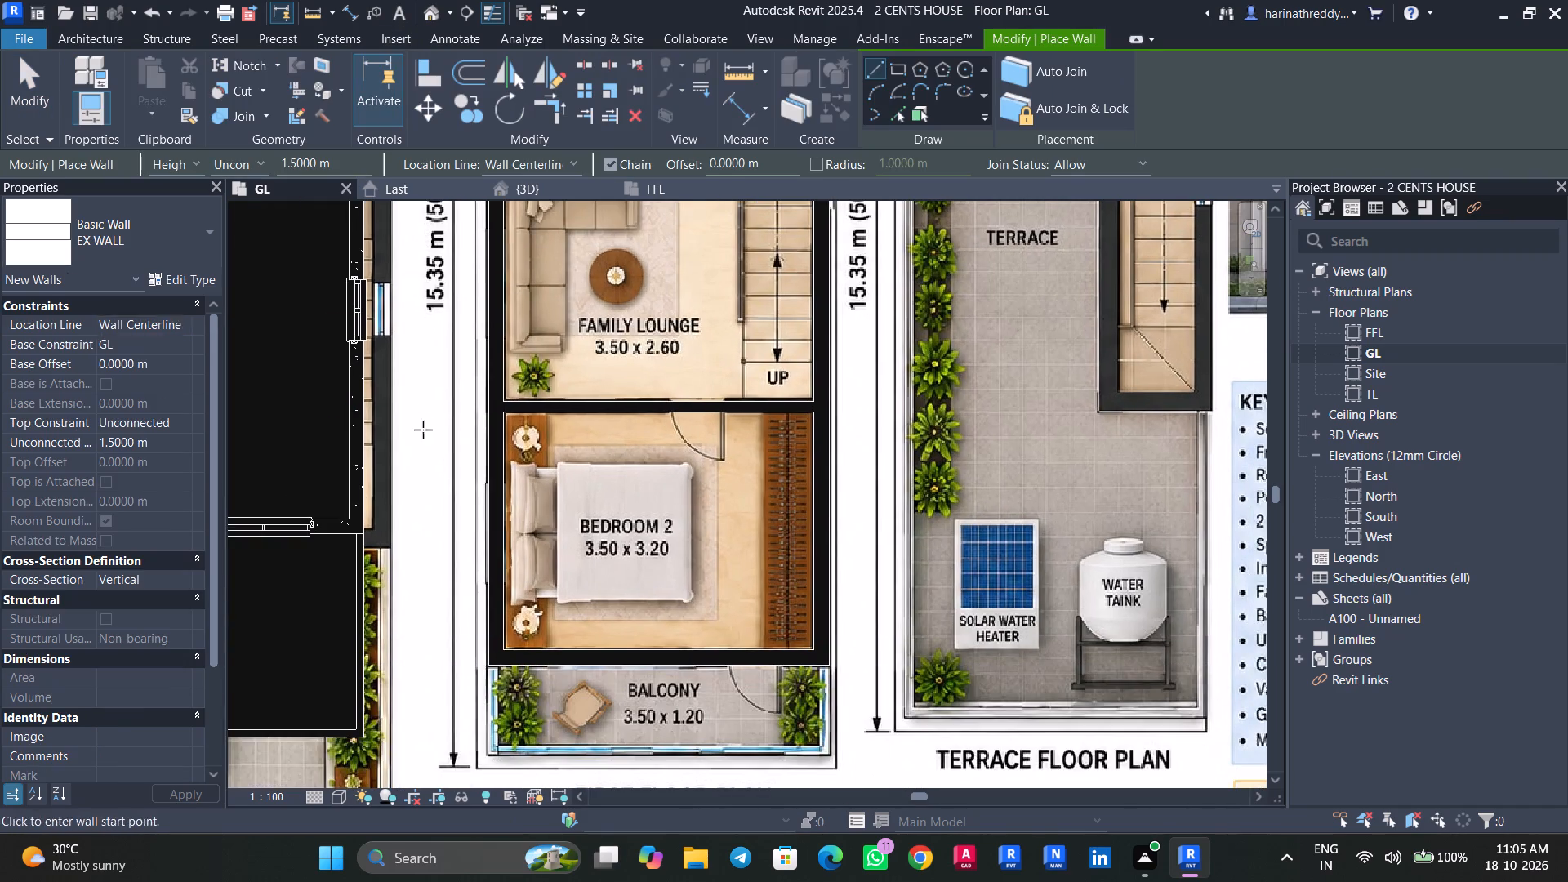
click(109, 252)
scroll(60, 417, up, 3)
click(78, 376)
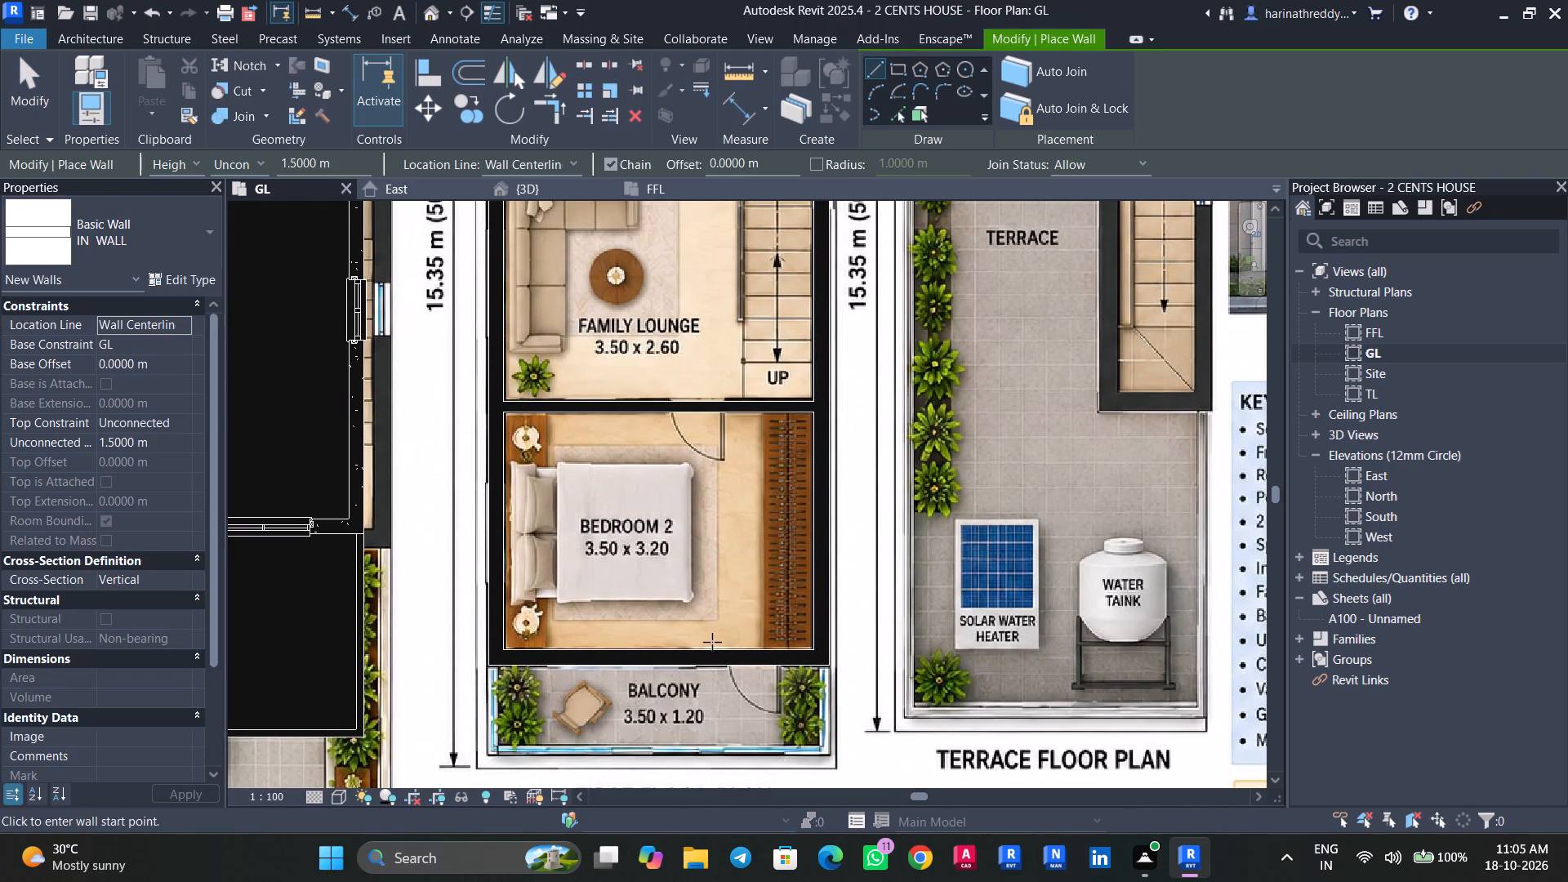
click(702, 648)
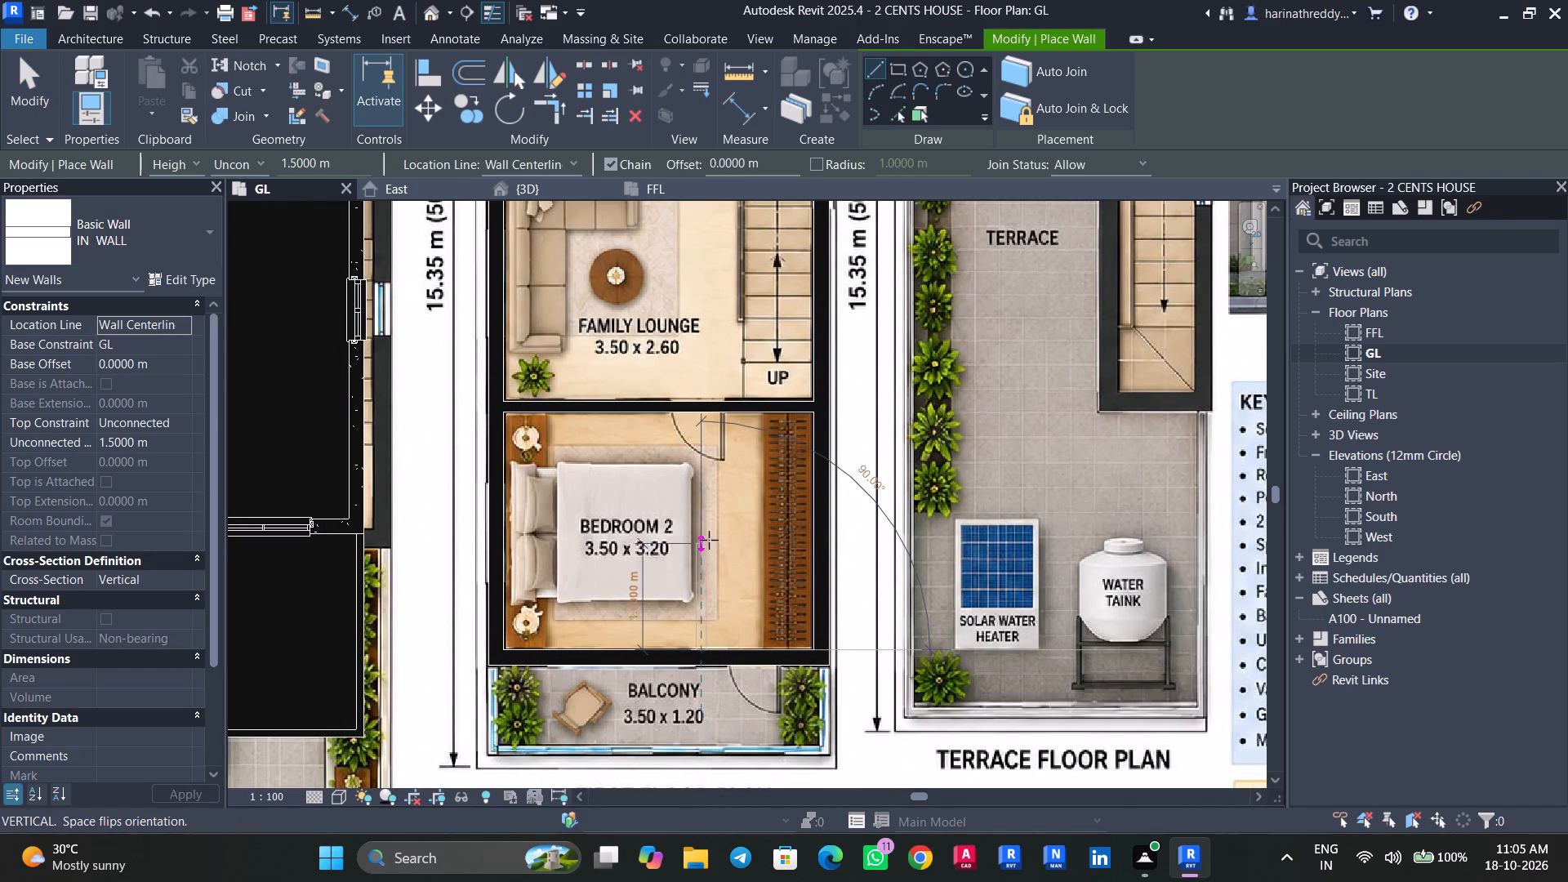
key(Escape)
middle_drag(614, 488, 624, 572)
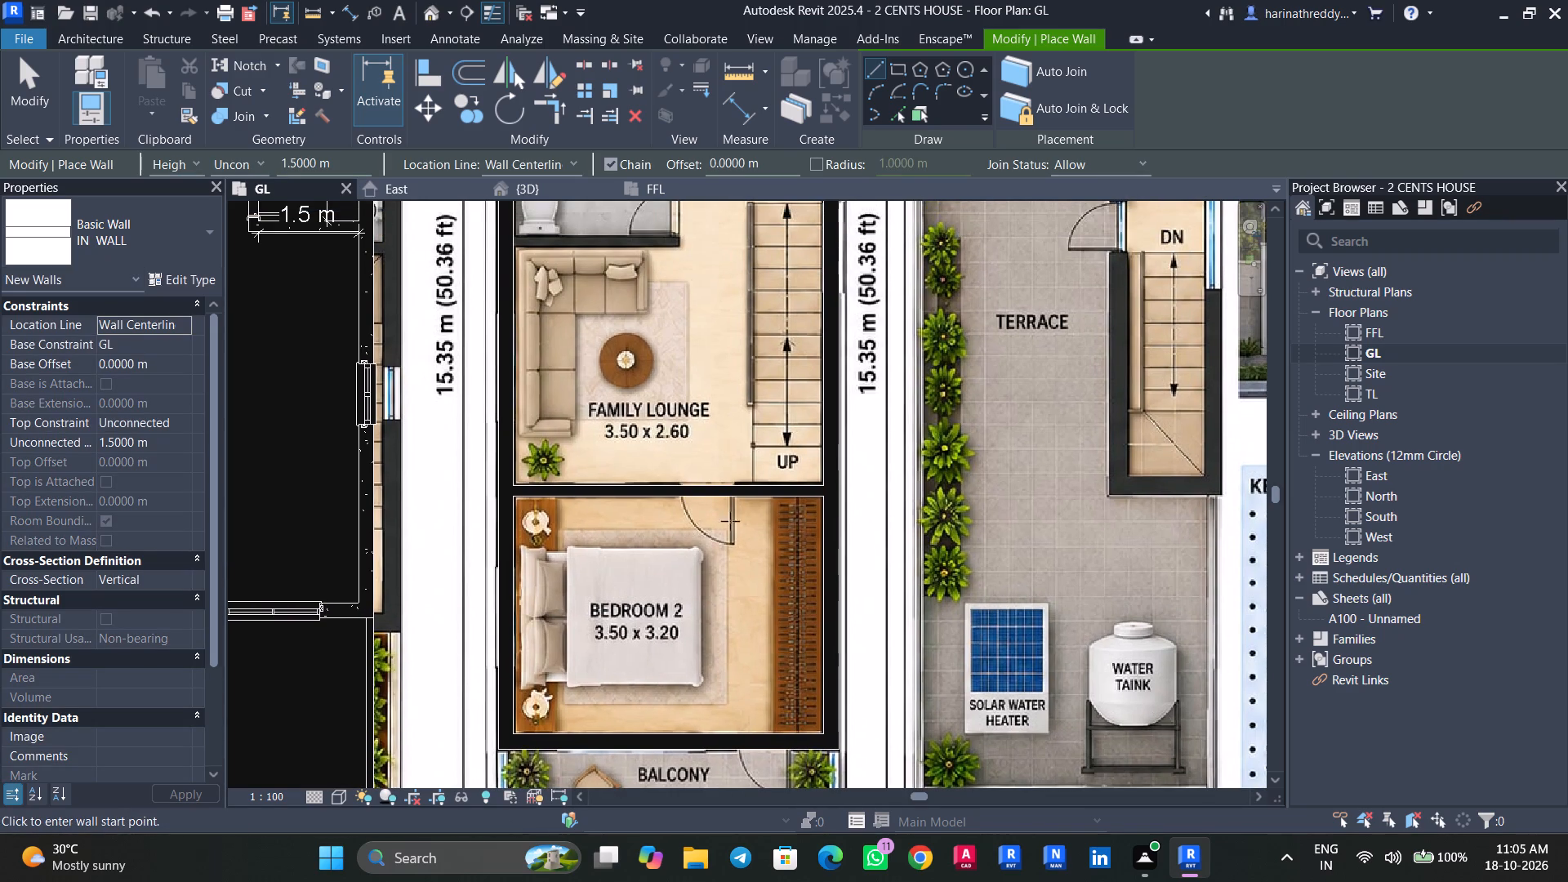
middle_drag(616, 410, 605, 715)
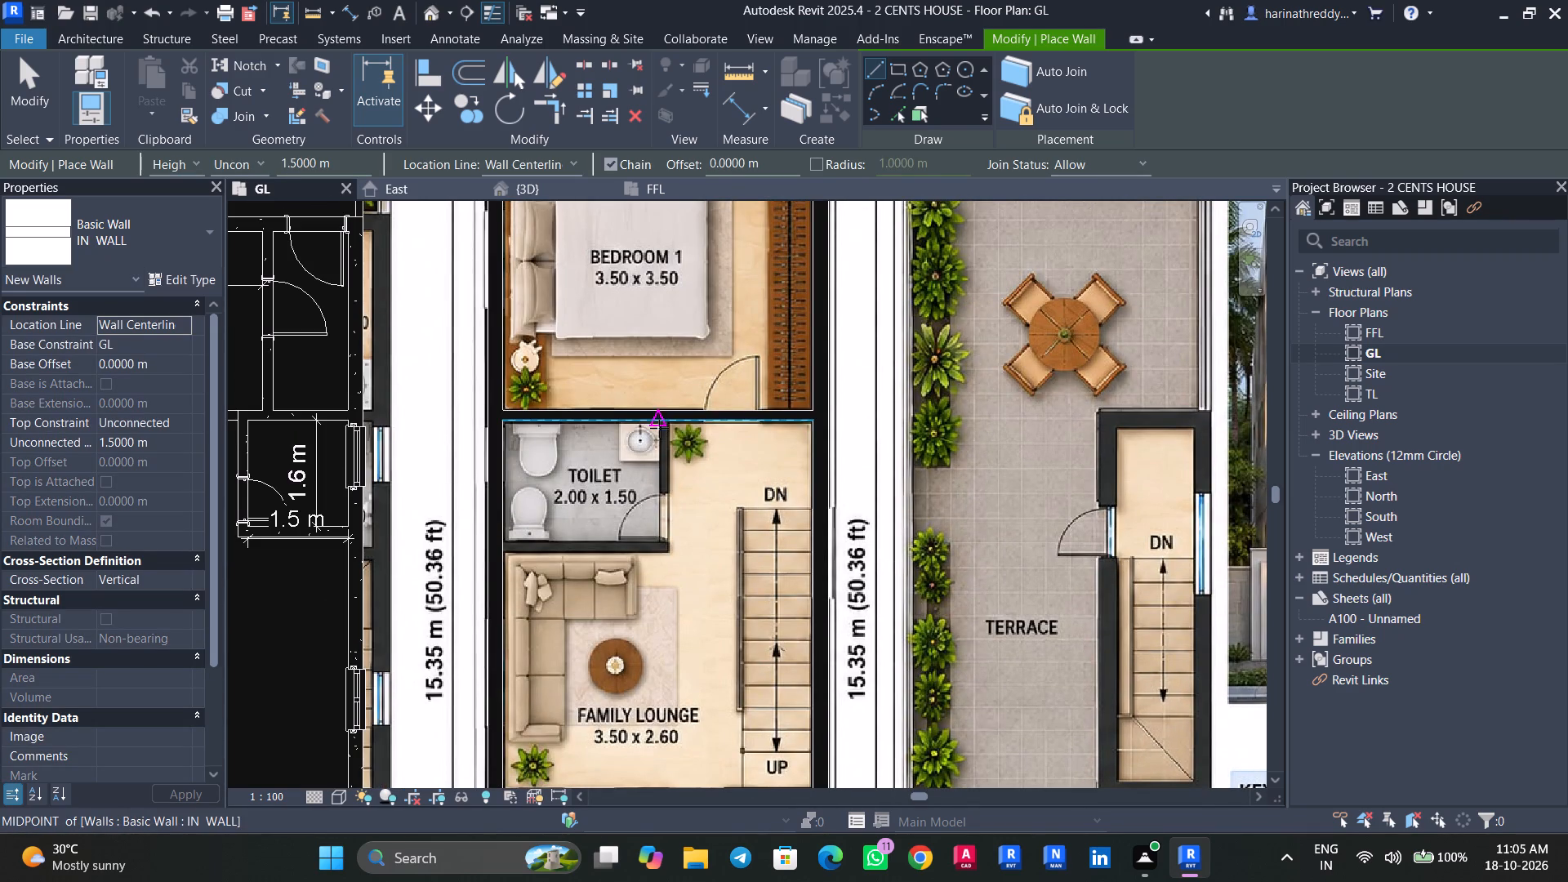
click(668, 412)
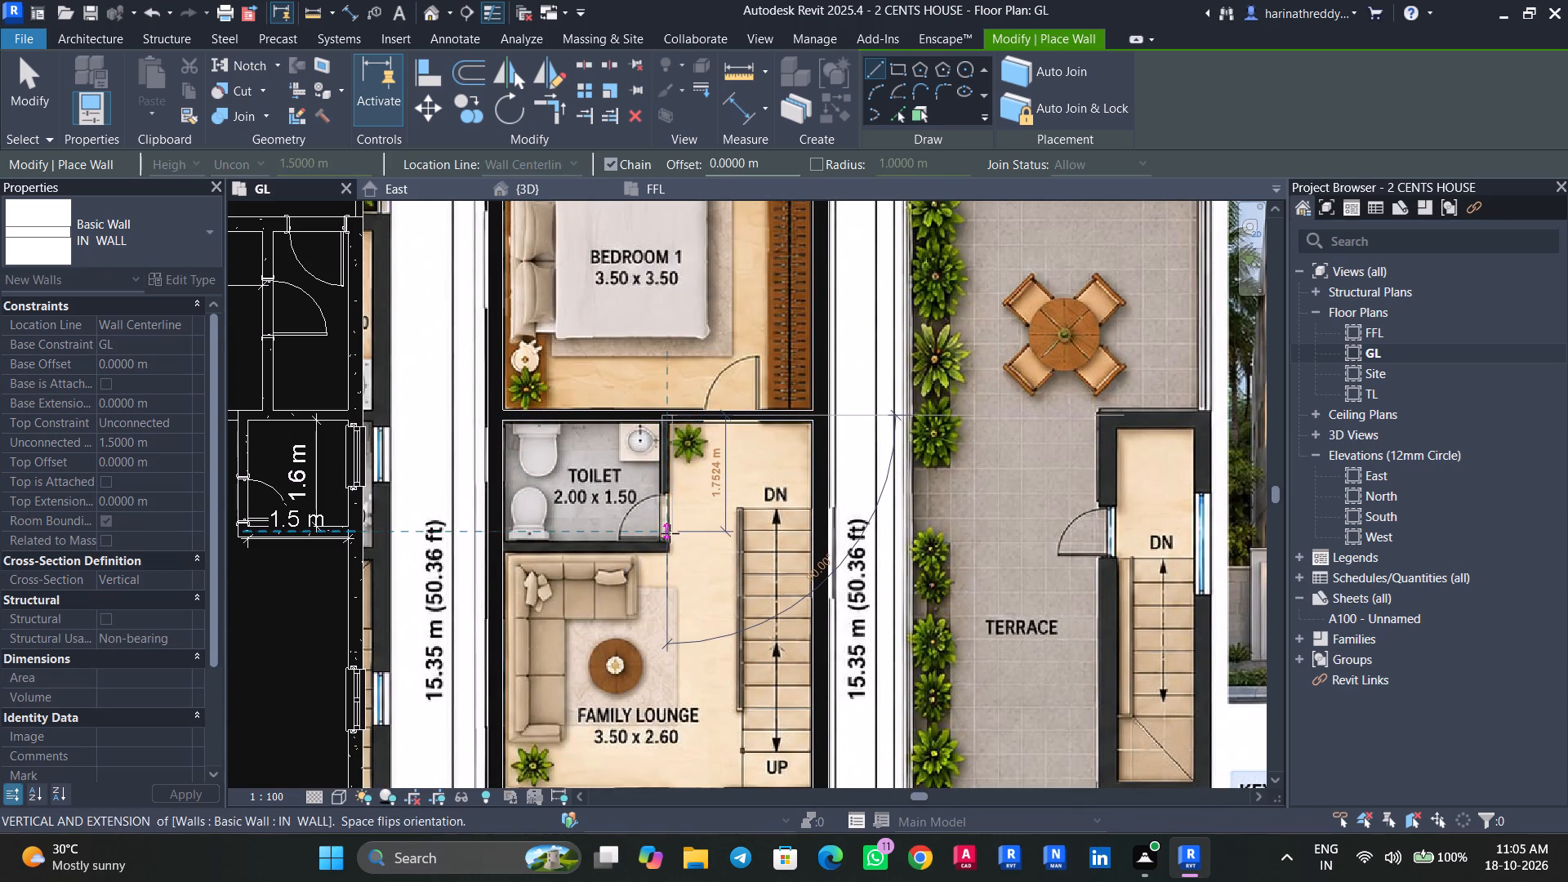
click(670, 543)
click(501, 542)
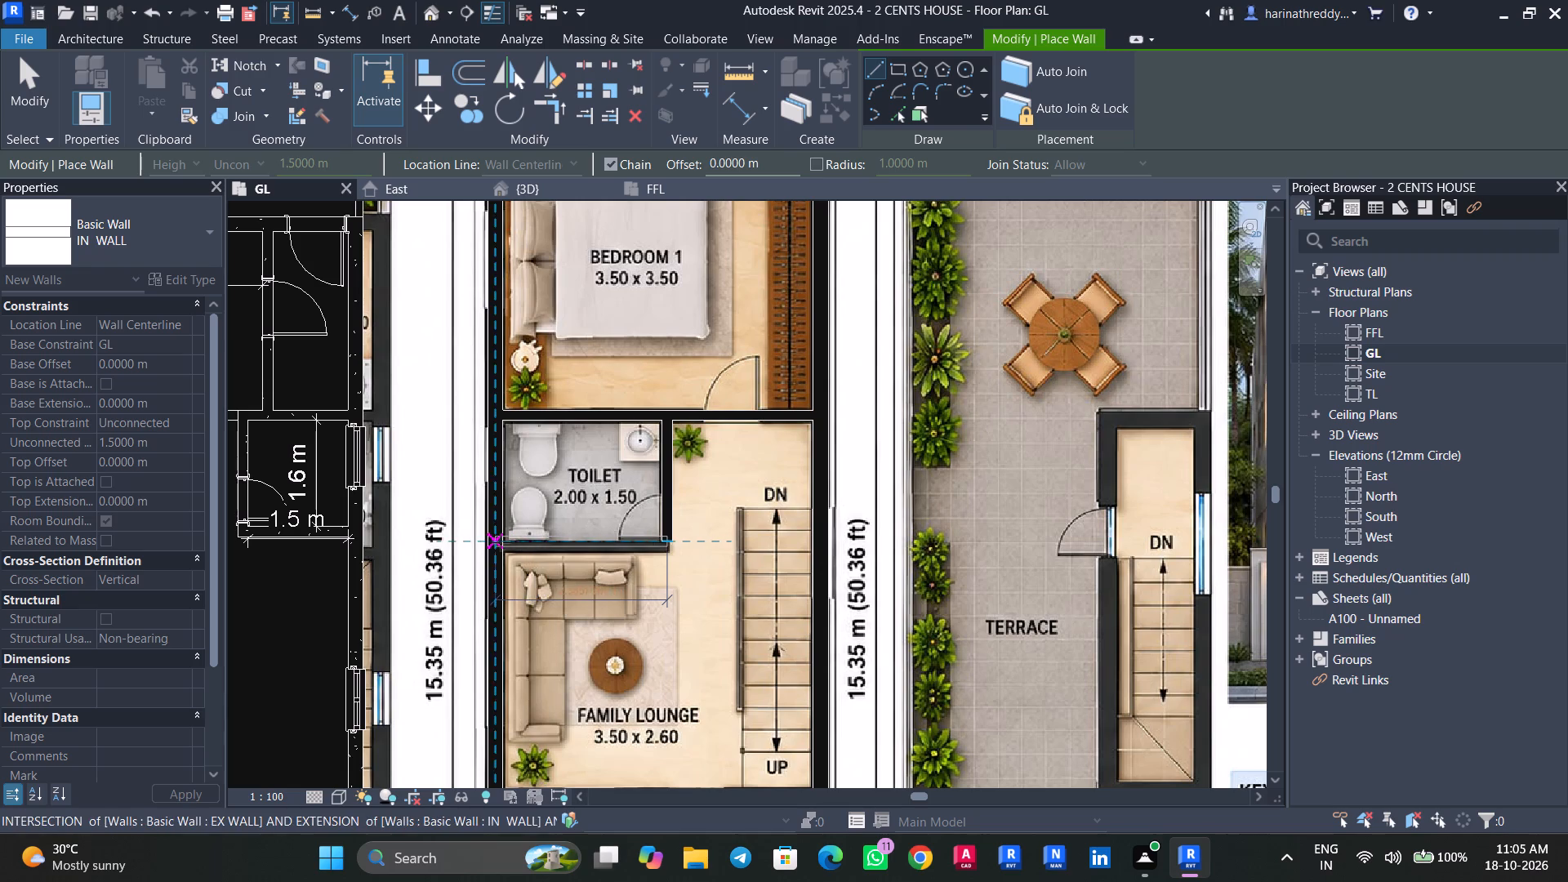
key(Escape)
Draw an L-shaped IN WALL enclosure in the Family Lounge, about 1.9 m north from Bedroom 2's partition, then west to the exterior wall.
middle_drag(553, 665, 575, 394)
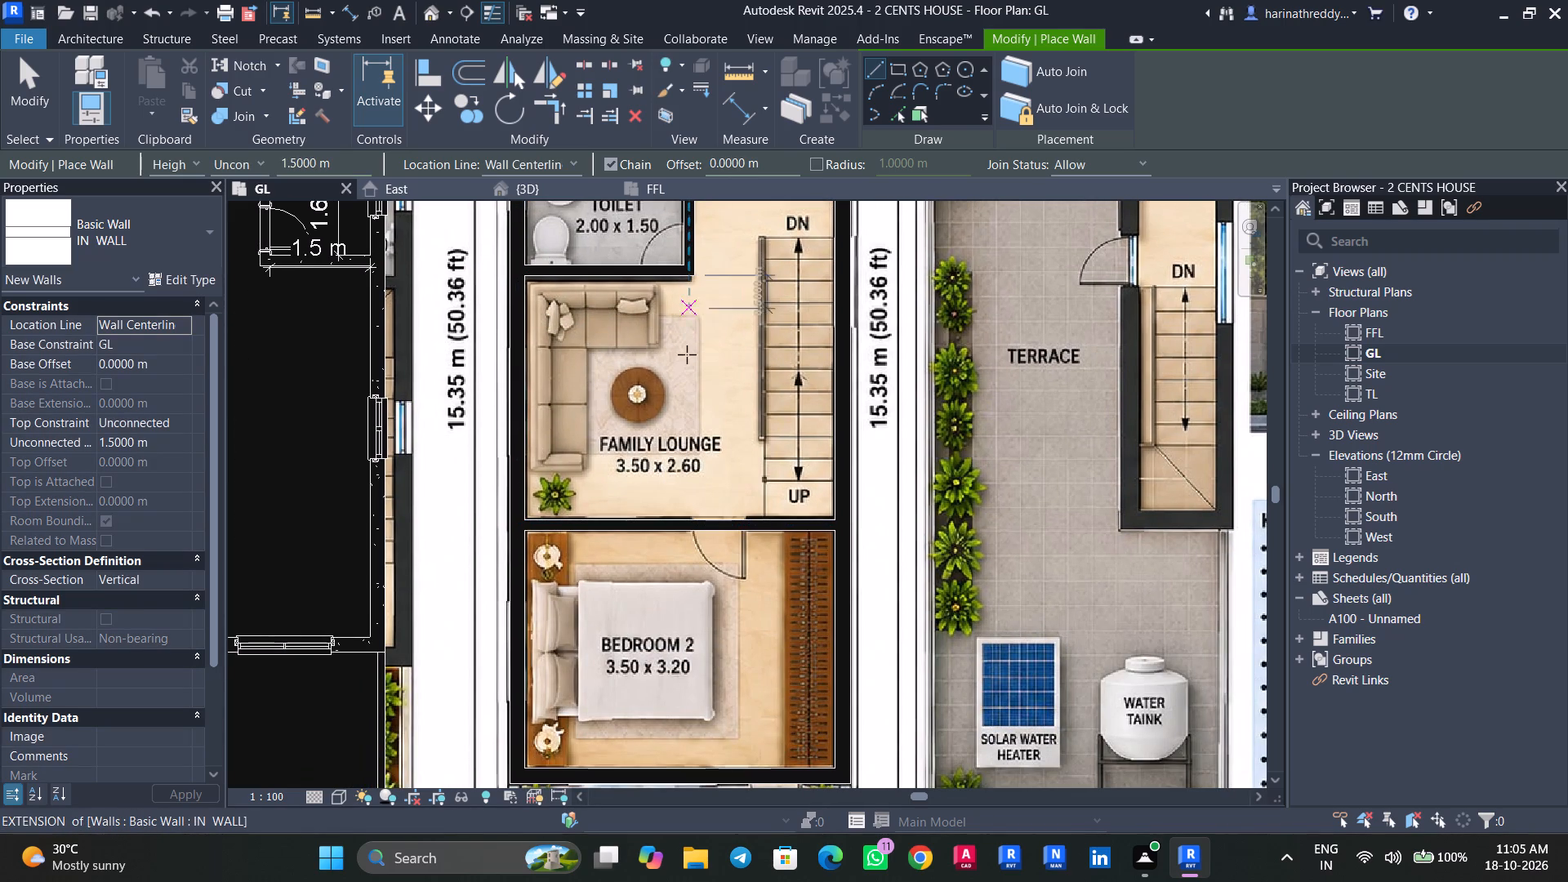
click(696, 523)
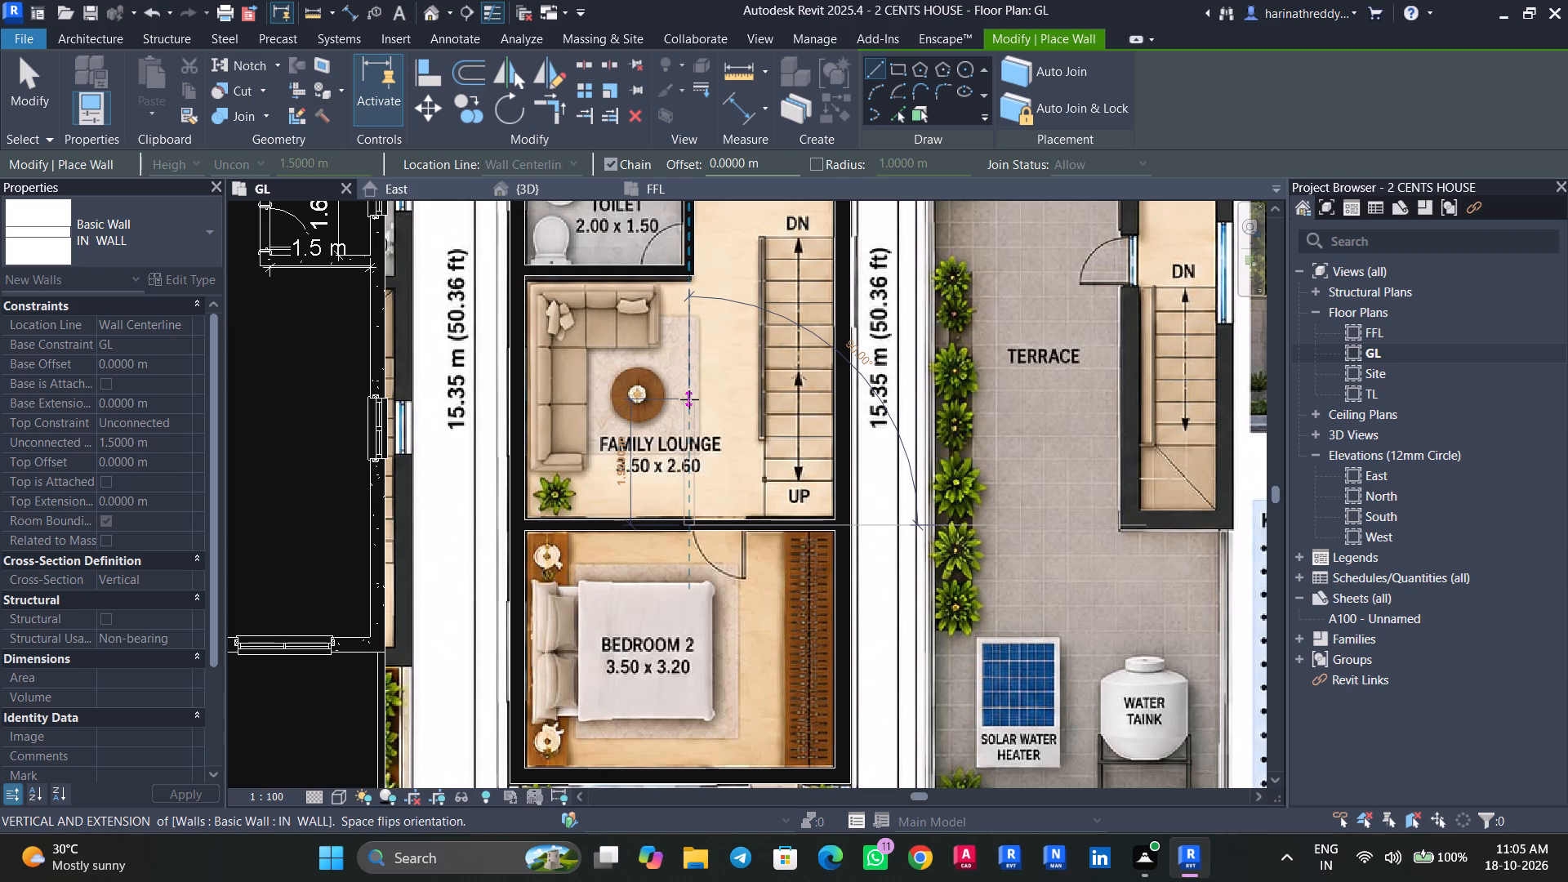
click(689, 399)
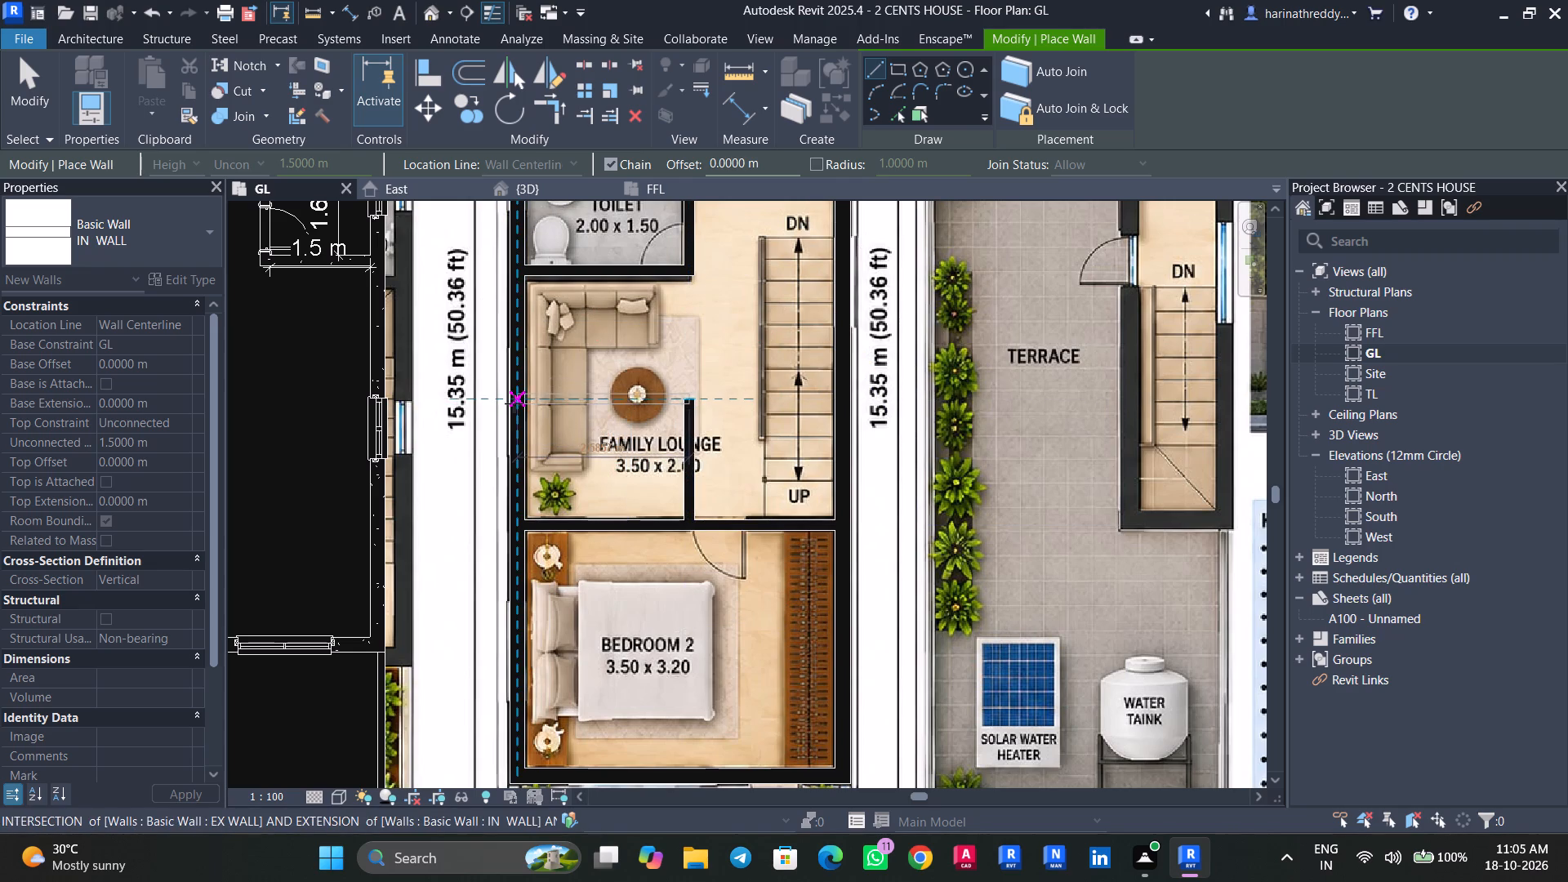
click(514, 403)
key(Escape)
key(Escape)
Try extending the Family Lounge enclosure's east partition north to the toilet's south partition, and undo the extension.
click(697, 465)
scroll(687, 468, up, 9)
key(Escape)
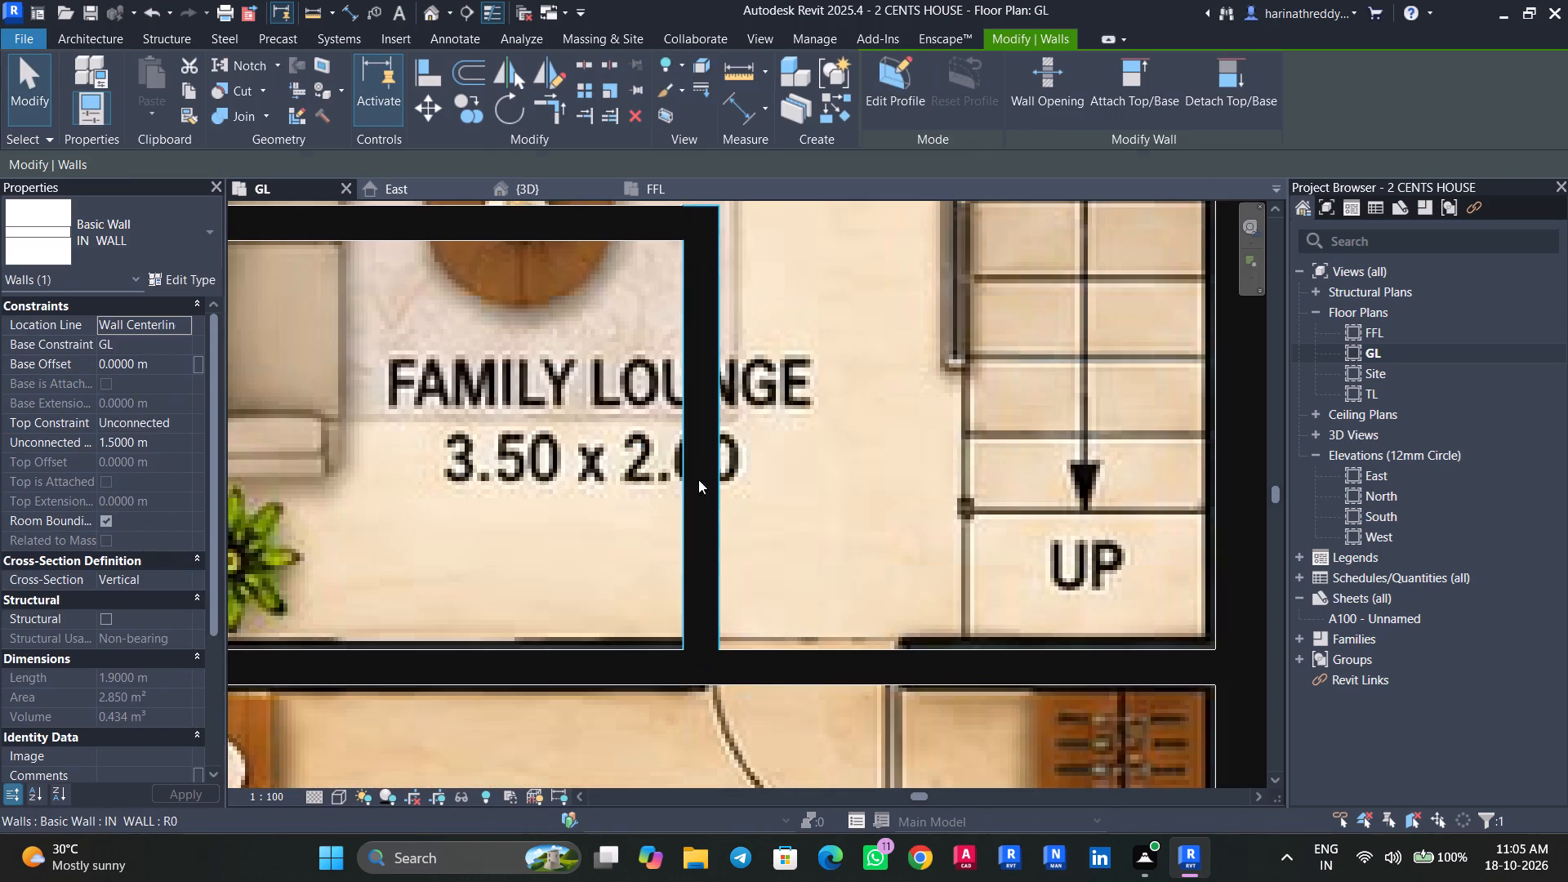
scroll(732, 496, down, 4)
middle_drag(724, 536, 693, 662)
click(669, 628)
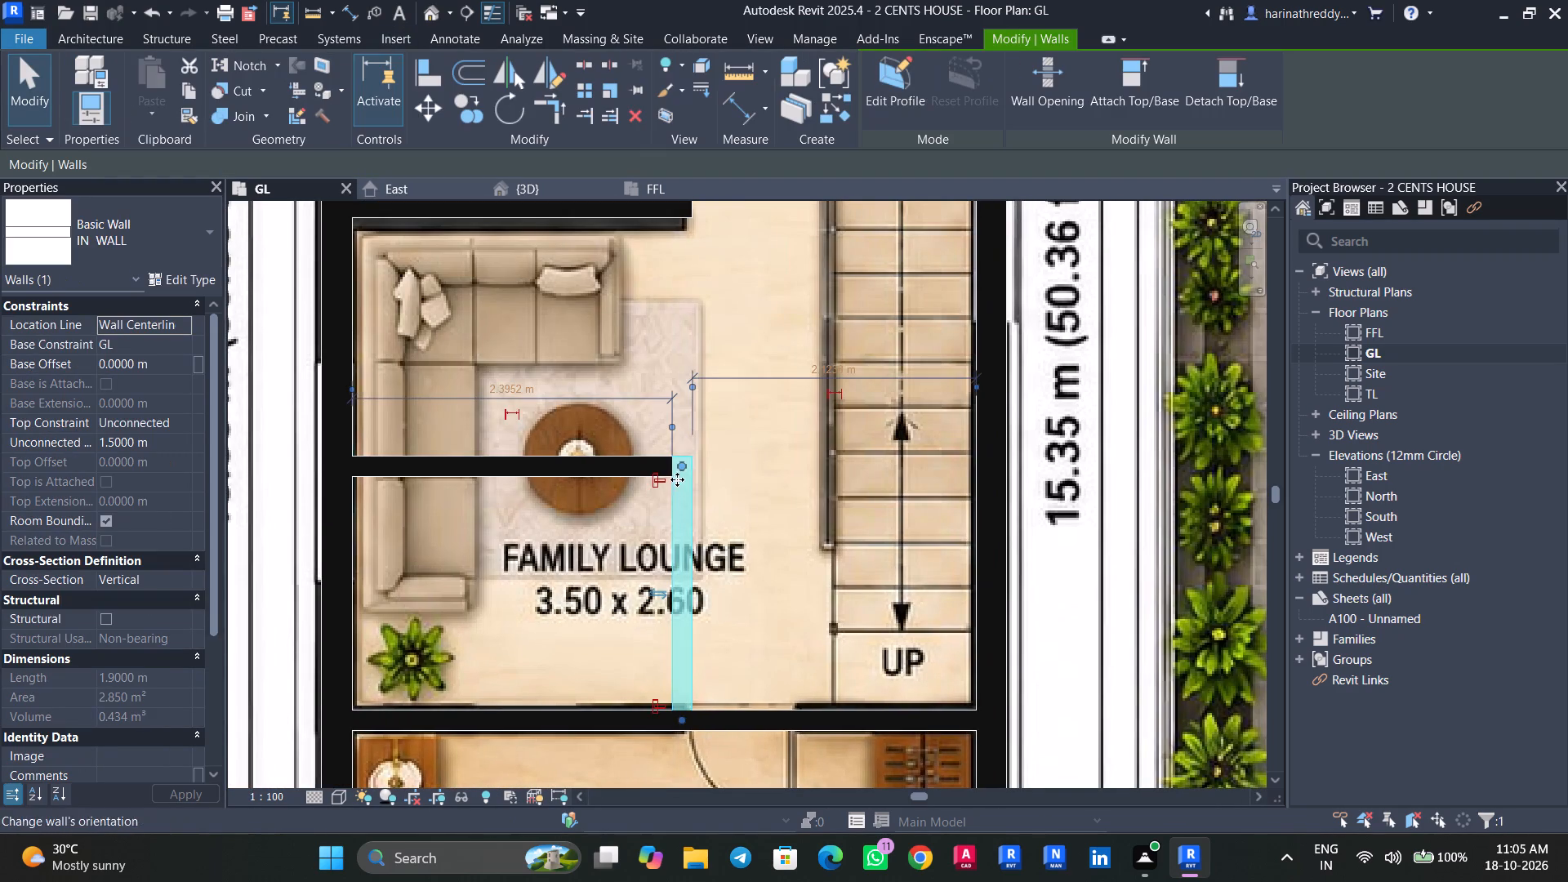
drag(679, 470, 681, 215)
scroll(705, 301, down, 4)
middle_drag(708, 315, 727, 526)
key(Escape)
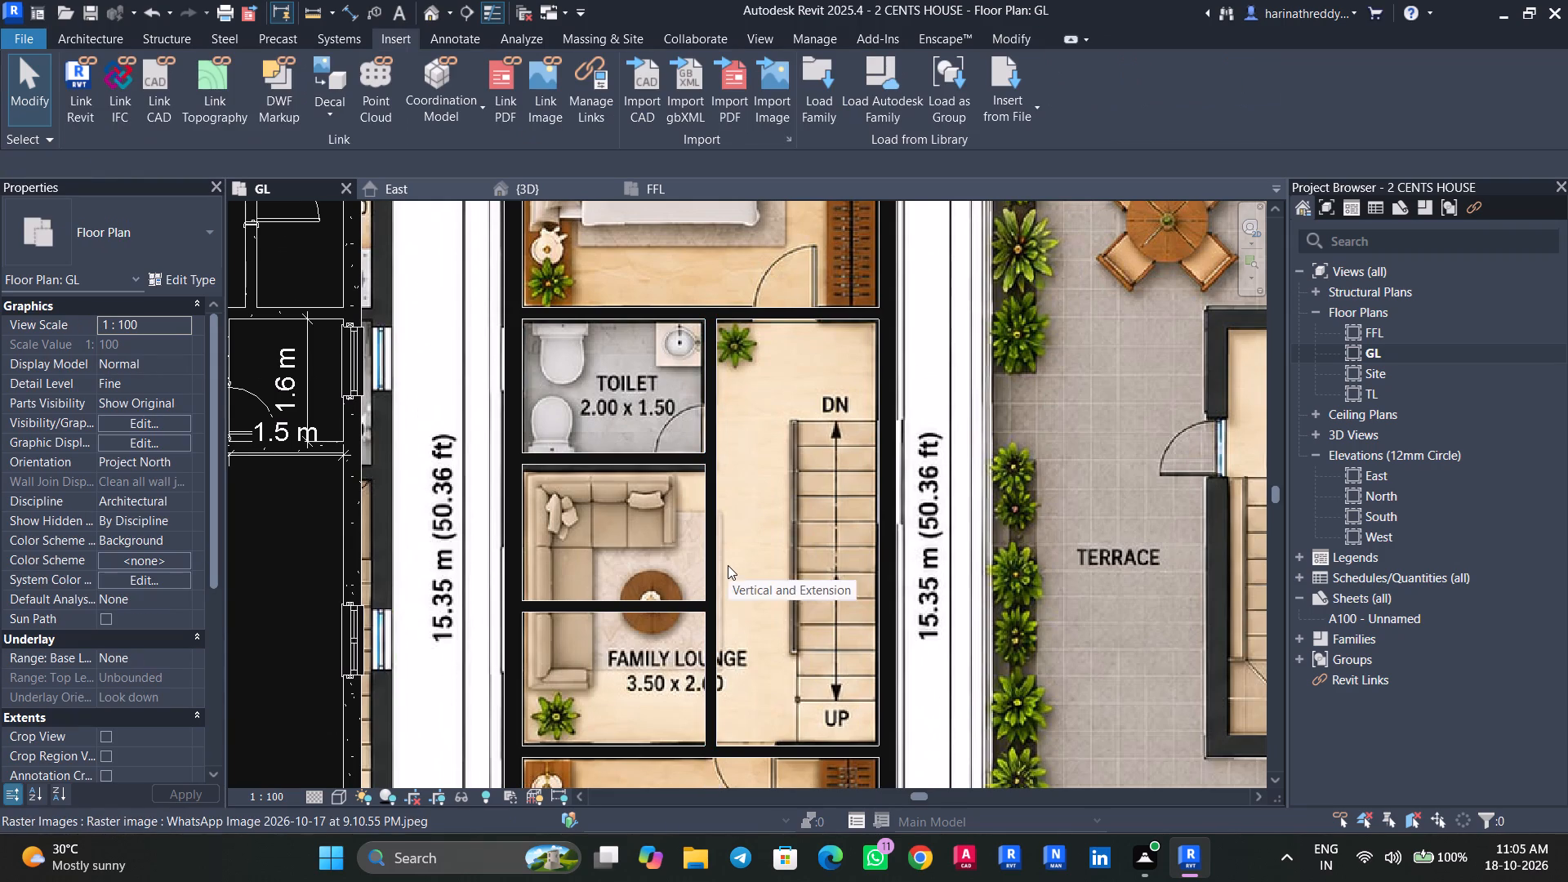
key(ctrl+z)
Shorten Bedroom 1's south partition so its west end stops at the toilet's east partition.
scroll(724, 570, down, 4)
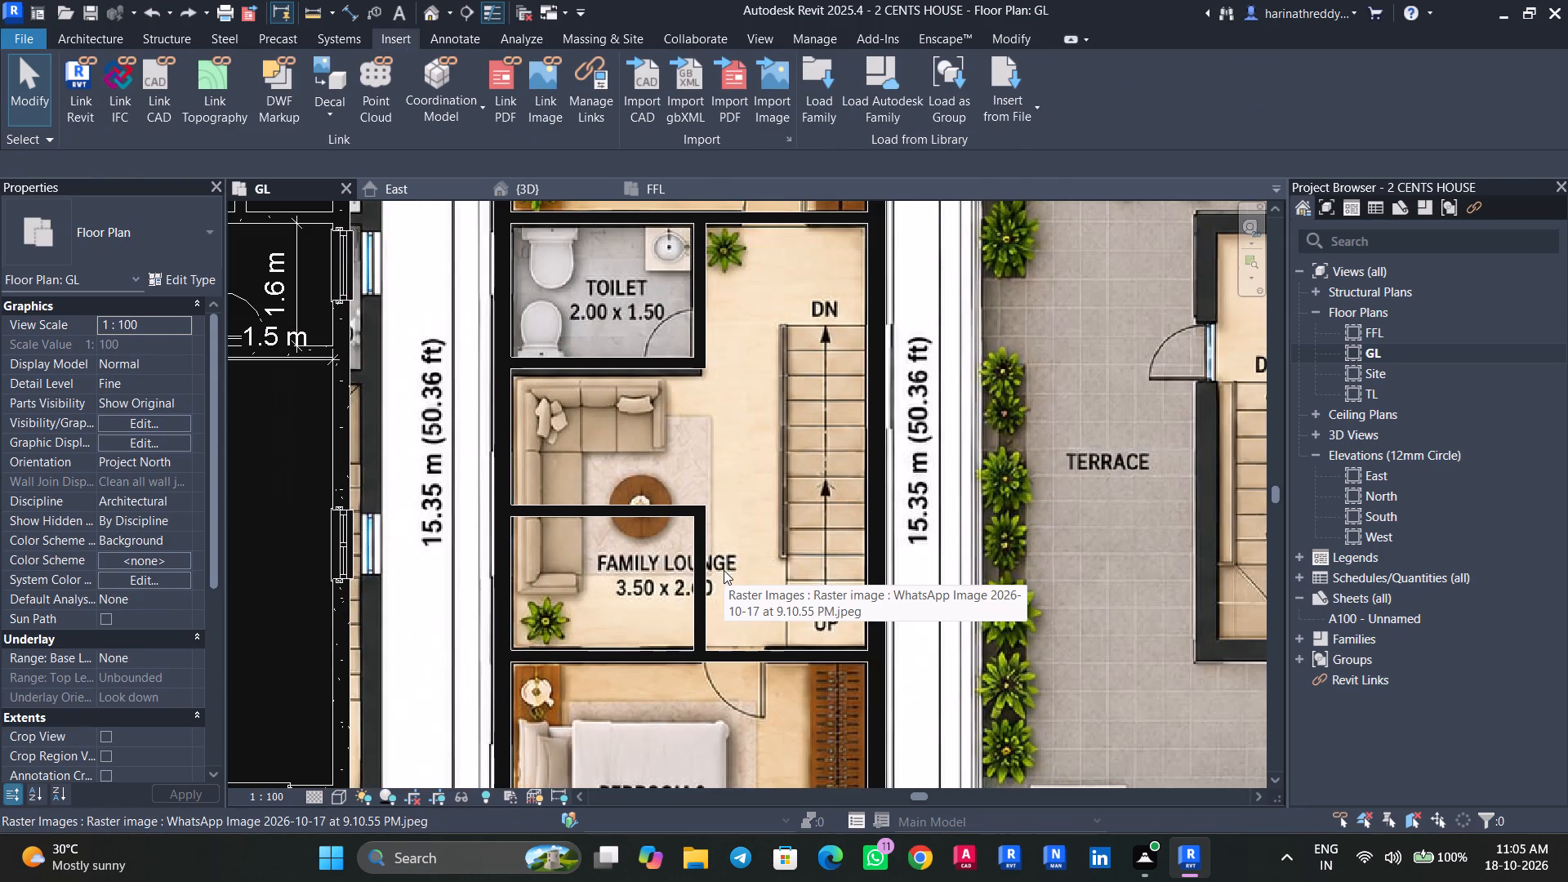
scroll(723, 571, down, 3)
middle_drag(723, 571, 718, 557)
scroll(718, 557, down, 2)
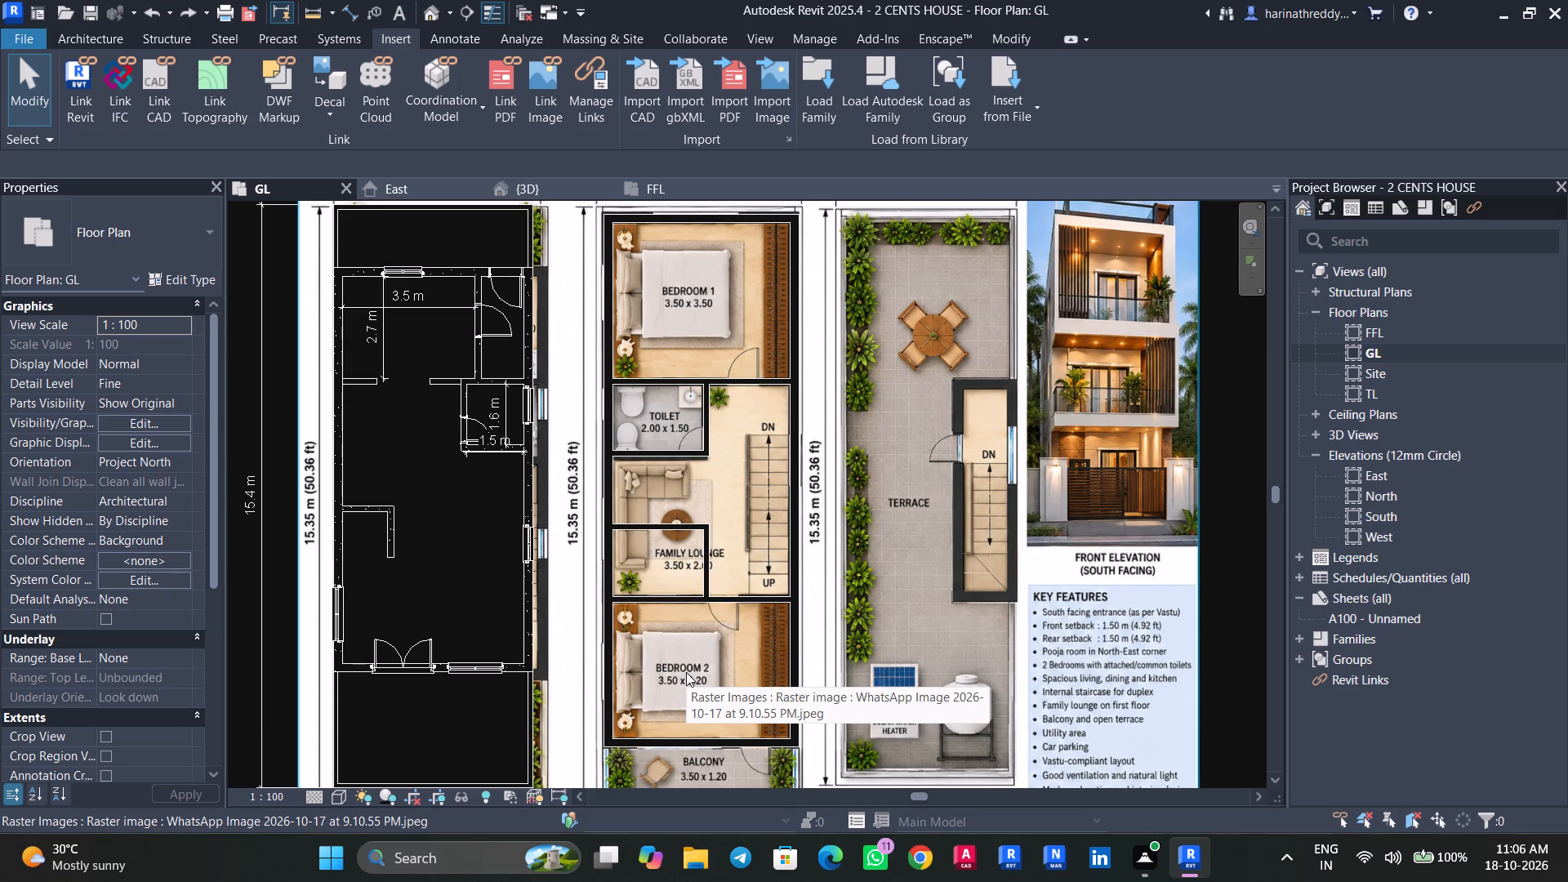
middle_drag(723, 441, 726, 459)
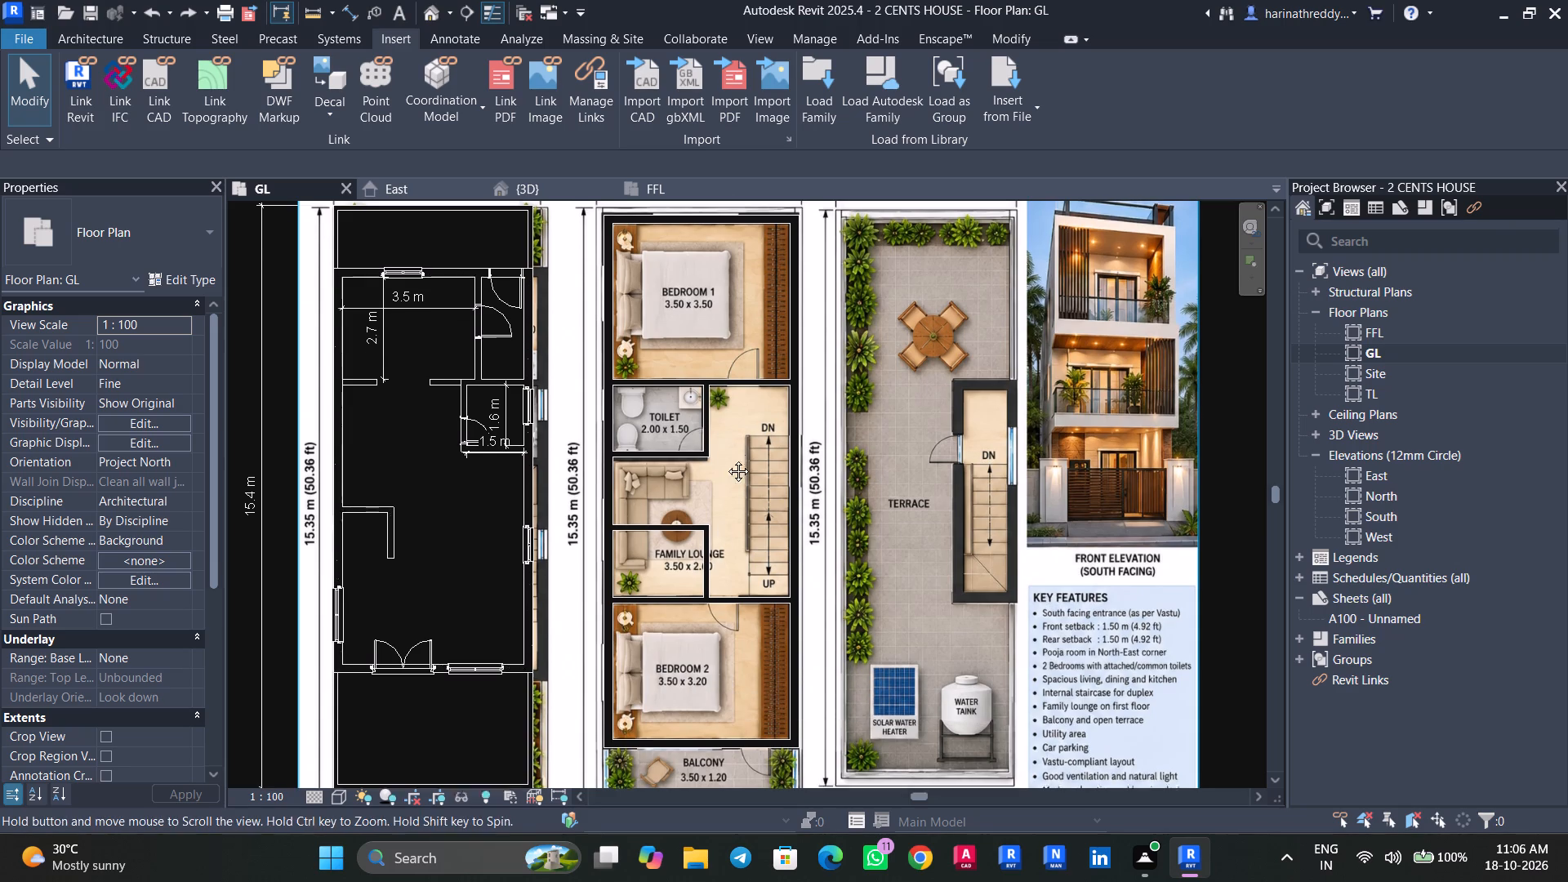
middle_drag(726, 459, 720, 591)
click(673, 528)
scroll(666, 537, up, 7)
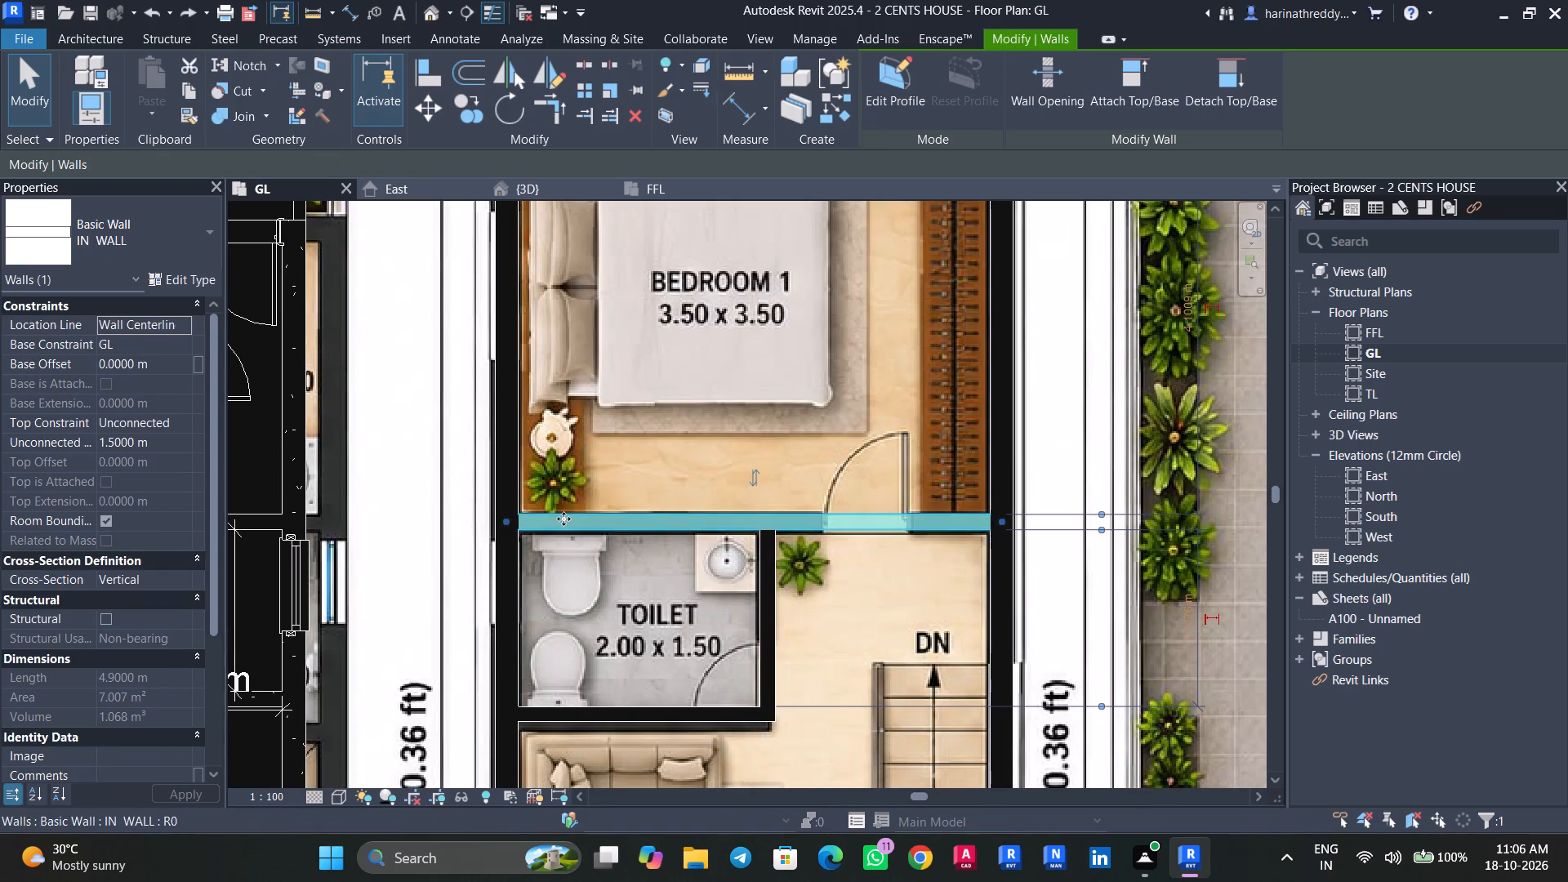
drag(508, 519, 770, 524)
key(Escape)
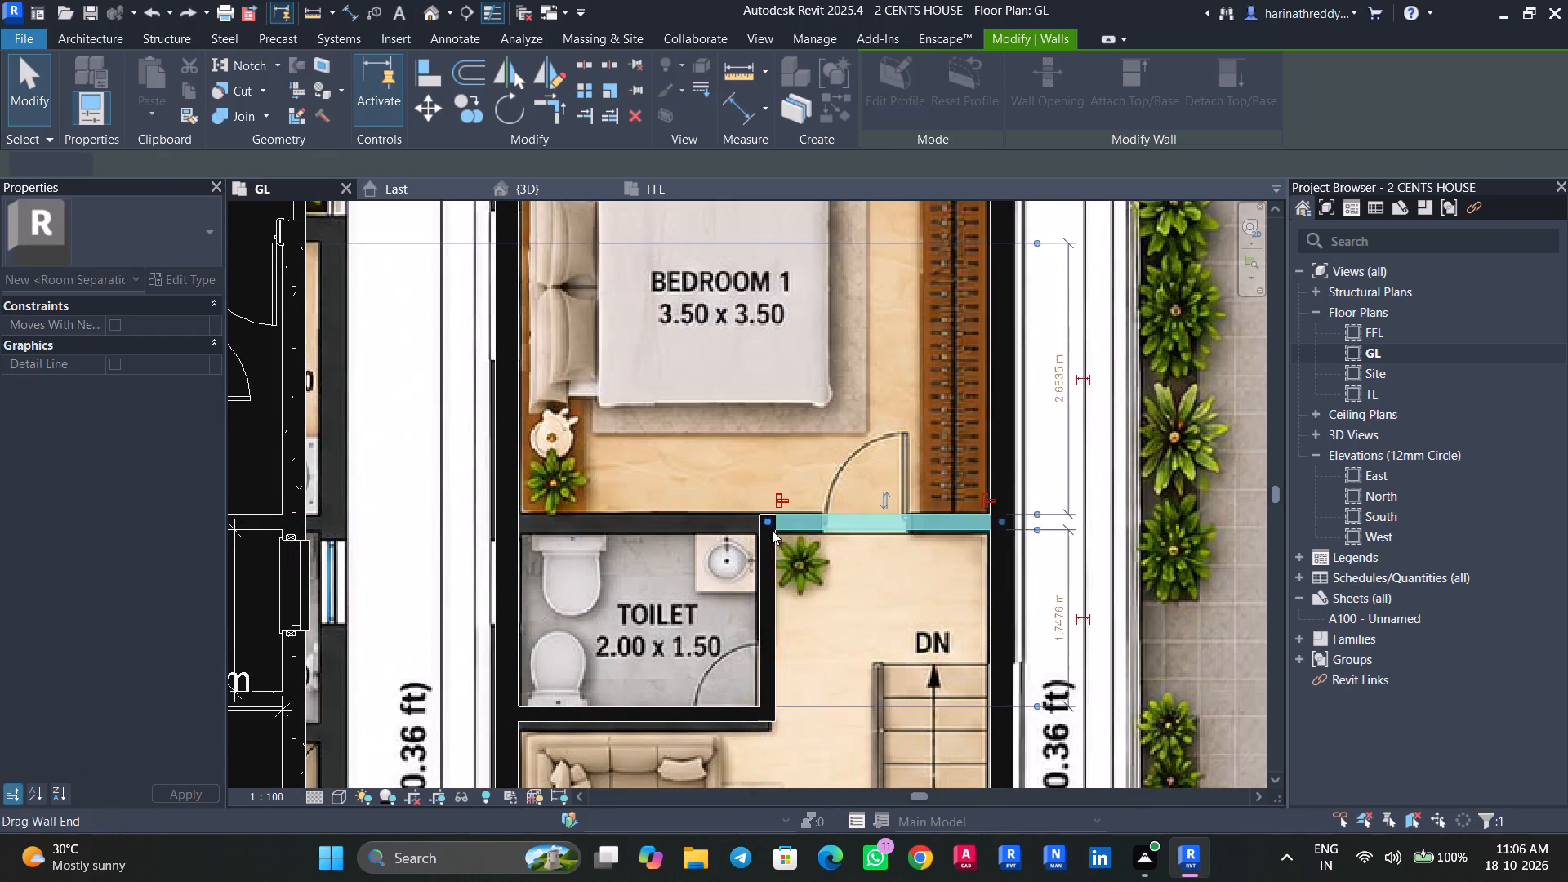
key(Escape)
Extend the north end of the toilet's east partition into Bedroom 1.
click(773, 586)
drag(765, 511, 768, 408)
key(Escape)
Move the toilet's south partition north into line with Bedroom 1's south partition.
click(643, 710)
drag(648, 710, 636, 574)
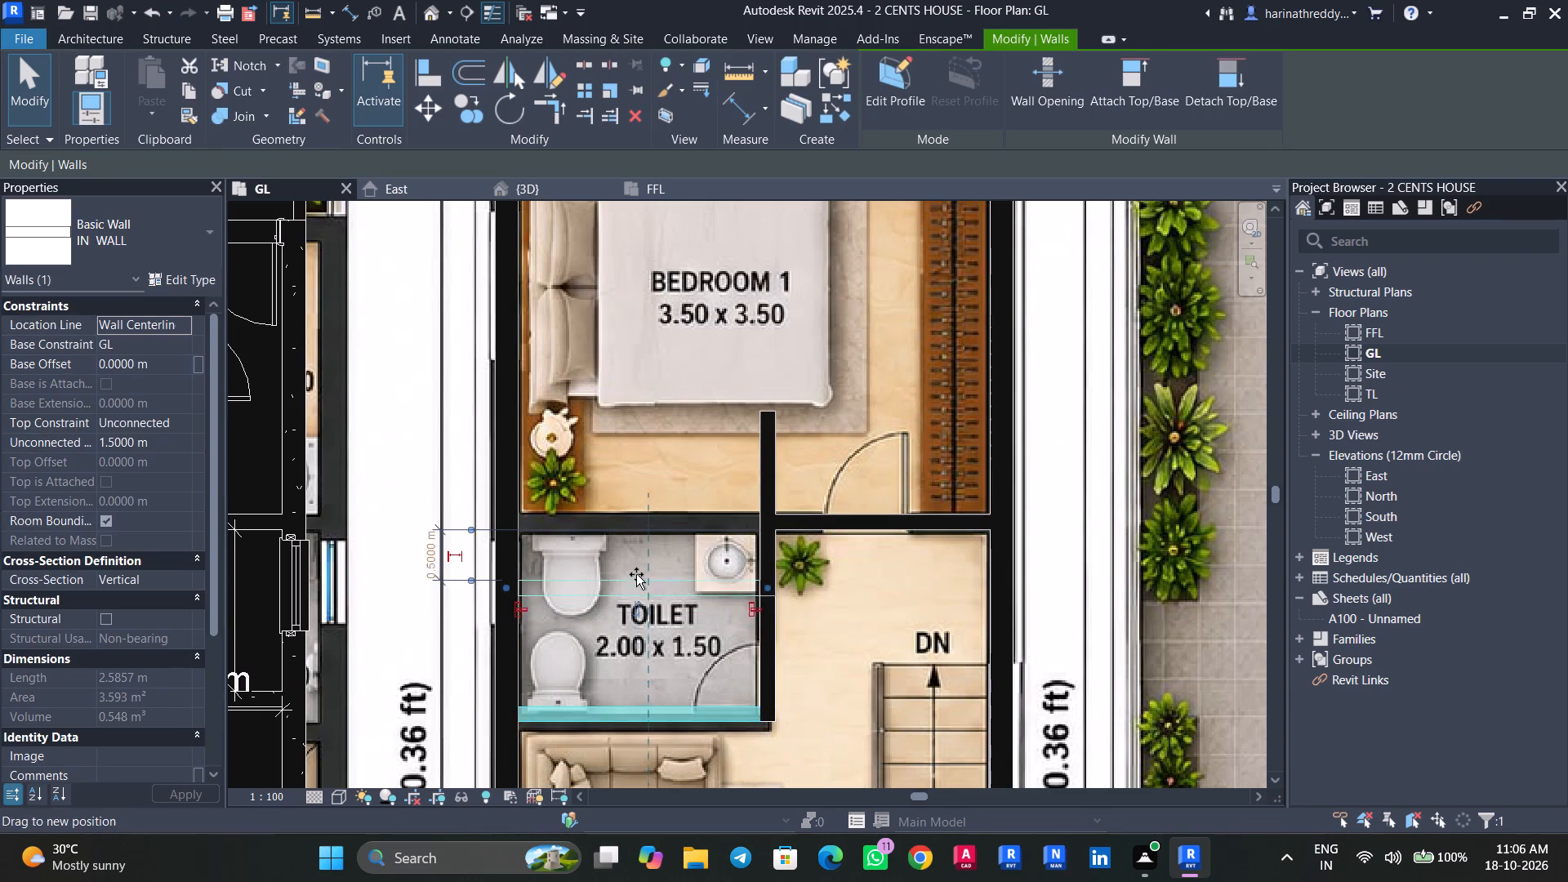
drag(636, 574, 636, 572)
key(Escape)
key(Escape)
scroll(671, 471, down, 2)
middle_drag(671, 471, 663, 554)
click(670, 622)
drag(670, 630, 670, 586)
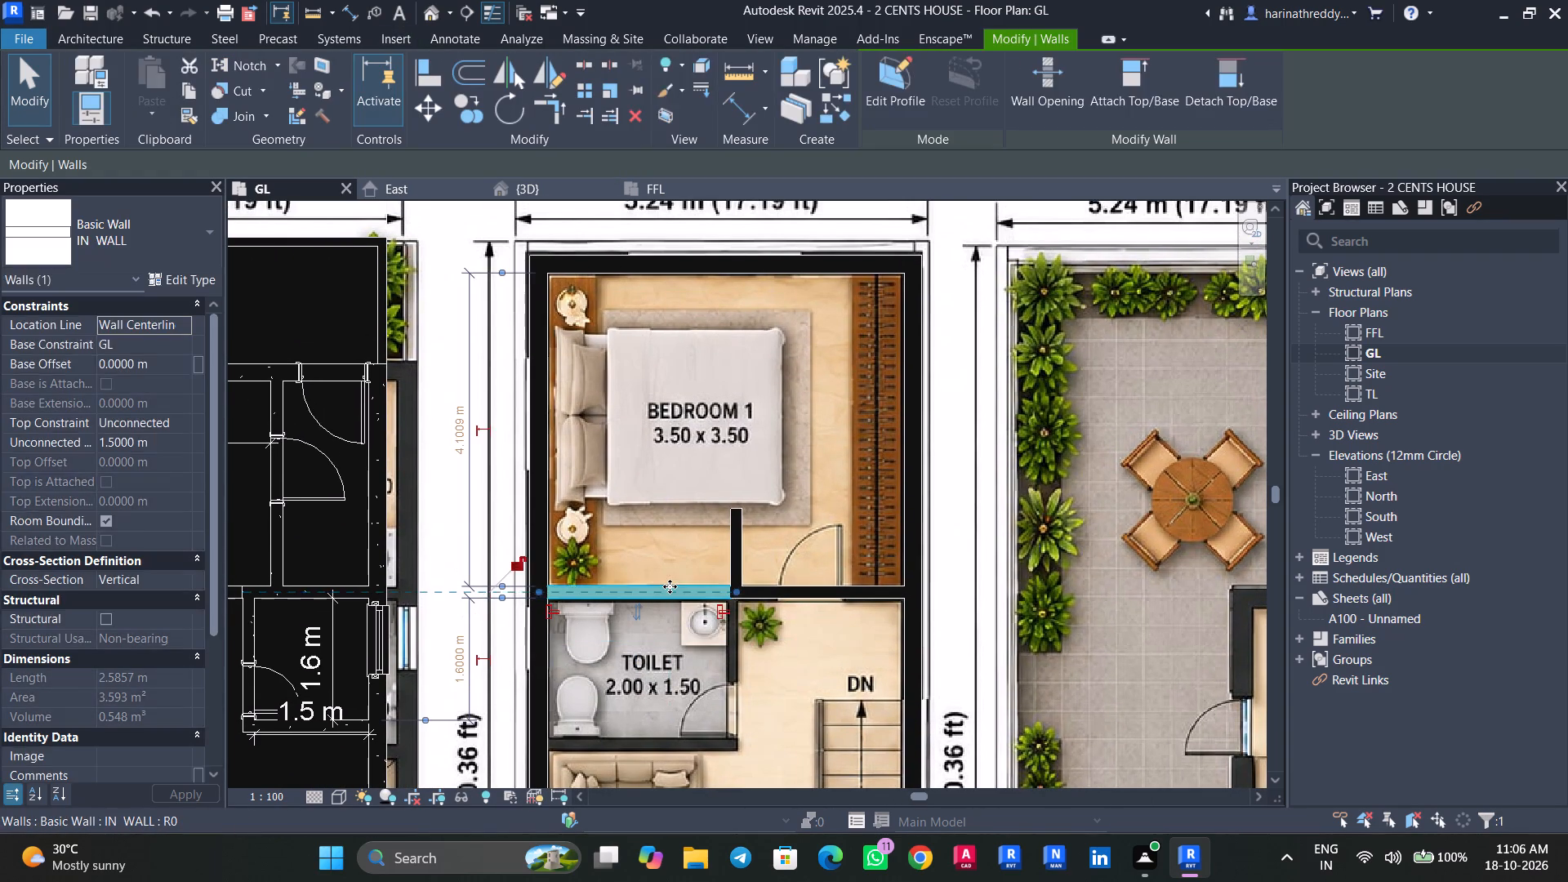
key(Escape)
Stretch the north end of the partition inside Bedroom 1 to about 1.5 m from Bedroom 1's south partition.
click(725, 519)
drag(737, 504, 737, 479)
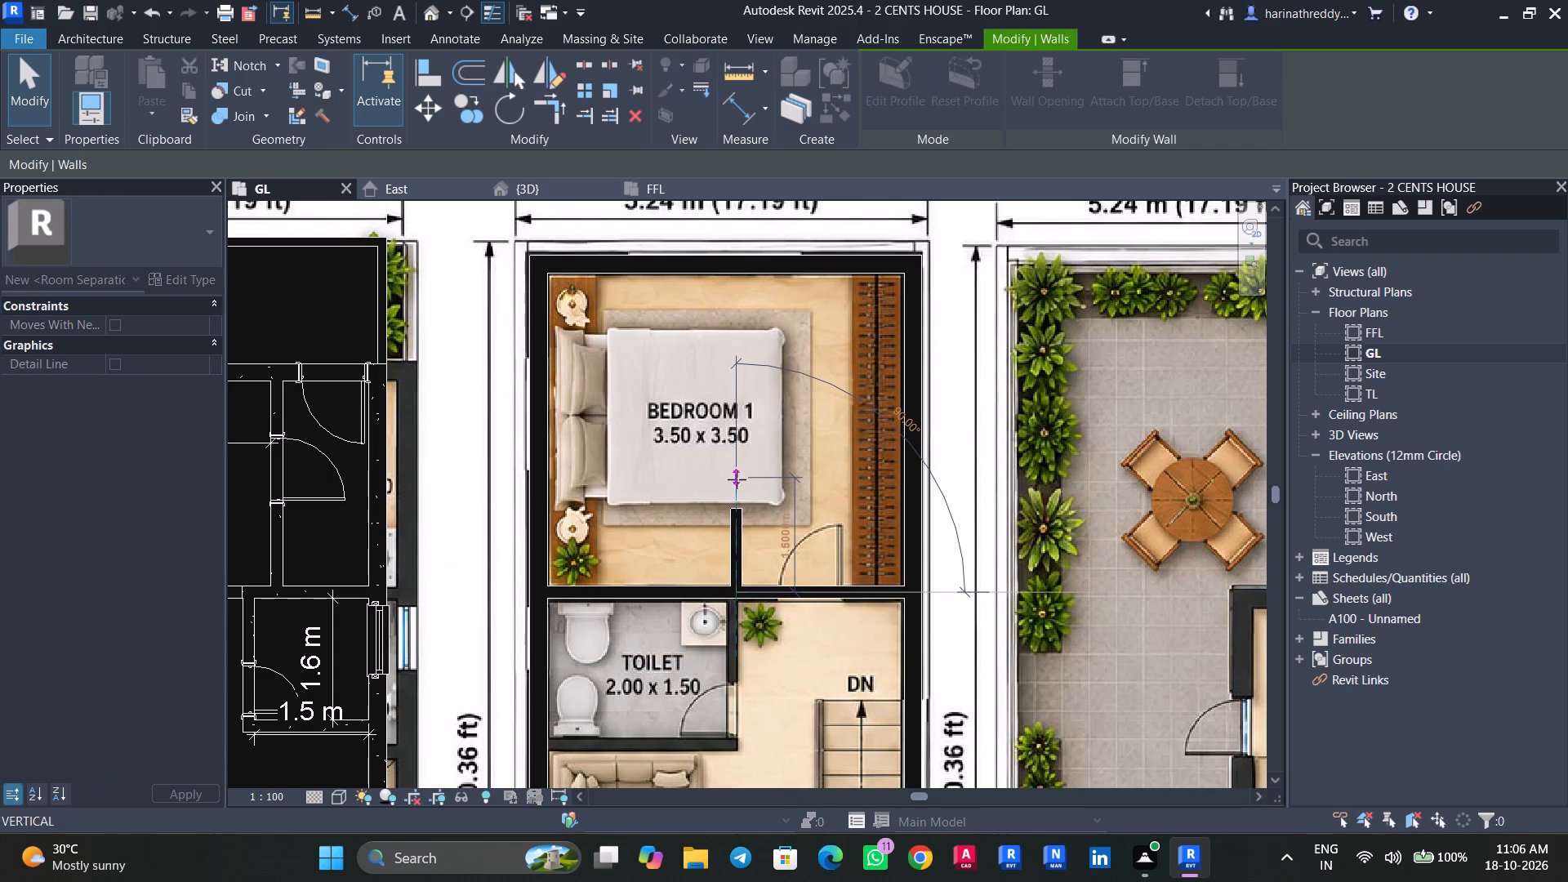
drag(737, 479, 737, 465)
drag(737, 465, 736, 470)
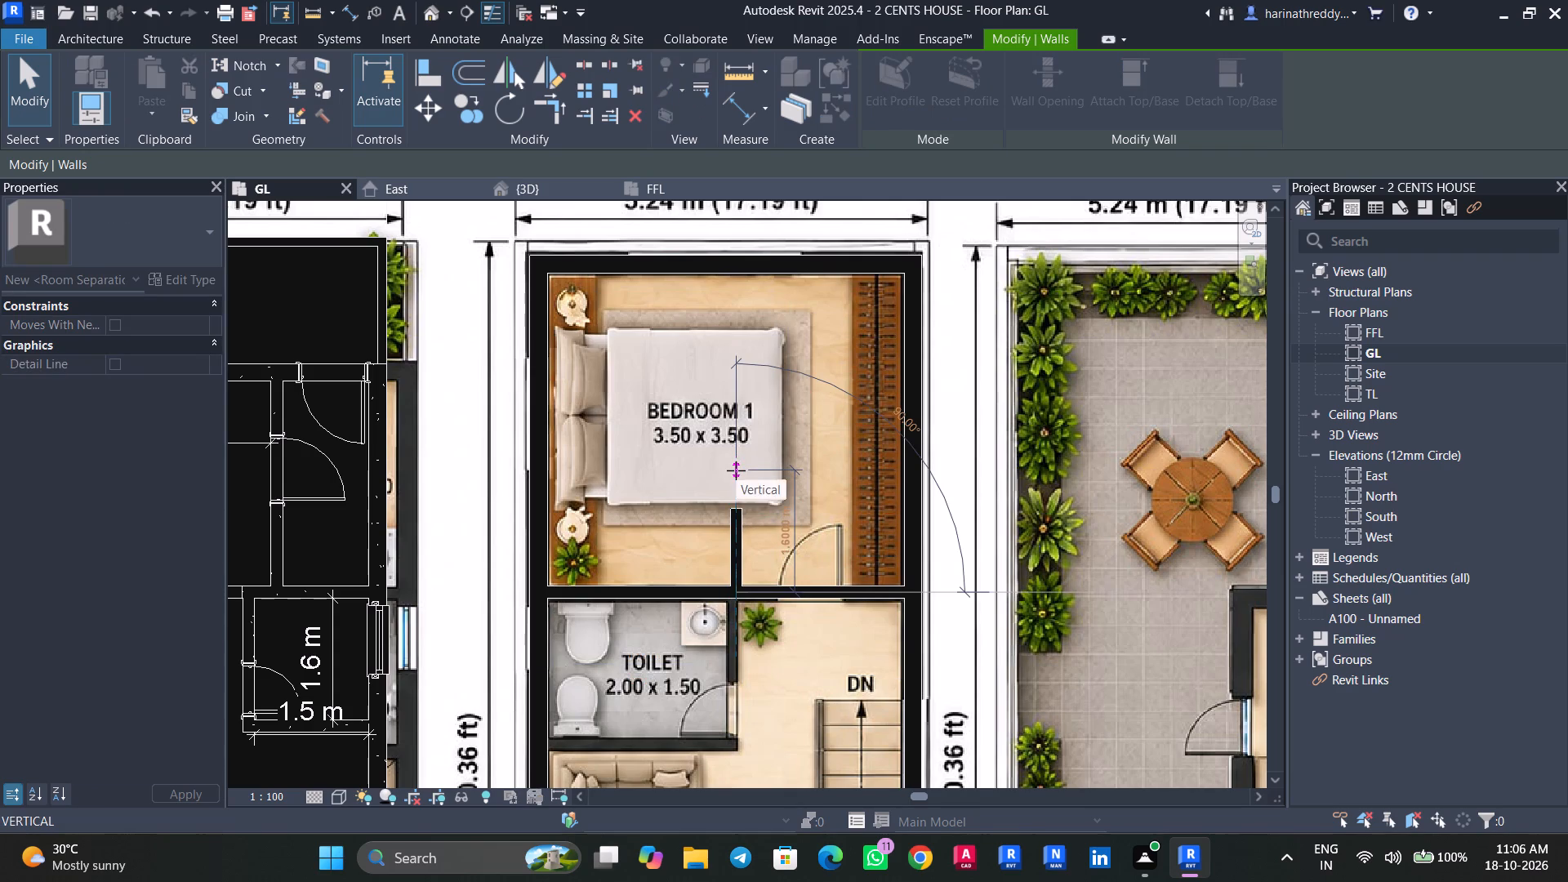
drag(736, 470, 737, 453)
drag(737, 453, 737, 480)
key(Escape)
key(Escape)
Draw an IN WALL partition from the north end of the Bedroom 1 toilet's east partition west to the exterior wall.
key(w)
key(a)
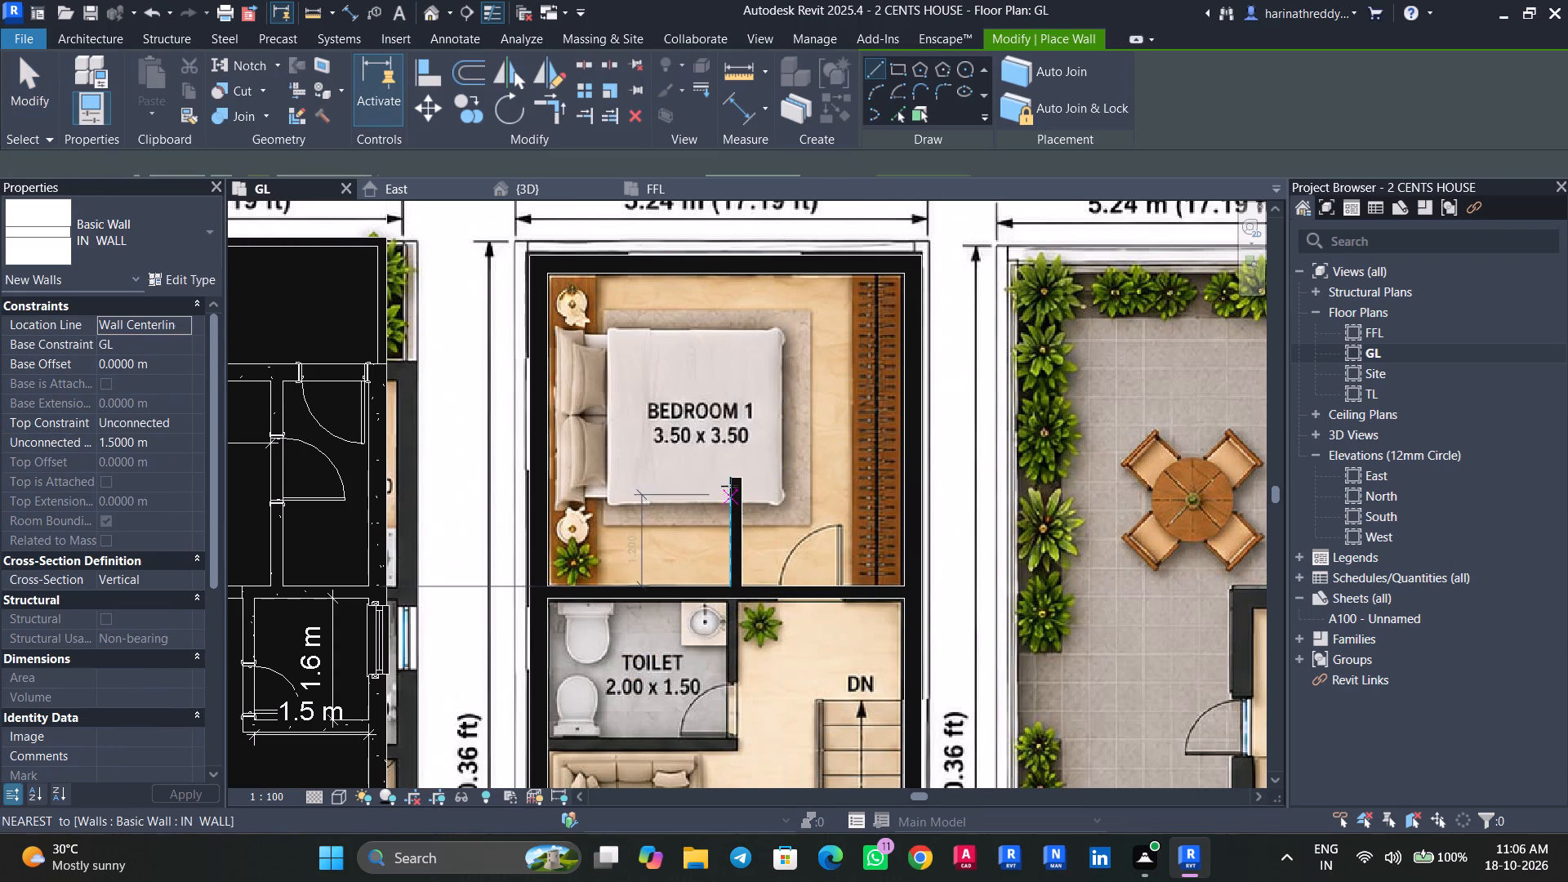
click(737, 478)
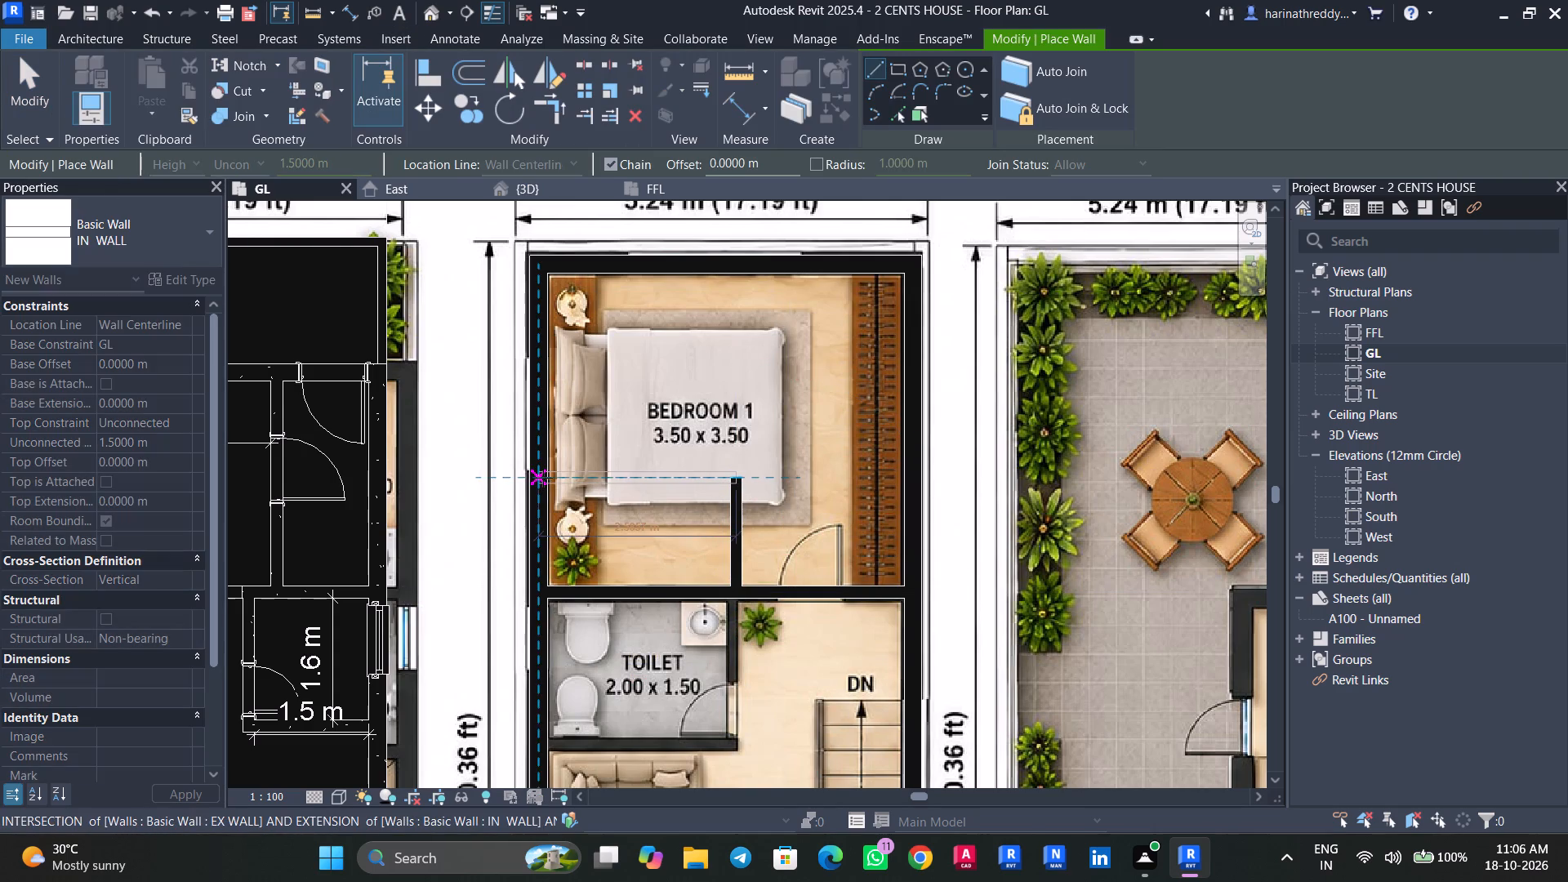
click(543, 478)
key(Escape)
key(Escape)
key(Escape)
Check the clear distance between the Bedroom 1 toilet's north partition and the north exterior wall without placing a dimension.
scroll(592, 548, down, 2)
middle_drag(615, 629, 645, 487)
middle_drag(627, 633, 634, 550)
middle_drag(644, 649, 659, 487)
middle_drag(682, 492, 684, 817)
scroll(684, 817, up, 1)
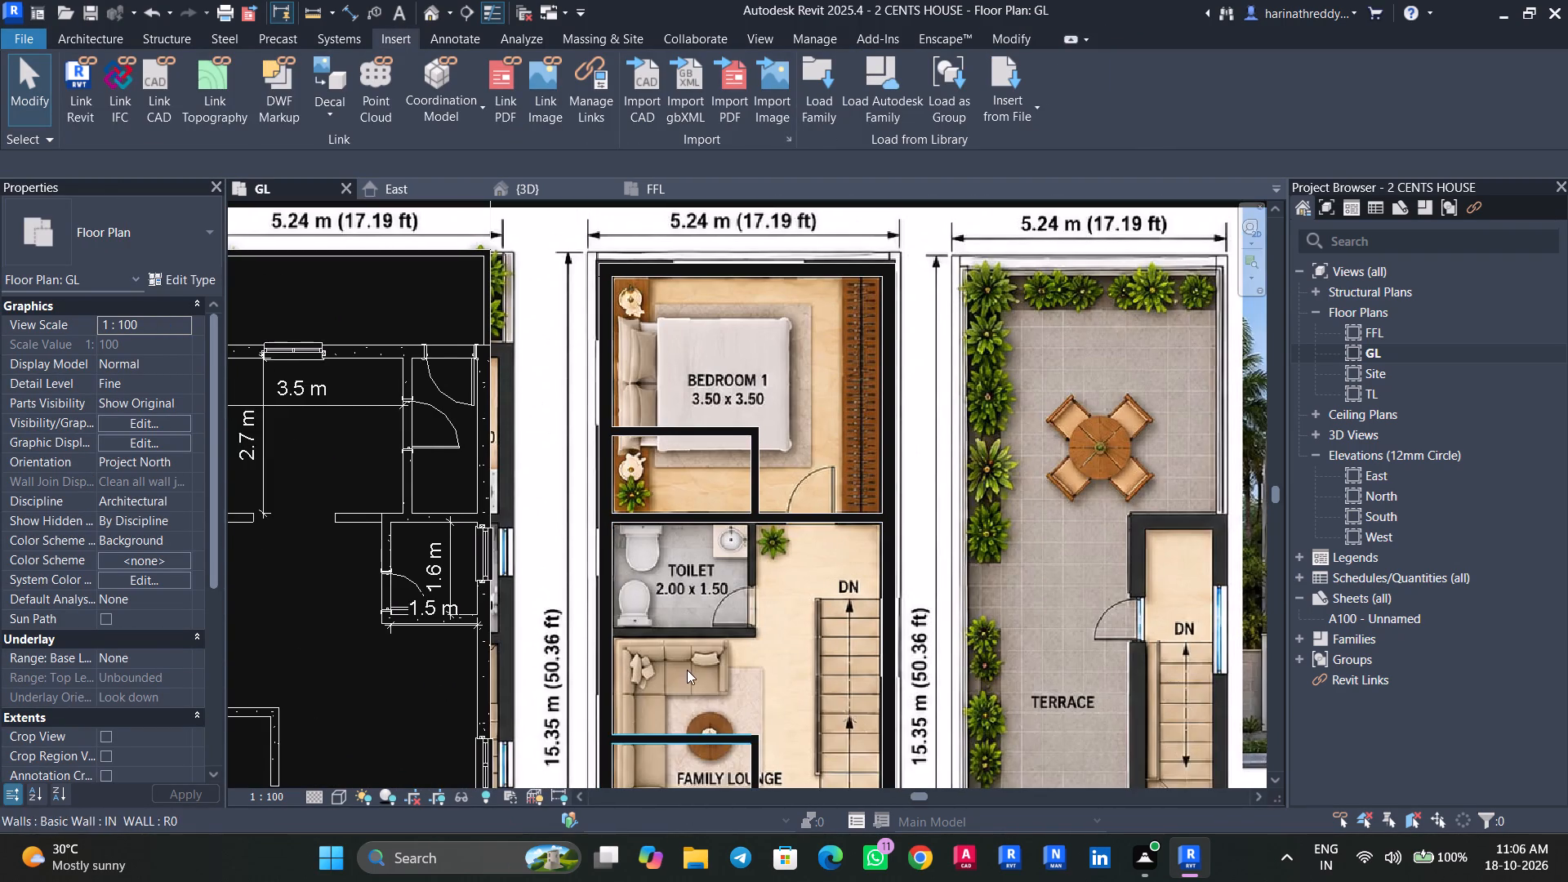
middle_drag(687, 673, 679, 738)
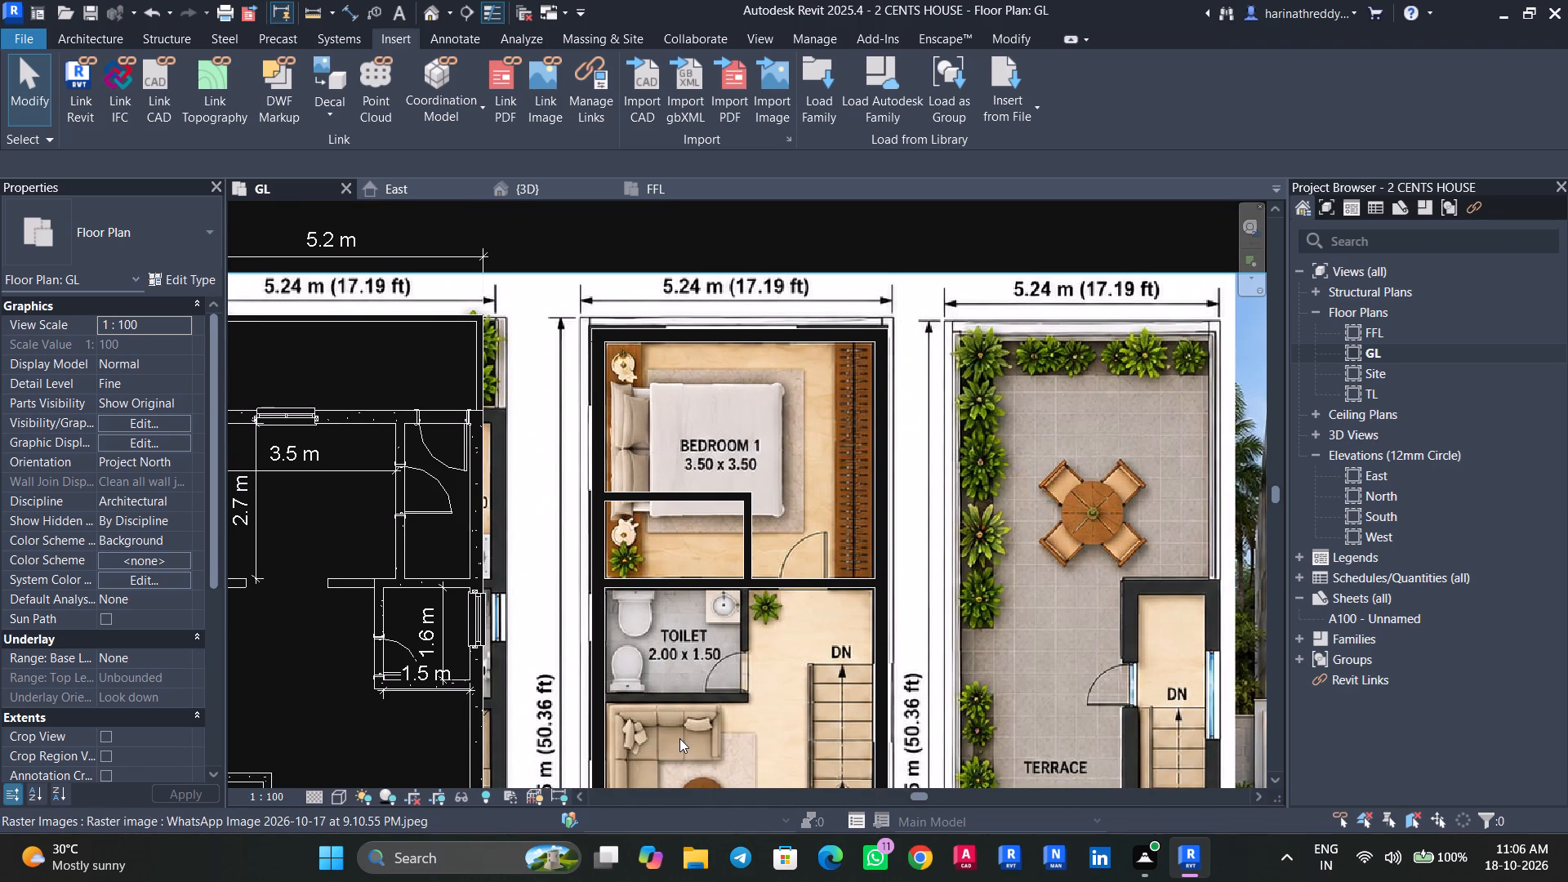
scroll(733, 378, up, 1)
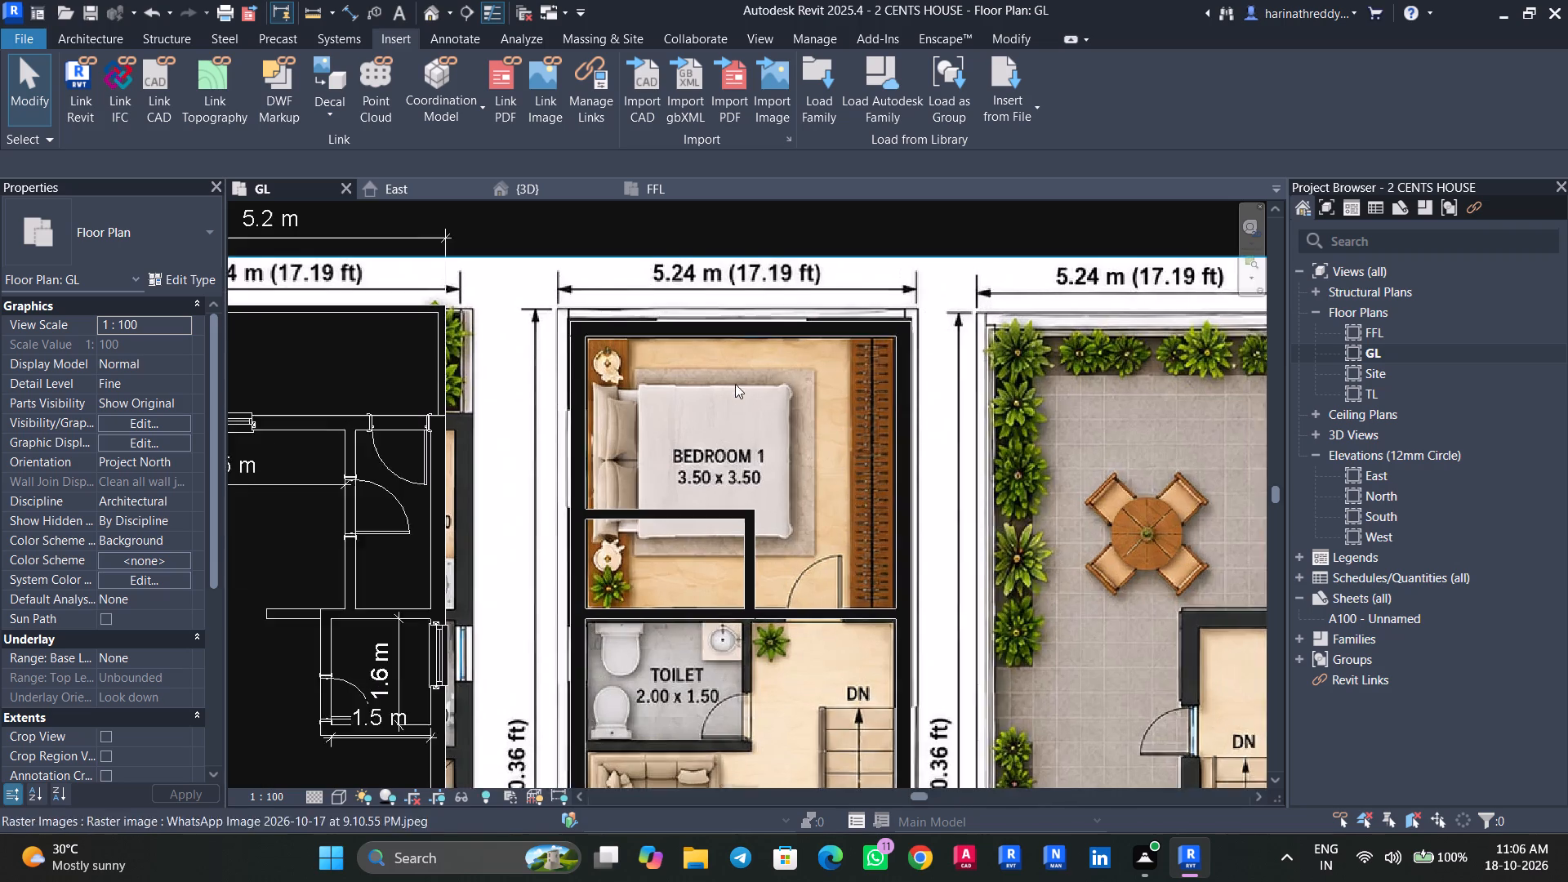
middle_drag(748, 438, 761, 600)
text(DI)
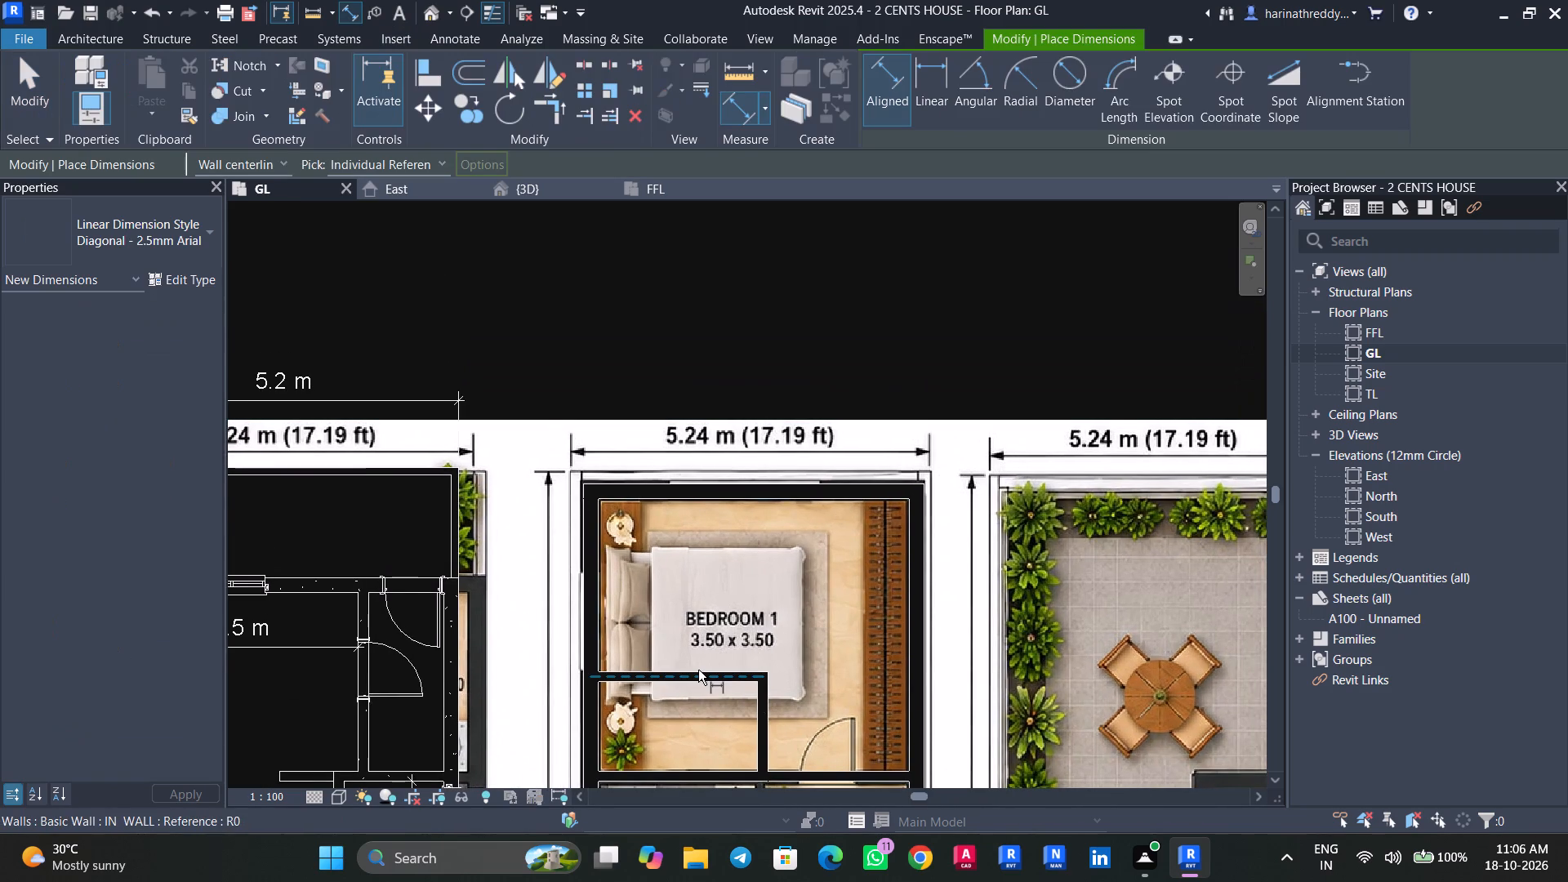
scroll(698, 670, up, 3)
key(Tab)
click(696, 674)
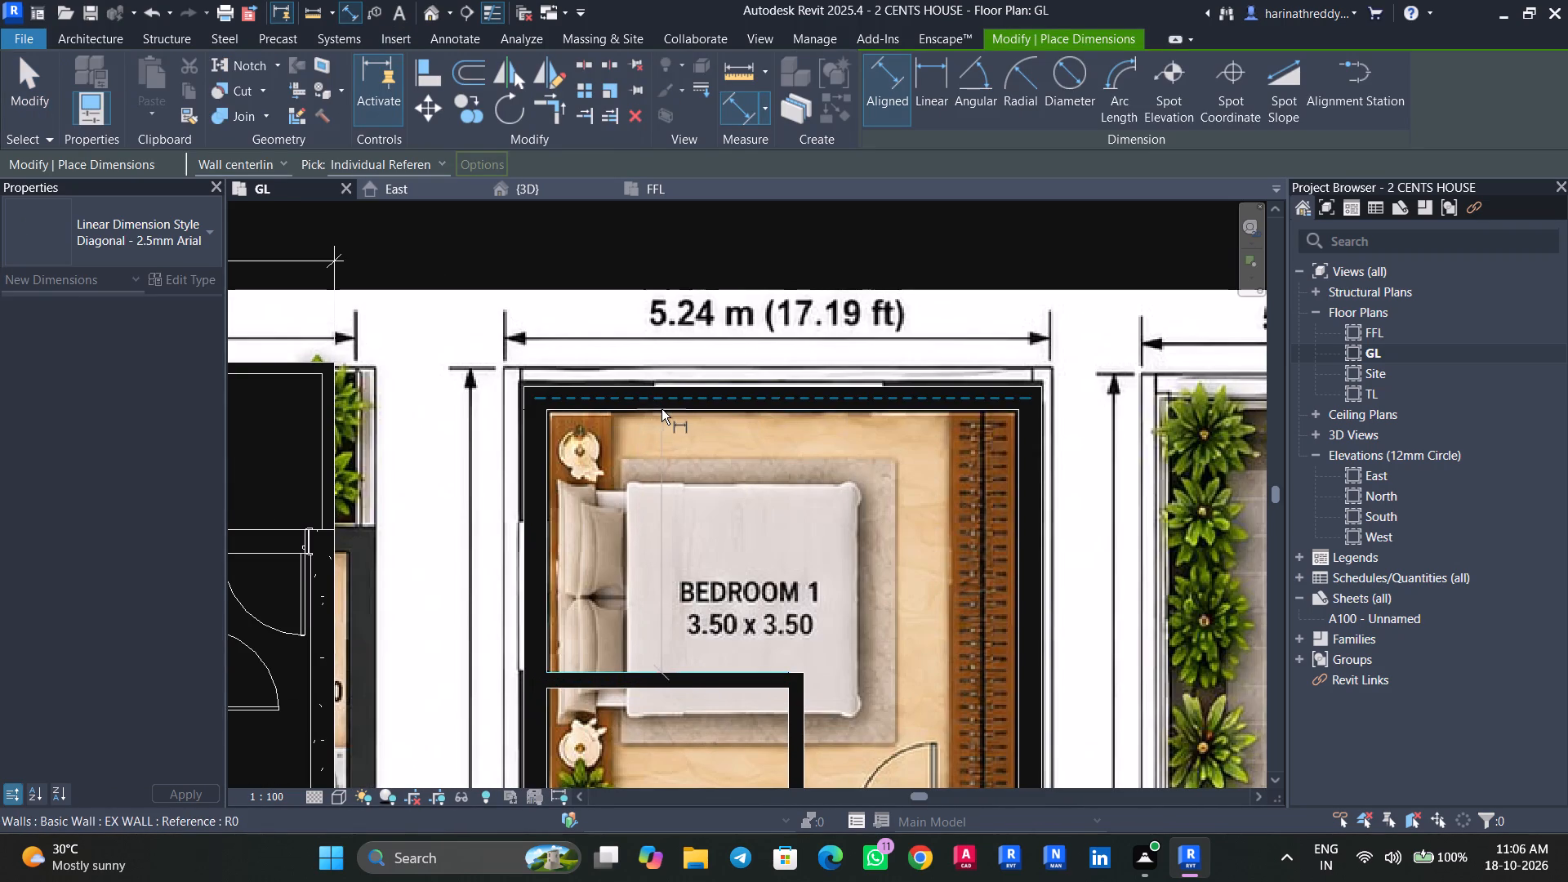
key(Tab)
click(661, 411)
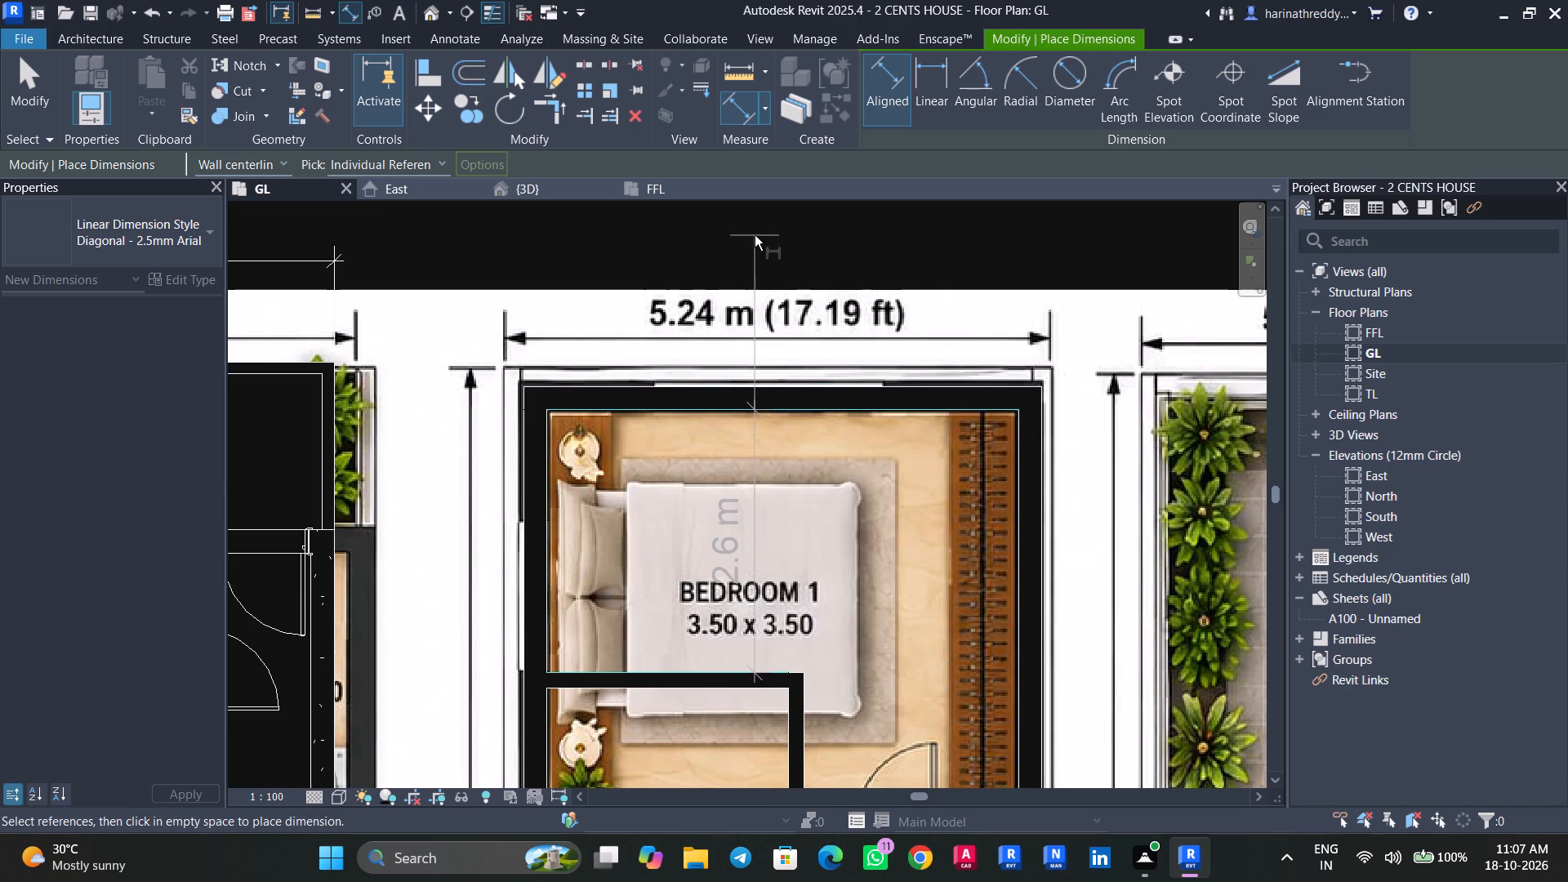
key(Escape)
key(Escape)
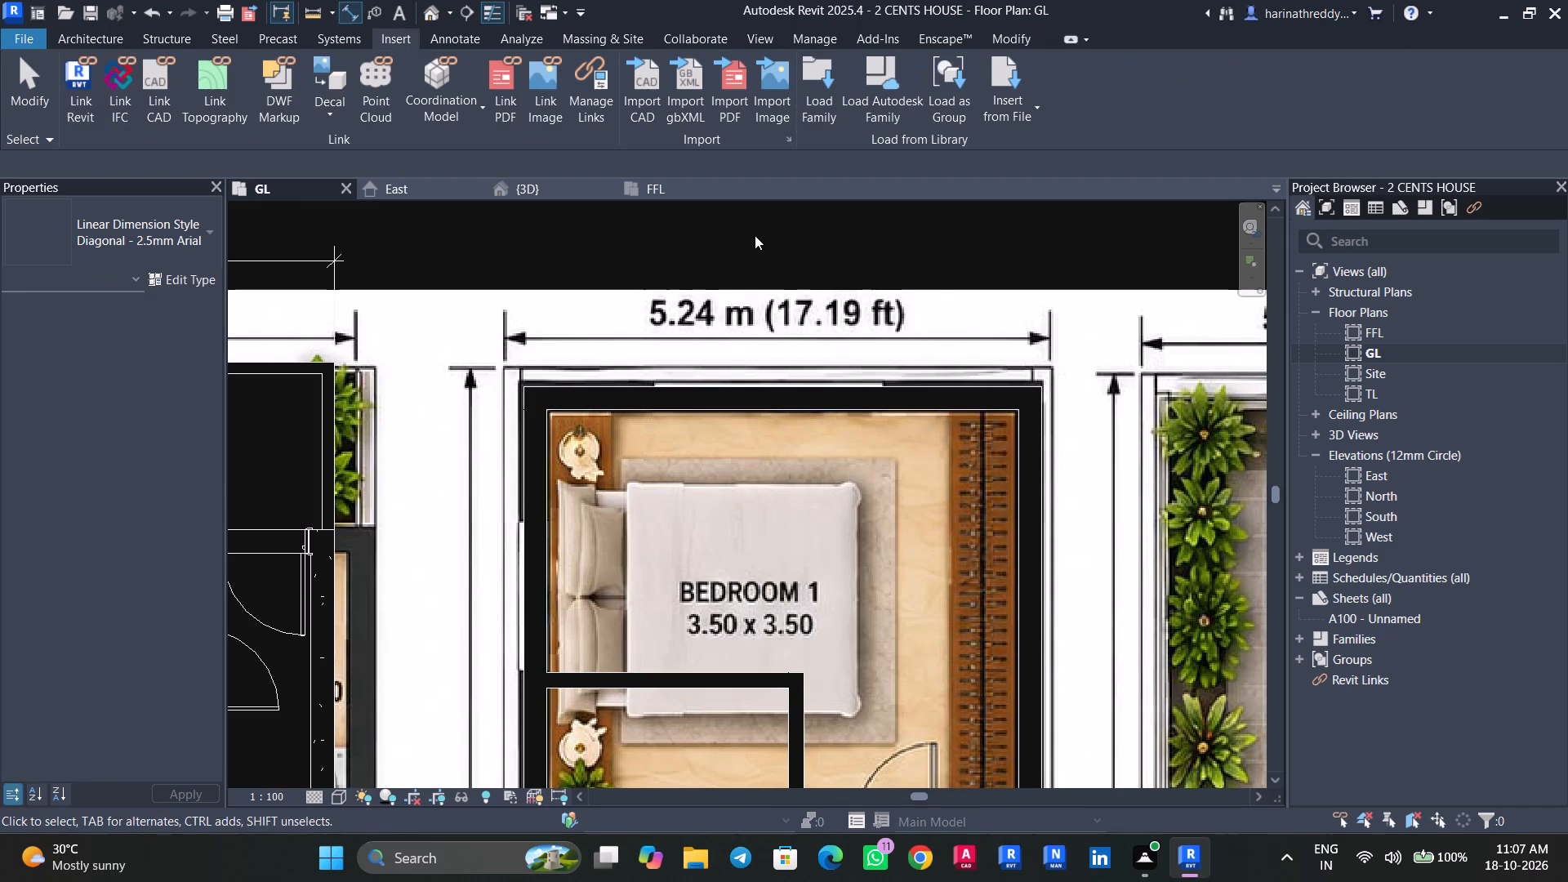
key(Escape)
Move both segments of Bedroom 1's south partition south, in line with each other, across the washbasin on the reference plan.
scroll(710, 648, down, 4)
middle_drag(732, 690, 744, 455)
scroll(766, 551, up, 3)
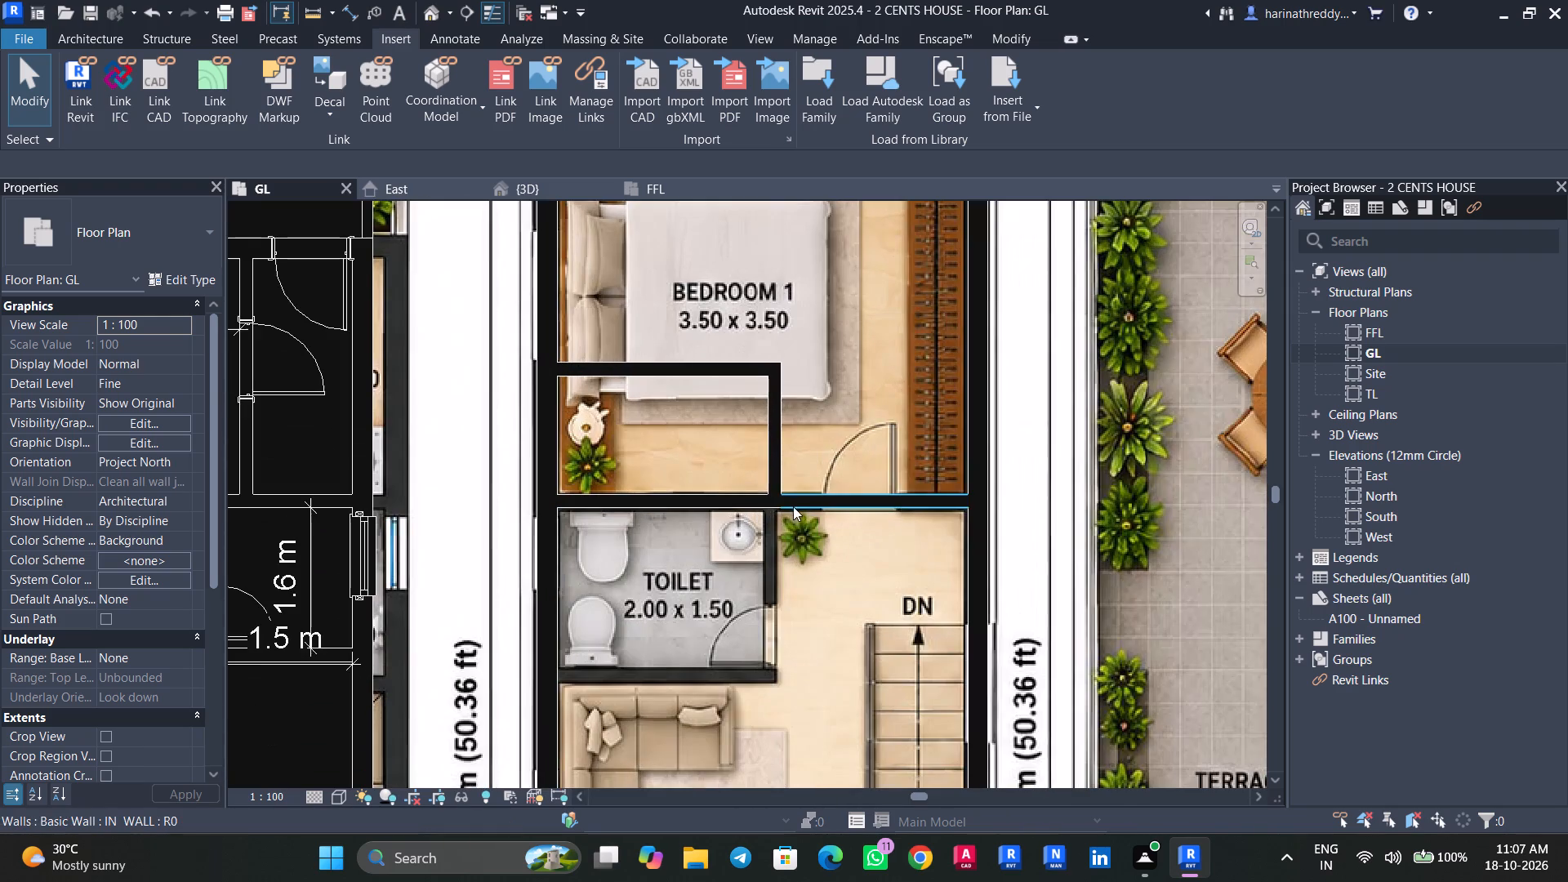
click(793, 506)
drag(797, 506, 802, 539)
key(Escape)
click(726, 506)
drag(723, 500, 719, 555)
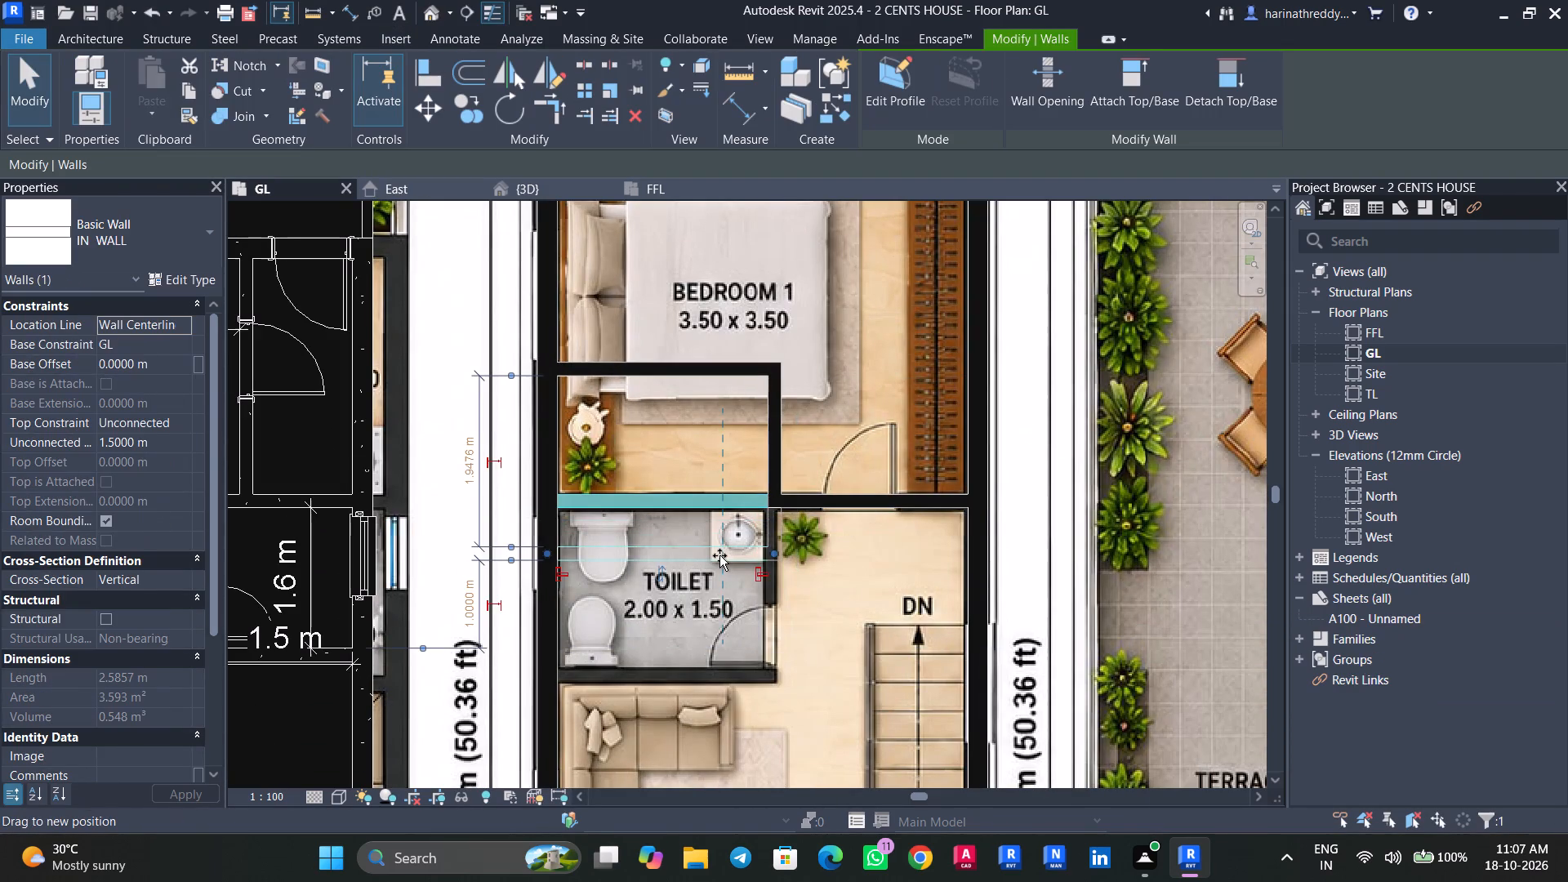
drag(719, 555, 720, 540)
key(Escape)
click(890, 490)
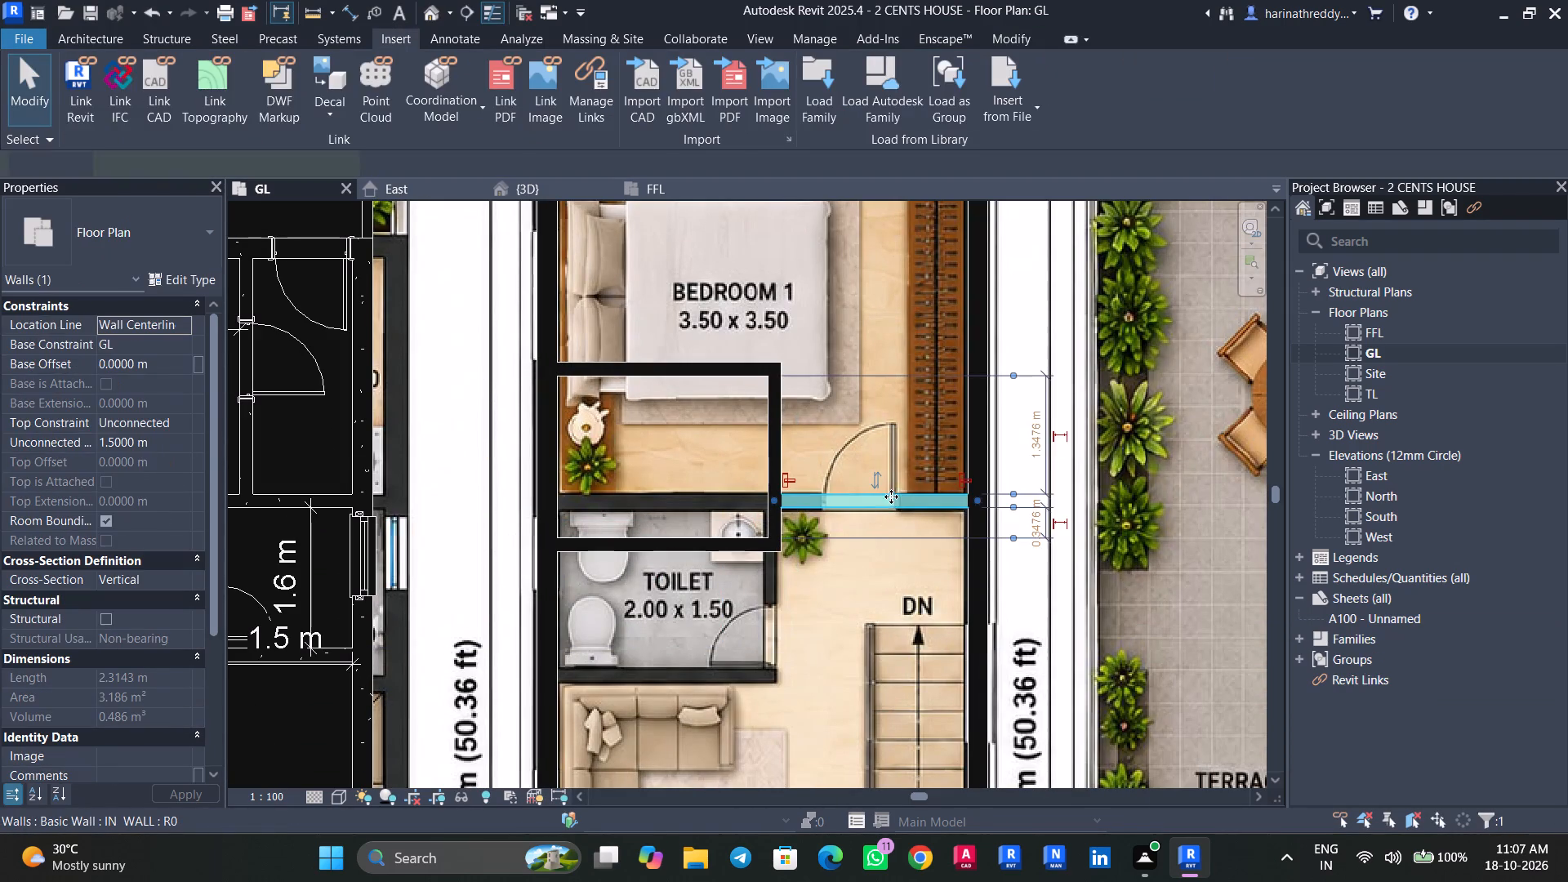
drag(891, 499, 895, 540)
key(Escape)
key(Escape)
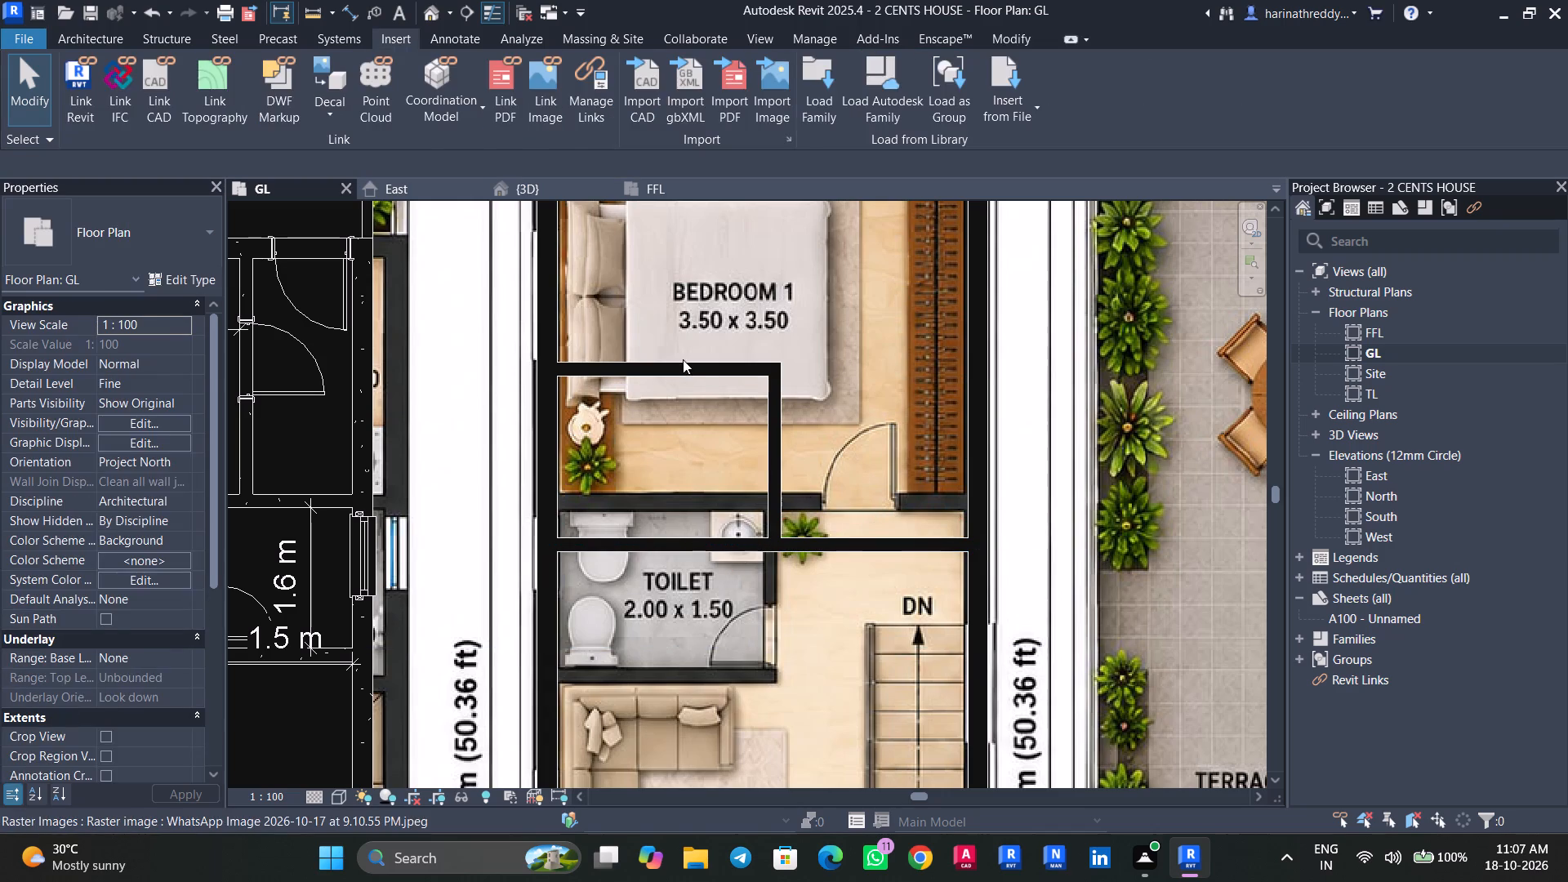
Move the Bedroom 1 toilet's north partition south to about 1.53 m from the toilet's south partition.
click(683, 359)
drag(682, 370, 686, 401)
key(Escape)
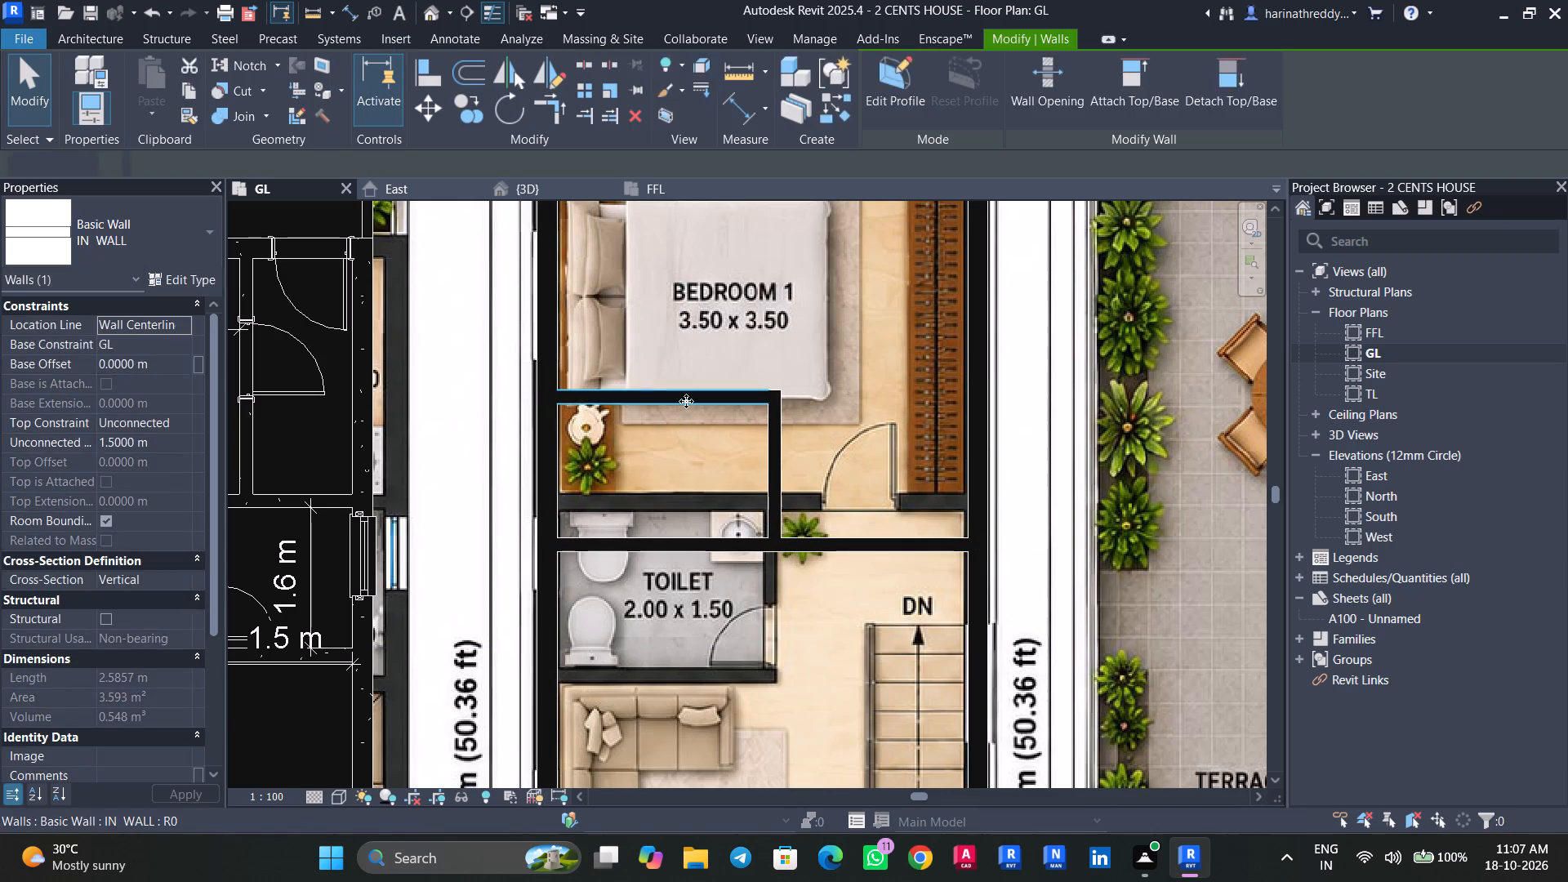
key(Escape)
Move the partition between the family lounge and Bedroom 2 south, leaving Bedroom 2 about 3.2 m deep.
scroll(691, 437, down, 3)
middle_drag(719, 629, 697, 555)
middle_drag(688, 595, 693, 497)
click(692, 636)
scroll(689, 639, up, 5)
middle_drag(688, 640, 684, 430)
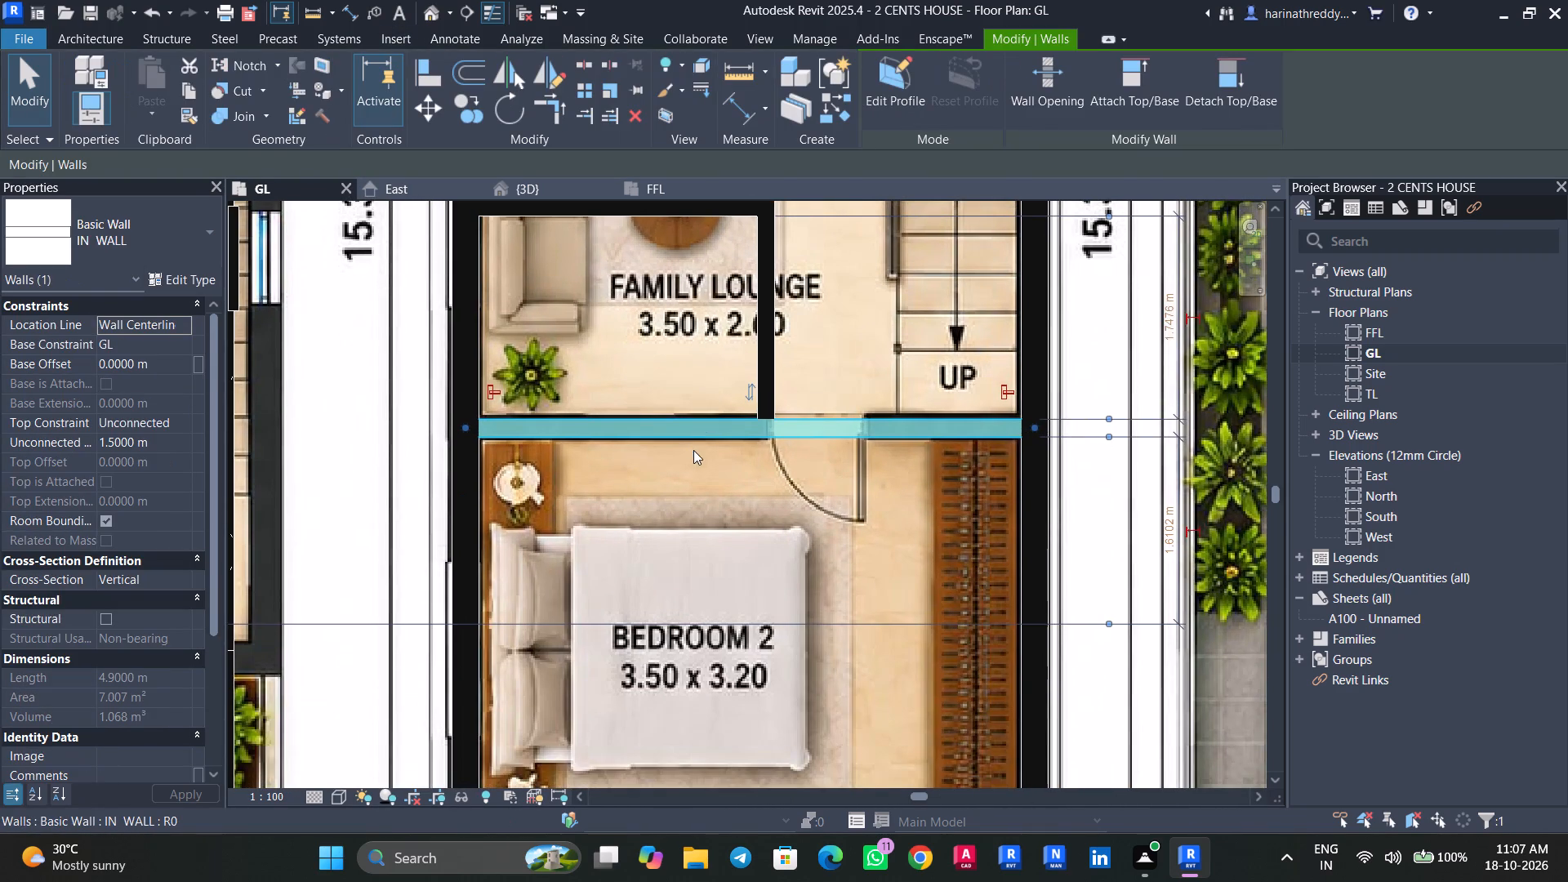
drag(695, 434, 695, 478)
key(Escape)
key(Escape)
Move the north partition of the lounge enclosure south to just below the coffee table on the reference plan.
middle_drag(682, 379, 711, 537)
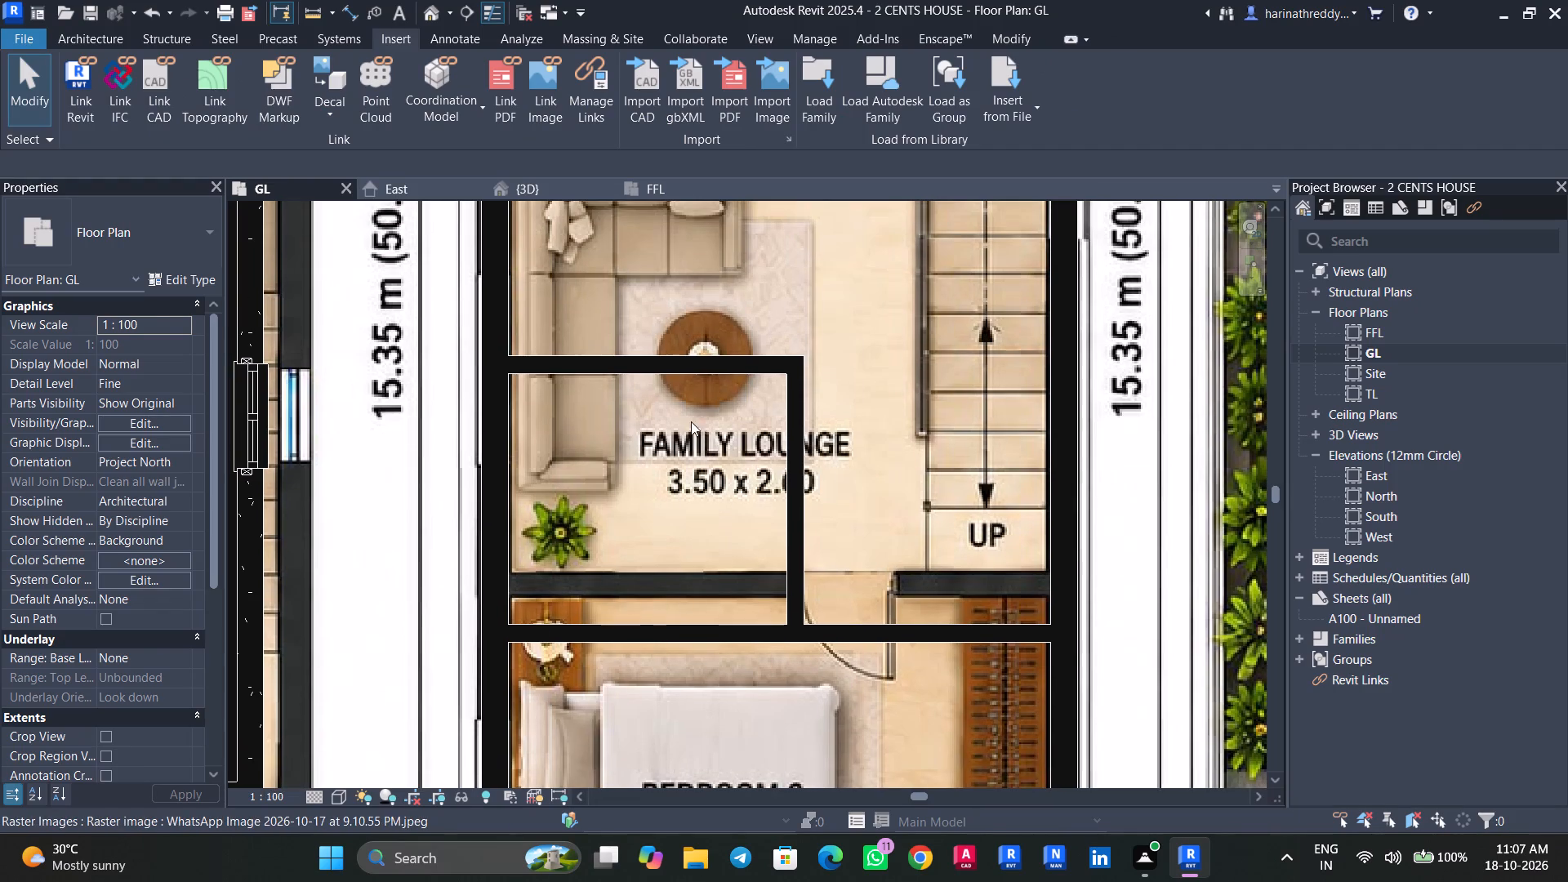
click(697, 372)
drag(687, 367, 693, 425)
key(Escape)
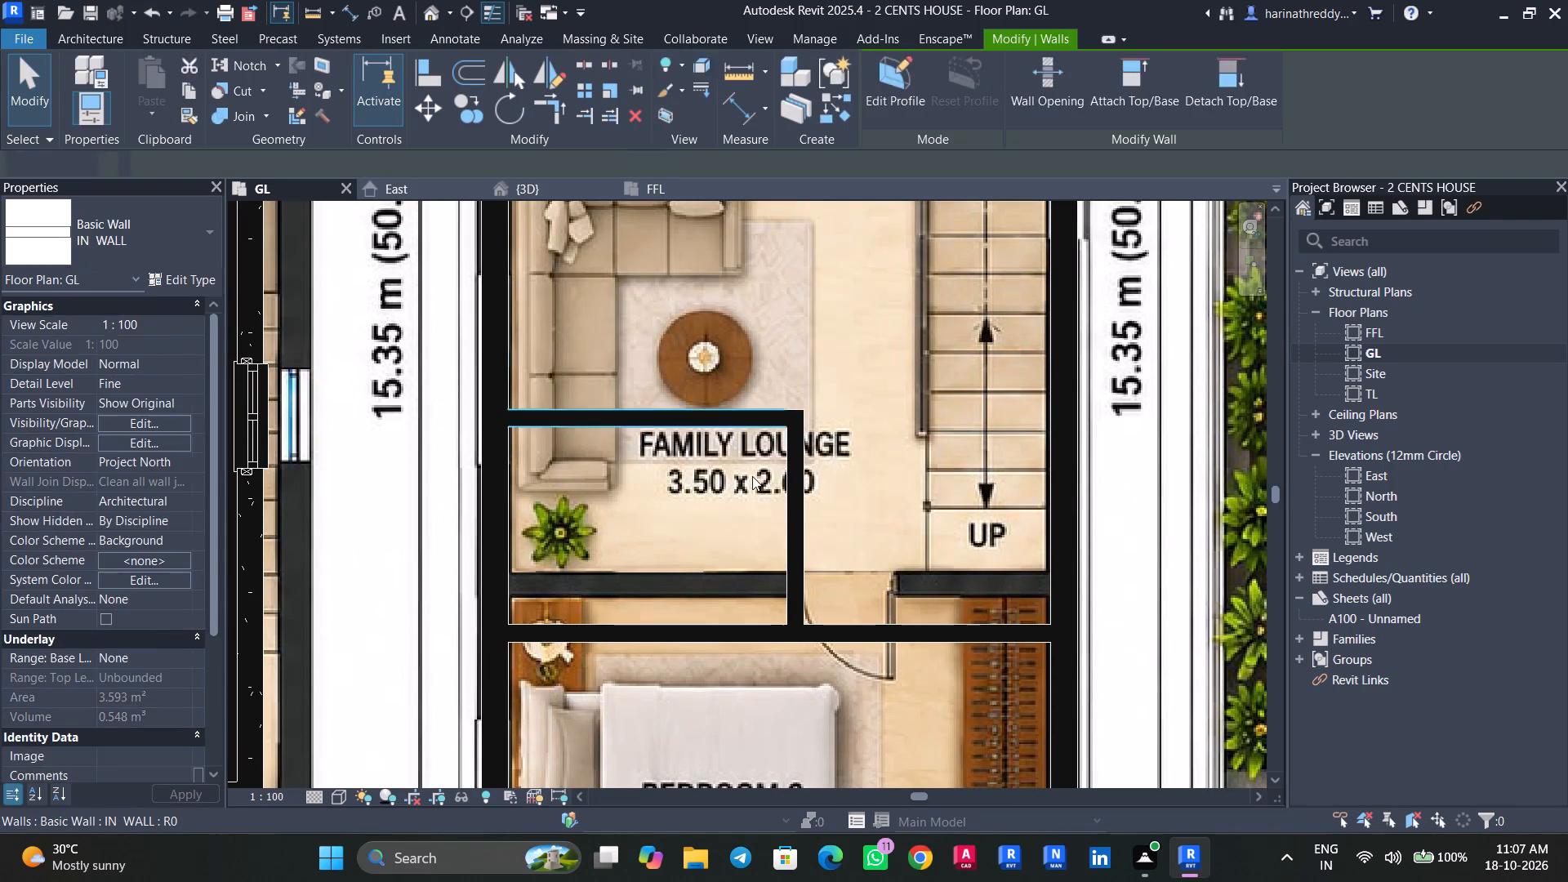
key(Escape)
click(785, 508)
scroll(786, 510, down, 4)
key(Escape)
key(Escape)
Dimension Bedroom 1's clear depth from the toilet's north partition to the north exterior wall, placed west of the house.
middle_drag(803, 419, 791, 587)
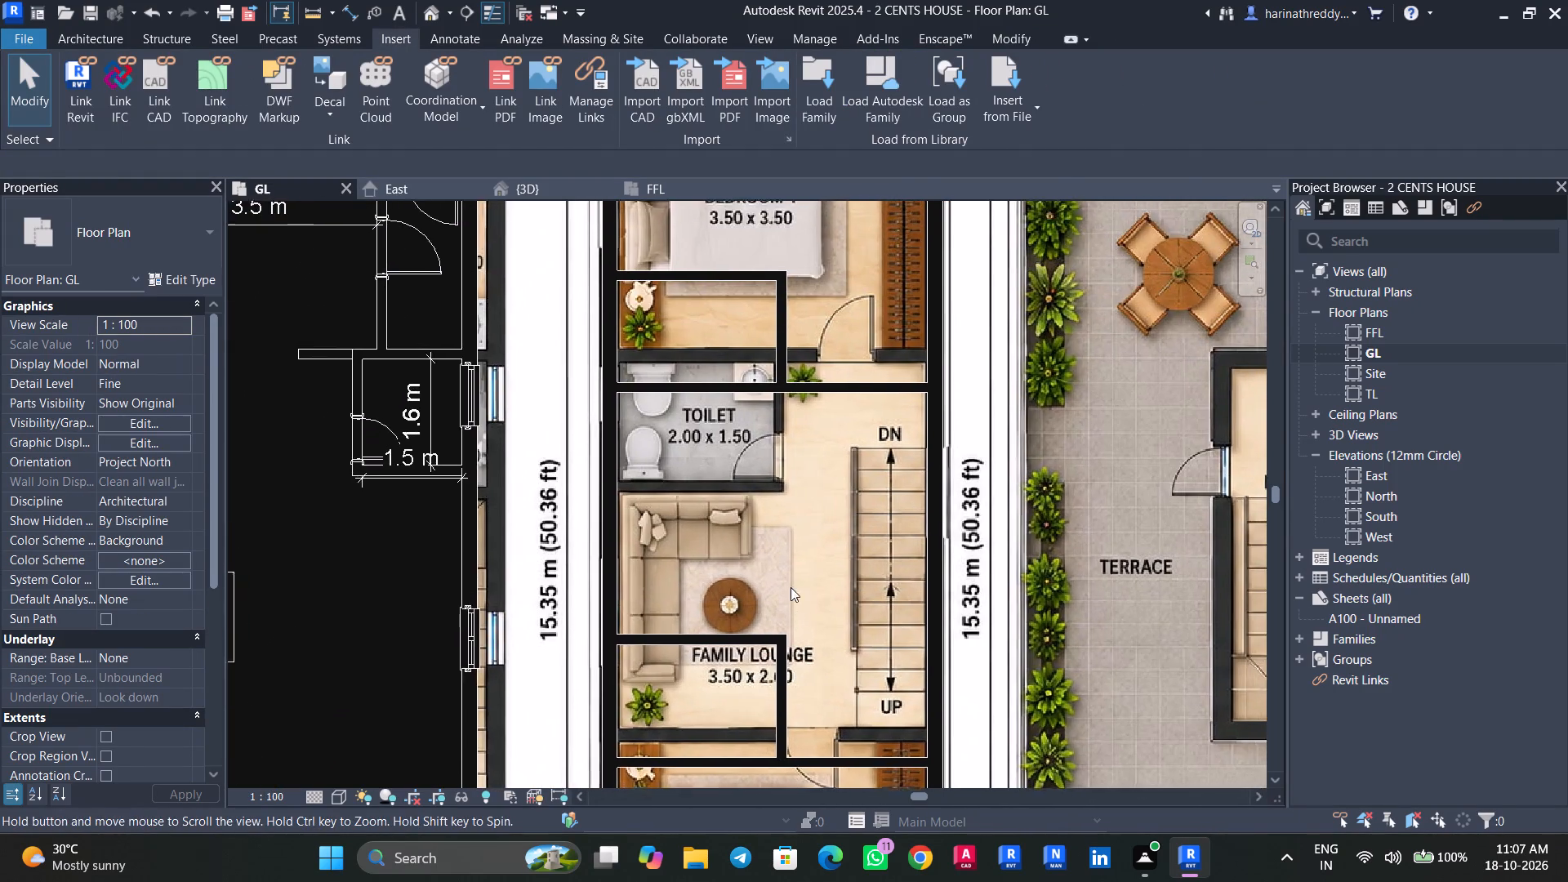
middle_drag(791, 587, 792, 603)
middle_drag(781, 477, 785, 755)
text(DI)
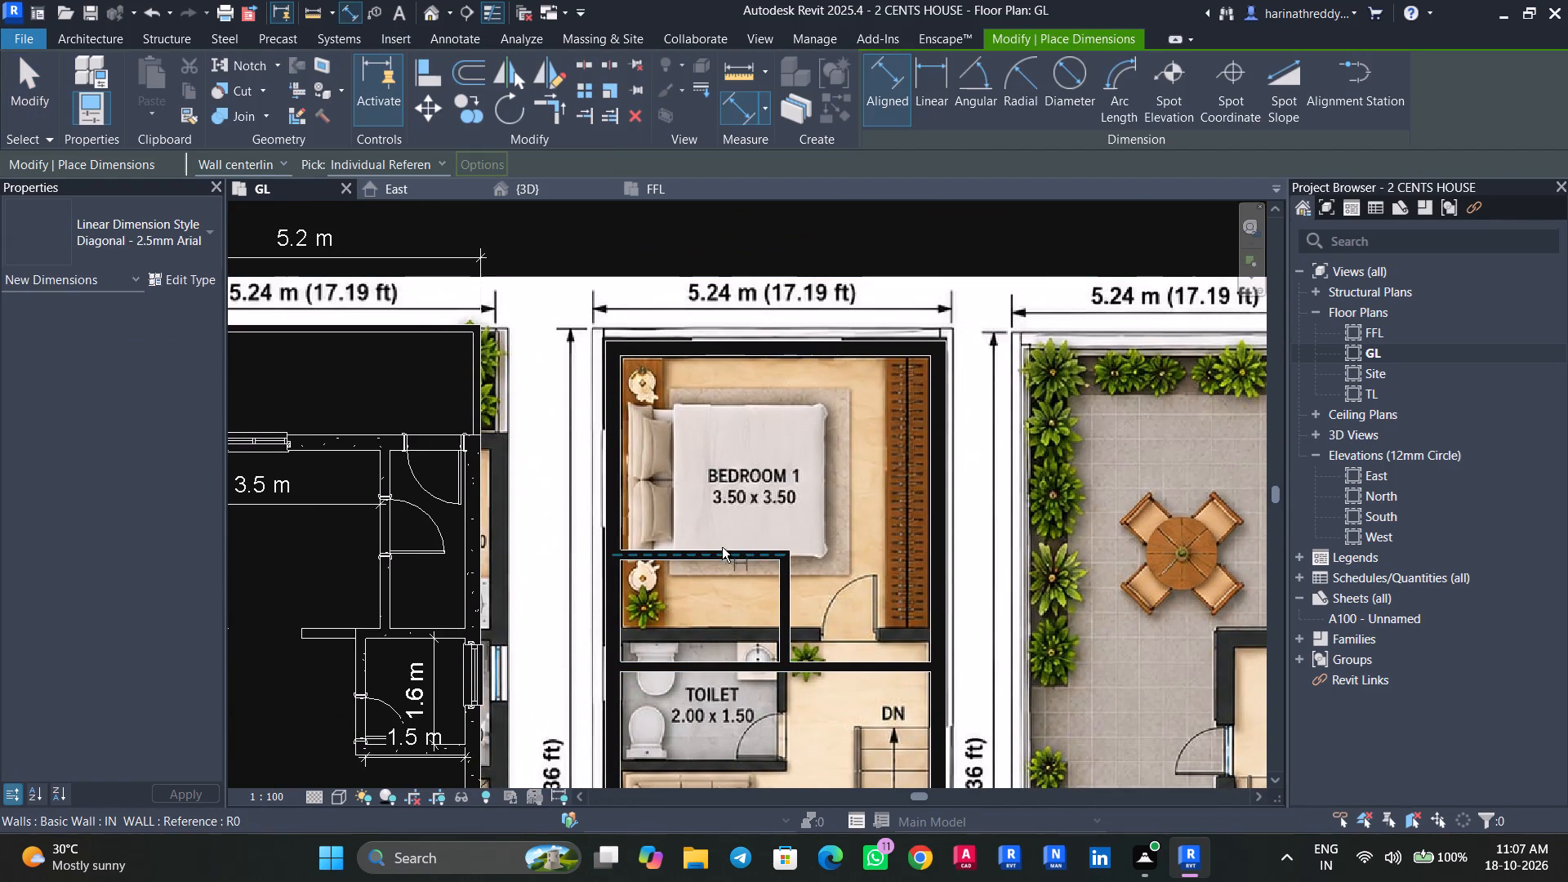
scroll(715, 542, up, 2)
key(Tab)
click(712, 548)
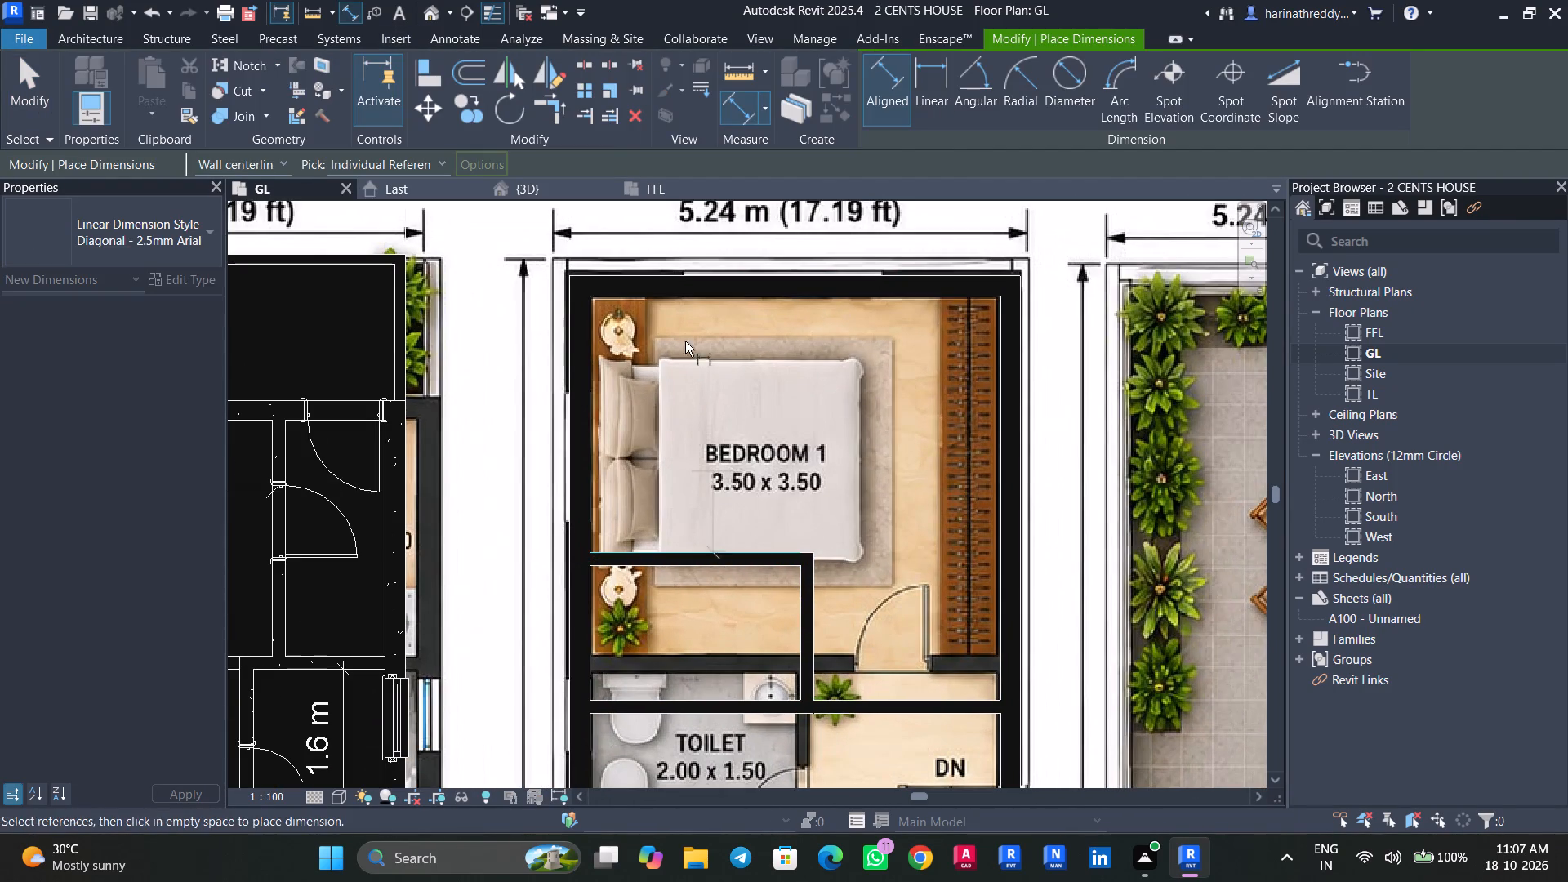
key(Tab)
click(699, 302)
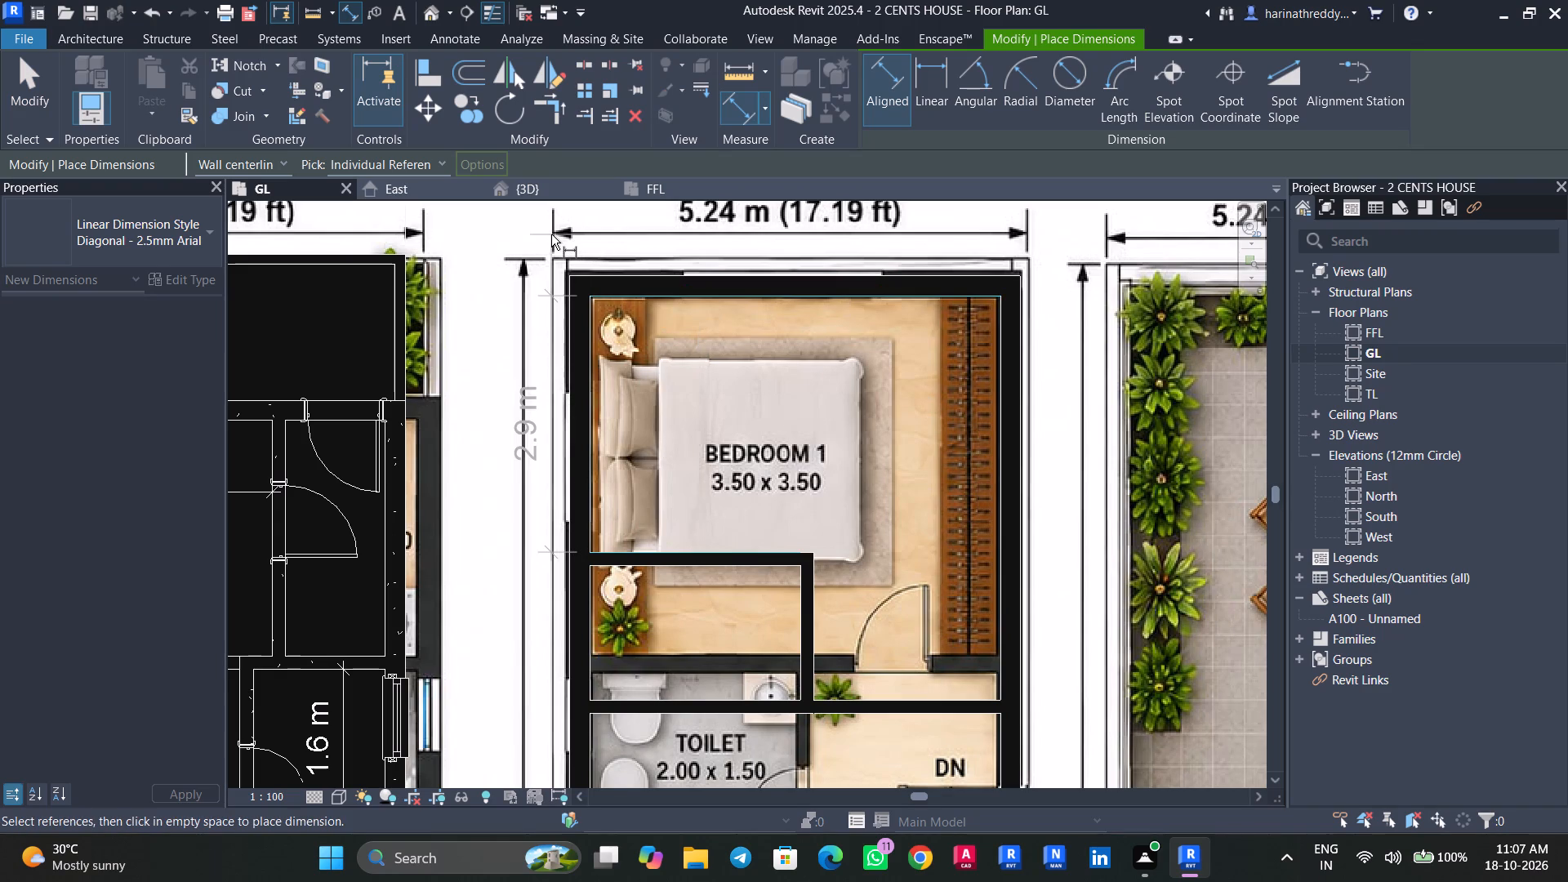
click(521, 211)
key(Escape)
key(Escape)
Set the clear depth between the Bedroom 1 toilet's north partition and the north exterior wall to 3 m.
click(645, 551)
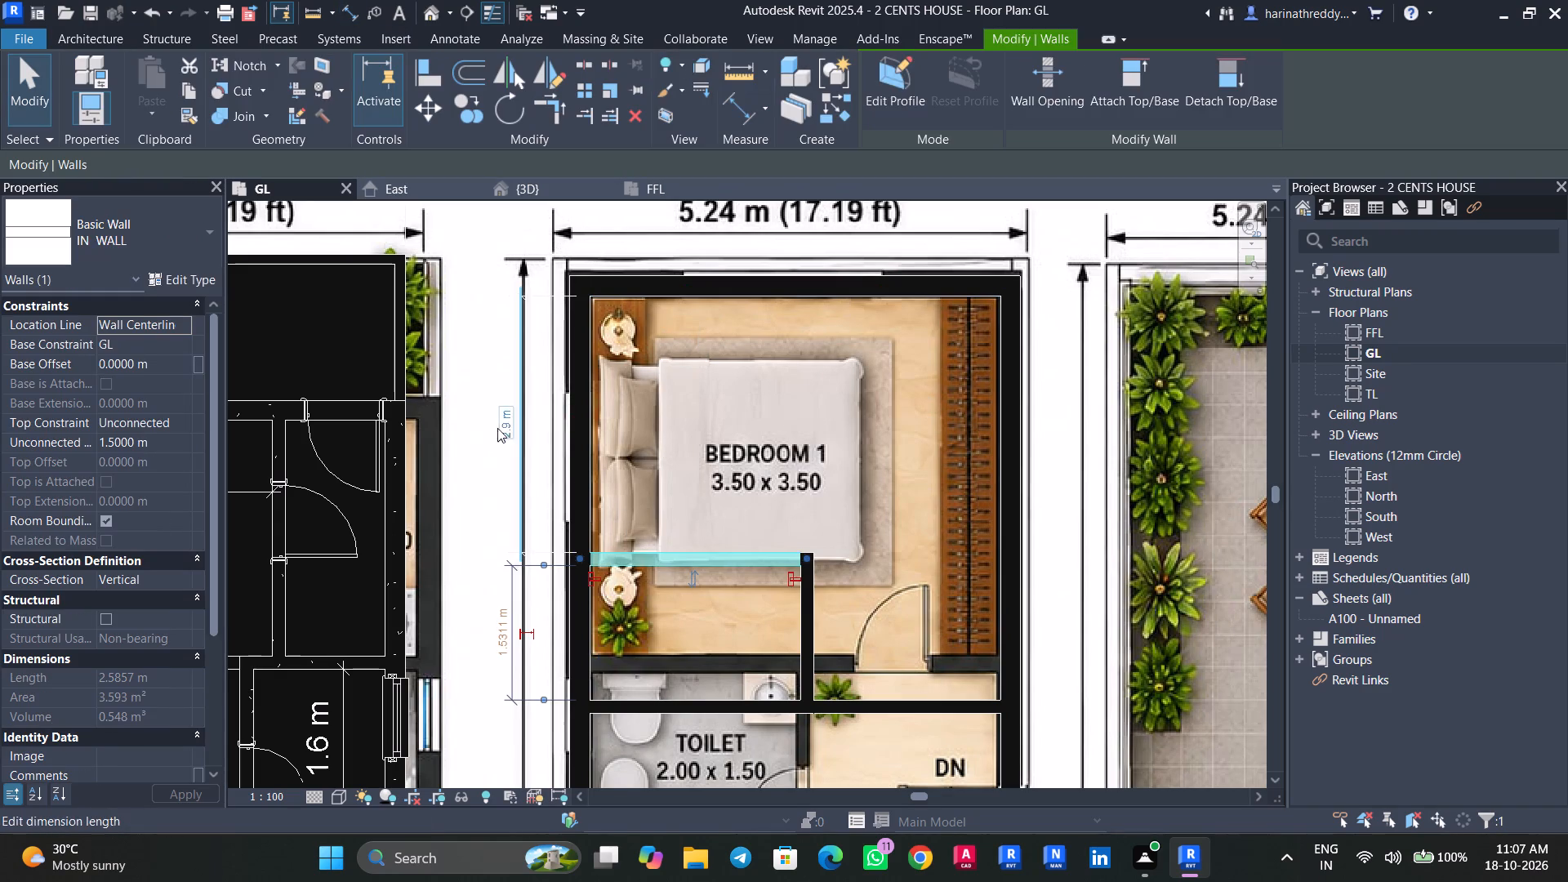
click(501, 425)
key(3)
key(Return)
key(Escape)
key(Escape)
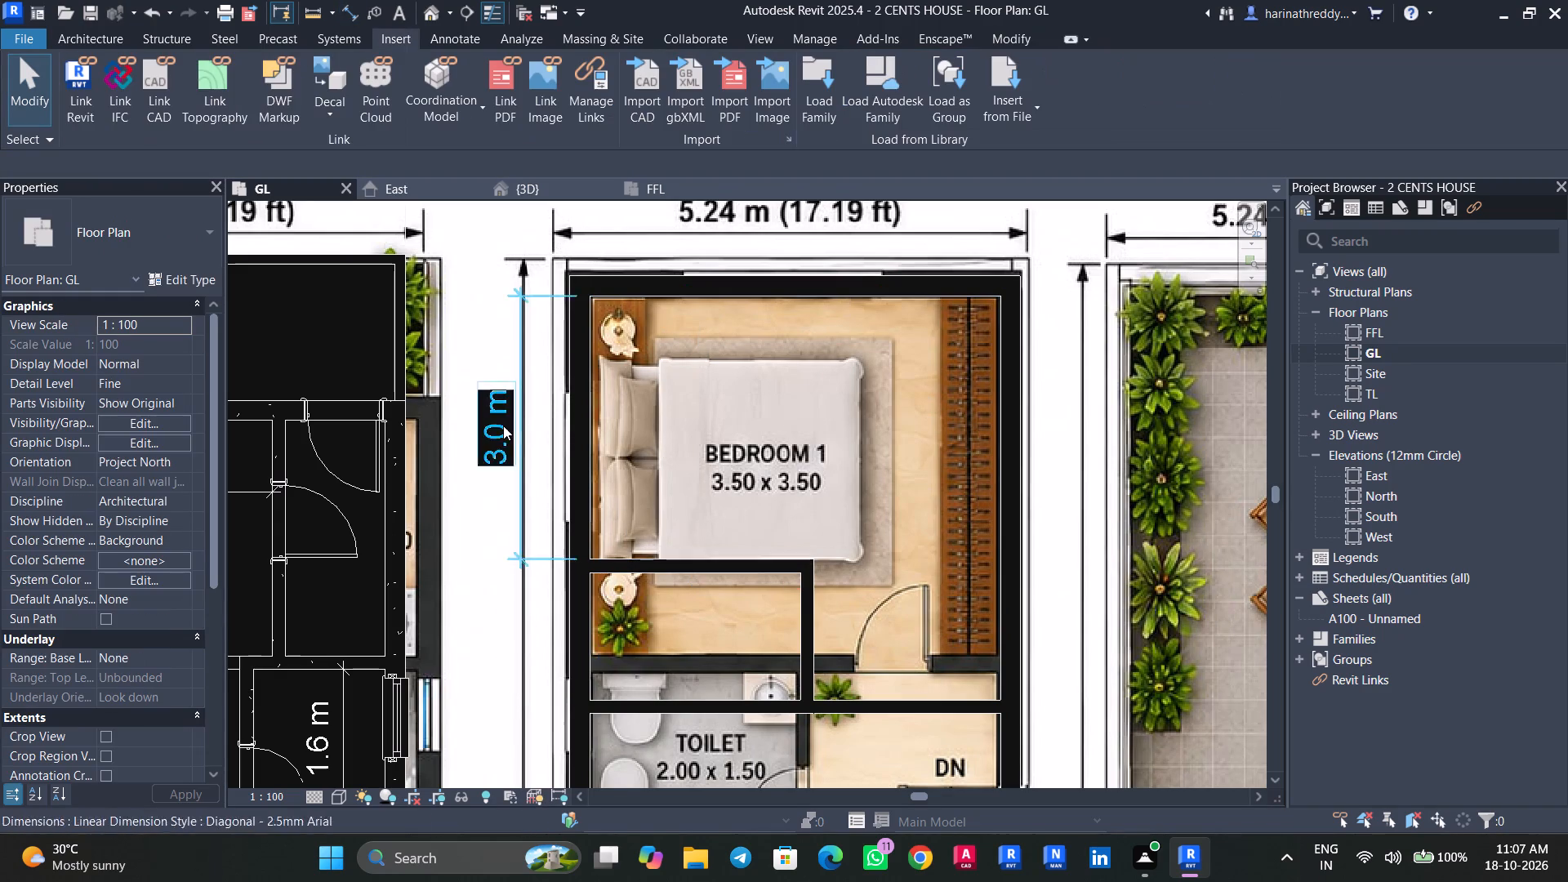
Dimension the Bedroom 1 toilet's clear depth between its south and north partitions, in line with the 3.0 m dimension.
text(DI)
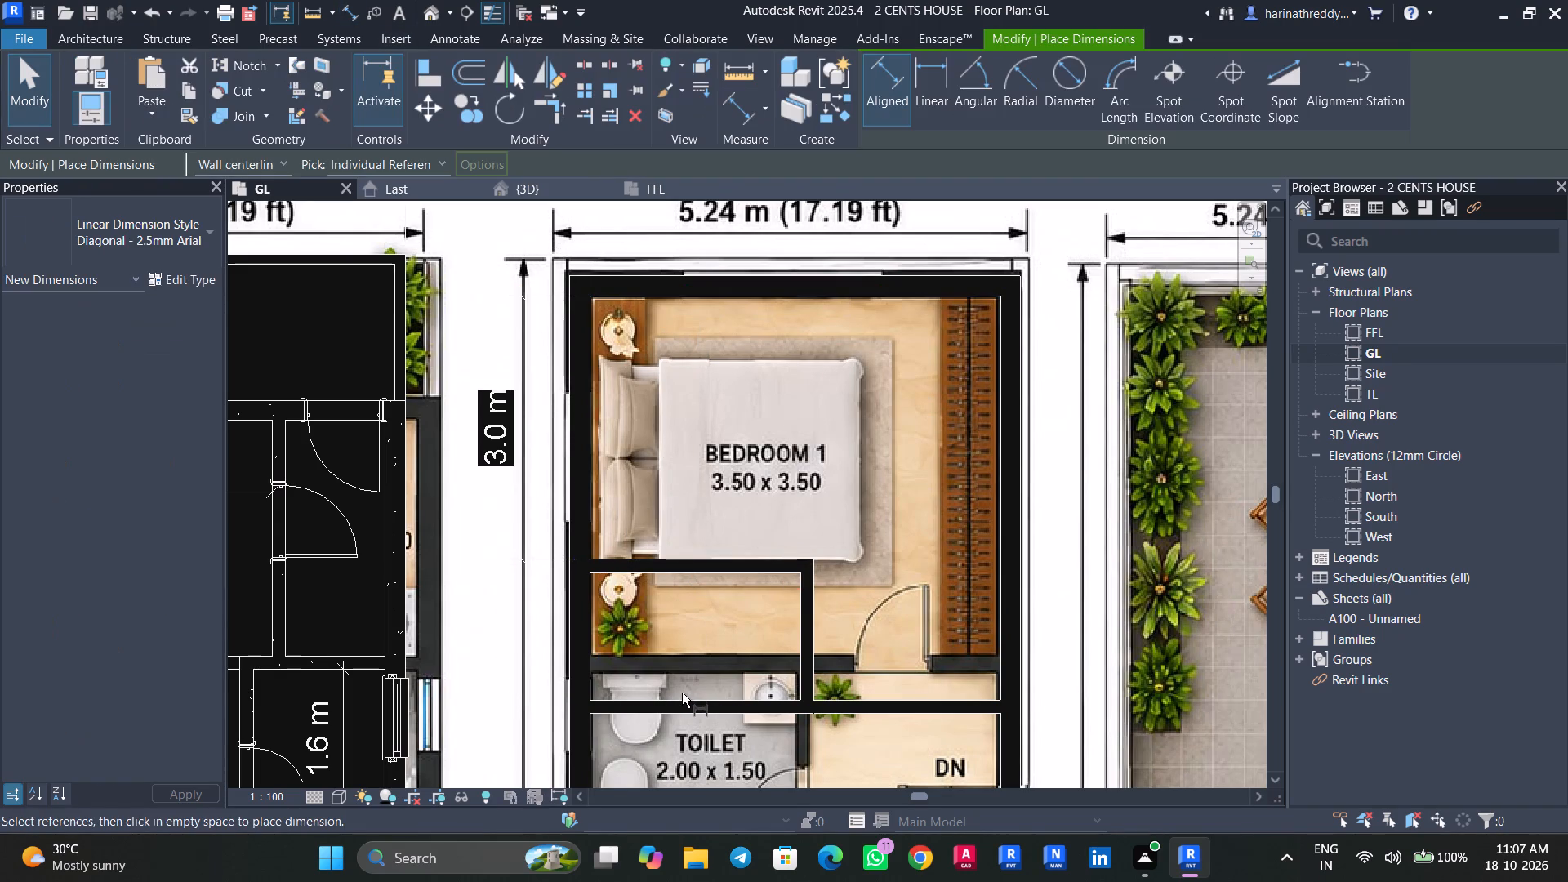
key(Tab)
click(679, 693)
key(Tab)
click(663, 574)
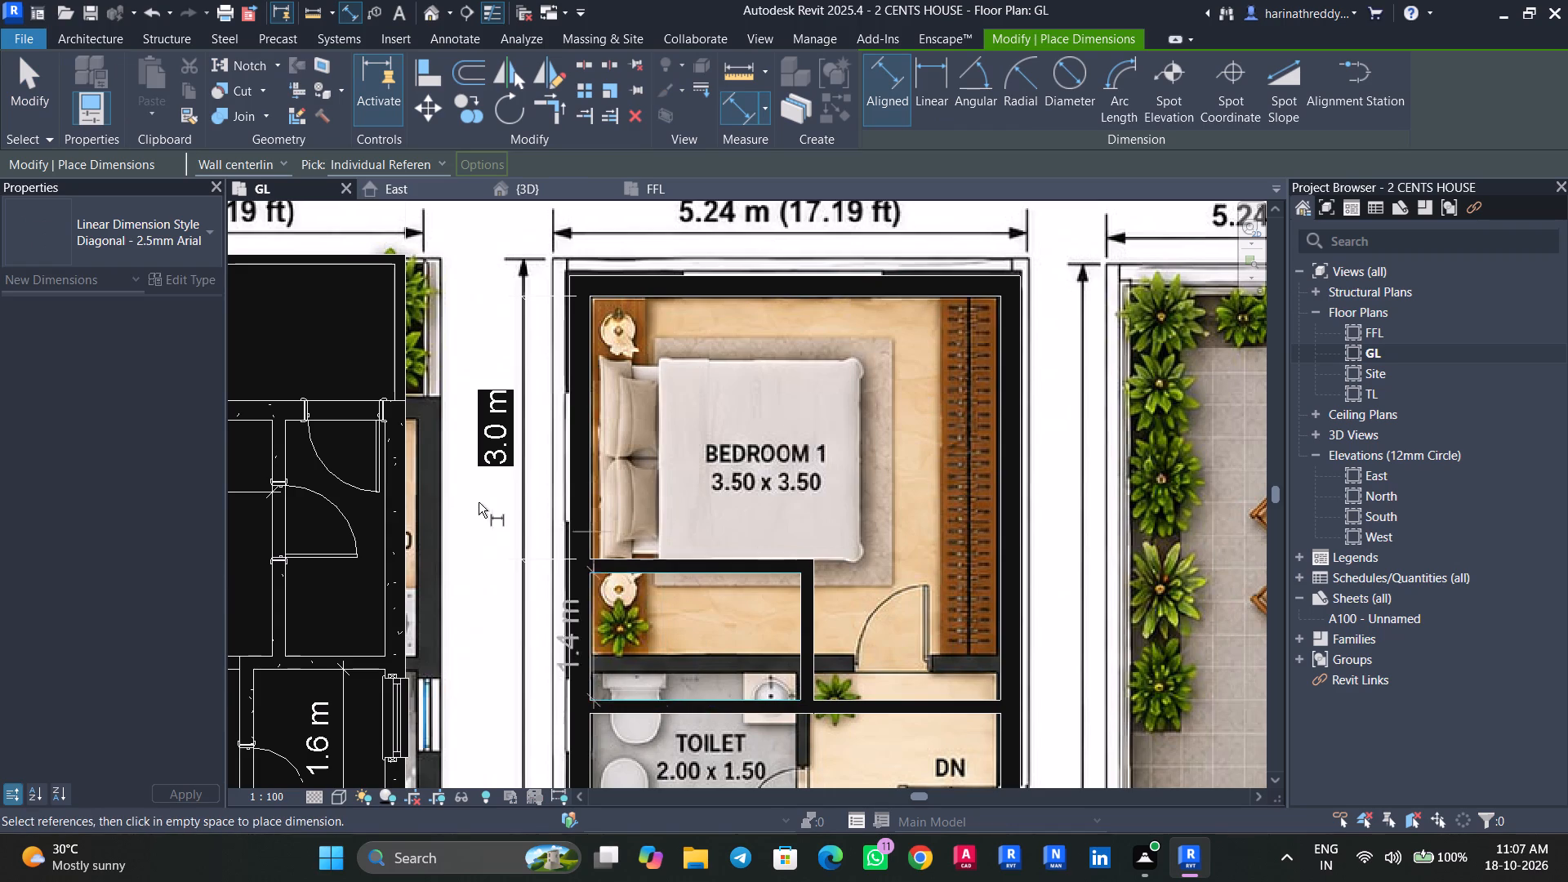
click(514, 459)
key(Escape)
key(Escape)
key(Escape)
Review the reworked first-floor partitions from Bedroom 1 through the family lounge to Bedroom 2 and the balcony.
scroll(626, 636, down, 1)
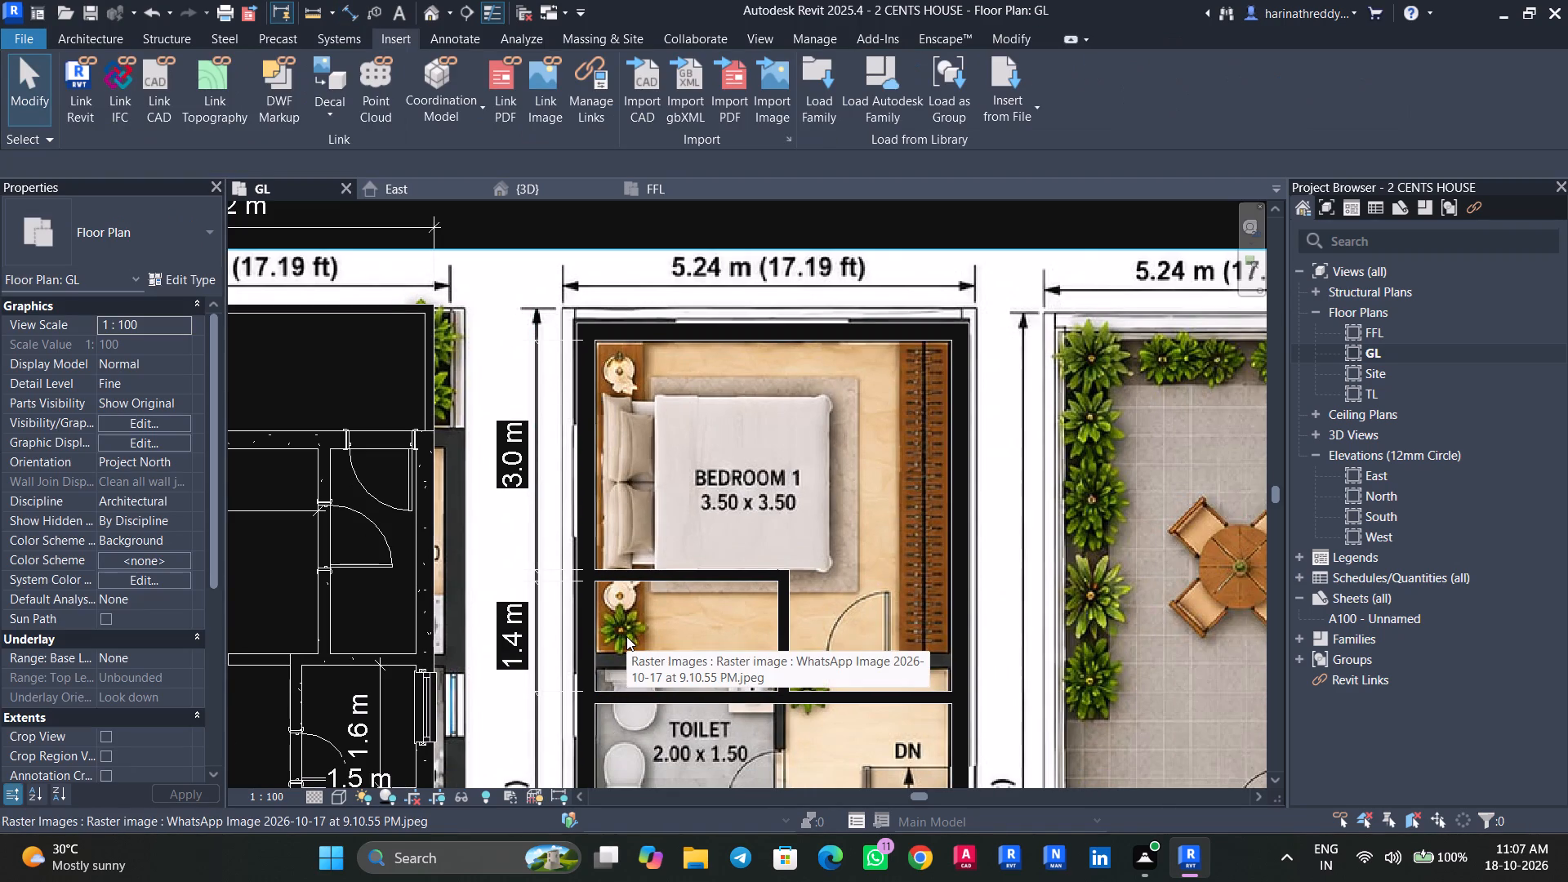
scroll(630, 644, down, 2)
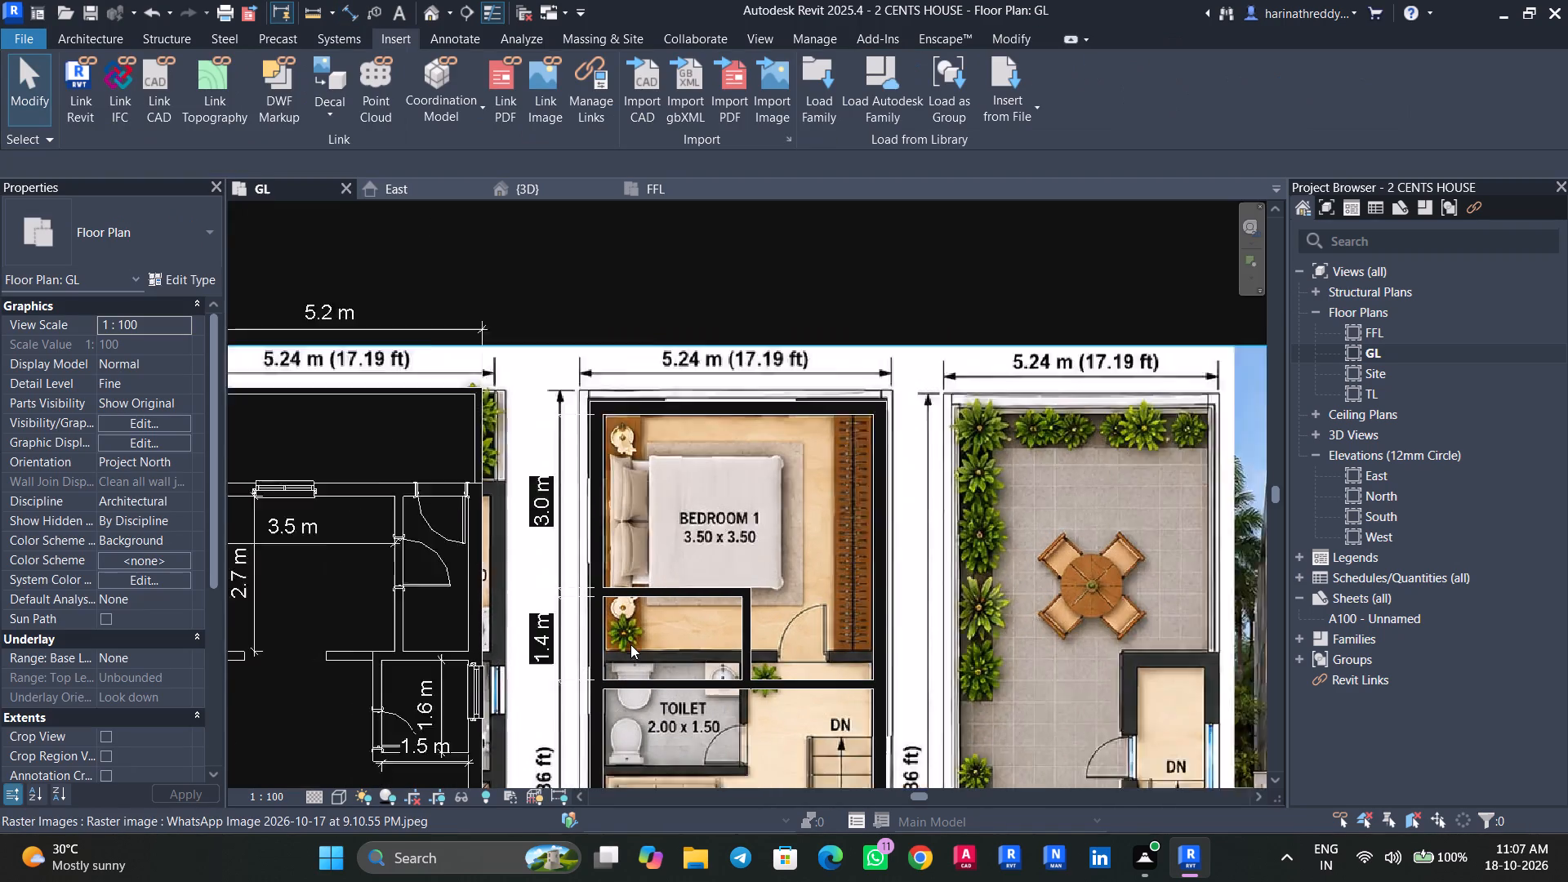
scroll(630, 644, down, 1)
middle_drag(636, 645, 622, 301)
middle_drag(672, 568, 670, 486)
middle_drag(669, 572, 686, 650)
scroll(686, 650, up, 2)
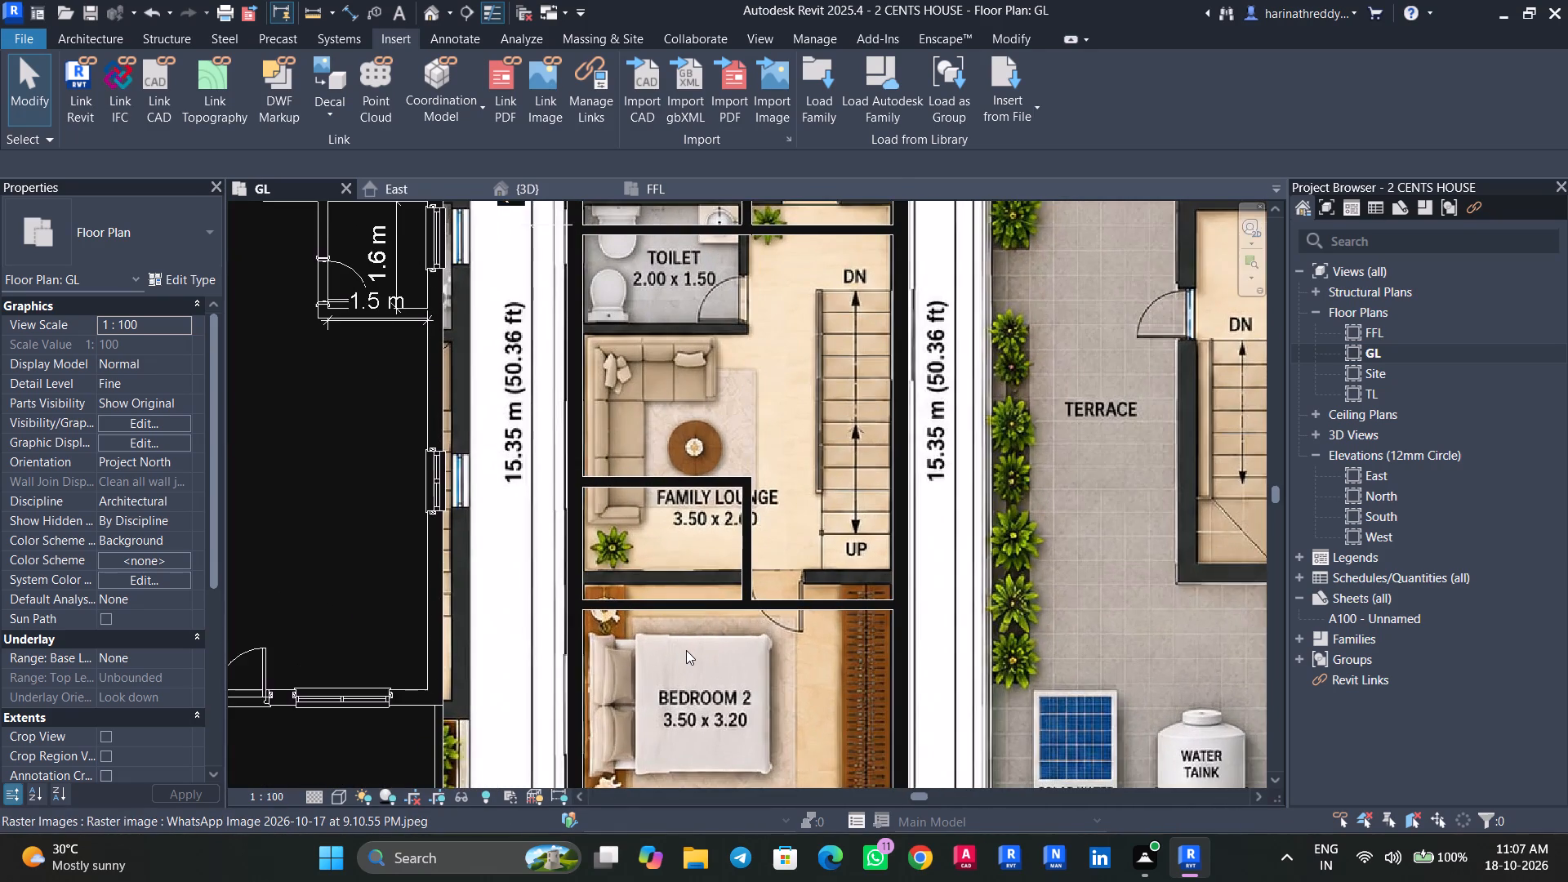
scroll(686, 651, down, 2)
middle_drag(686, 651, 674, 542)
scroll(676, 541, up, 1)
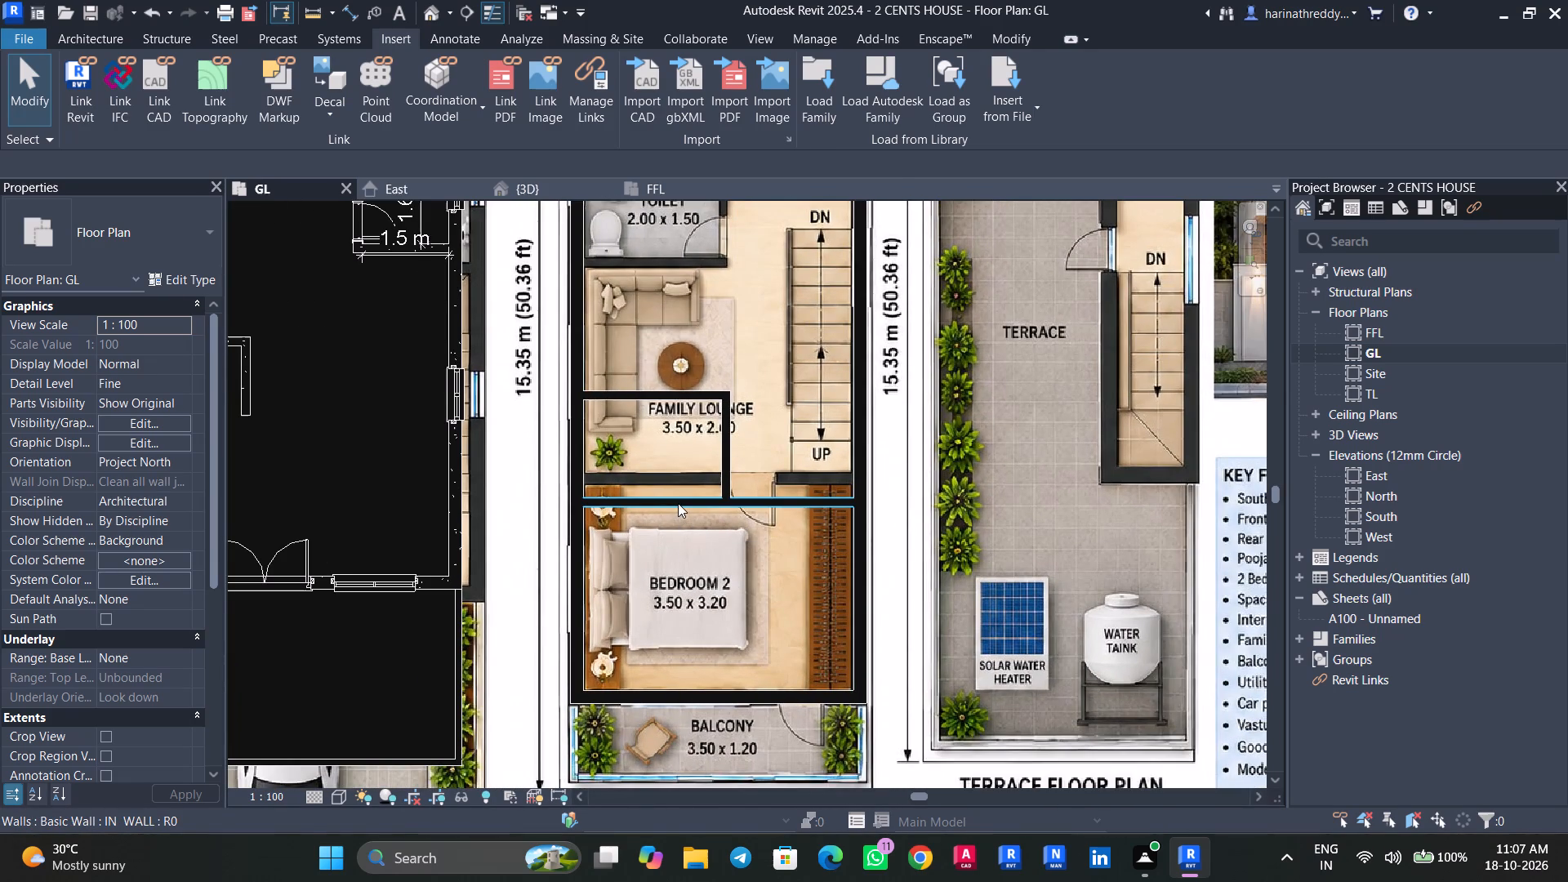
scroll(726, 621, down, 2)
middle_drag(728, 615, 720, 700)
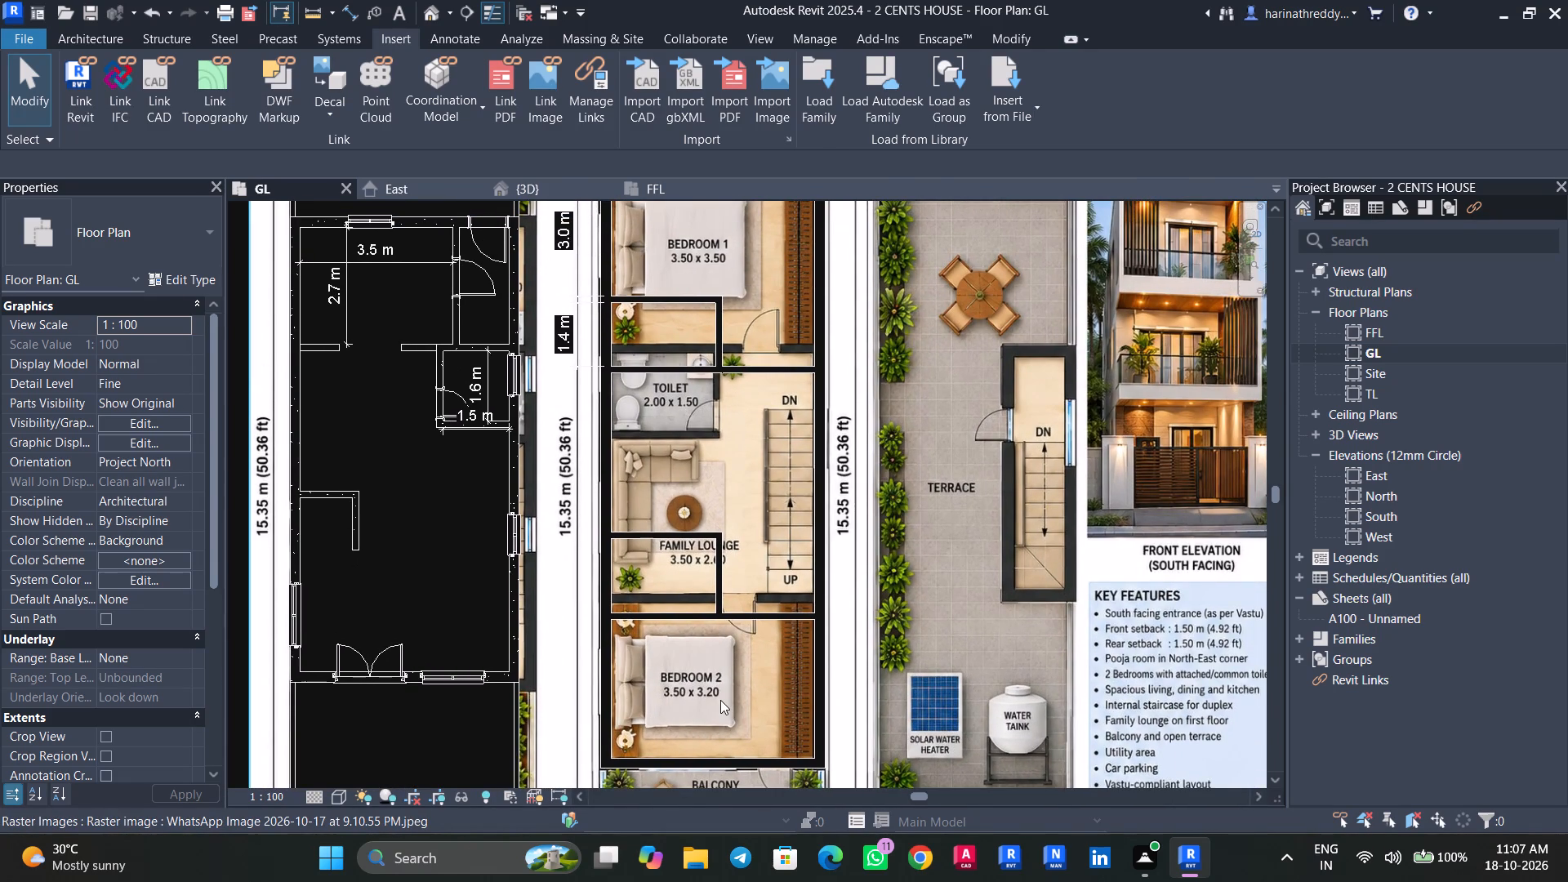
scroll(720, 700, down, 1)
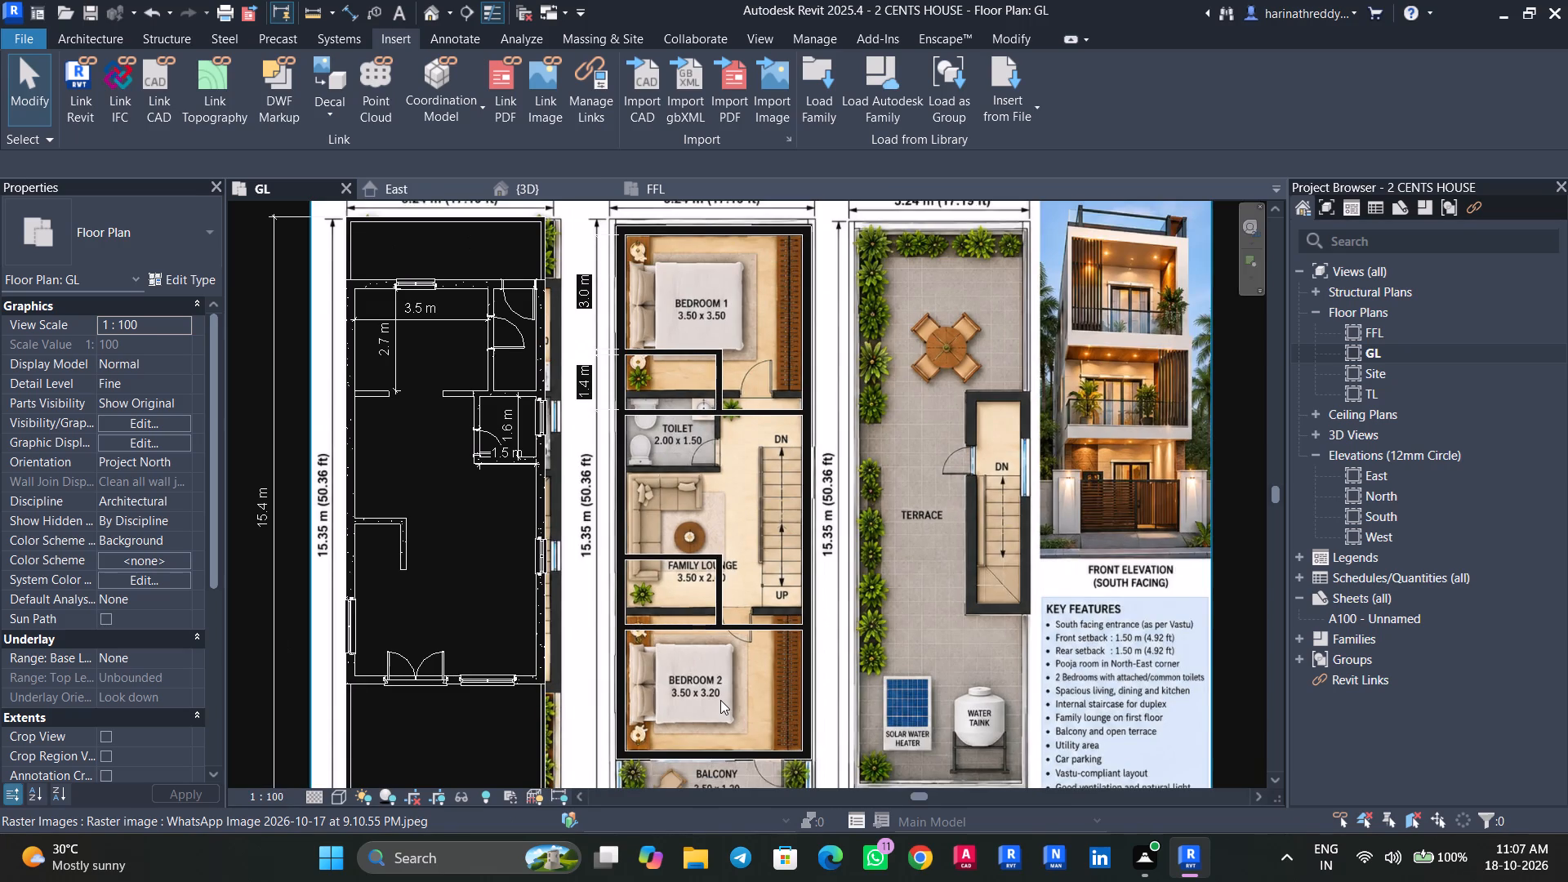
Dimension Bedroom 2's clear depth from the south exterior wall to its north partition, placed west of the house.
text(DI)
scroll(698, 688, up, 2)
middle_drag(698, 688, 701, 565)
scroll(701, 565, up, 1)
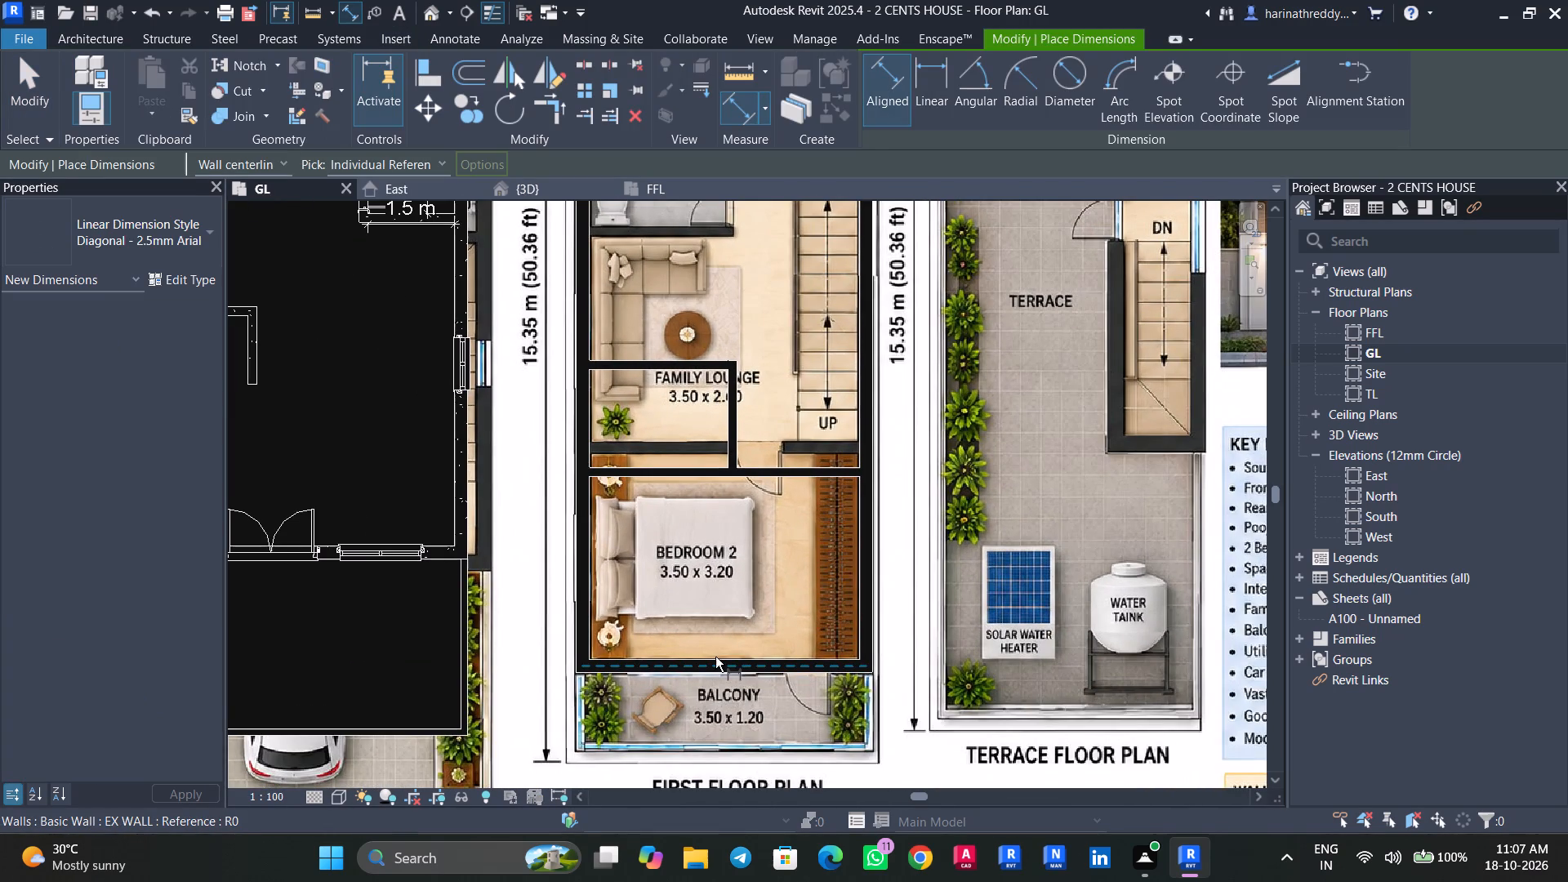
key(Tab)
click(715, 657)
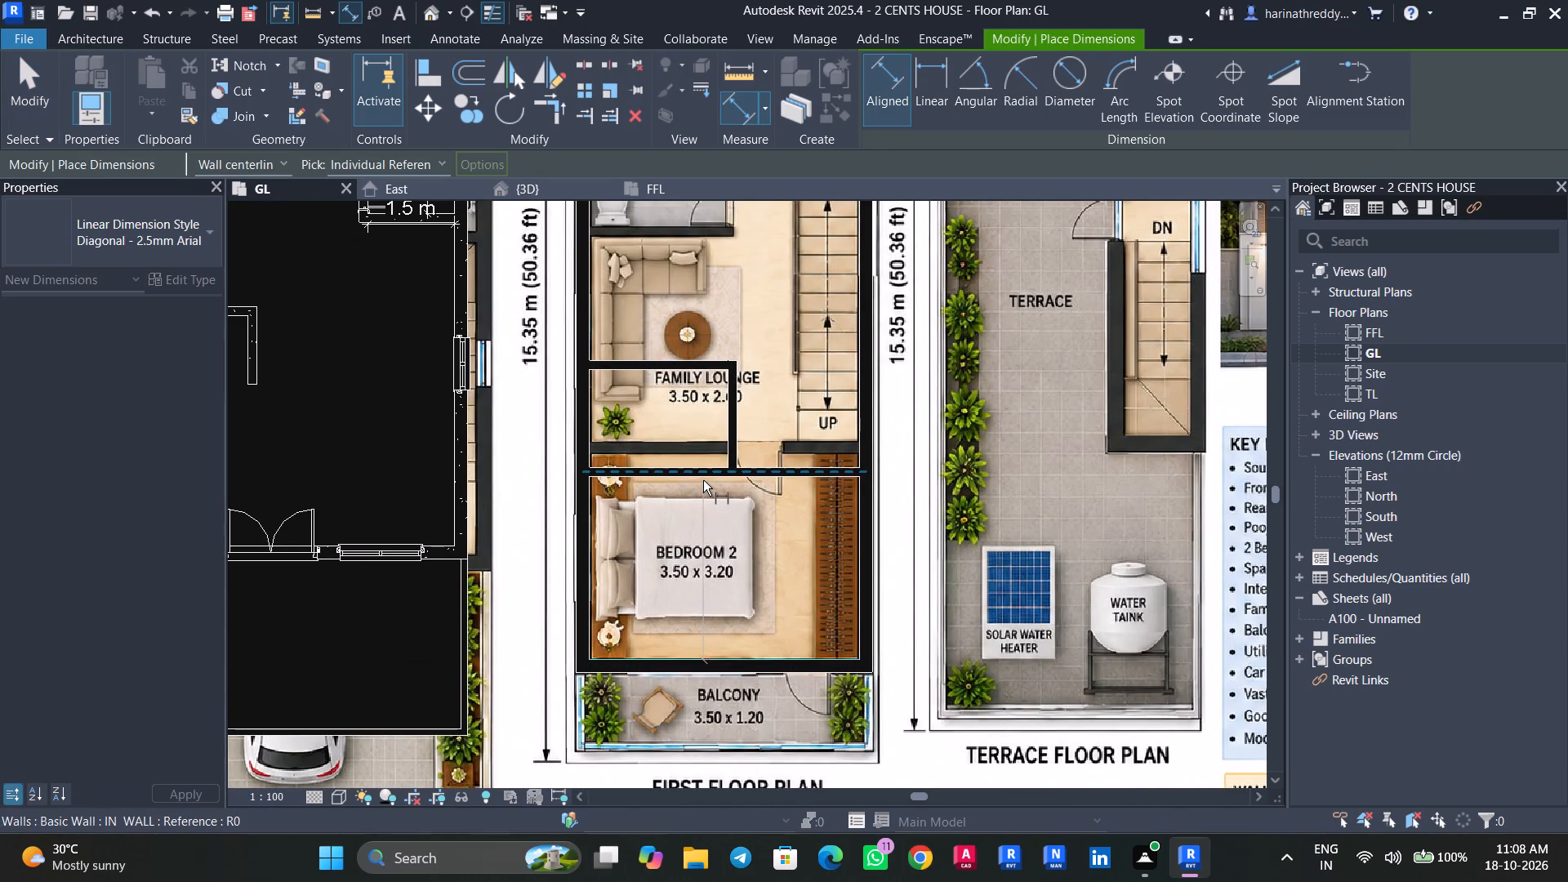
key(Tab)
click(703, 480)
click(527, 425)
key(Escape)
key(Escape)
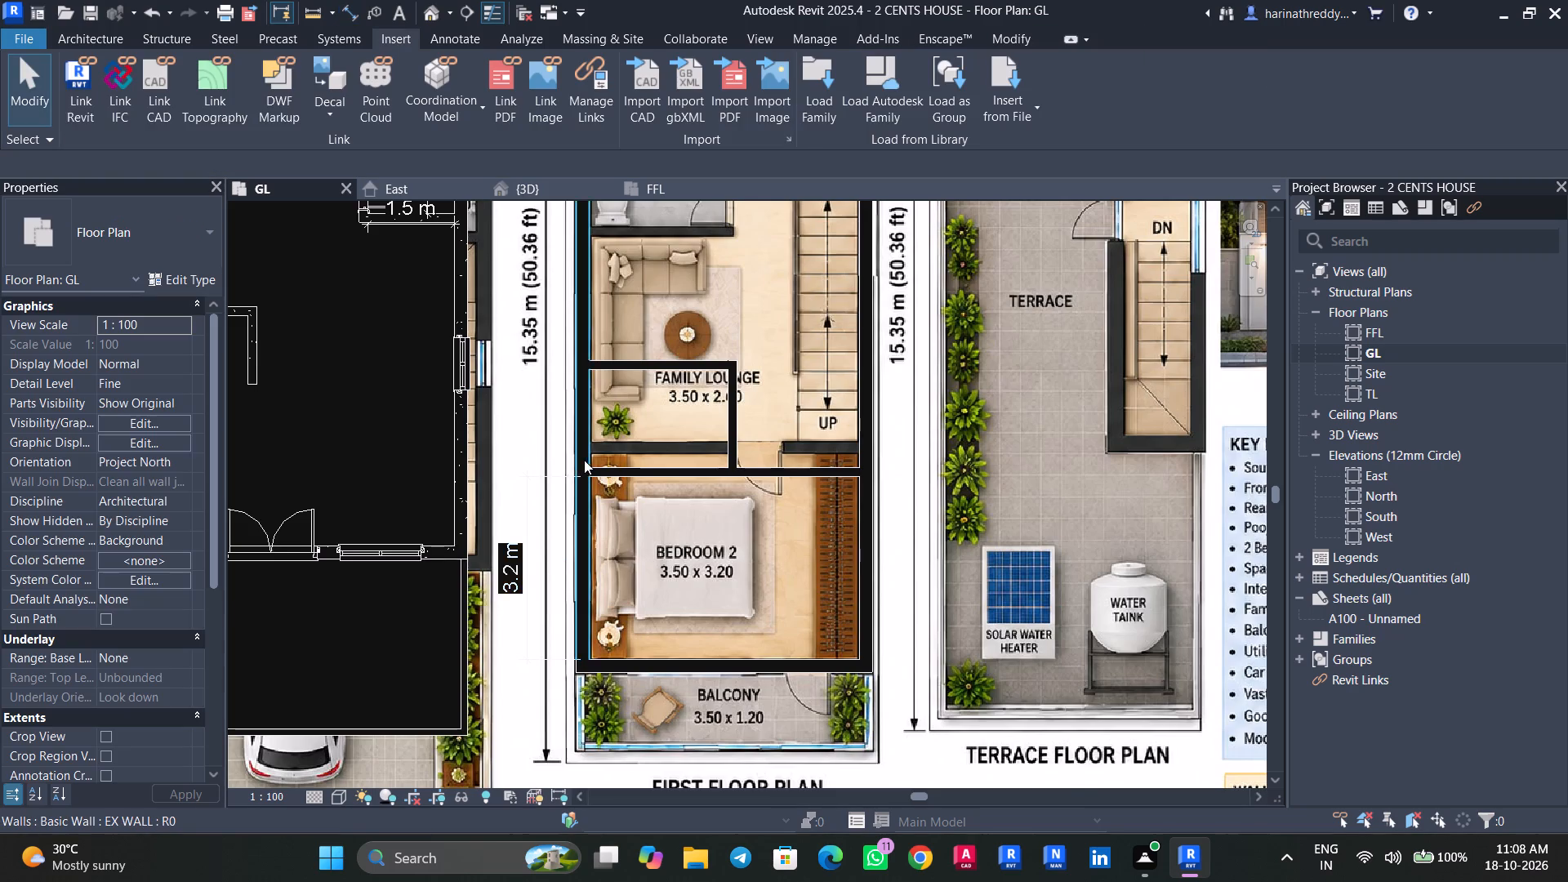
Move the partition between the family lounge and Bedroom 2 north, making Bedroom 2 about 4.0 m deep.
scroll(587, 460, up, 4)
click(671, 474)
drag(692, 474, 691, 390)
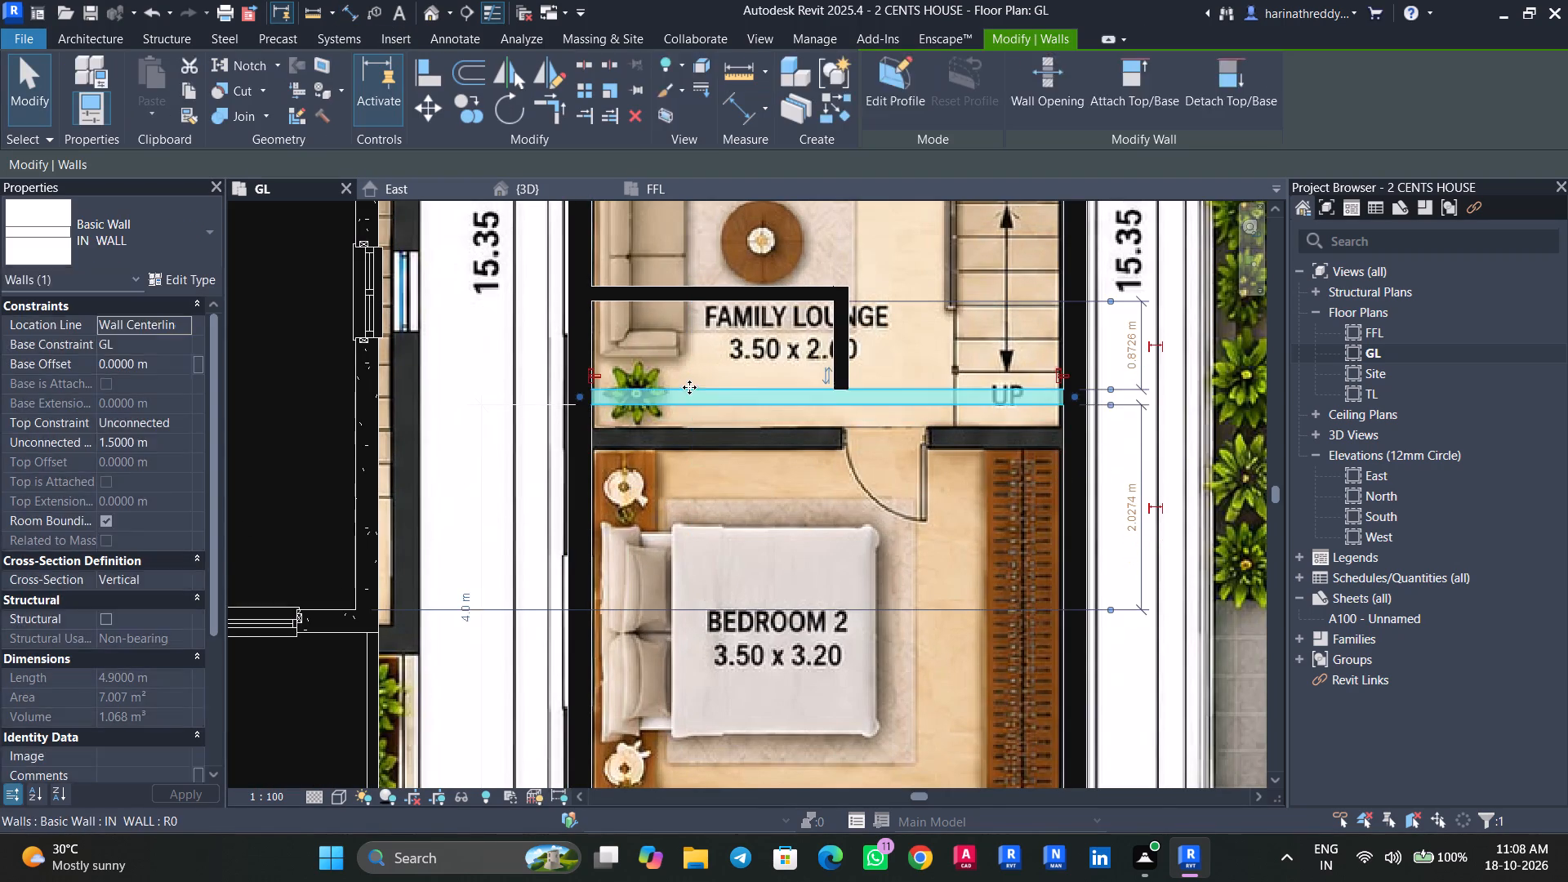
key(Escape)
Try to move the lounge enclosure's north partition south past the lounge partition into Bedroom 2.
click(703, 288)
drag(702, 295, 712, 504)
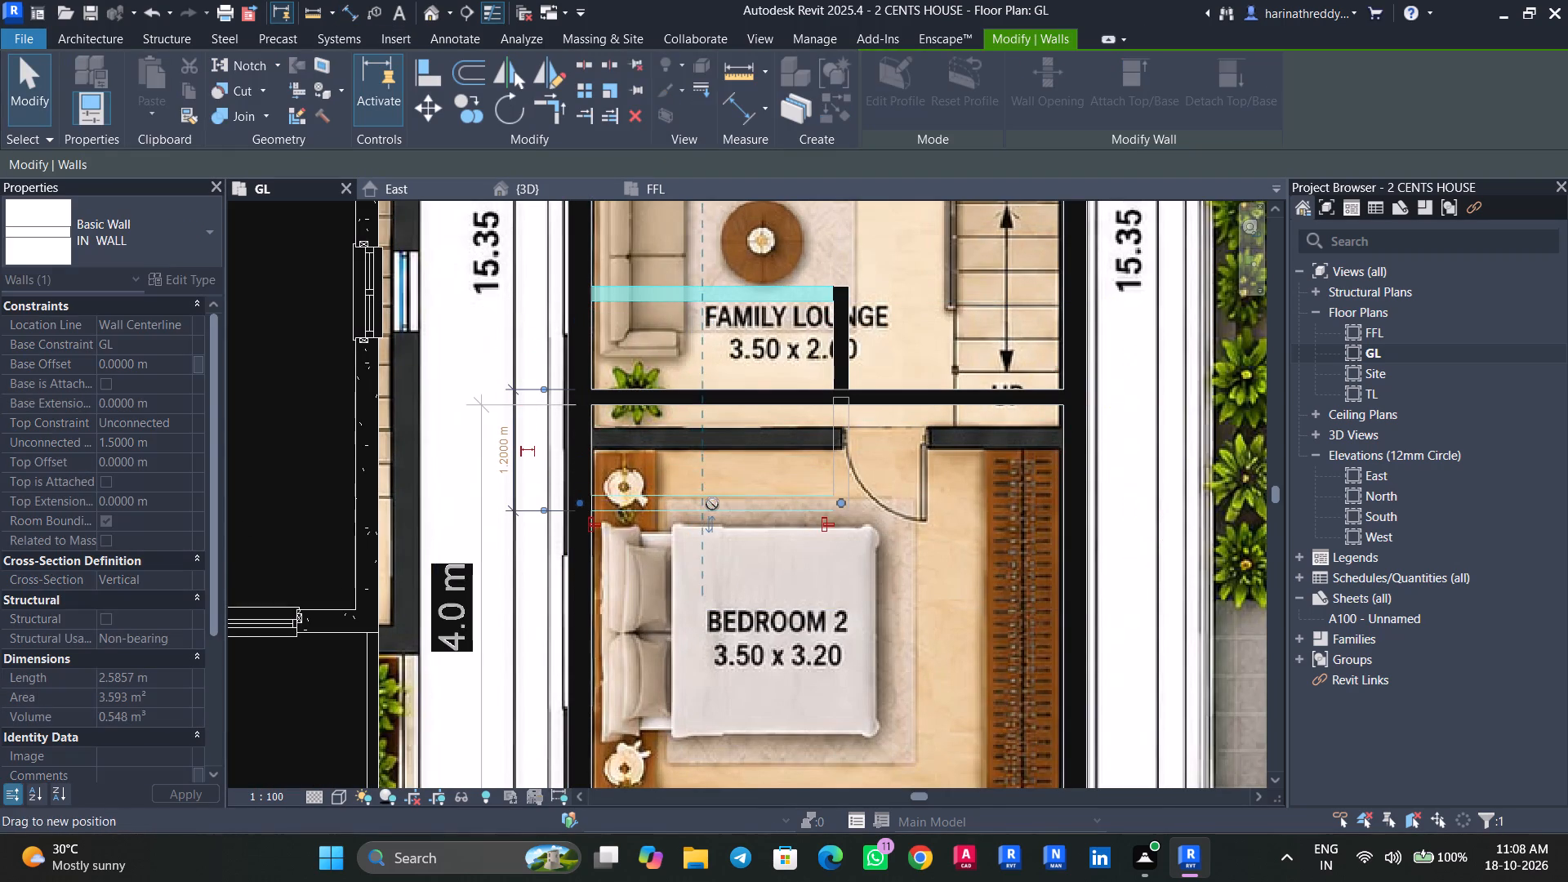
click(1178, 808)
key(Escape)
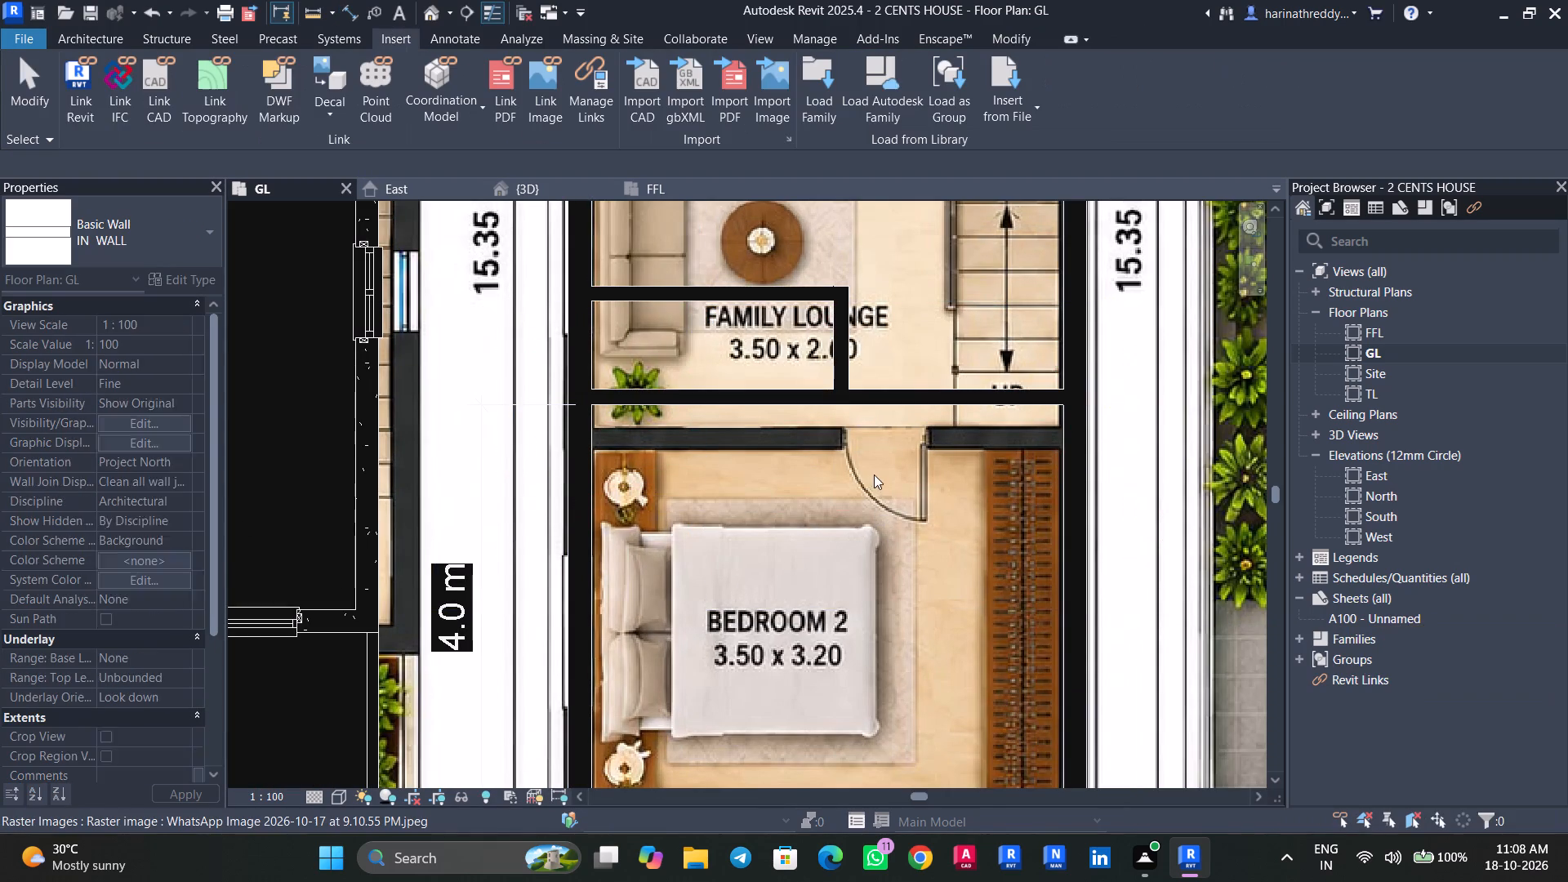
Move the lounge enclosure's north partition south into Bedroom 2, unjoining it from the lounge partition and deleting the reversed side wall.
click(796, 286)
drag(774, 296, 780, 526)
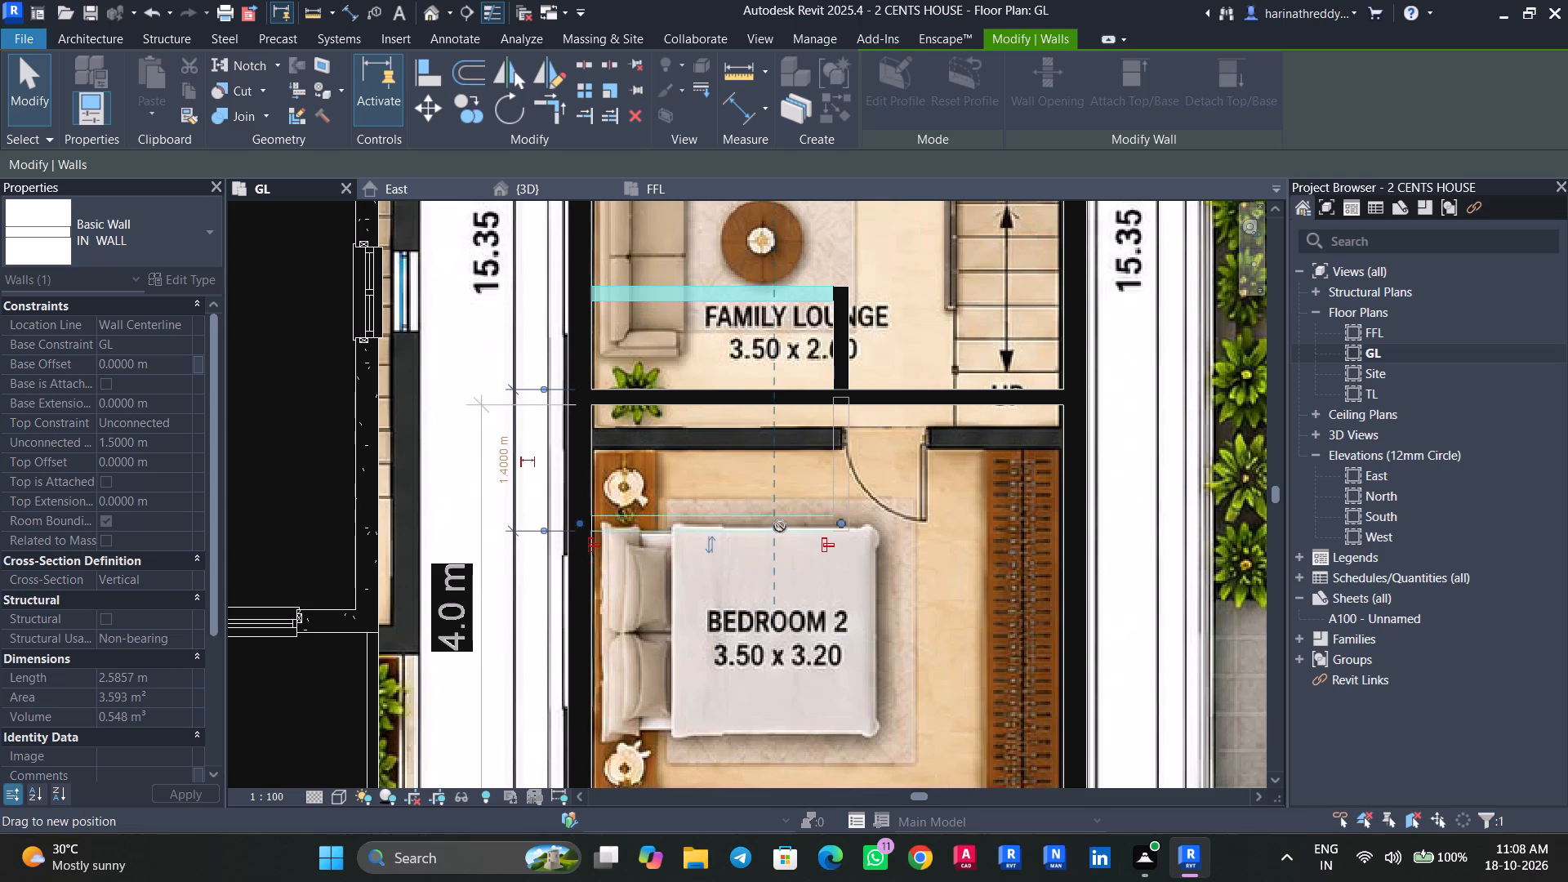
drag(780, 526, 786, 543)
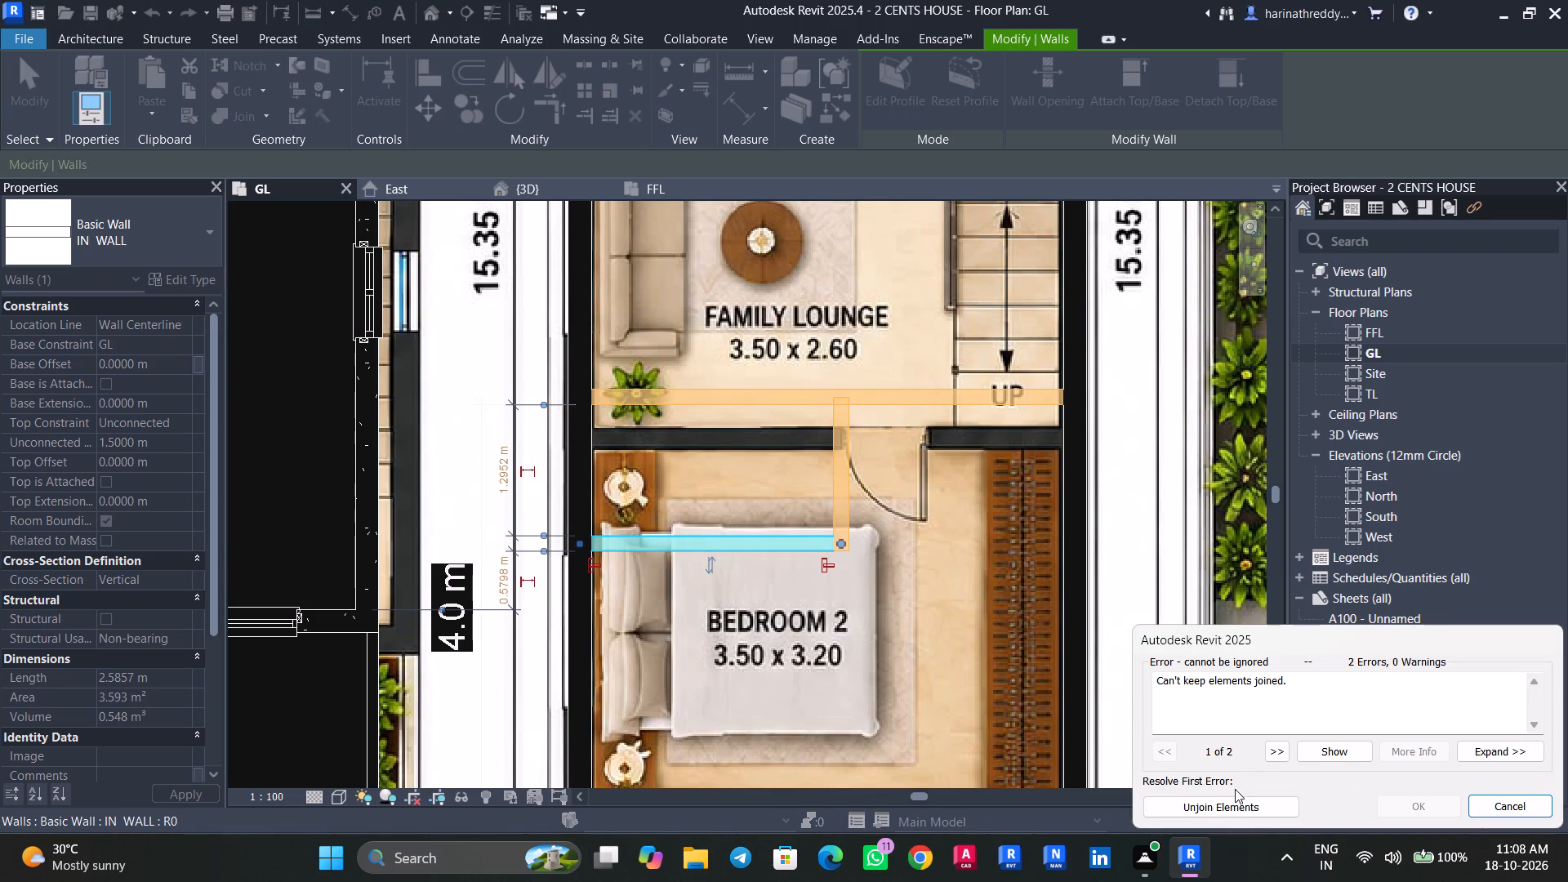
click(1235, 795)
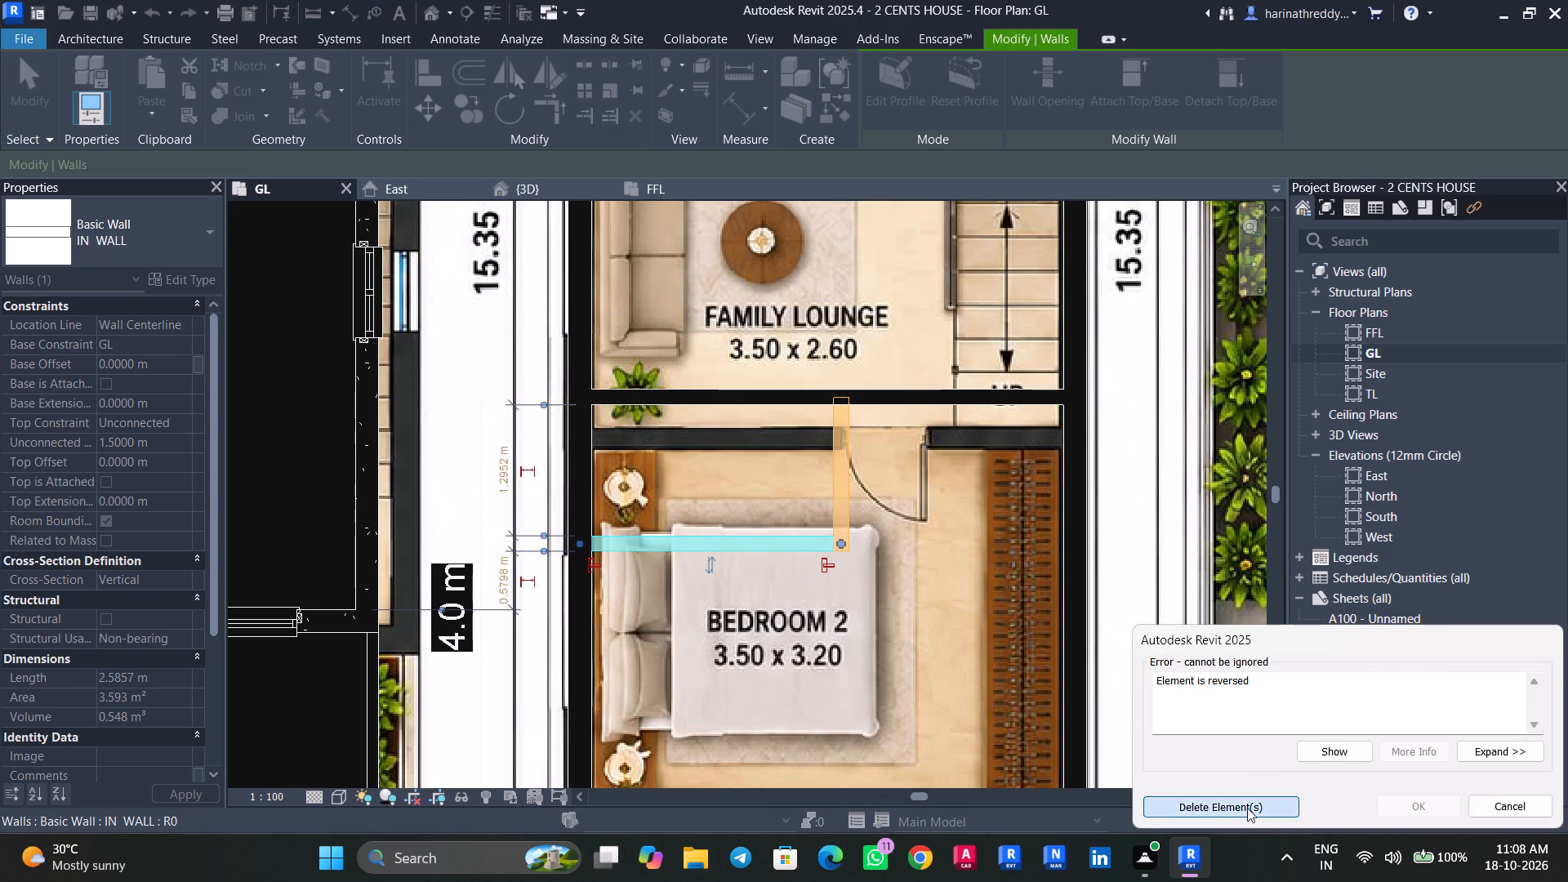
click(1247, 808)
key(Escape)
key(Escape)
Draw an IN WALL partition from the moved partition's east end north to the lounge partition, closing the enclosure's east side.
text(WA)
click(838, 541)
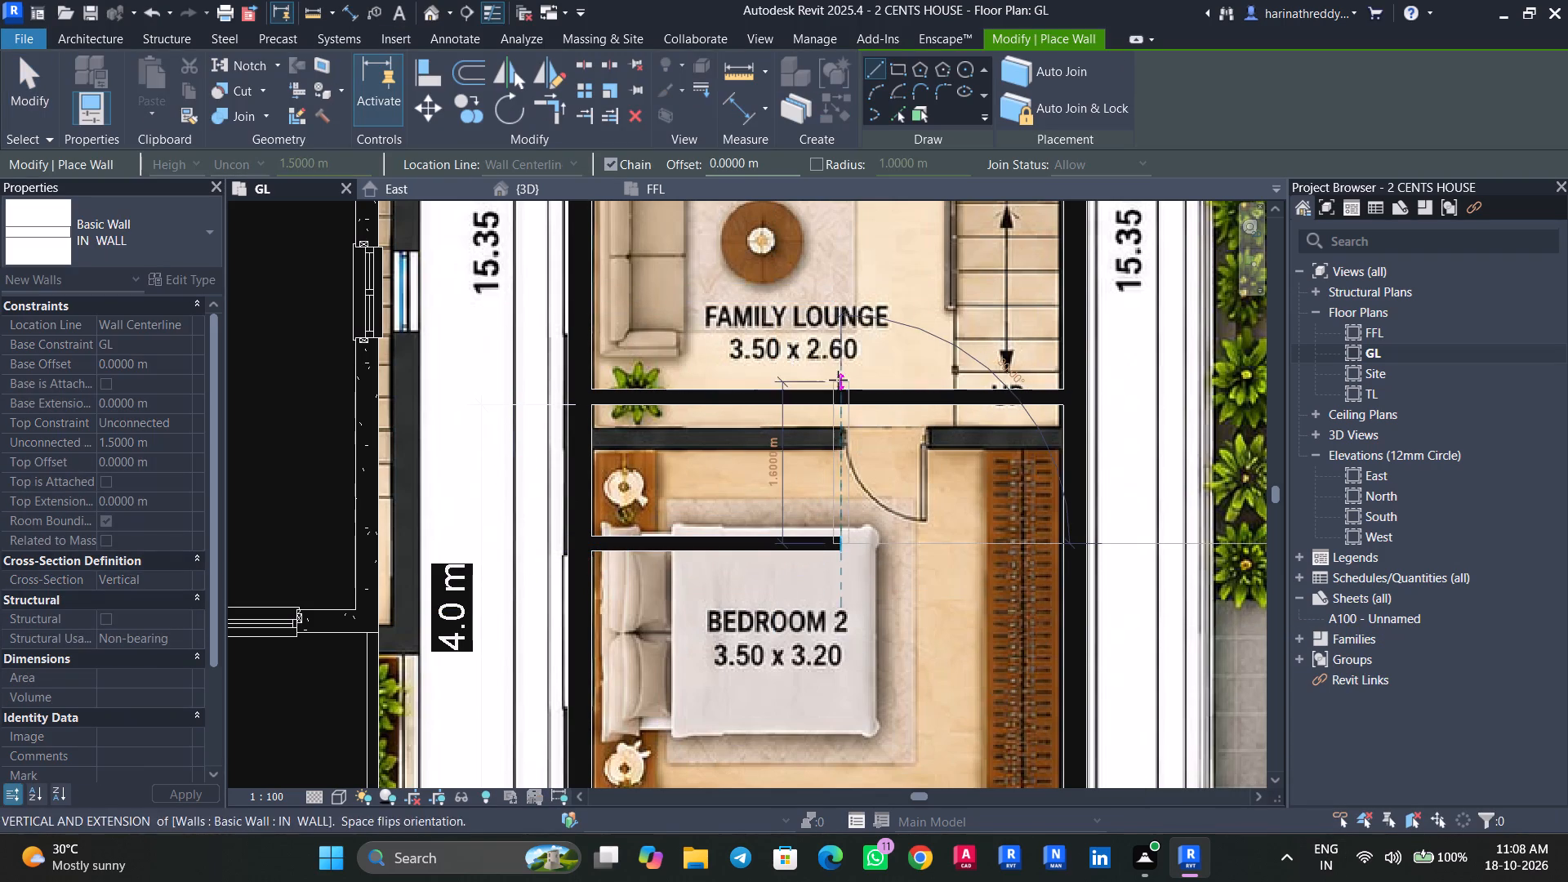
click(844, 403)
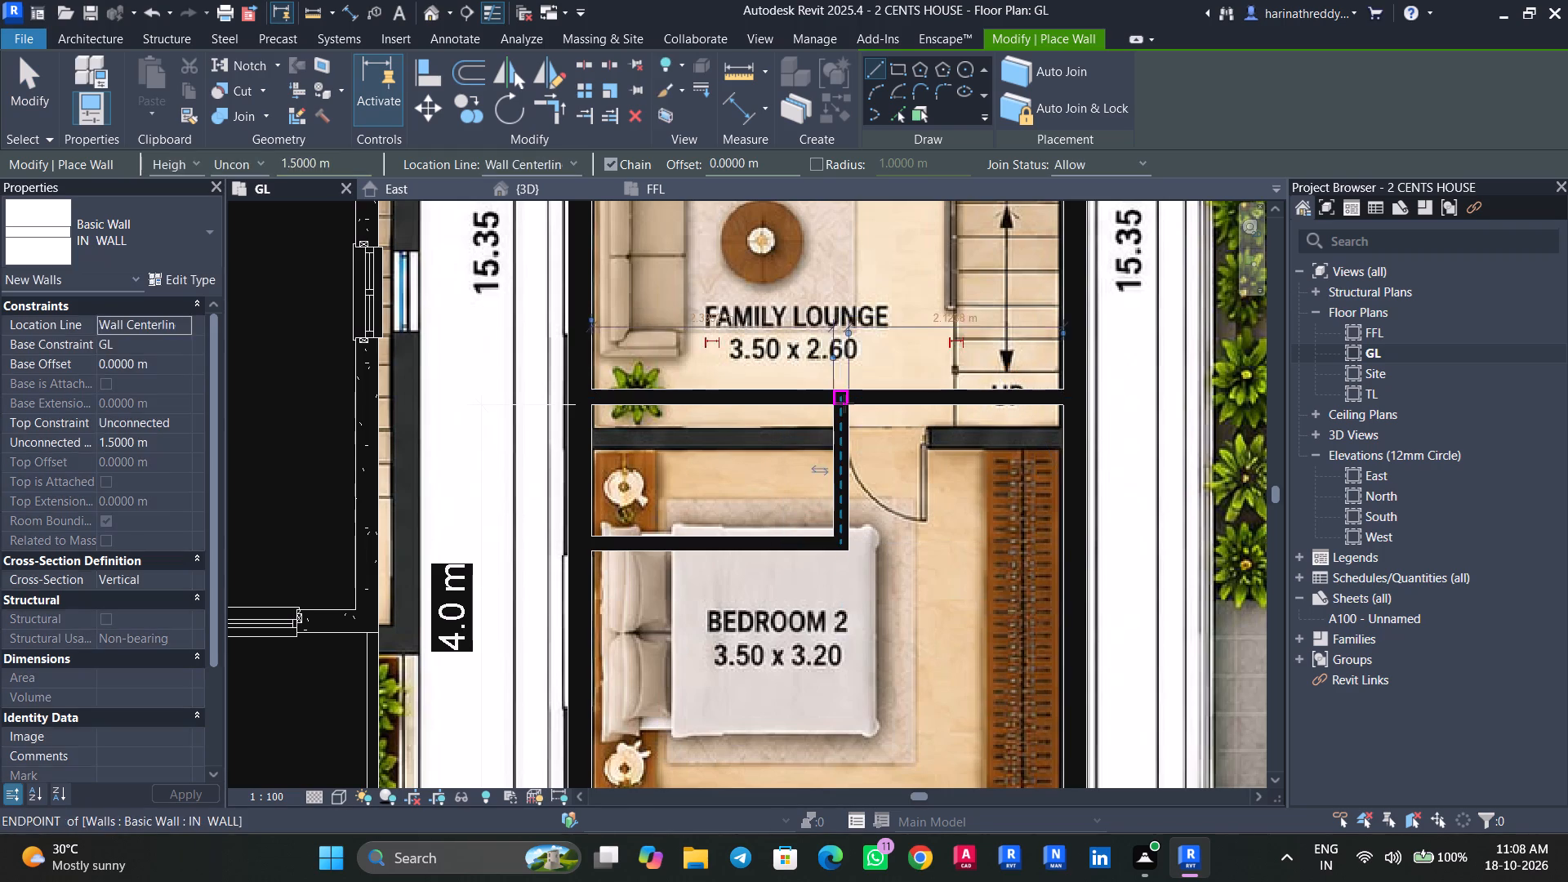
key(Escape)
key(Escape)
key(Escape)
Delete the 4.0 m depth dimension placed west of Bedroom 2.
scroll(878, 619, down, 4)
middle_drag(883, 618, 877, 580)
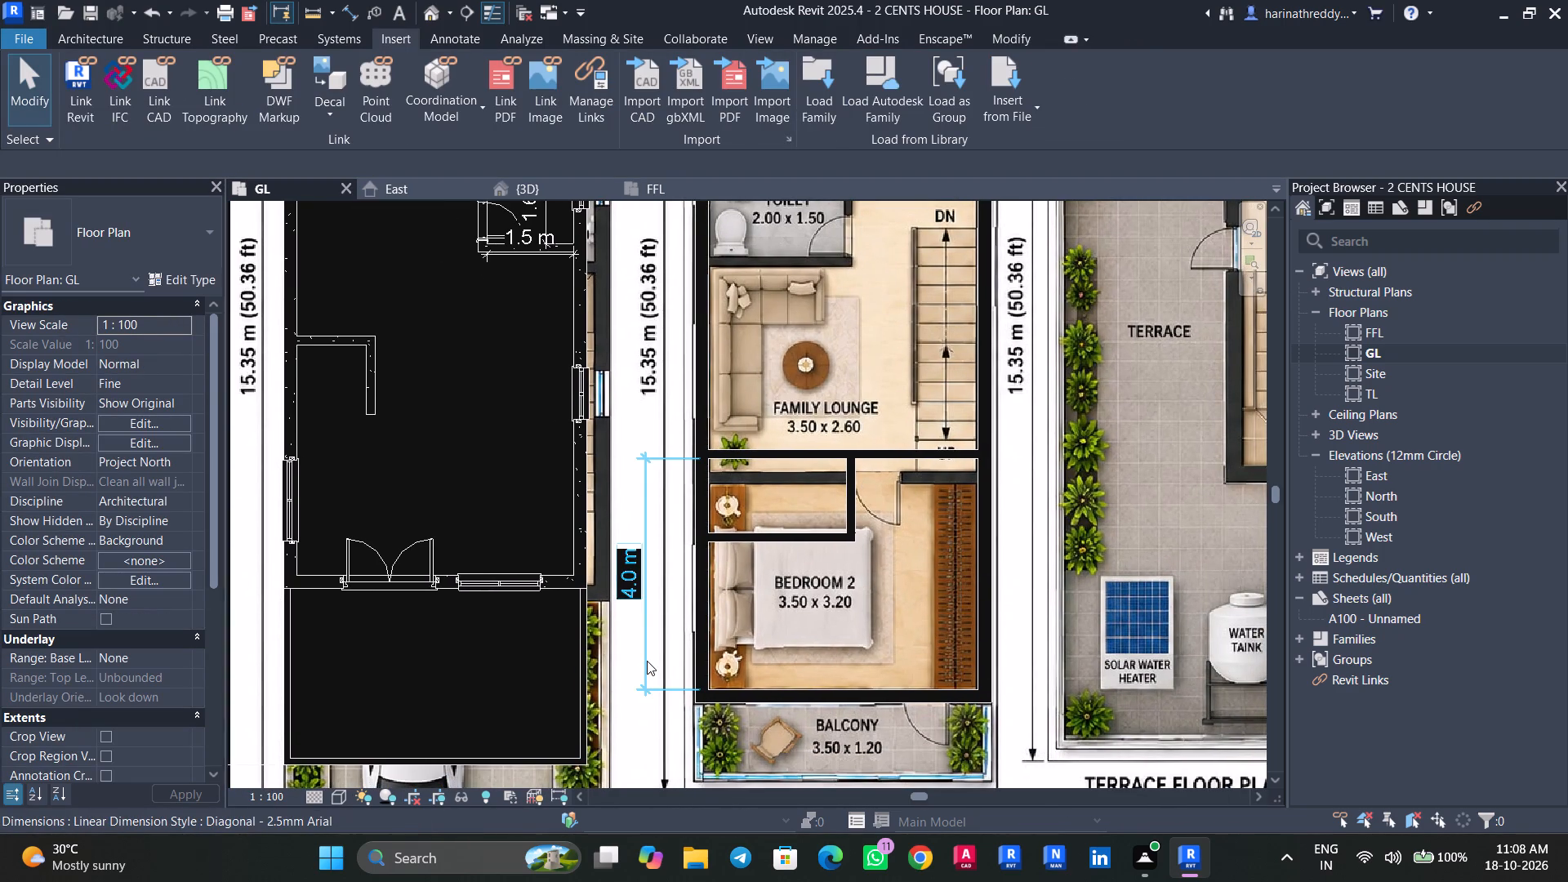
click(647, 661)
key(Delete)
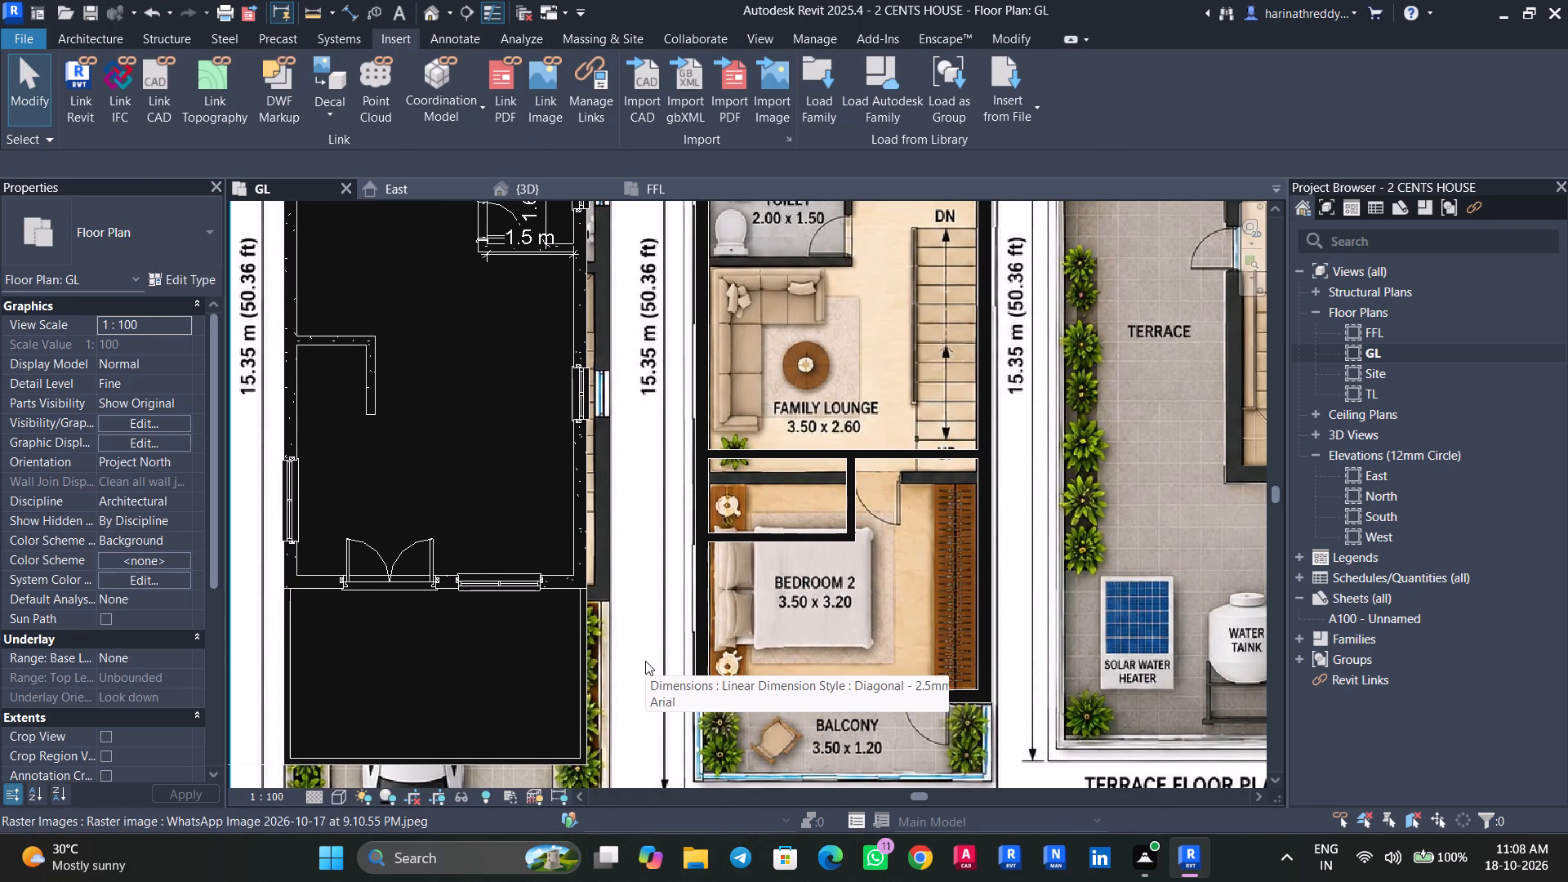
Dimension Bedroom 2's clear depth from the south exterior wall's inner face to the enclosure's south partition, placed west of the house.
text(DI)
scroll(759, 697, up, 1)
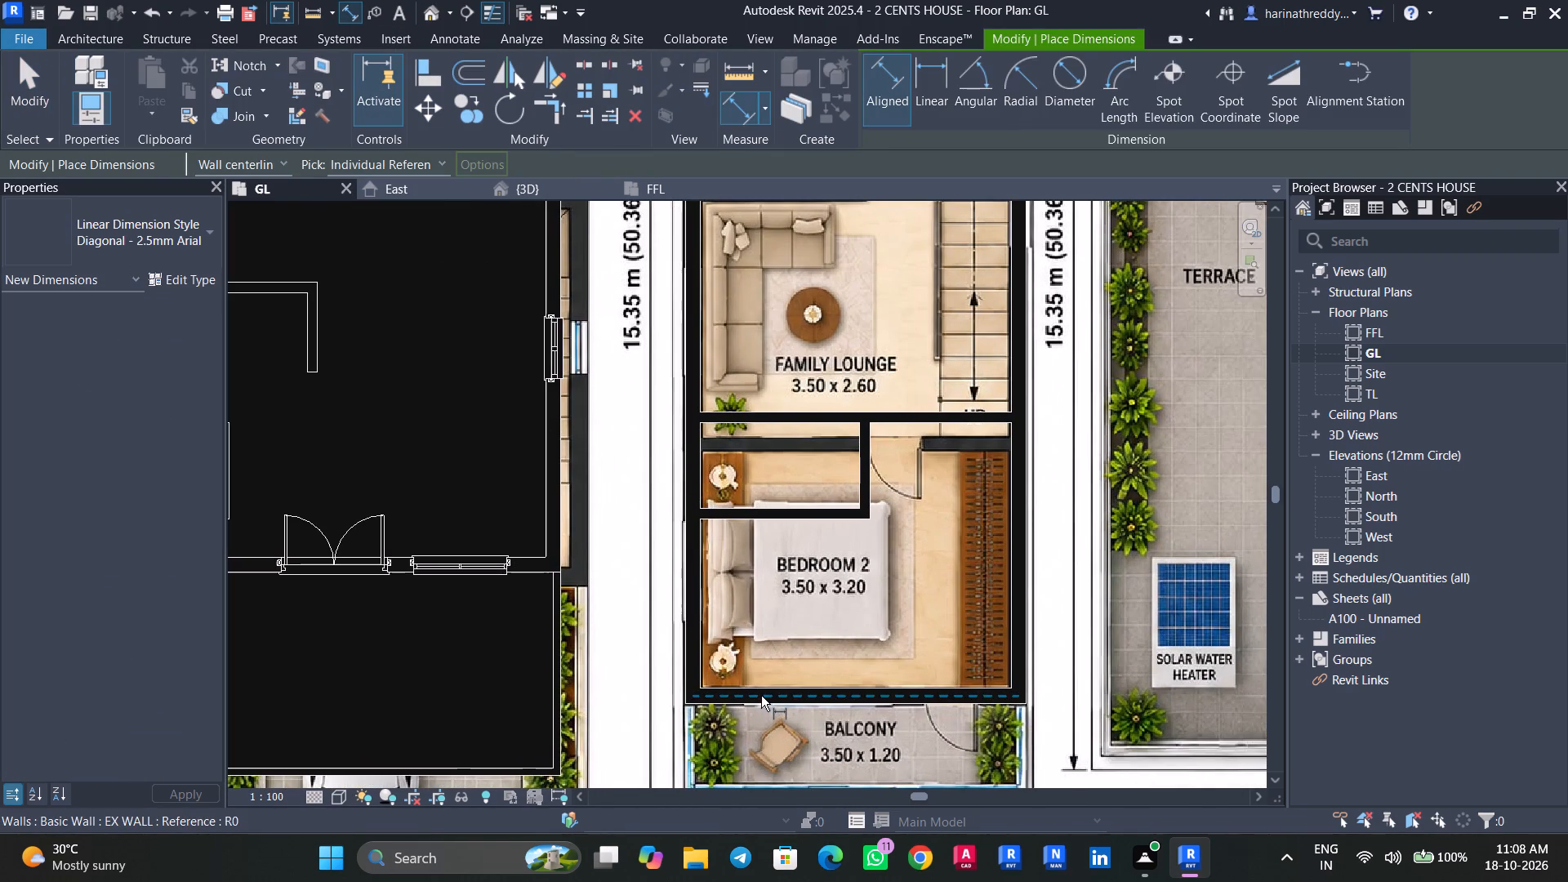
key(Tab)
click(761, 687)
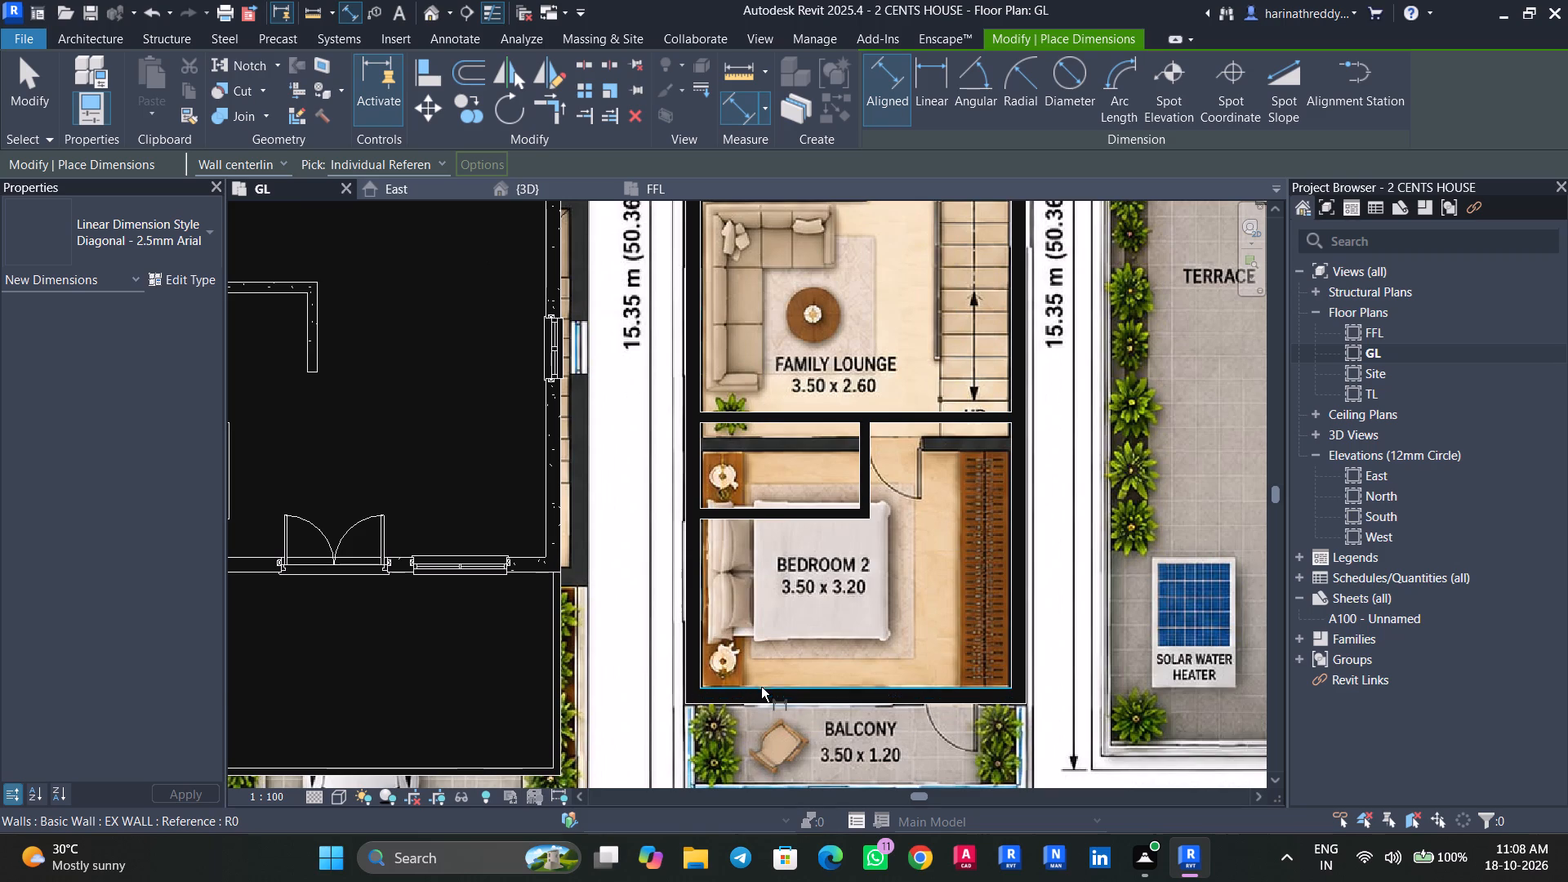
click(800, 514)
key(Tab)
key(Escape)
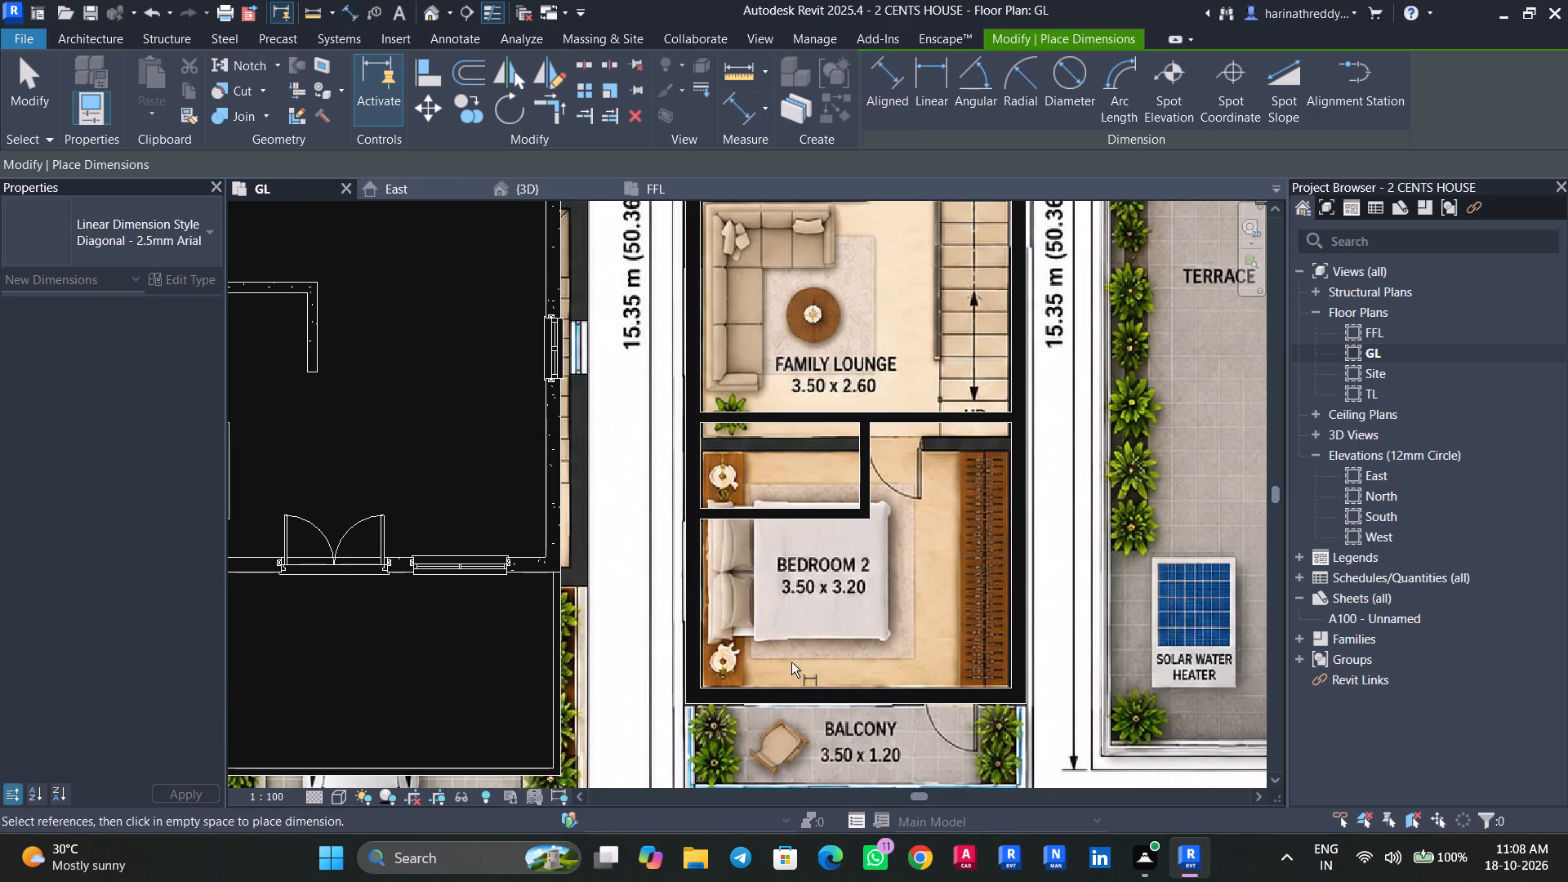
key(Tab)
click(799, 684)
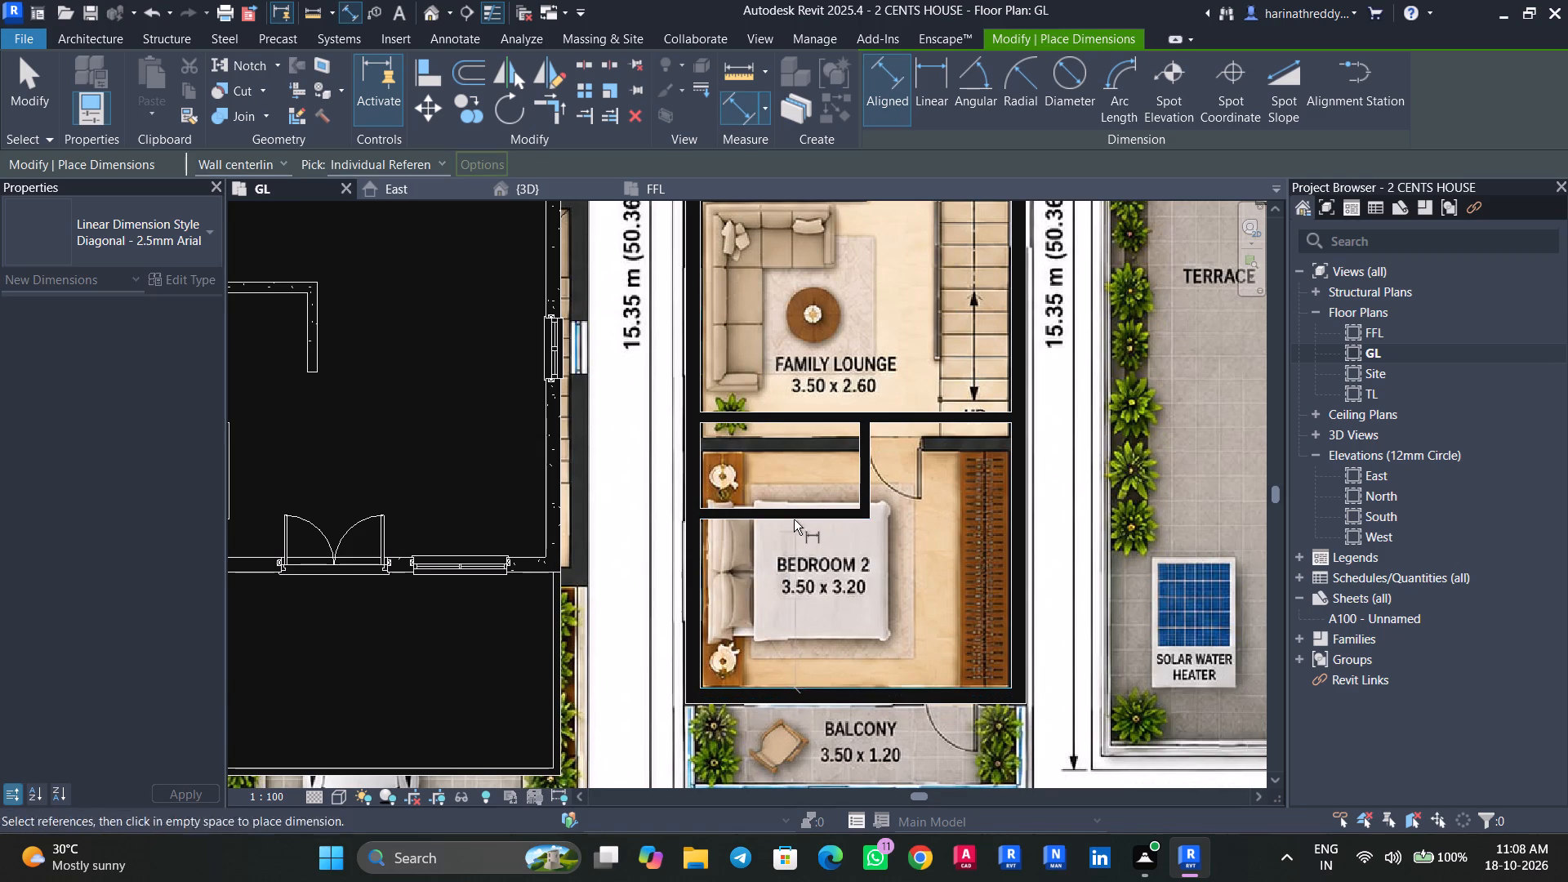
key(Tab)
click(786, 521)
click(635, 478)
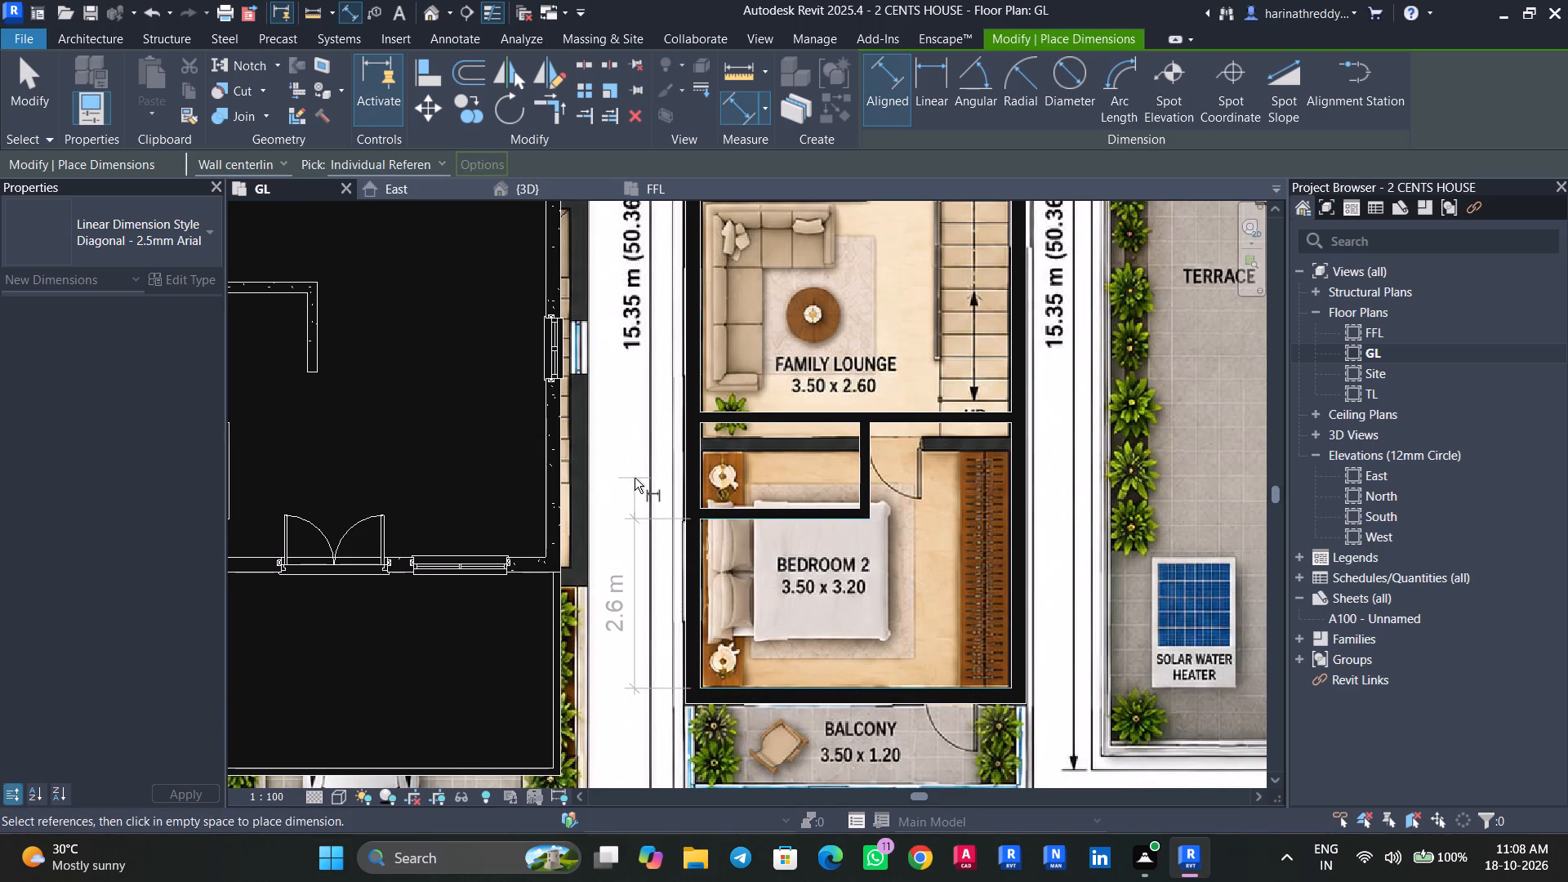
key(Escape)
key(Escape)
Dimension the Bedroom 2 enclosure's clear depth between its south partition and the lounge partition, placed west of the house.
middle_drag(782, 431, 760, 551)
scroll(755, 585, up, 1)
scroll(755, 585, down, 1)
middle_drag(755, 585, 747, 634)
scroll(747, 634, down, 3)
text(DI)
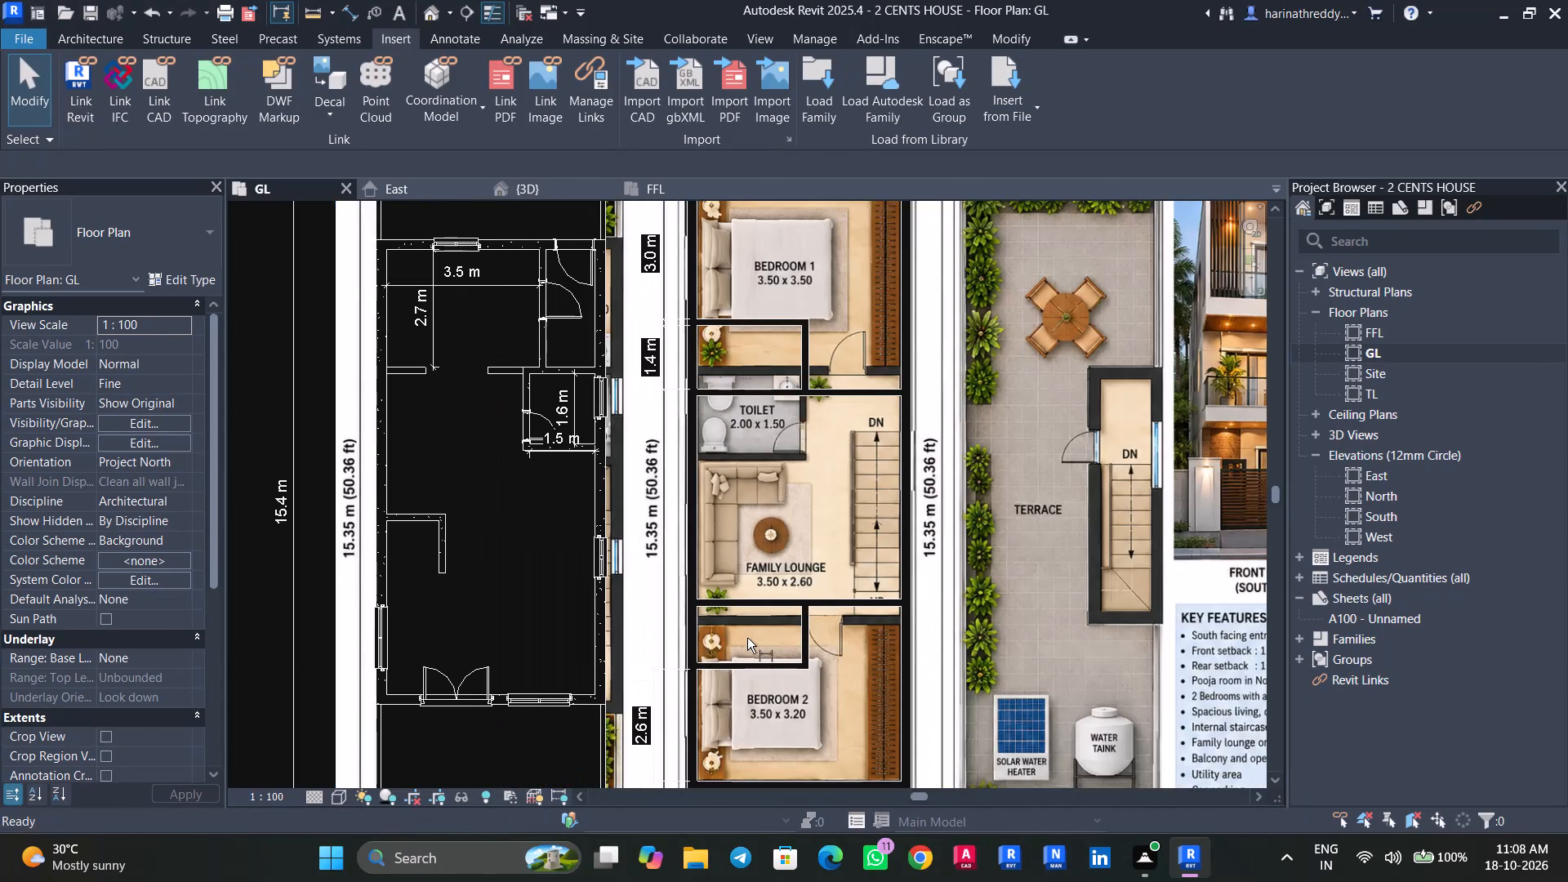
scroll(749, 640, up, 2)
key(Tab)
click(756, 664)
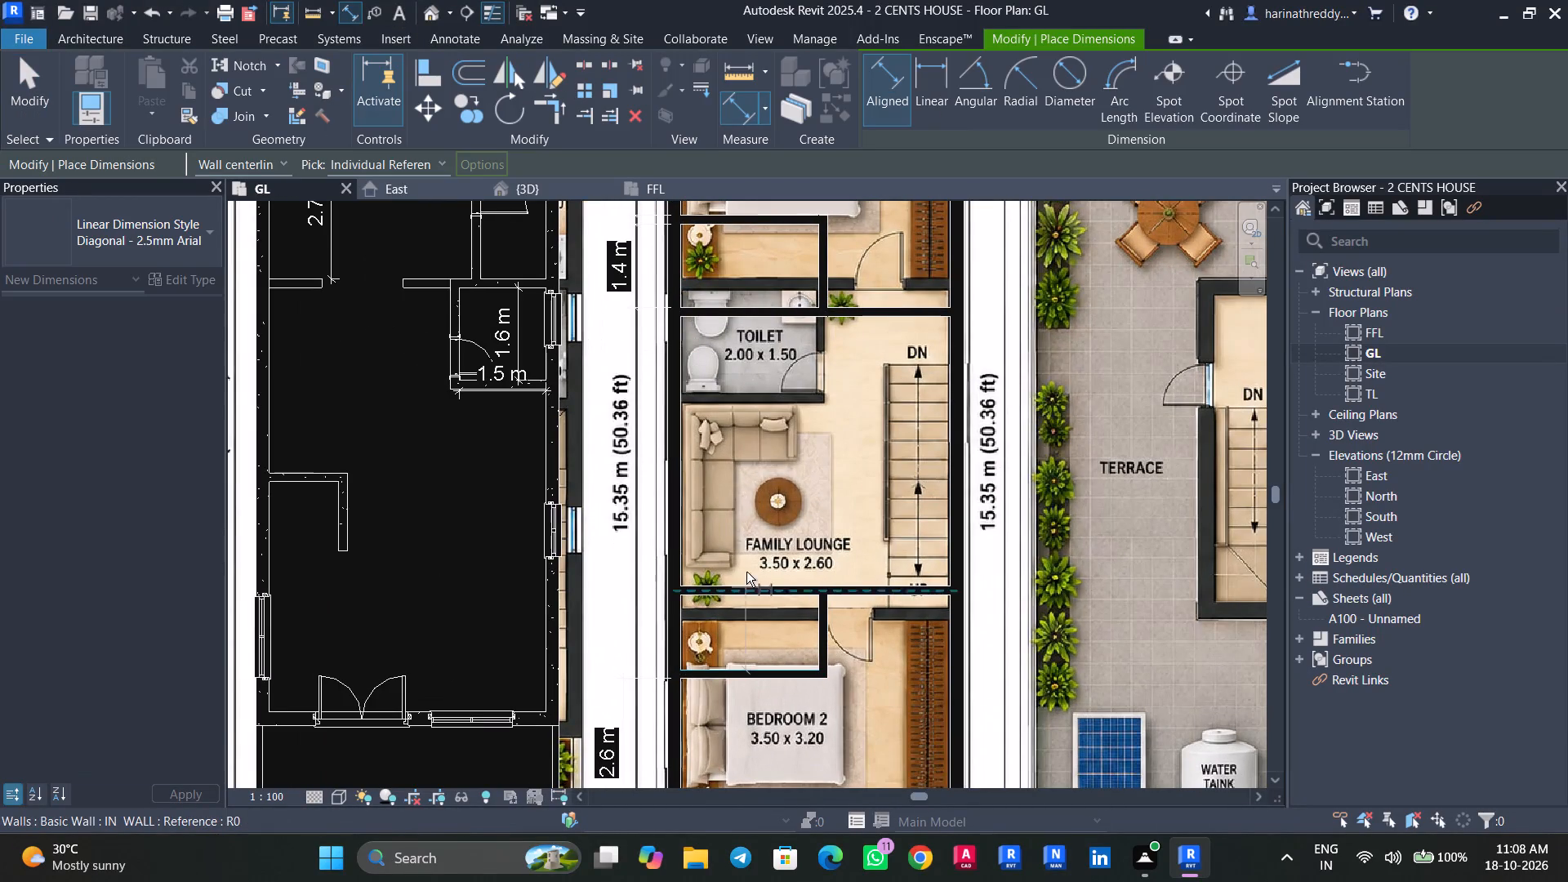
key(Tab)
click(743, 595)
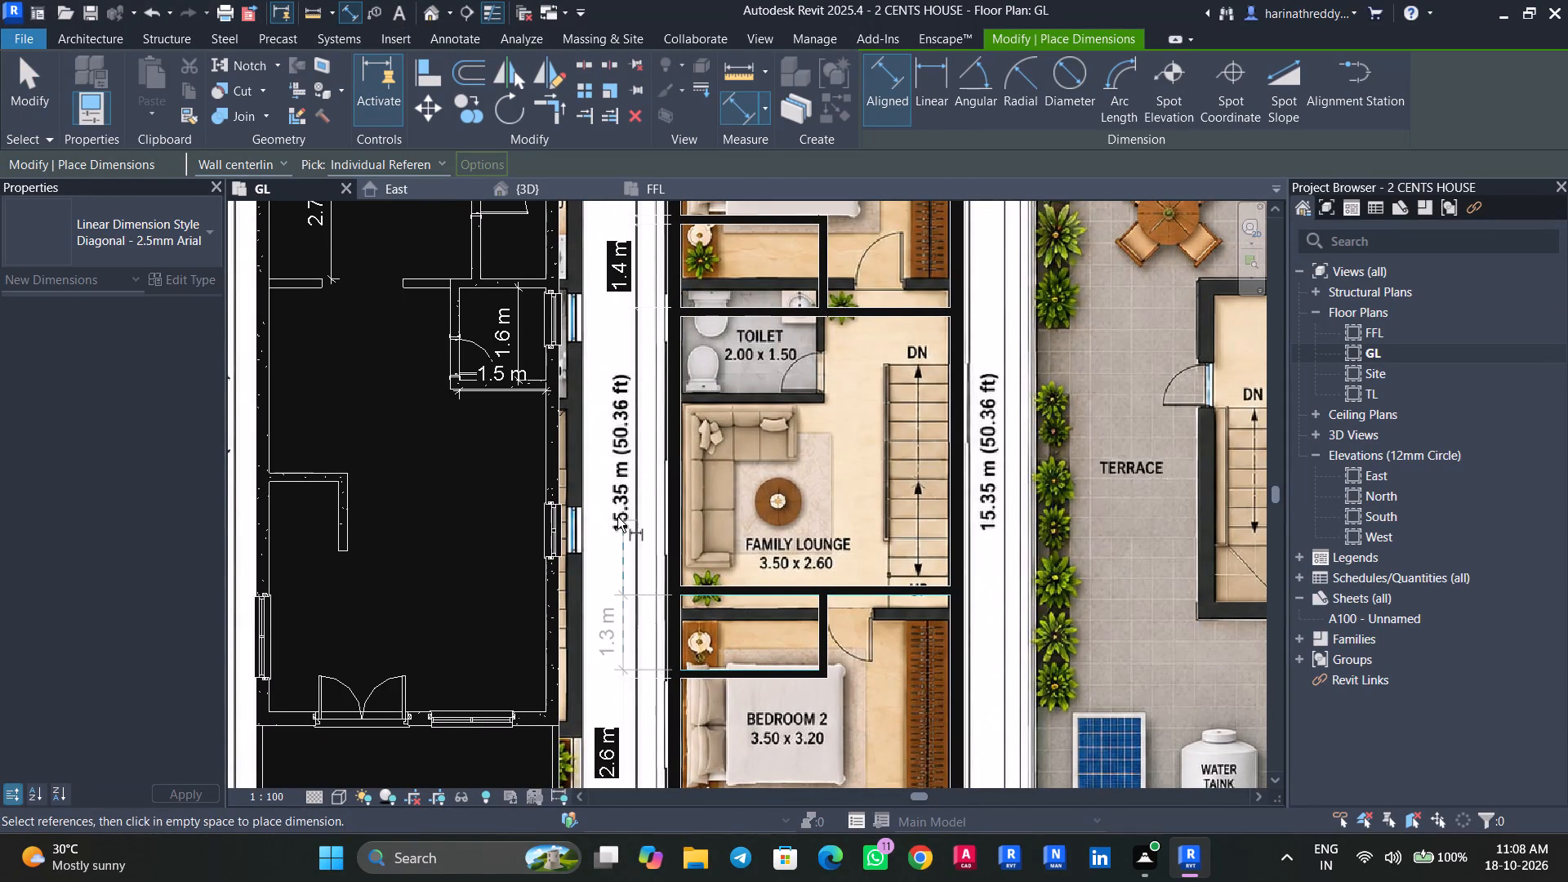
click(617, 516)
key(Escape)
key(Escape)
key(Escape)
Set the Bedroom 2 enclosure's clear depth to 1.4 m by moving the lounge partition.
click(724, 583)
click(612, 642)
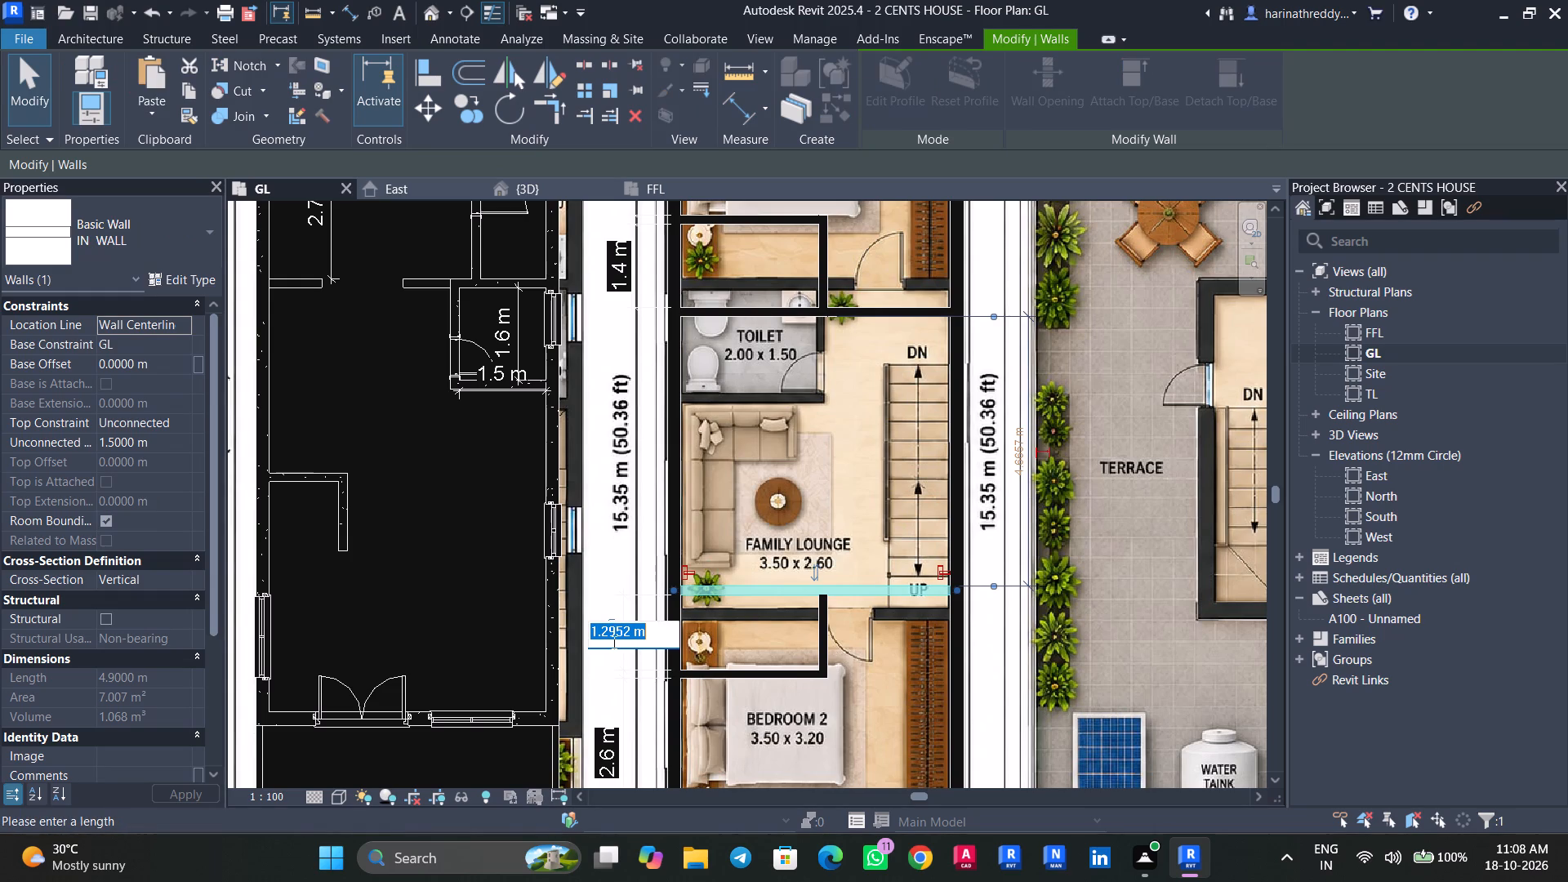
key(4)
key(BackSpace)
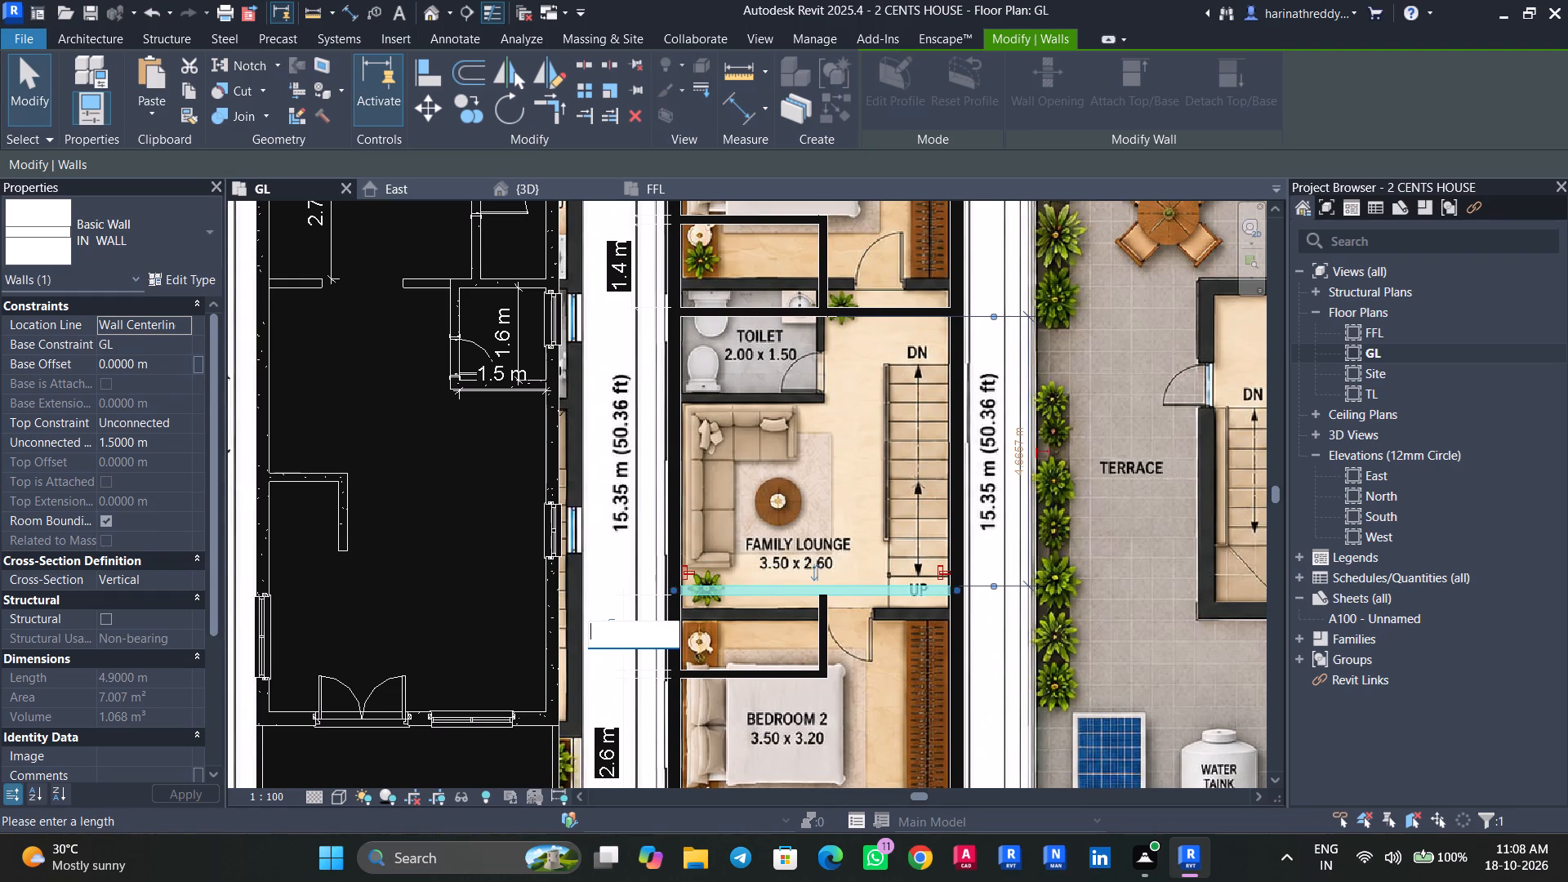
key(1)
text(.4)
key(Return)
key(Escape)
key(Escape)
Set Bedroom 2's clear depth to 3 m by moving the enclosure's south partition.
click(702, 671)
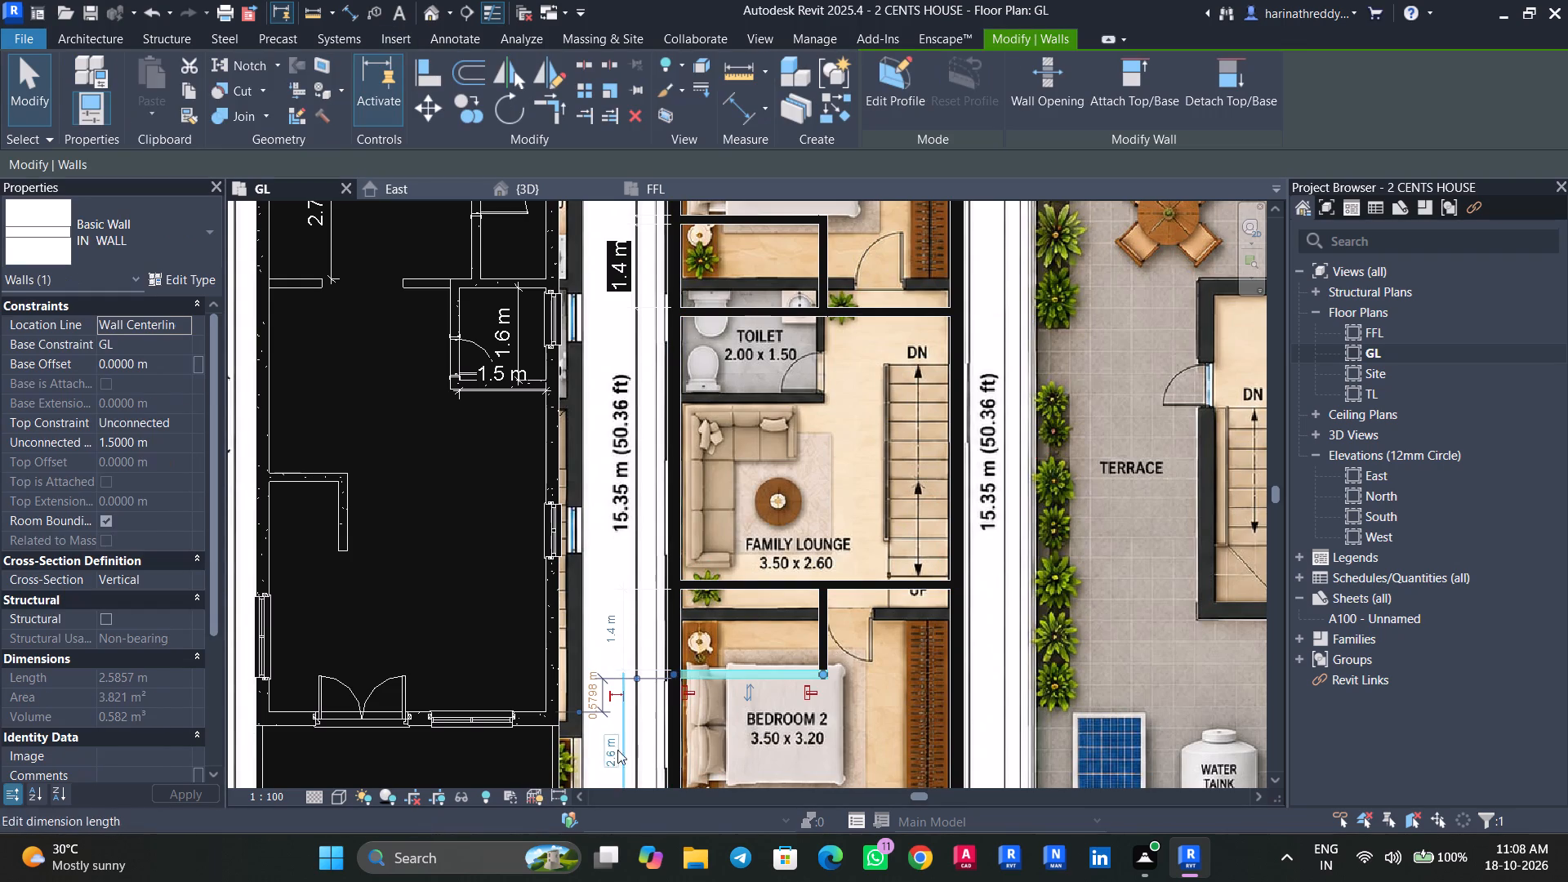
click(608, 755)
key(3)
scroll(724, 589, down, 1)
middle_drag(724, 592, 728, 685)
key(Return)
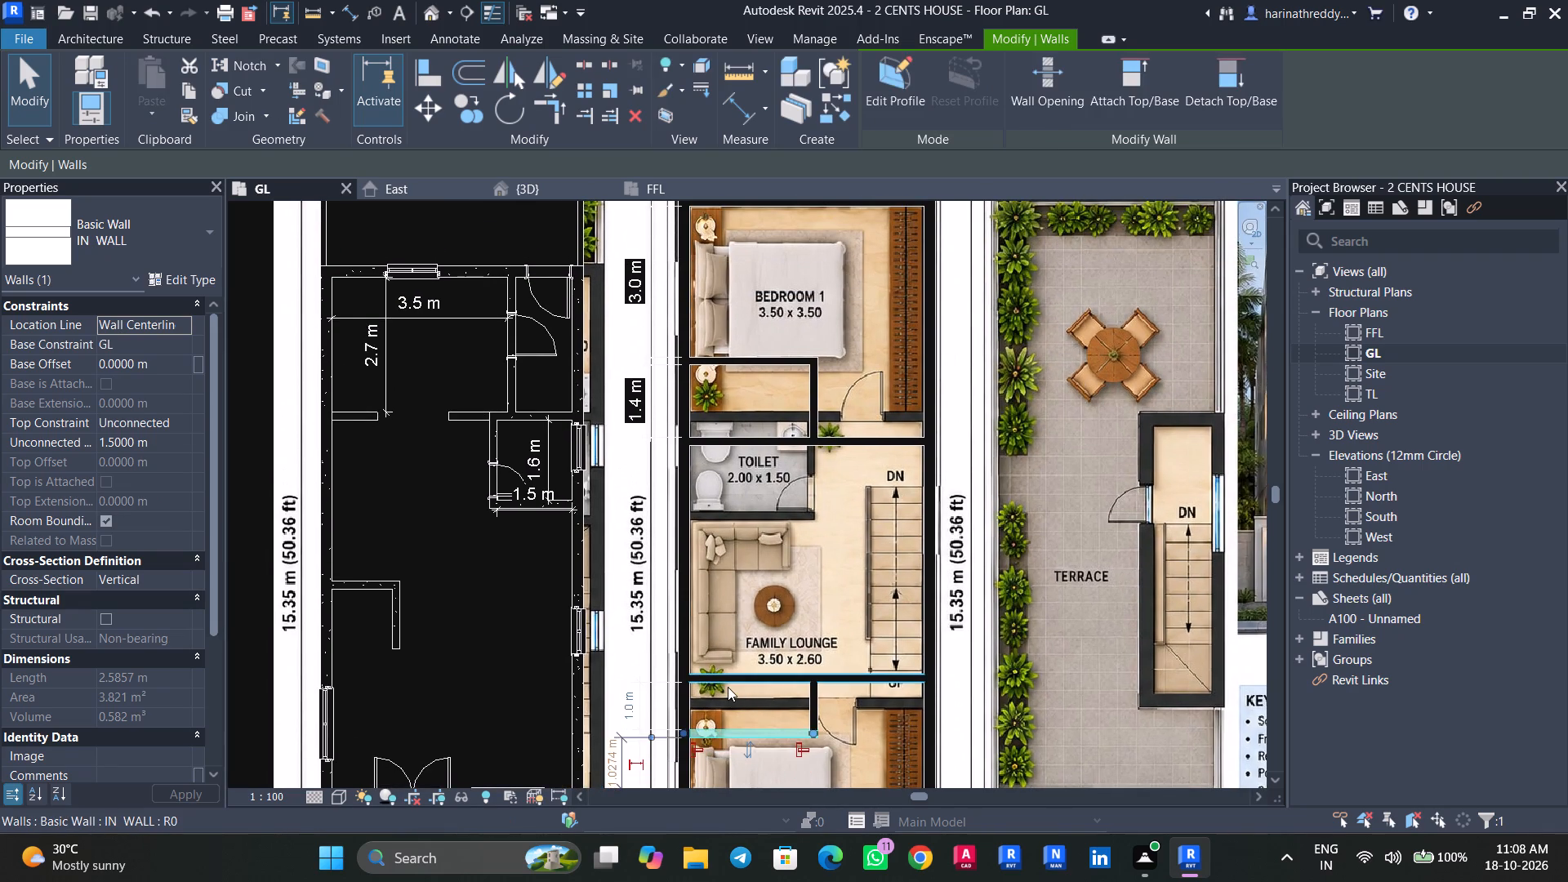
key(Escape)
key(Escape)
Set the enclosure's clear depth to 1.4 m by moving the lounge partition relative to the repositioned south partition.
click(725, 678)
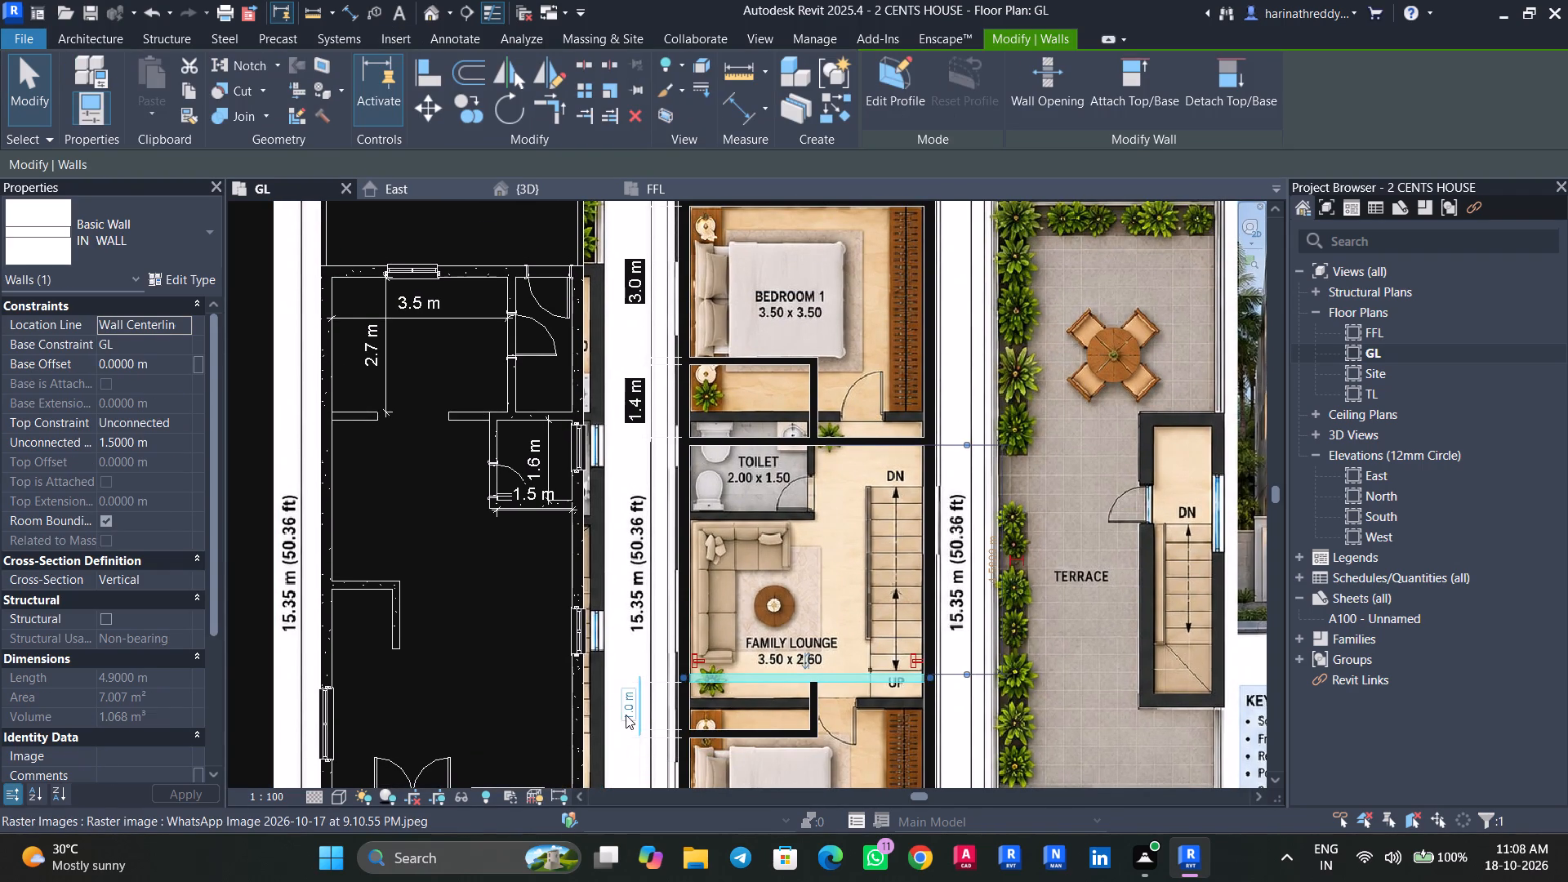
click(626, 715)
text(1.4)
key(Return)
key(Escape)
key(Escape)
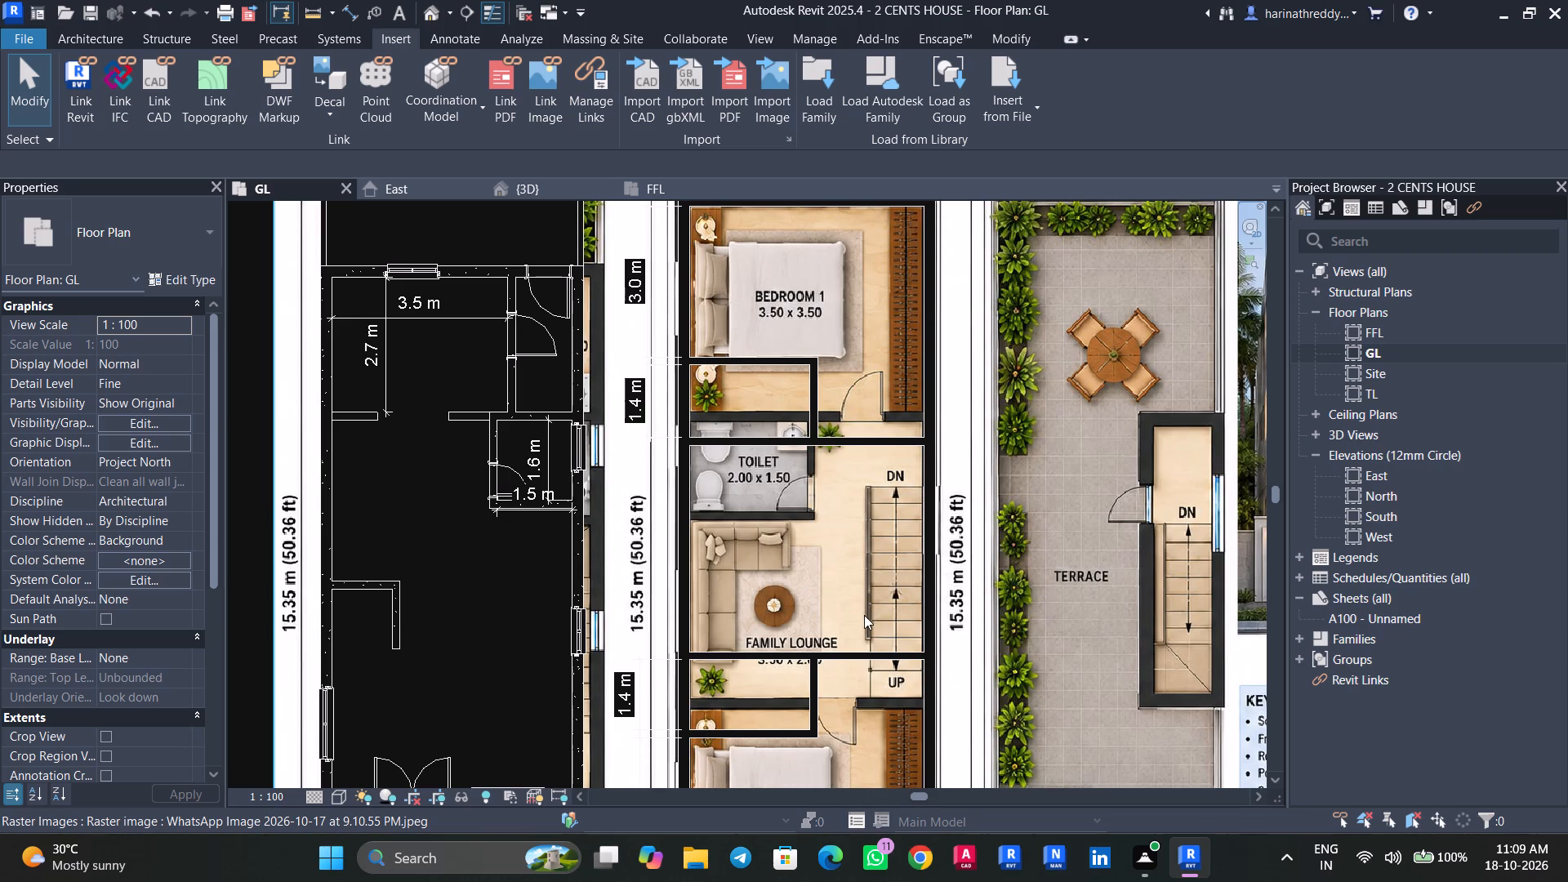
Dimension the first floor's overall width between the outer faces of the west and east exterior walls, placed north of the plan.
middle_drag(864, 606, 849, 336)
middle_drag(853, 426, 815, 675)
middle_drag(782, 510, 779, 666)
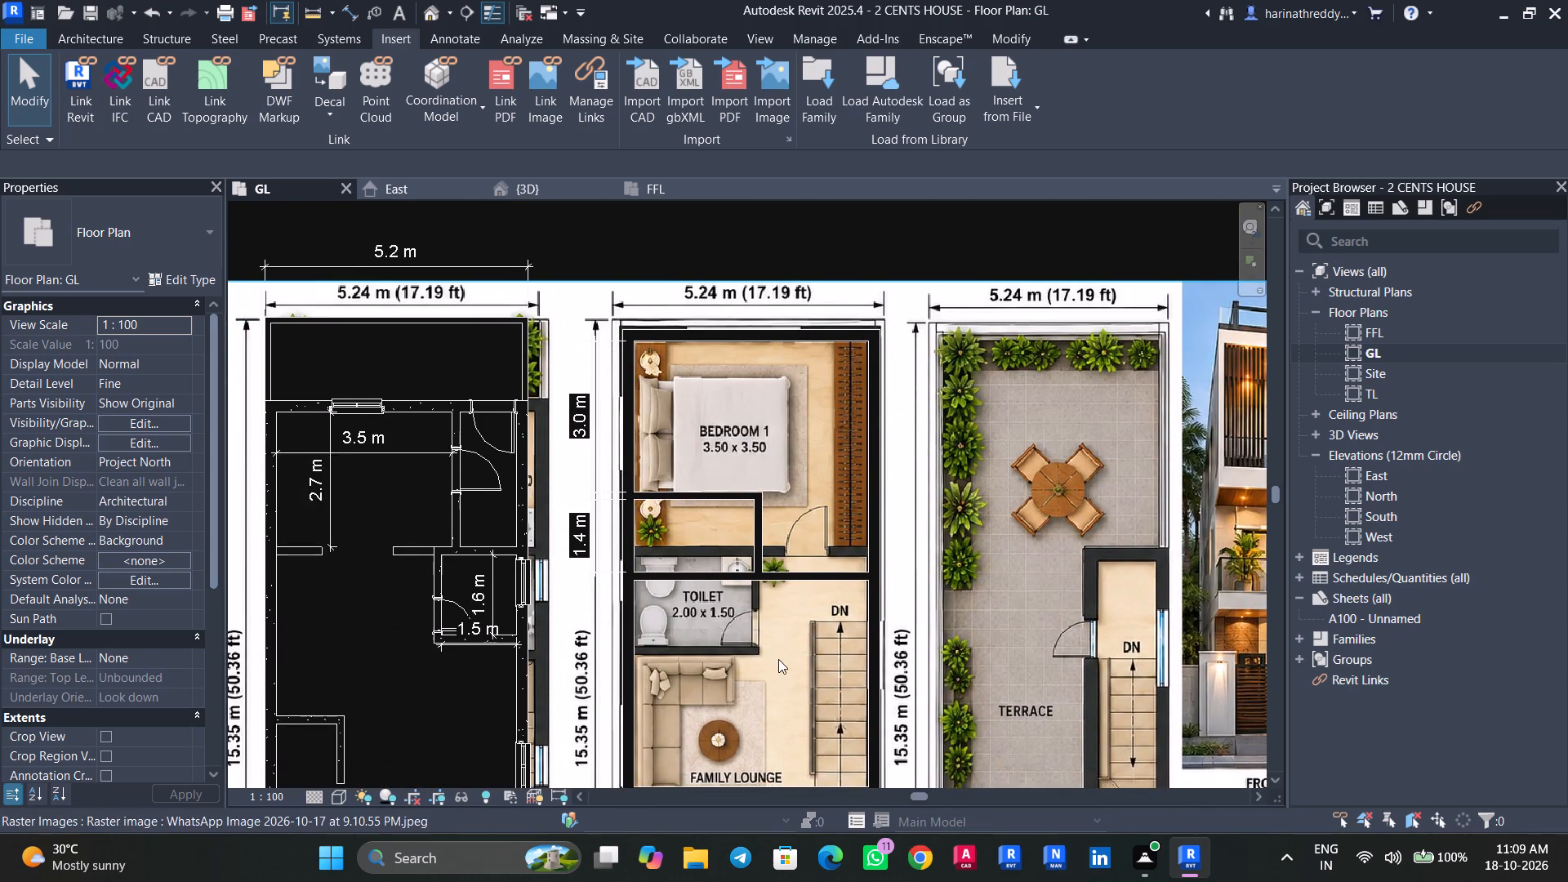
middle_drag(778, 657, 767, 599)
text(DI)
scroll(670, 293, up, 4)
key(Tab)
click(567, 330)
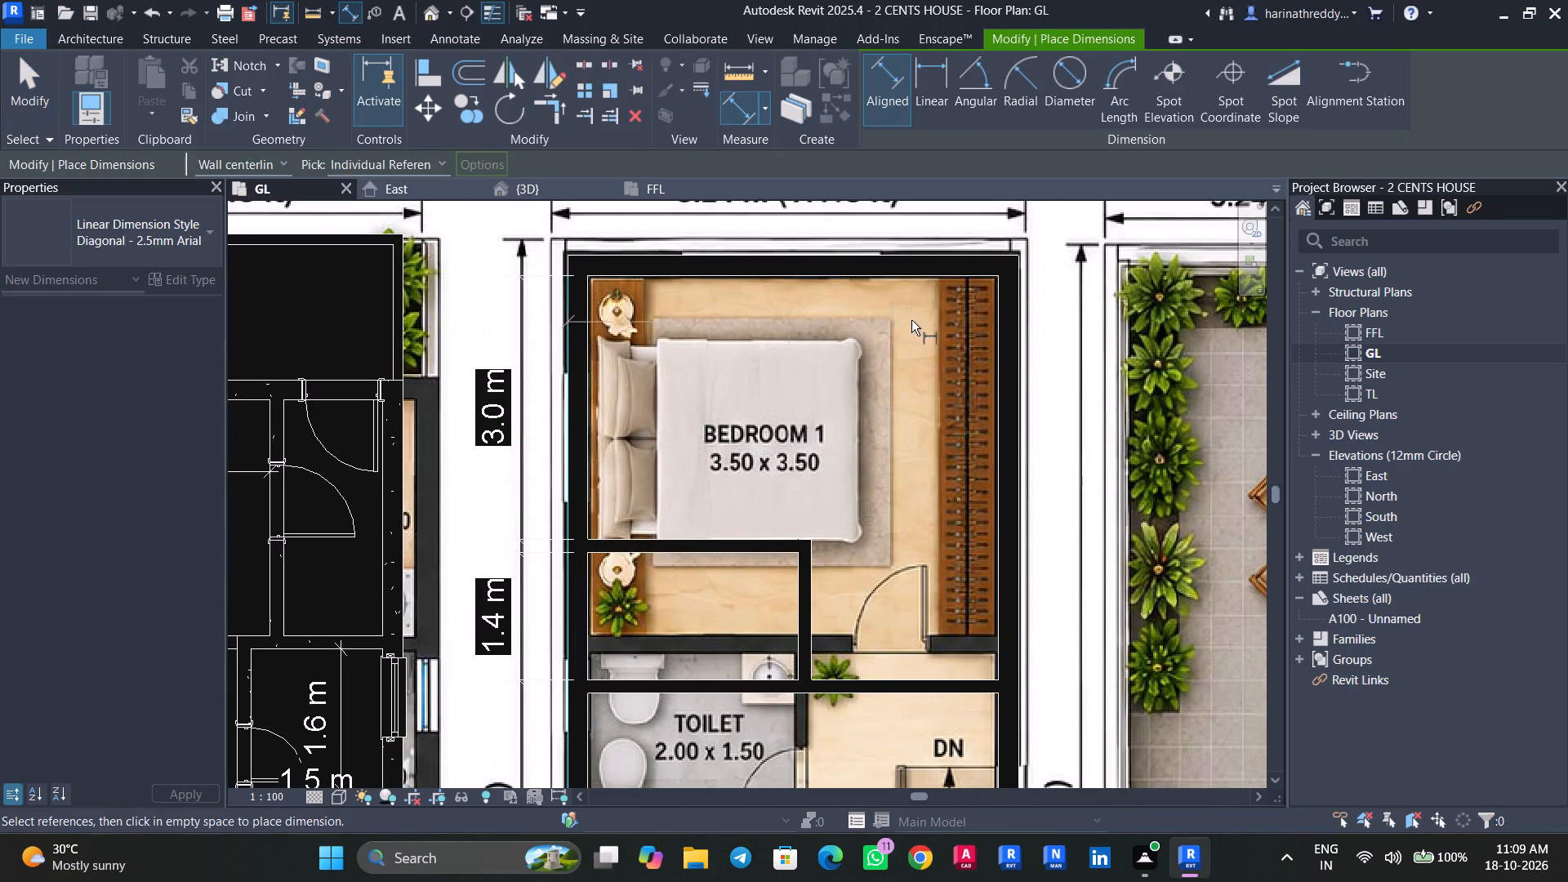
key(Tab)
click(1020, 352)
scroll(1006, 416, down, 3)
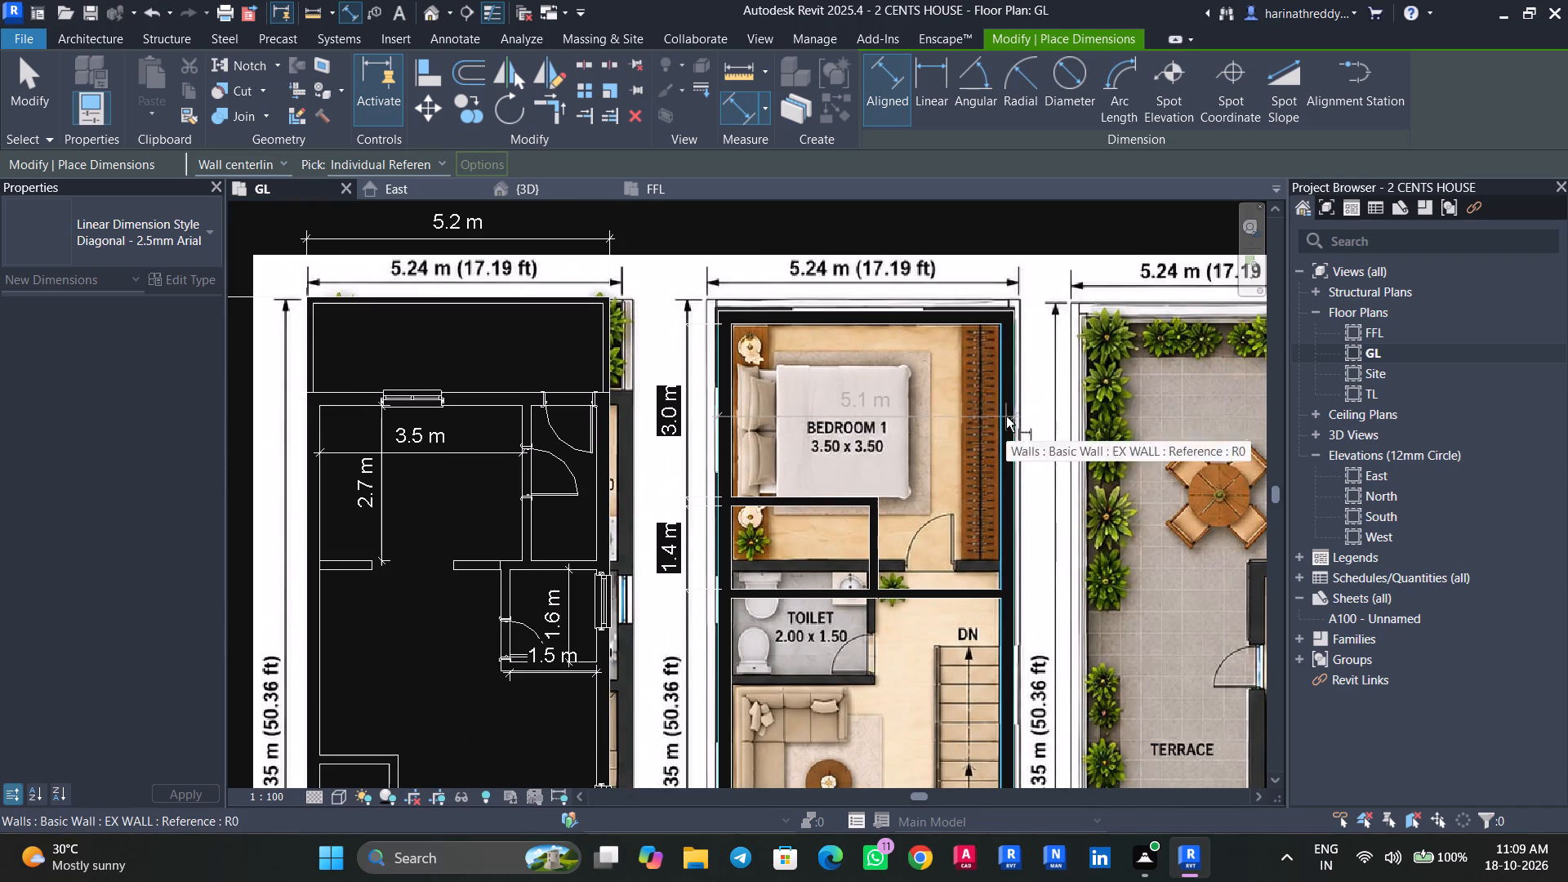
click(1059, 242)
key(Escape)
key(Escape)
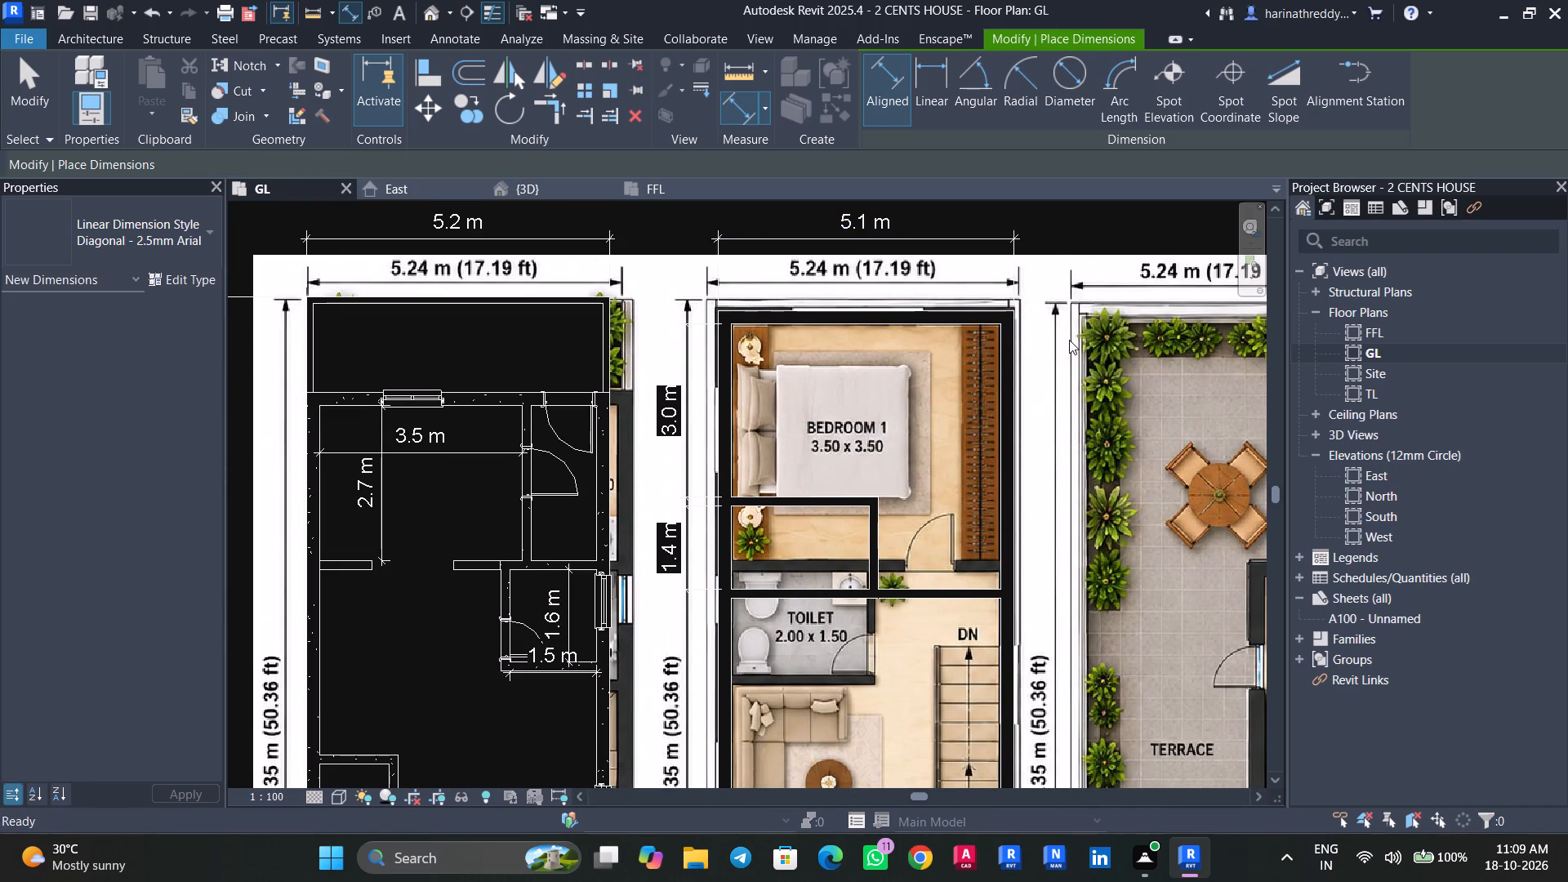
Set the first floor's overall width to 5.24 m by moving the east exterior wall.
middle_drag(1070, 341, 1035, 417)
key(Escape)
click(971, 467)
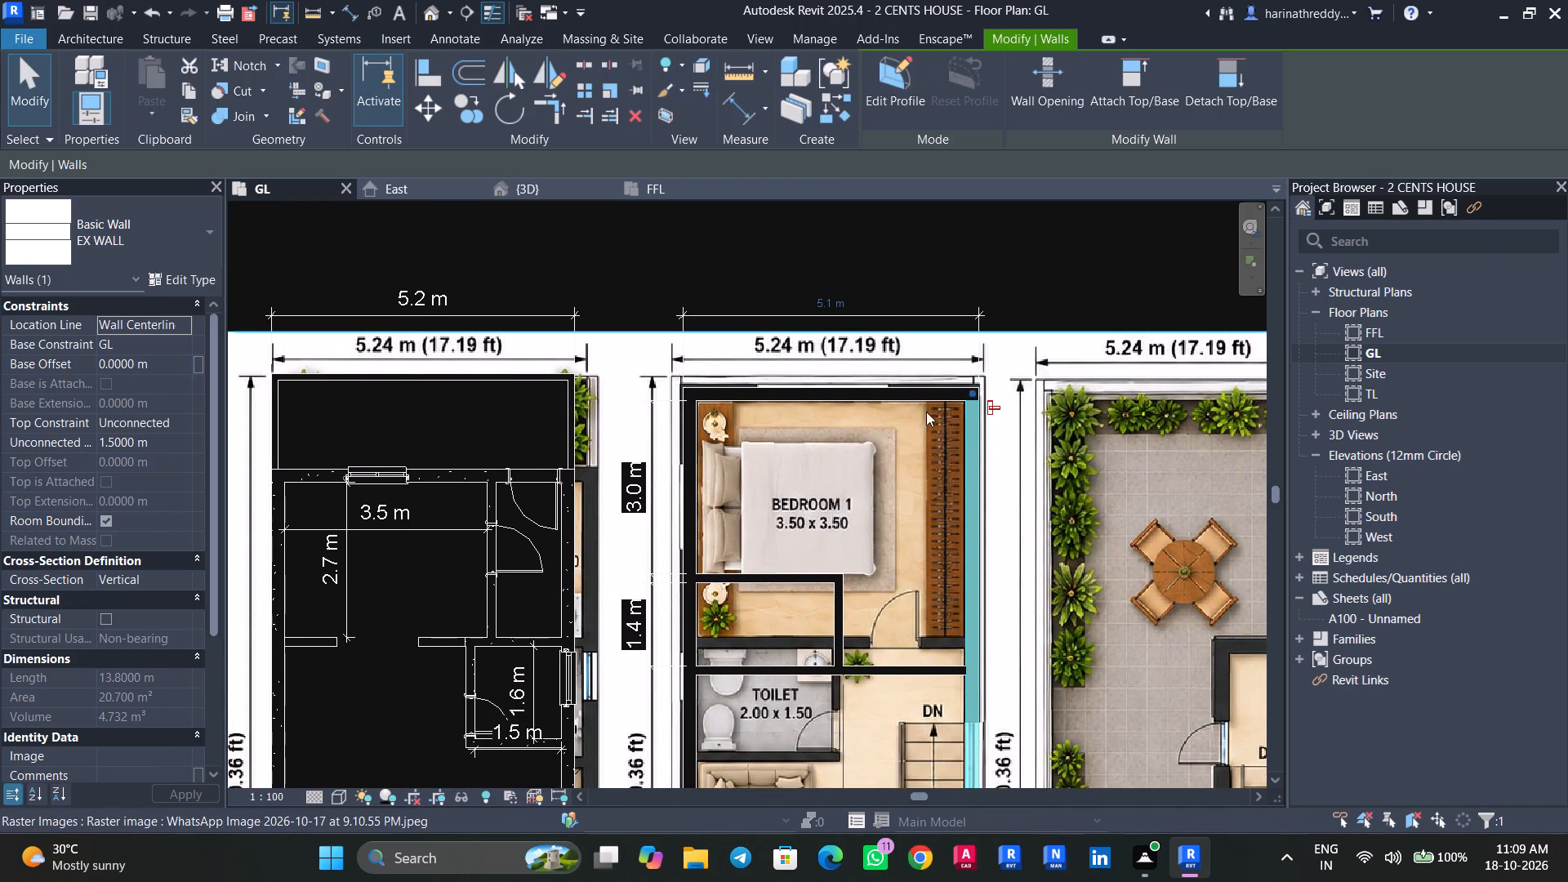
click(845, 306)
text(5.24)
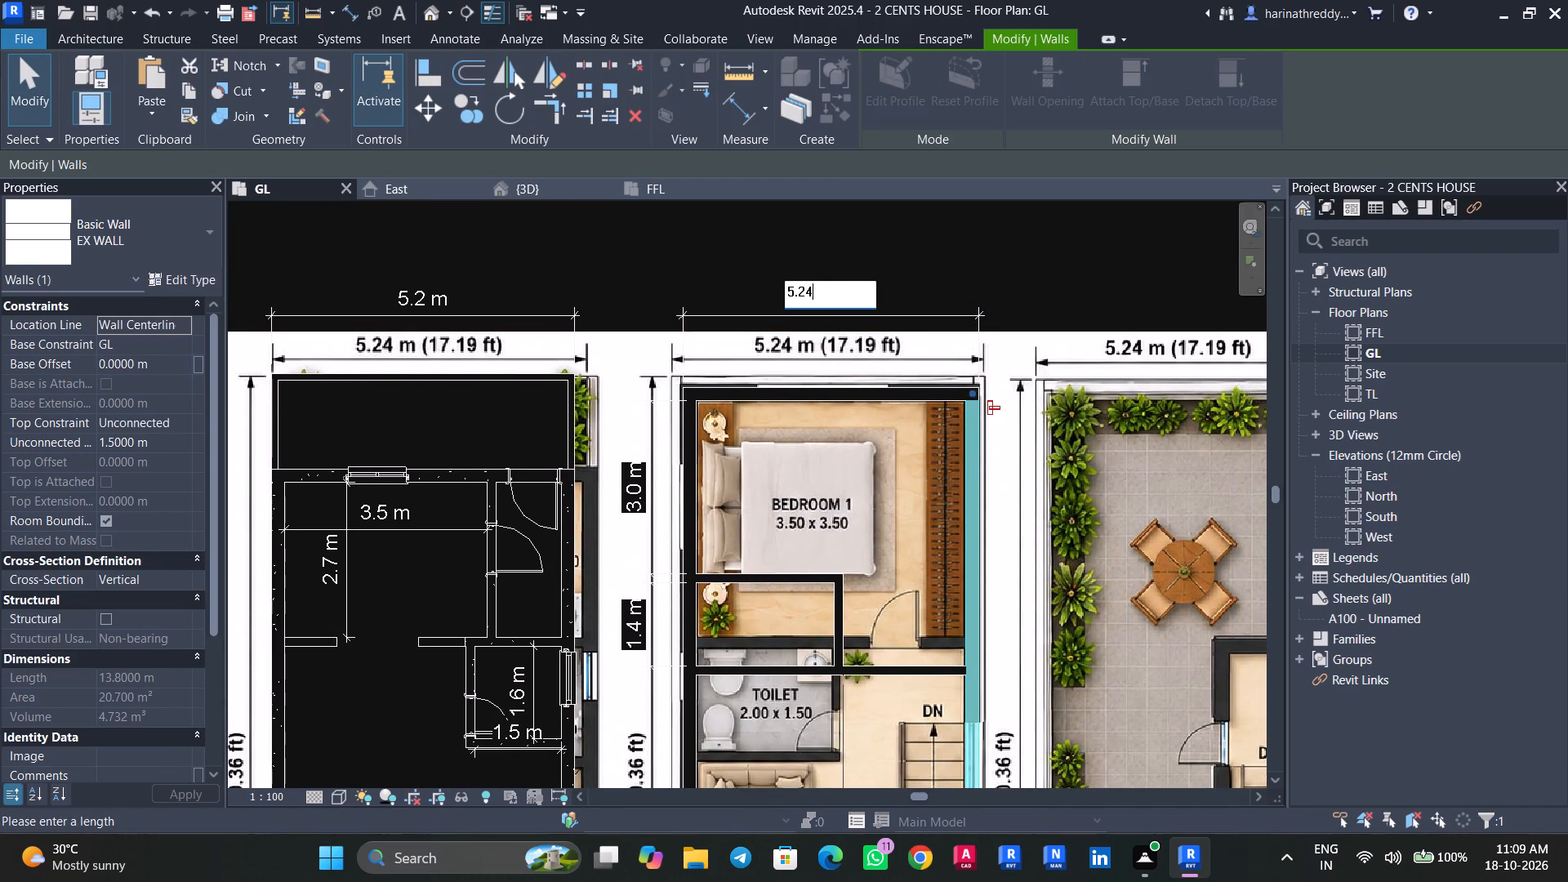
key(Return)
key(Escape)
key(Escape)
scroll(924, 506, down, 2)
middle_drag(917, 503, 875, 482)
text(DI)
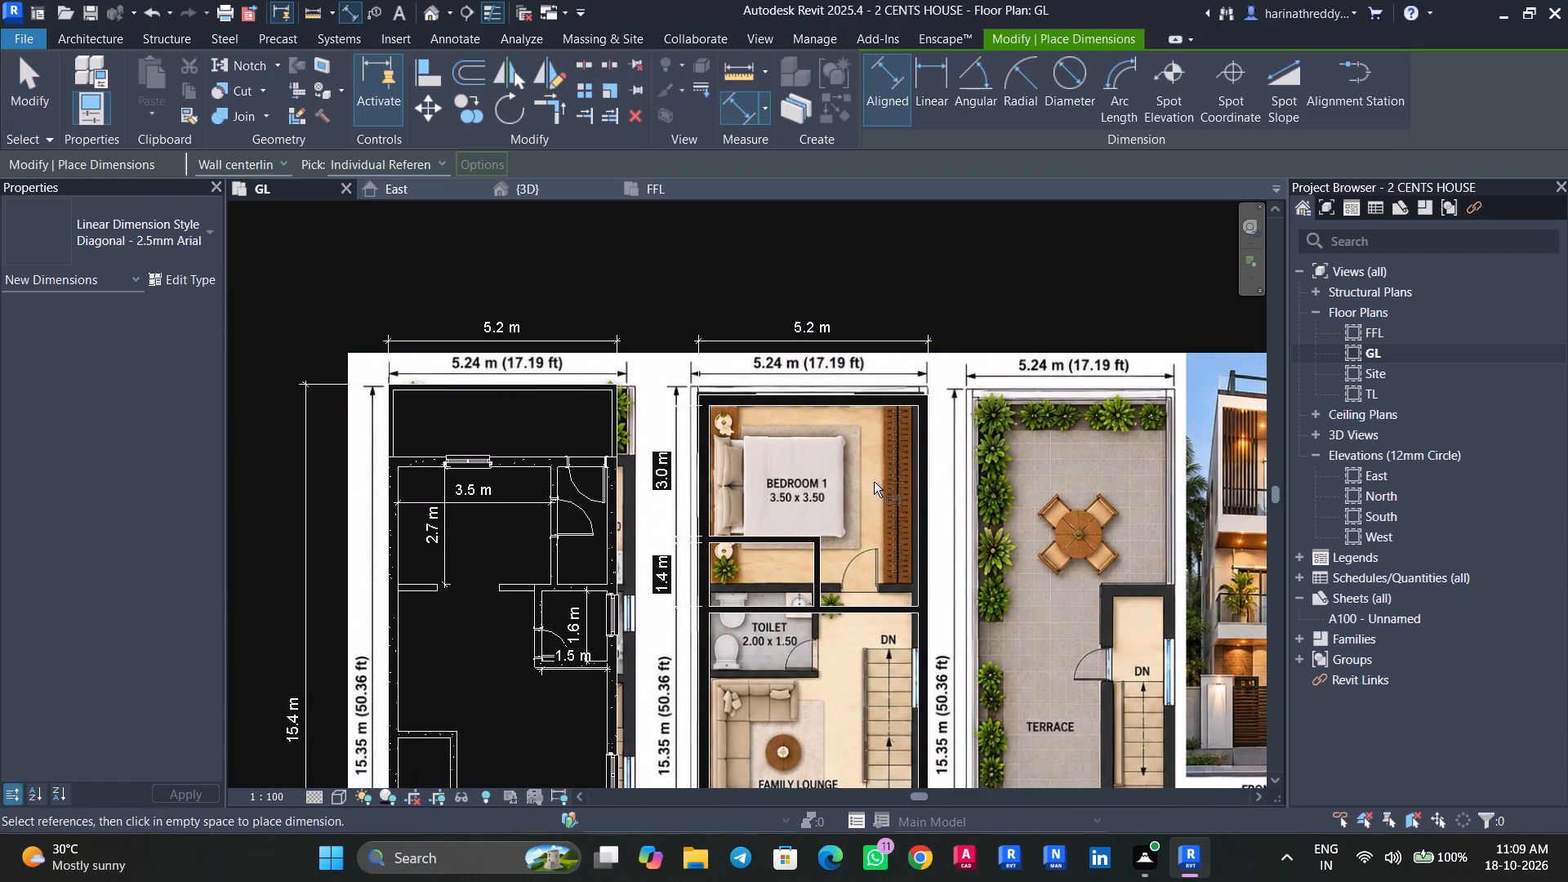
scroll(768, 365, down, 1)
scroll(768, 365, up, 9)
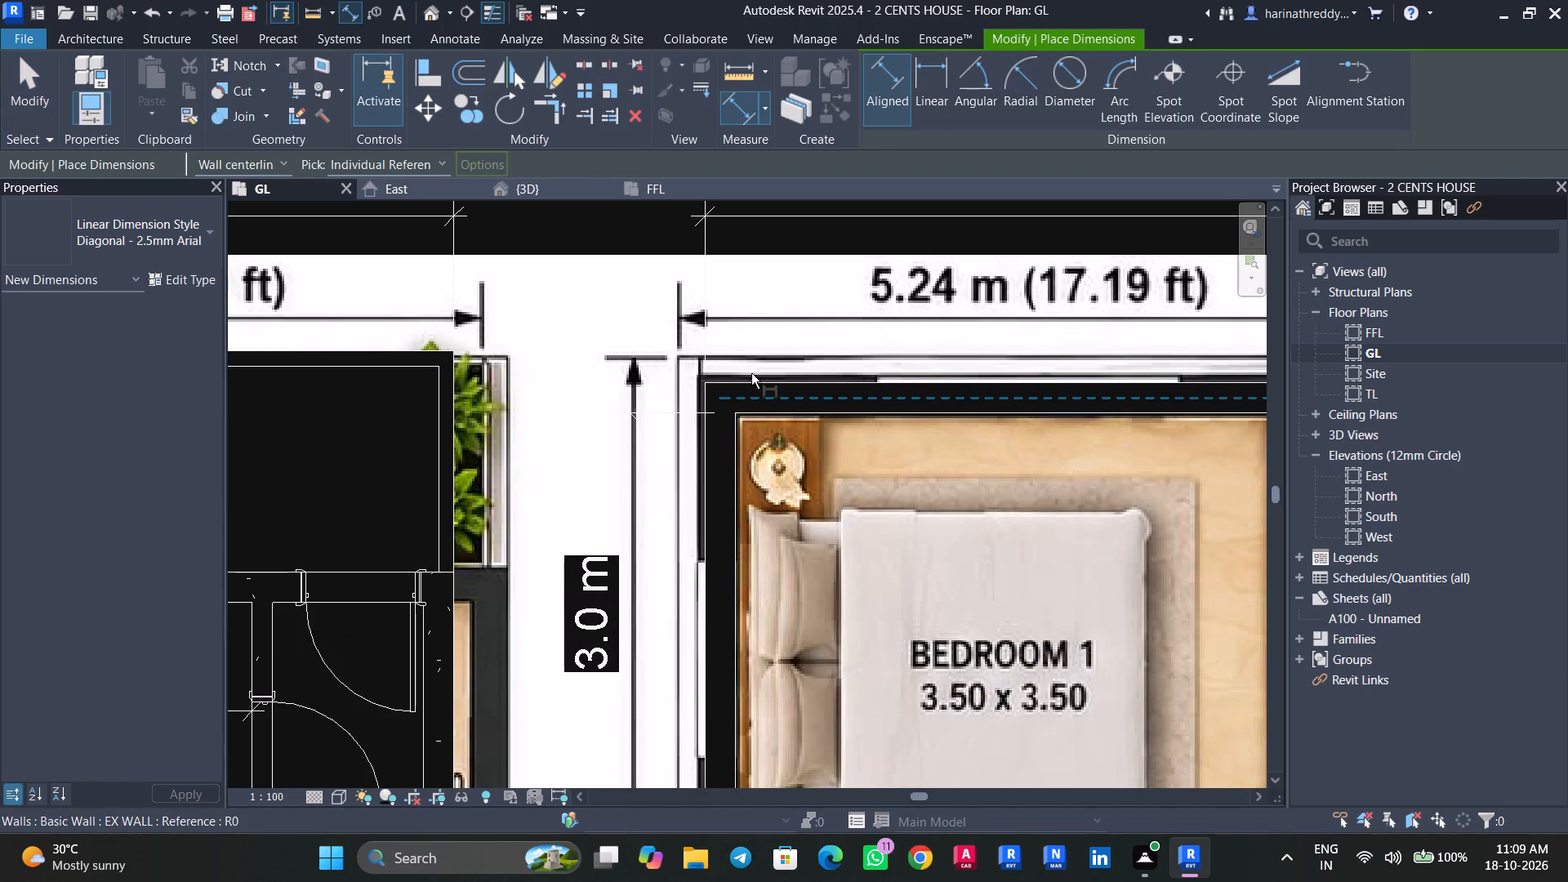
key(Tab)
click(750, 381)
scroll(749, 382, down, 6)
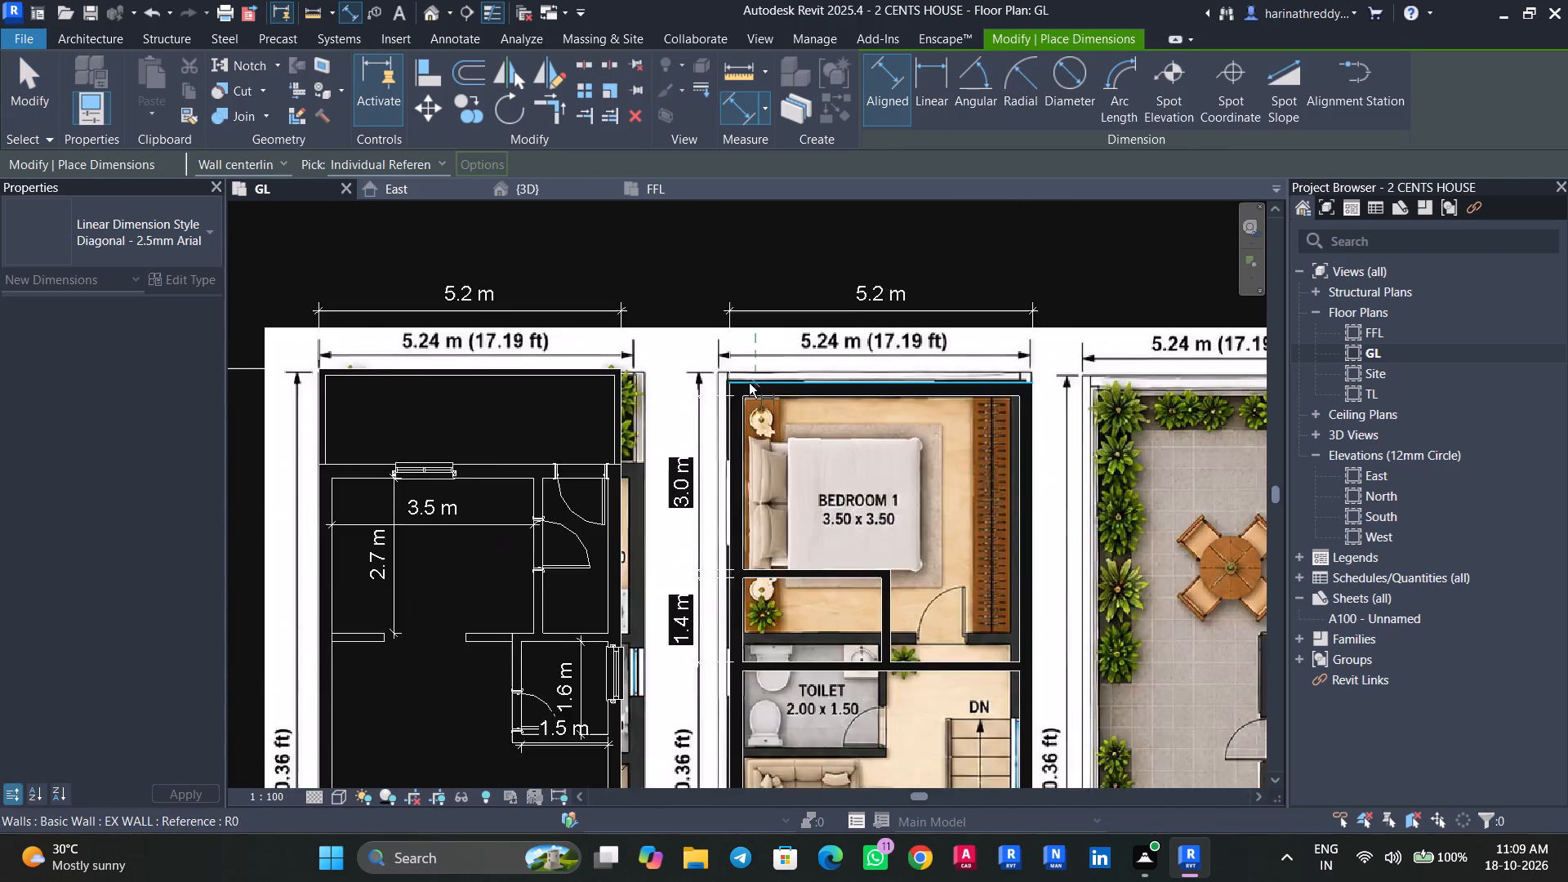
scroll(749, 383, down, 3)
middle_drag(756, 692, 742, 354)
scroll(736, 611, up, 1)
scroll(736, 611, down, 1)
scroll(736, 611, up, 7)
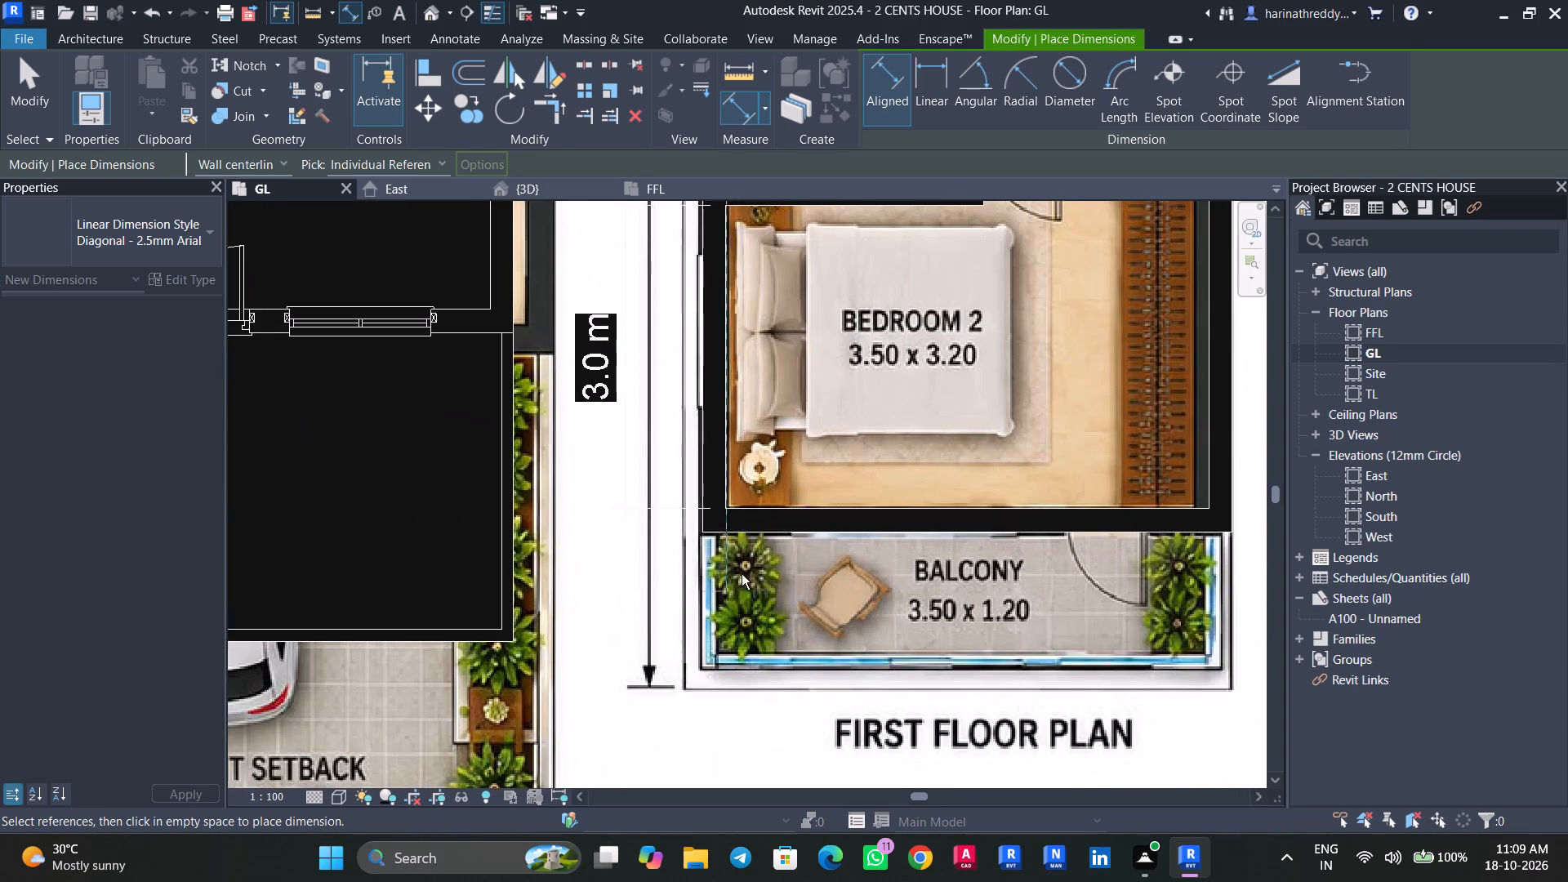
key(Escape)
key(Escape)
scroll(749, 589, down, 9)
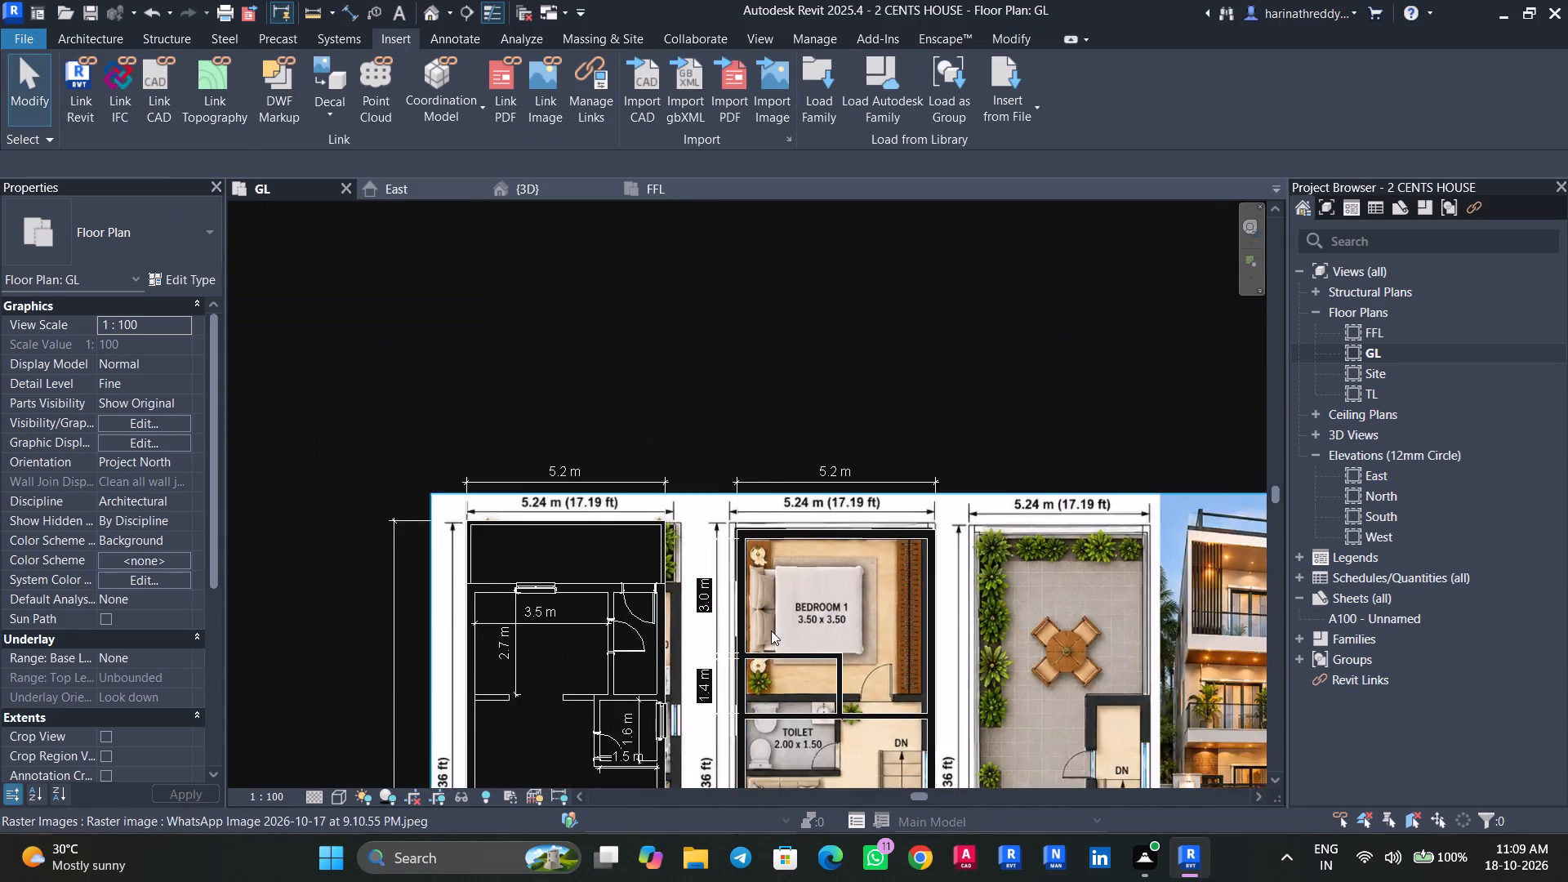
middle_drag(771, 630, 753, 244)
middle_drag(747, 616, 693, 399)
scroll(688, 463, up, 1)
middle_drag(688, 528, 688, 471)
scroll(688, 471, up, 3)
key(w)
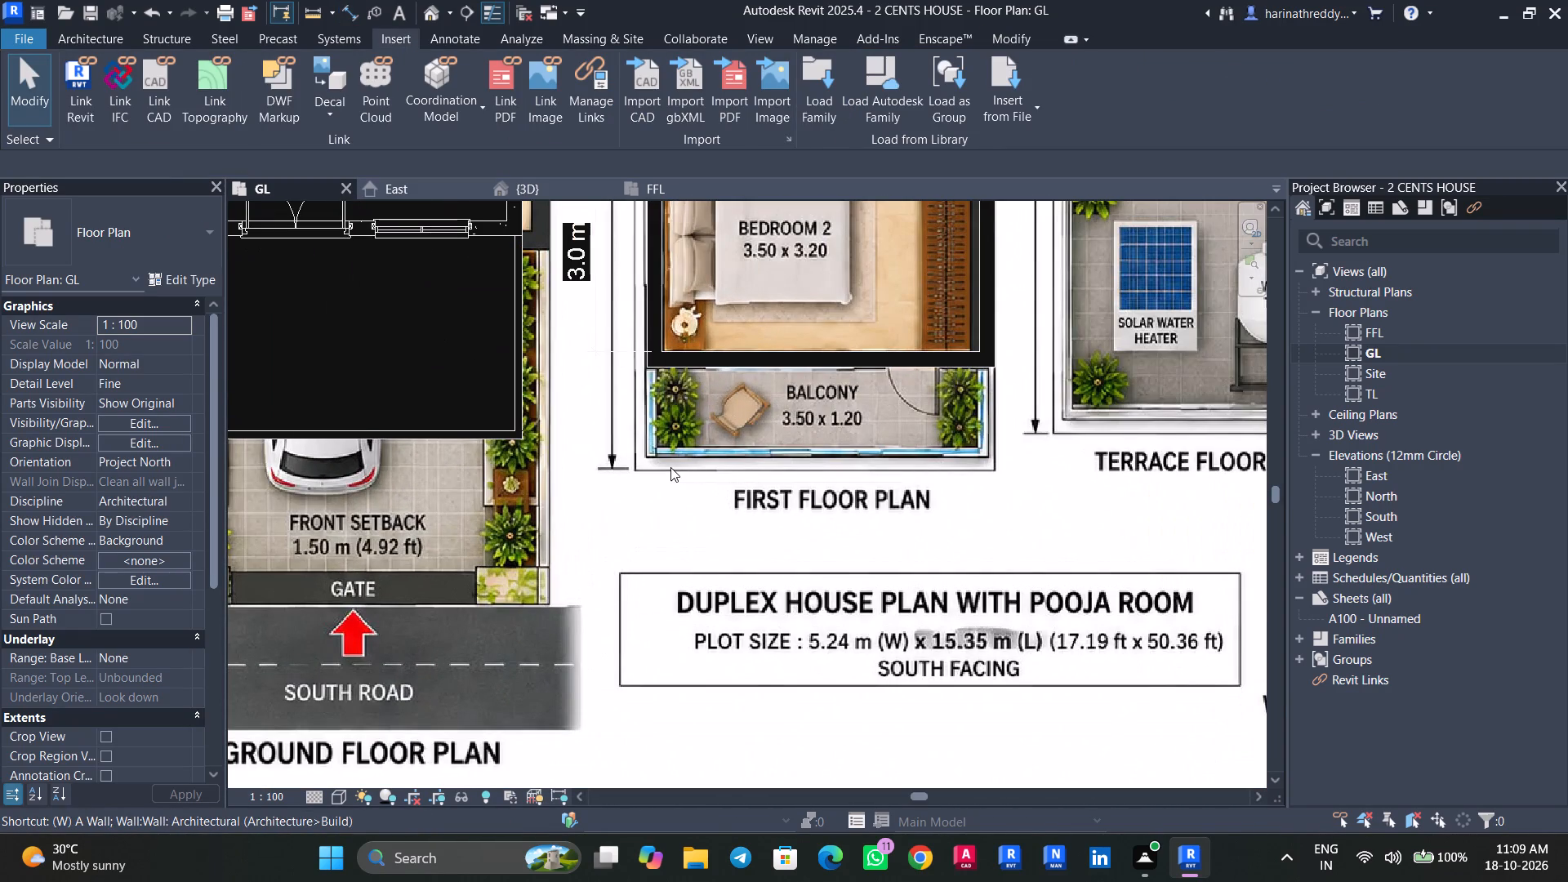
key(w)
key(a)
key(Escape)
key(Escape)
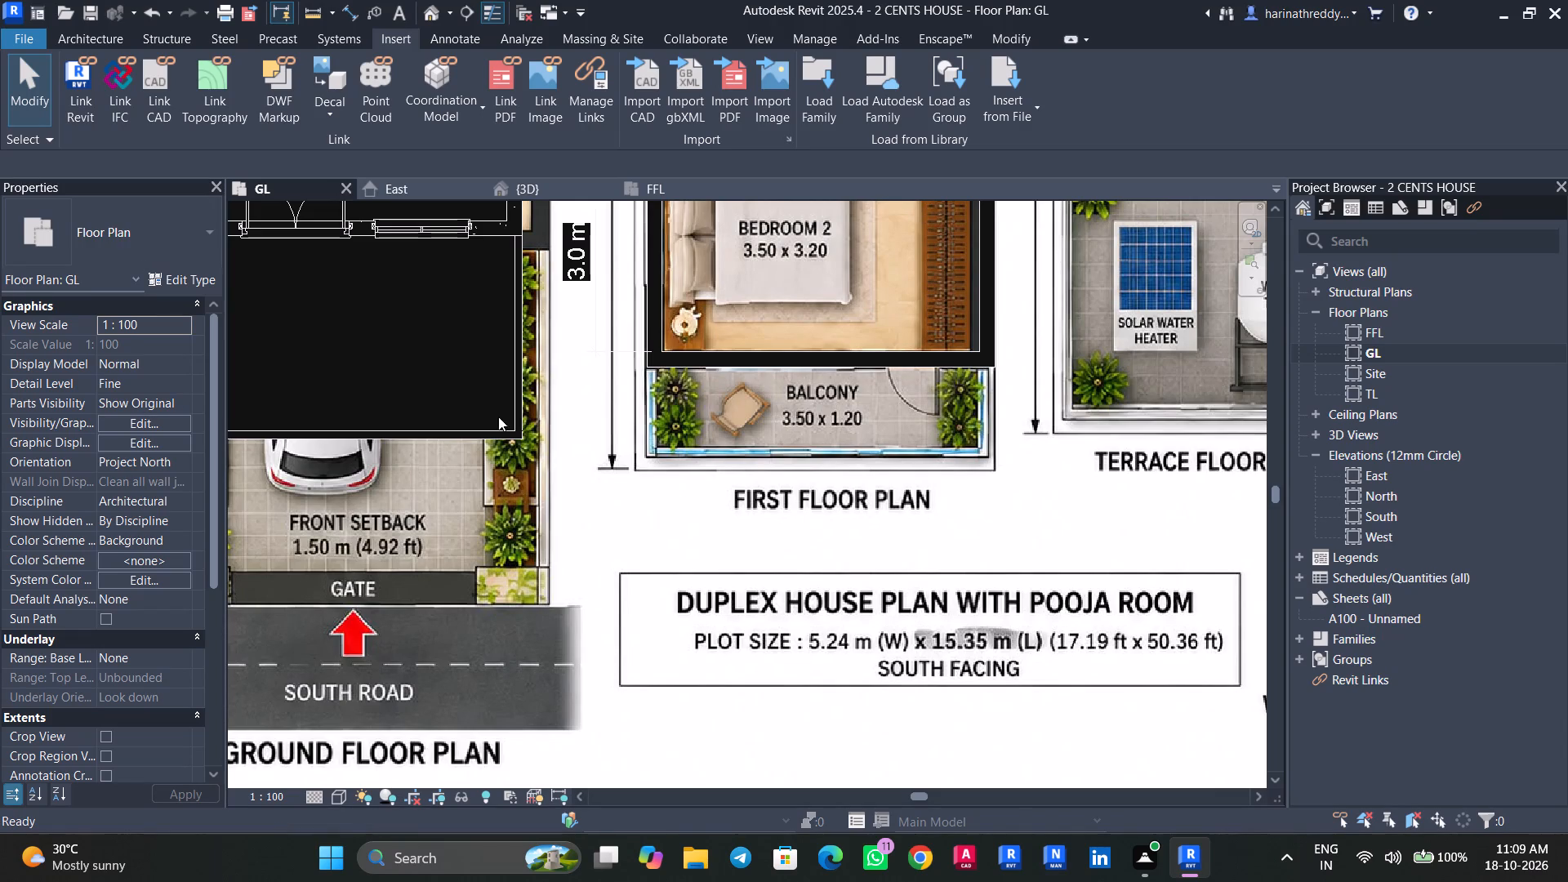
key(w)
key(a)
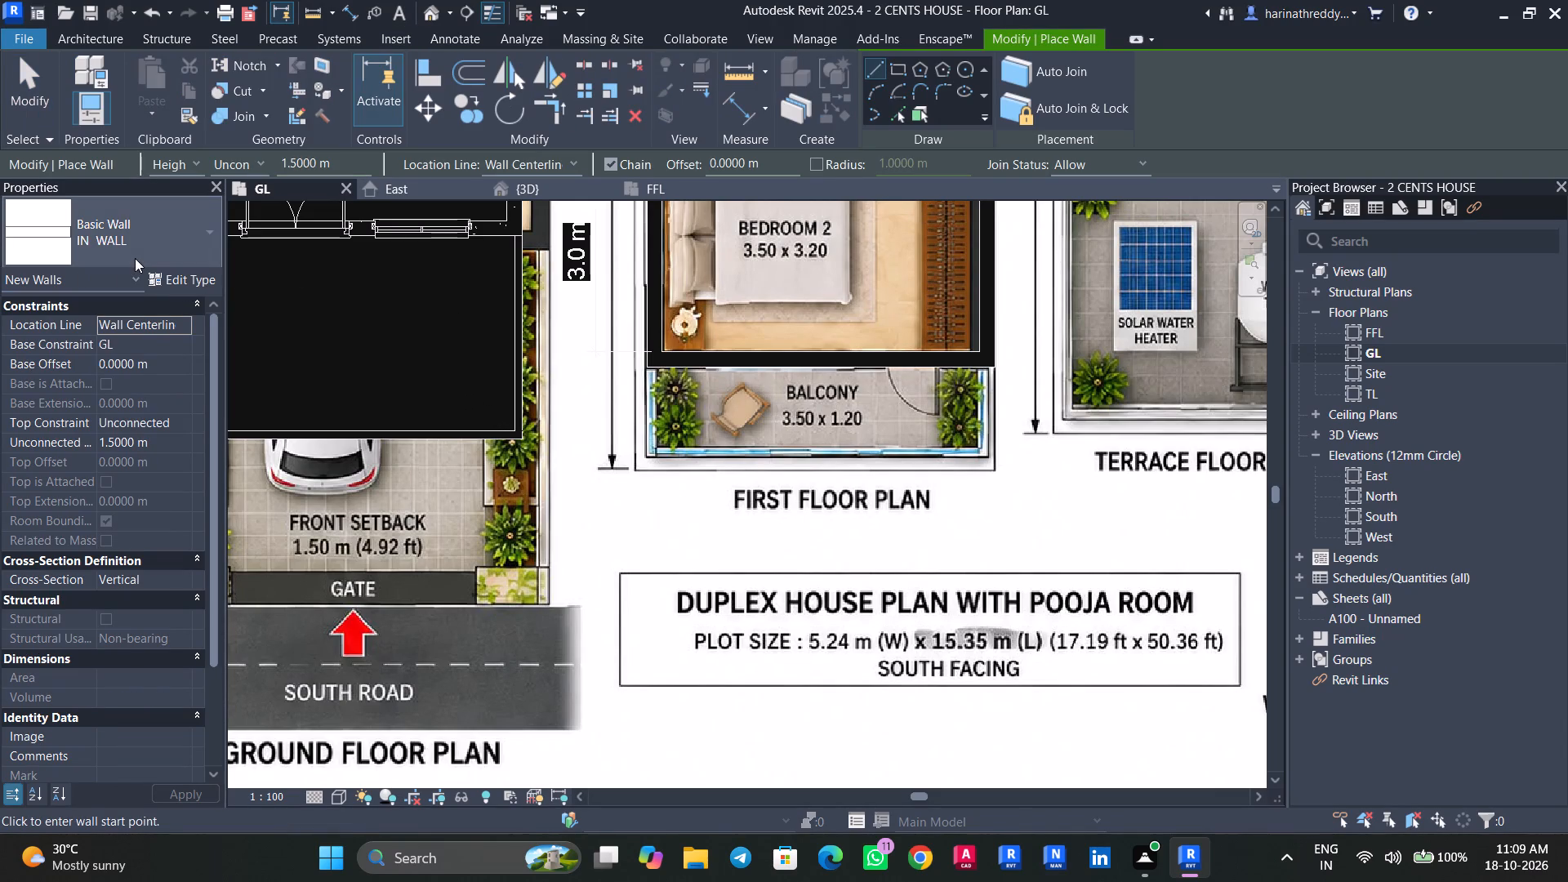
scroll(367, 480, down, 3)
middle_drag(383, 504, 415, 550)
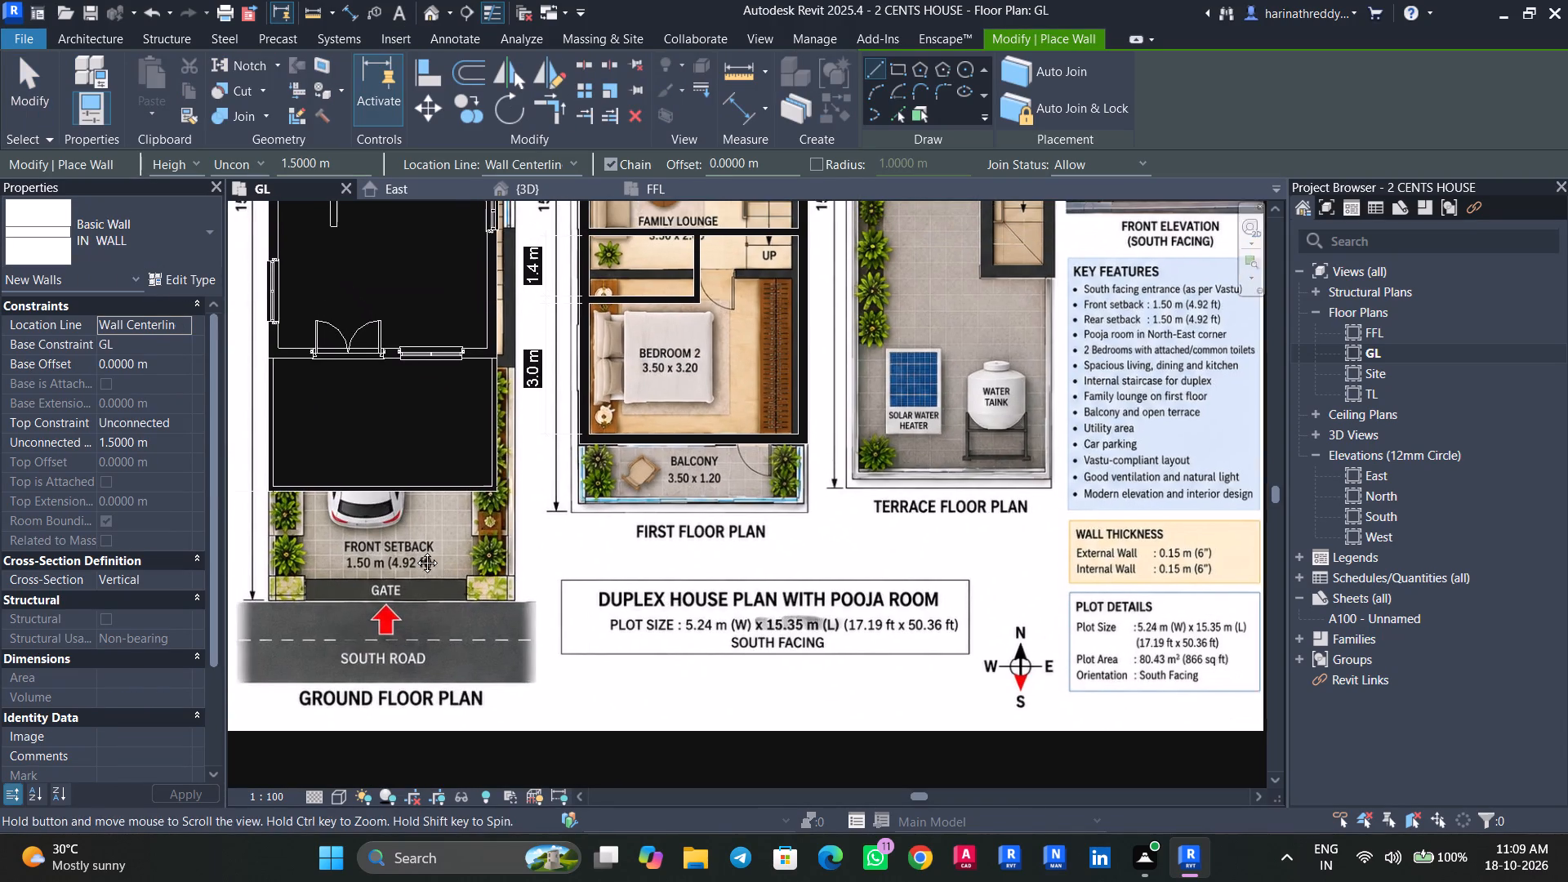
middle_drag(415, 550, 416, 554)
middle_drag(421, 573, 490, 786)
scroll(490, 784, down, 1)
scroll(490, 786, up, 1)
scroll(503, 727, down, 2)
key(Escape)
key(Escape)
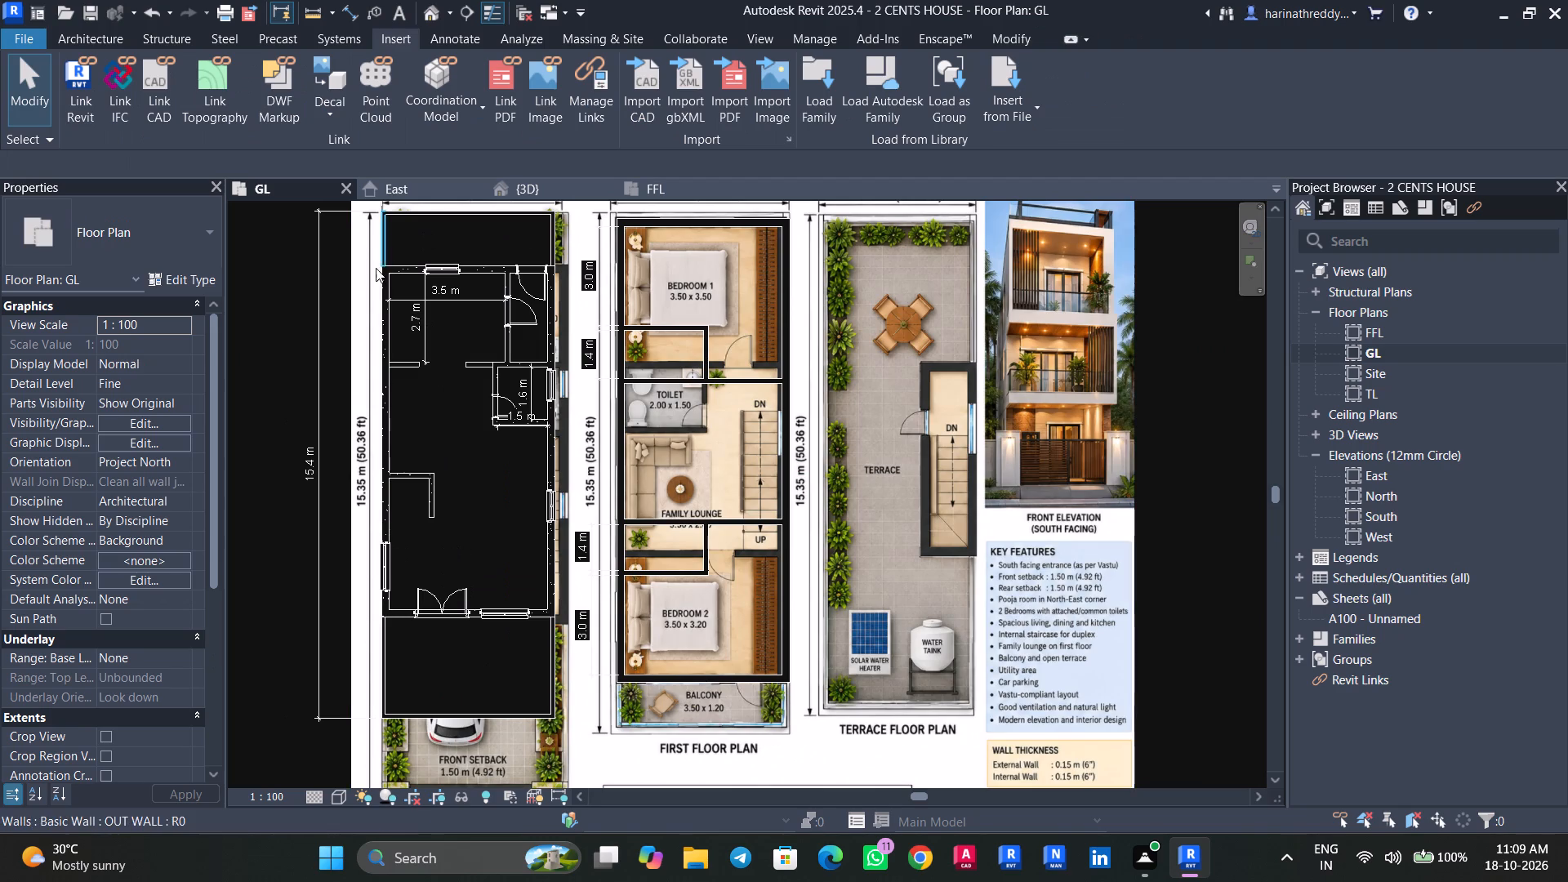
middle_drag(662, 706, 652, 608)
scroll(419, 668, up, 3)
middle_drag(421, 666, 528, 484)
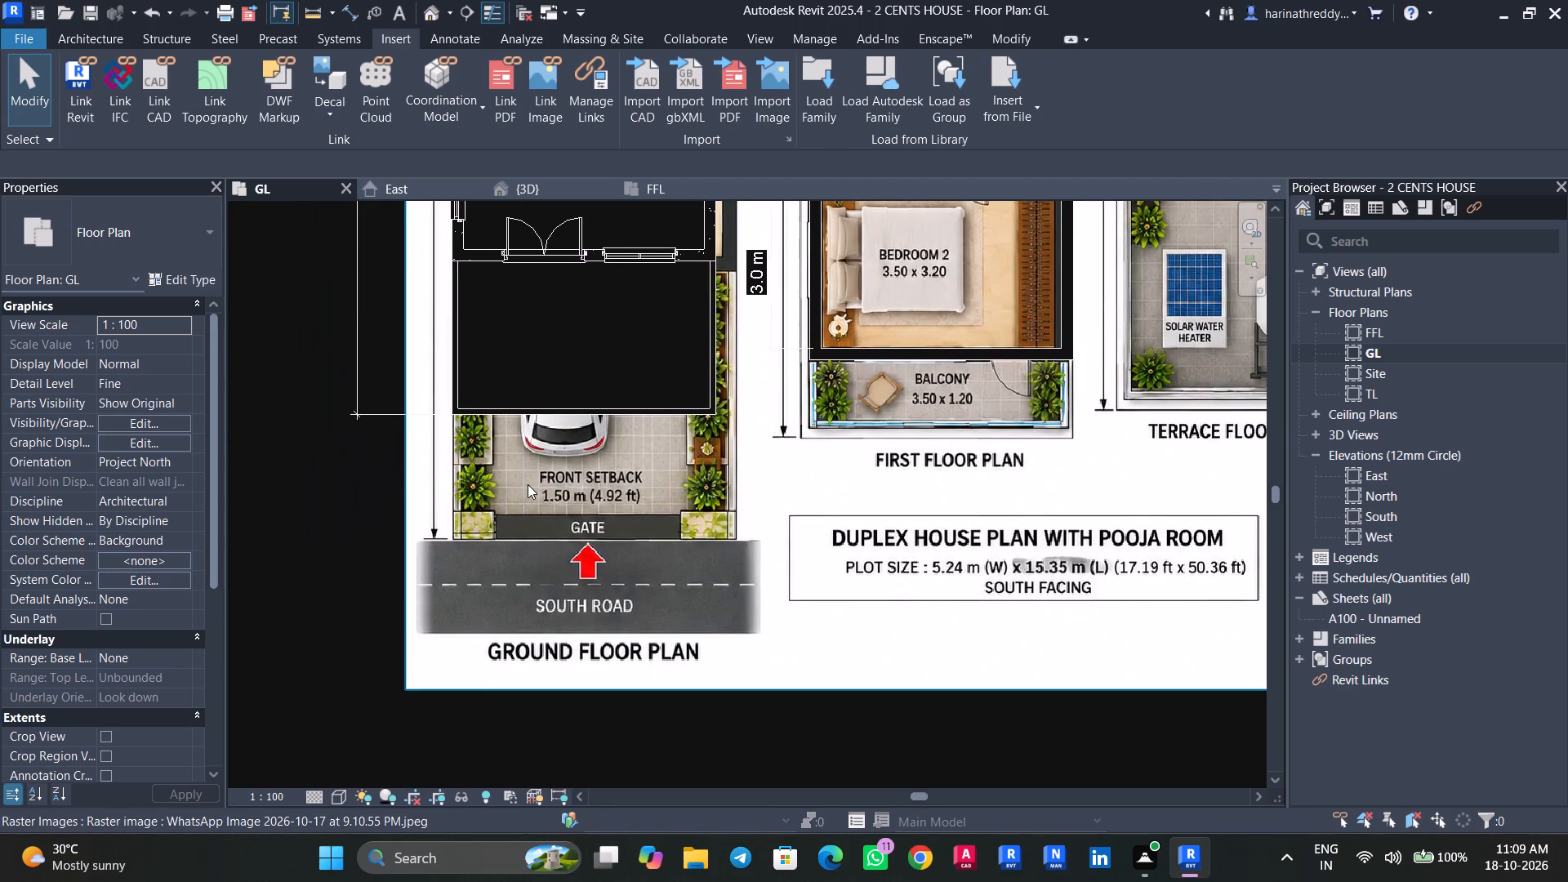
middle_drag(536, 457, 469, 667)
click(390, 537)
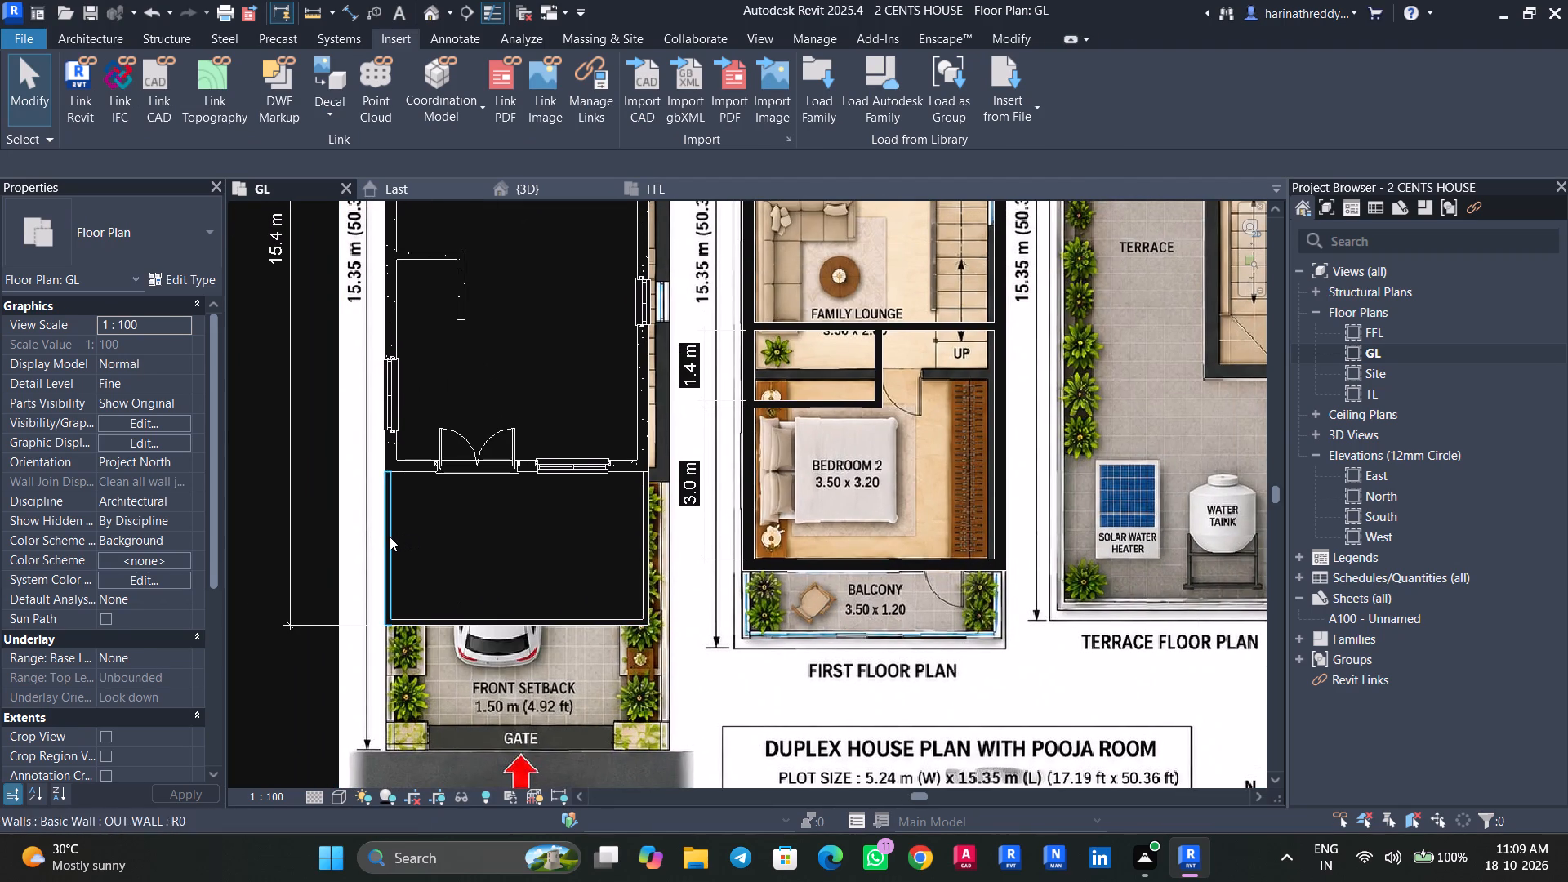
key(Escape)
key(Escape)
Draw OUT WALL walls along the first-floor balcony's west, south and east sides, starting and ending at Bedroom 2's exterior corners.
text(WA)
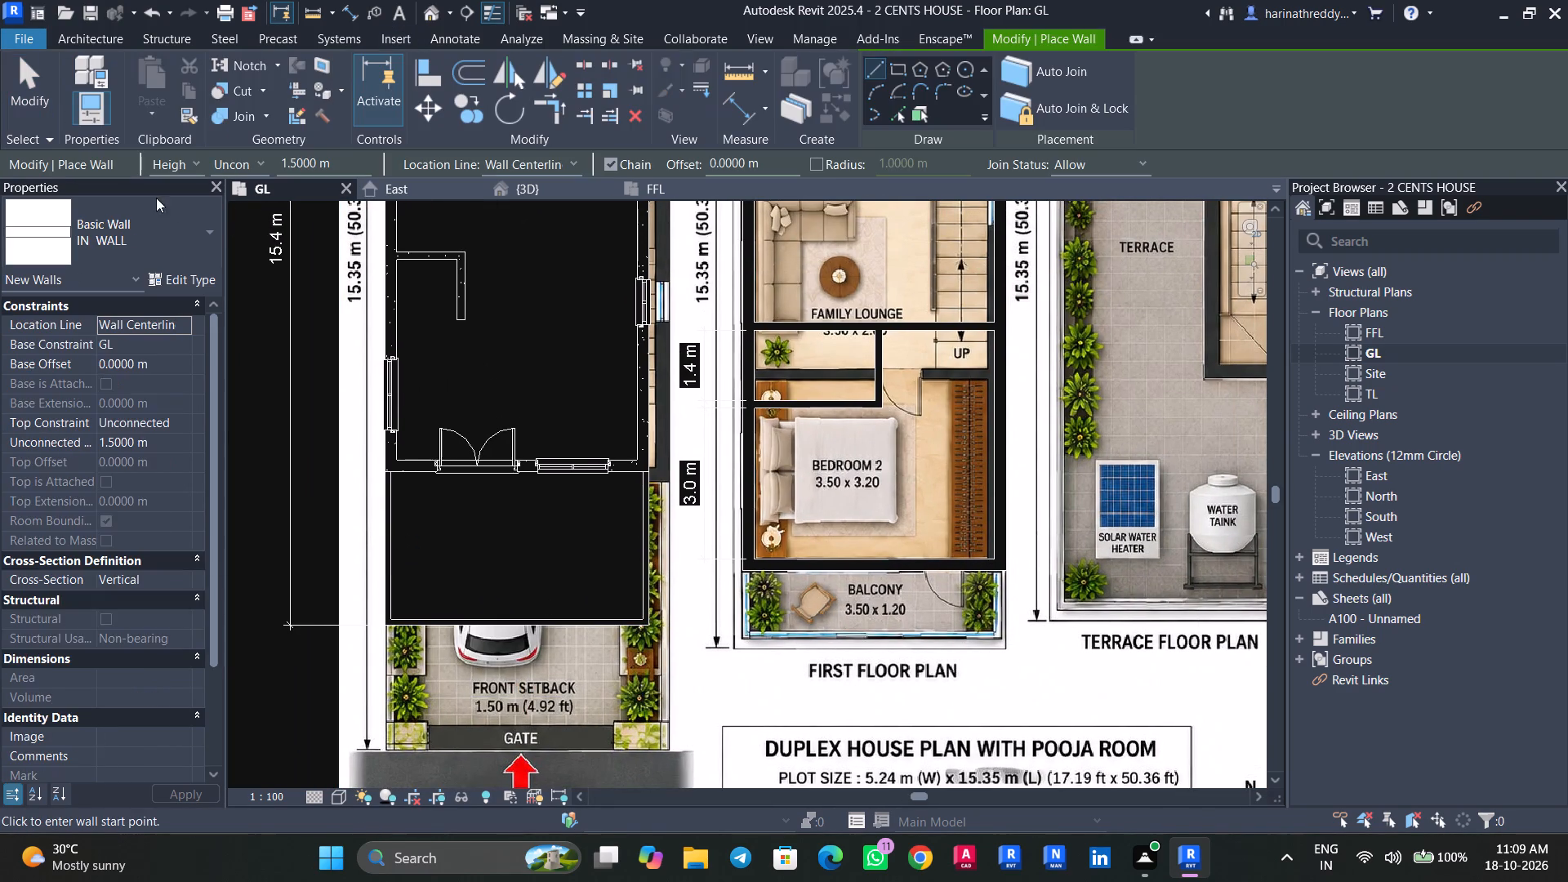
click(154, 198)
click(140, 364)
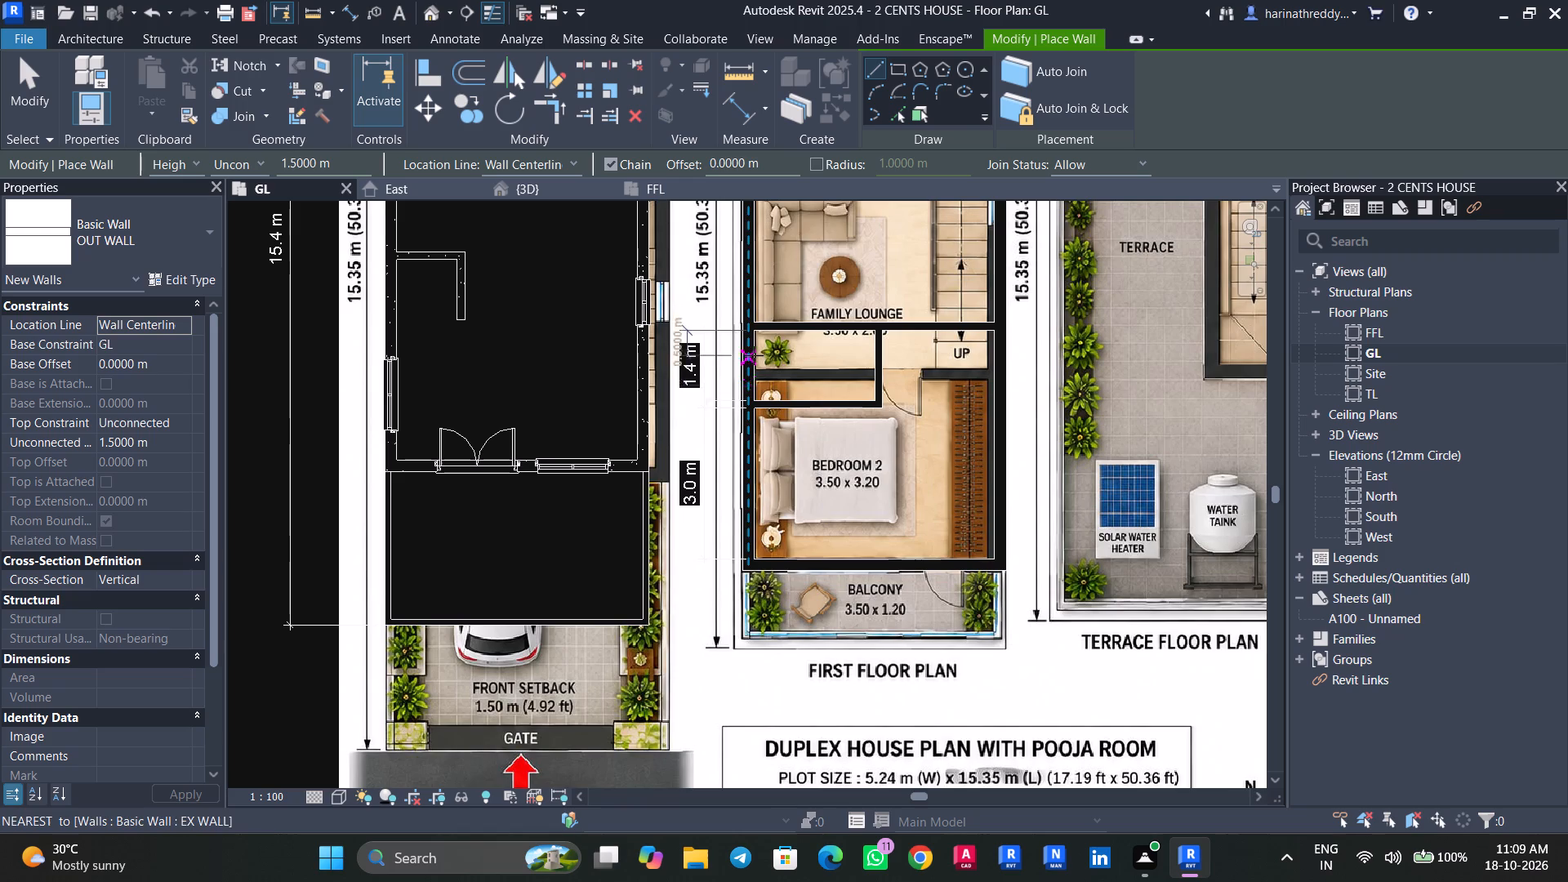
scroll(764, 573, up, 5)
click(729, 555)
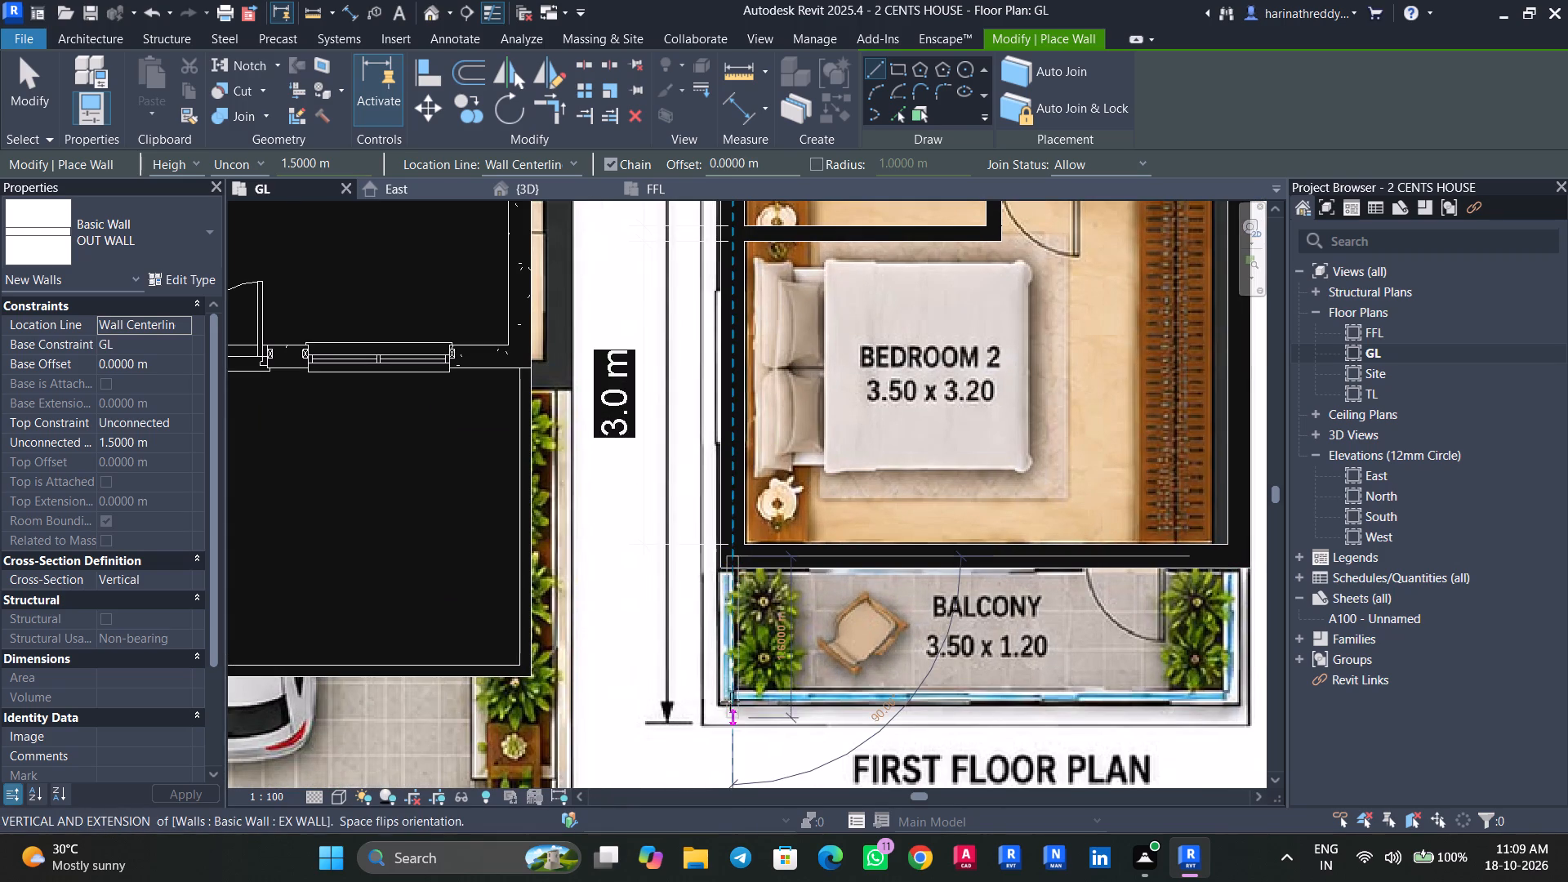
key(Escape)
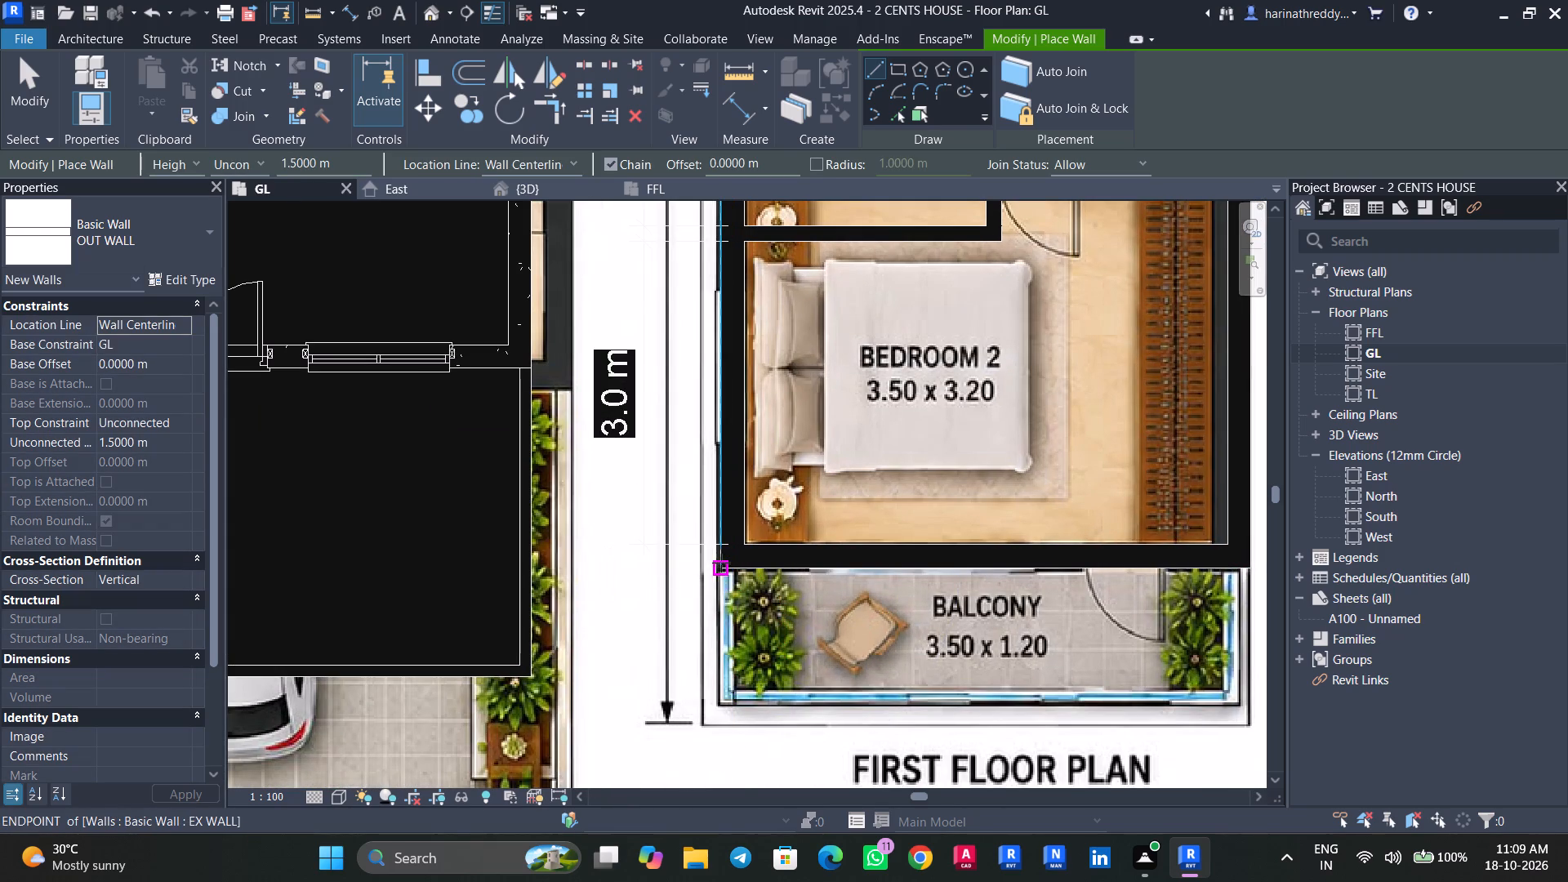
click(724, 563)
click(733, 699)
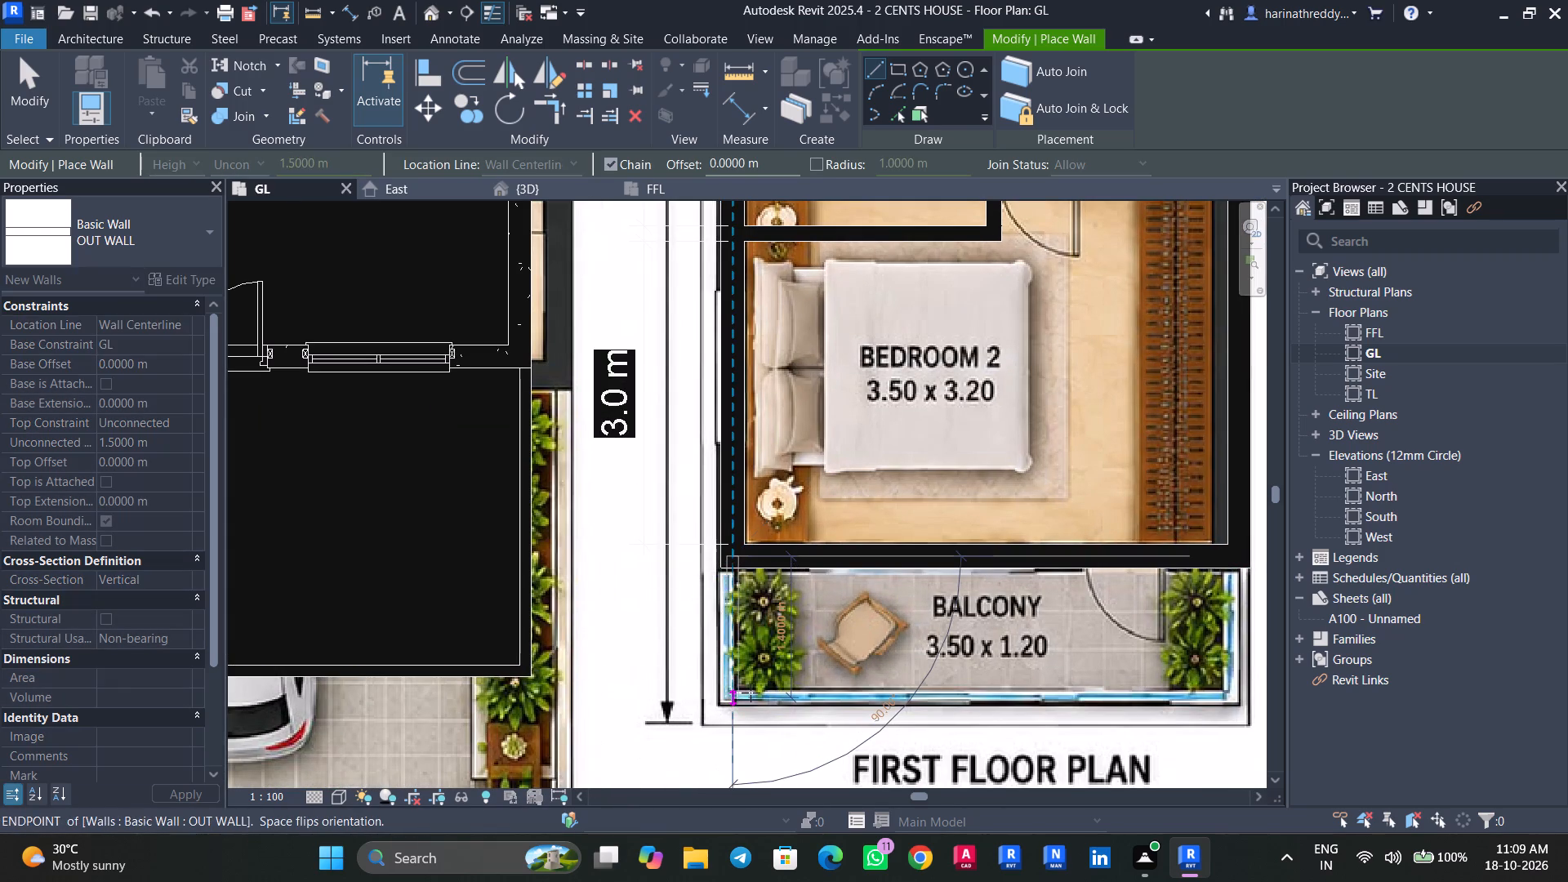
middle_drag(1109, 699, 754, 711)
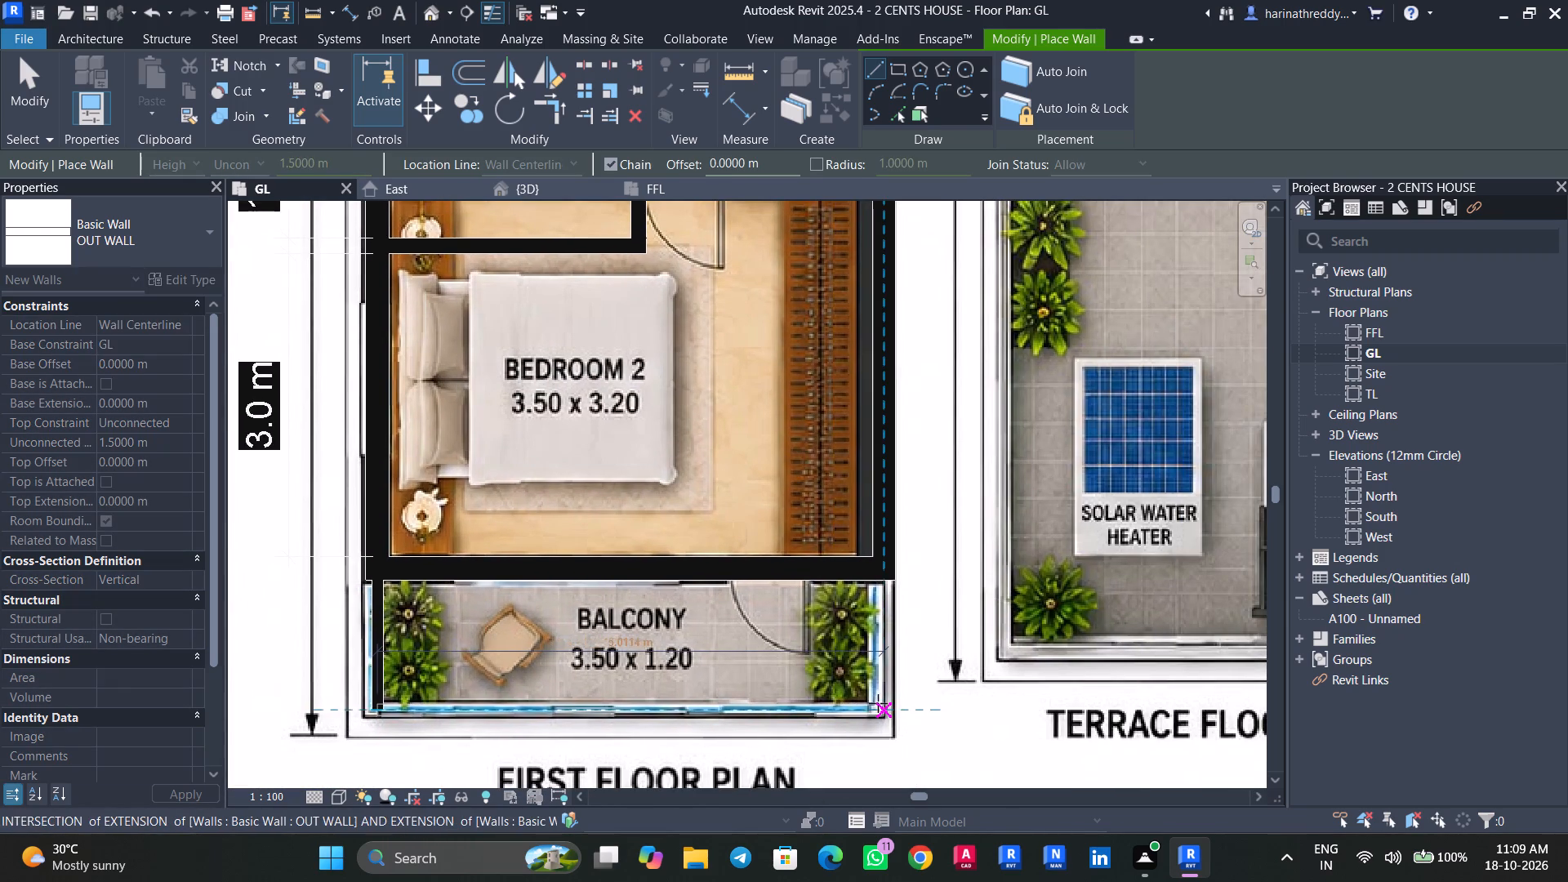
click(880, 704)
click(878, 569)
key(Escape)
key(Escape)
key(Escape)
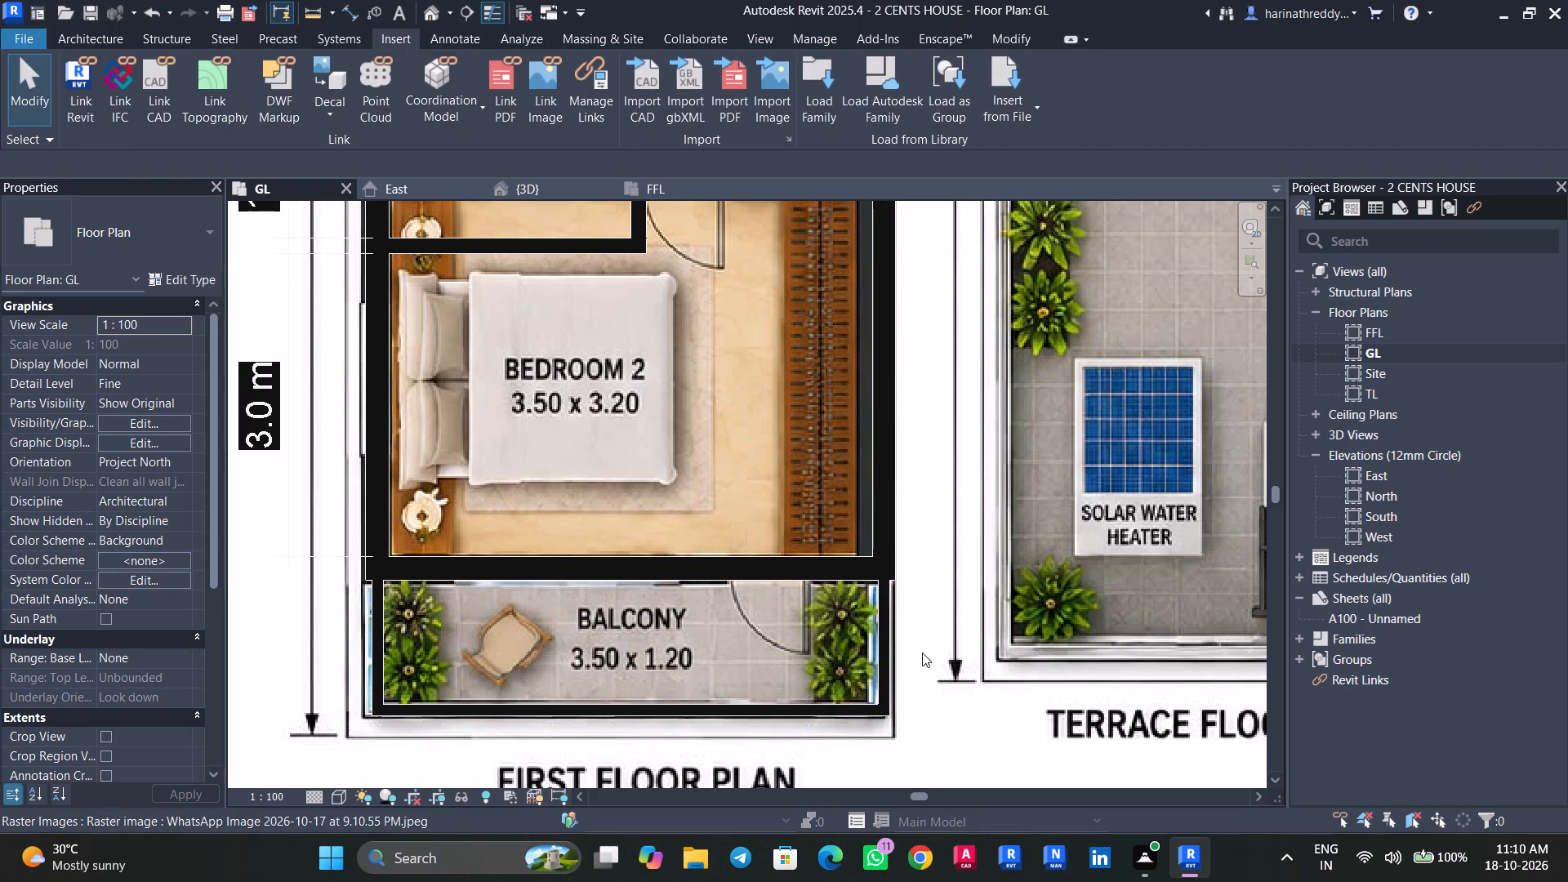
Align the outer faces of the balcony's east and west walls with the outer faces of the first floor's exterior side walls.
text(AL)
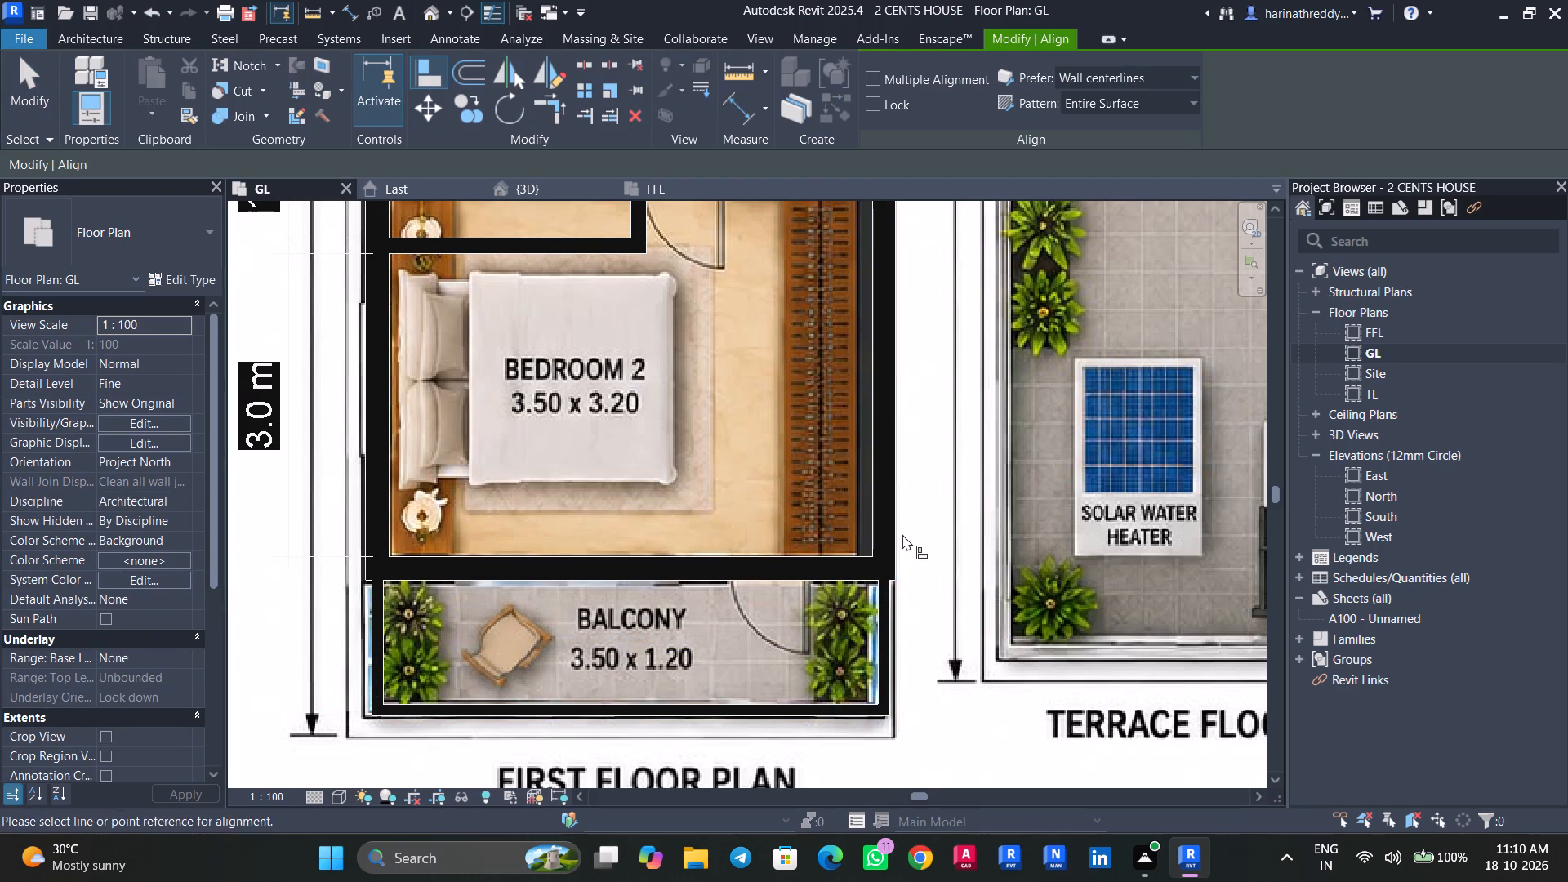
click(898, 534)
click(892, 629)
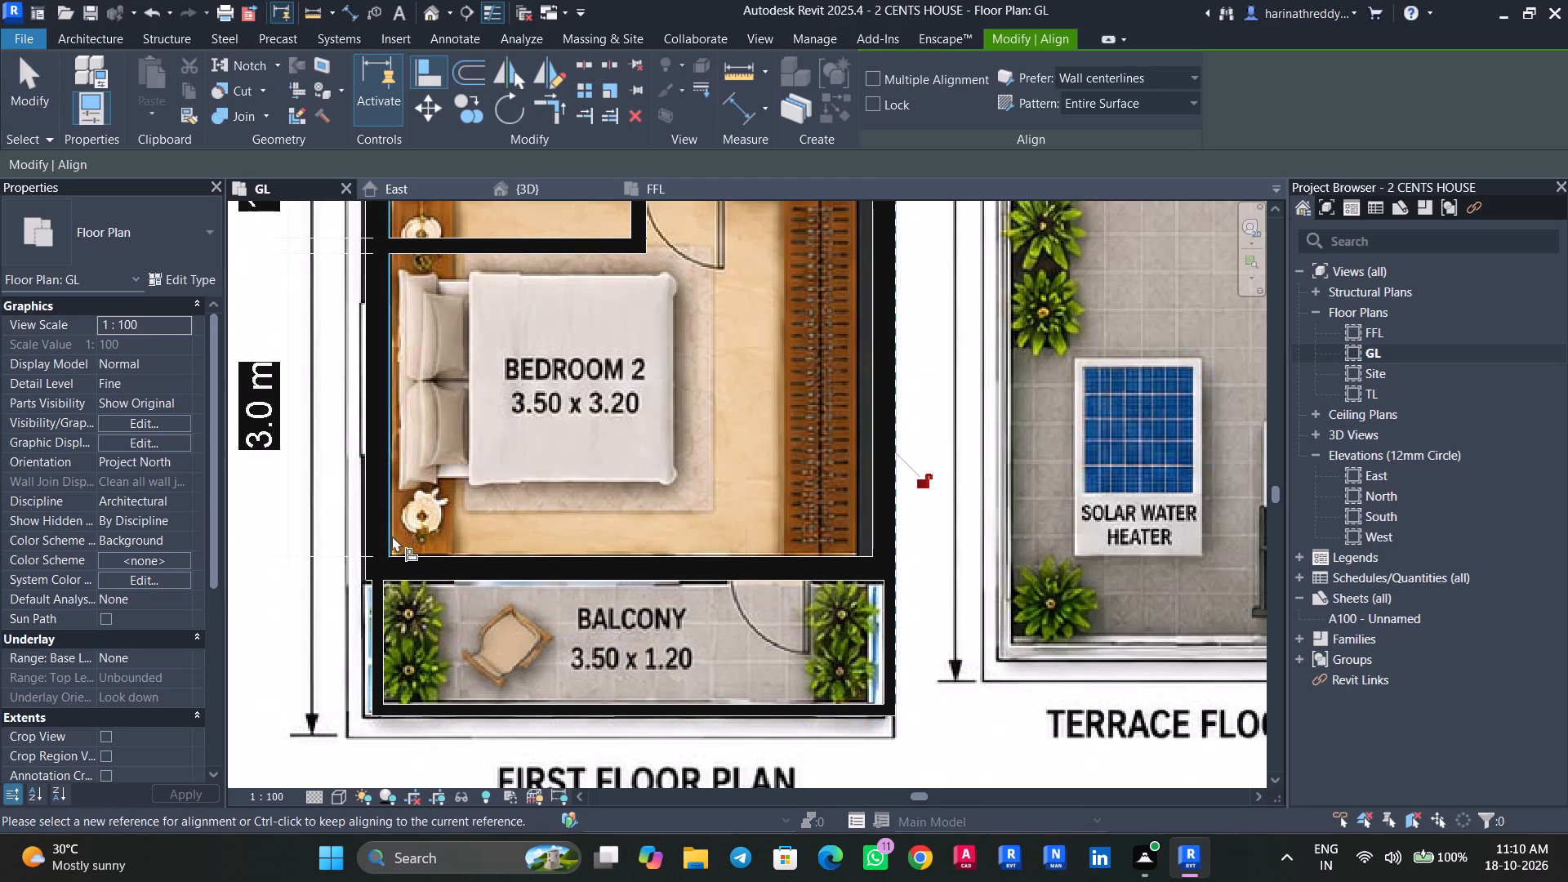
click(364, 522)
click(372, 597)
key(Escape)
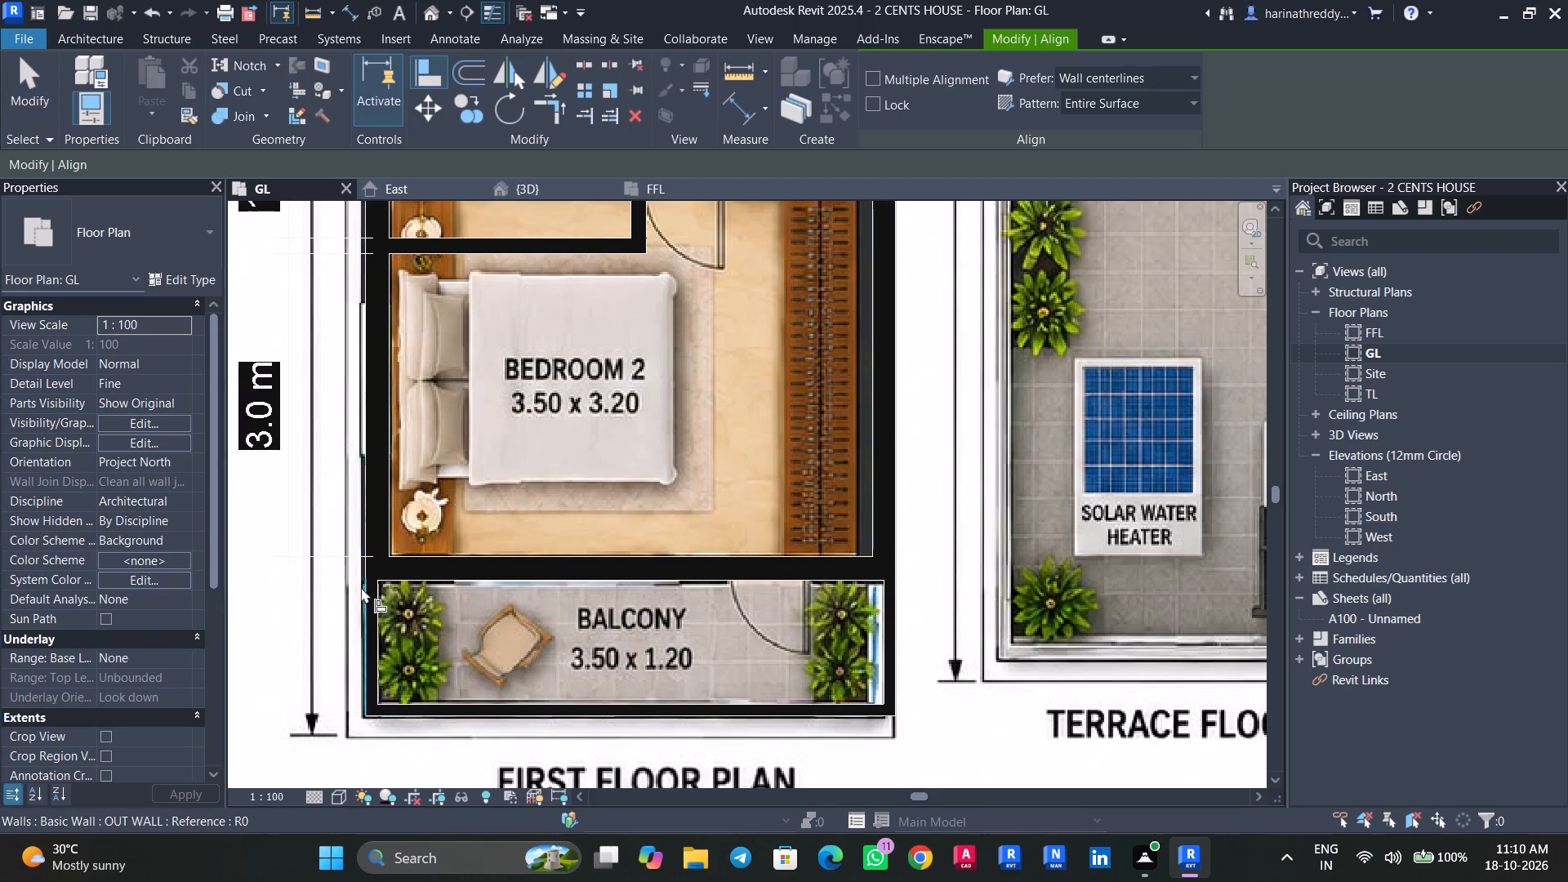
key(Escape)
Examine the junction between the first floor's west exterior wall and the balcony's west wall.
scroll(361, 587, up, 14)
click(399, 625)
scroll(399, 625, down, 5)
key(Escape)
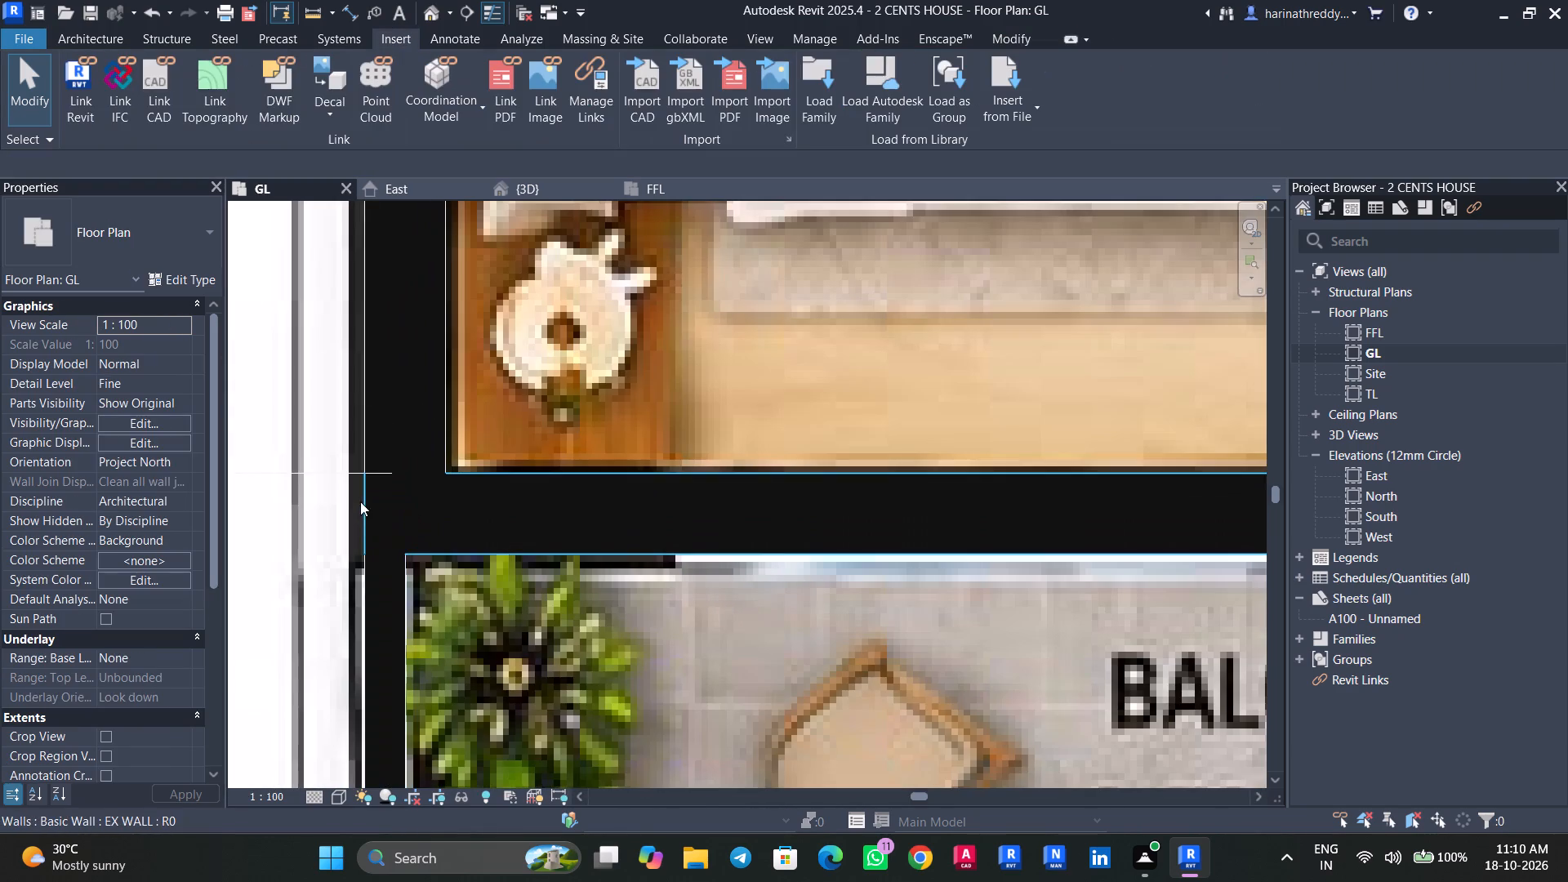
click(361, 415)
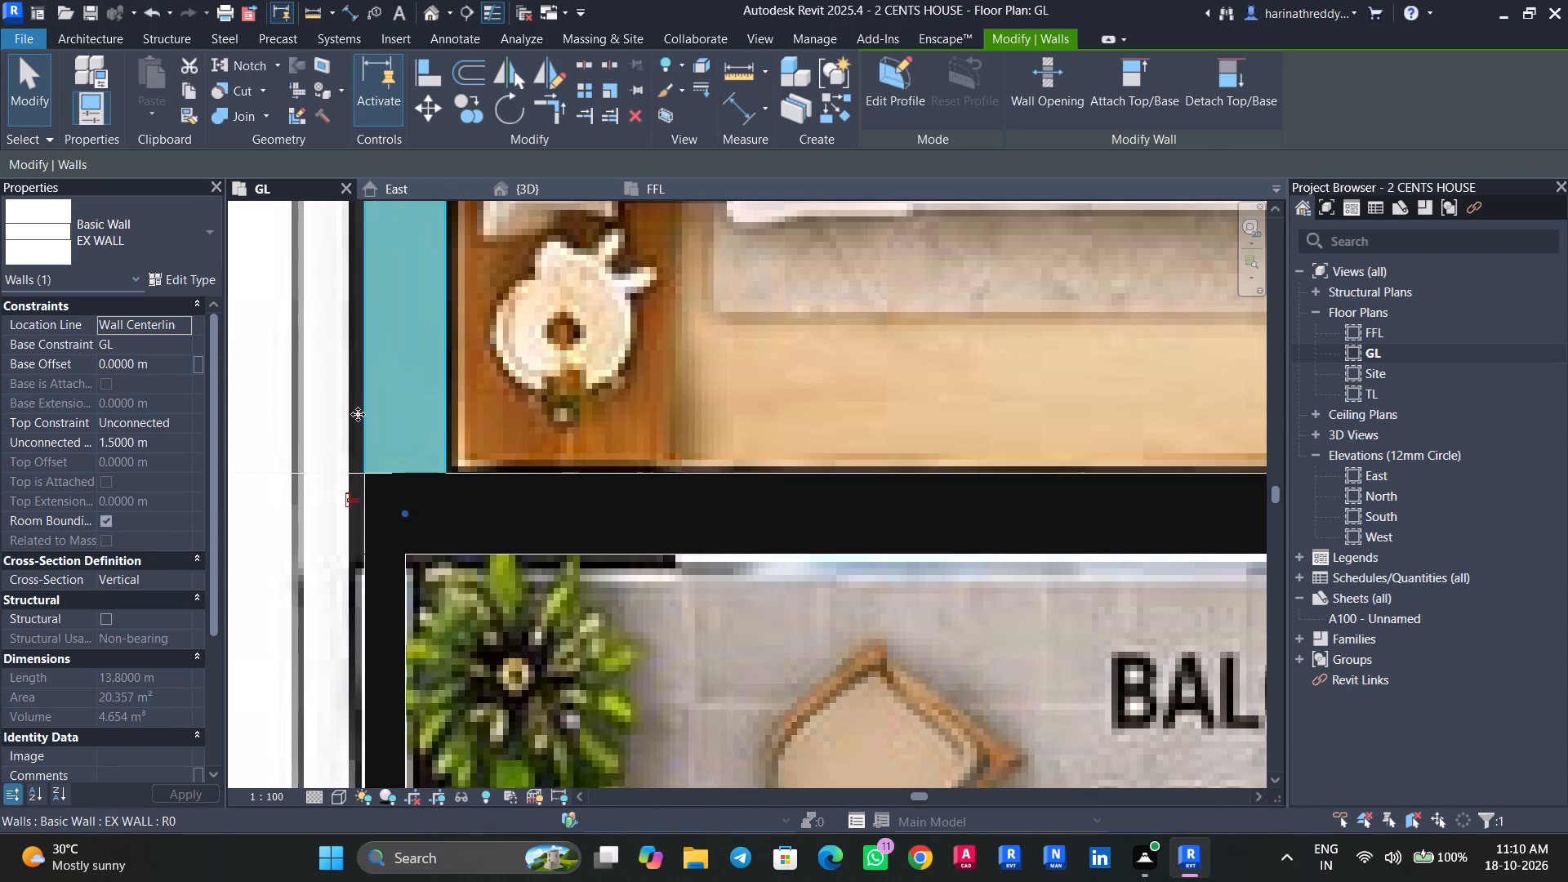
scroll(364, 373, down, 13)
middle_drag(441, 457, 510, 645)
key(Escape)
key(Escape)
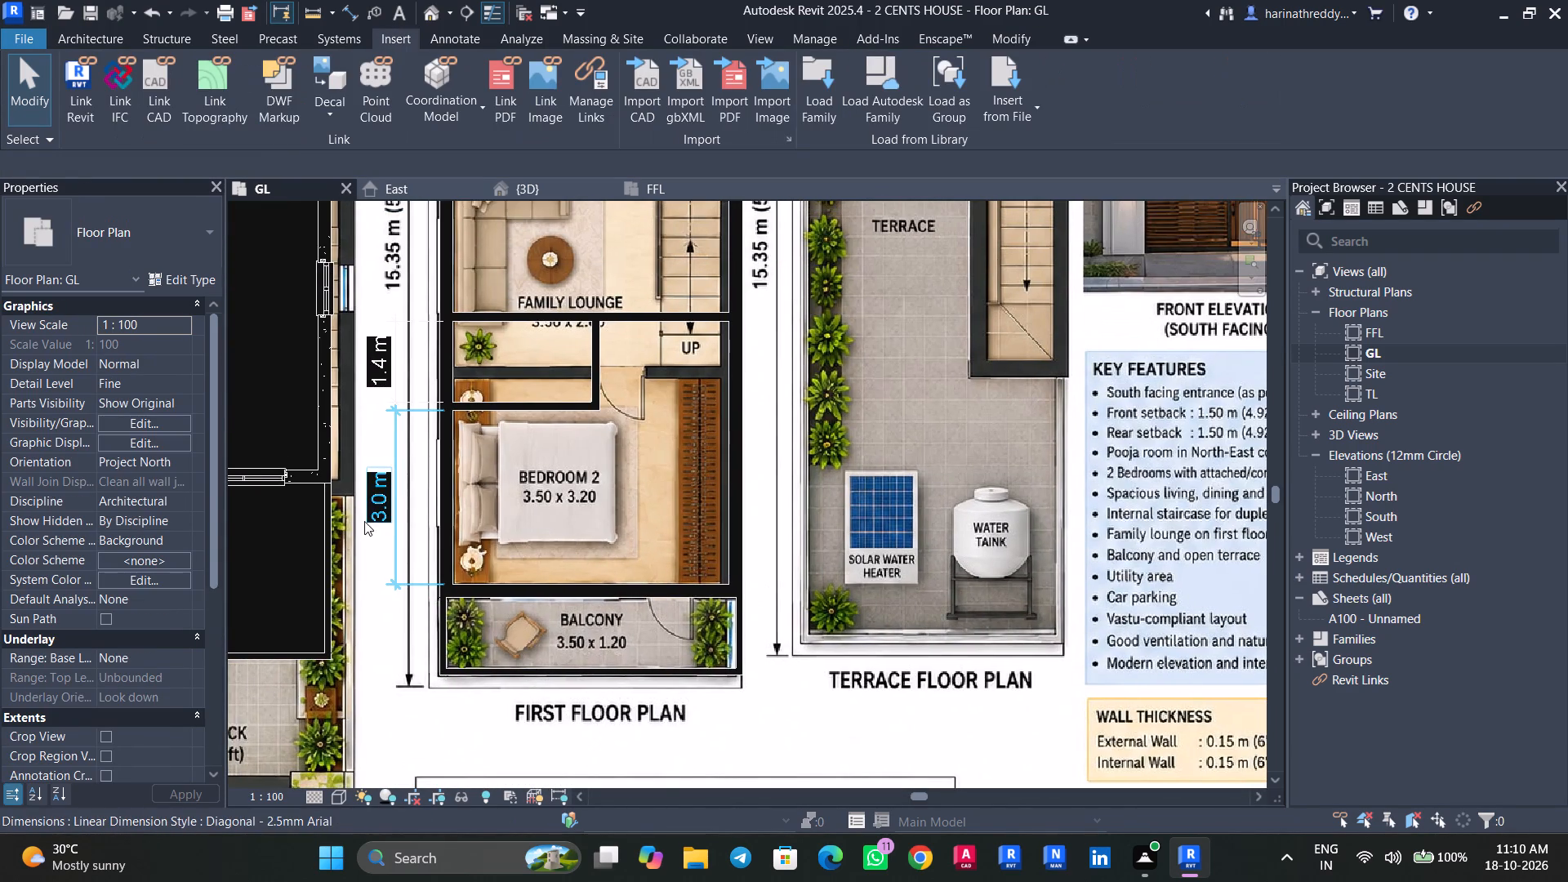
Delete the 3.0 m and 1.4 m dimensions beside Bedroom 2 and Bedroom 1 on the first-floor plan's west side.
click(379, 529)
key(Delete)
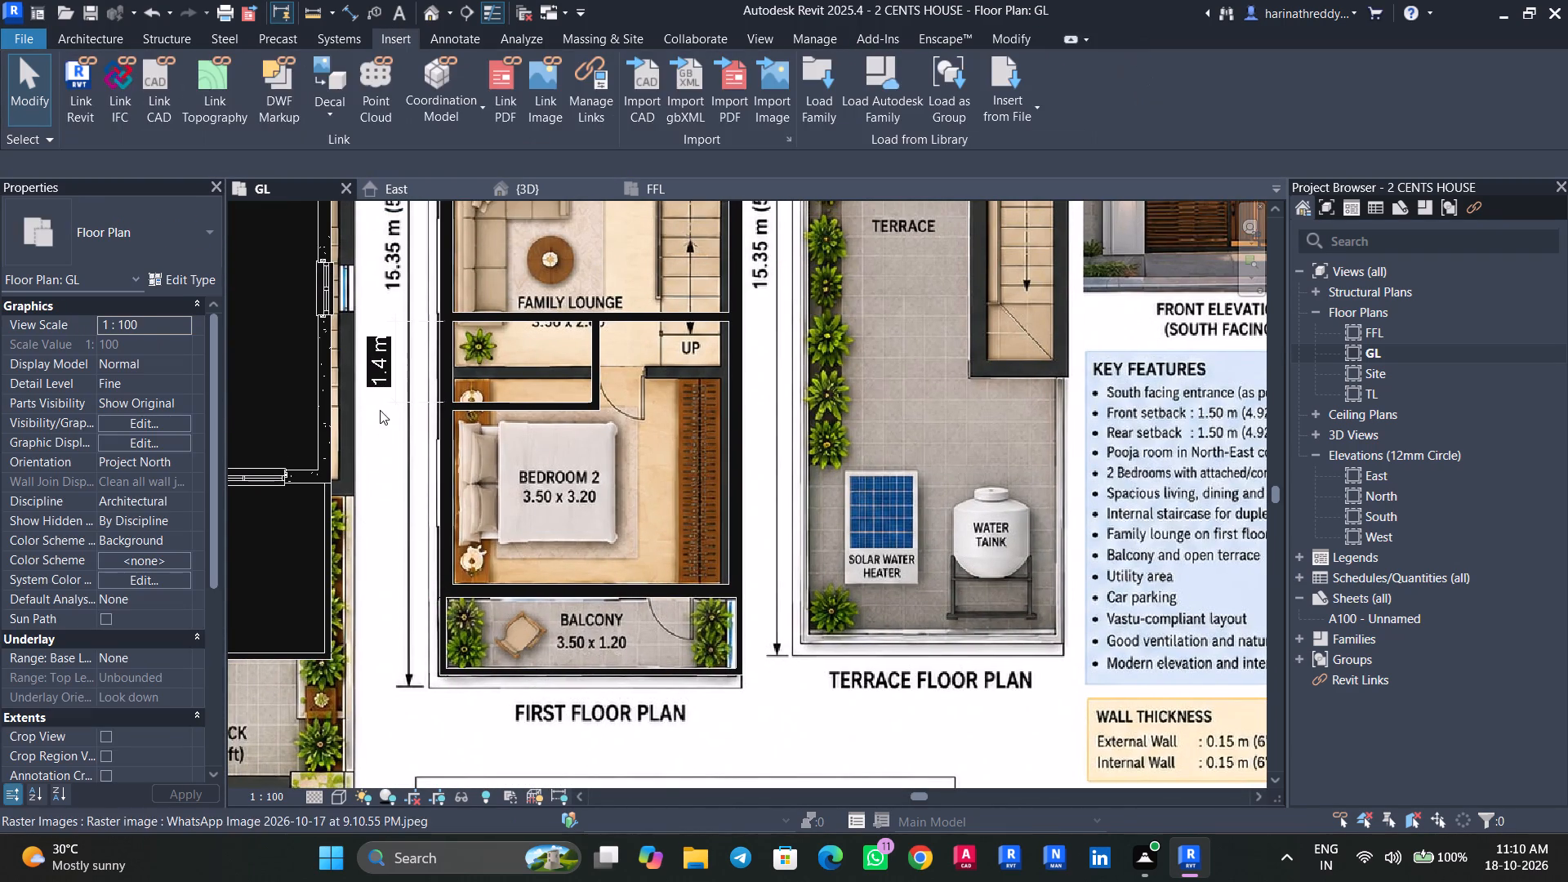
click(388, 395)
key(Delete)
scroll(396, 459, down, 3)
middle_drag(396, 464, 425, 563)
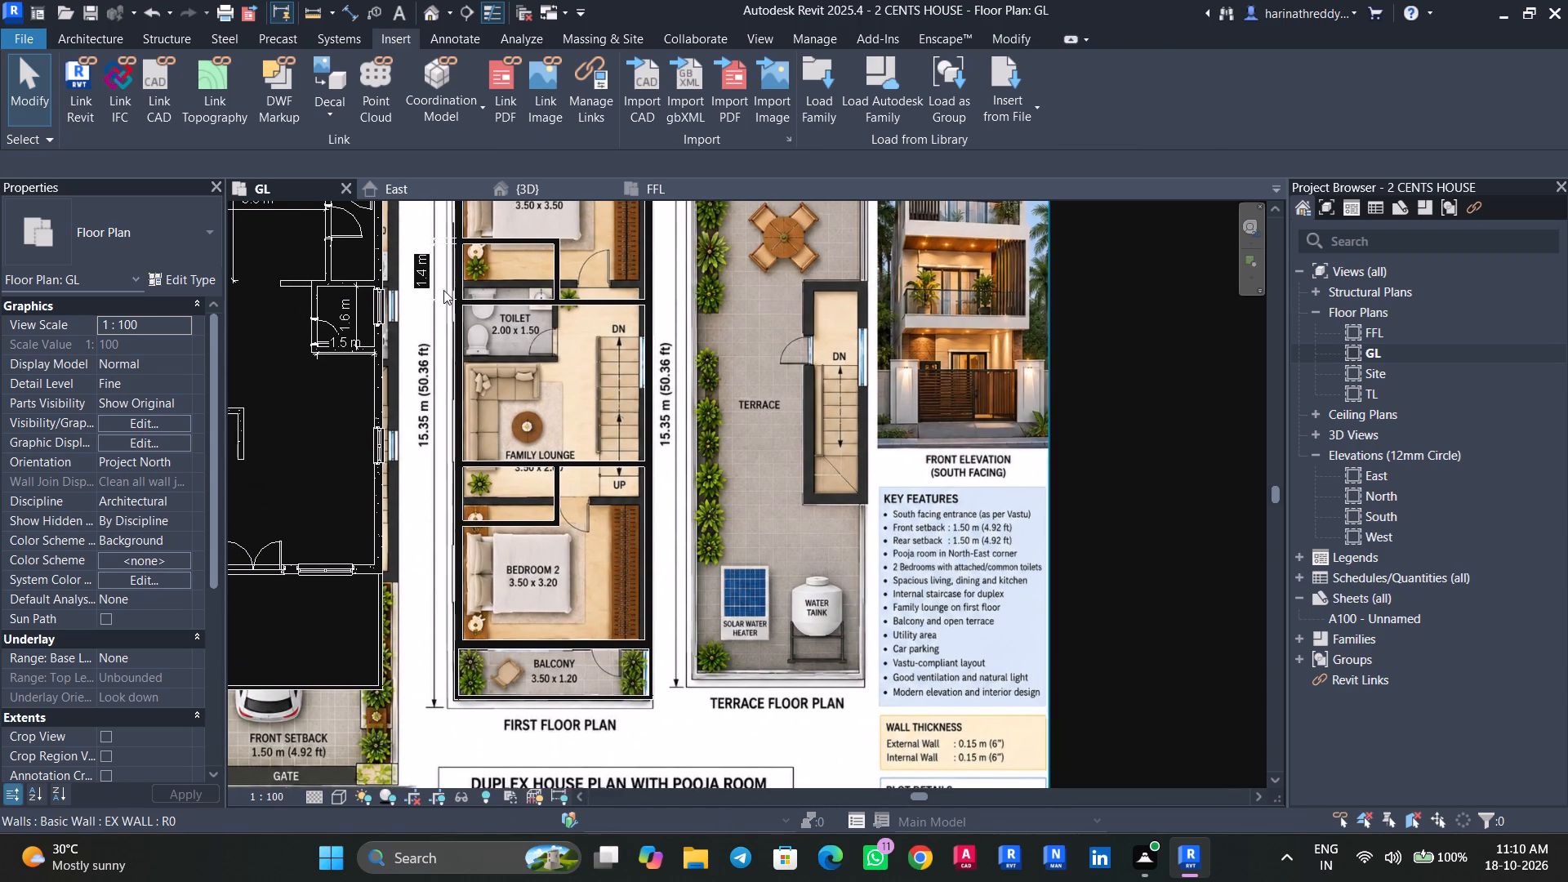
click(443, 290)
key(Escape)
key(Escape)
scroll(385, 285, up, 4)
middle_drag(410, 312, 510, 697)
scroll(510, 697, up, 1)
key(Escape)
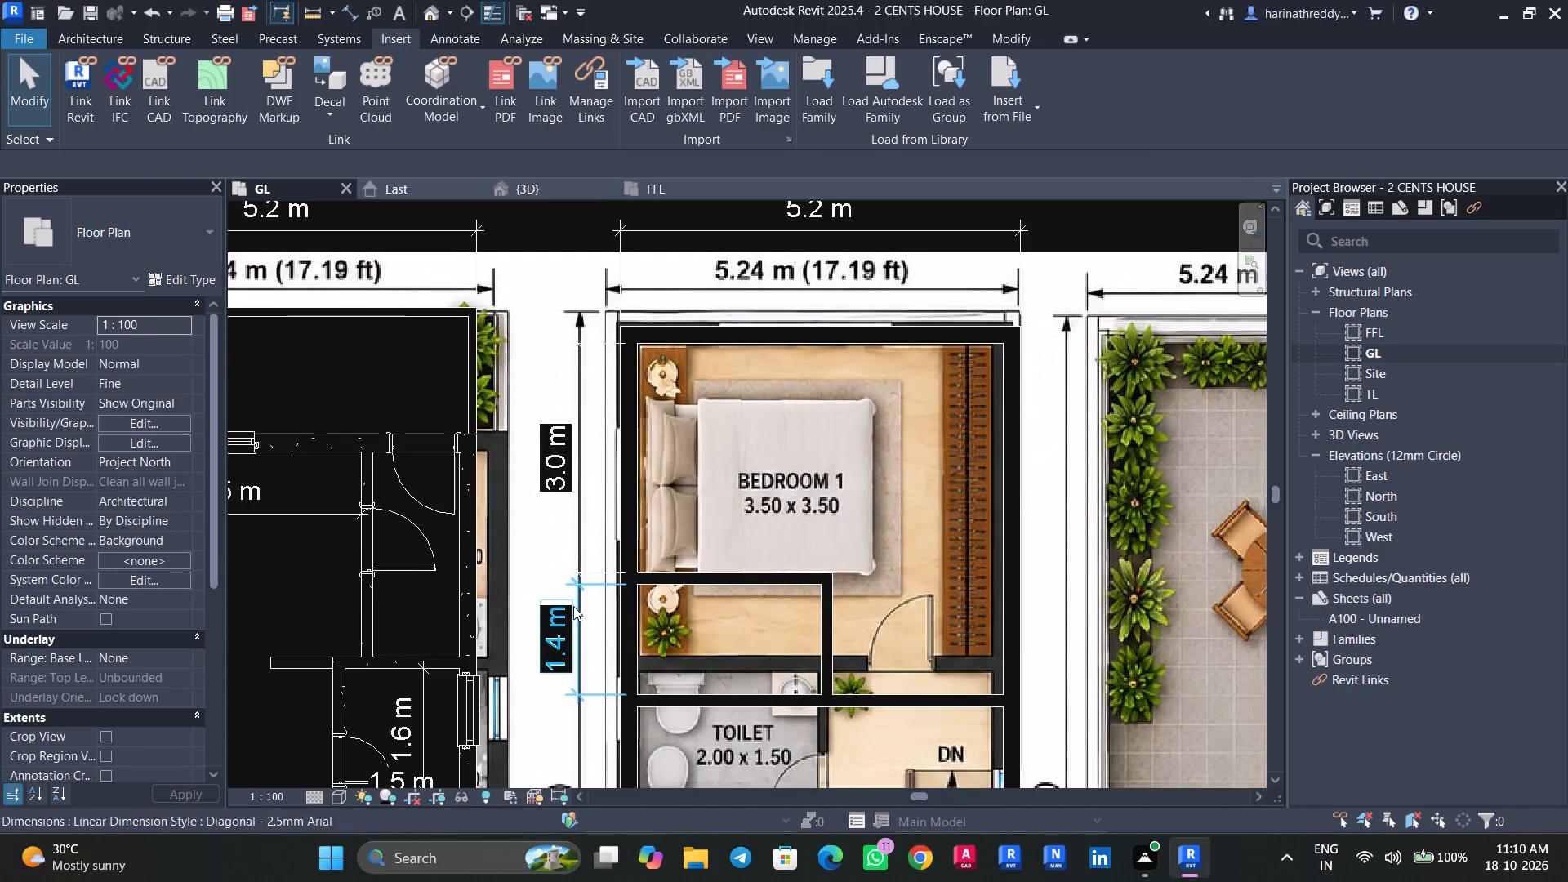
click(568, 602)
key(Delete)
click(557, 496)
key(Delete)
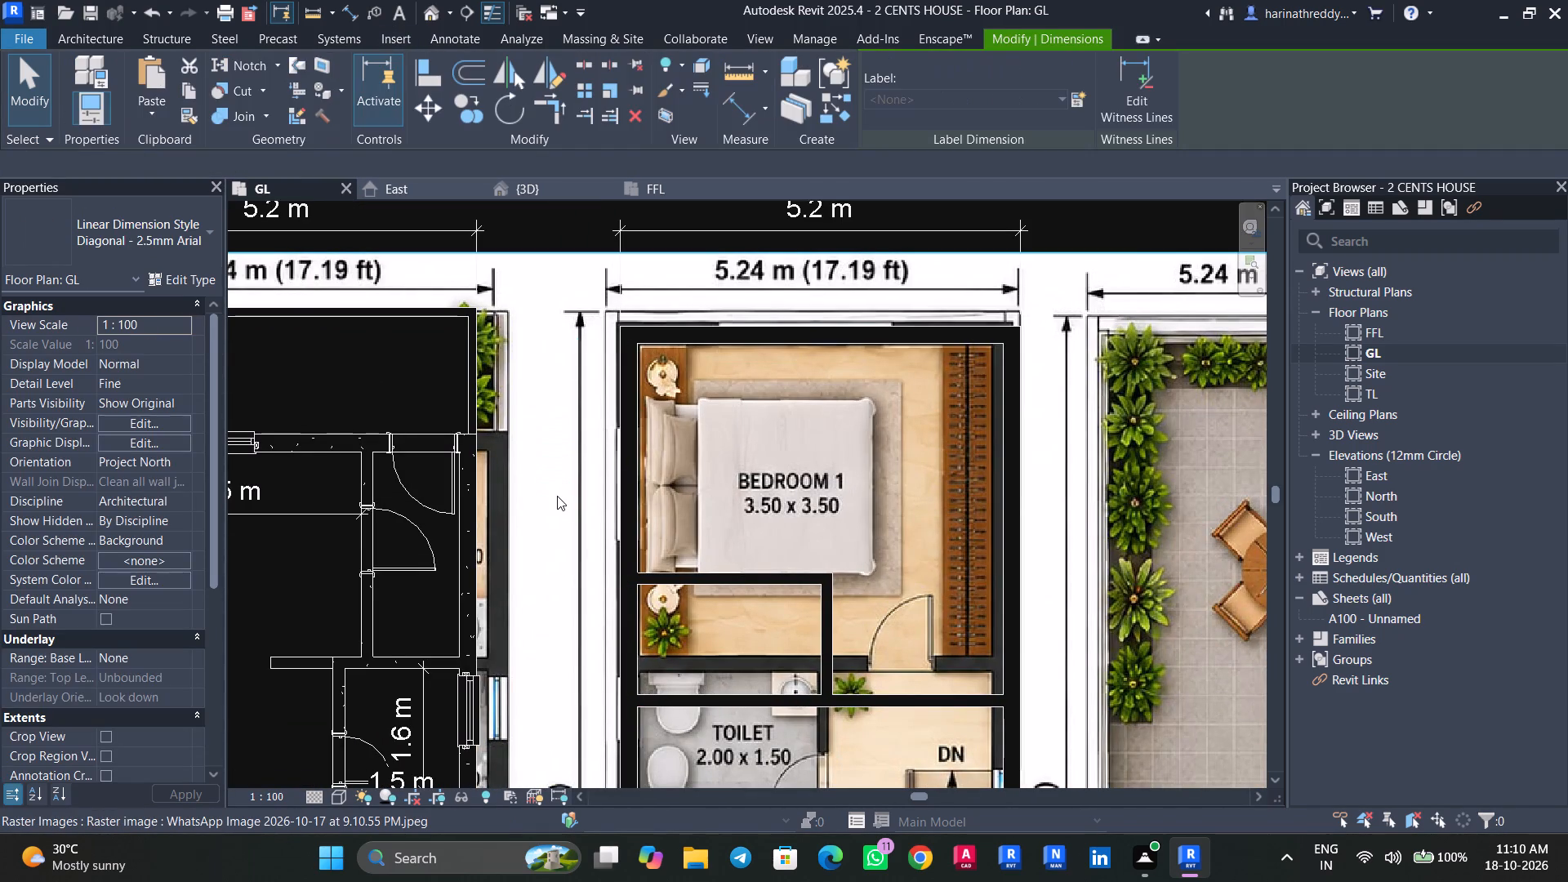
Dimension the first floor's overall length between the outer faces of the north exterior wall and the balcony's south wall, placed west of the plan.
text(DI)
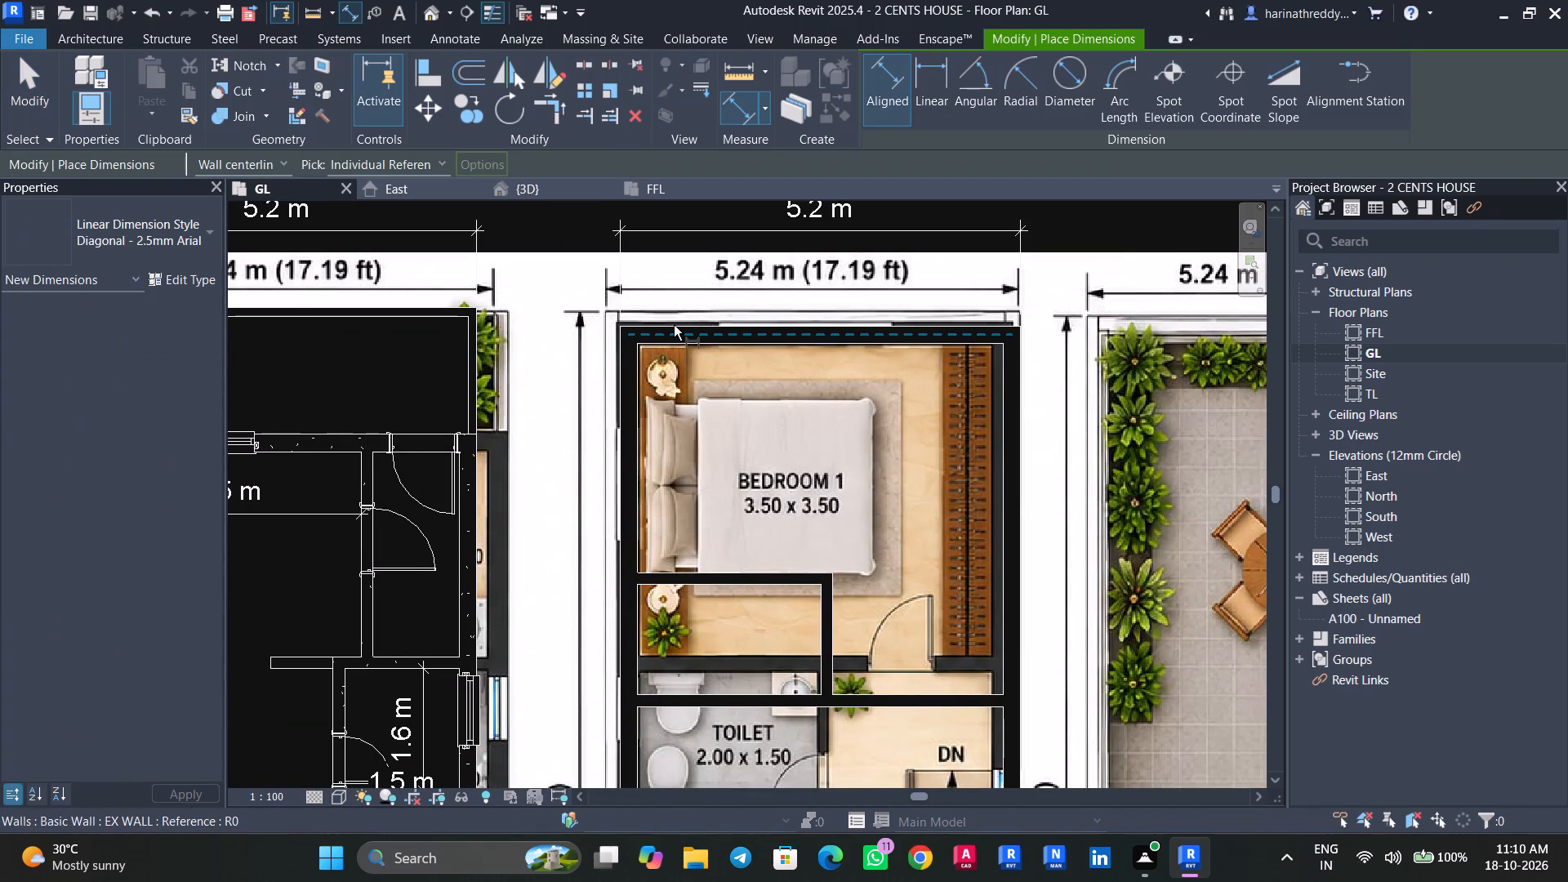
key(Tab)
click(674, 325)
scroll(687, 665, down, 10)
middle_drag(693, 657, 700, 388)
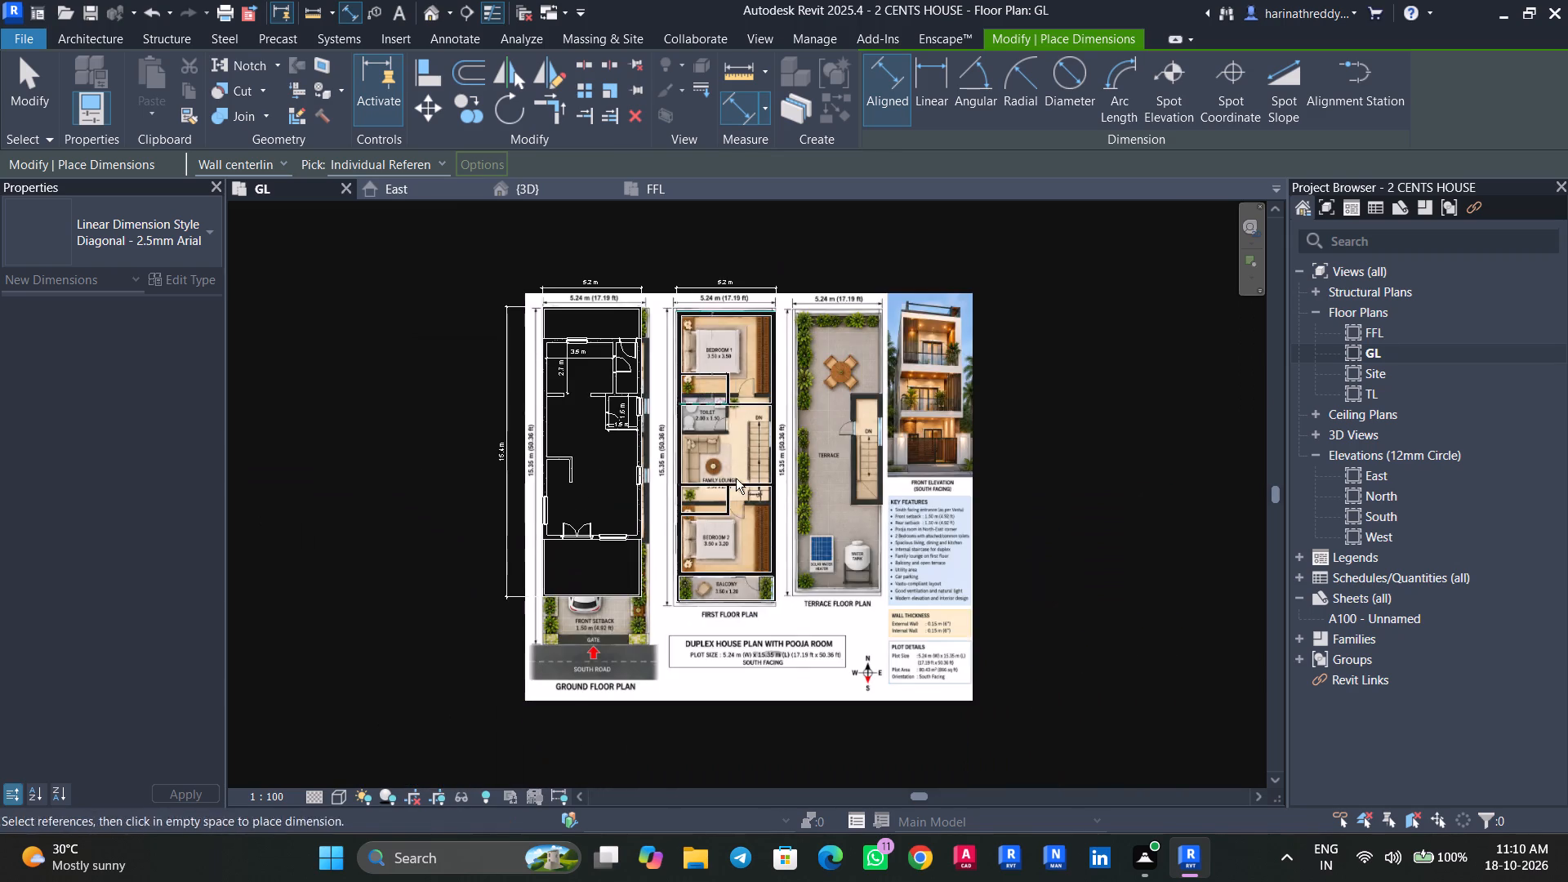
scroll(734, 540, up, 5)
scroll(656, 621, up, 4)
key(Tab)
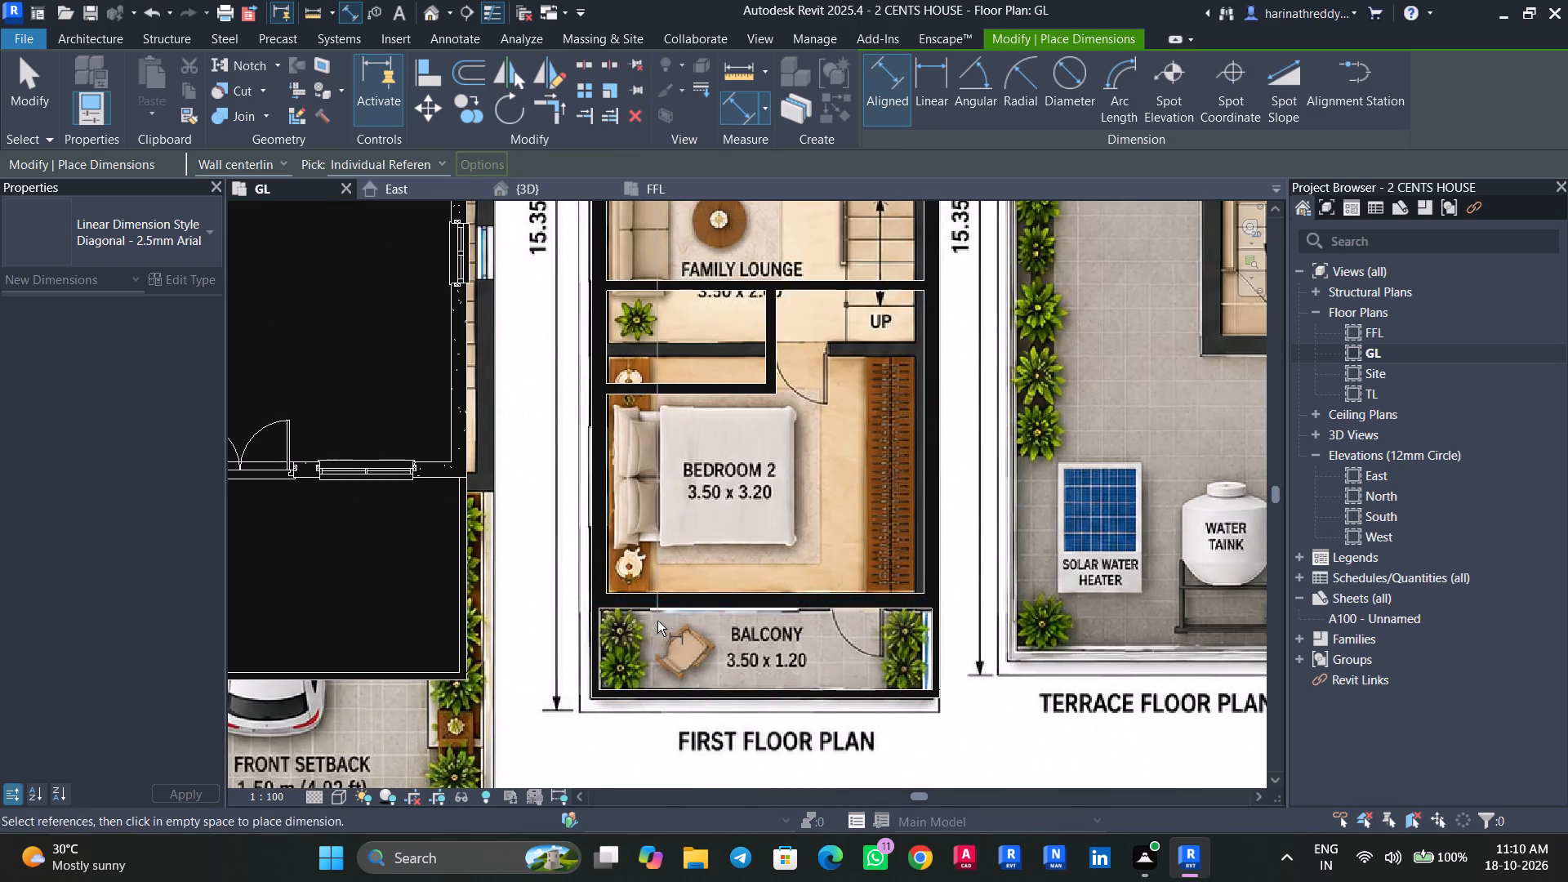
key(Tab)
click(640, 700)
scroll(640, 700, down, 4)
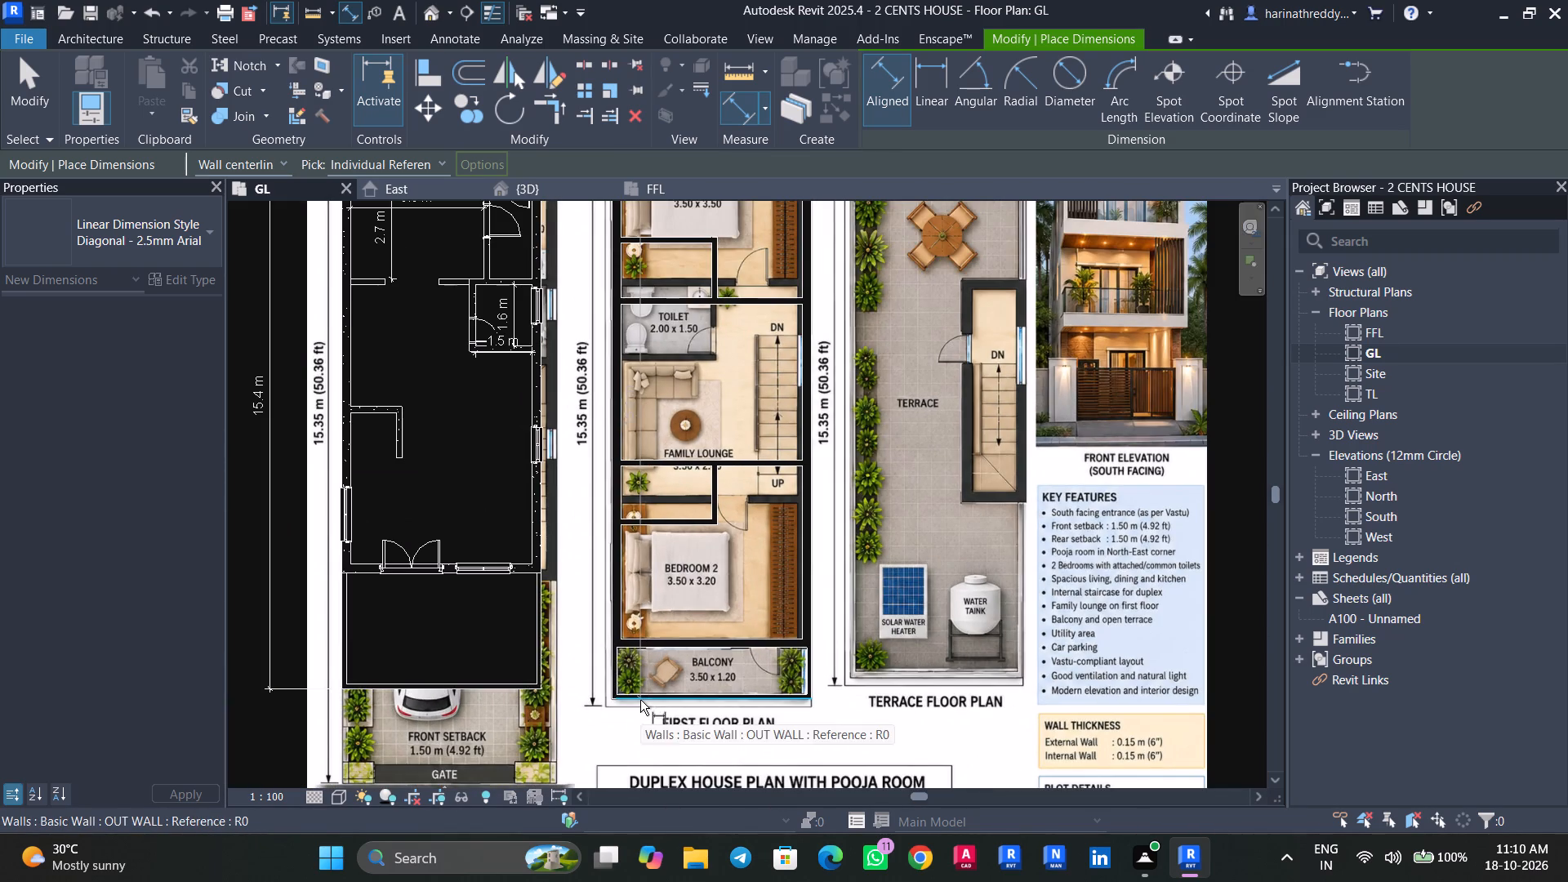
click(585, 751)
key(Escape)
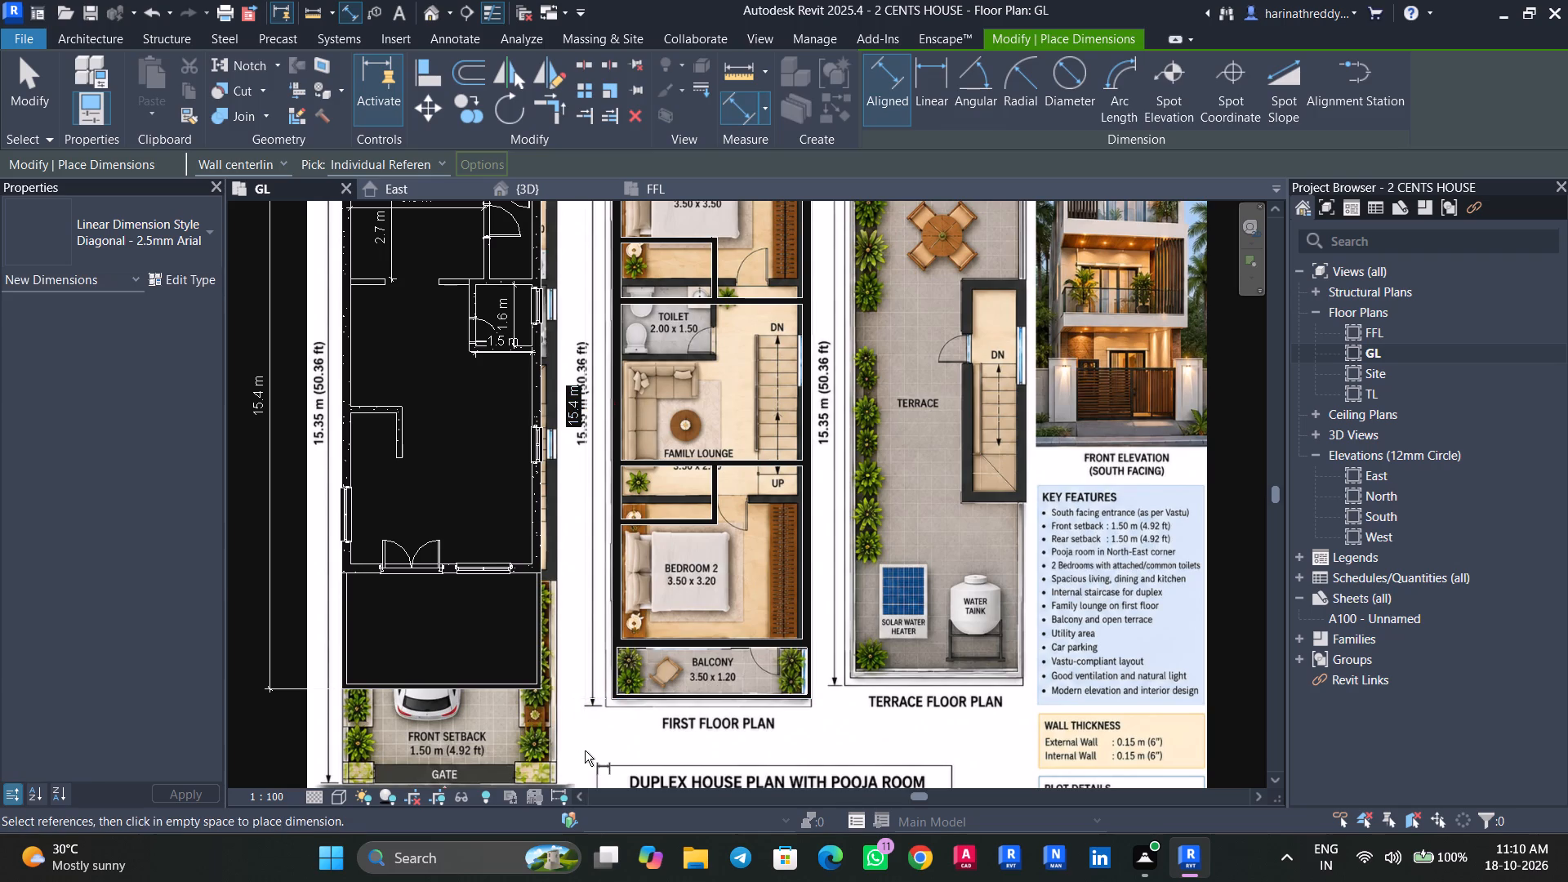
key(Escape)
key(Escape)
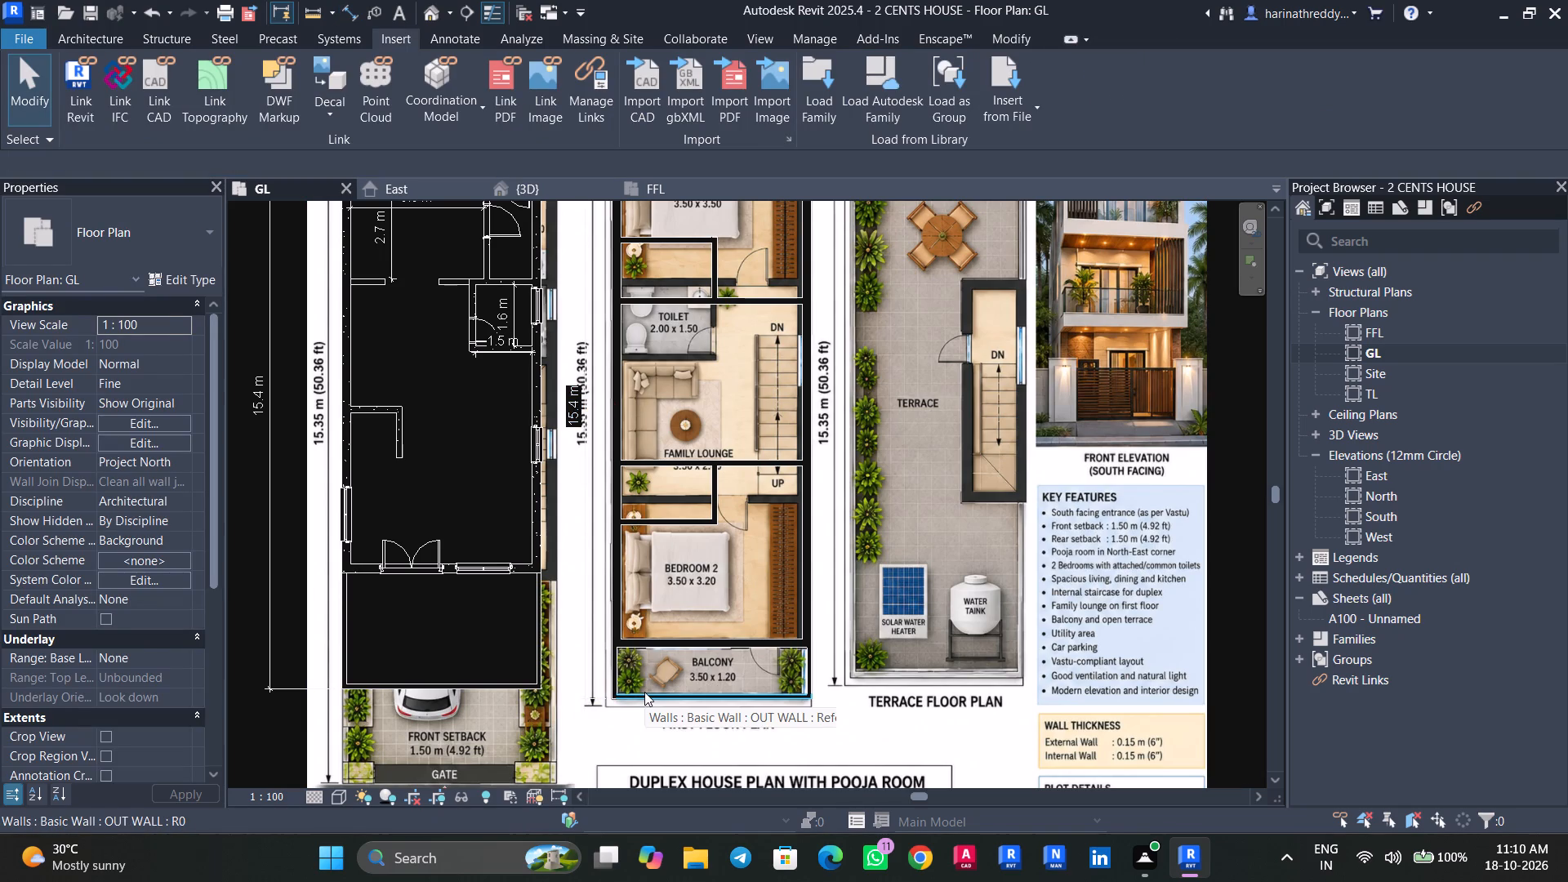
Set the first floor's overall length to 15.35 m by moving the balcony's south wall.
click(644, 692)
click(572, 394)
text(15.35)
key(Return)
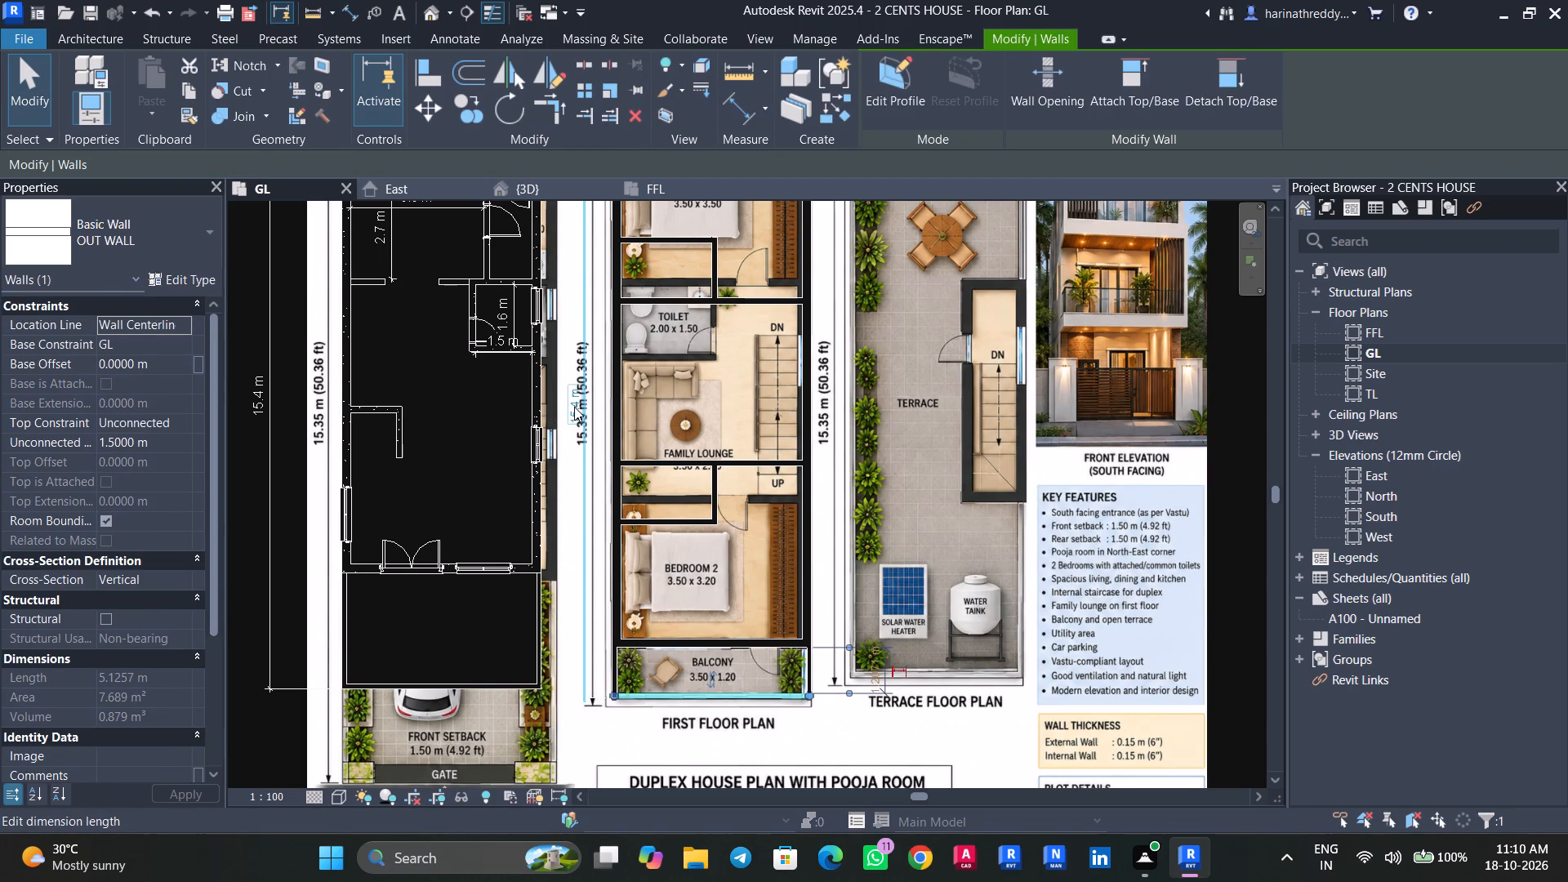
key(Escape)
key(Escape)
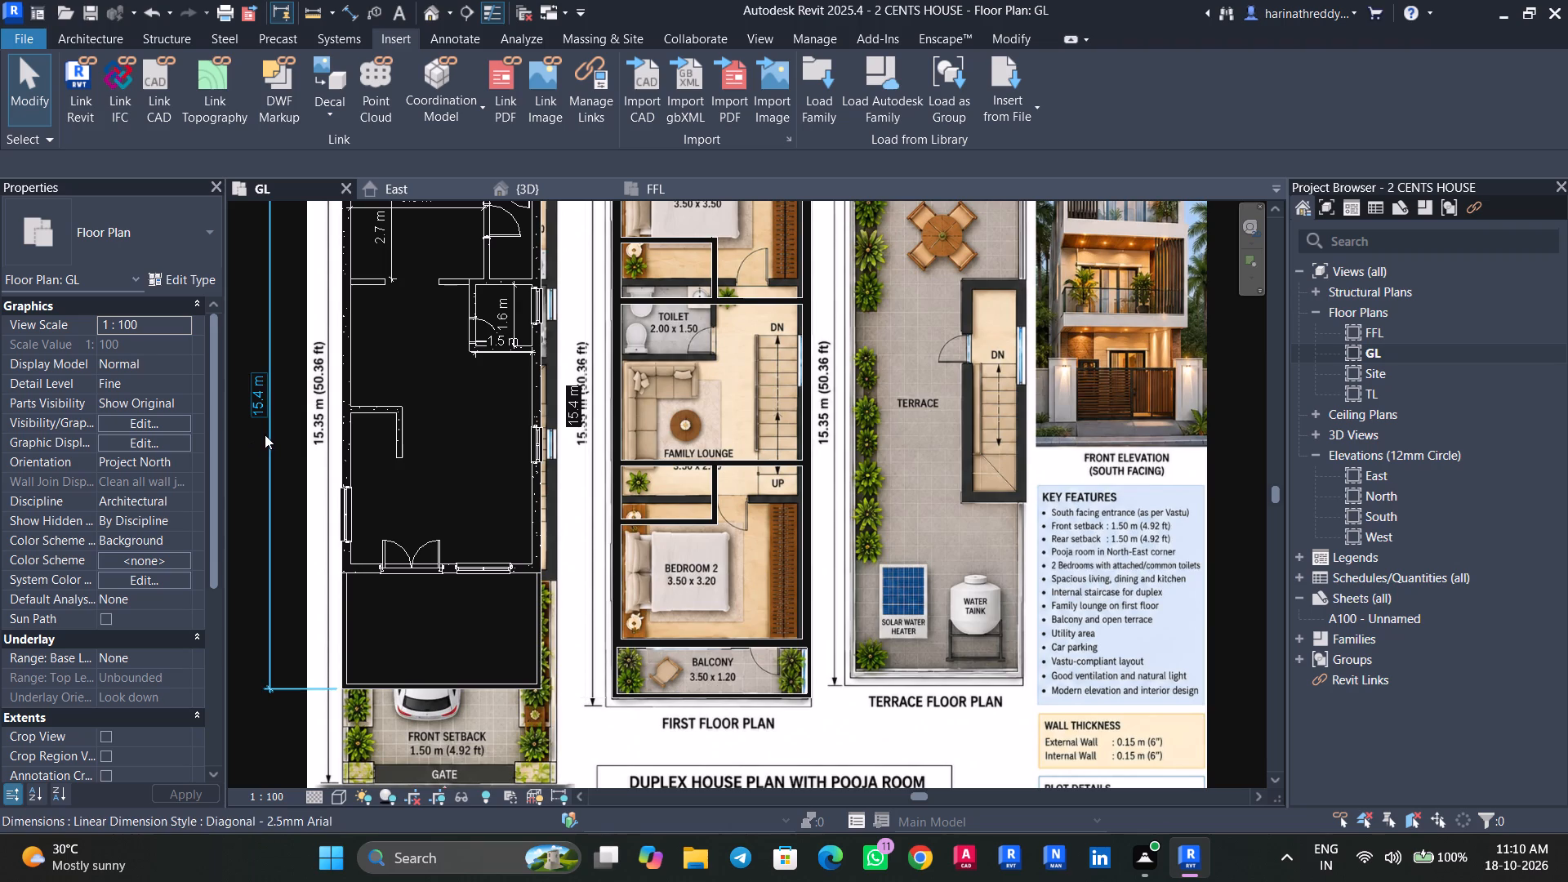
Check the ground floor's overall length dimension with its southernmost wall selected, leaving the value unedited.
click(372, 686)
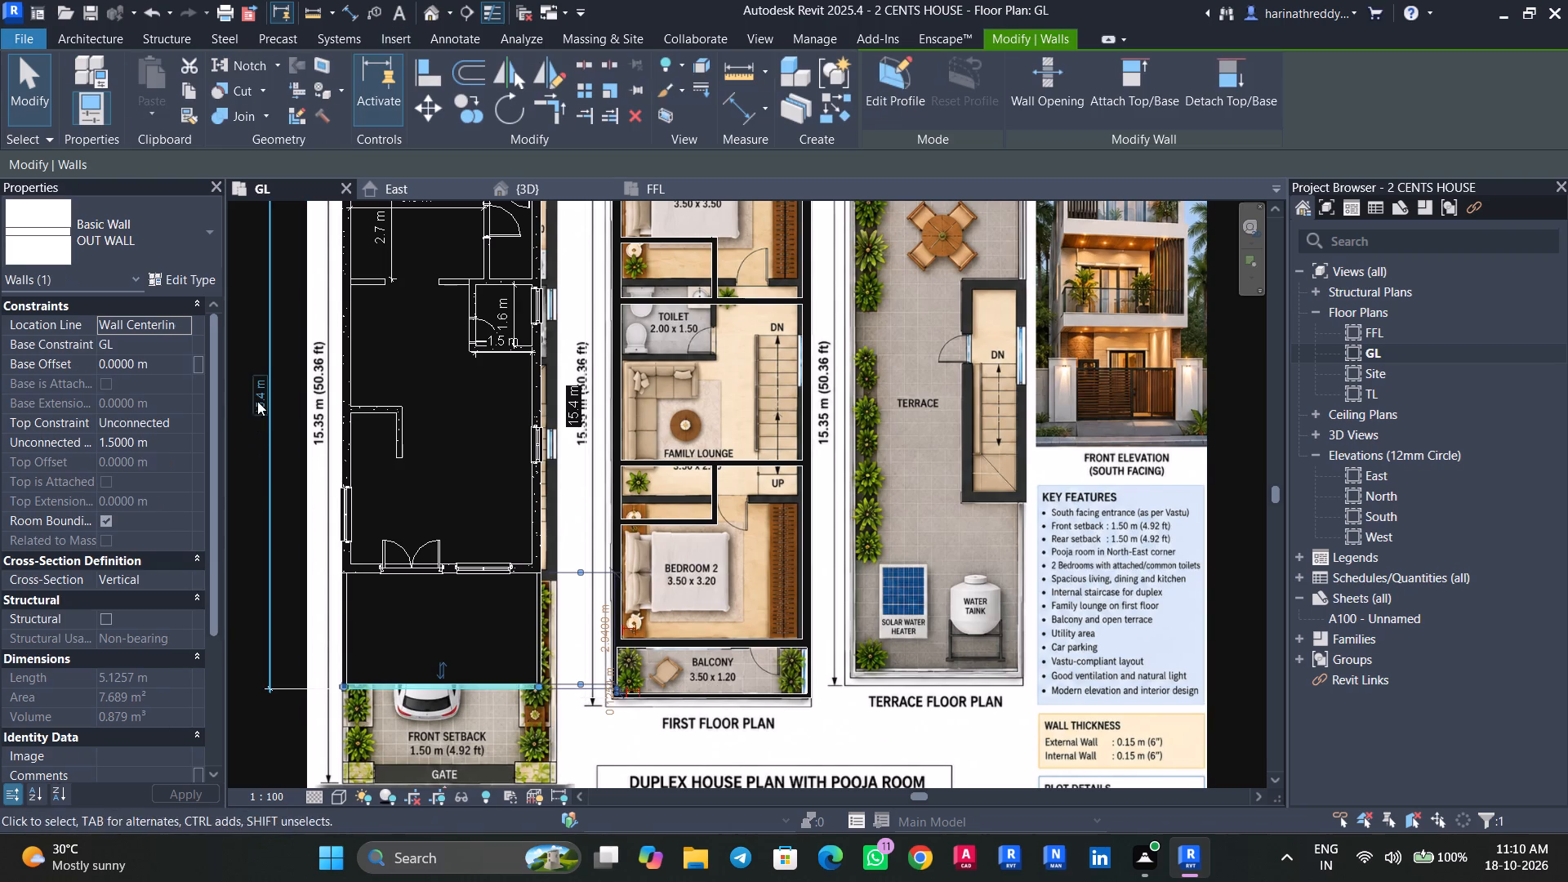
click(257, 401)
middle_drag(274, 455, 301, 461)
middle_drag(317, 469, 353, 508)
key(Escape)
key(Escape)
key(Escape)
key(Escape)
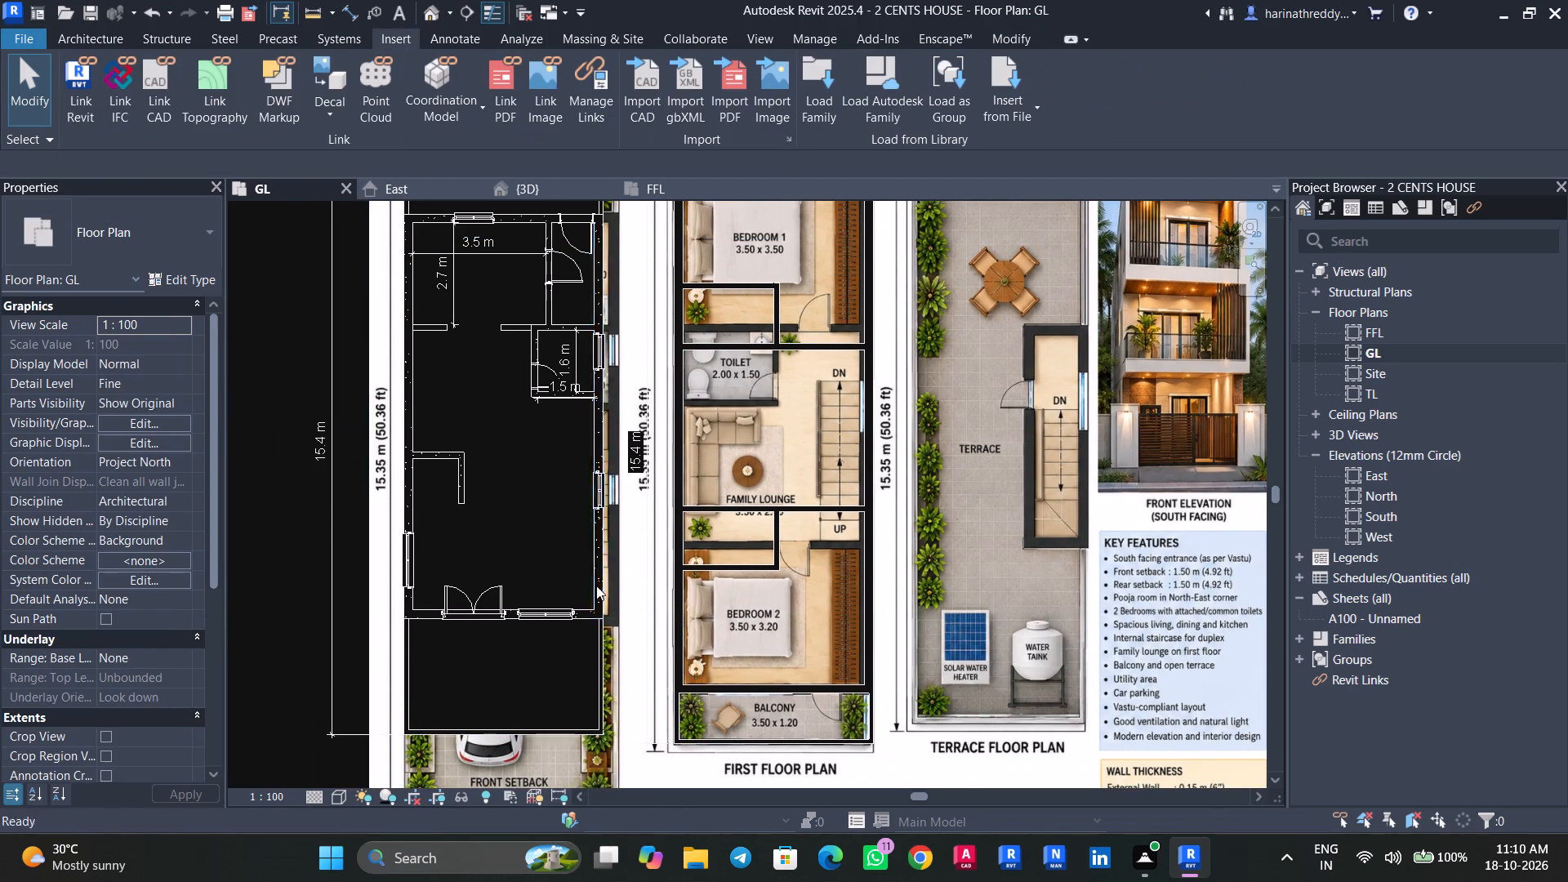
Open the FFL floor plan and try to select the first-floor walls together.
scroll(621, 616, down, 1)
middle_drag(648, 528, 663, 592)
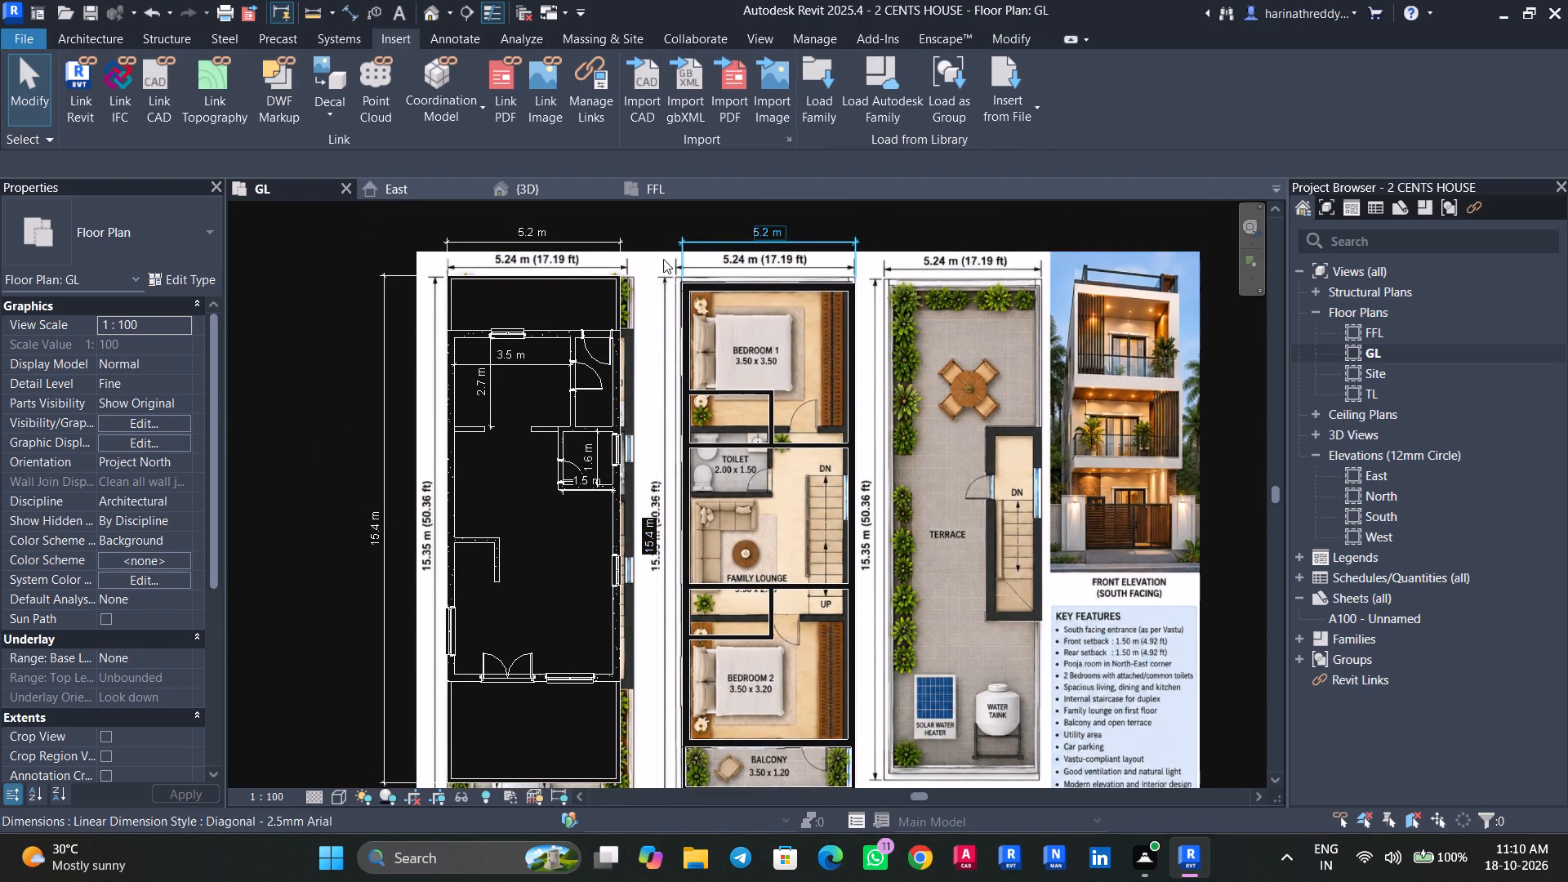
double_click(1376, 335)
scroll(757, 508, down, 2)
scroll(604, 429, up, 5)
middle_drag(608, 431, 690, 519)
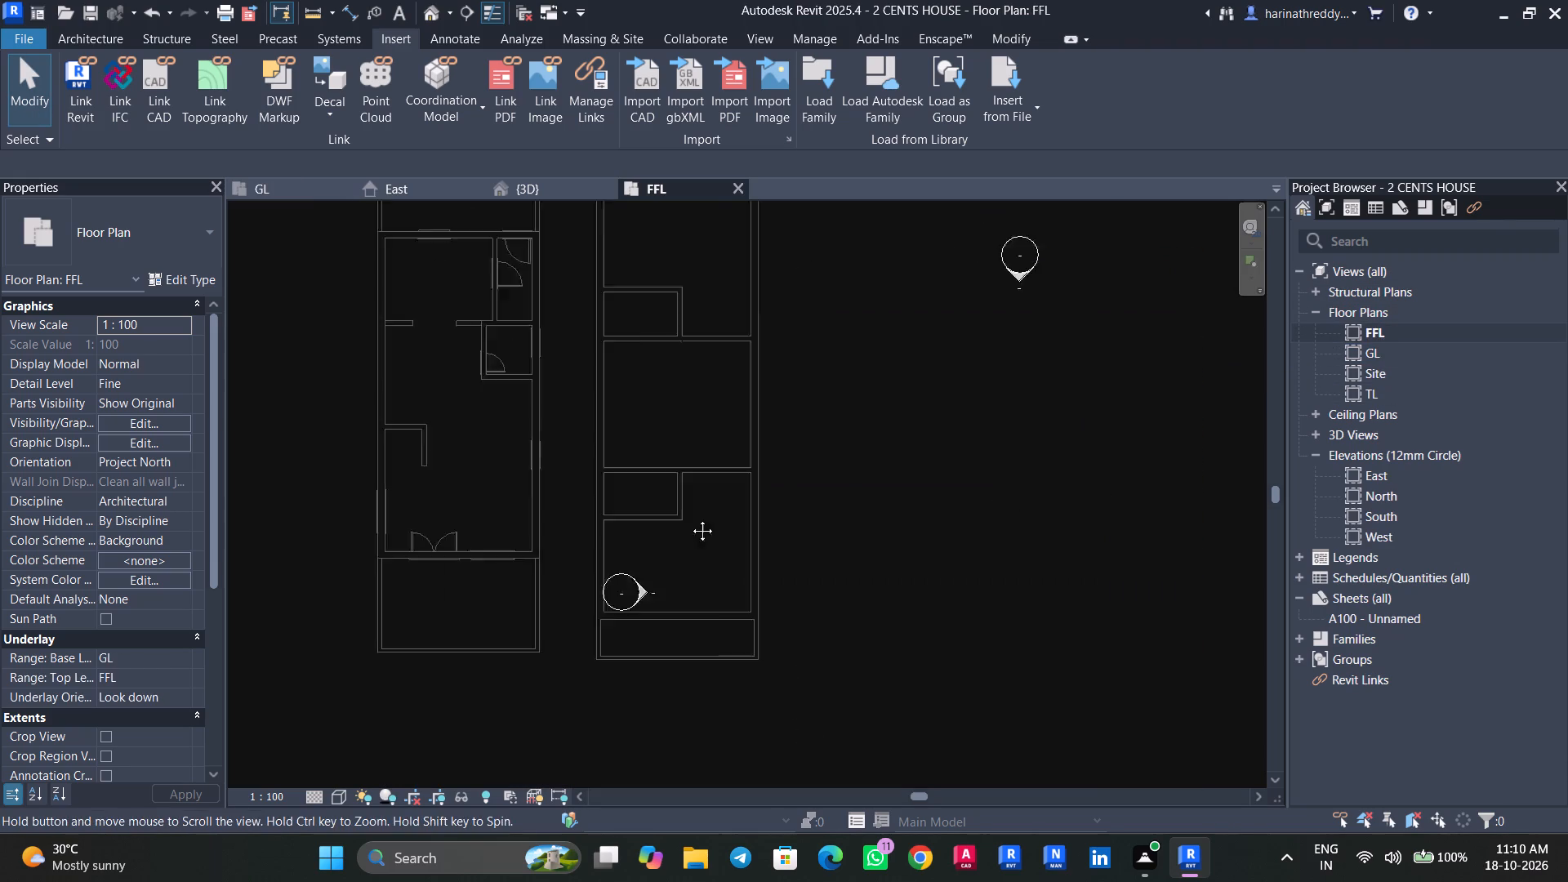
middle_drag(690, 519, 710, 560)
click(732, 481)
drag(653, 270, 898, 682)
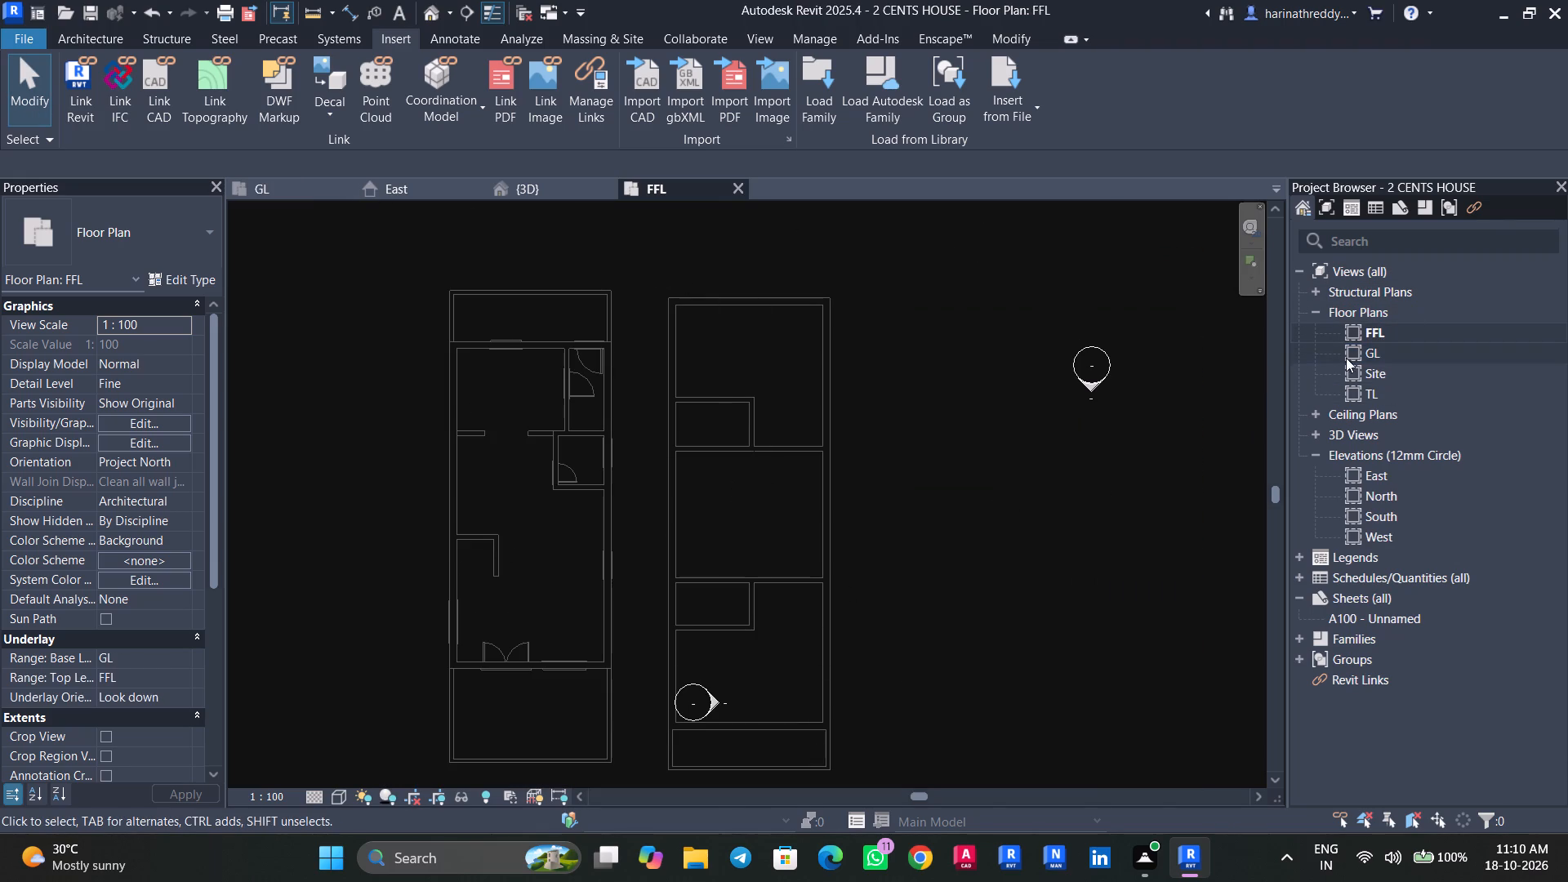
Copy the first-floor walls and their dimensions from the GL plan and paste them aligned to the view Floor Plan: FFL.
double_click(1364, 348)
scroll(636, 225, down, 3)
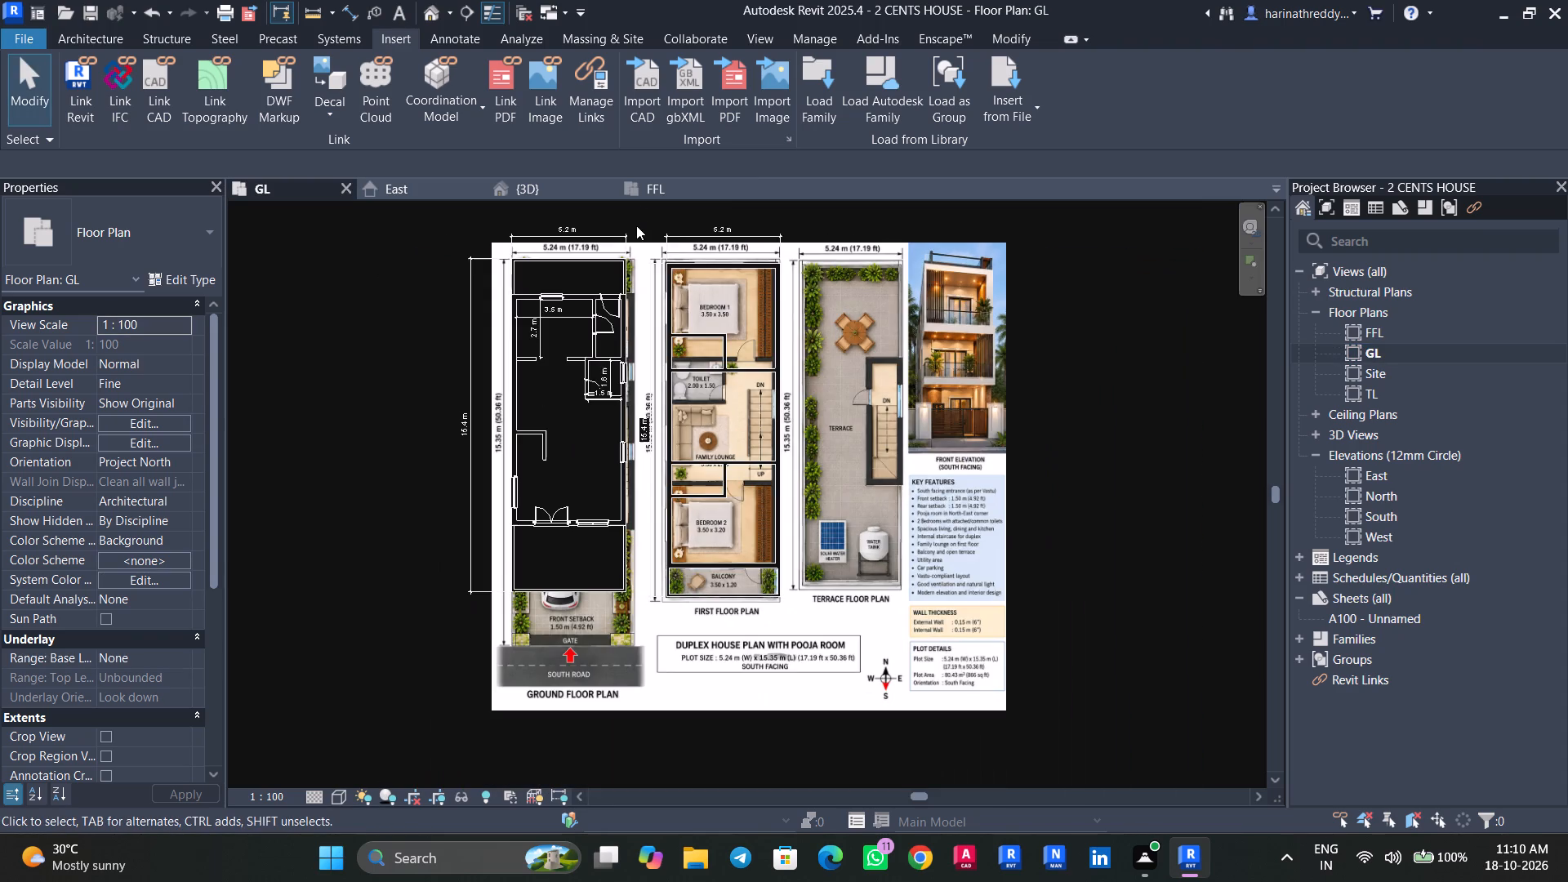
drag(637, 205, 854, 621)
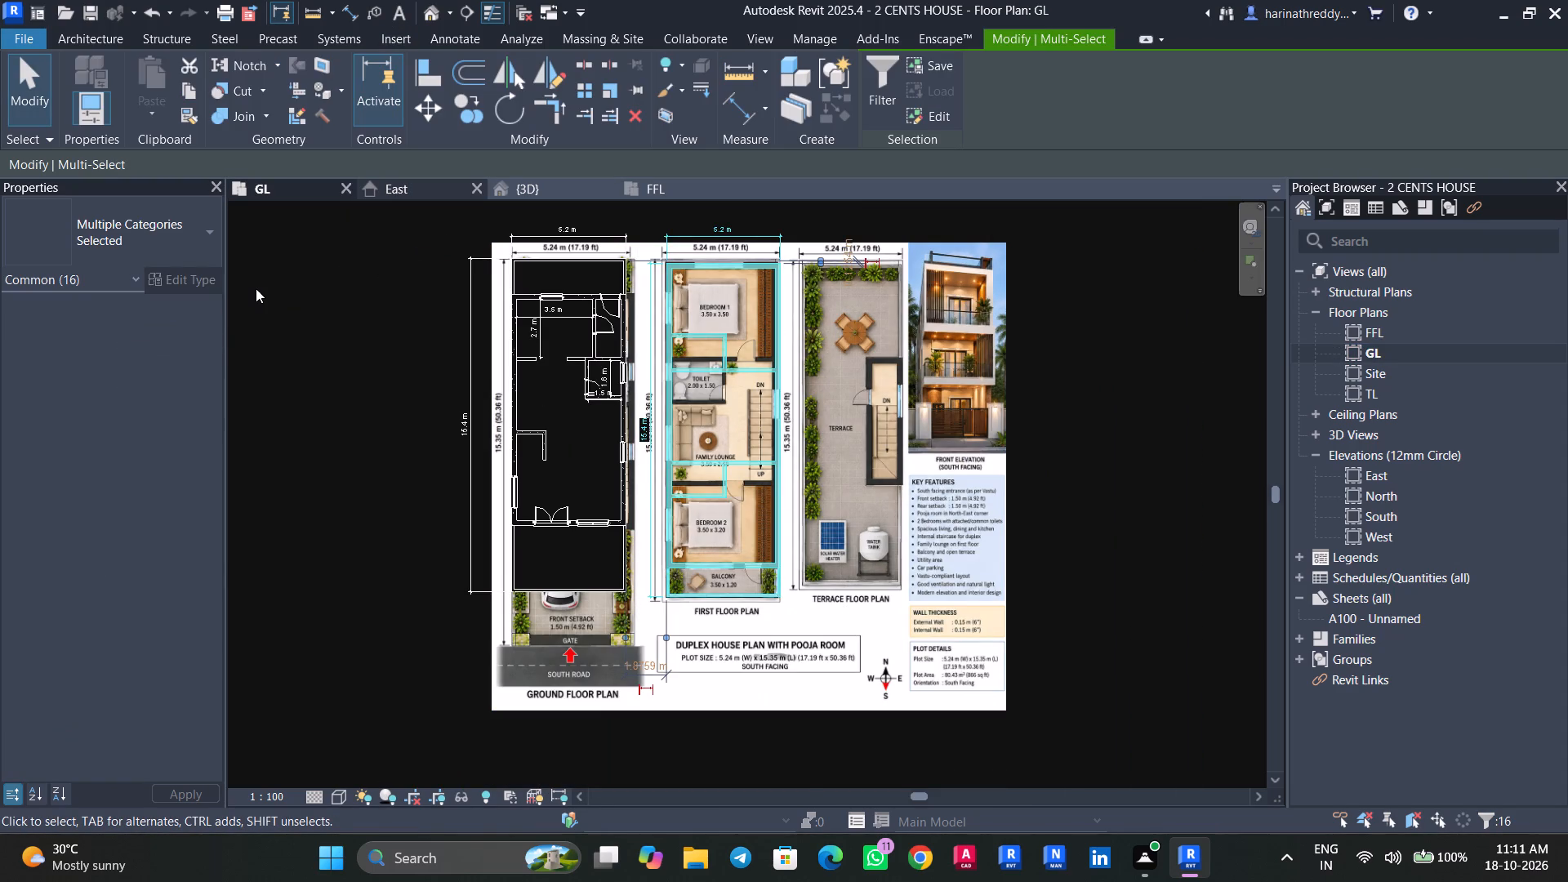
scroll(255, 288, up, 3)
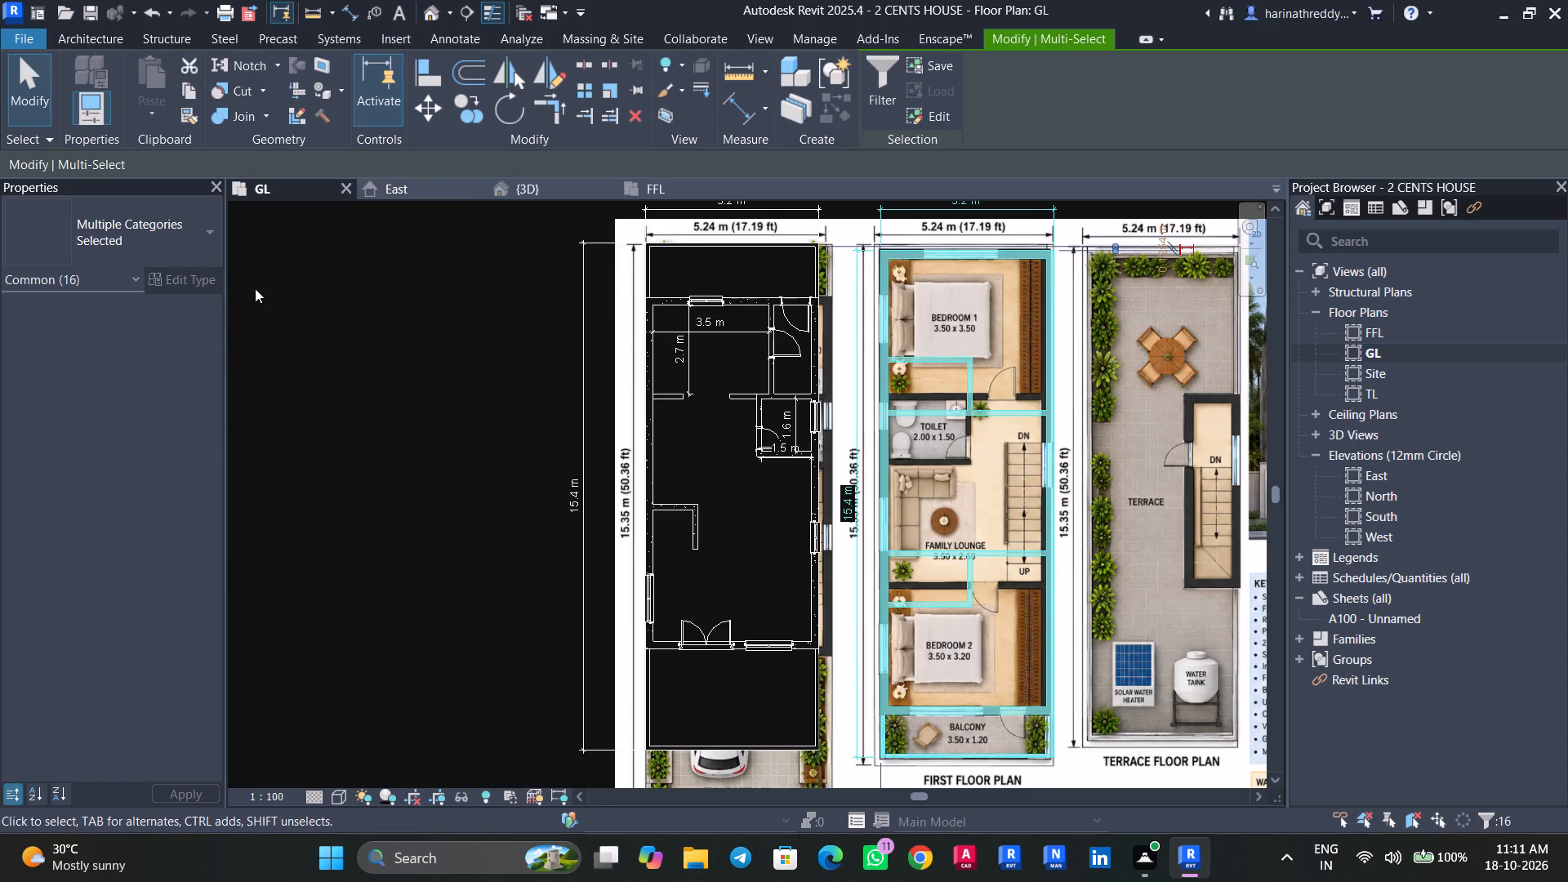
triple_click(181, 92)
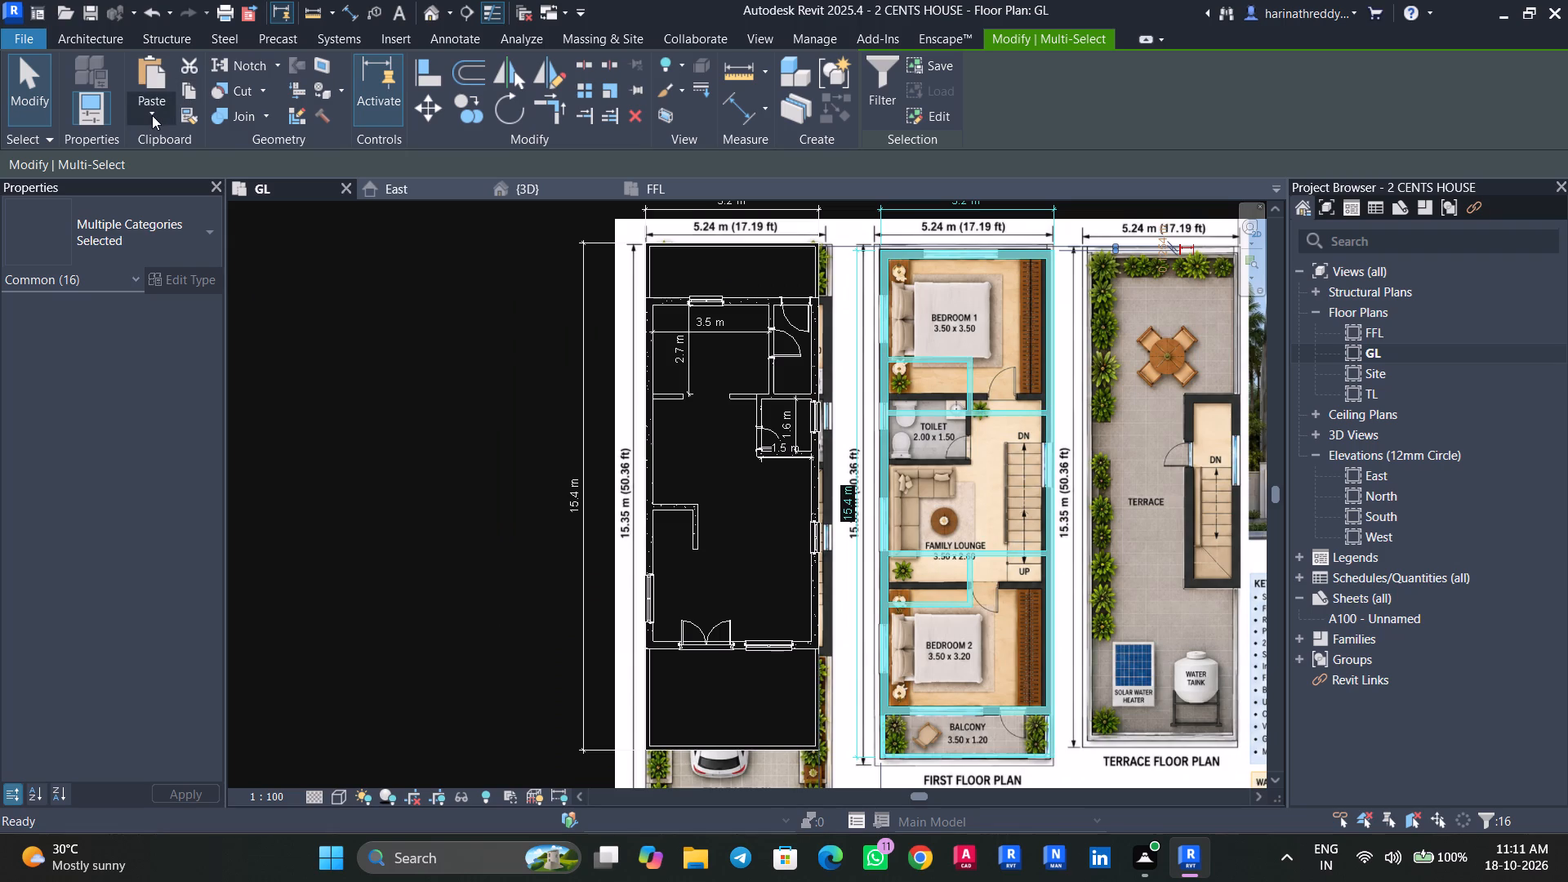
click(152, 115)
click(196, 244)
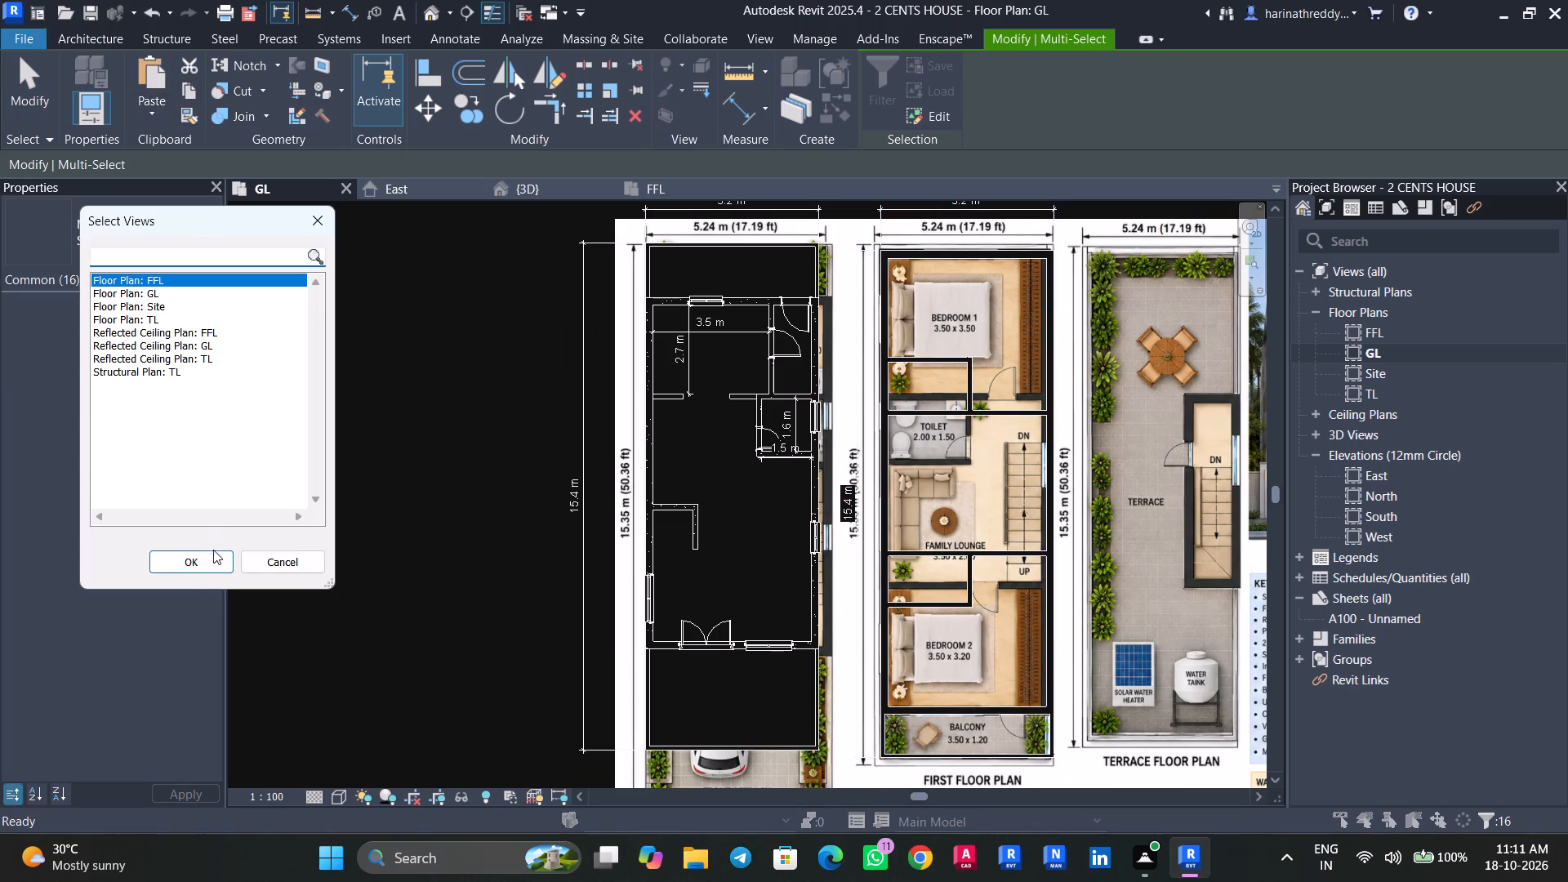
click(209, 556)
key(Escape)
key(Escape)
In FFL, move the pasted first-floor layout by its northwest outer corner onto the northwest corner of the ground-floor outline, accepting element deletion.
double_click(1361, 336)
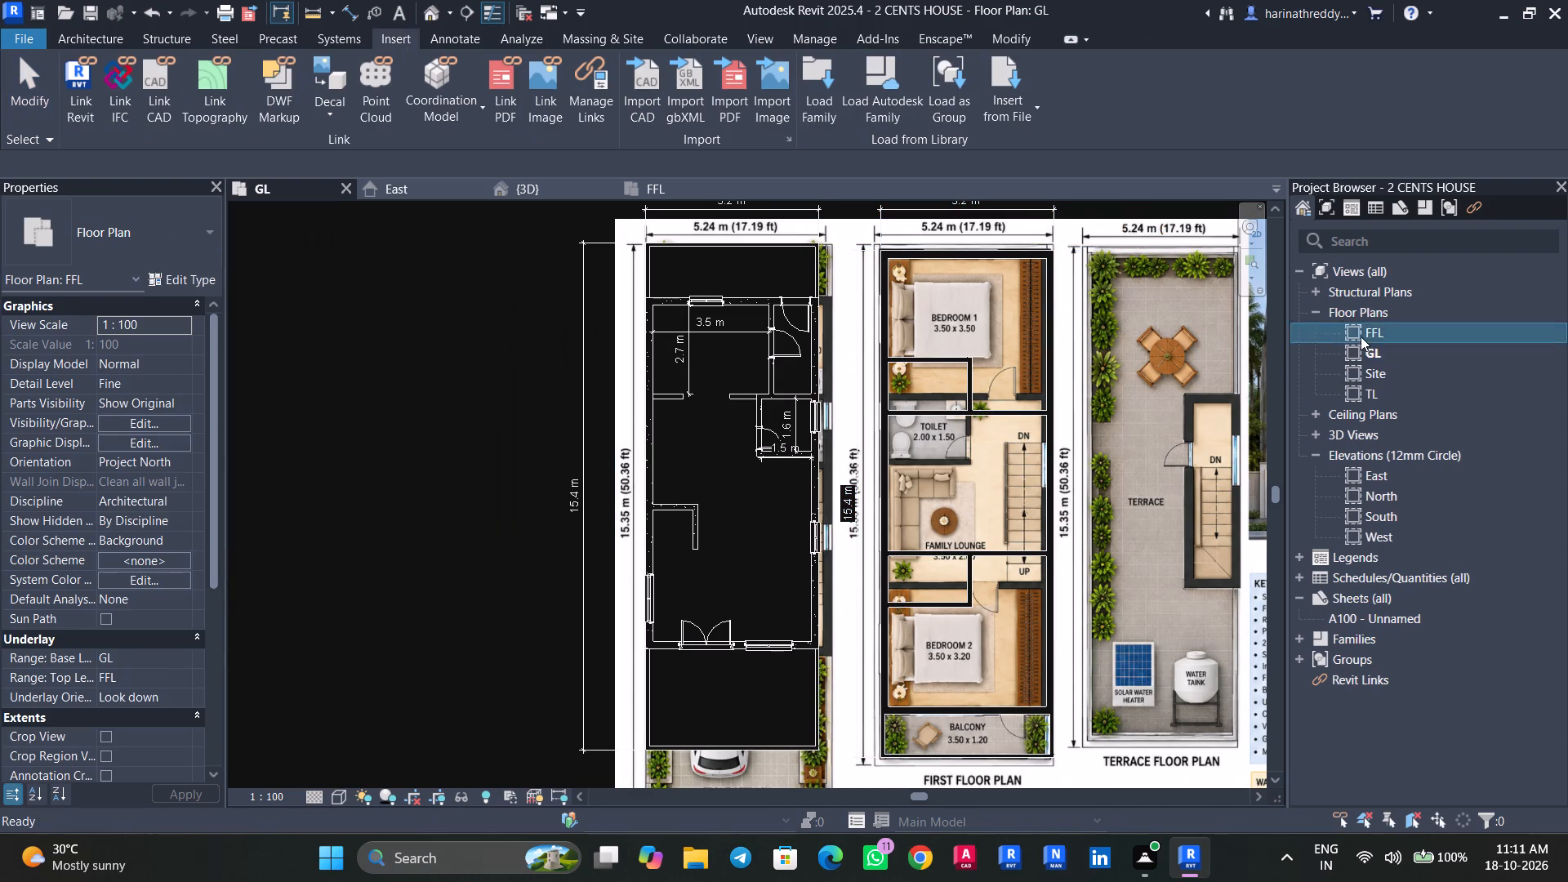
drag(640, 250, 904, 800)
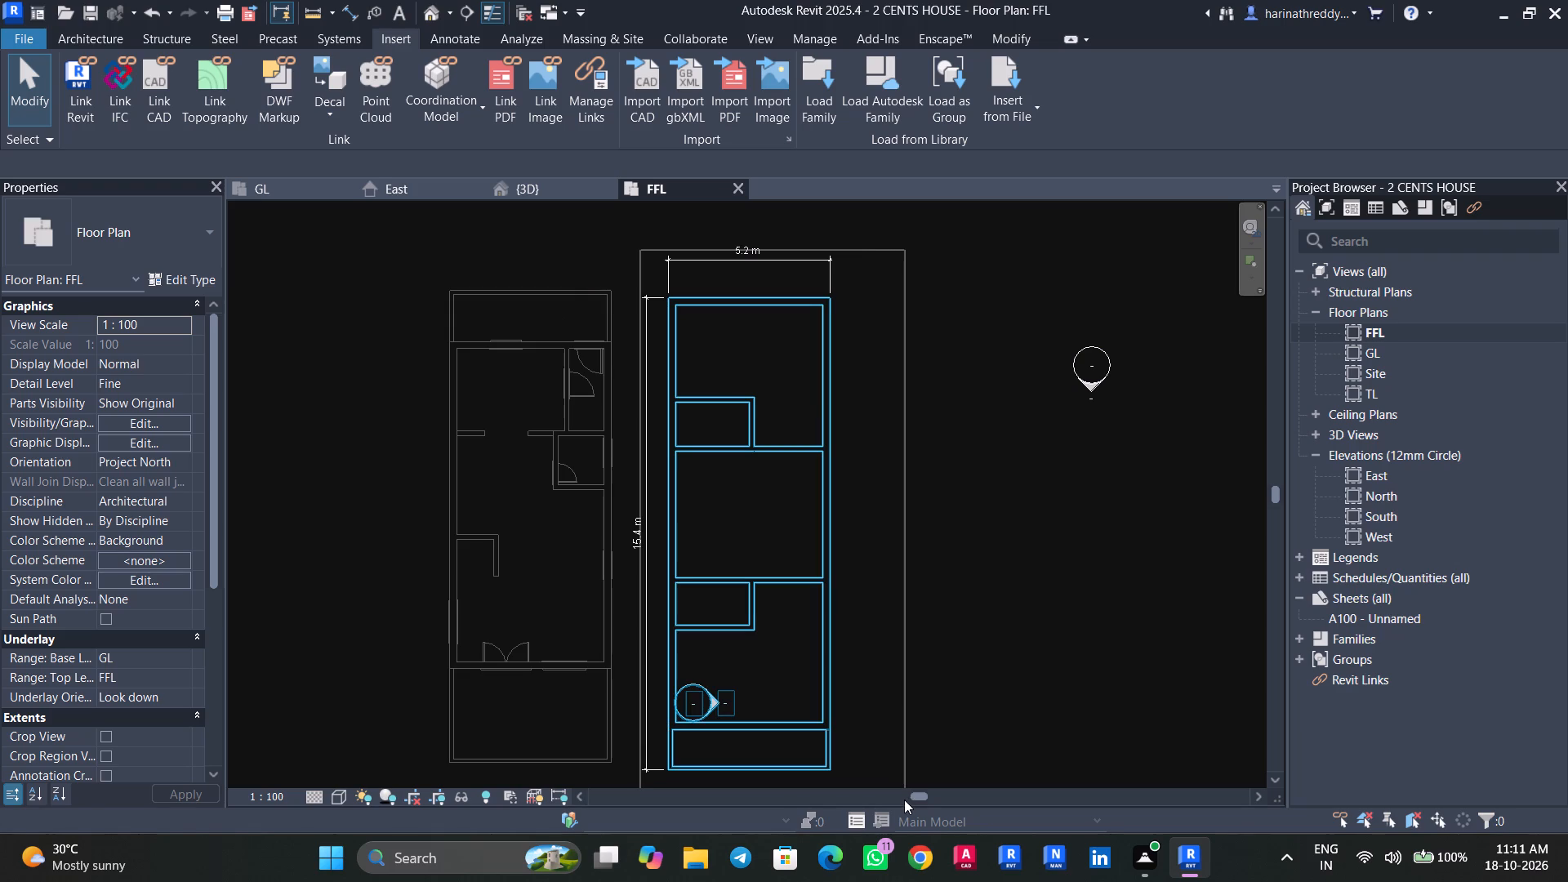
drag(904, 800, 904, 798)
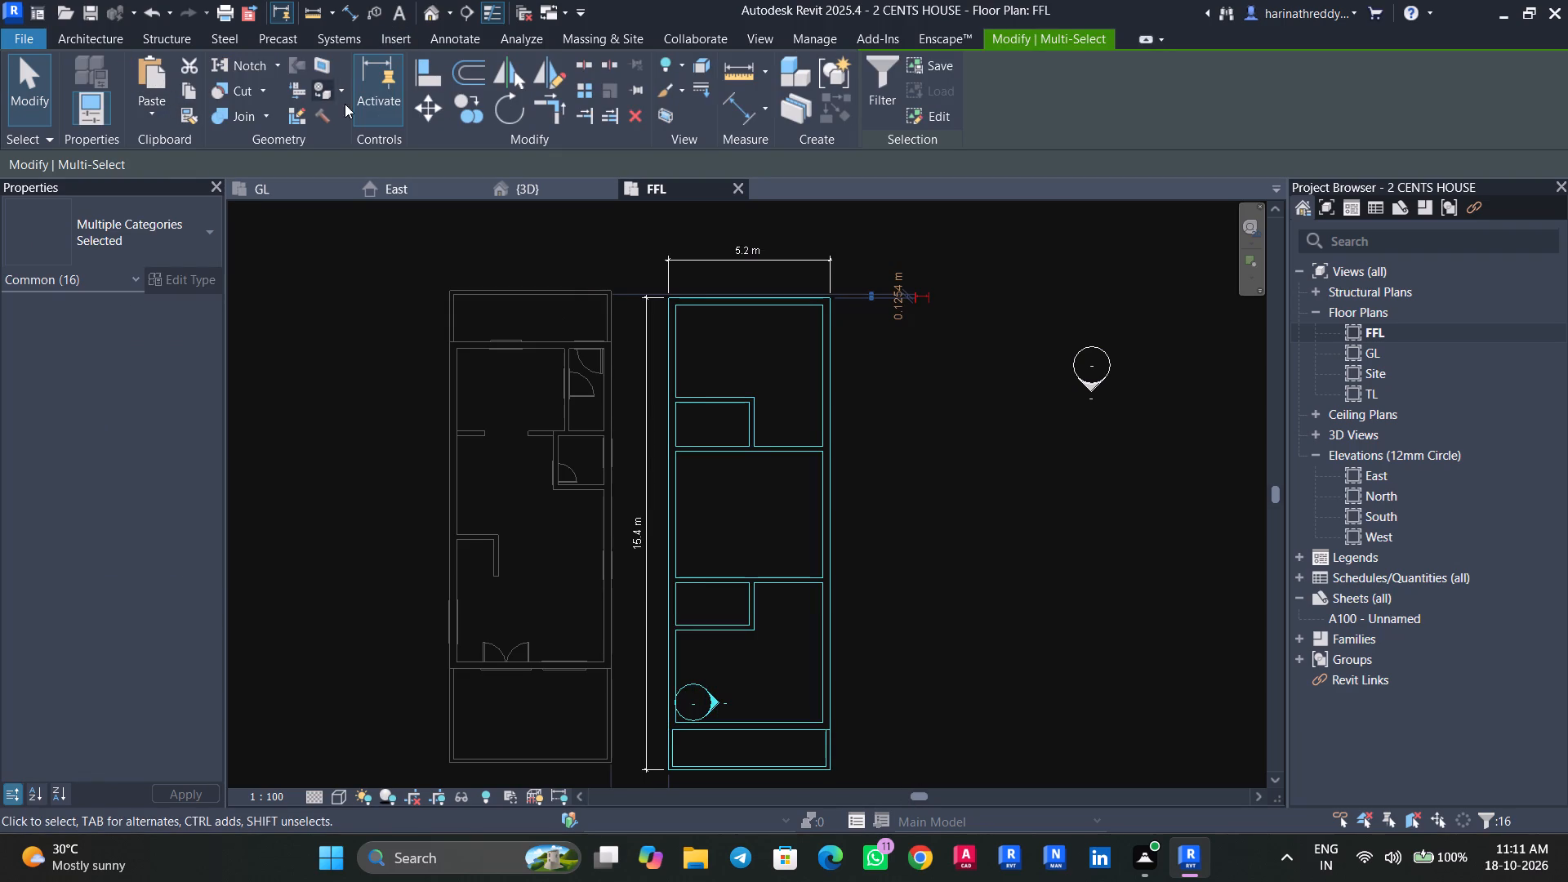
click(412, 125)
scroll(553, 251, up, 2)
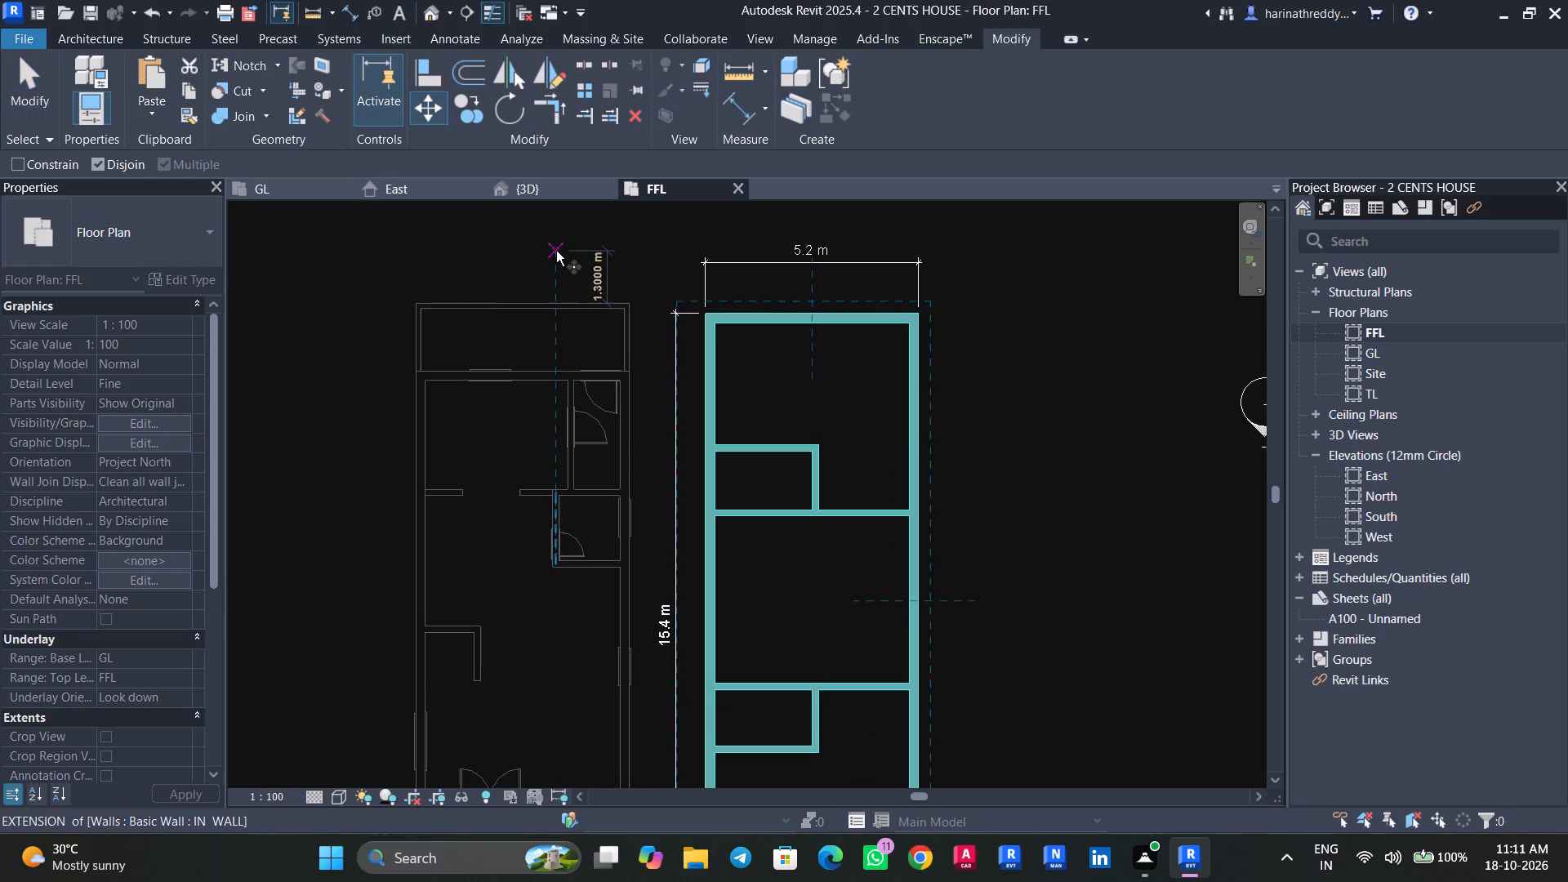
scroll(678, 312, up, 4)
click(729, 310)
middle_drag(419, 296, 656, 350)
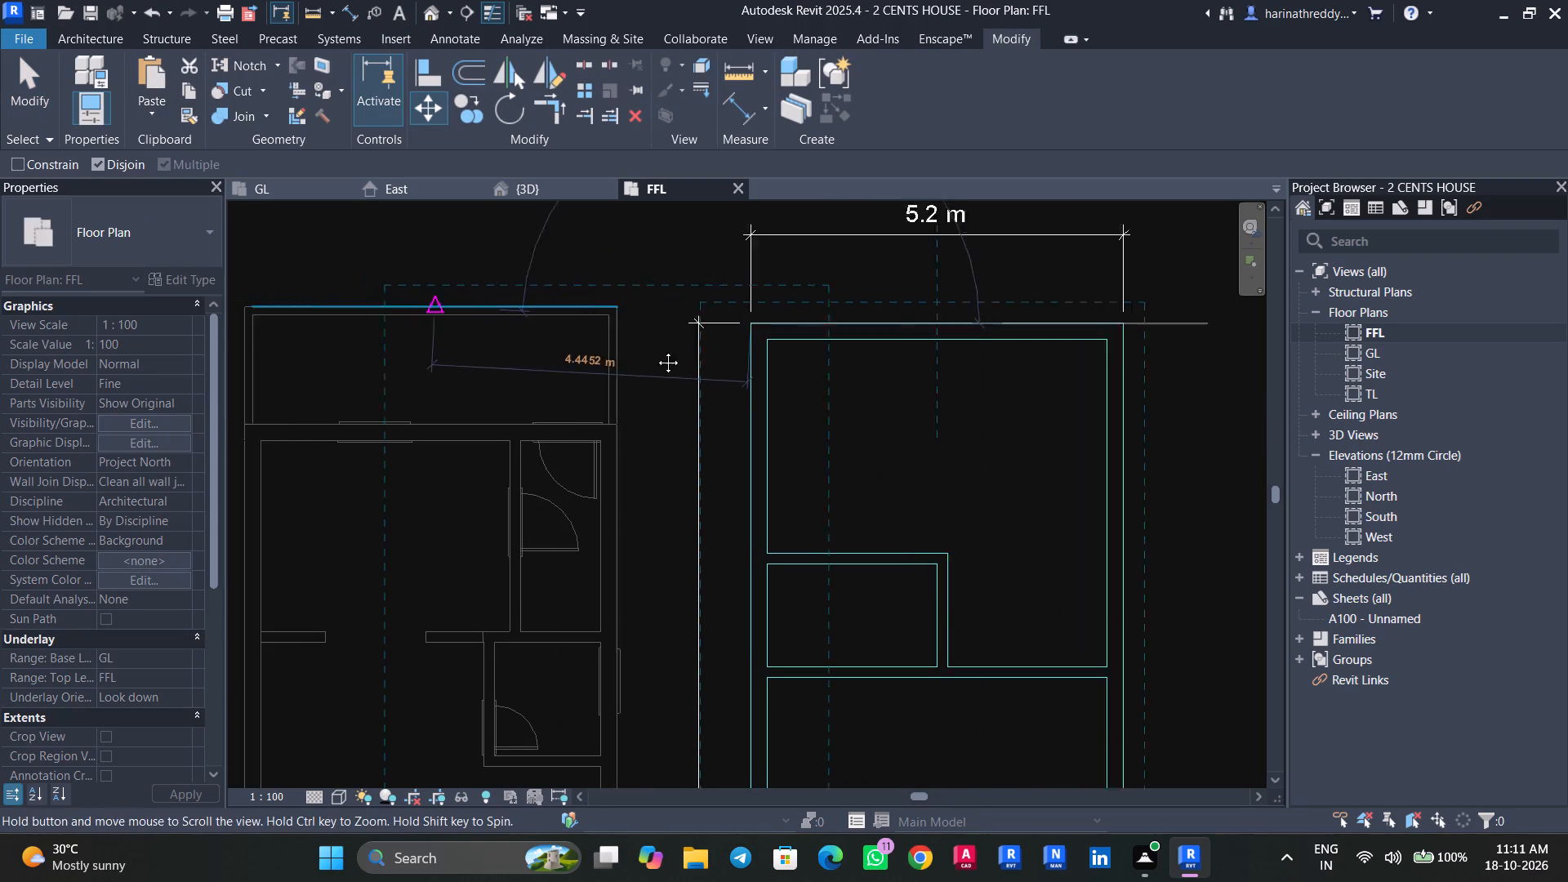
middle_drag(656, 350, 768, 362)
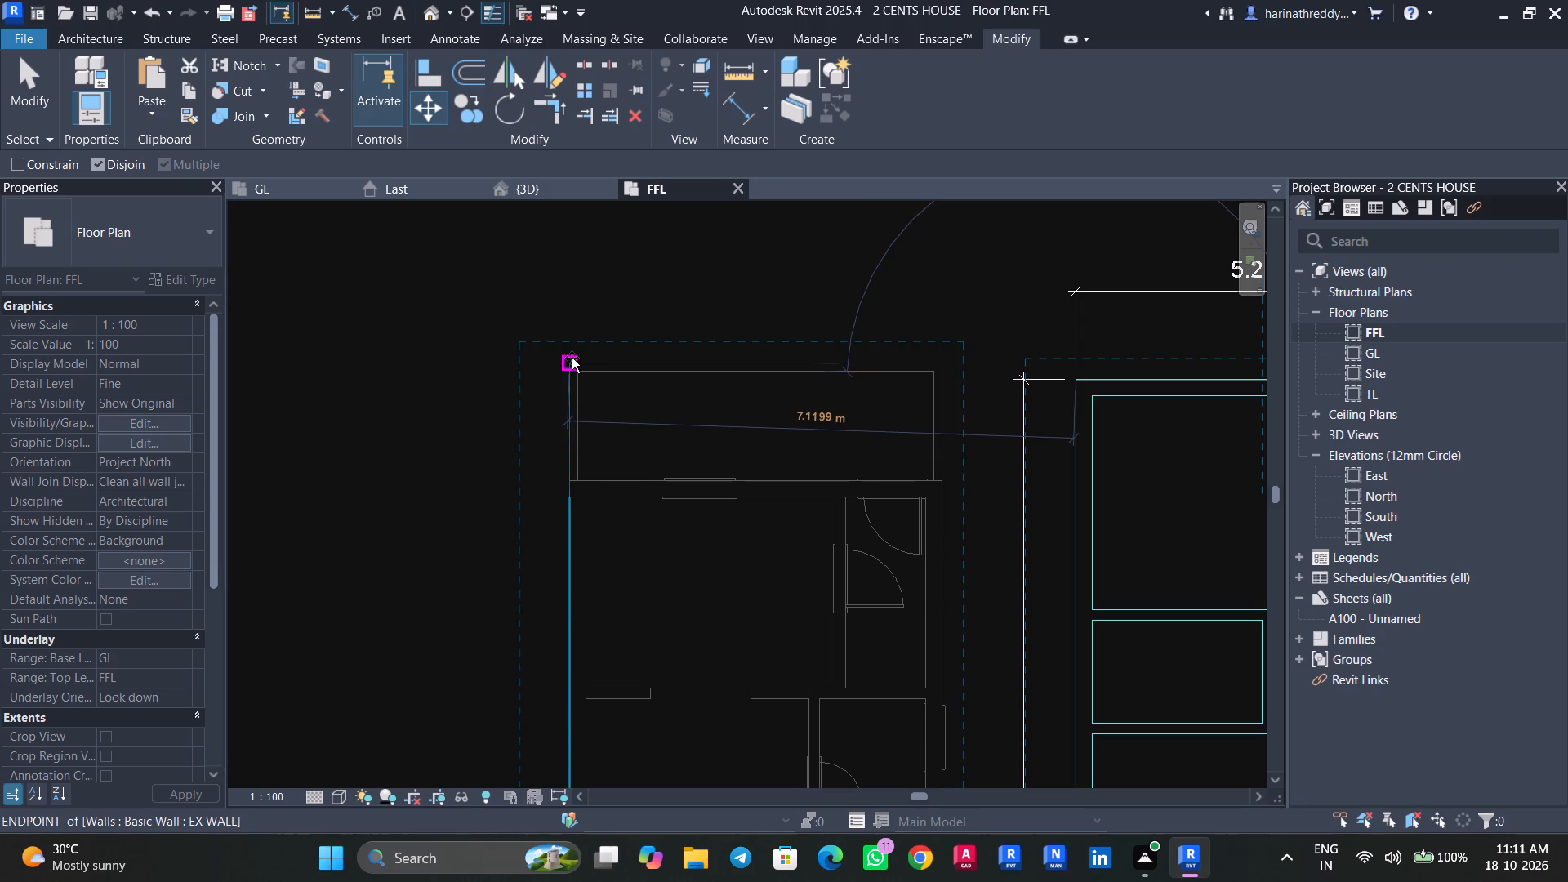
click(572, 358)
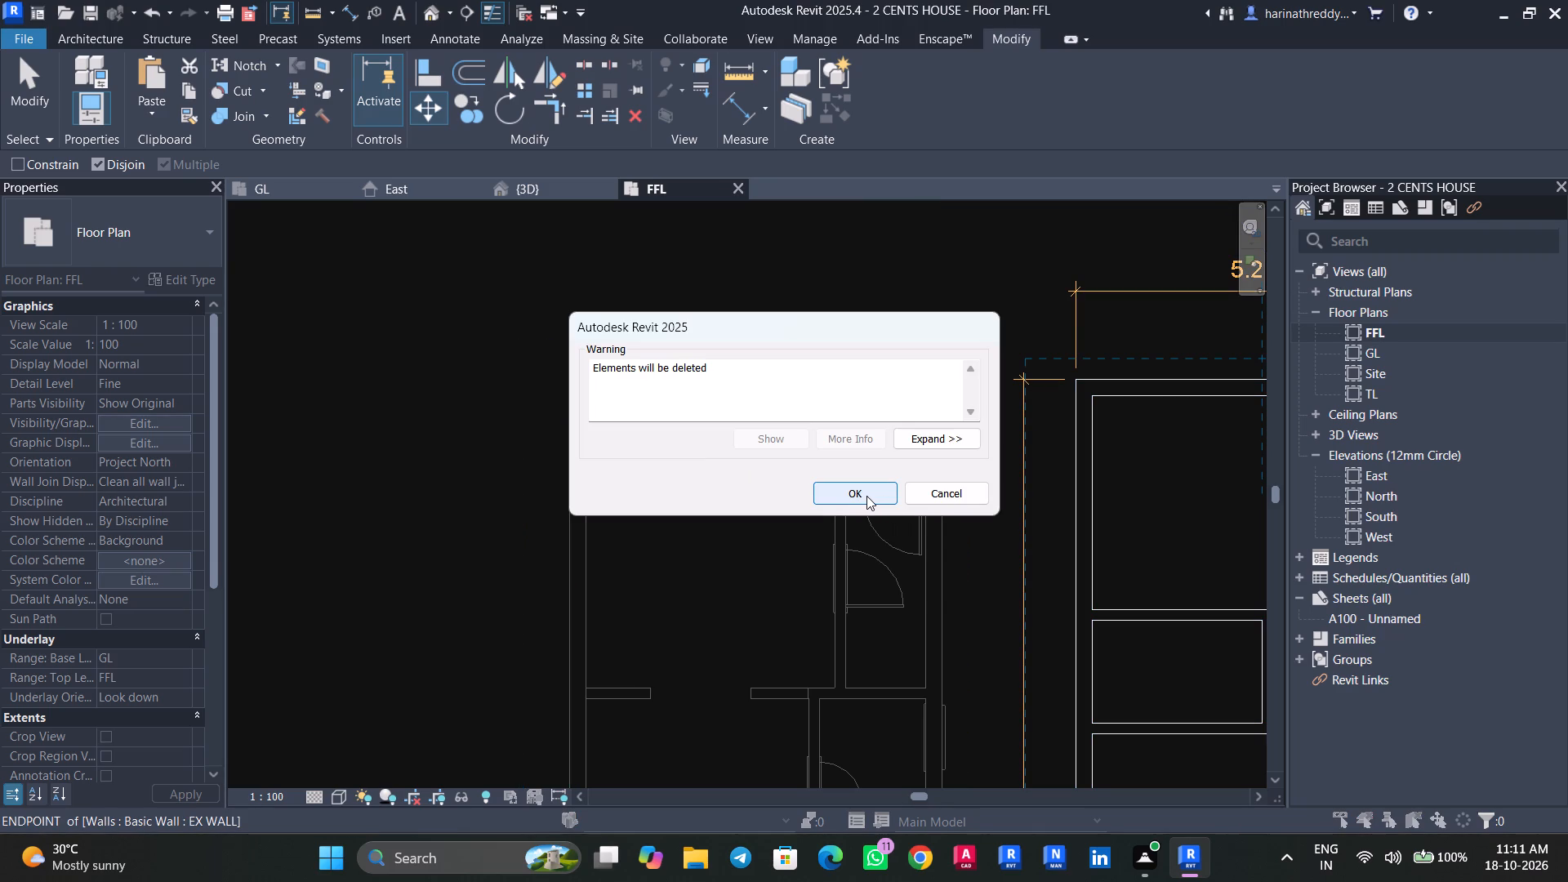
click(866, 496)
scroll(611, 448, down, 3)
key(Escape)
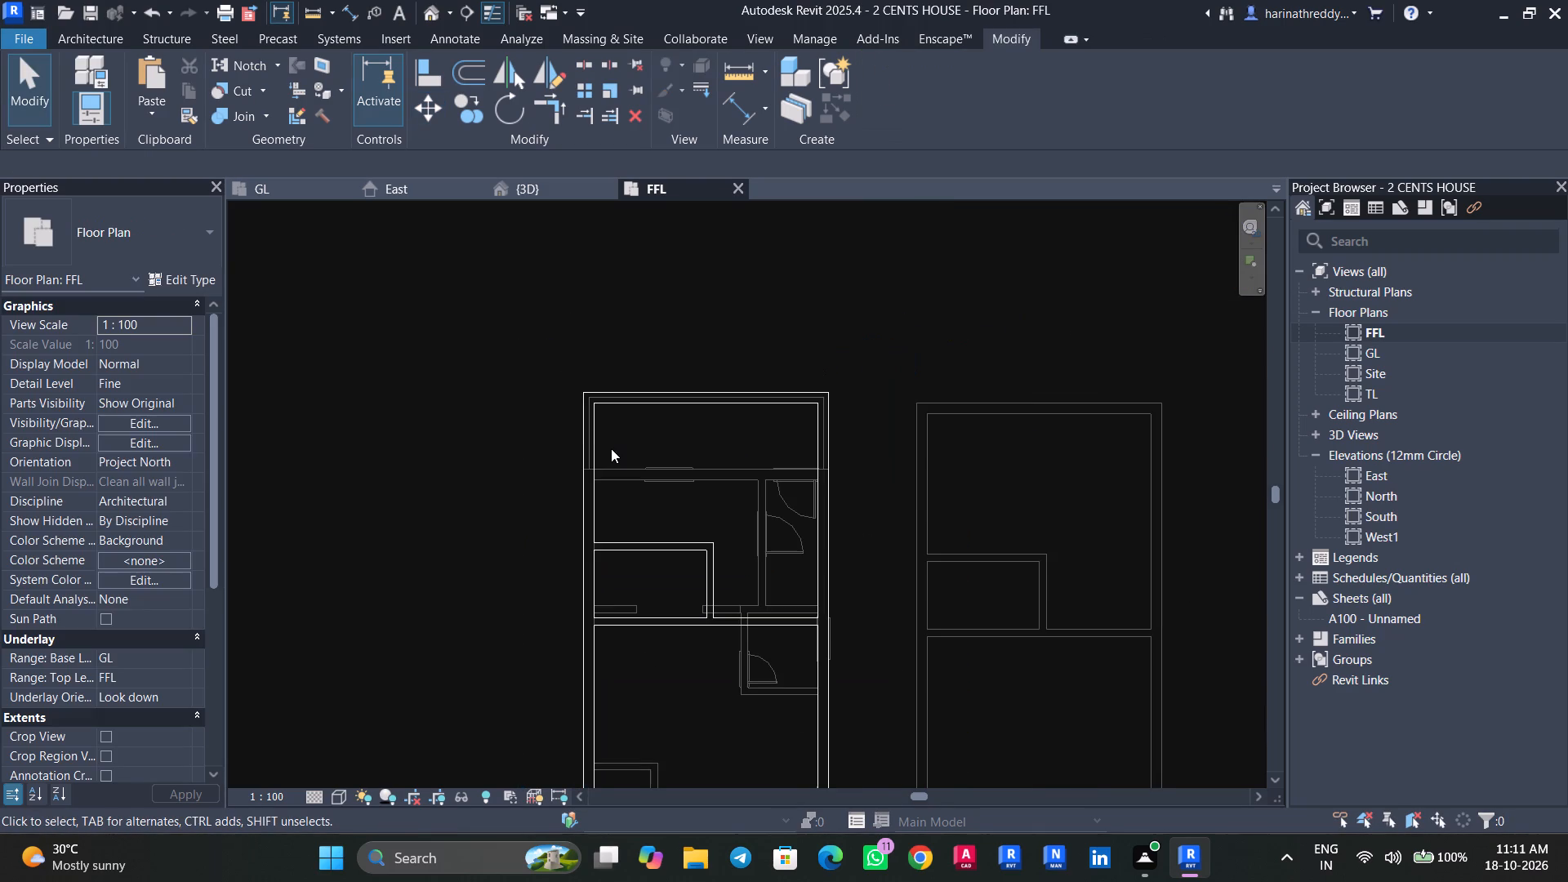
key(Escape)
key(Escape)
scroll(448, 394, down, 3)
middle_drag(468, 399, 487, 294)
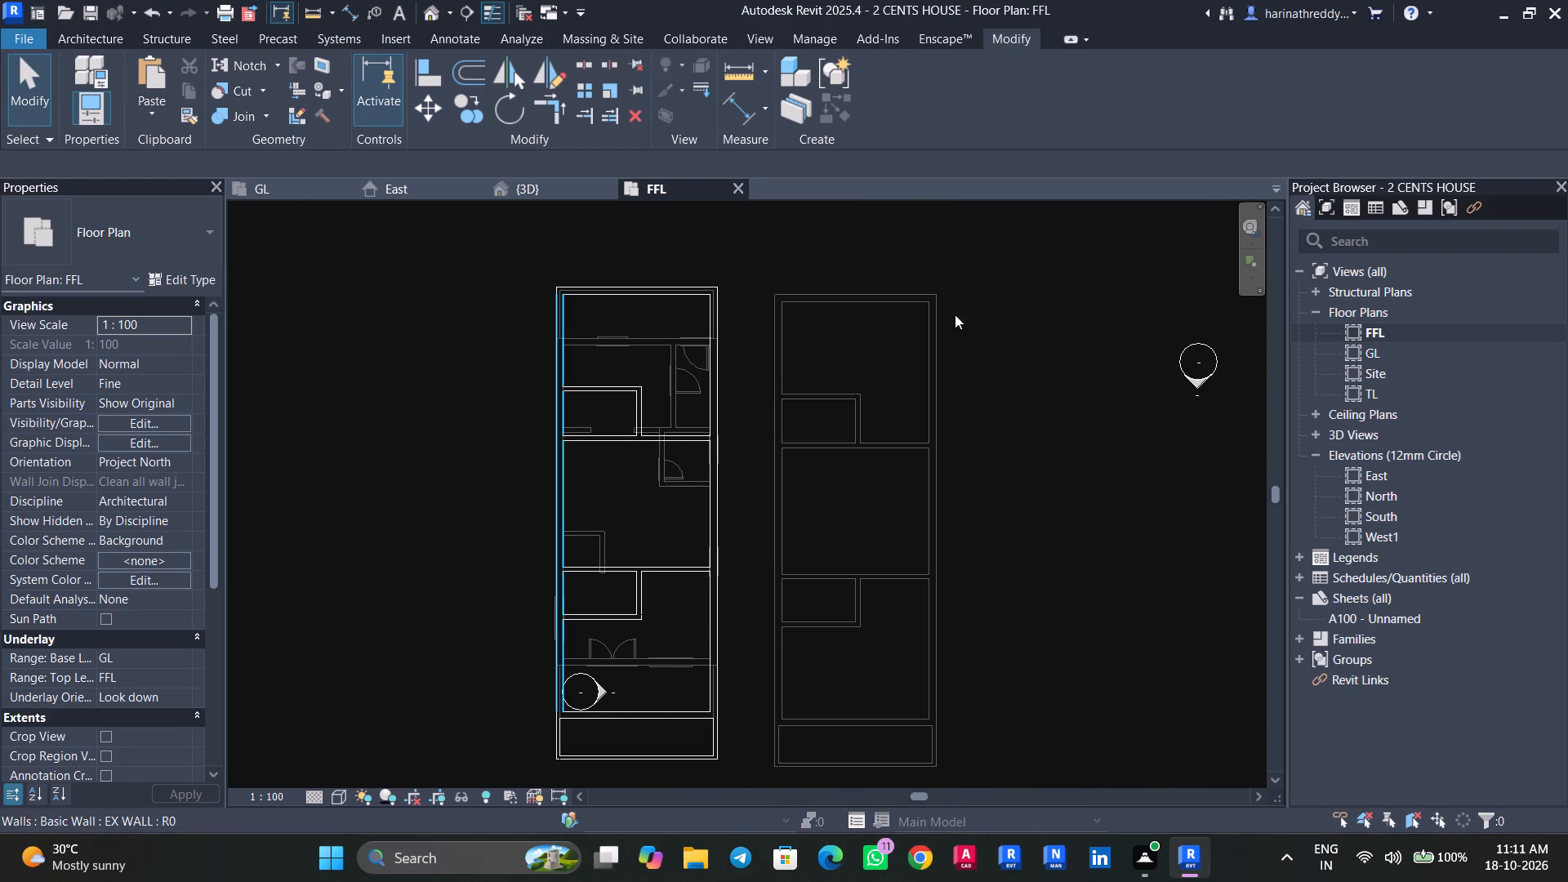
Delete the original first-floor walls and width dimension drawn over the reference image in the GL plan.
click(305, 190)
scroll(694, 412, down, 4)
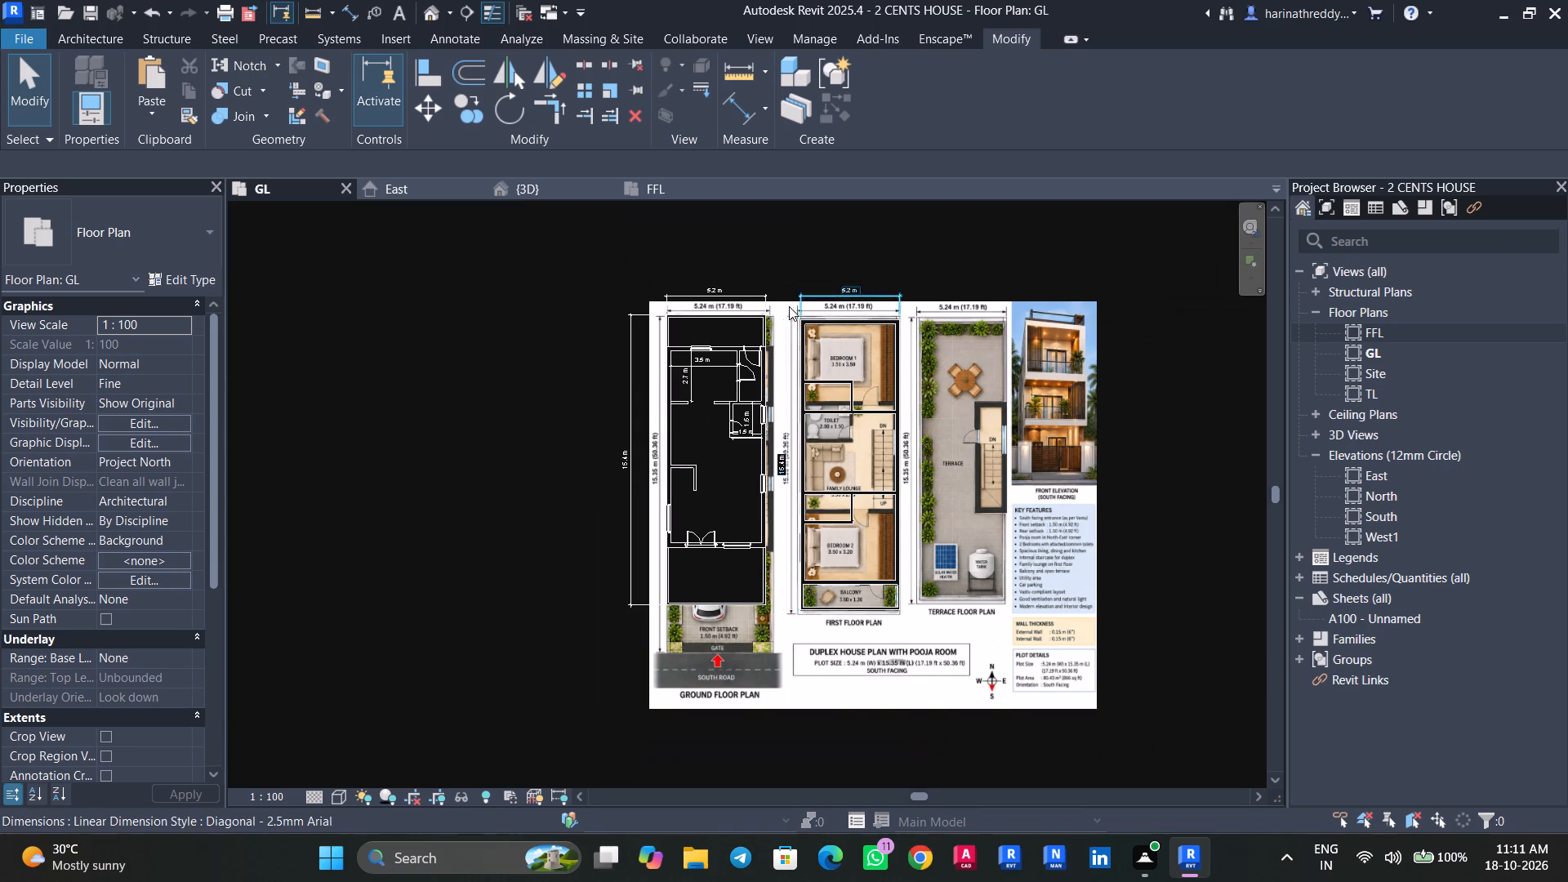
drag(782, 264, 962, 648)
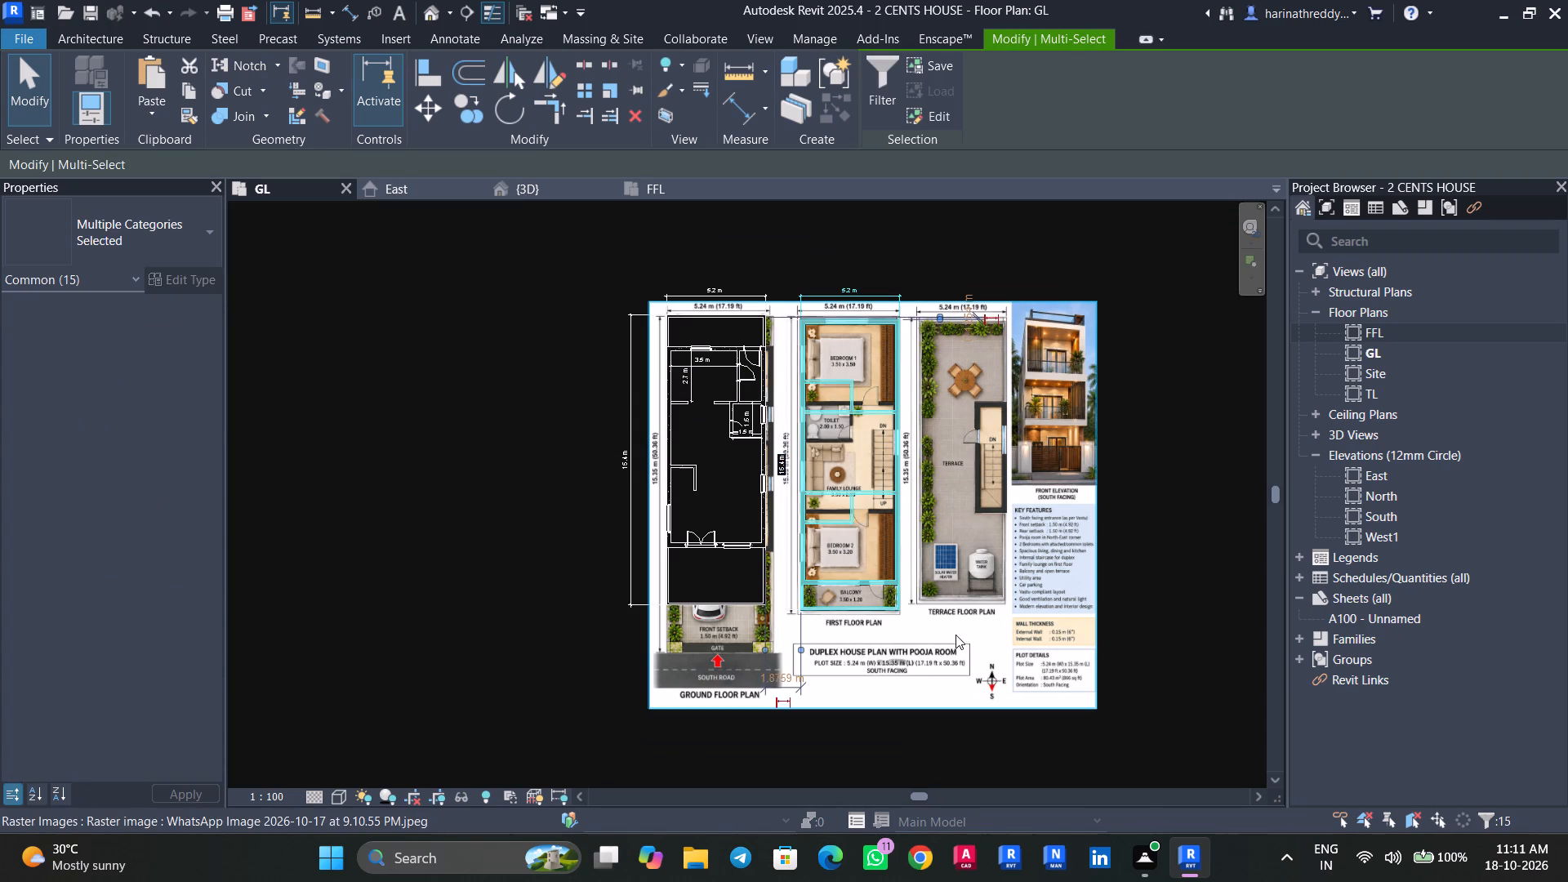
key(Delete)
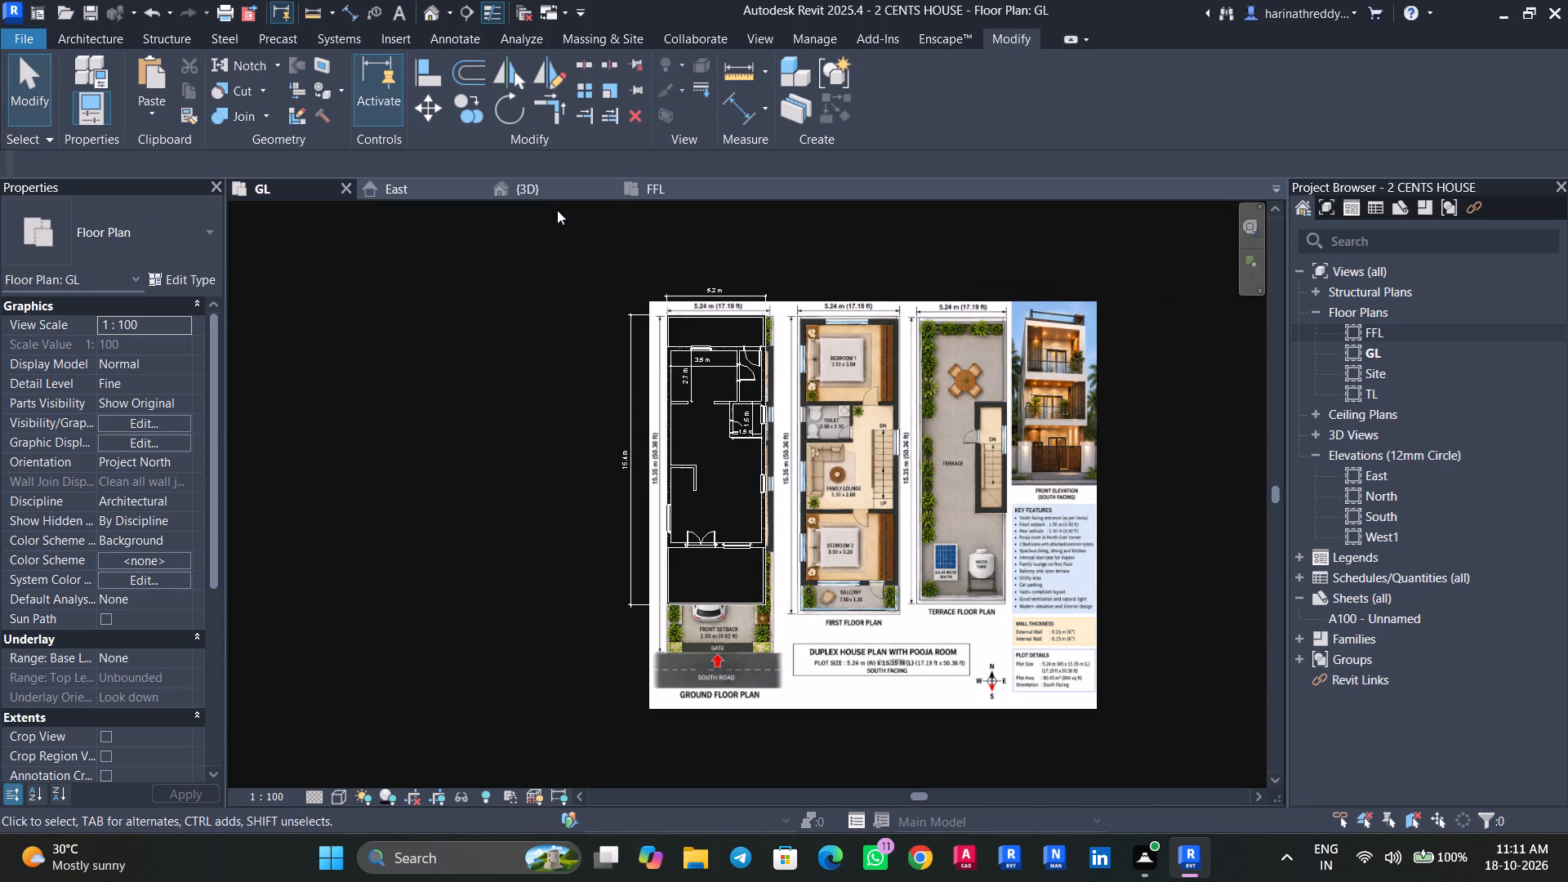
In the 3D view, set the top constraint of the first floor's long east exterior wall to Up to level: TL.
click(541, 194)
scroll(596, 596, down, 4)
shift+middle_drag(482, 677, 702, 531)
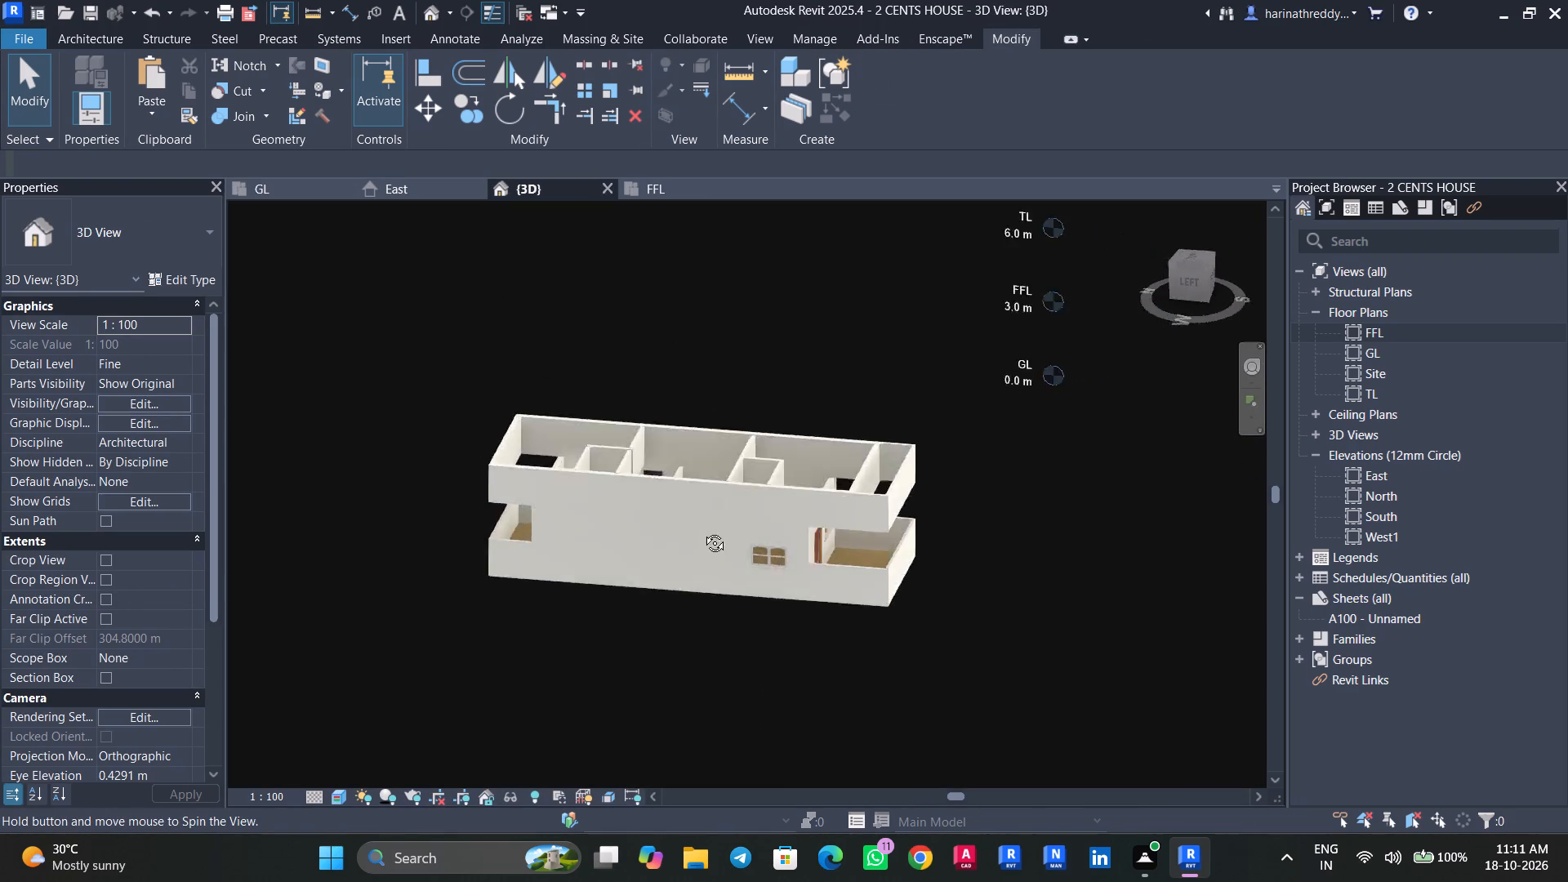
shift+middle_drag(702, 531, 915, 753)
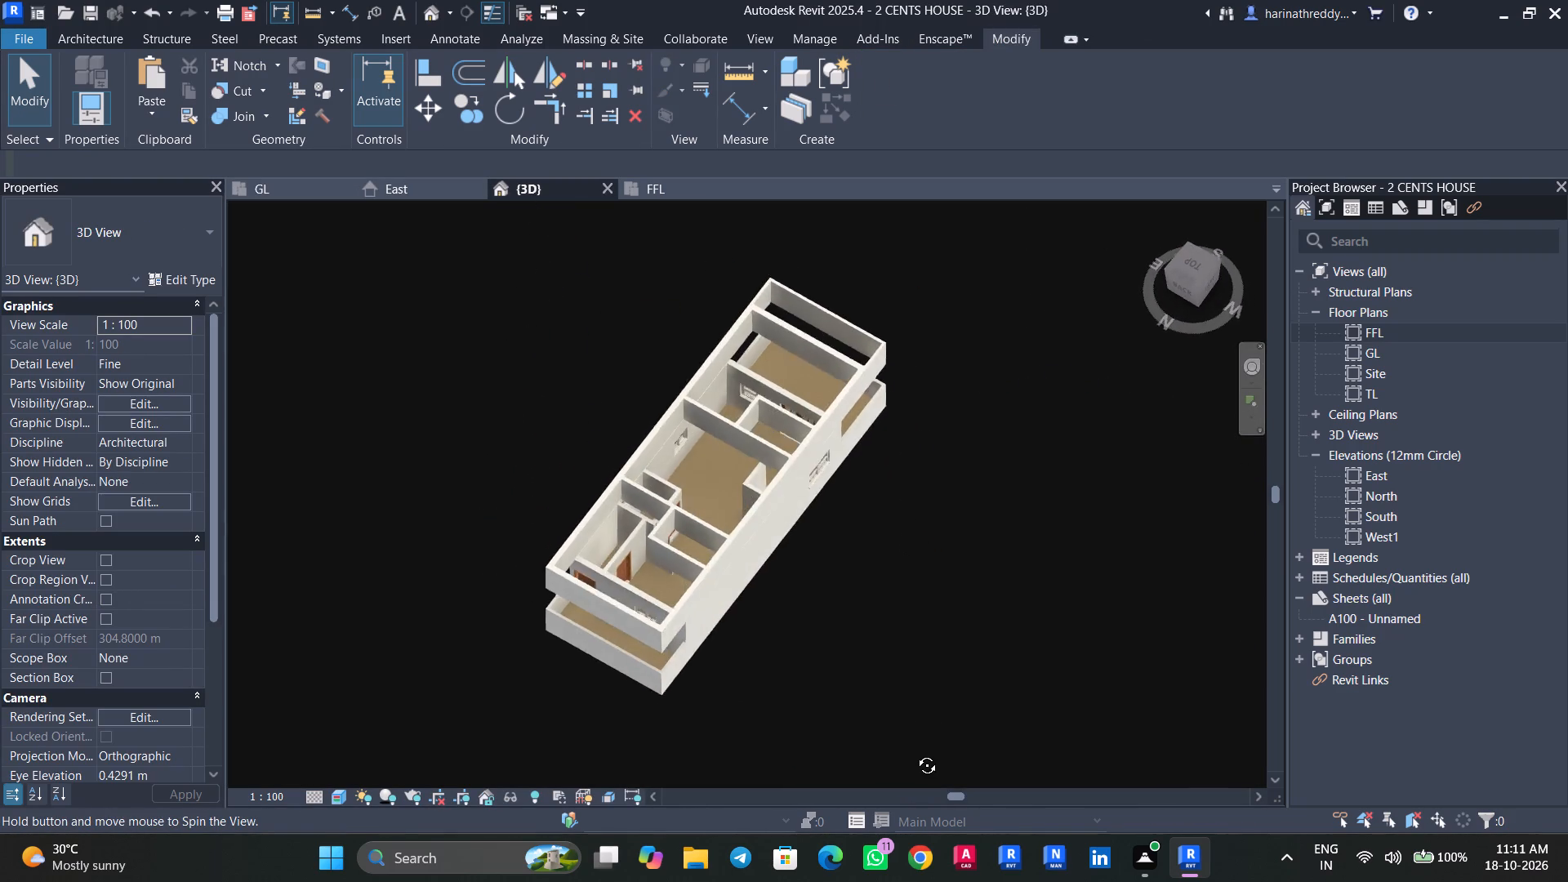
shift+middle_drag(915, 753, 1161, 534)
click(553, 419)
scroll(553, 419, up, 4)
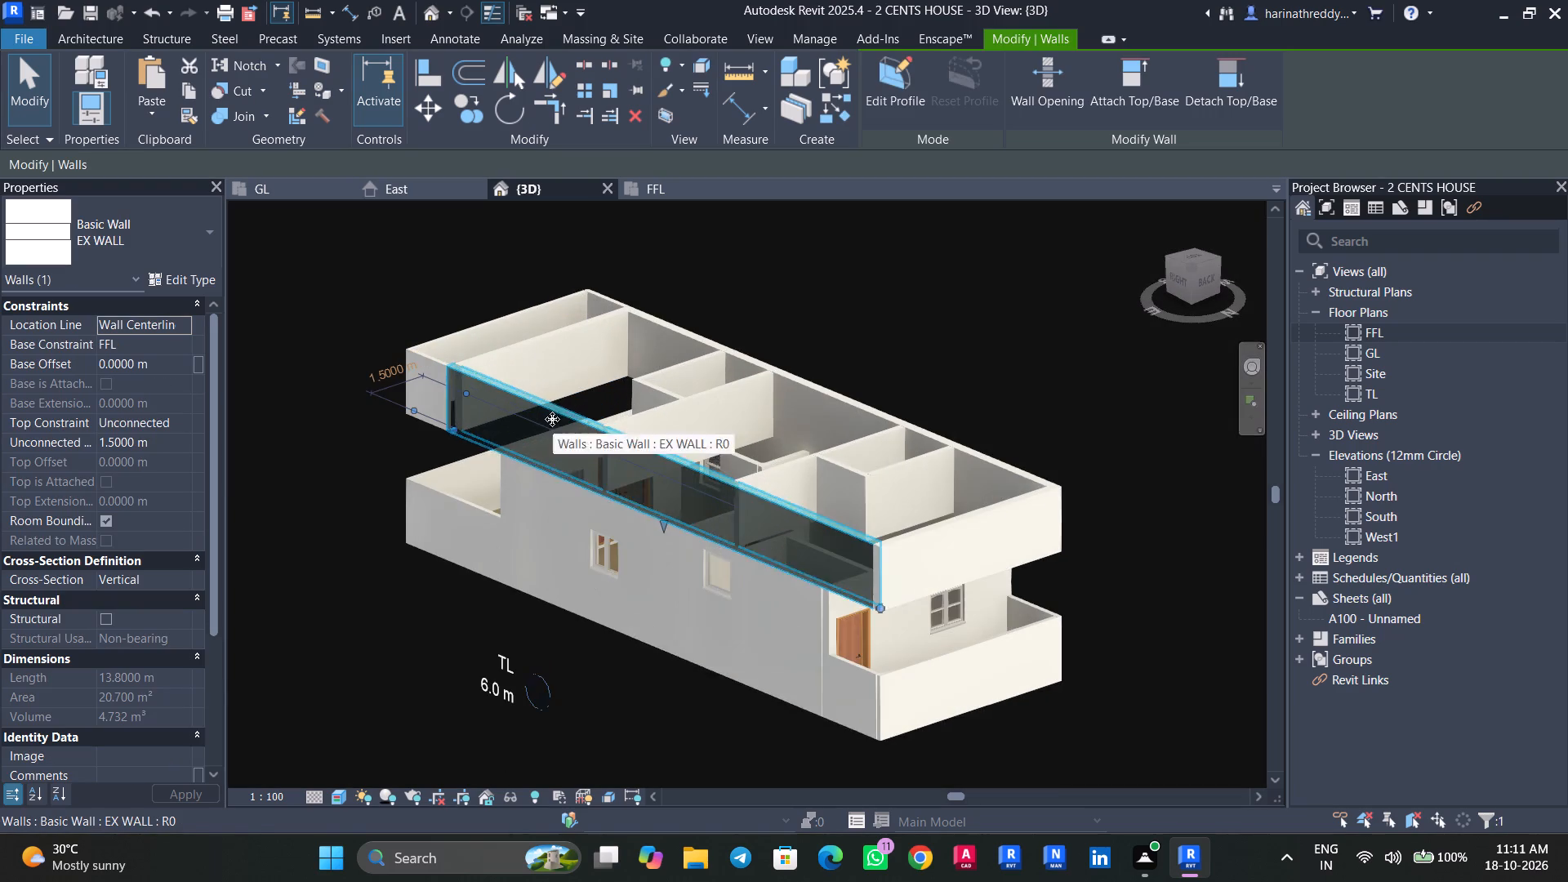
click(187, 425)
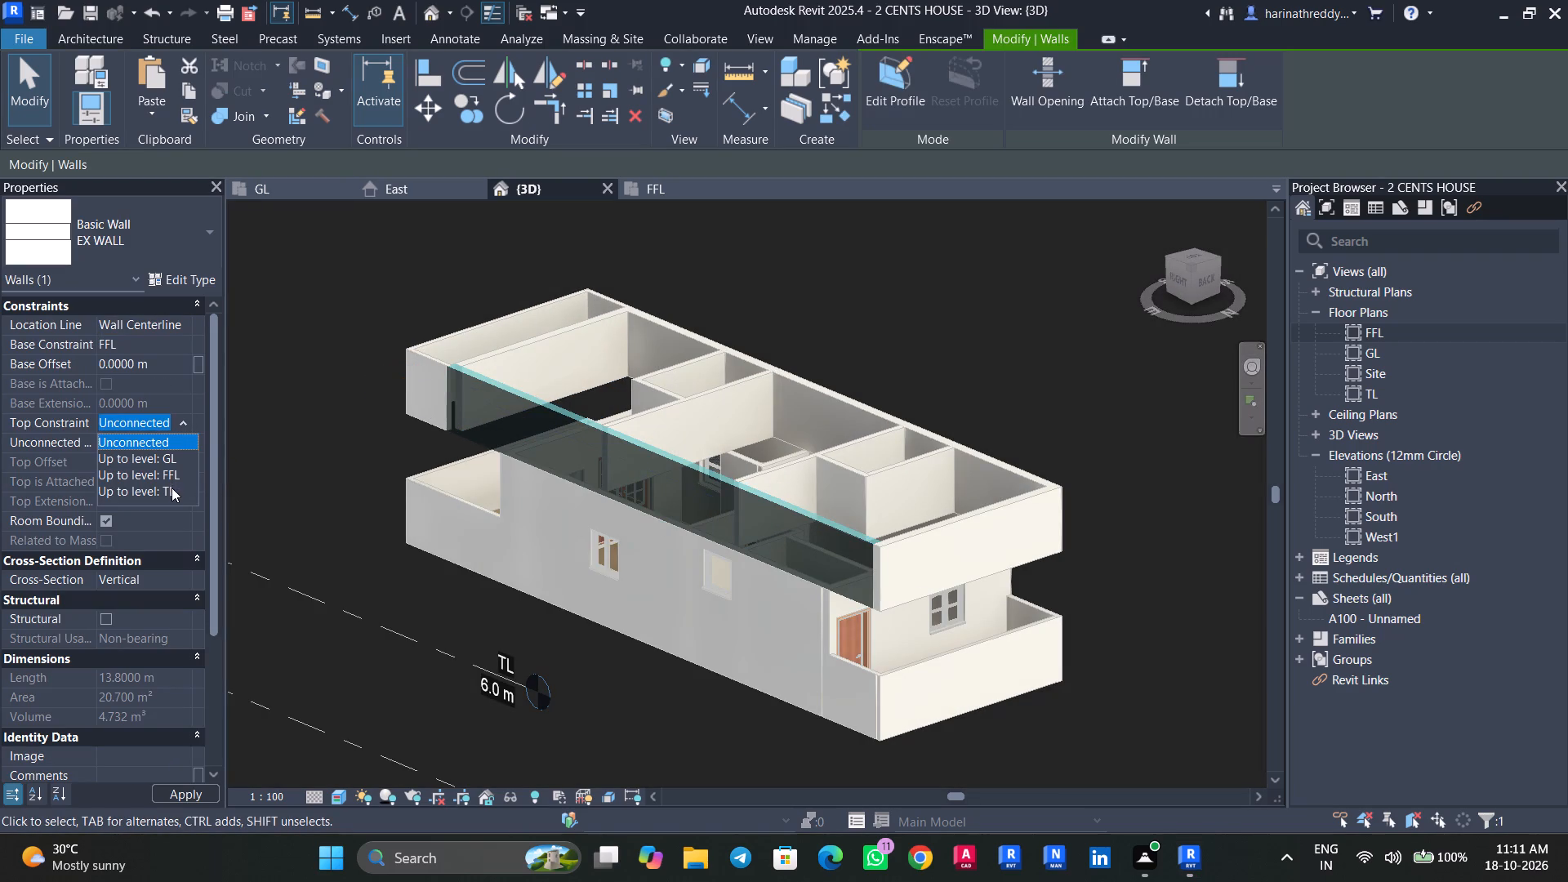
click(167, 489)
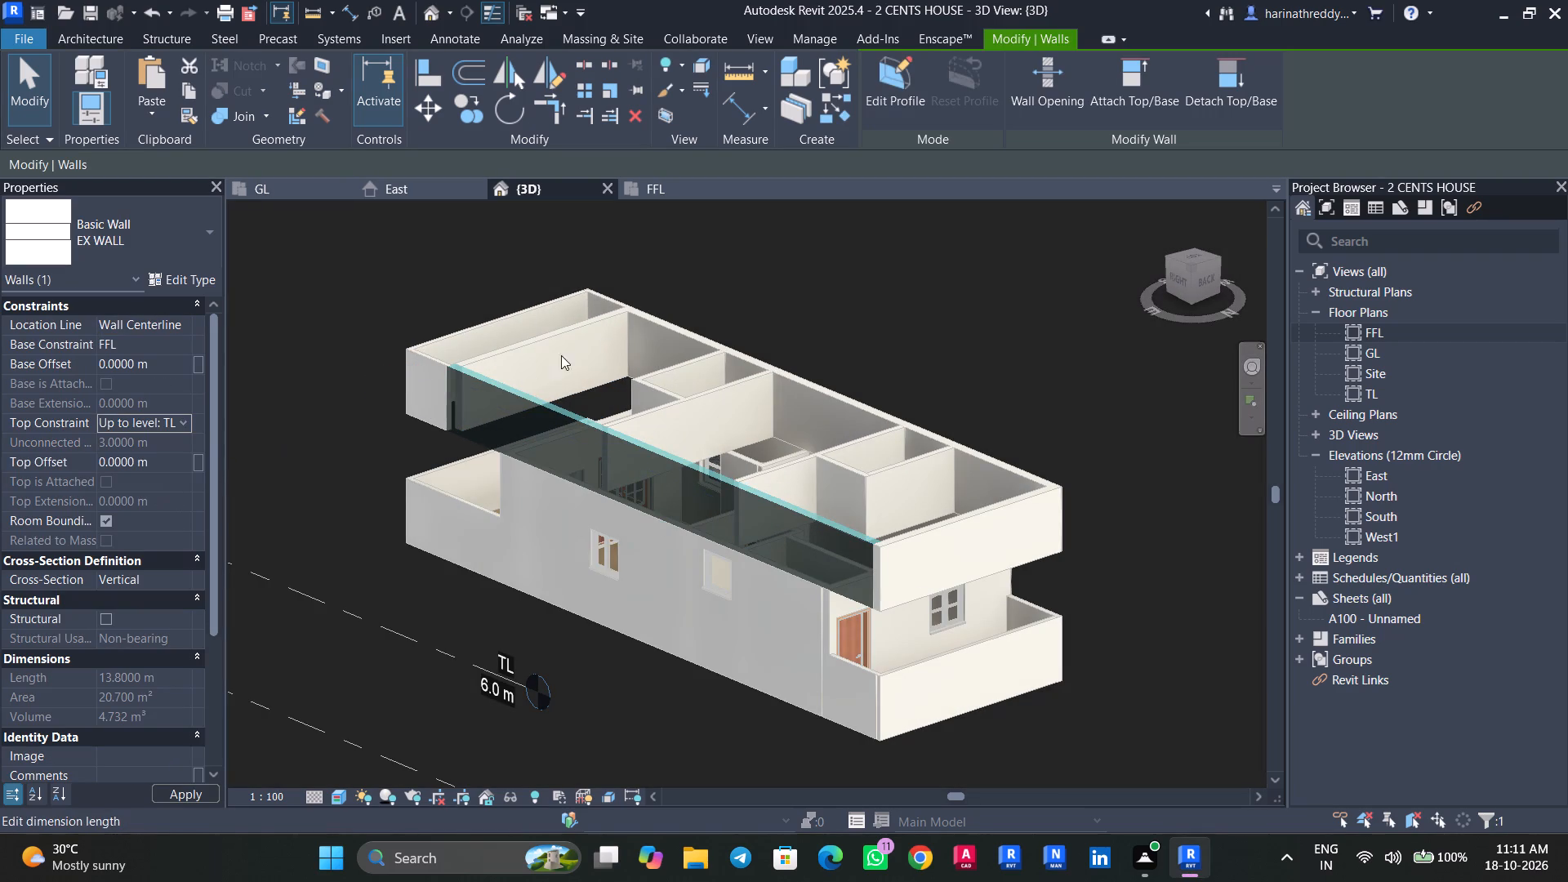
key(Escape)
key(Escape)
Set the top constraint of the first floor's north exterior wall to Up to level: TL.
shift+middle_drag(933, 308, 733, 319)
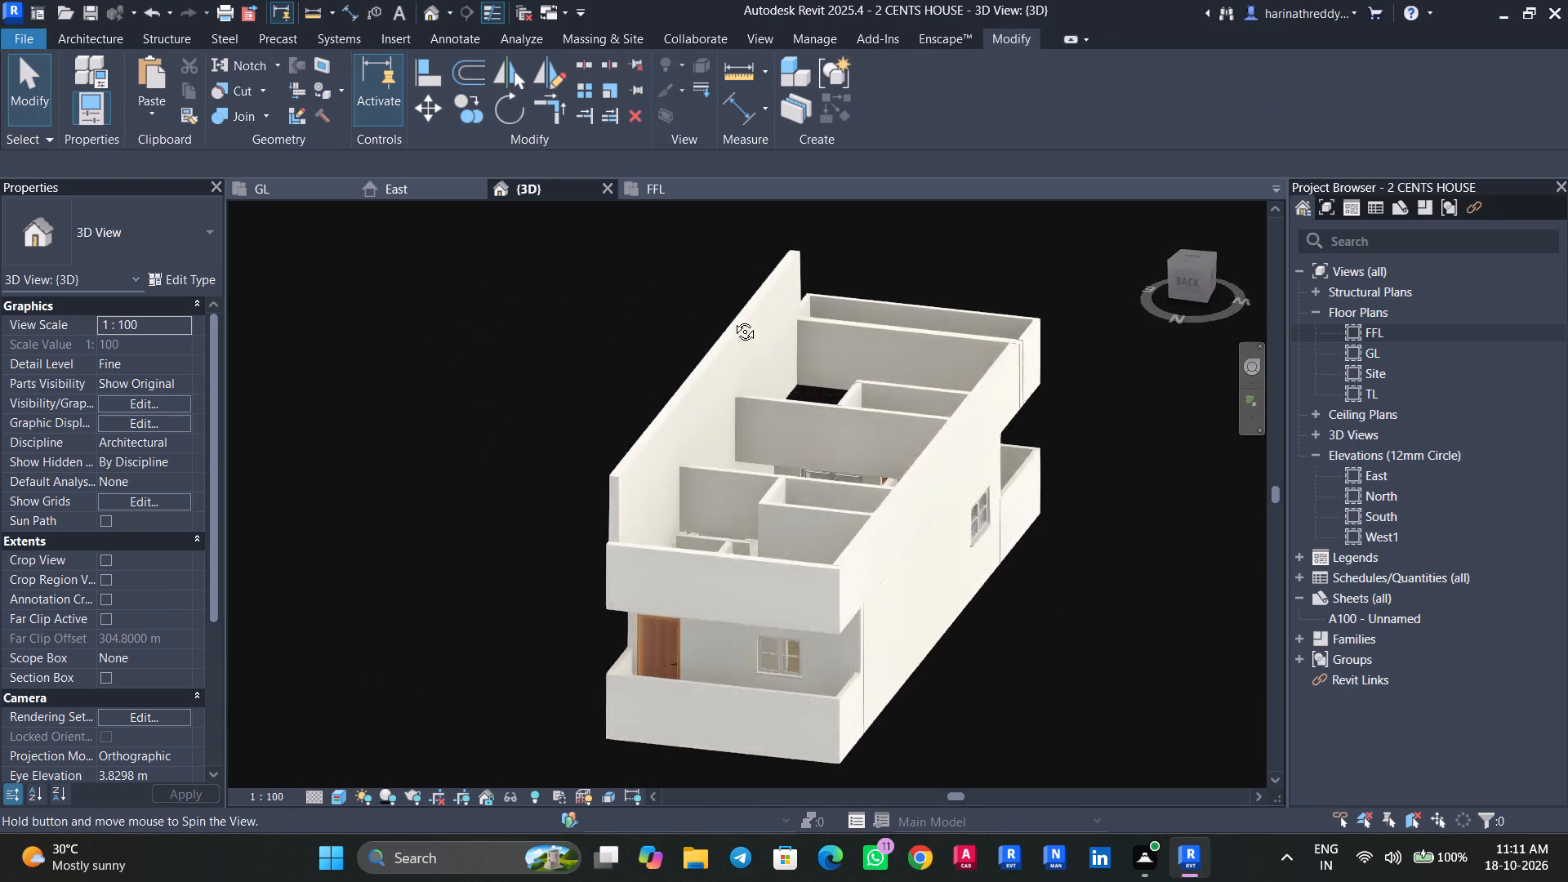
shift+middle_drag(733, 319, 660, 332)
shift+middle_drag(744, 495, 639, 563)
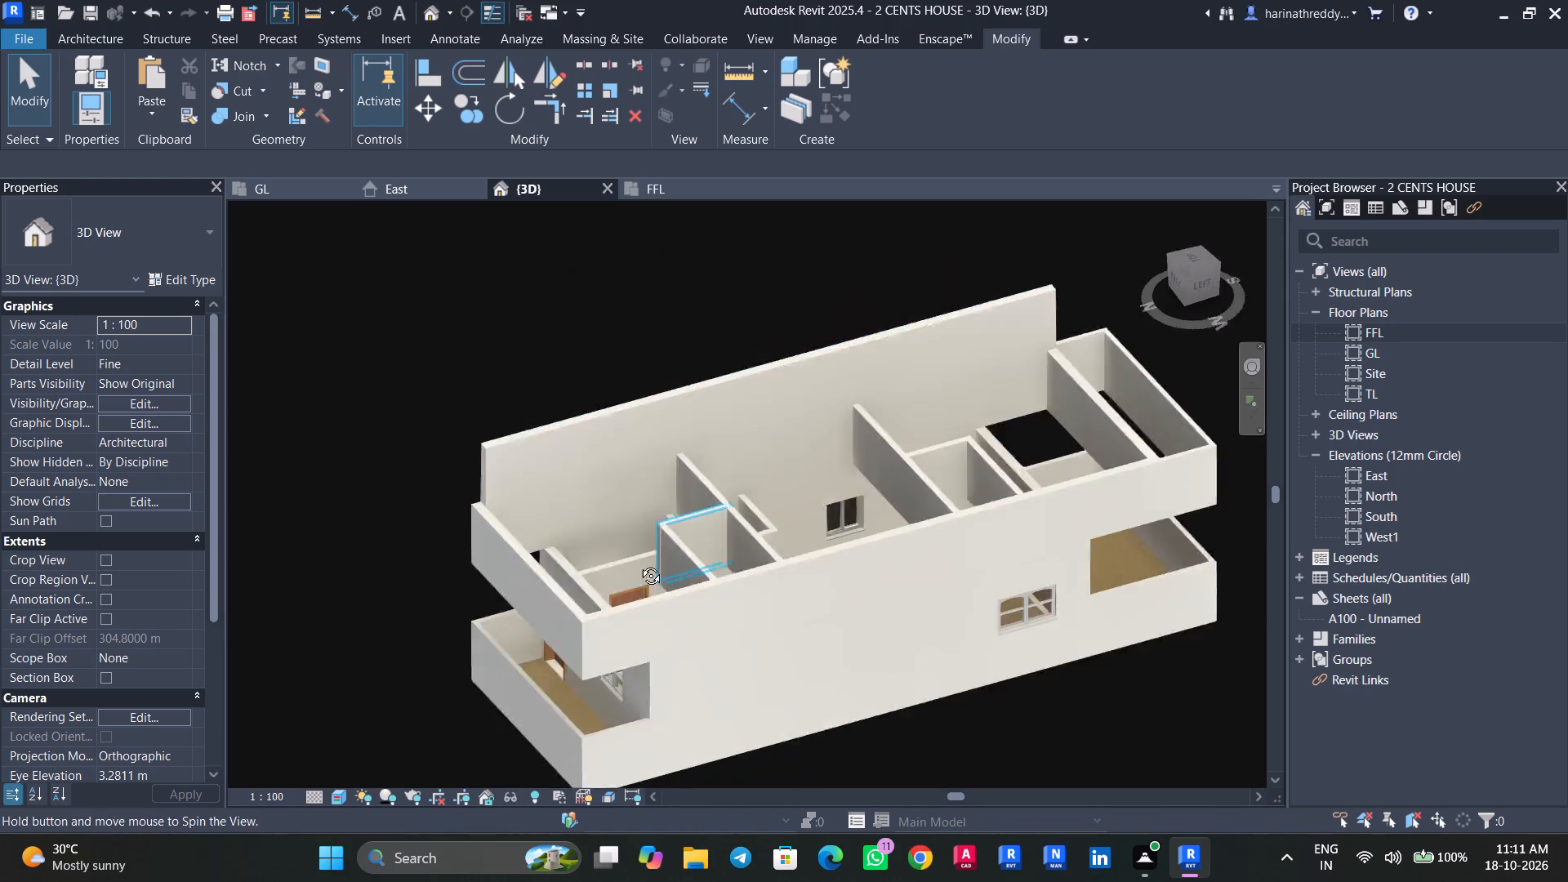
shift+middle_drag(639, 563, 628, 572)
click(488, 586)
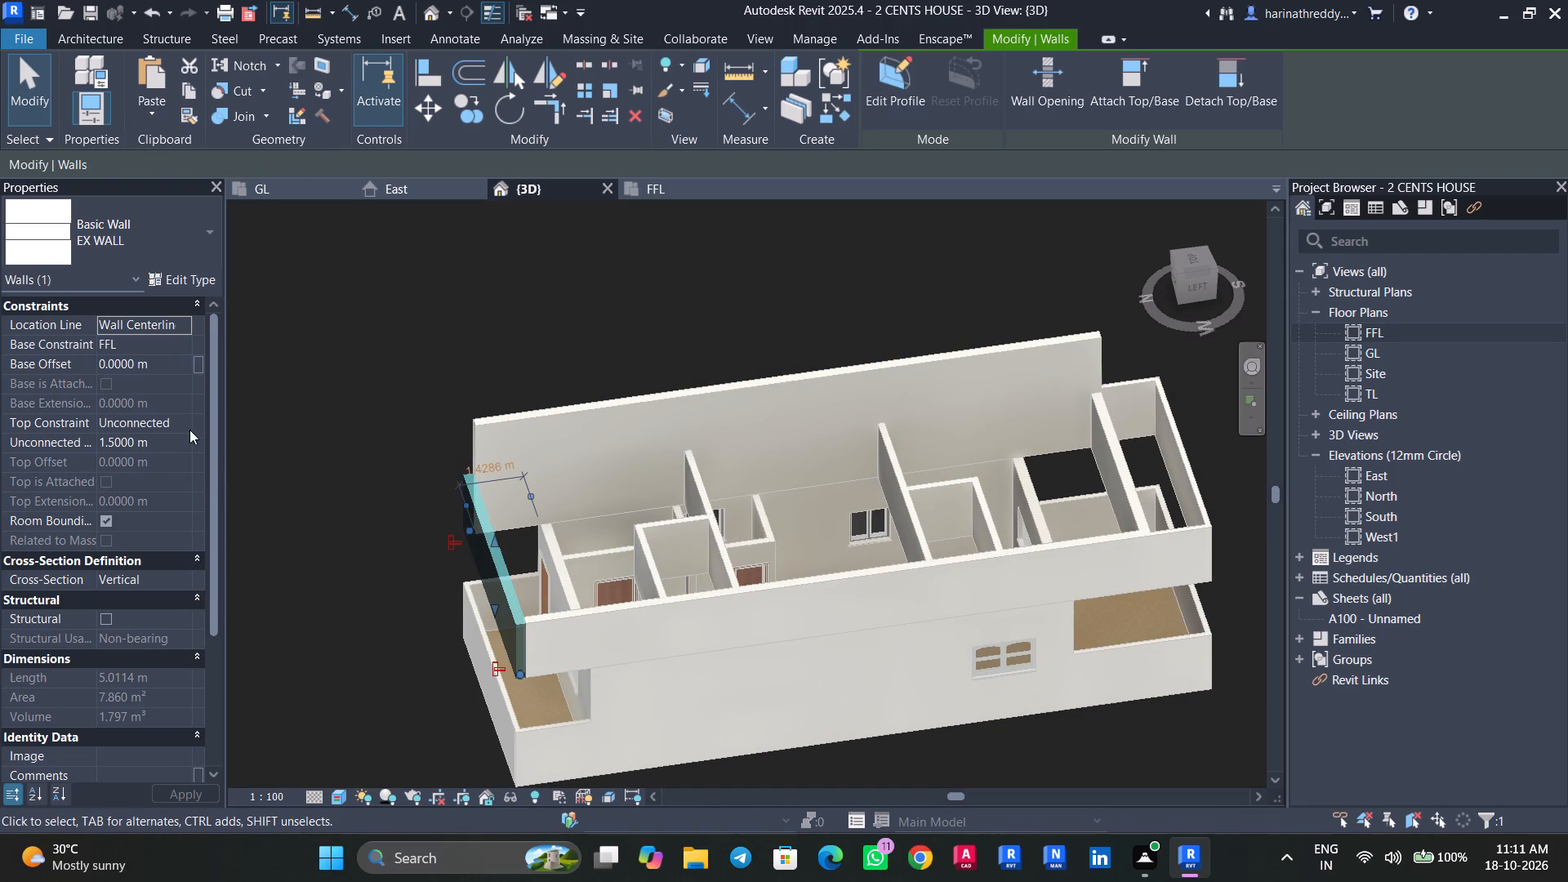
click(184, 420)
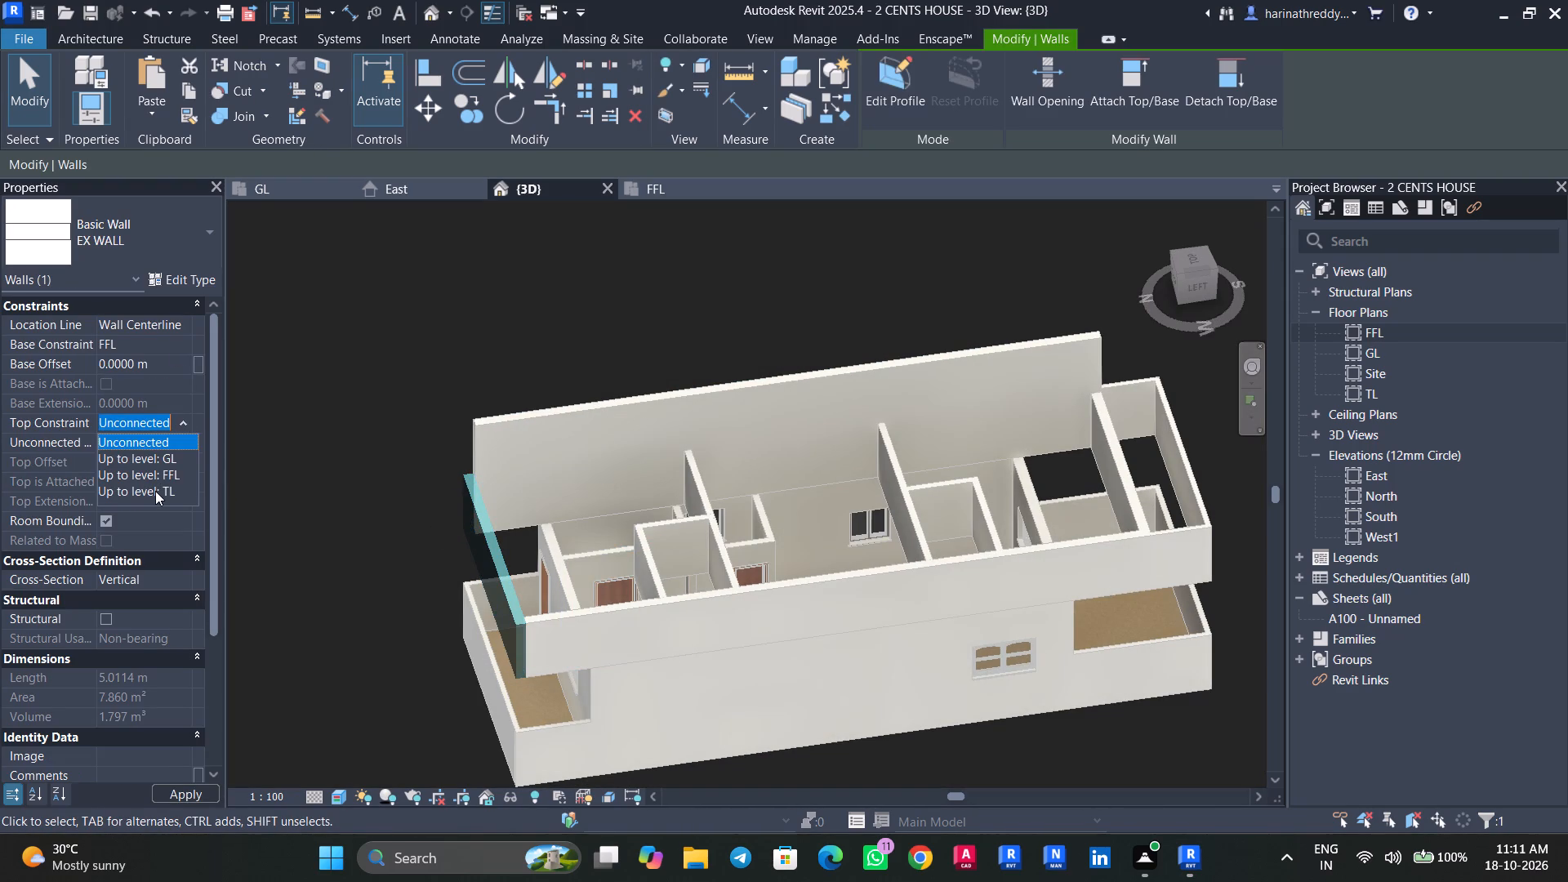
click(156, 491)
key(Escape)
key(Escape)
Set the top constraint of the seven first-floor interior walls, long west exterior wall and south wall behind the balcony to Up to level: TL.
shift+middle_drag(585, 577, 550, 702)
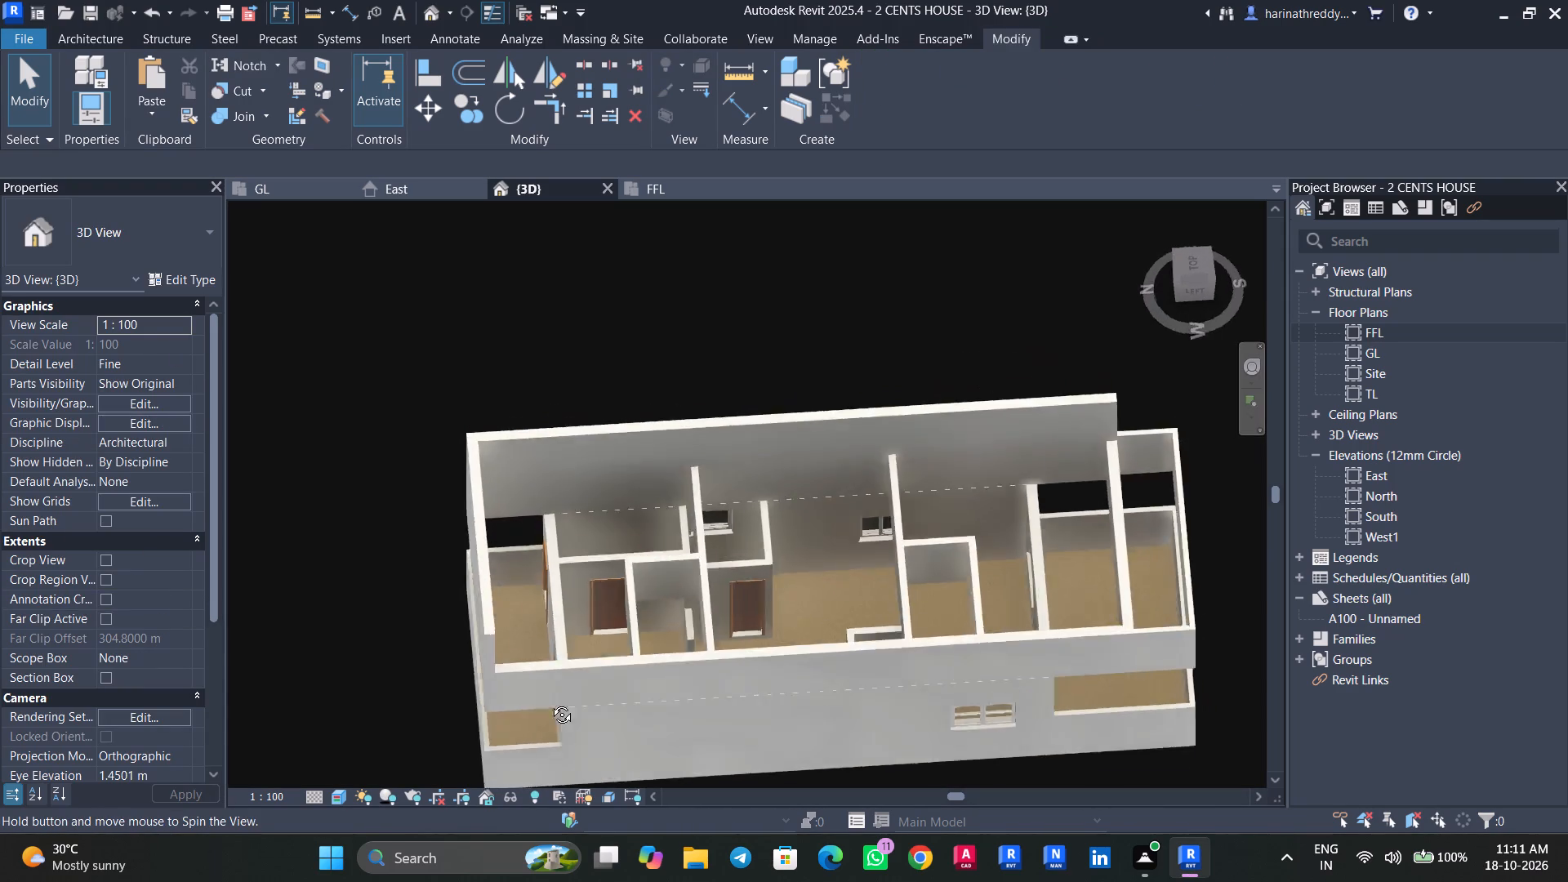
shift+middle_drag(550, 702, 439, 652)
shift+middle_drag(493, 649, 331, 633)
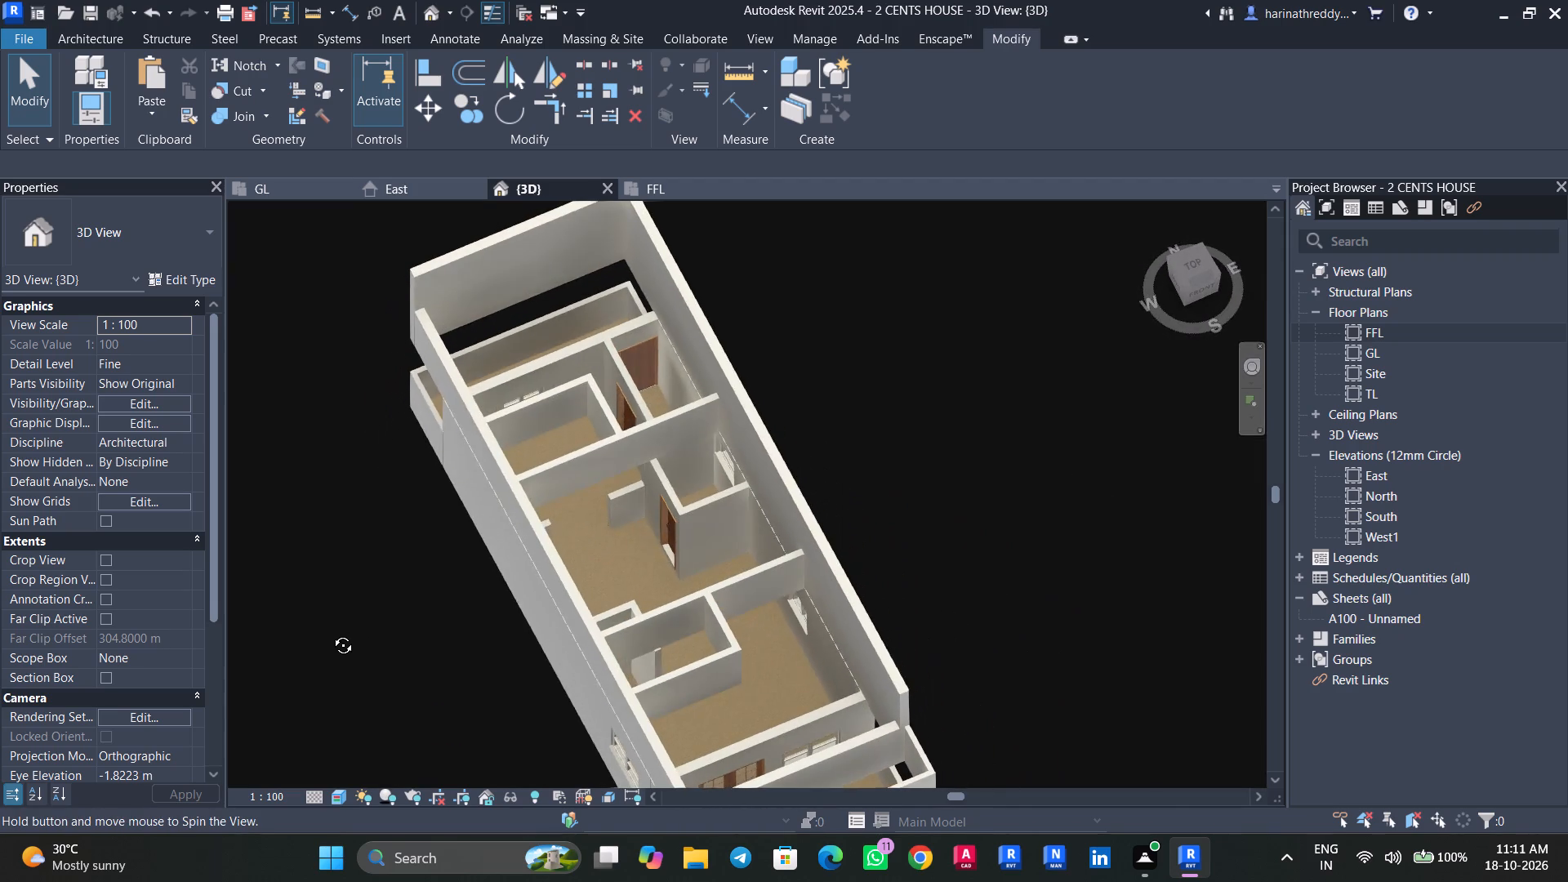
shift+middle_drag(331, 633, 331, 634)
click(581, 461)
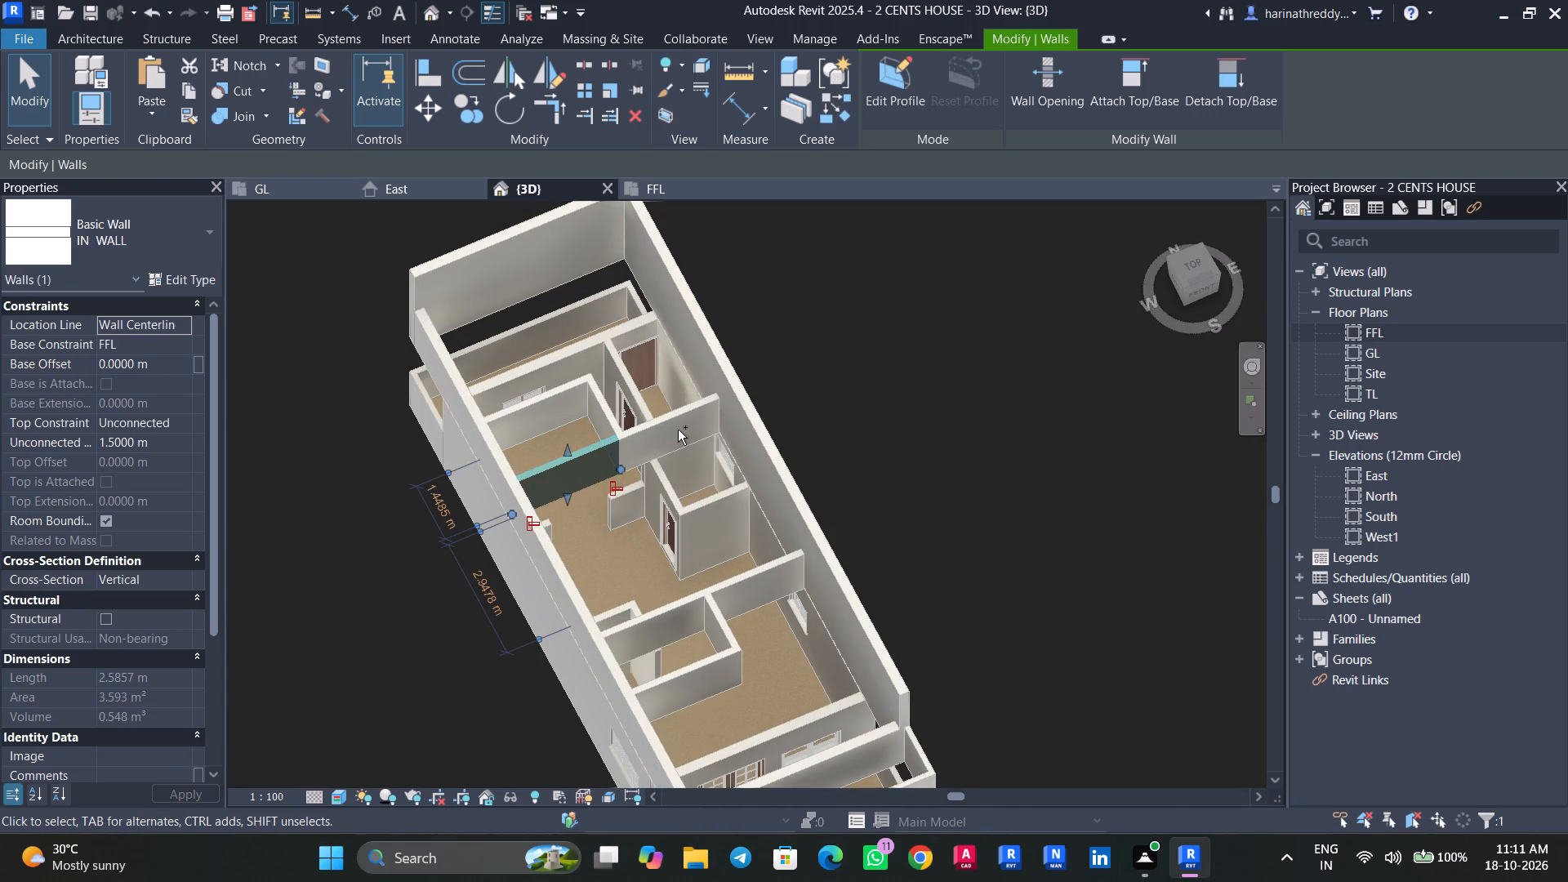
ctrl+click(673, 418)
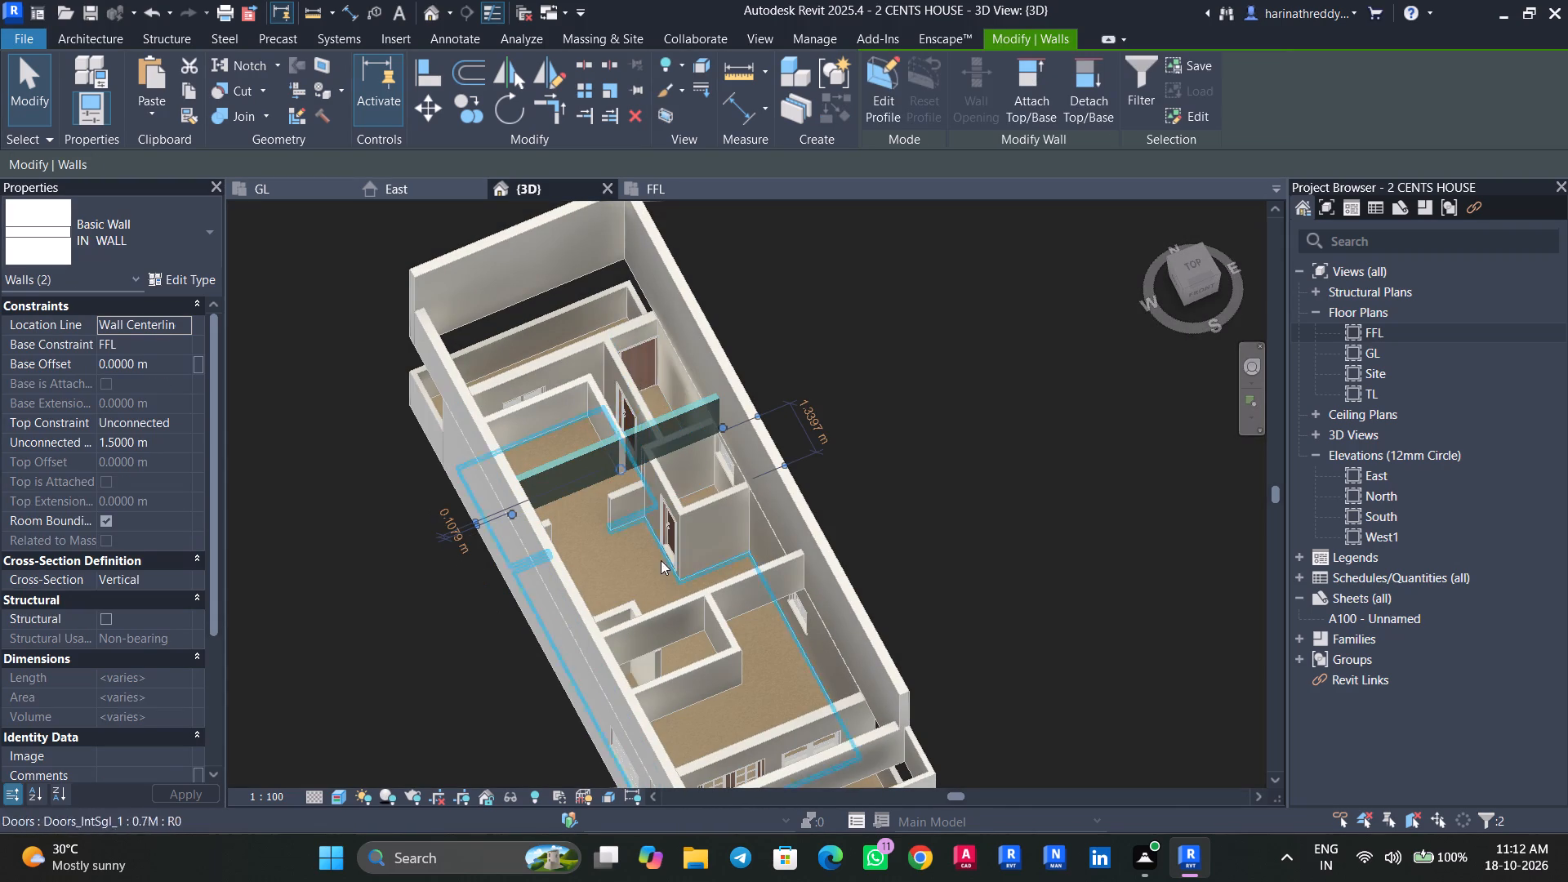
ctrl+middle_drag(681, 592, 838, 484)
shift+middle_drag(760, 572, 959, 483)
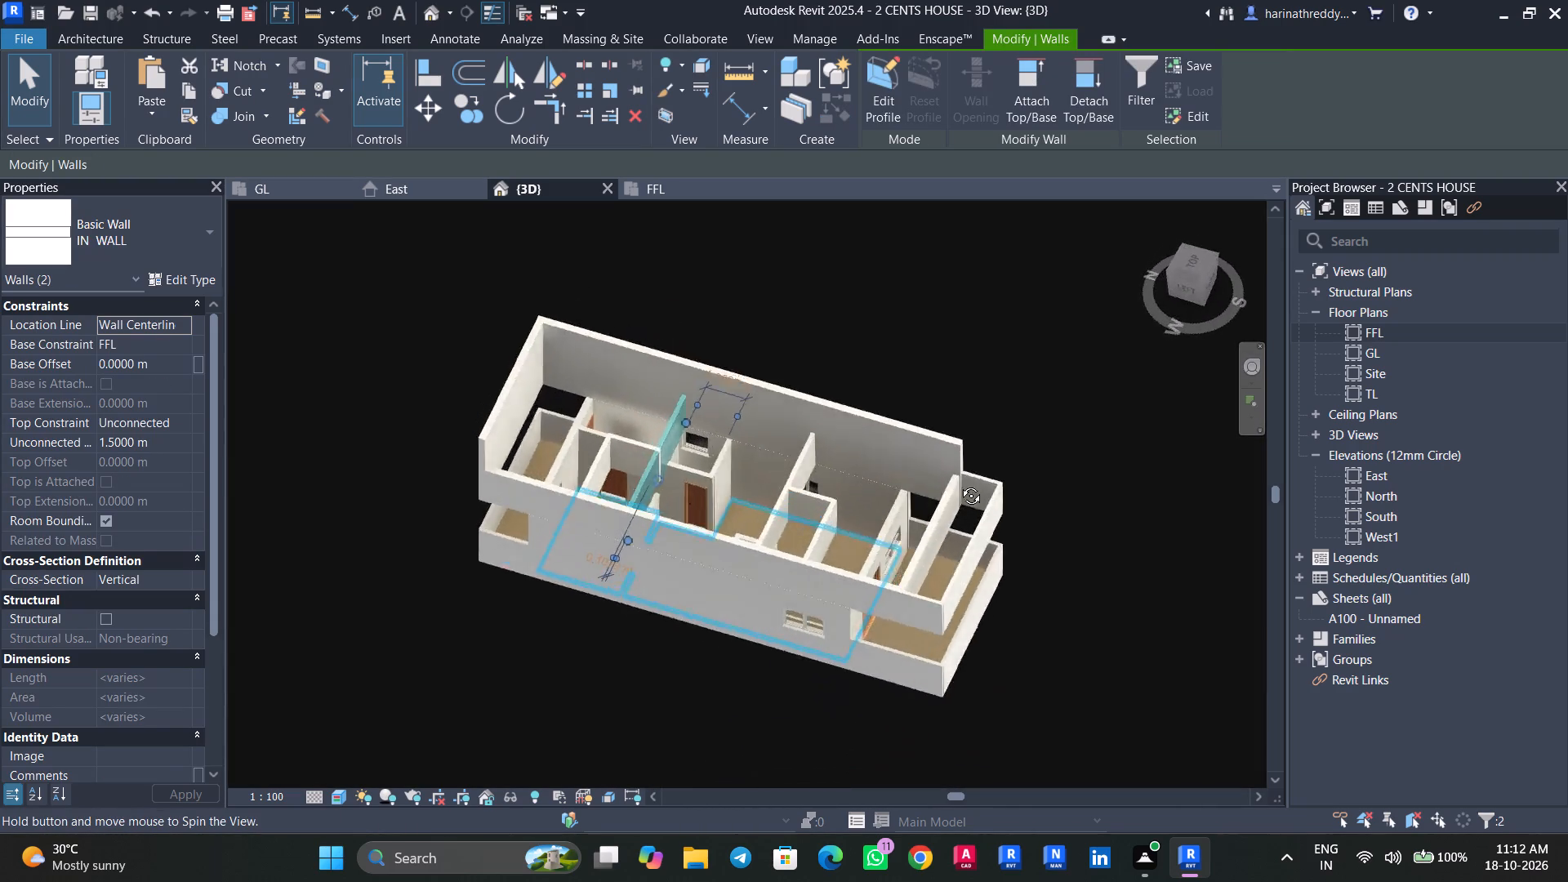
shift+middle_drag(959, 483, 981, 477)
scroll(639, 417, up, 8)
ctrl+click(612, 448)
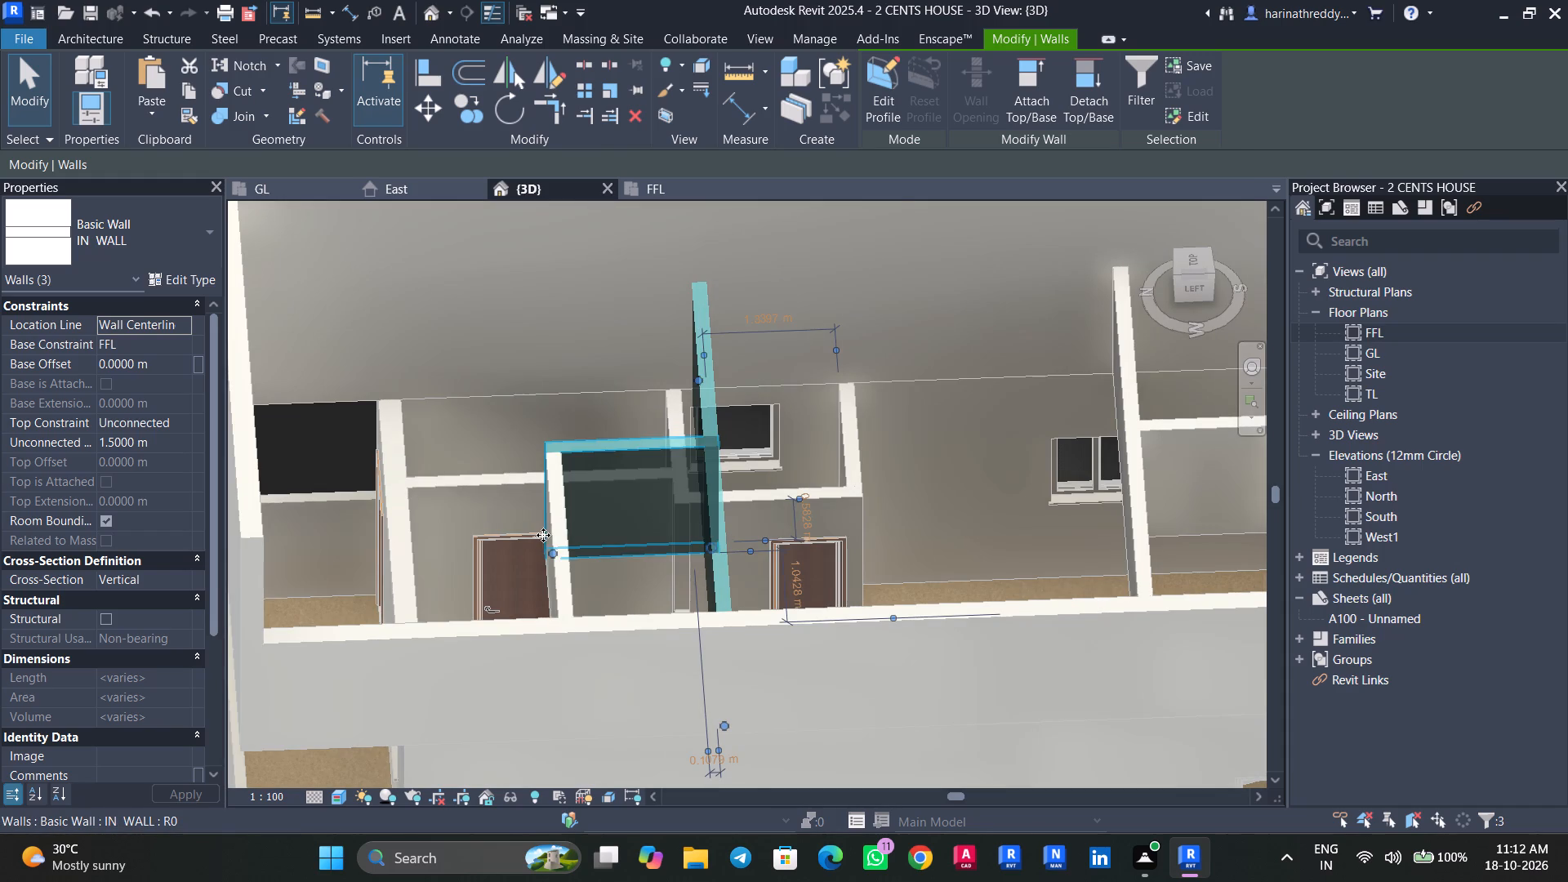
ctrl+click(559, 517)
scroll(644, 535, down, 4)
middle_drag(858, 497, 470, 587)
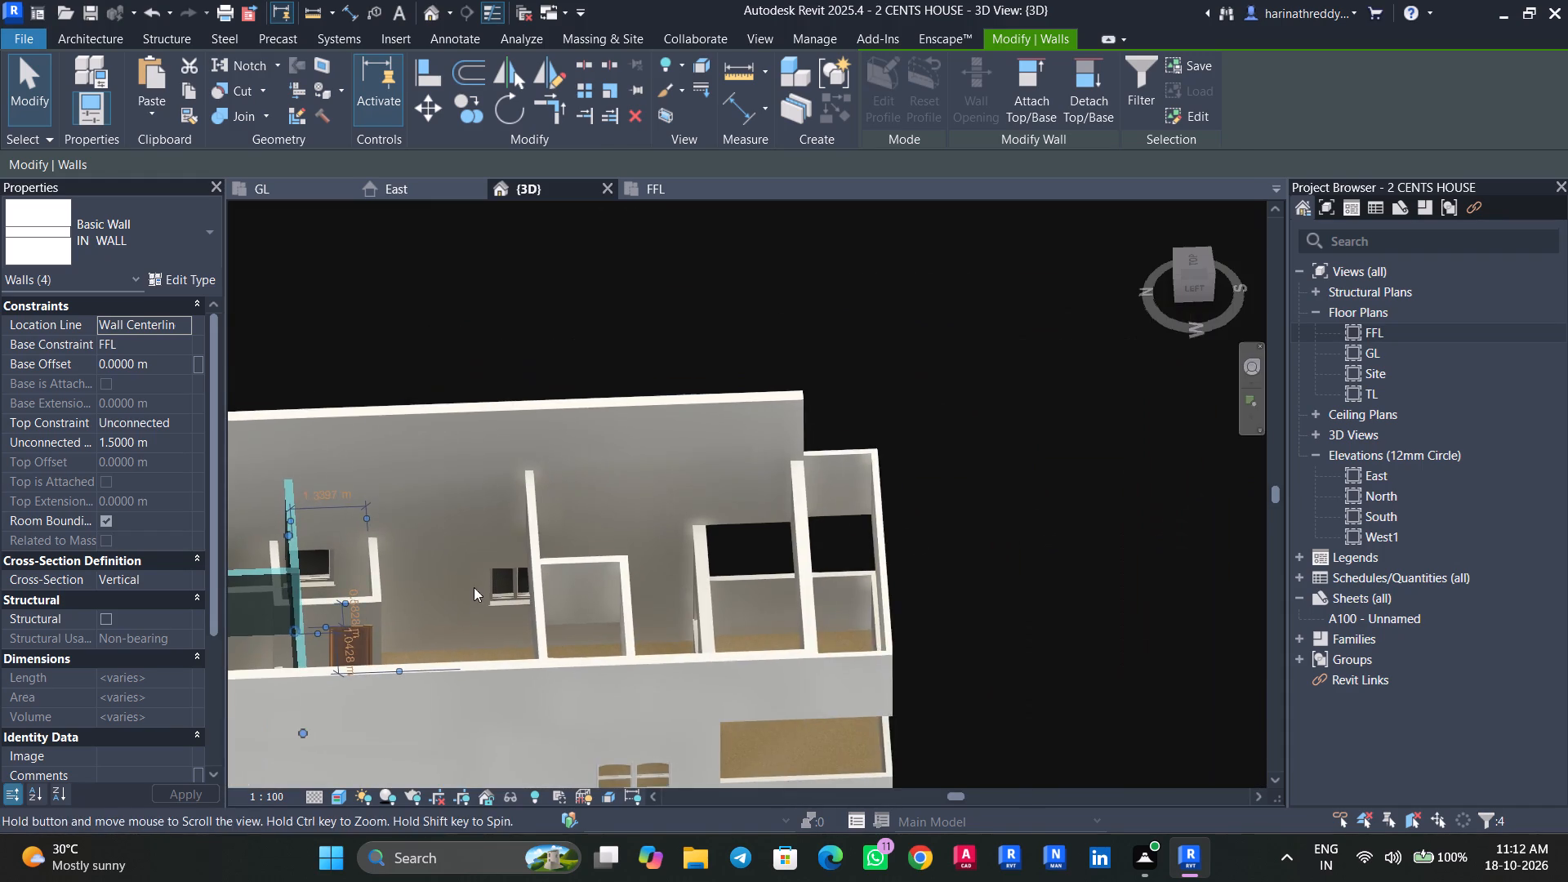
ctrl+click(529, 520)
middle_drag(550, 551, 601, 535)
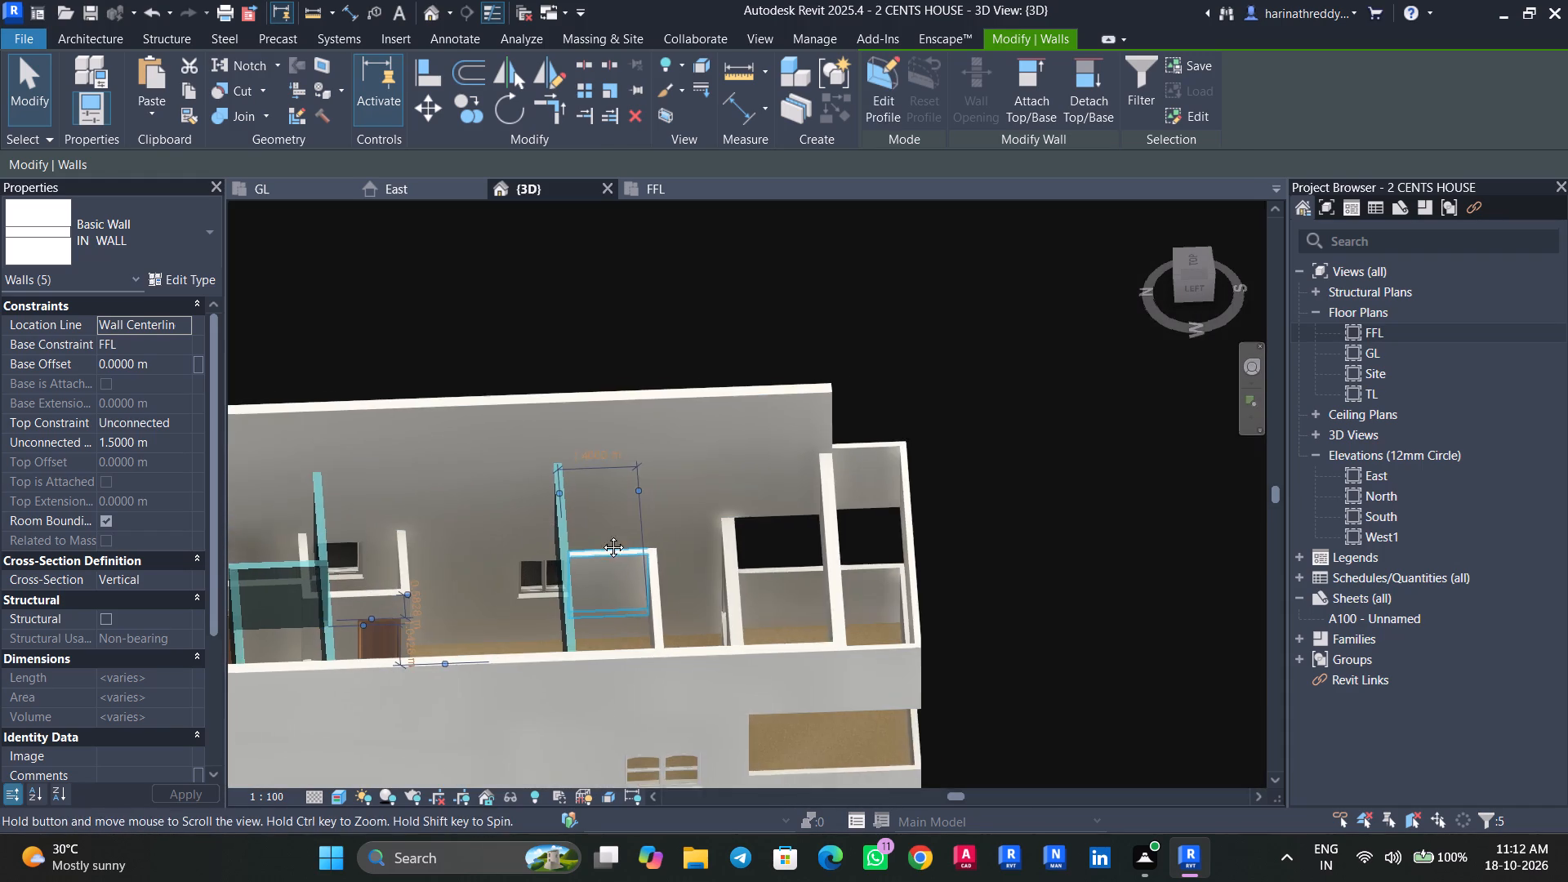
middle_drag(601, 535, 608, 534)
shift+middle_drag(607, 546, 829, 504)
scroll(817, 490, up, 1)
middle_drag(817, 490, 835, 660)
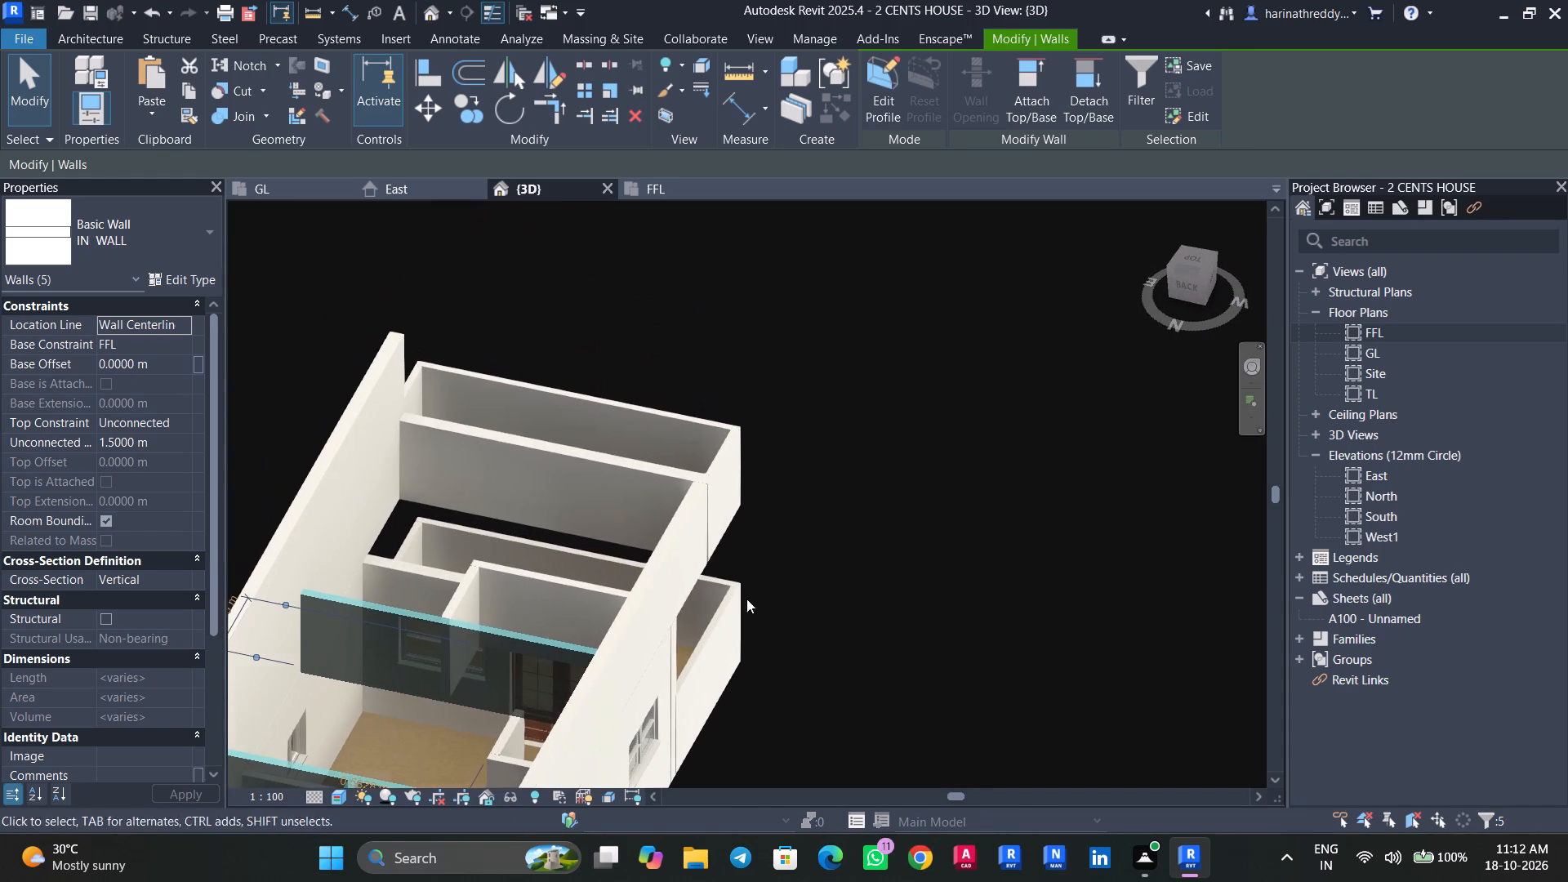
ctrl+click(469, 587)
ctrl+click(523, 572)
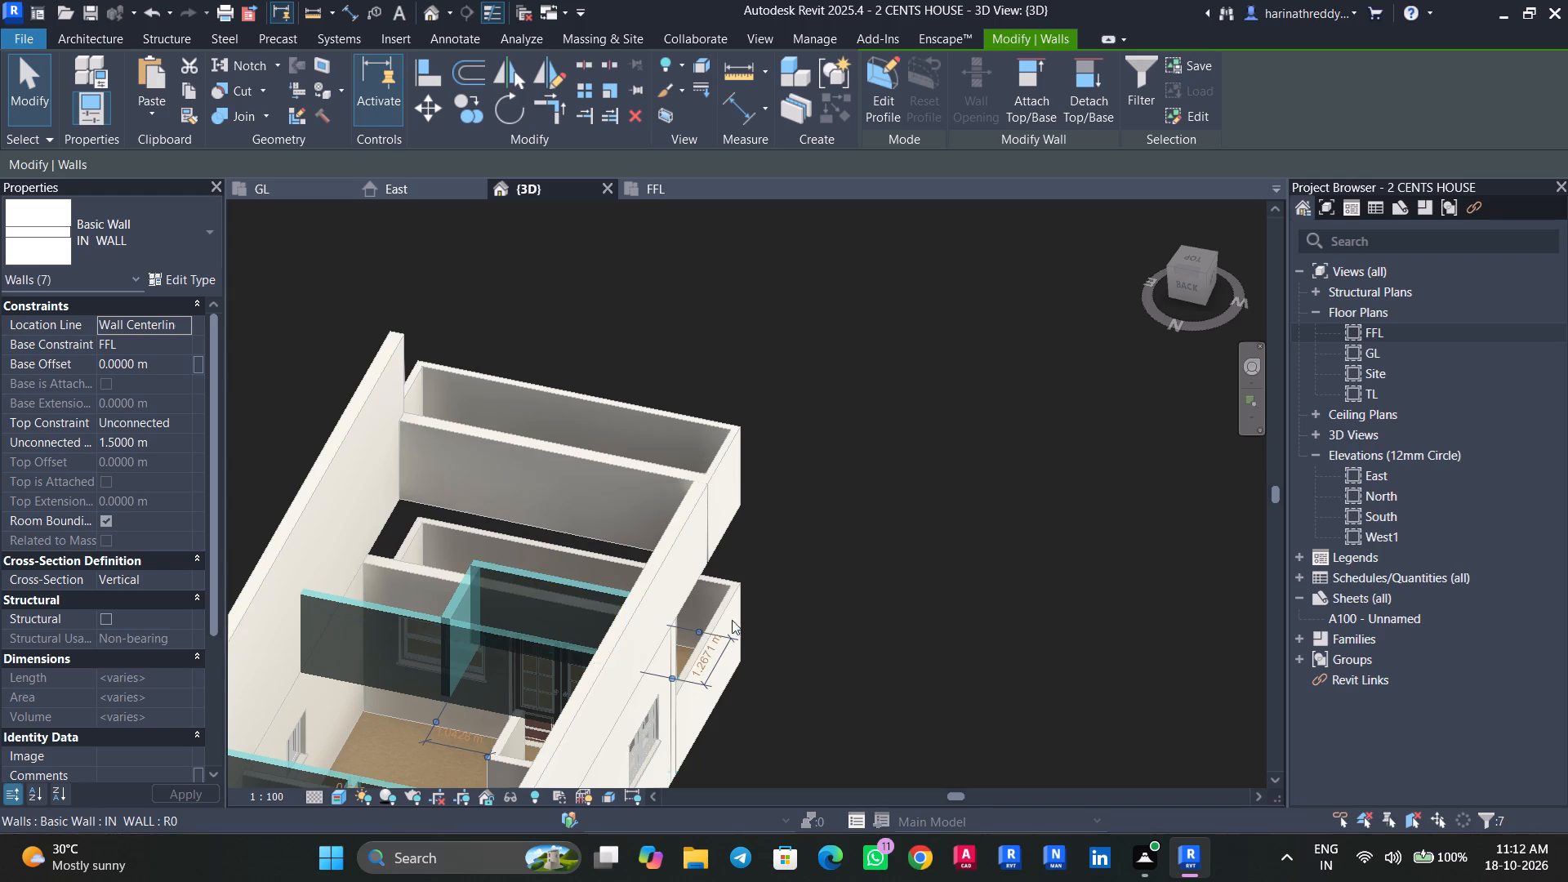
shift+middle_drag(831, 644, 637, 656)
middle_drag(666, 641, 648, 426)
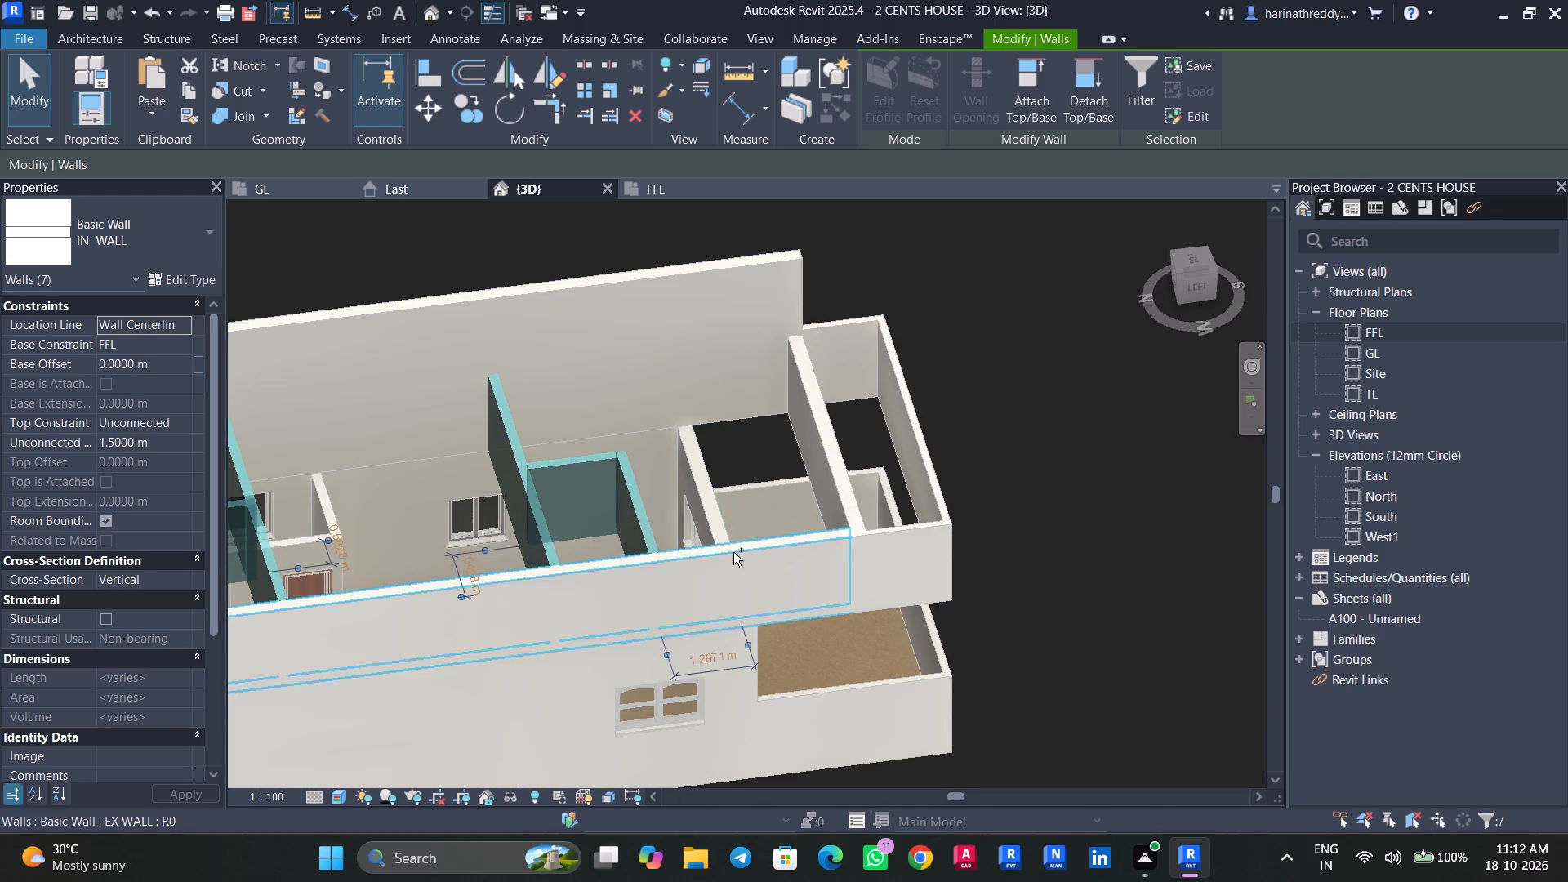
ctrl+click(735, 556)
ctrl+click(832, 474)
scroll(976, 559, down, 4)
shift+middle_drag(1001, 568, 789, 536)
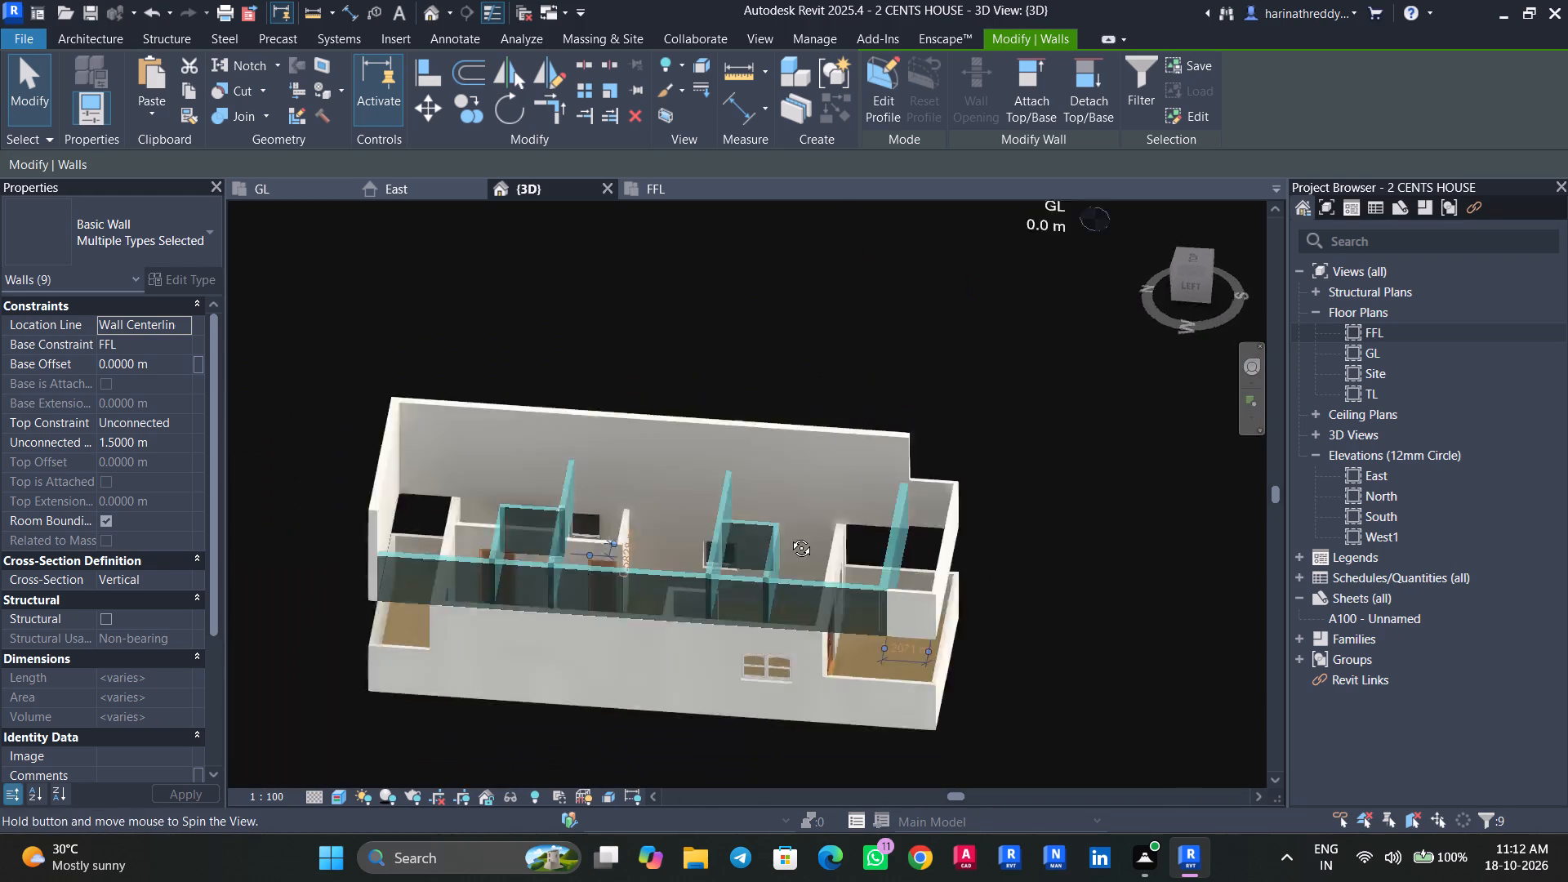
shift+middle_drag(789, 536, 629, 623)
click(180, 425)
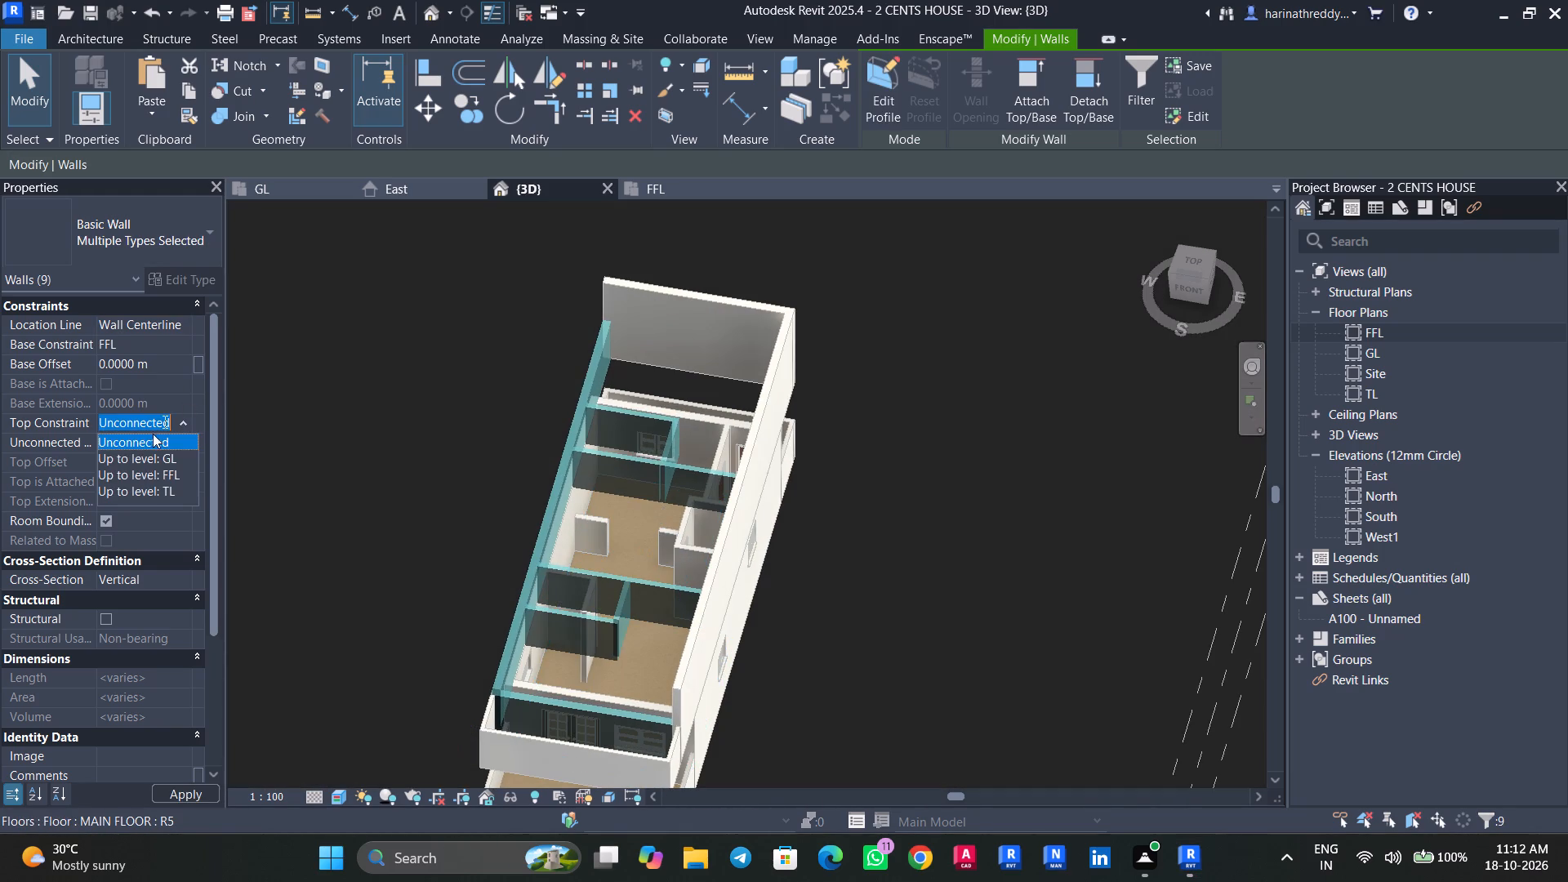
click(158, 495)
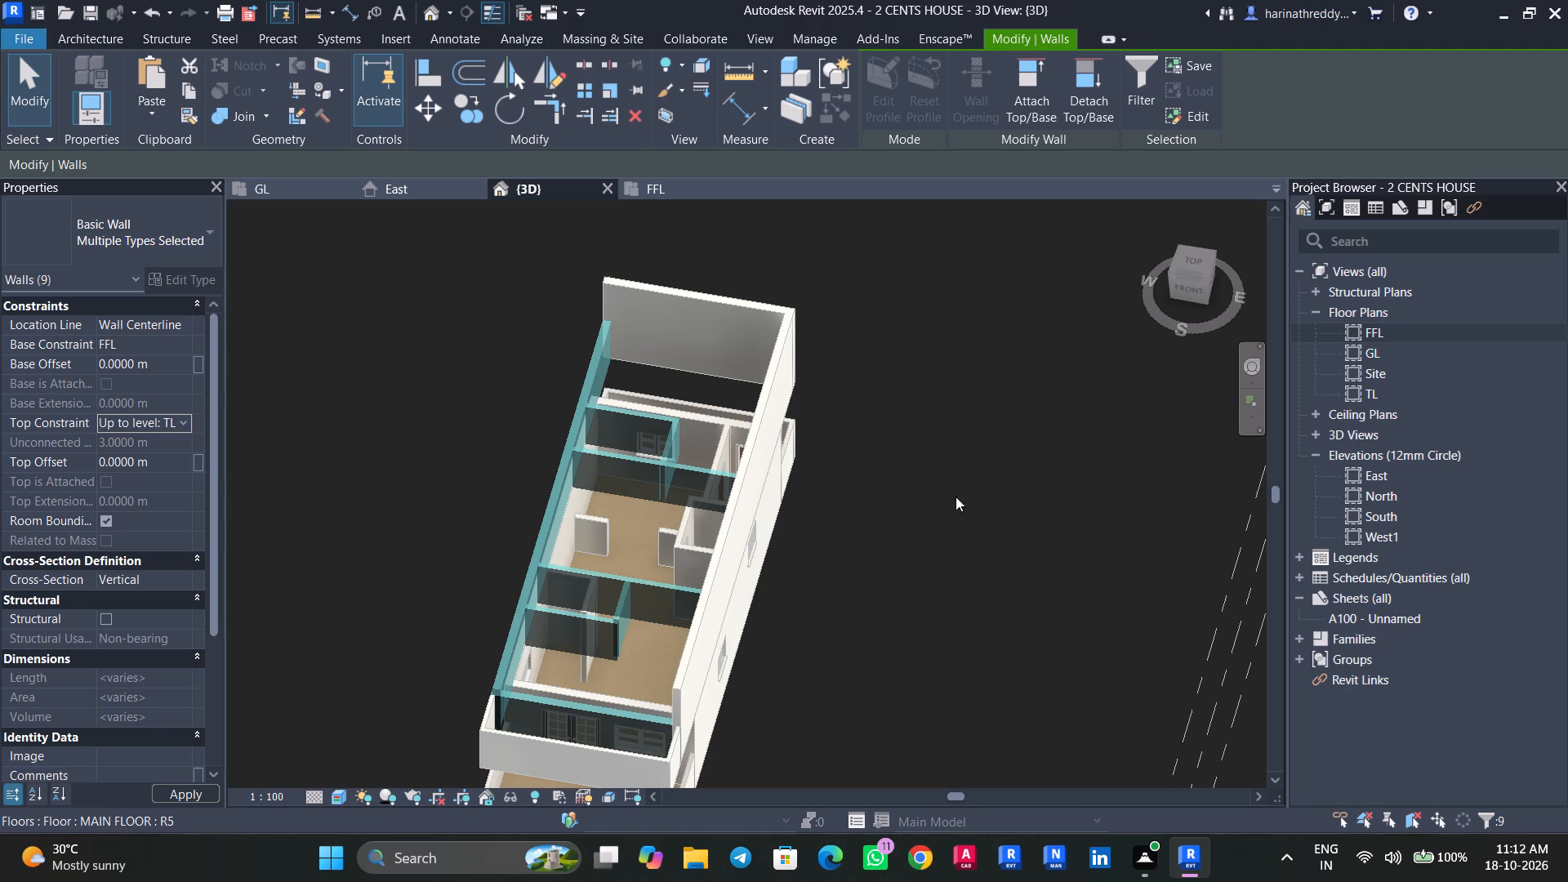
key(Escape)
key(Escape)
Save the project with the 3D view turned toward the front of the house.
shift+middle_drag(937, 580, 685, 736)
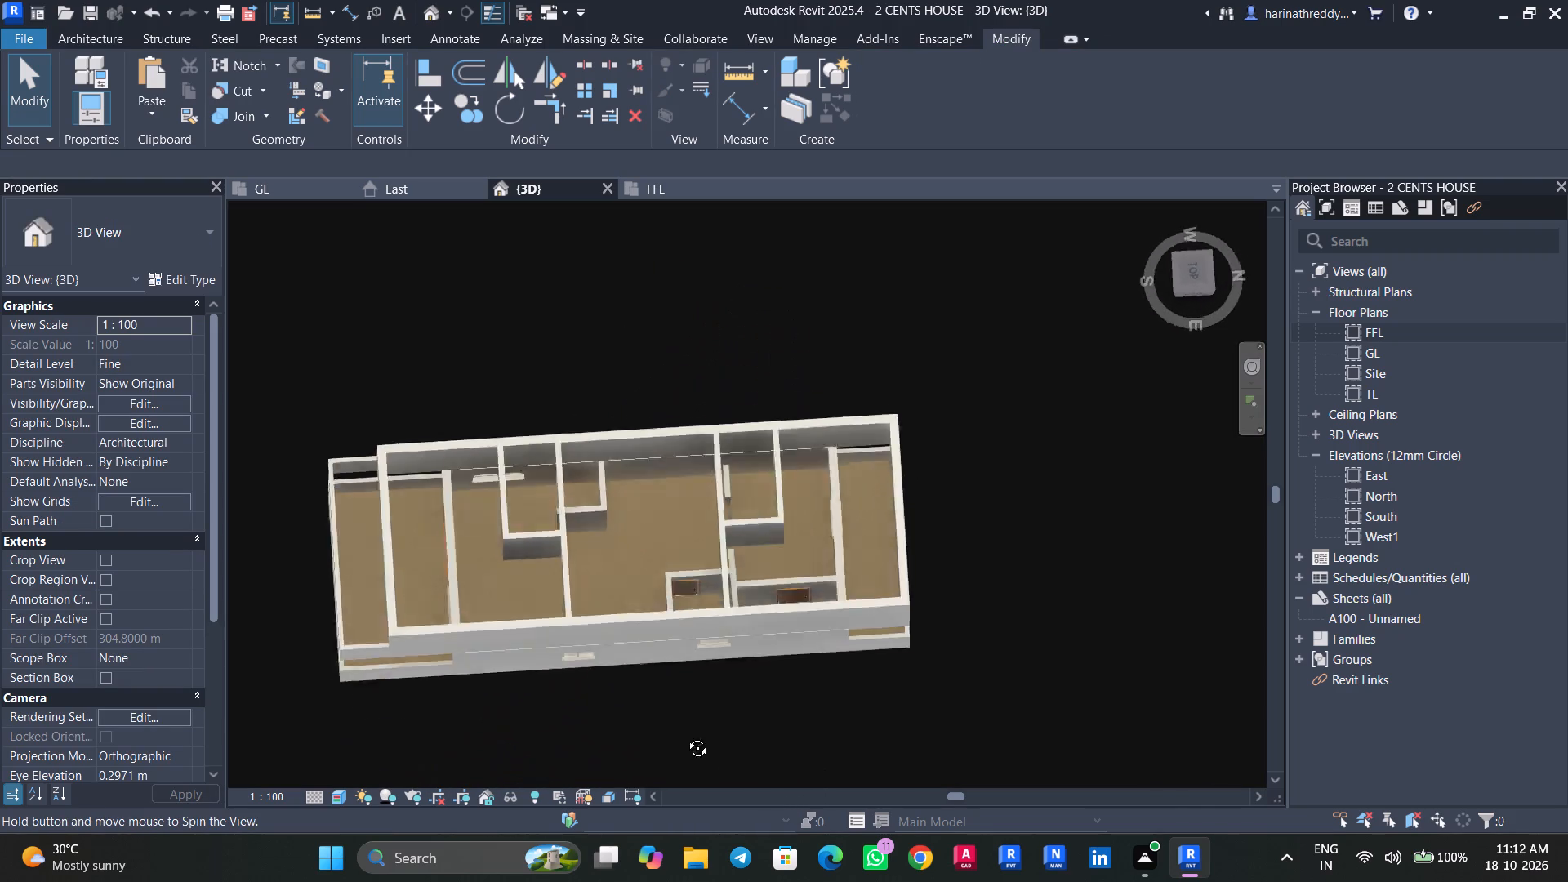
shift+middle_drag(685, 736, 820, 464)
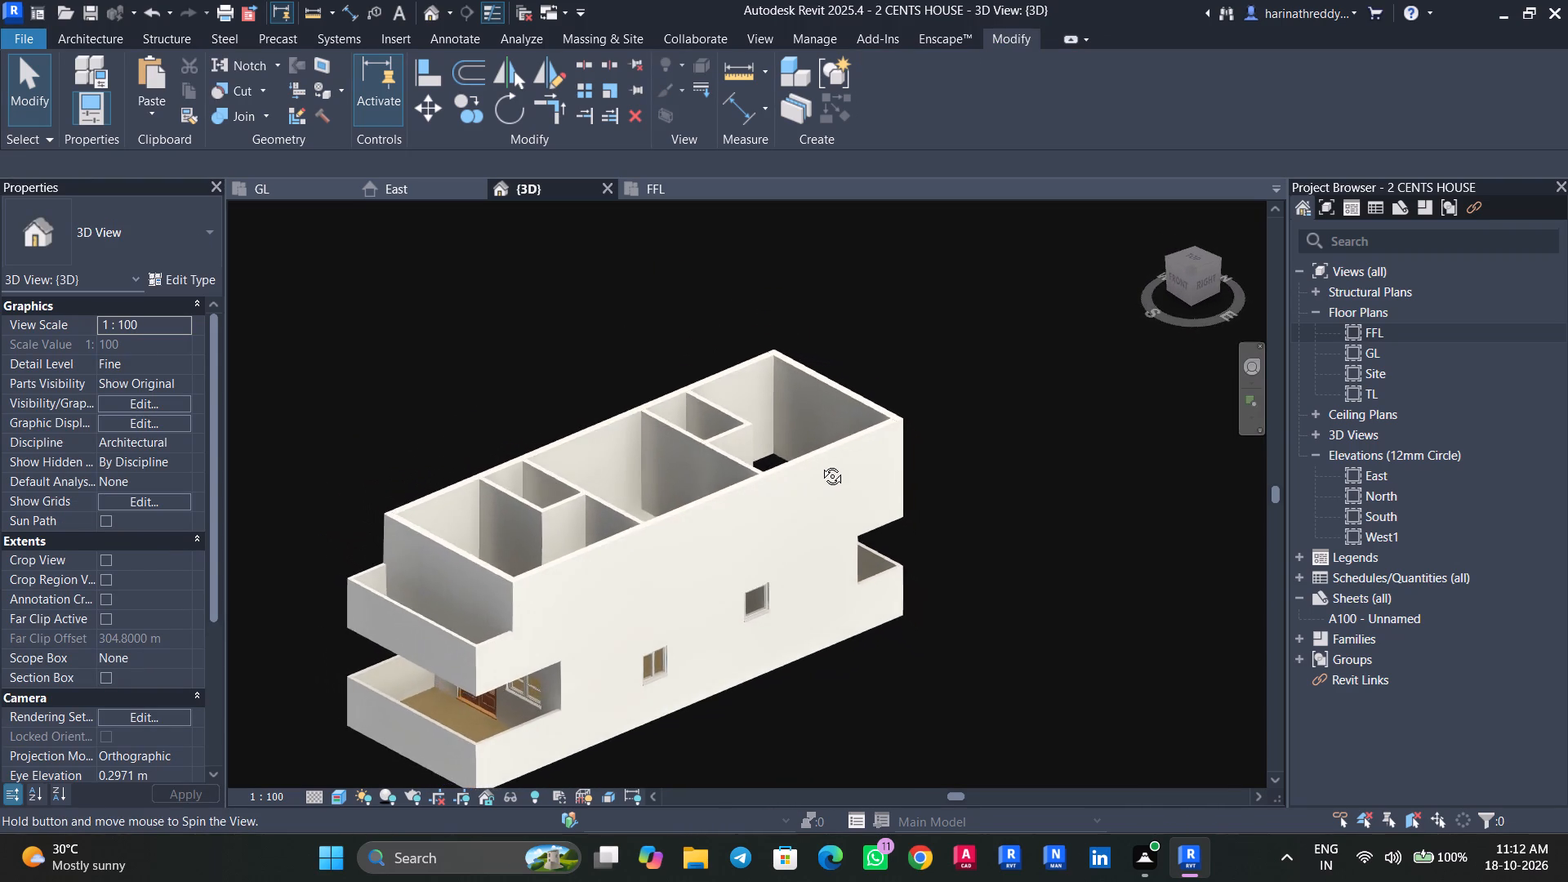
shift+middle_drag(820, 464, 1067, 385)
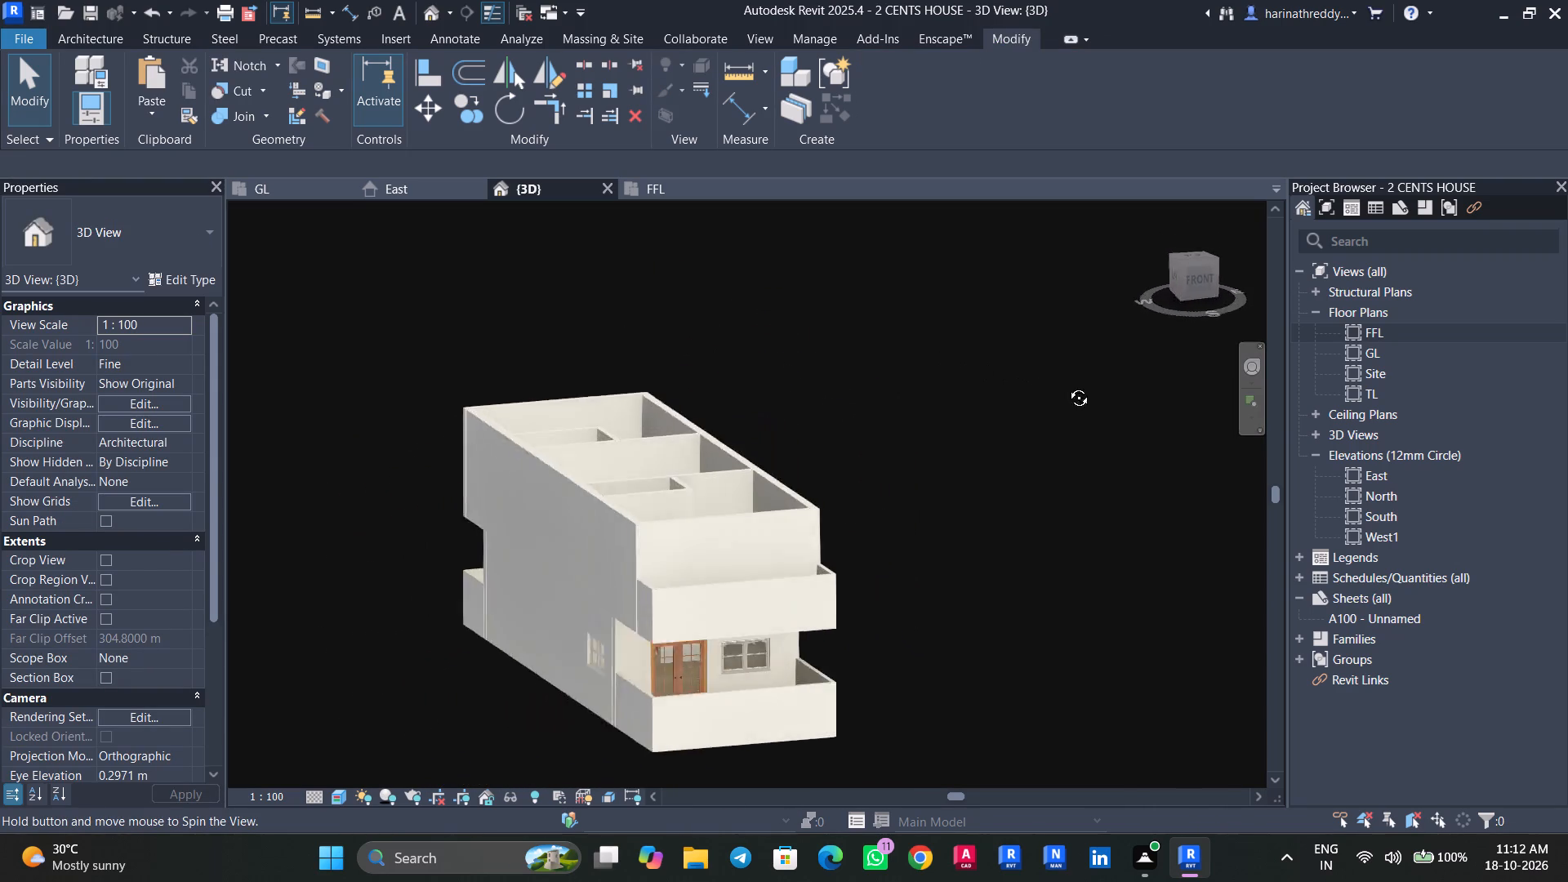
shift+middle_drag(1067, 385, 1123, 405)
key(ctrl+s)
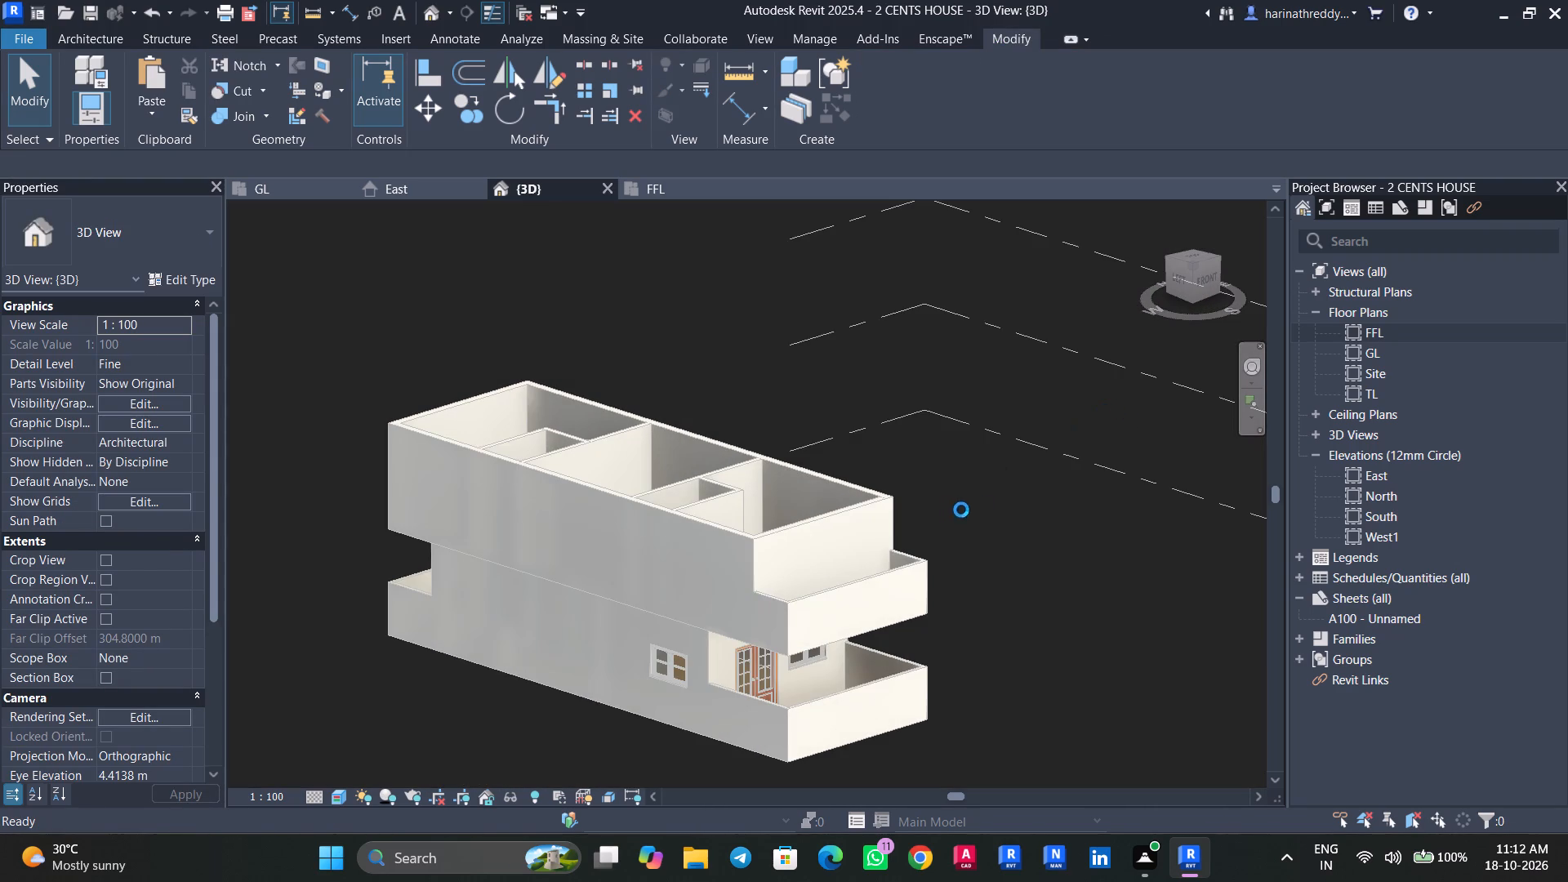
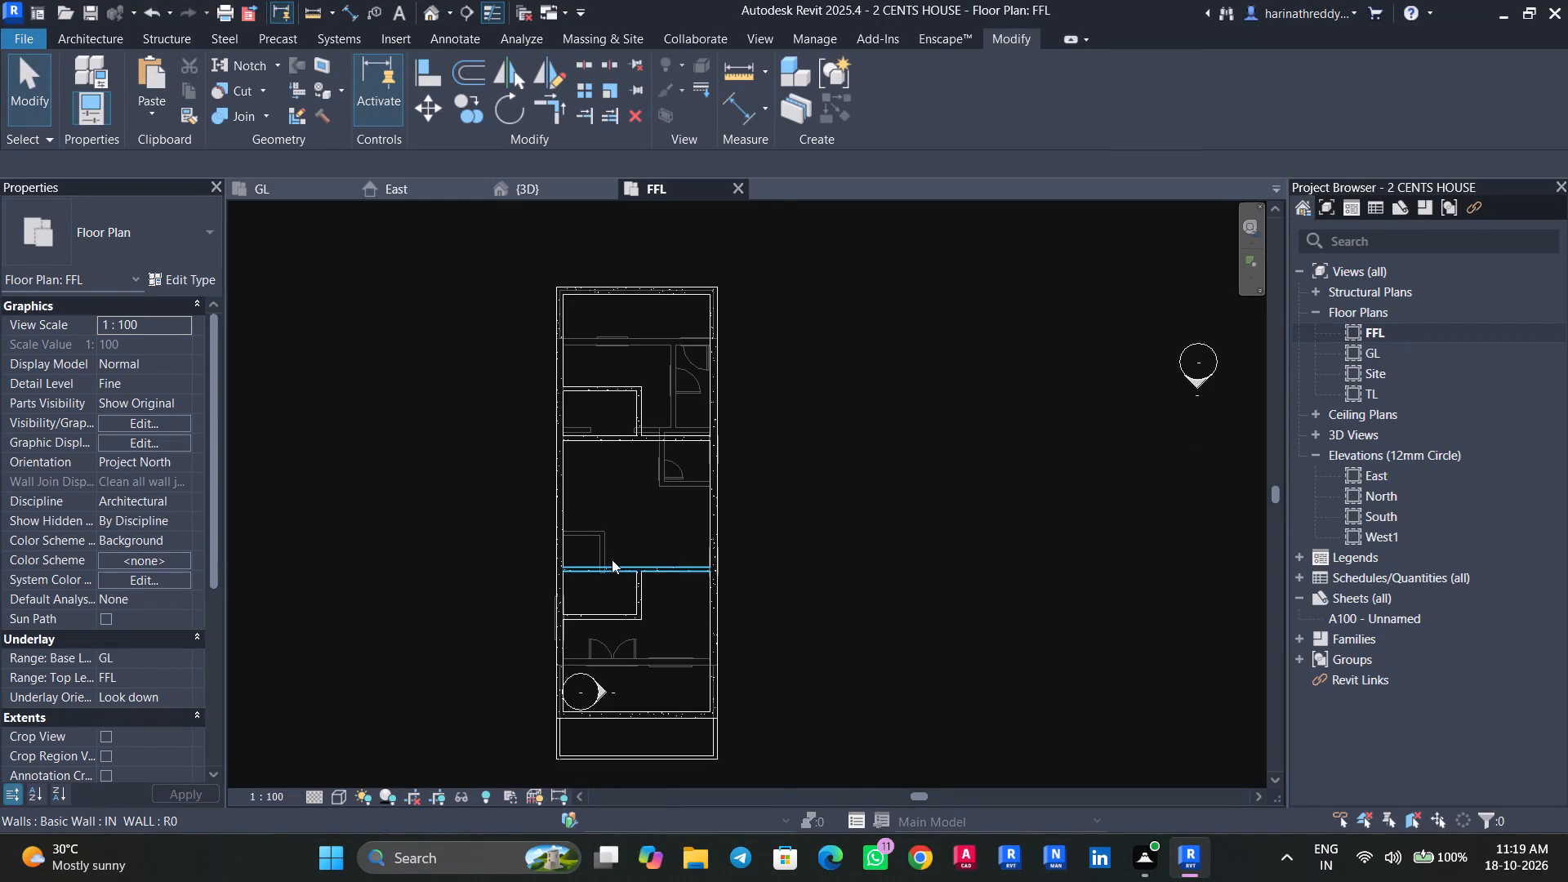
Open the GL floor plan and set its underlay base level to FFL.
scroll(612, 559, up, 5)
middle_drag(639, 501, 715, 502)
click(1408, 341)
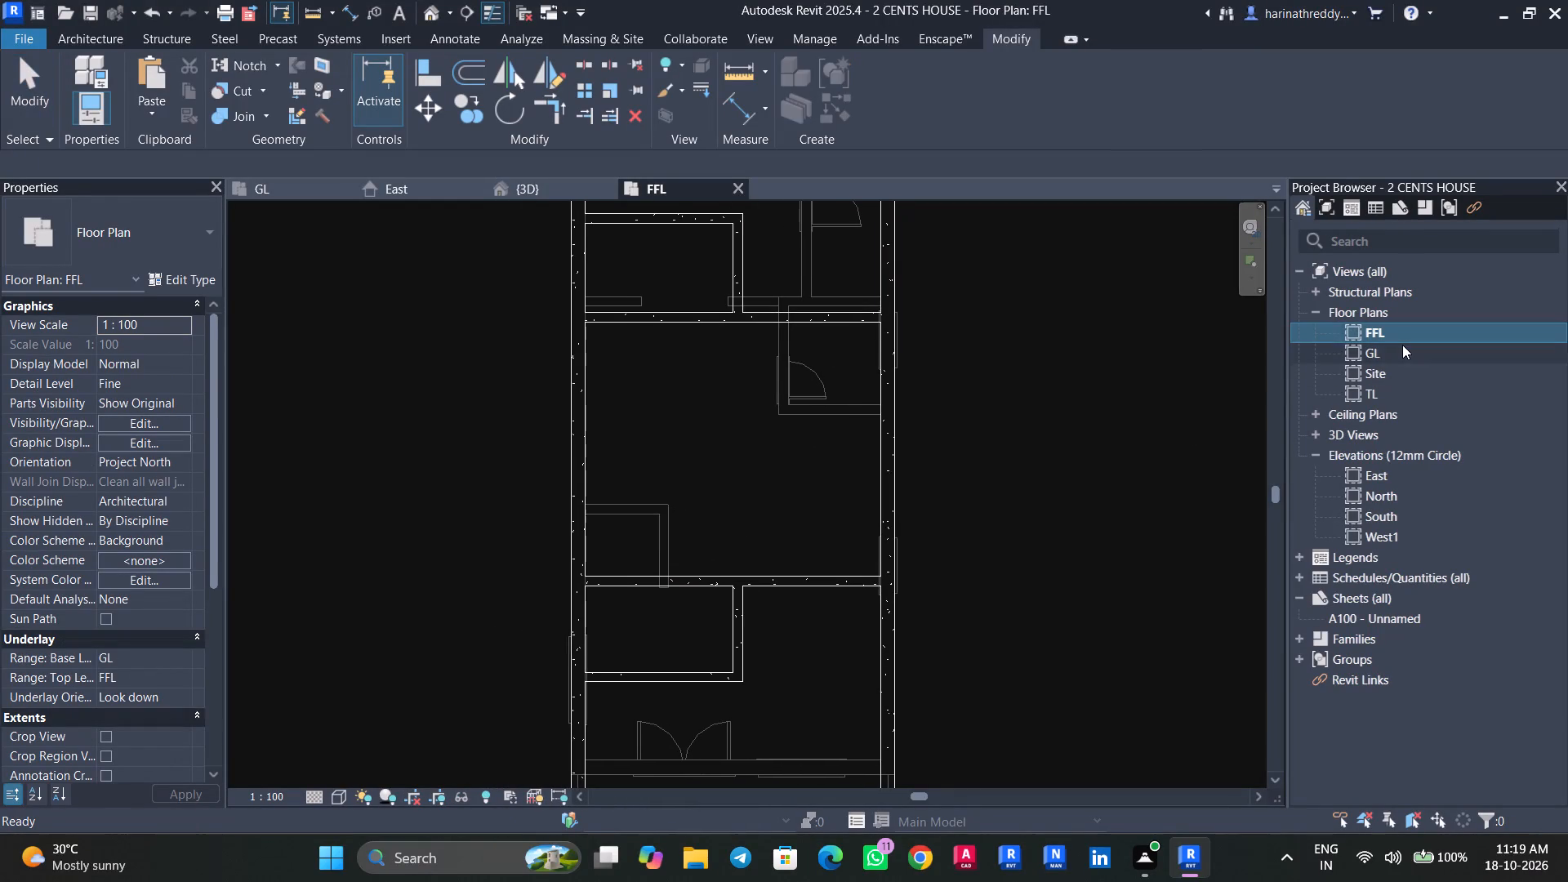
double_click(1402, 345)
scroll(684, 456, up, 5)
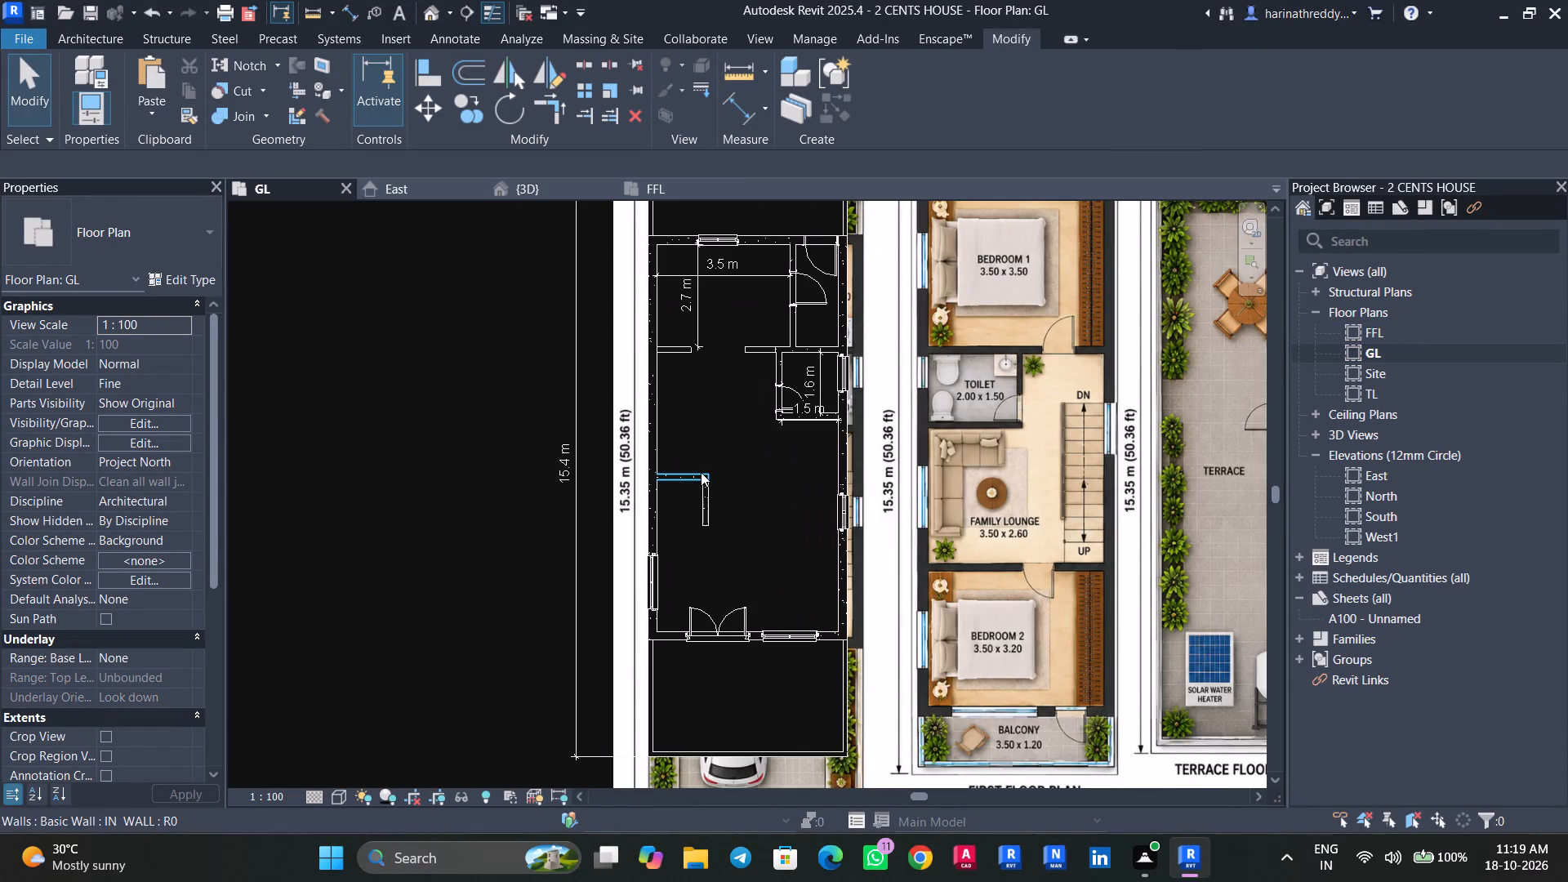
click(184, 654)
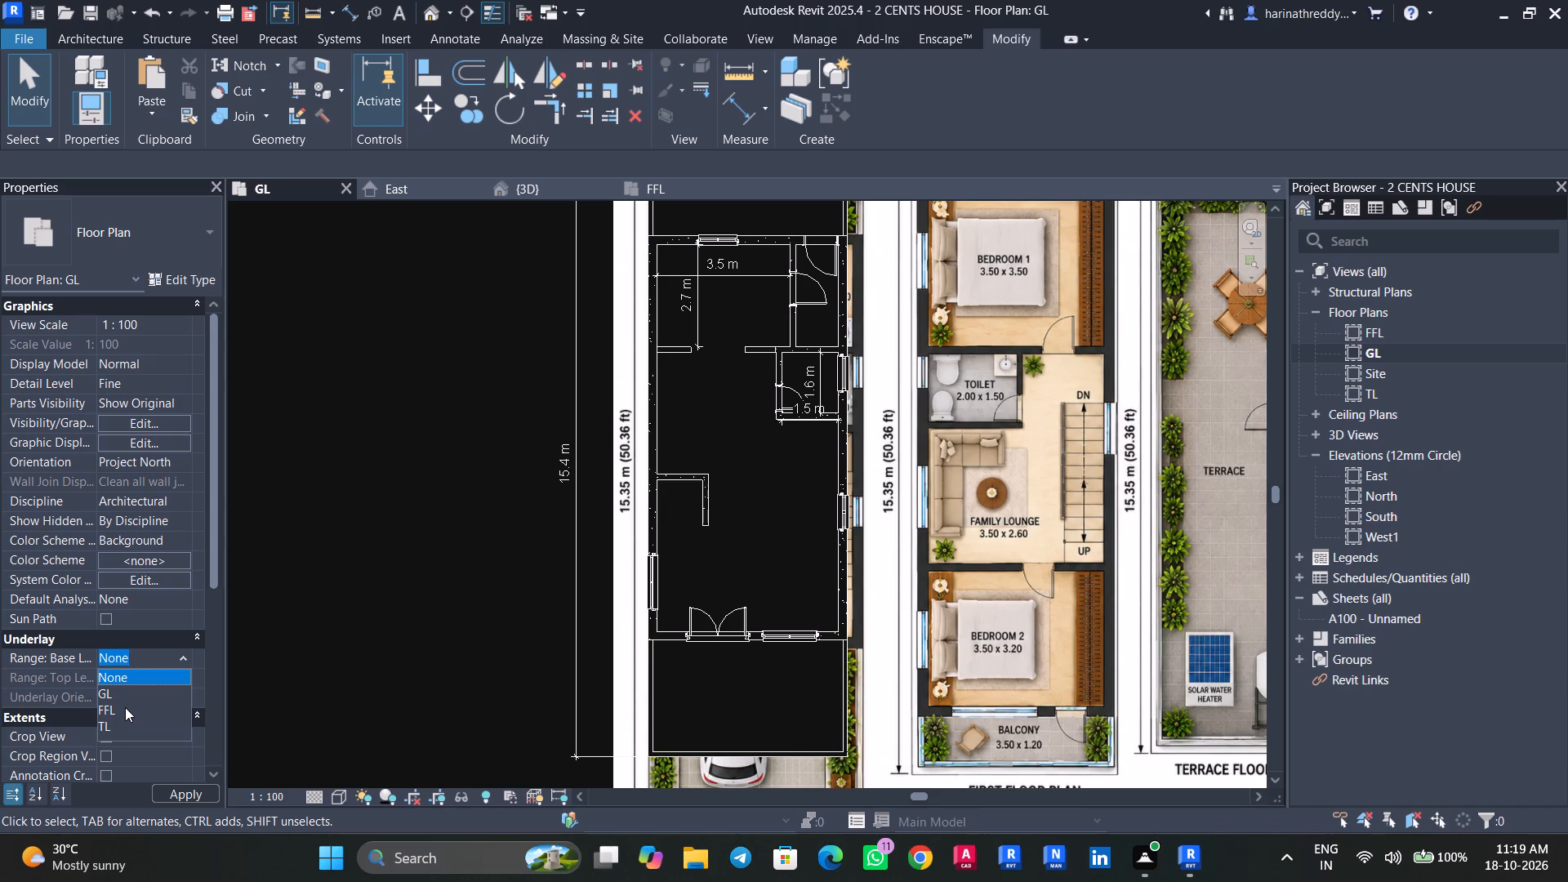
click(125, 707)
click(180, 788)
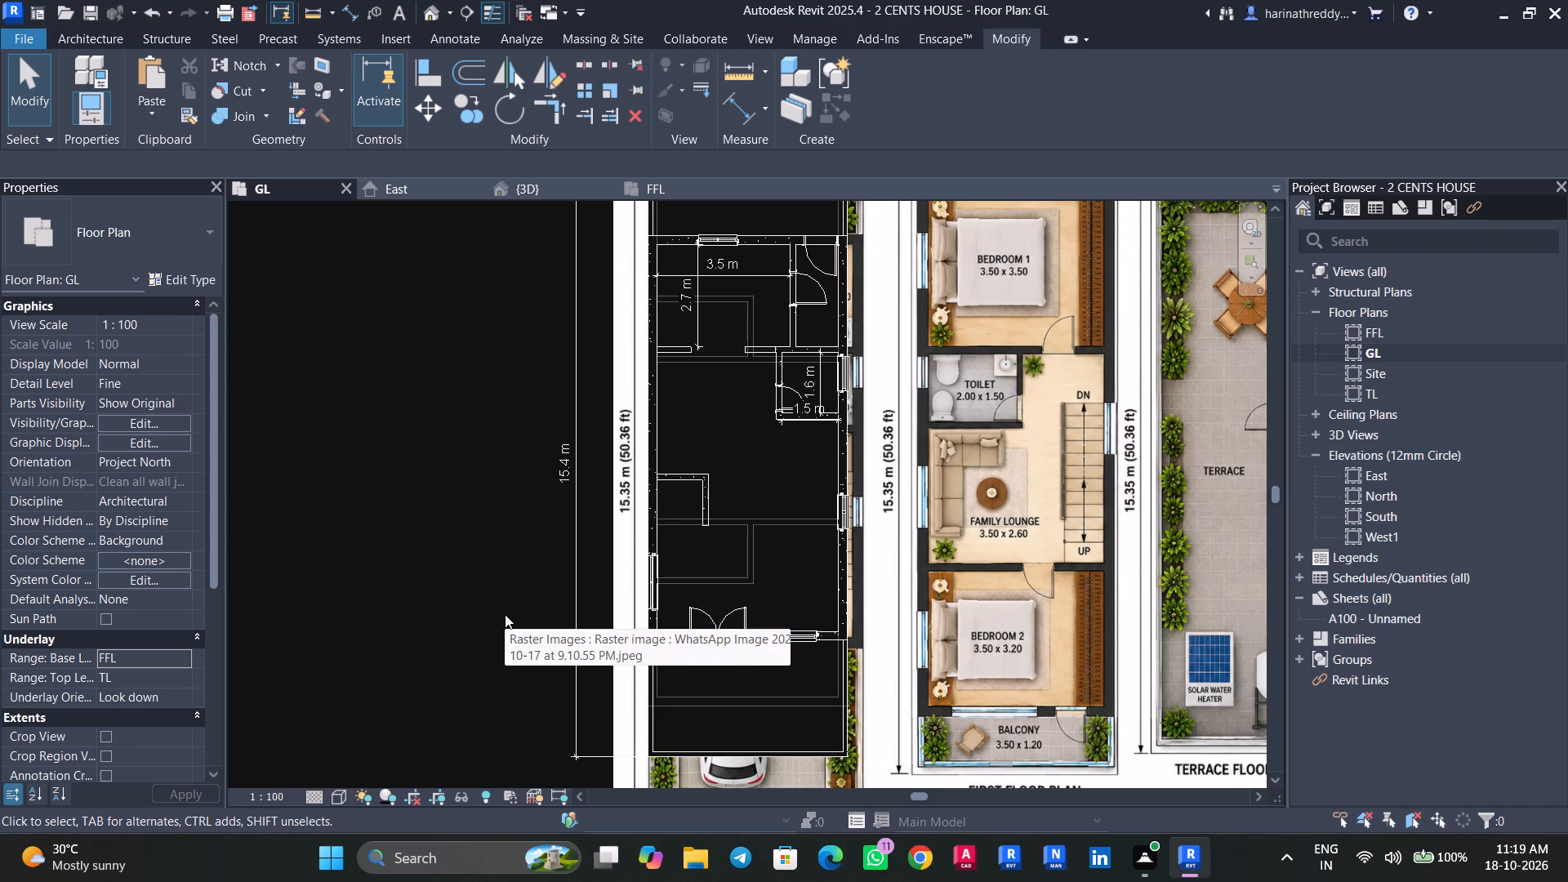
Lengthen the free-ended leg of the small L-shaped interior partition and set its length to 1.2 m.
scroll(491, 624, up, 4)
middle_drag(489, 624, 345, 699)
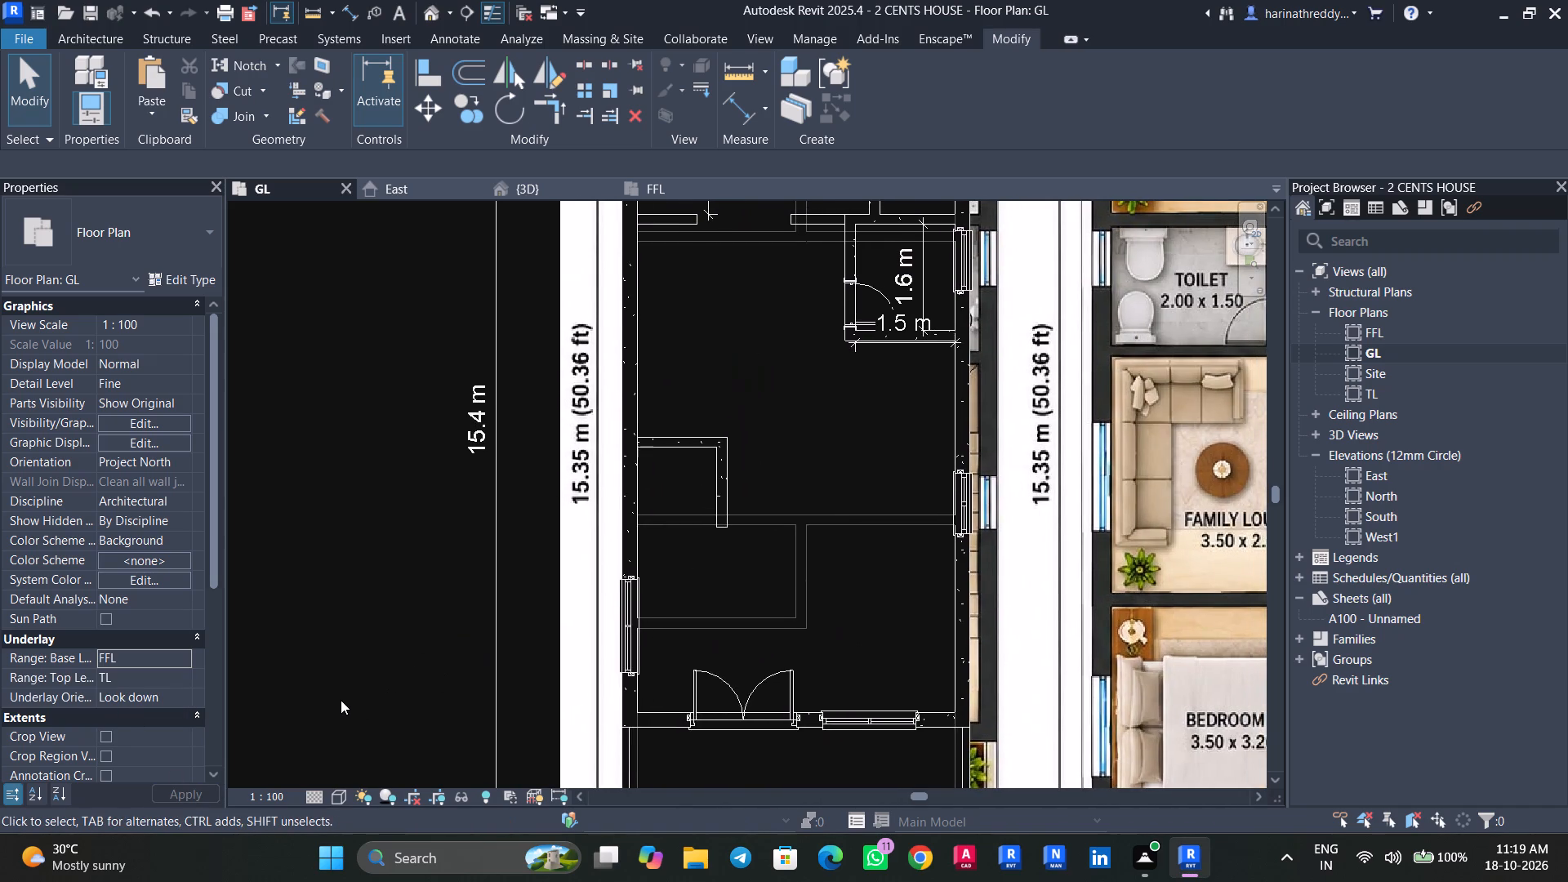
scroll(341, 700, down, 2)
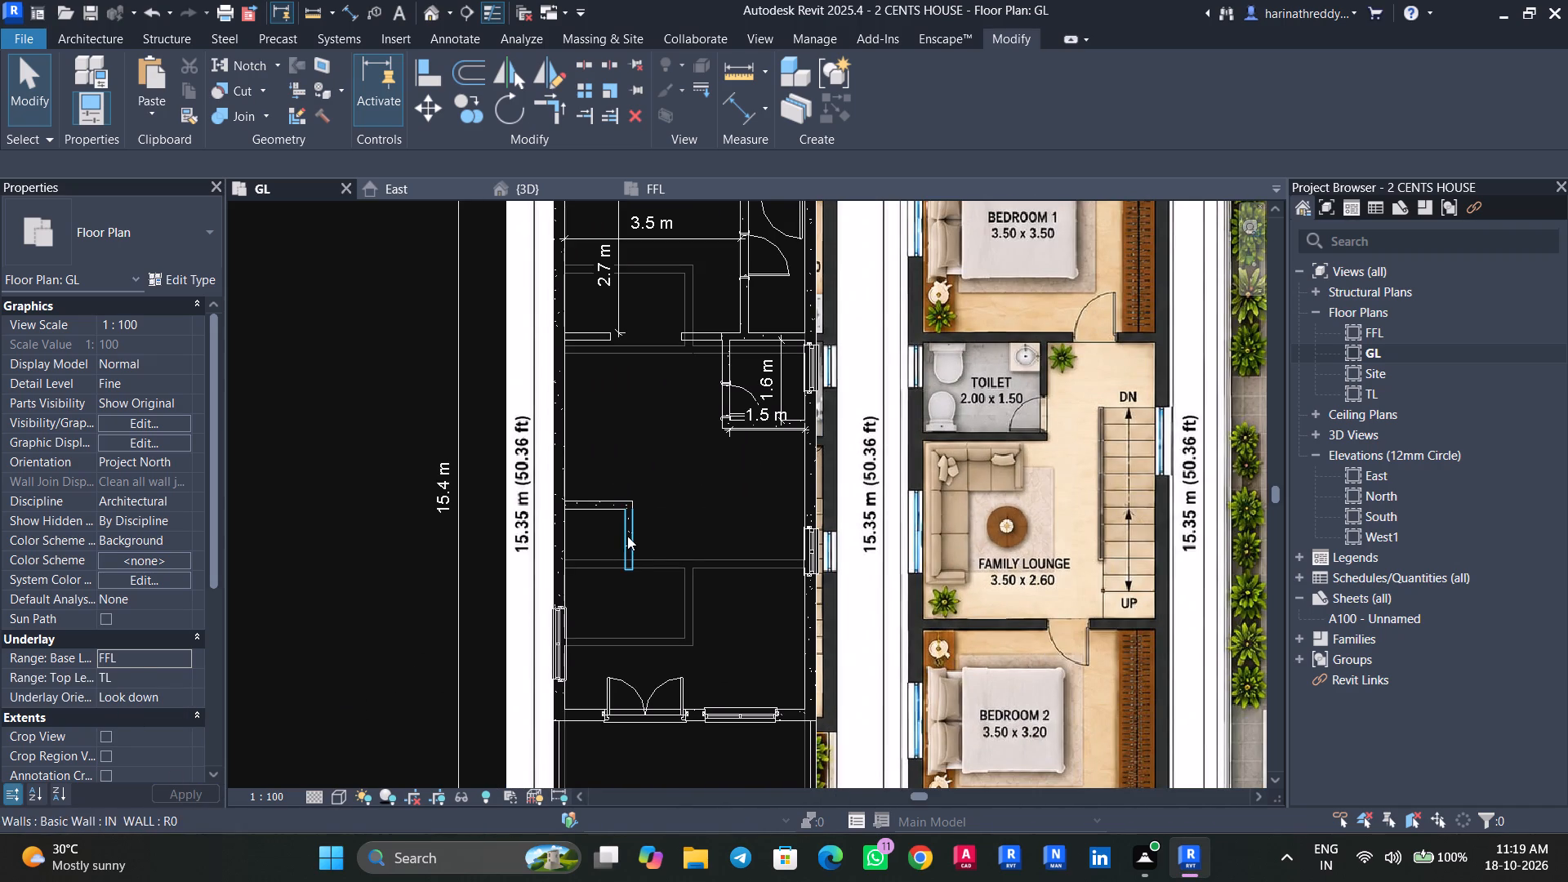
click(627, 536)
scroll(617, 586, up, 5)
drag(640, 544, 639, 532)
scroll(619, 566, down, 4)
key(Escape)
middle_drag(619, 569, 635, 787)
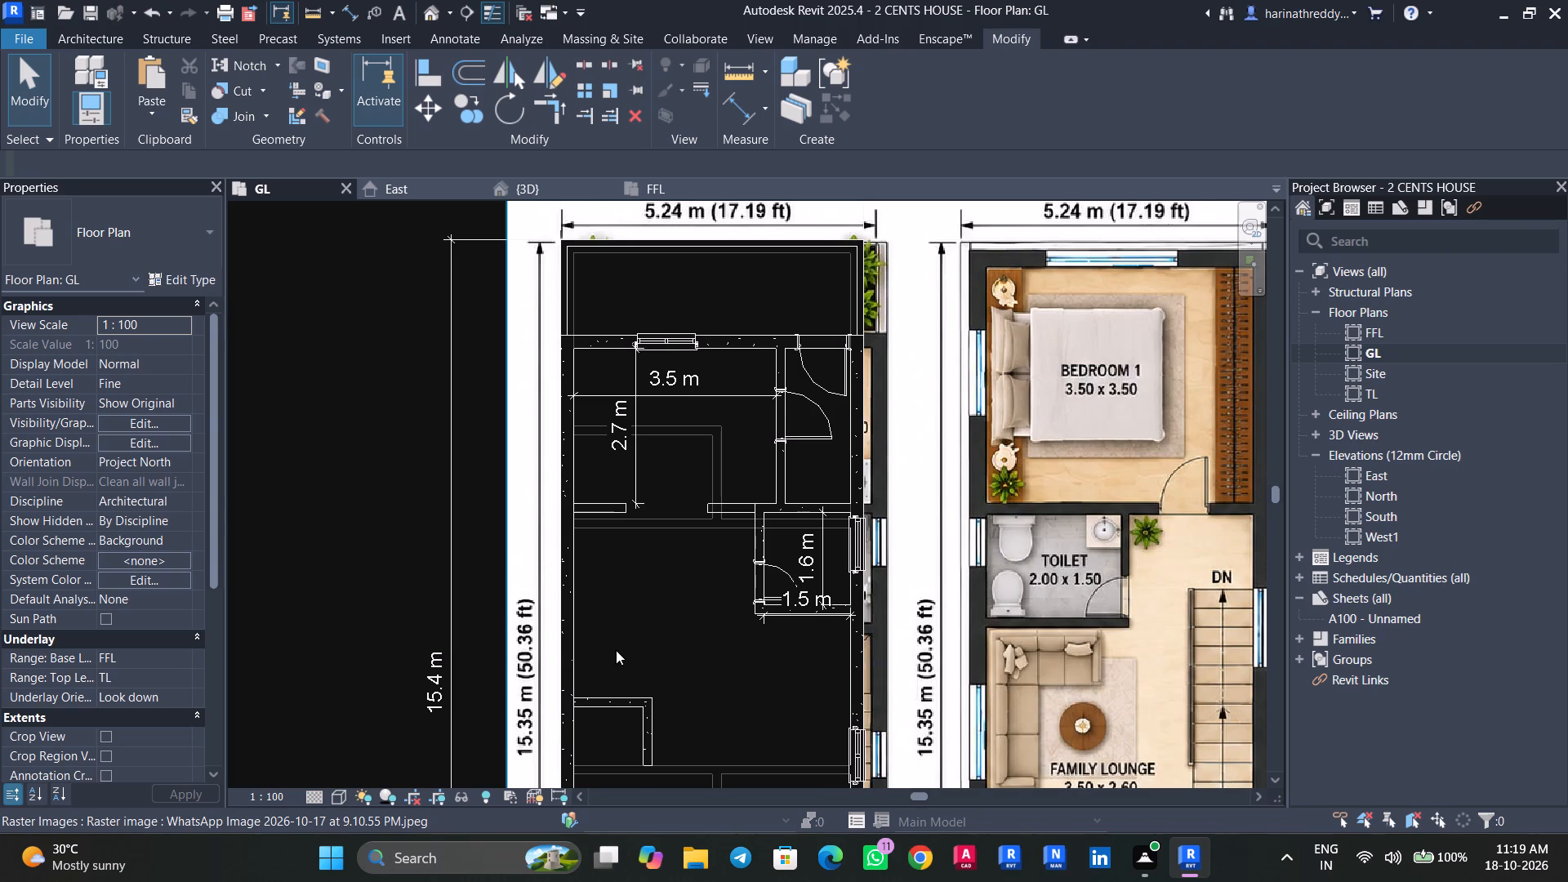
middle_drag(621, 655, 605, 556)
click(631, 657)
scroll(631, 657, up, 5)
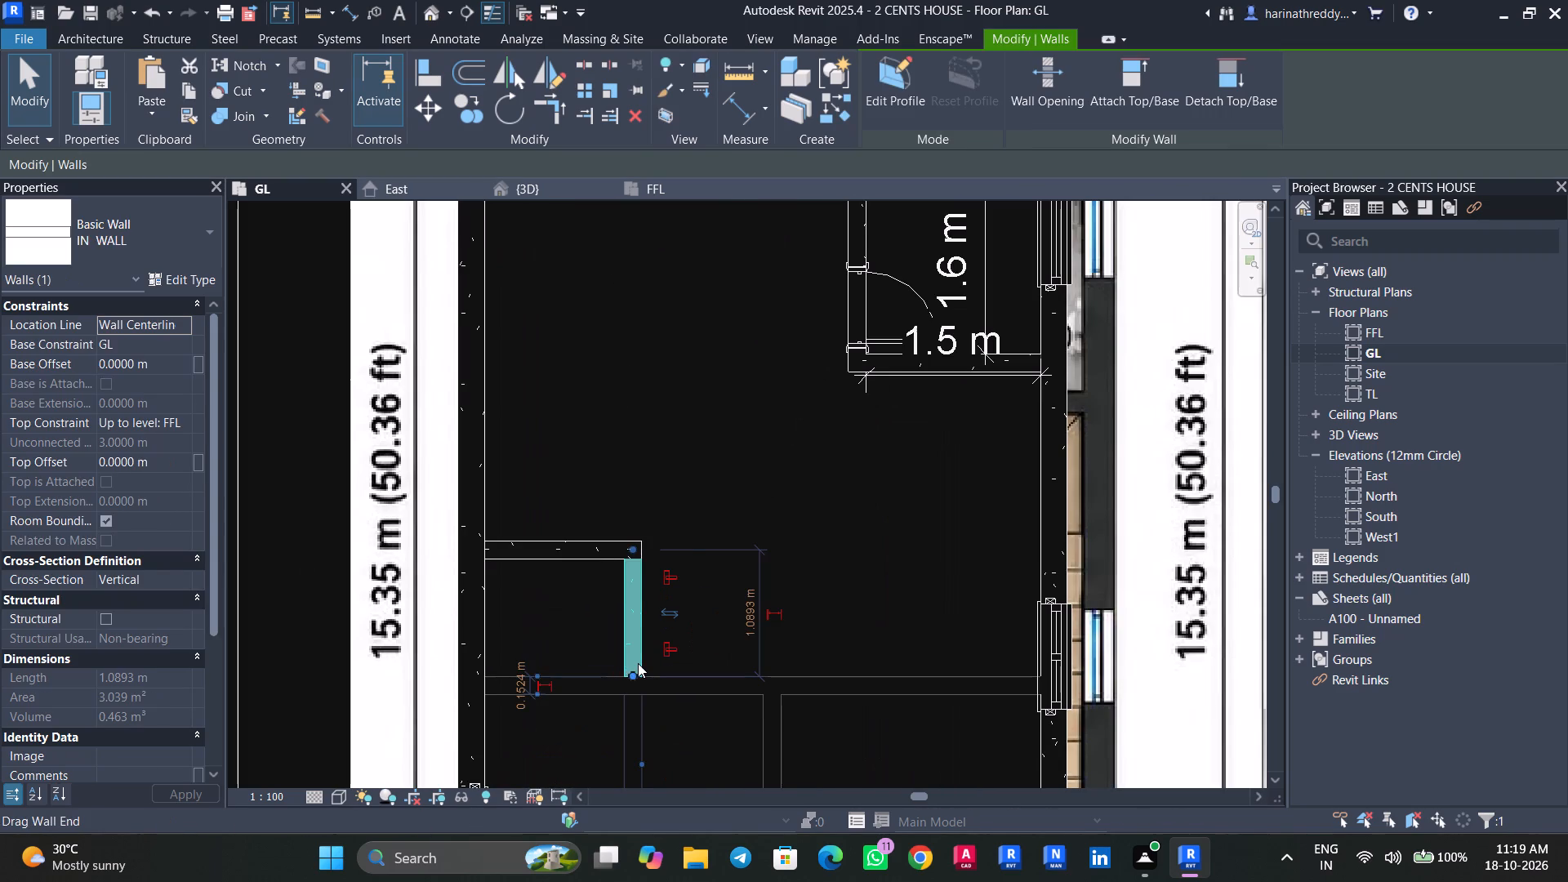
drag(629, 675, 631, 689)
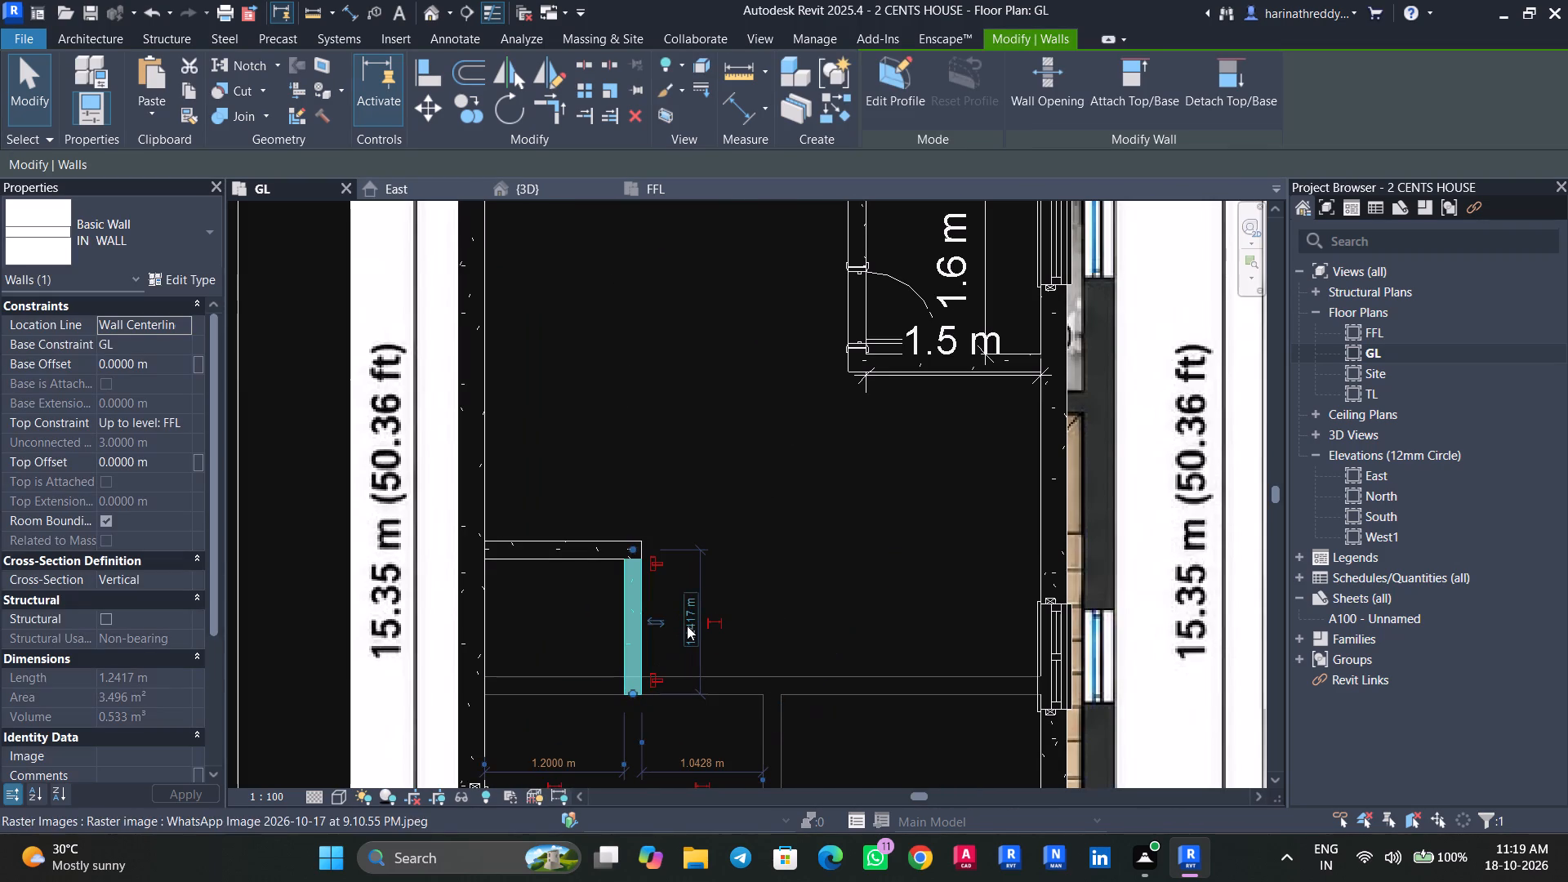
click(688, 621)
text(1.2)
key(Return)
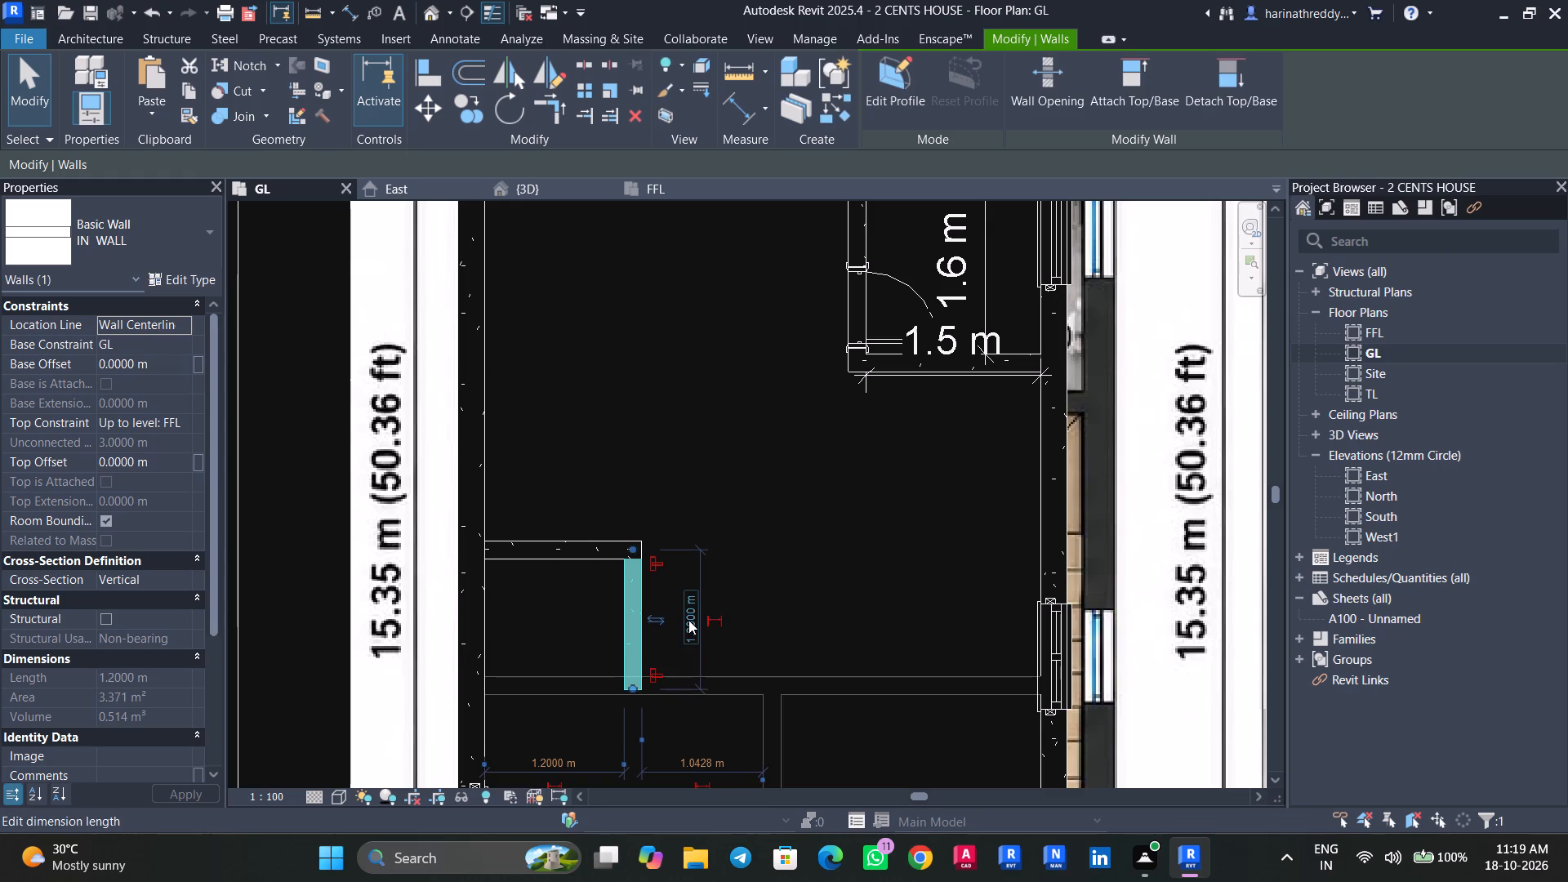
key(Escape)
key(Escape)
Start a new stair using the cast-in-place type Insitu_Concrete_150mm_Waist.
middle_click(676, 655)
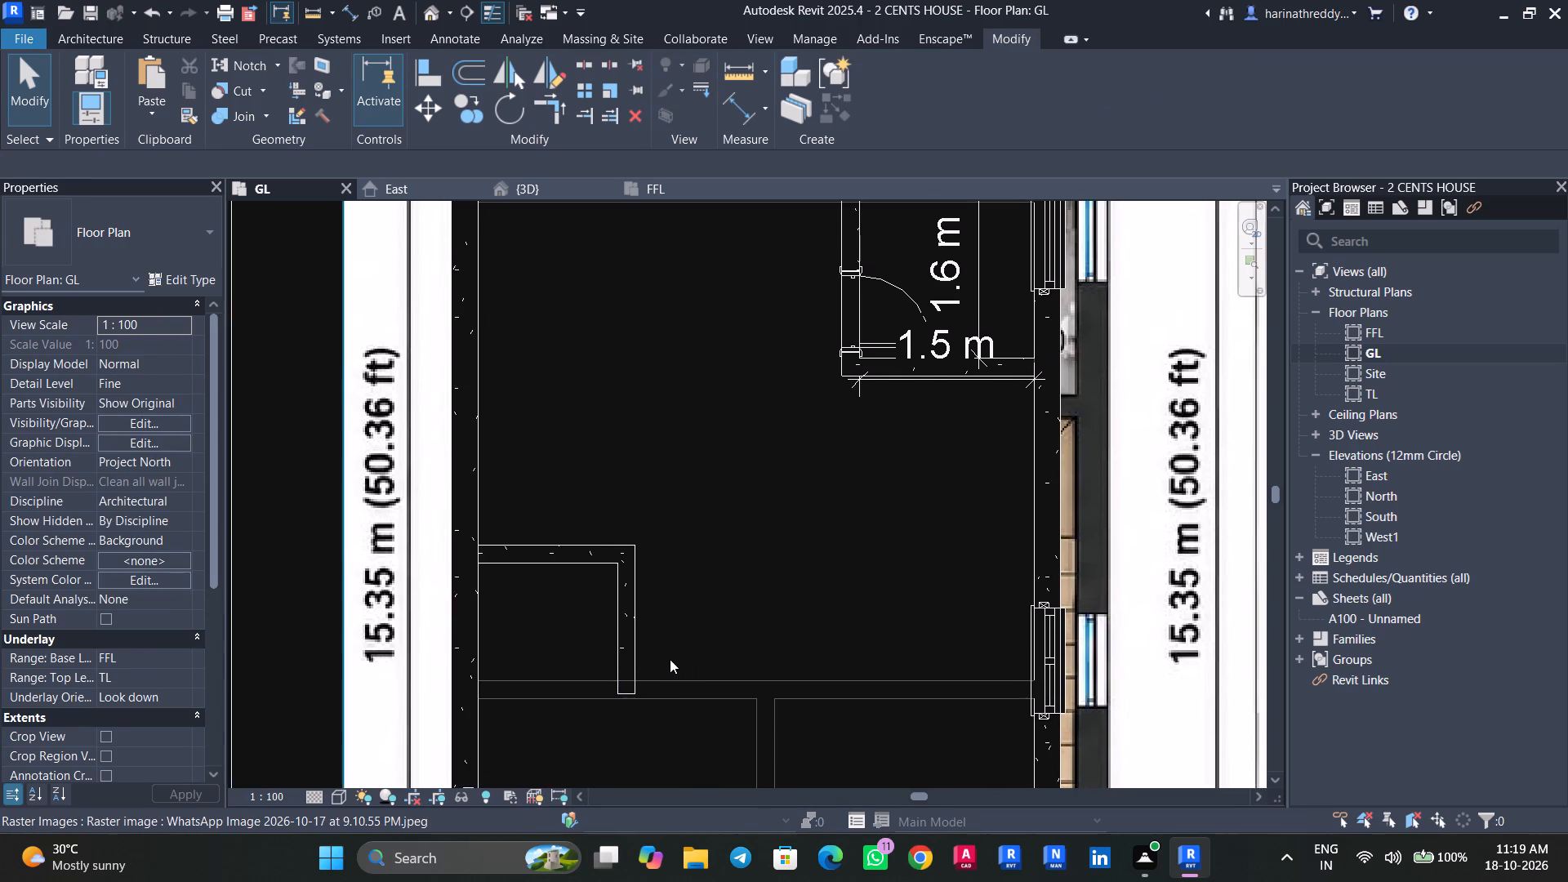
scroll(668, 659, down, 4)
middle_drag(667, 657, 648, 619)
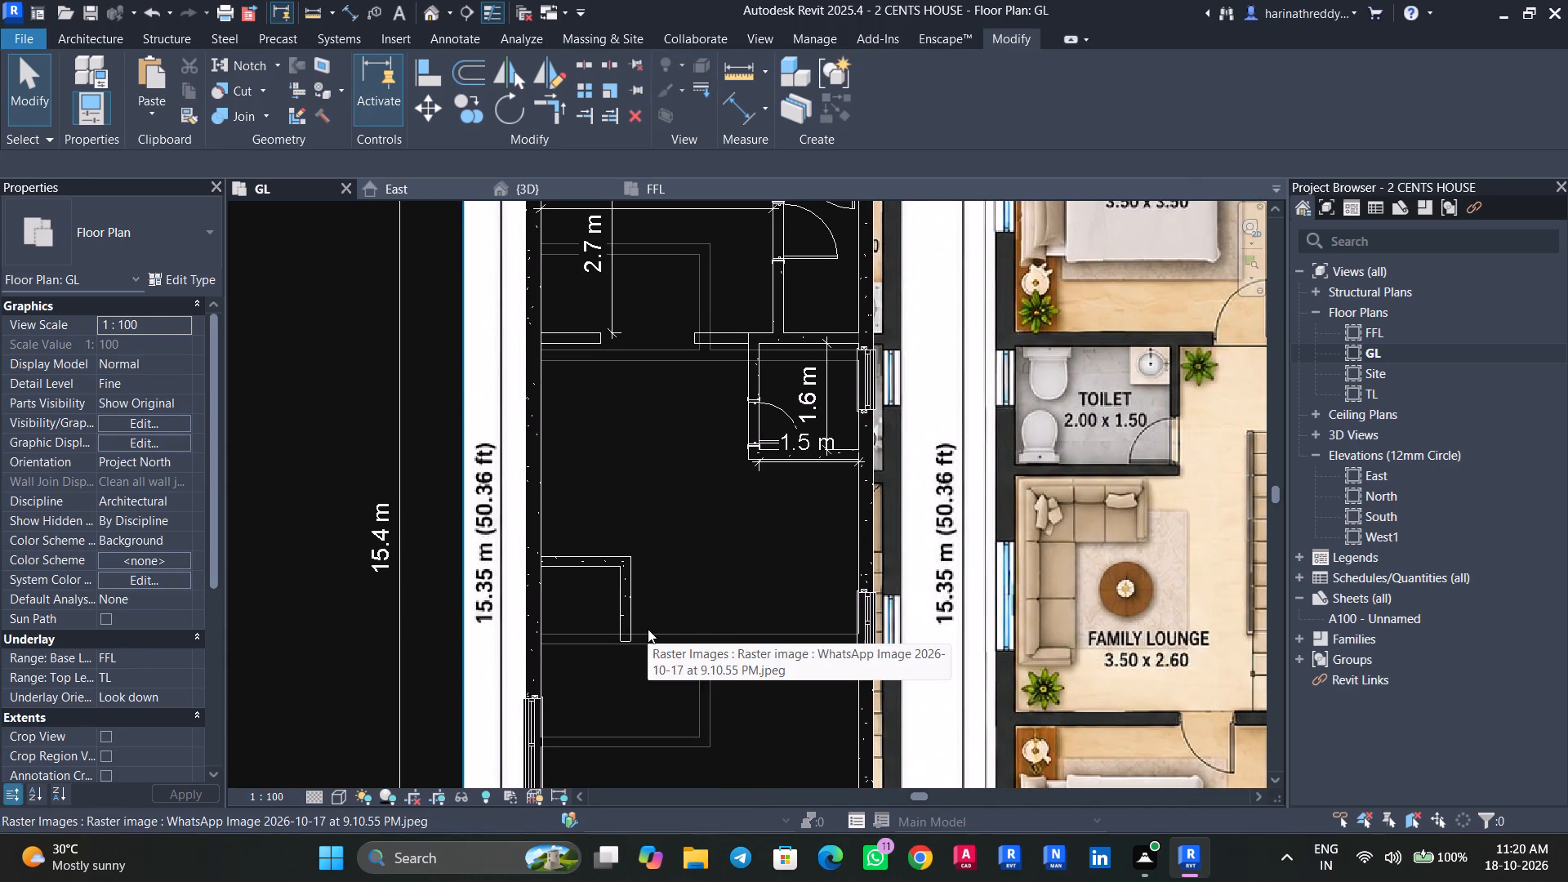
click(105, 38)
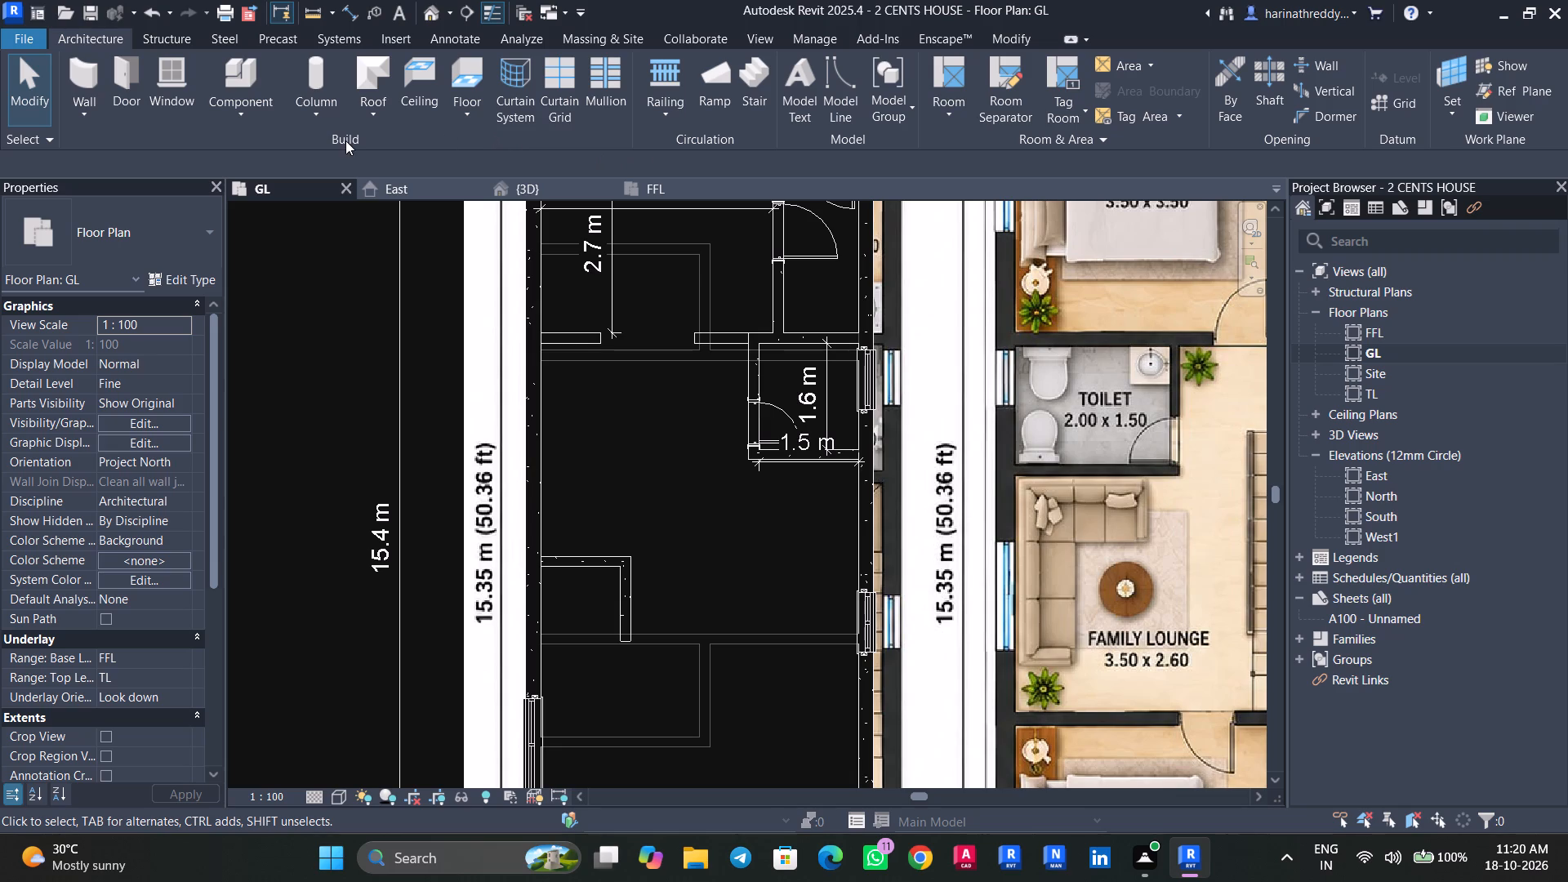
click(746, 103)
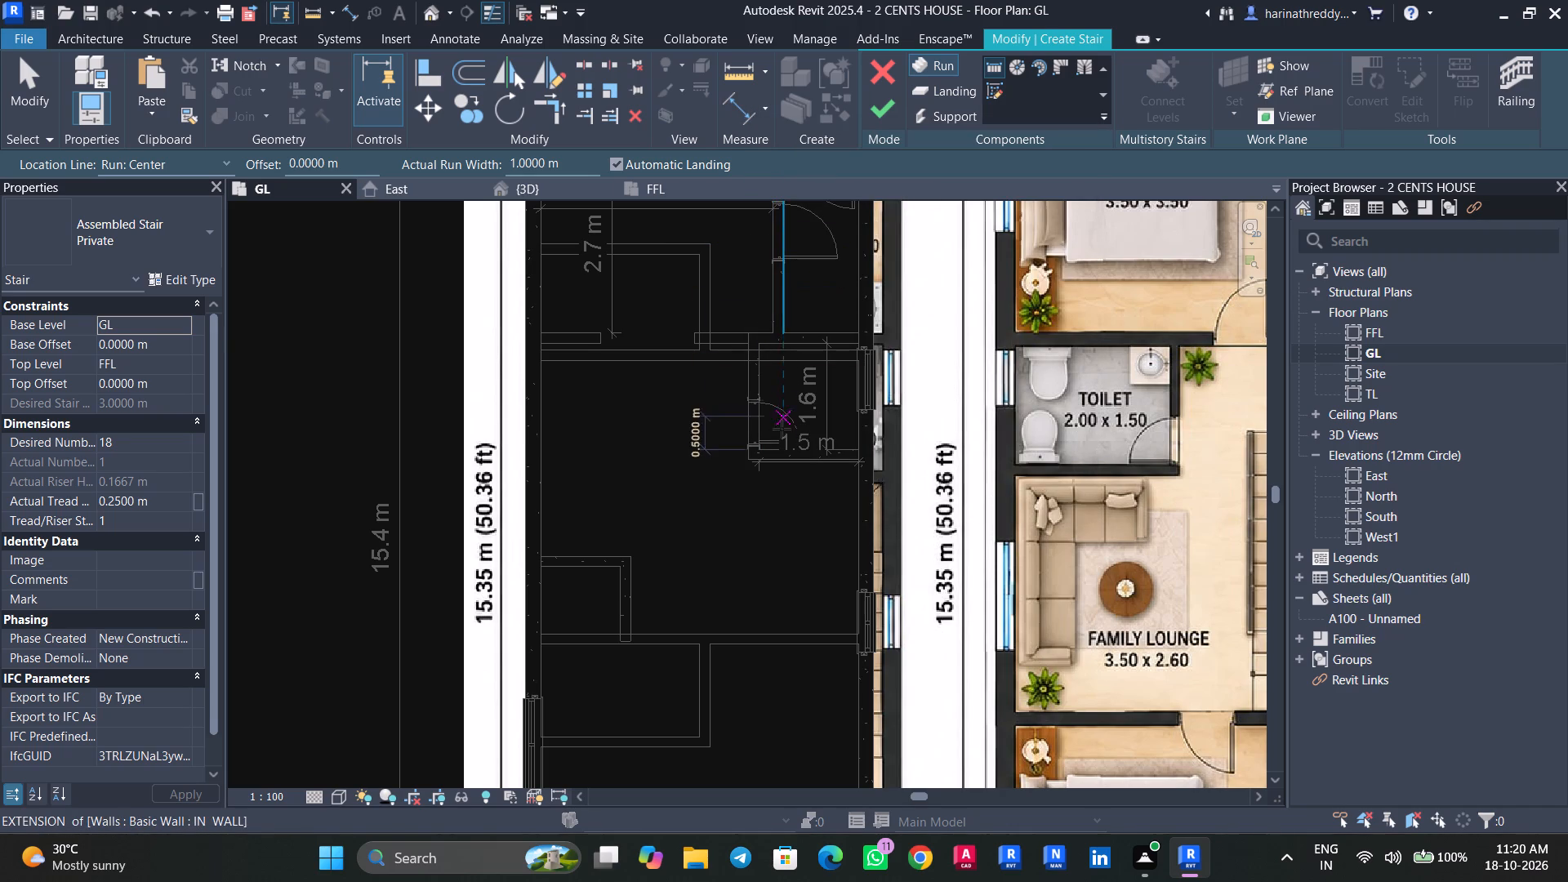
click(117, 225)
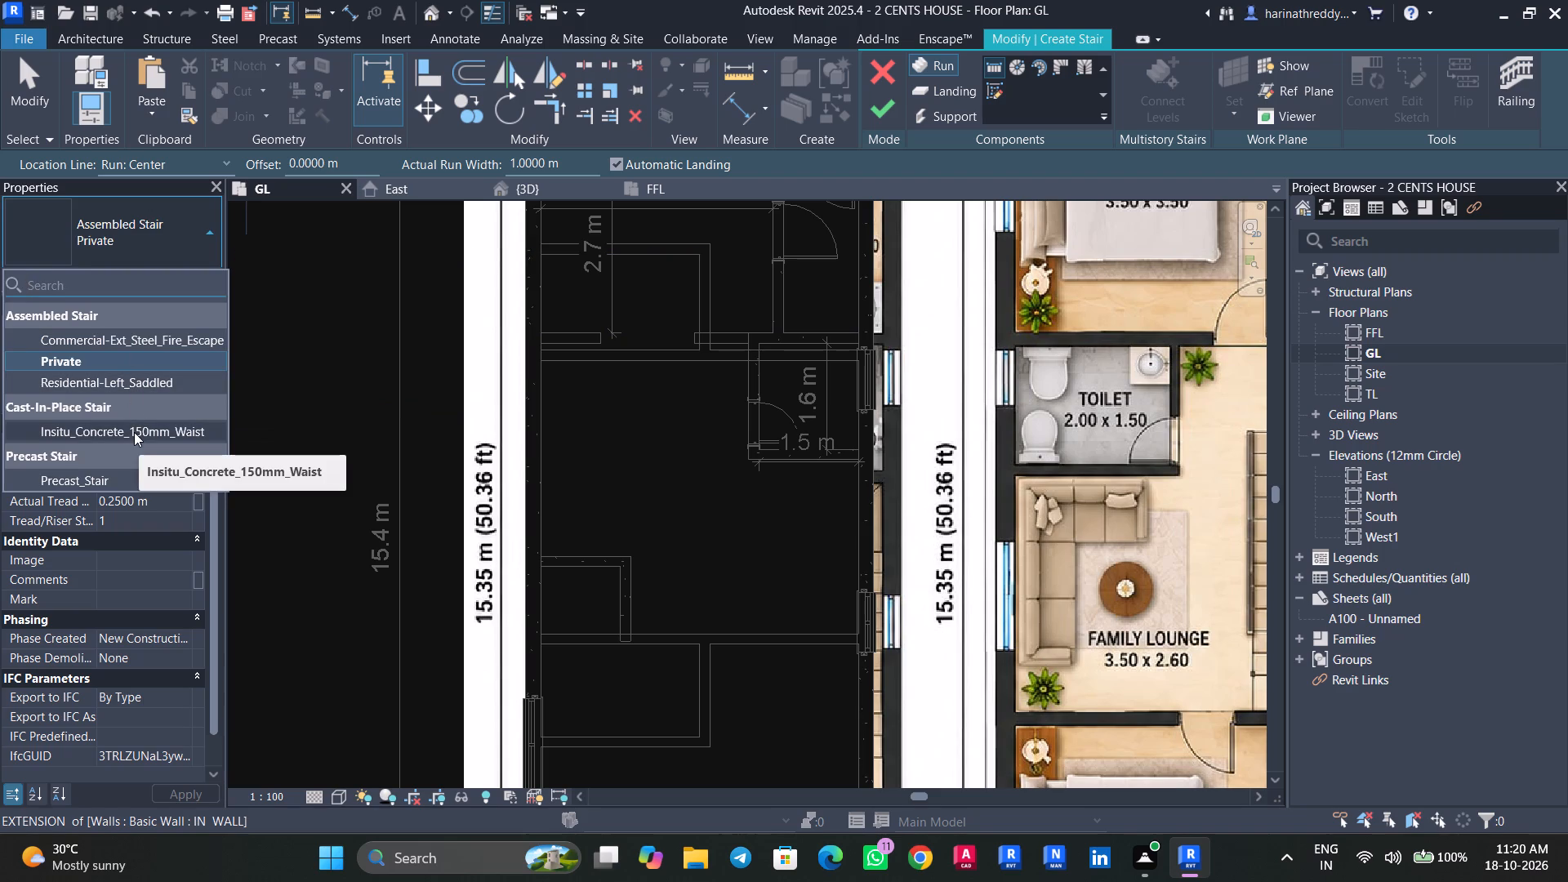
click(131, 434)
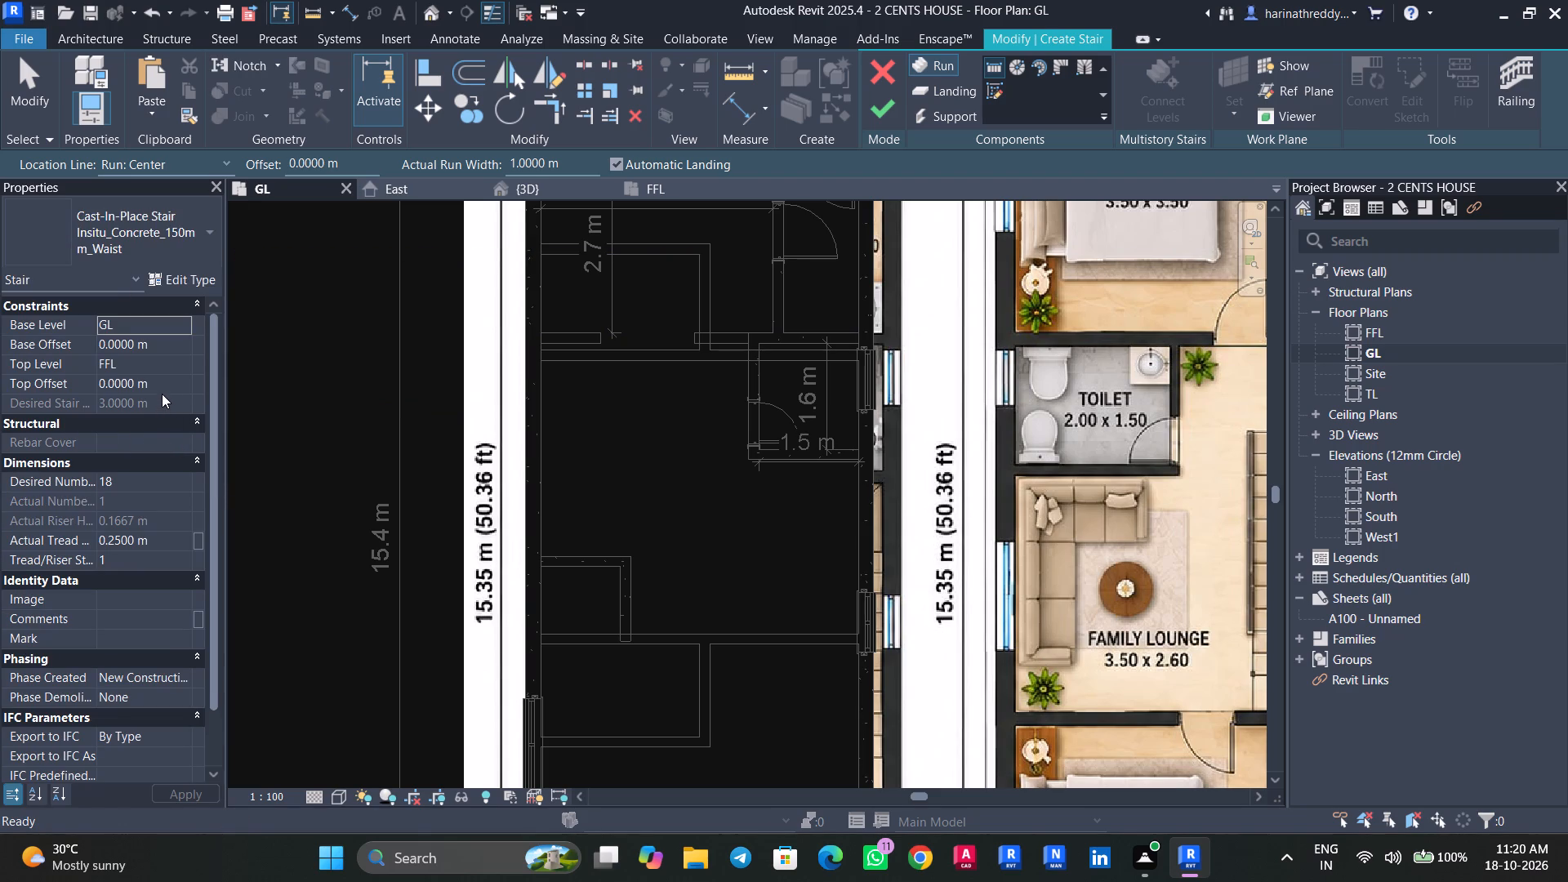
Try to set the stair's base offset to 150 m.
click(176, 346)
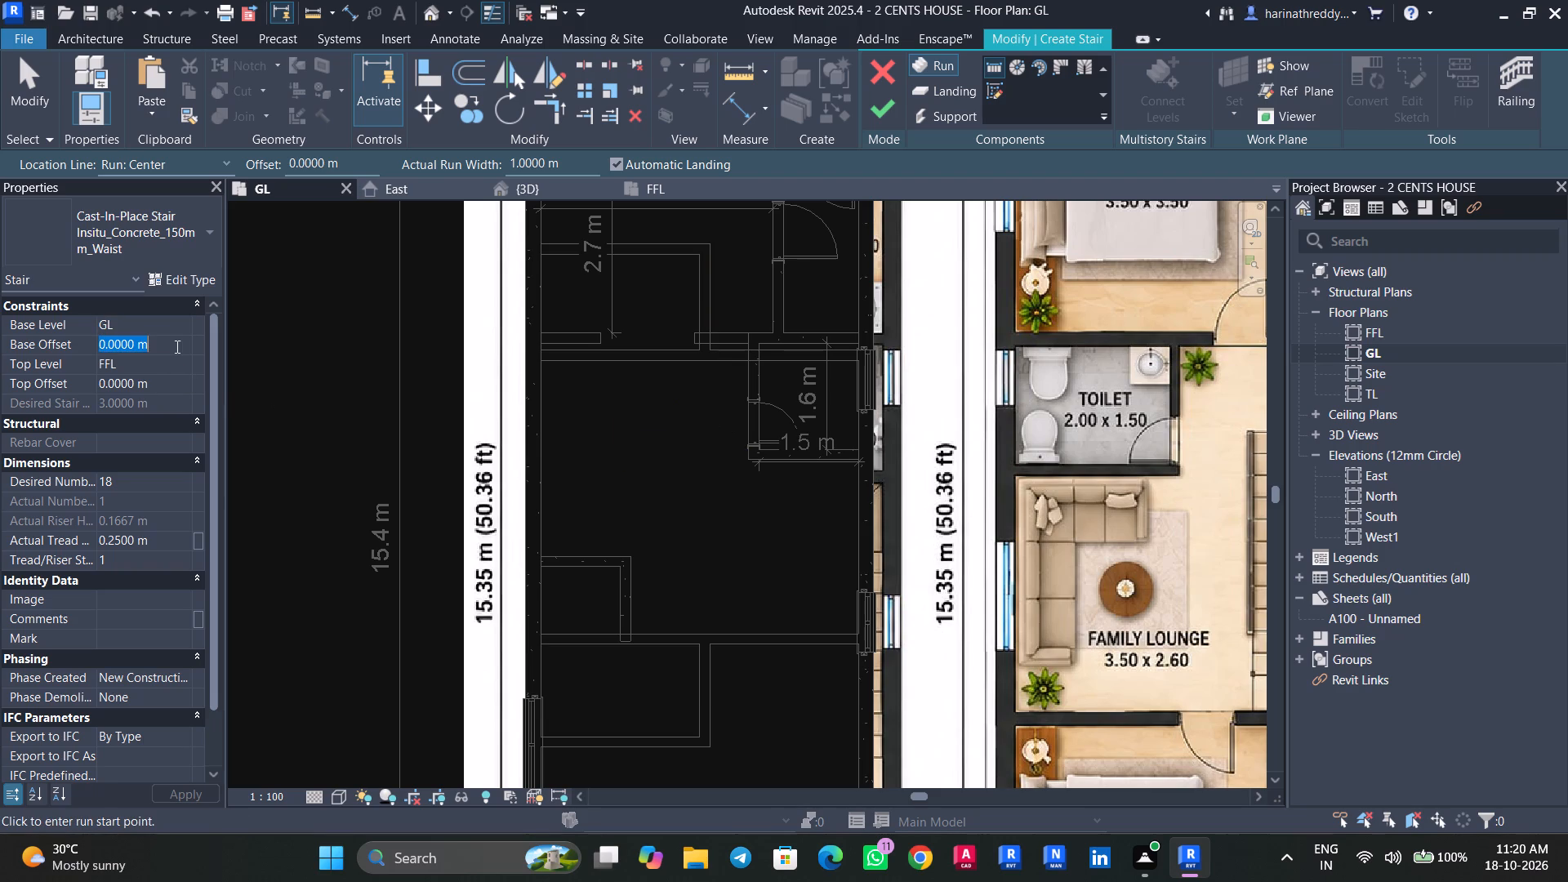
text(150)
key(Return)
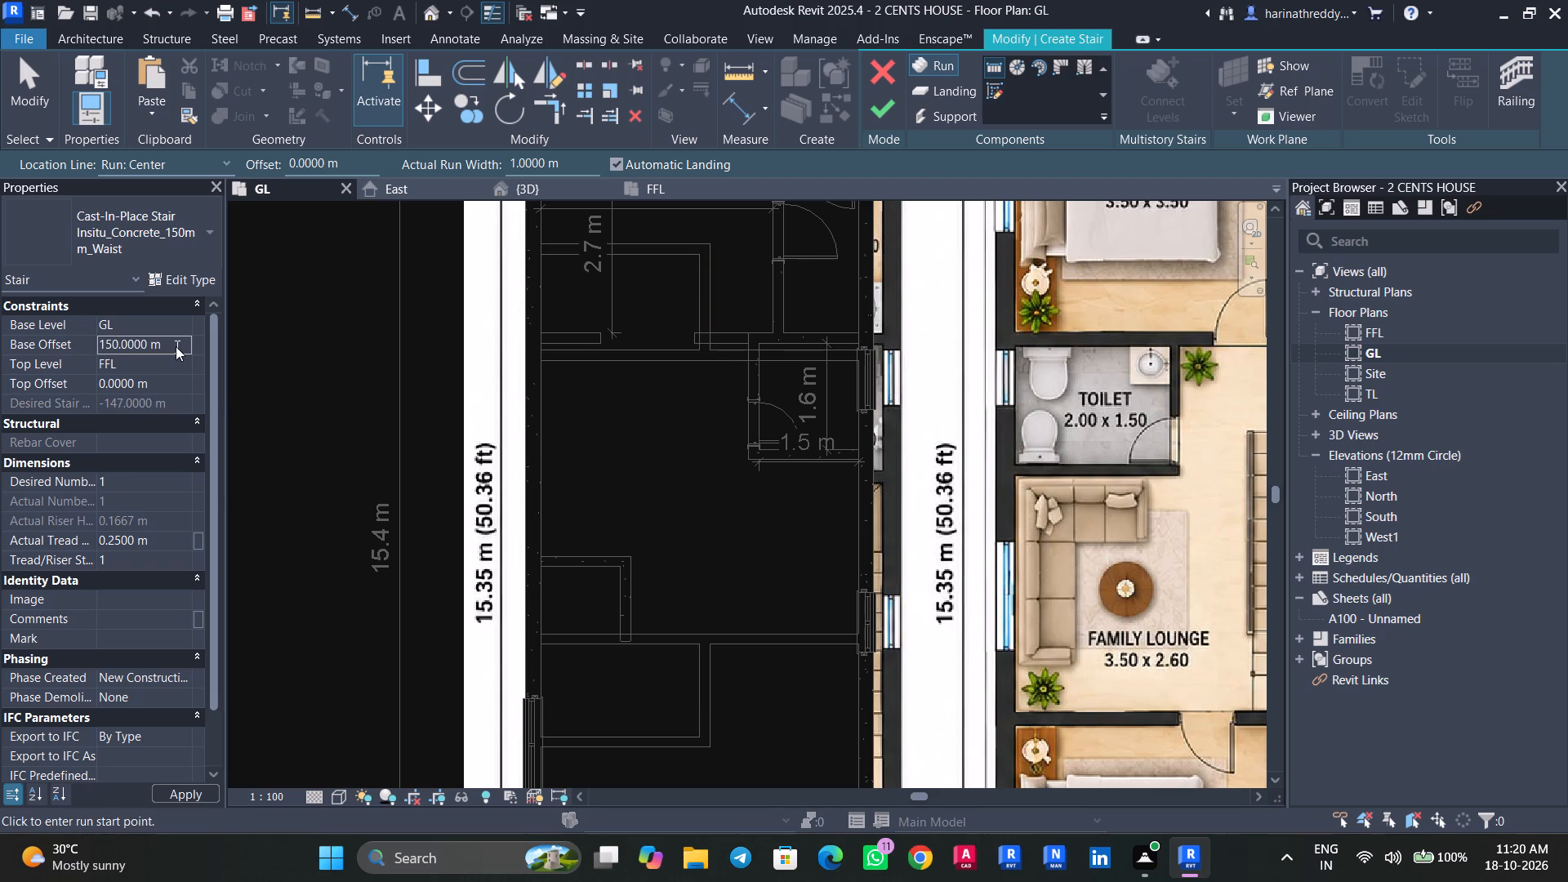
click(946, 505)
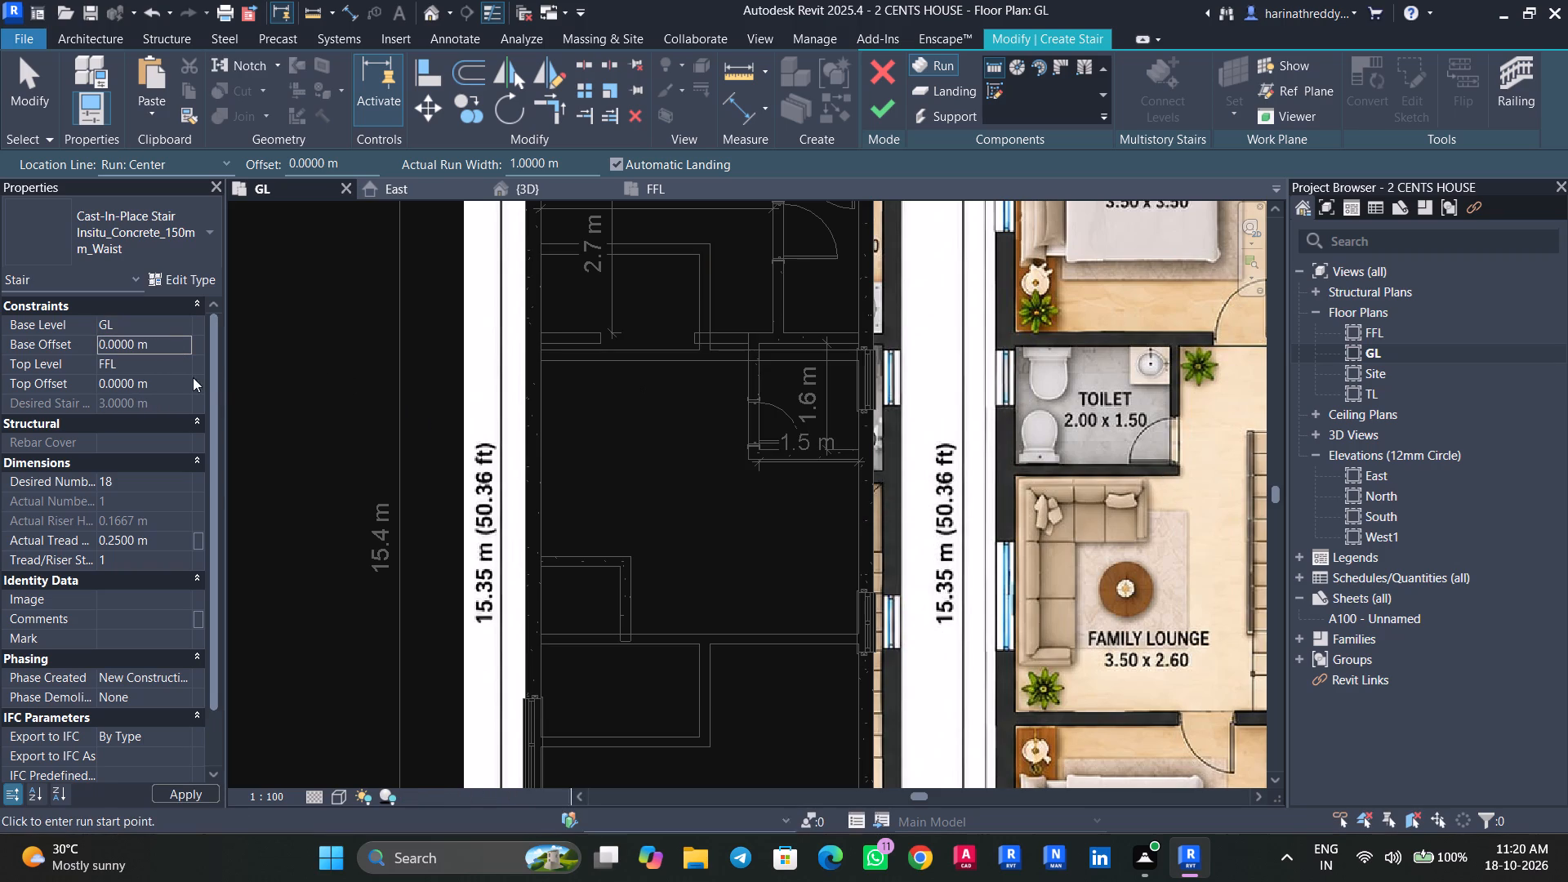
Set the stair's base offset to 0.15 m.
click(169, 335)
click(168, 343)
text(0.15)
key(Return)
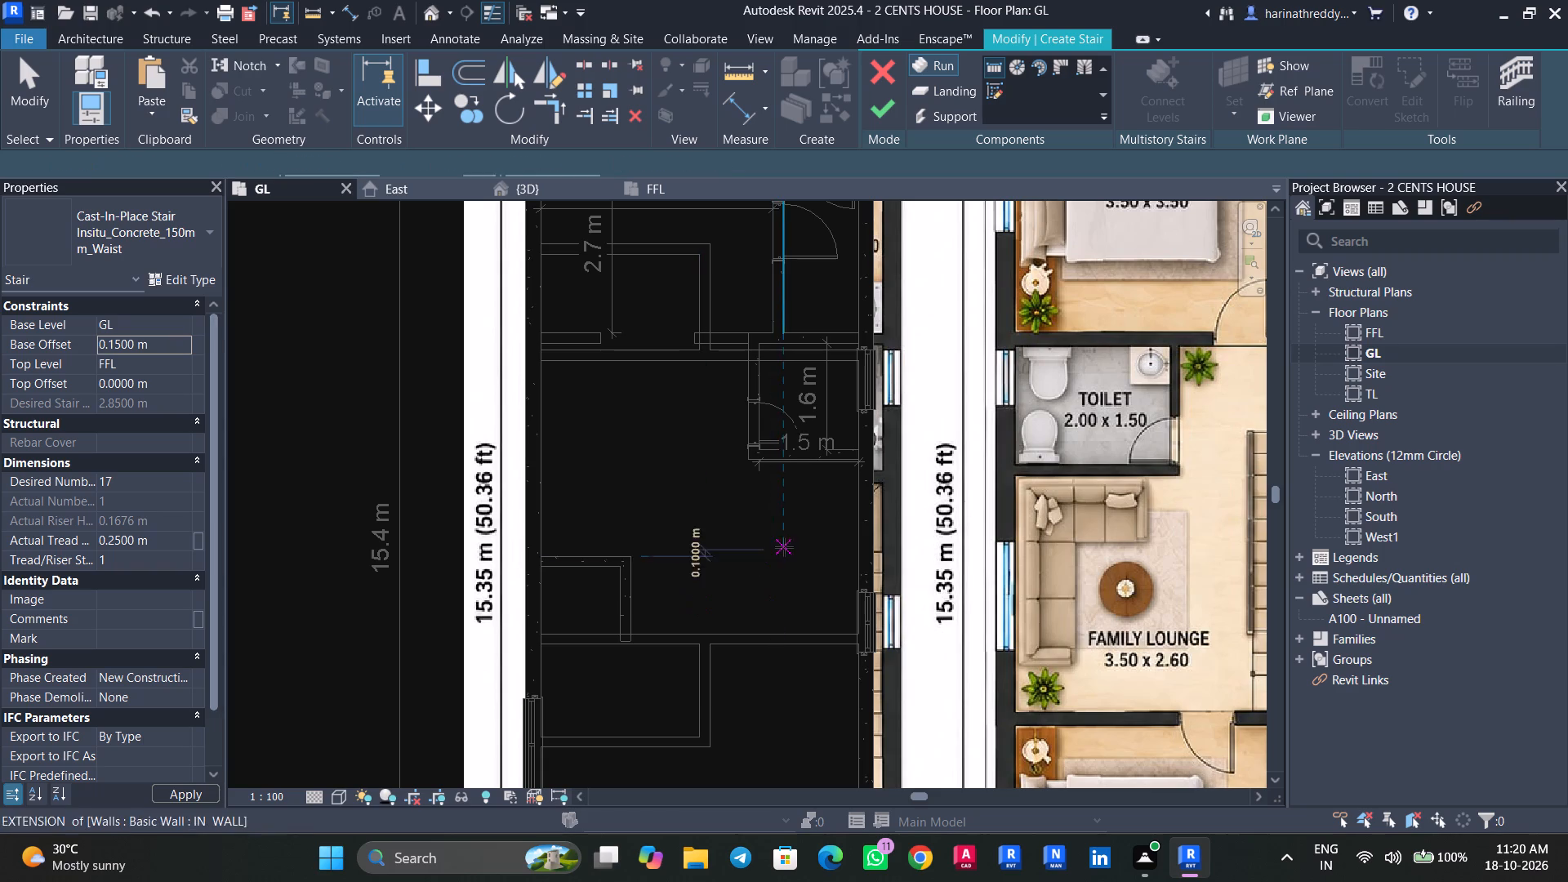
Draw a U-shaped stair along the outer wall below the toilet, with two parallel 1.75 m runs of 8 risers and an automatic landing.
scroll(783, 549, up, 5)
middle_drag(791, 600, 636, 474)
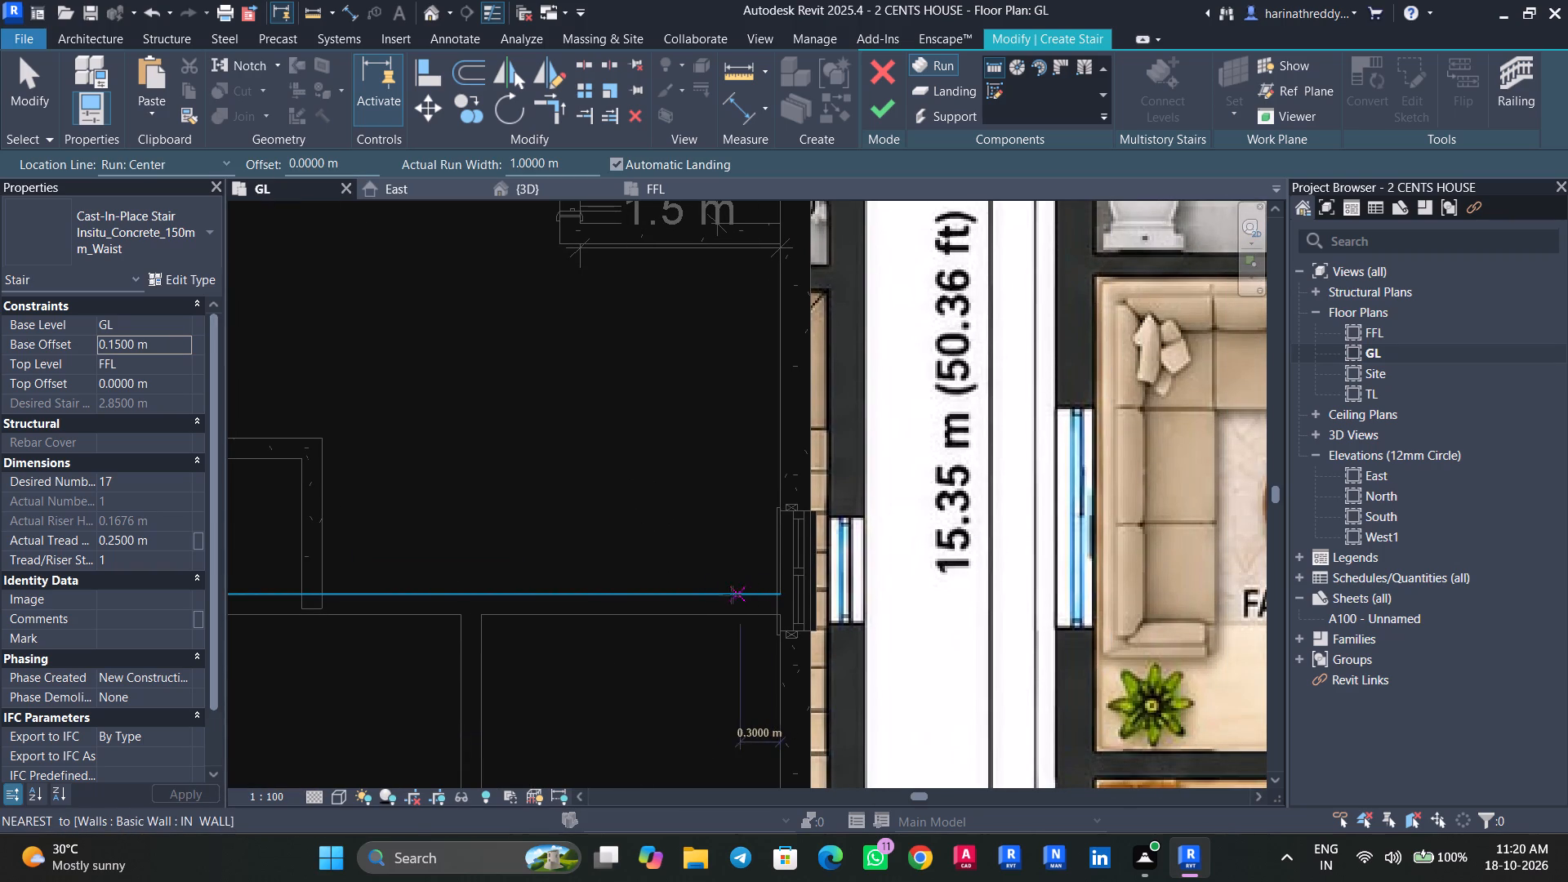
click(713, 587)
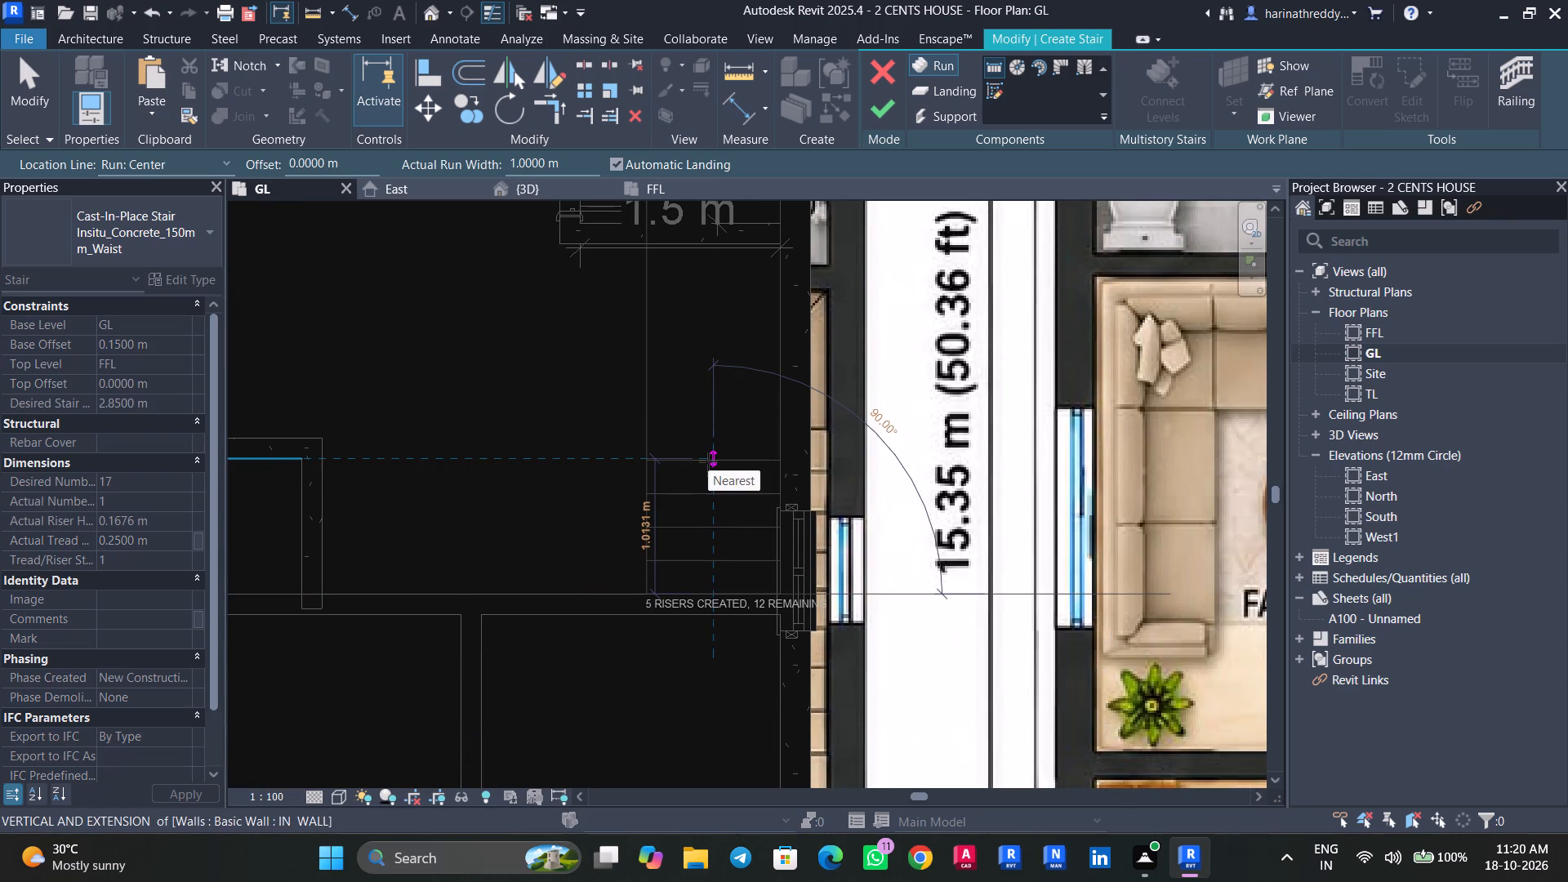
key(Escape)
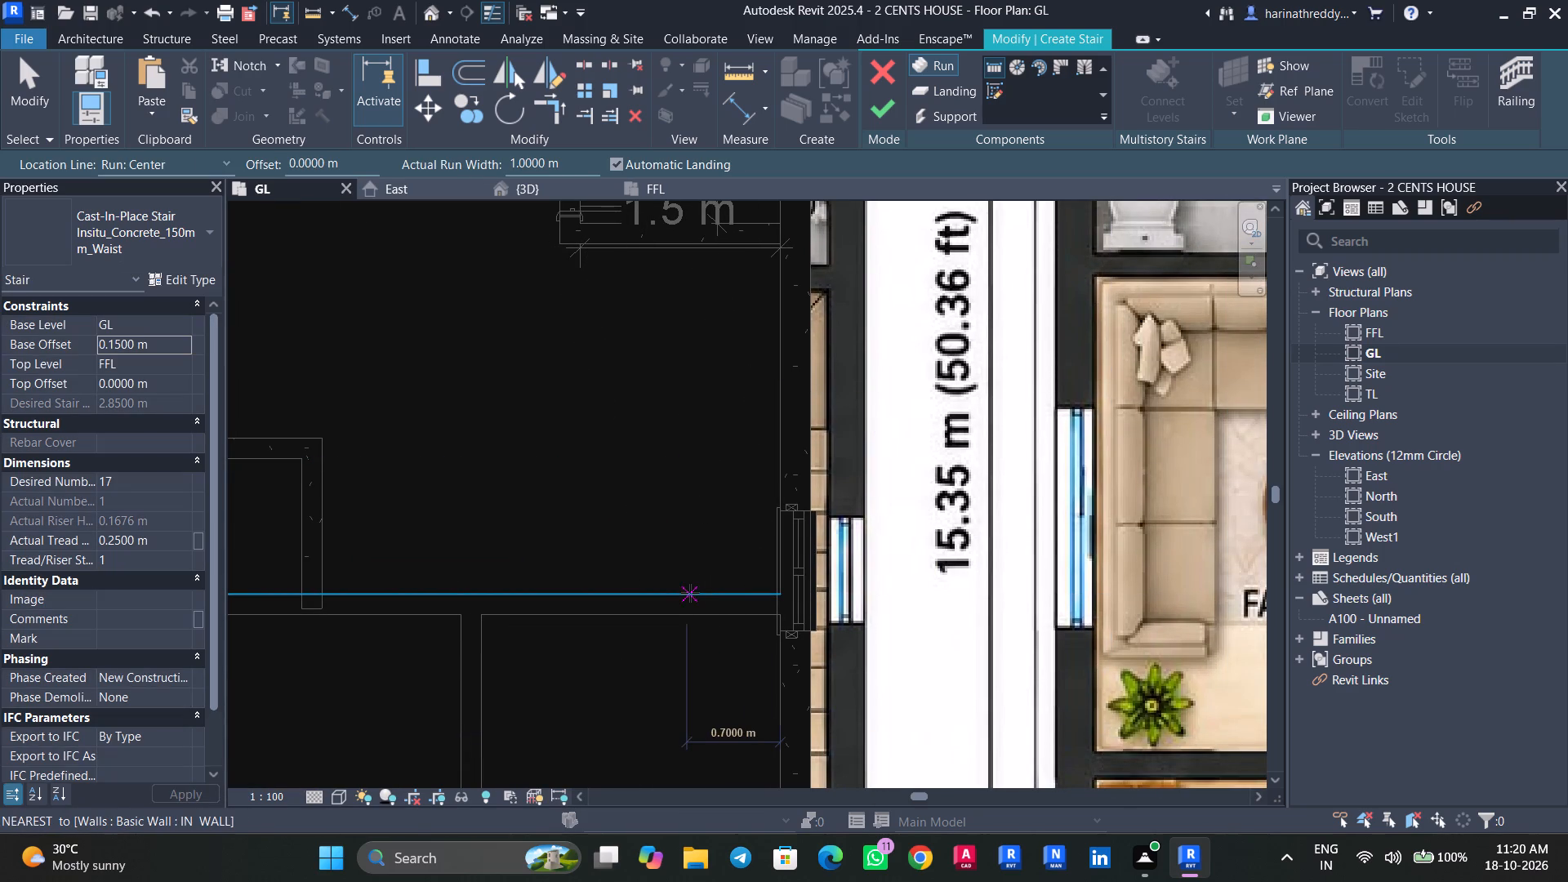
click(719, 590)
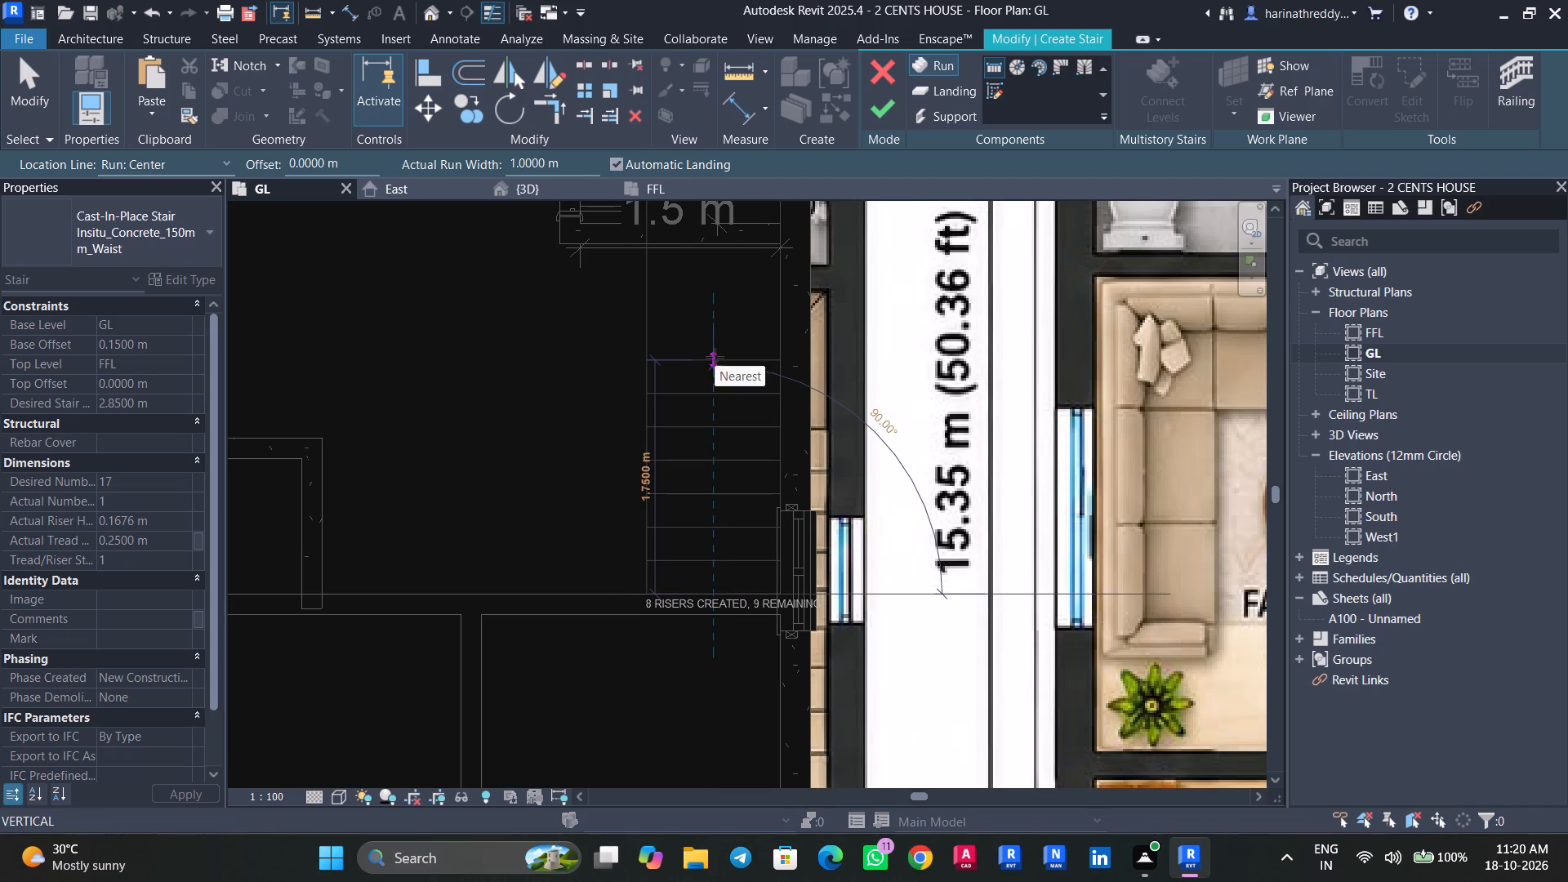
click(714, 361)
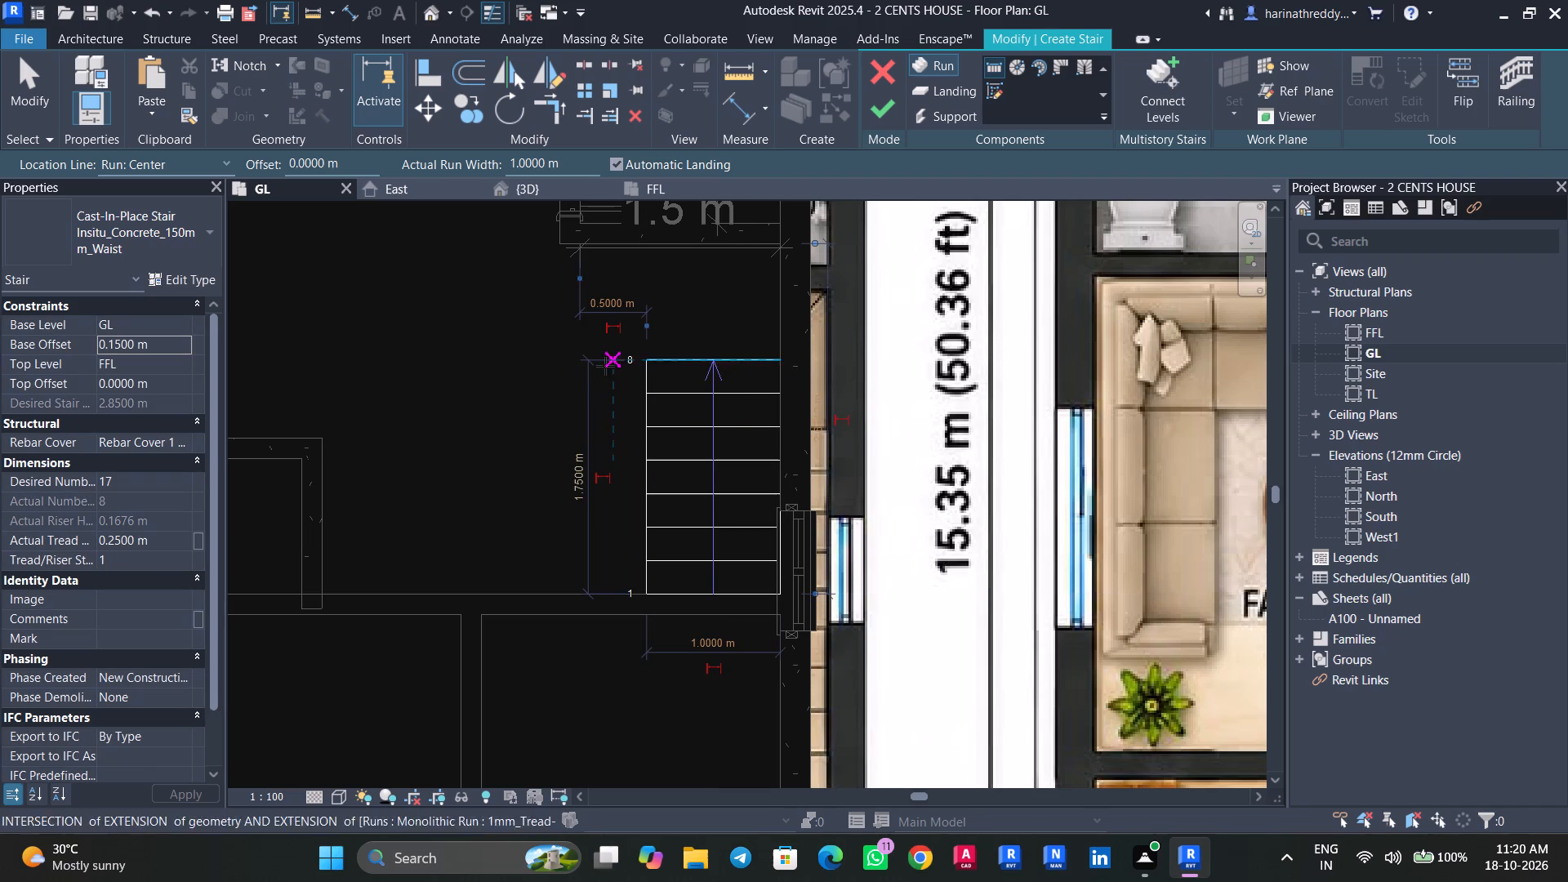
click(582, 362)
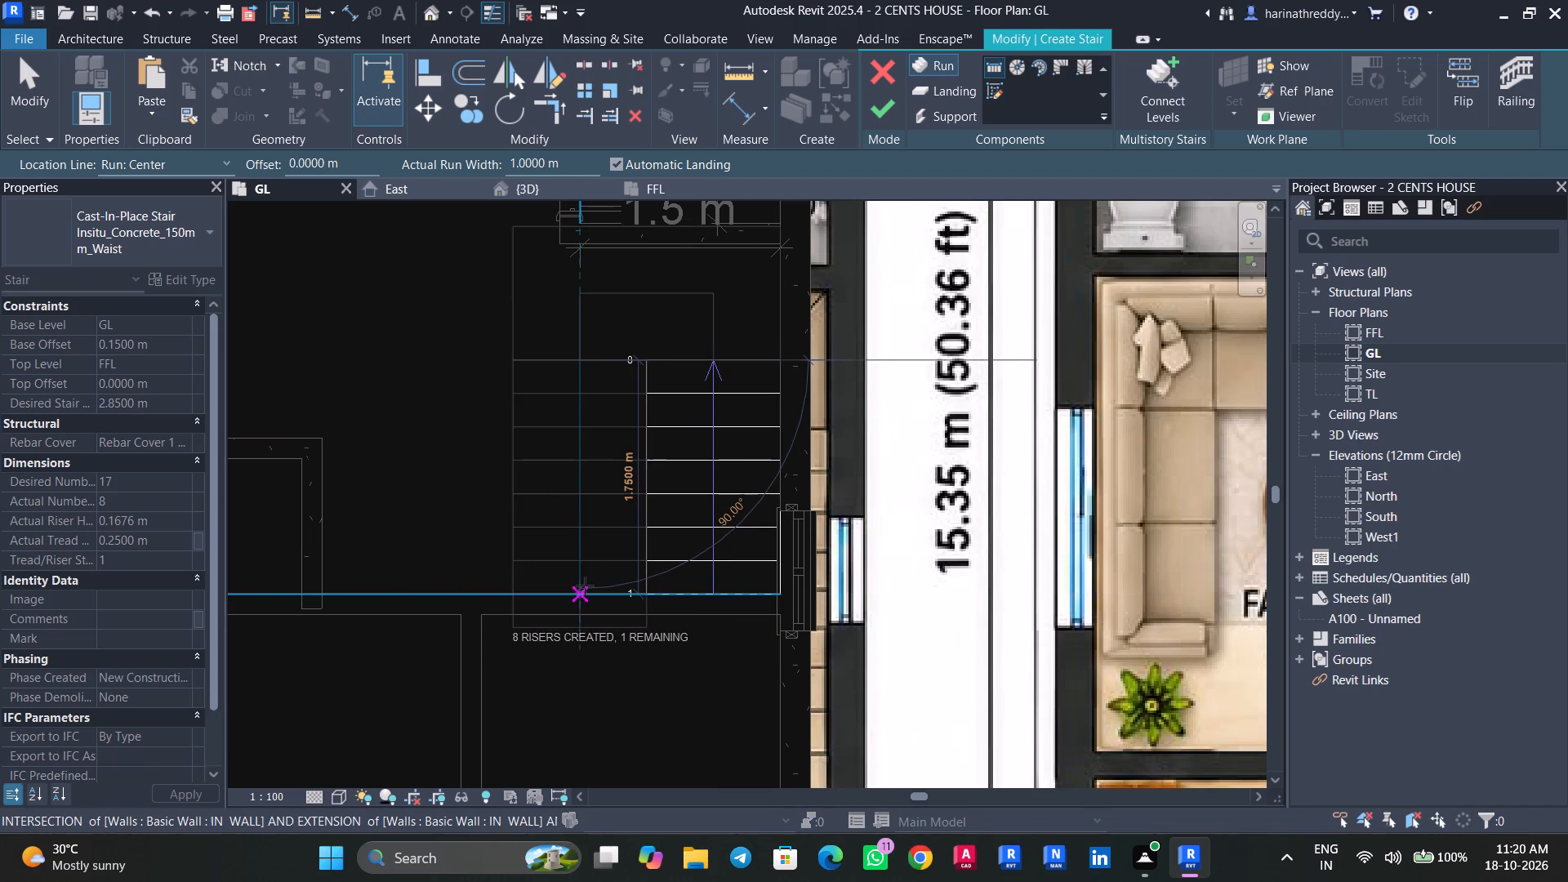
scroll(583, 587, down, 4)
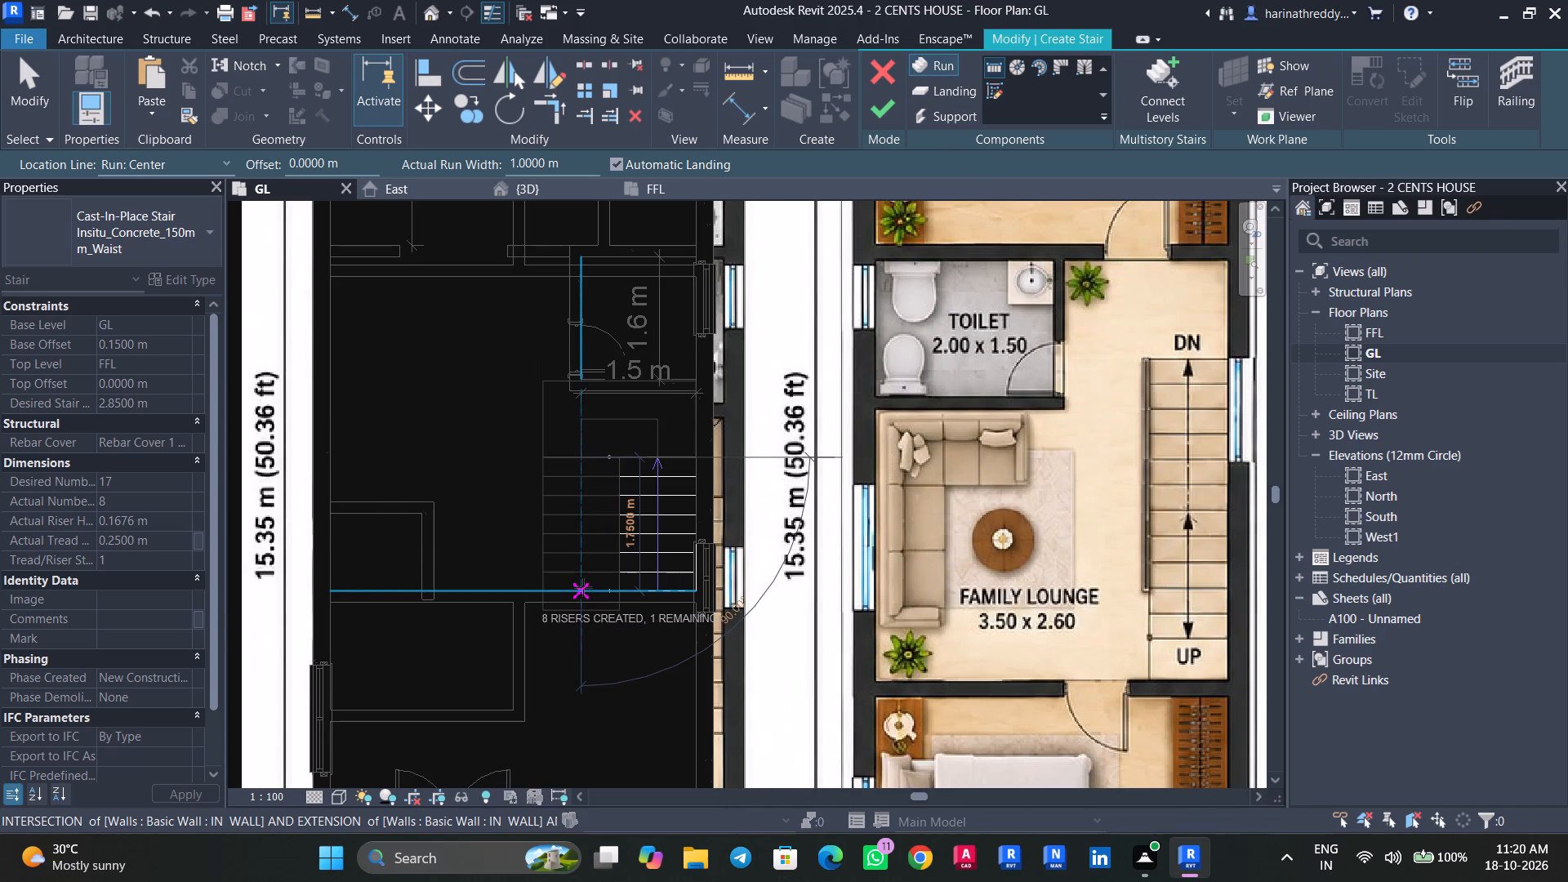
click(583, 587)
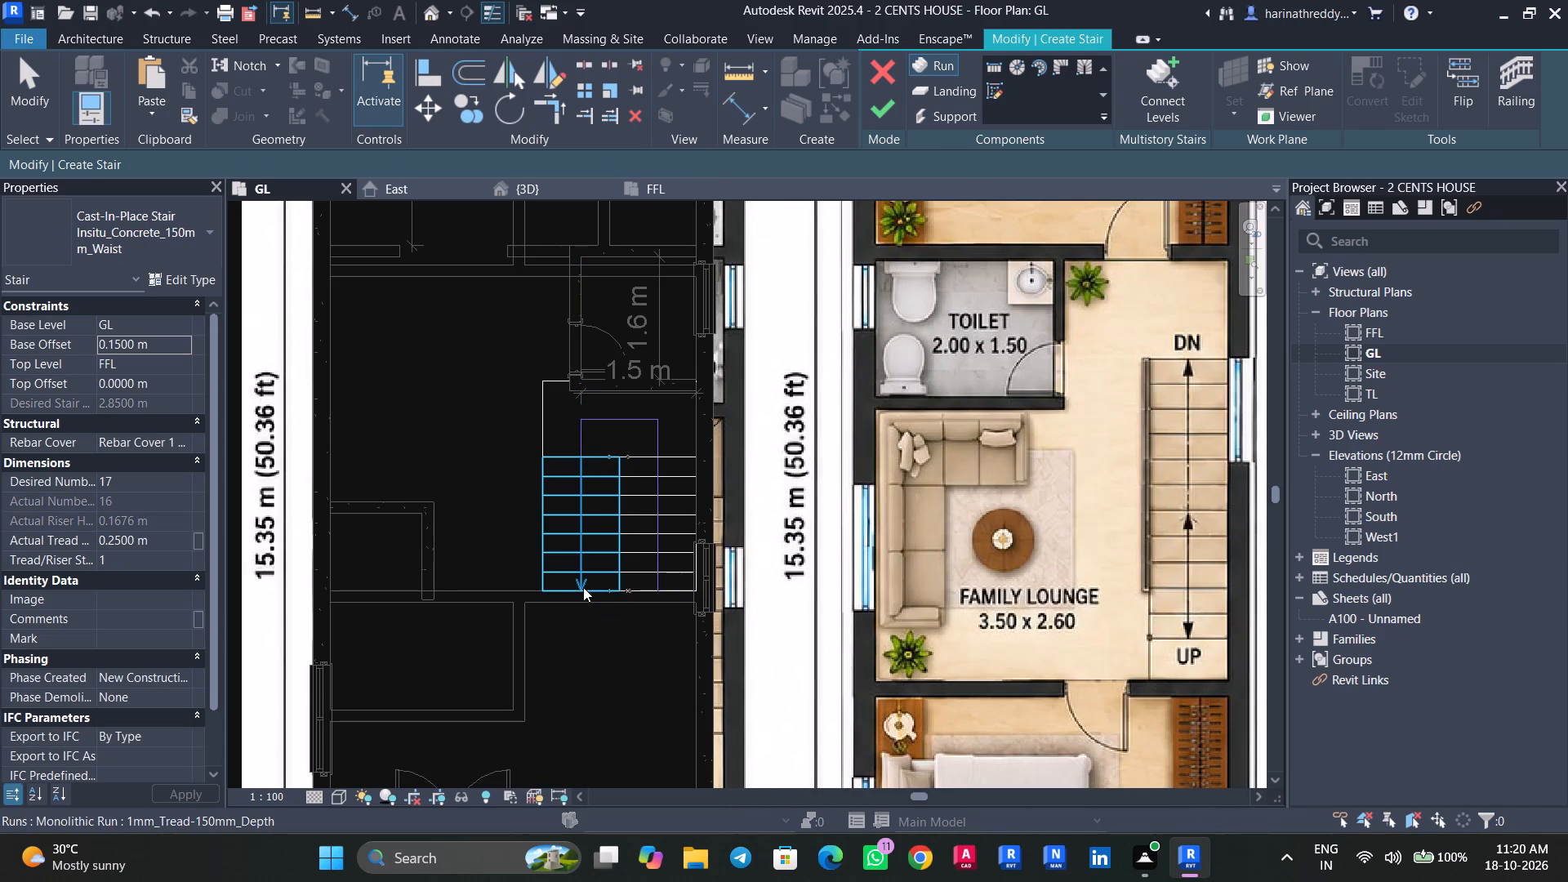
key(Escape)
key(Escape)
key(Escape)
Pull the stair landing's far edge back to the toilet wall and adjust its side edge to the outer wall.
click(547, 416)
scroll(547, 416, up, 3)
drag(657, 355, 669, 376)
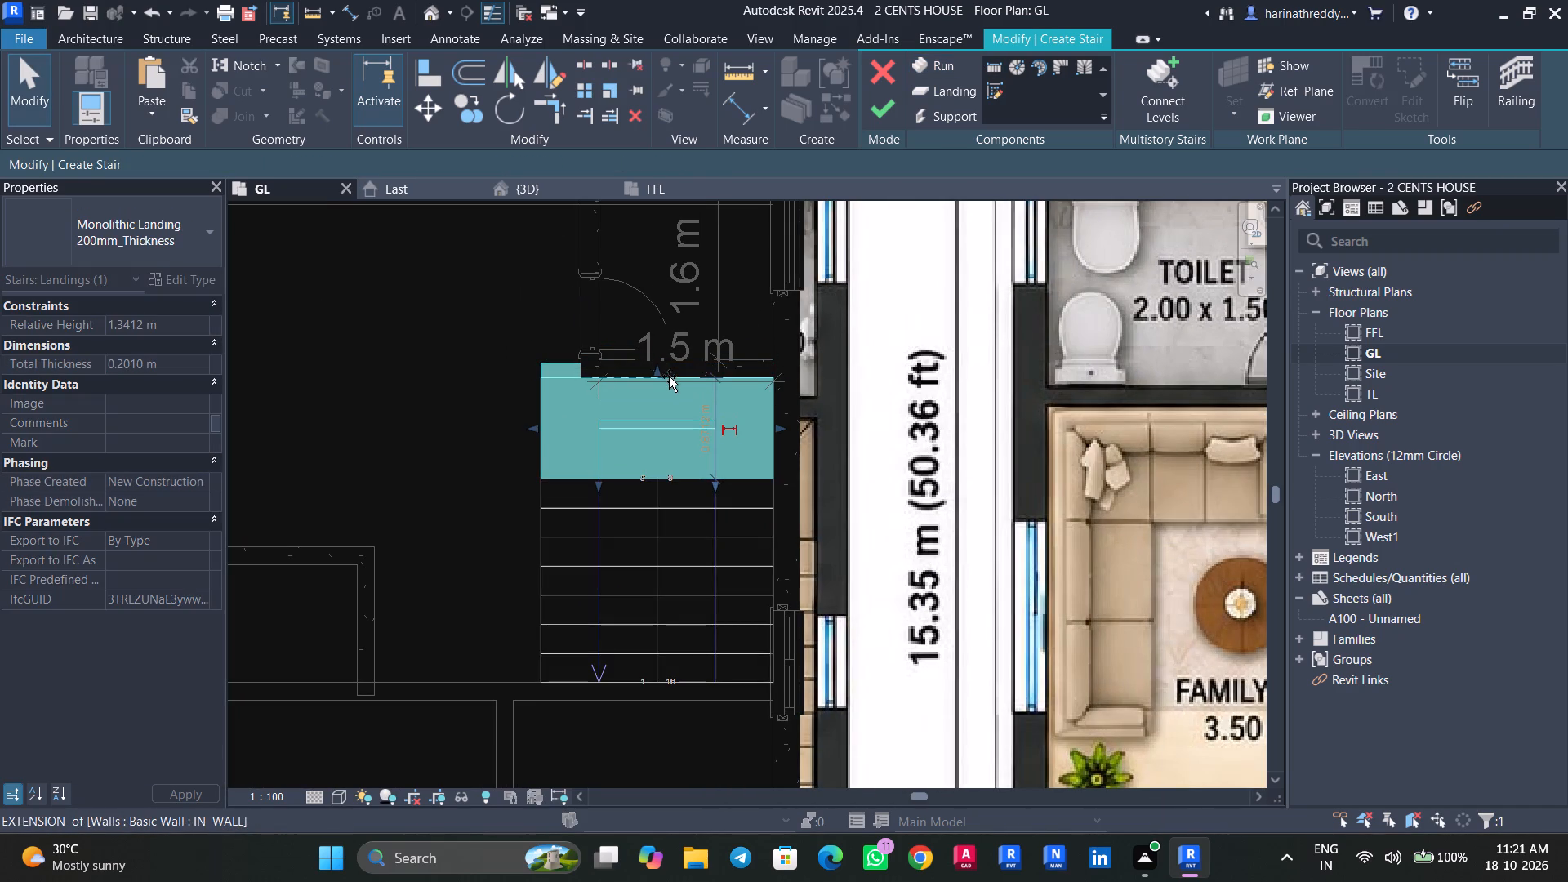
click(1552, 721)
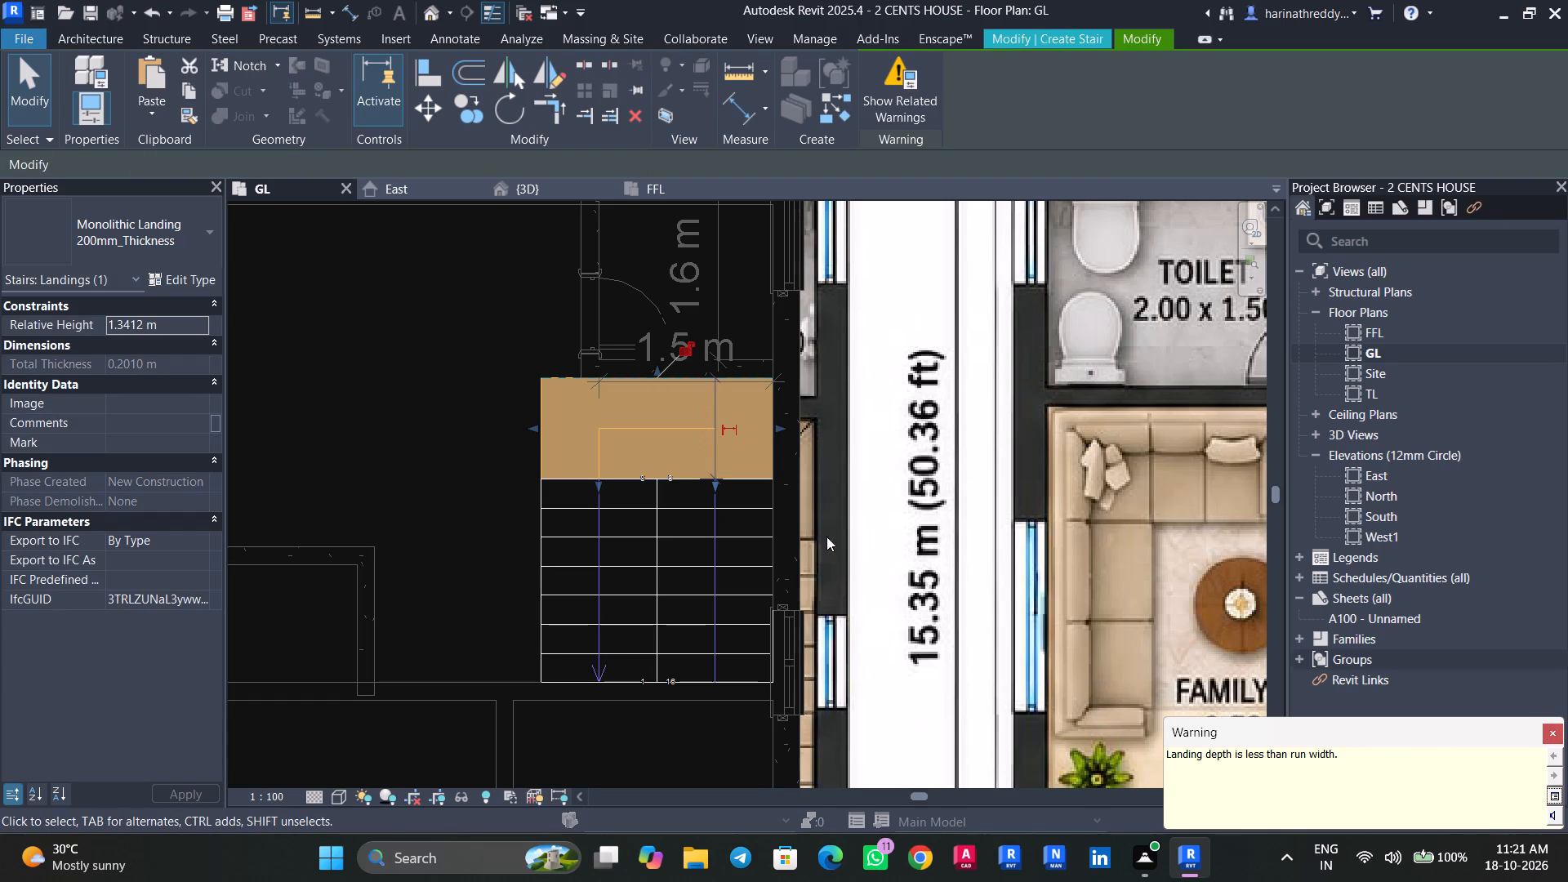
click(1549, 738)
scroll(705, 388, up, 4)
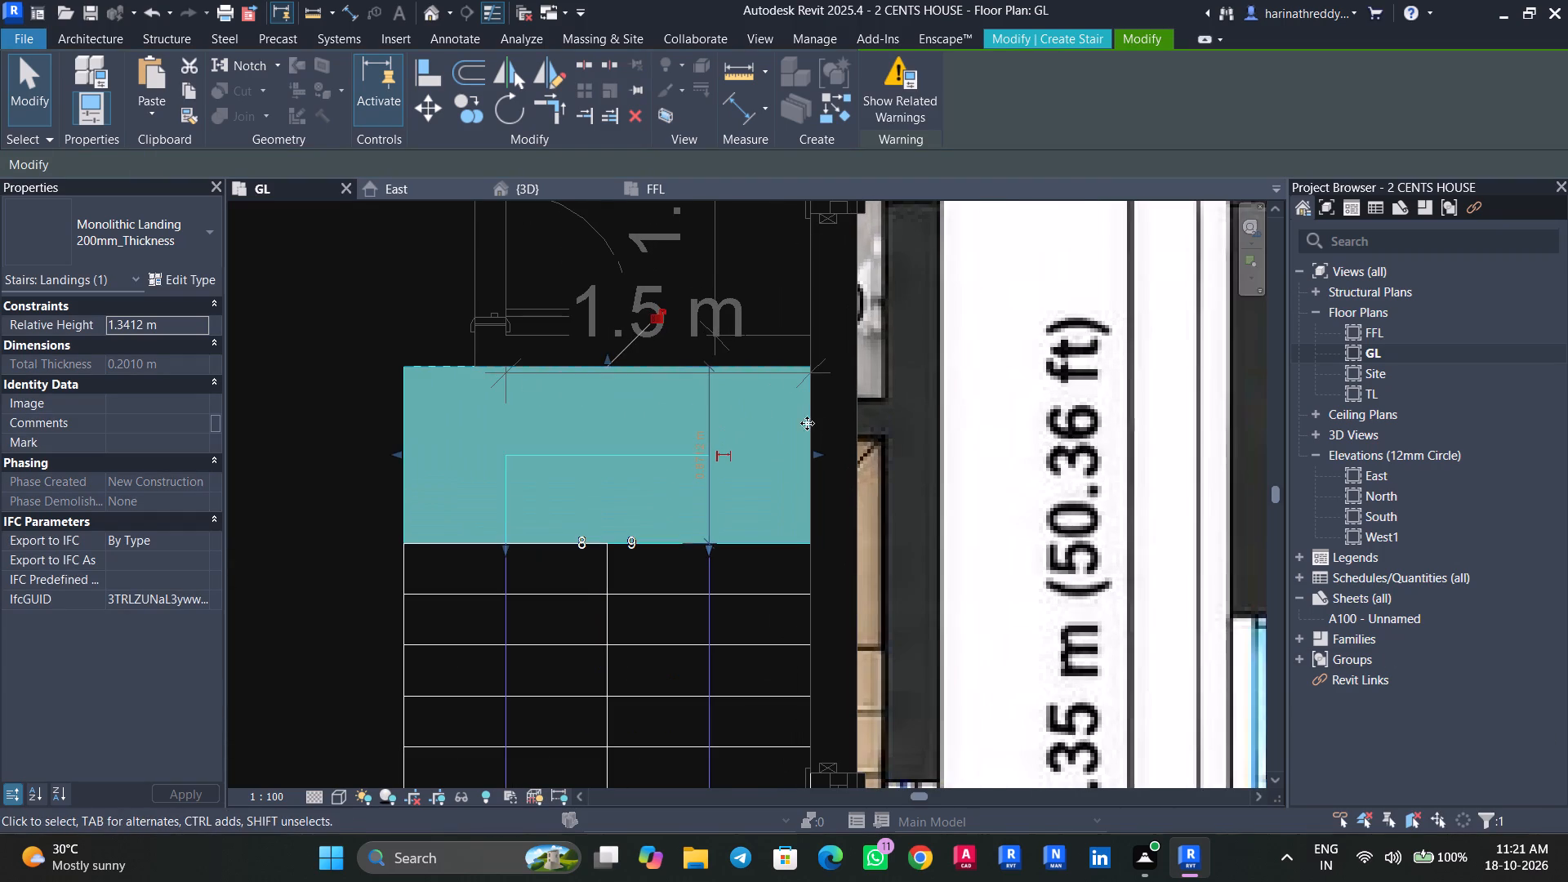
drag(822, 450, 803, 449)
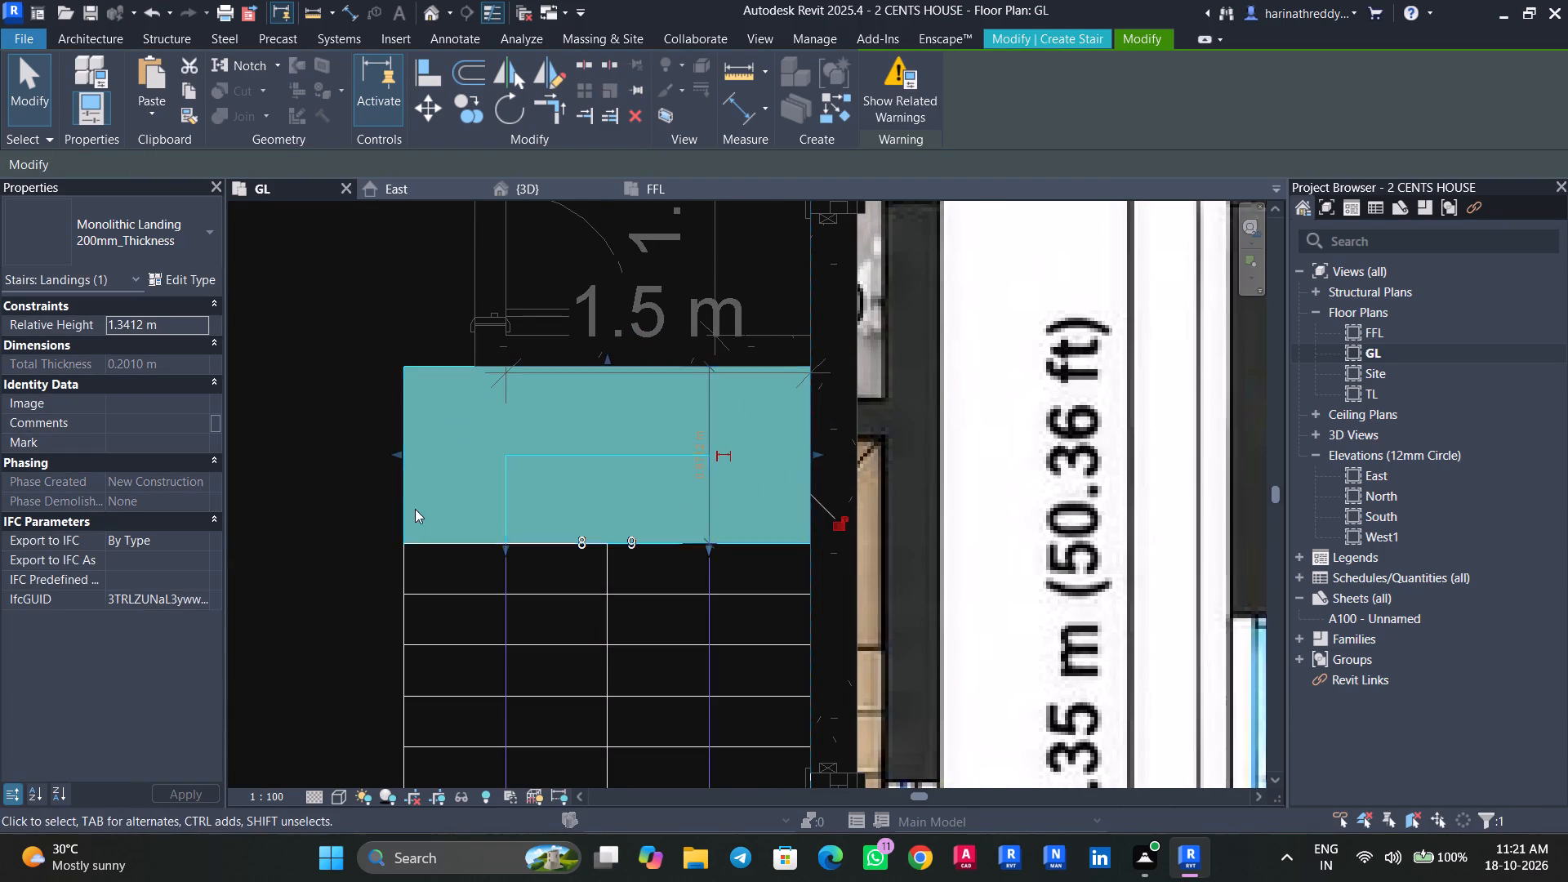
key(Escape)
Pull the upper run's inner edge away from the lower run and extend its opposite edge outward, making it about 1.06 m wide.
middle_drag(358, 519, 339, 447)
click(713, 524)
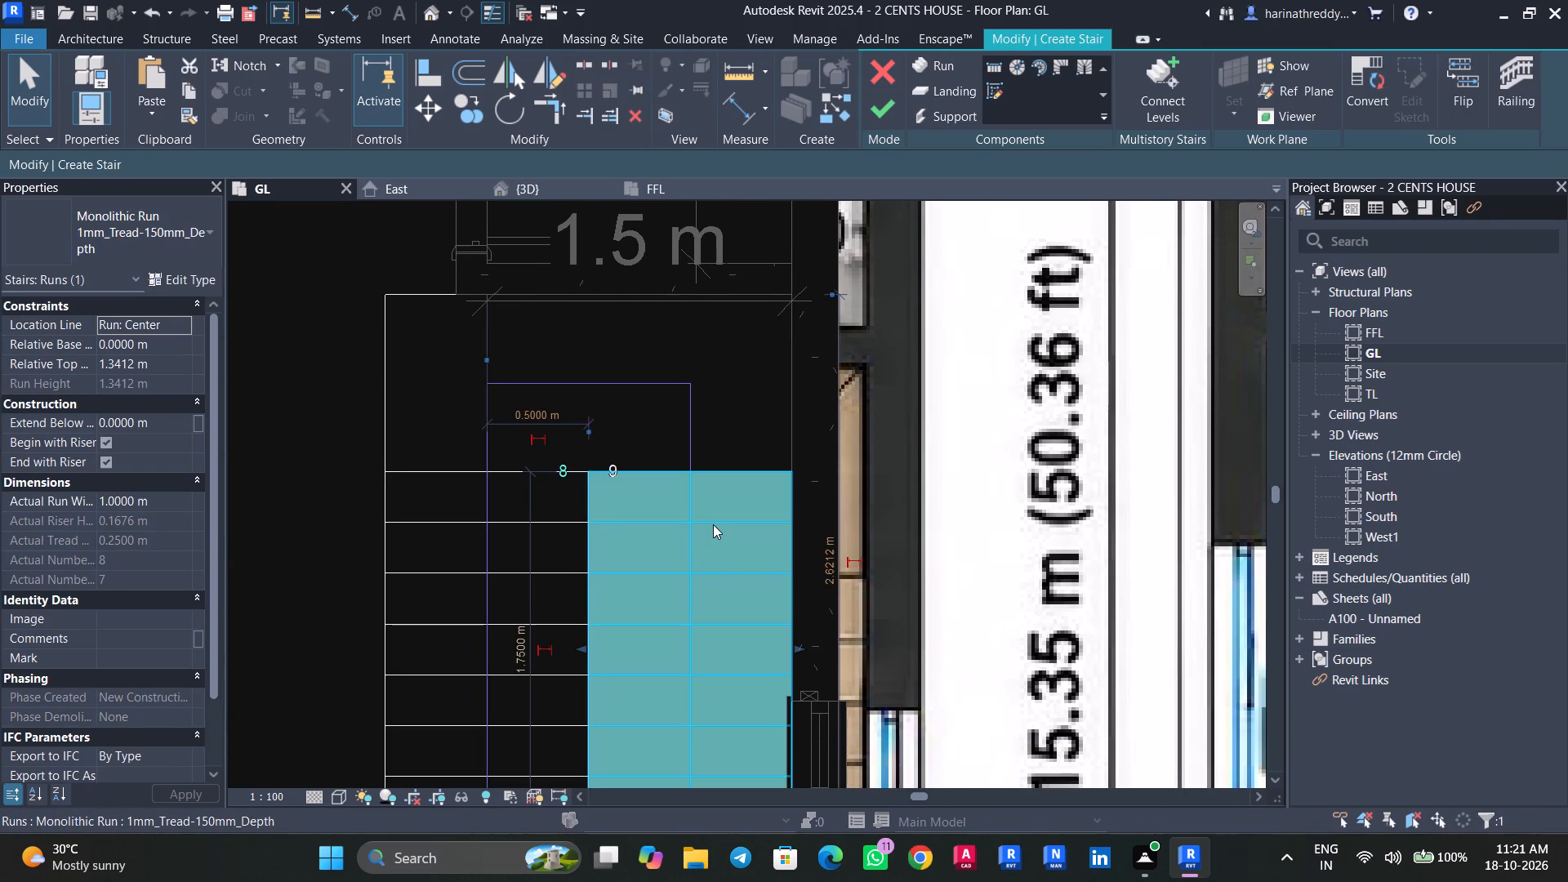
scroll(713, 524, down, 1)
key(Escape)
click(563, 561)
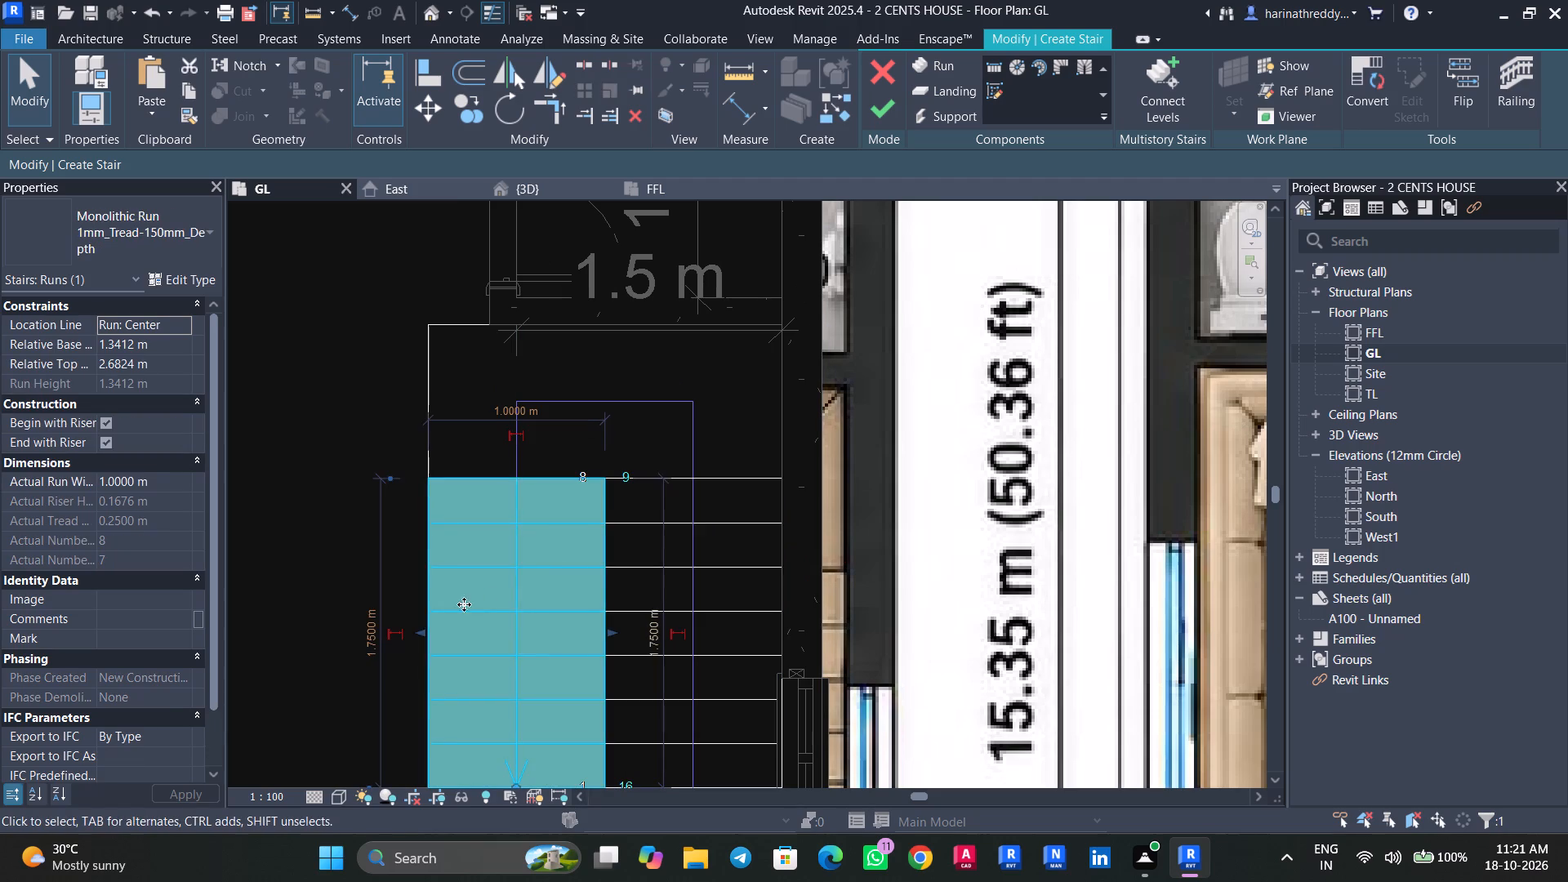
drag(607, 630, 586, 630)
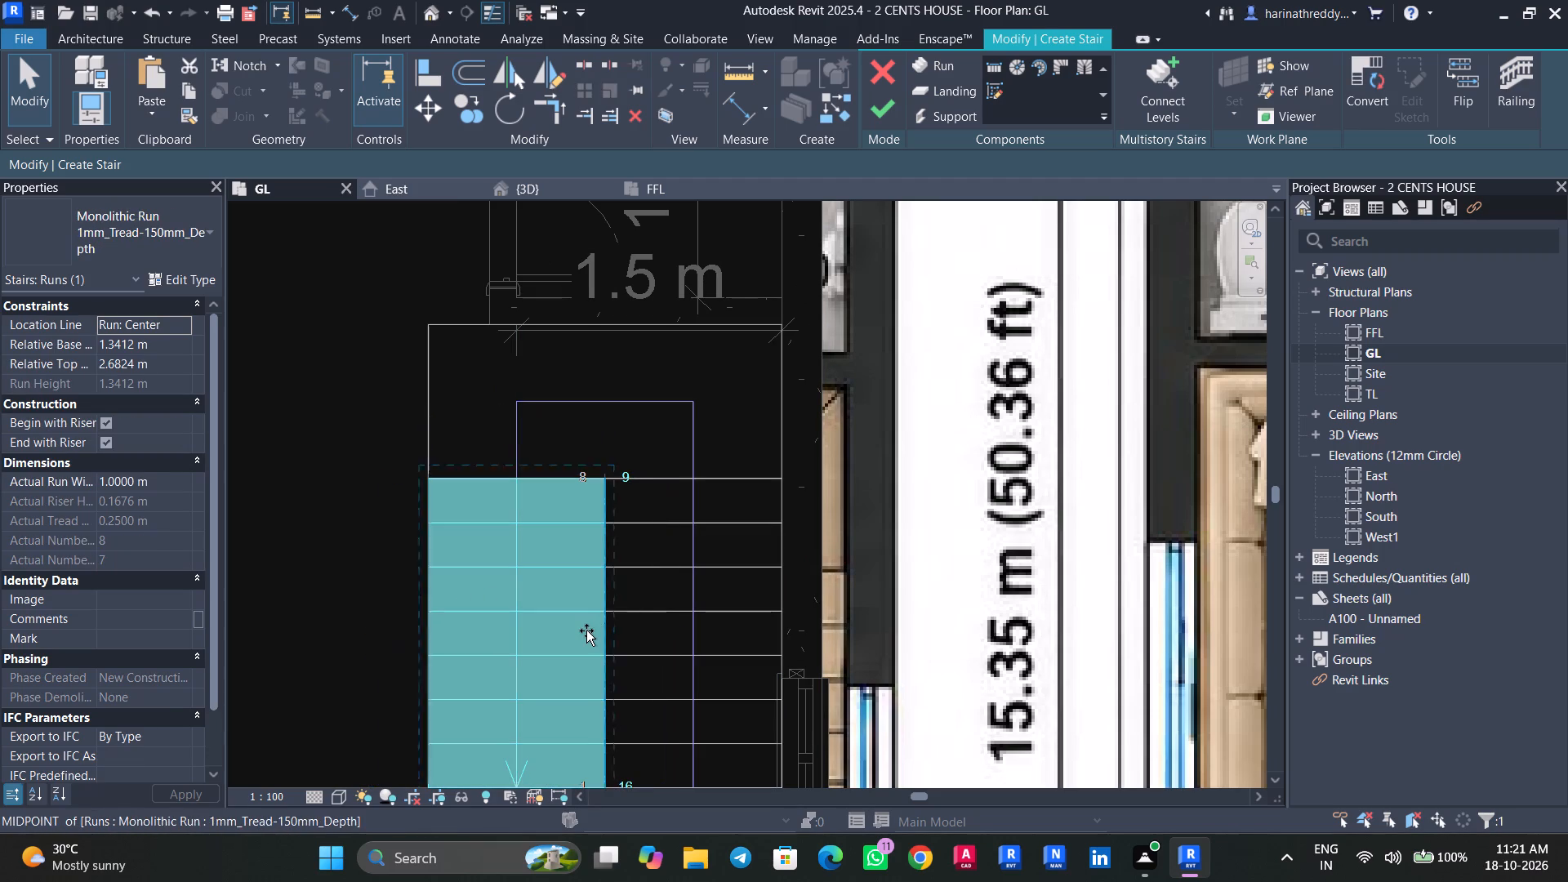
drag(586, 630, 590, 632)
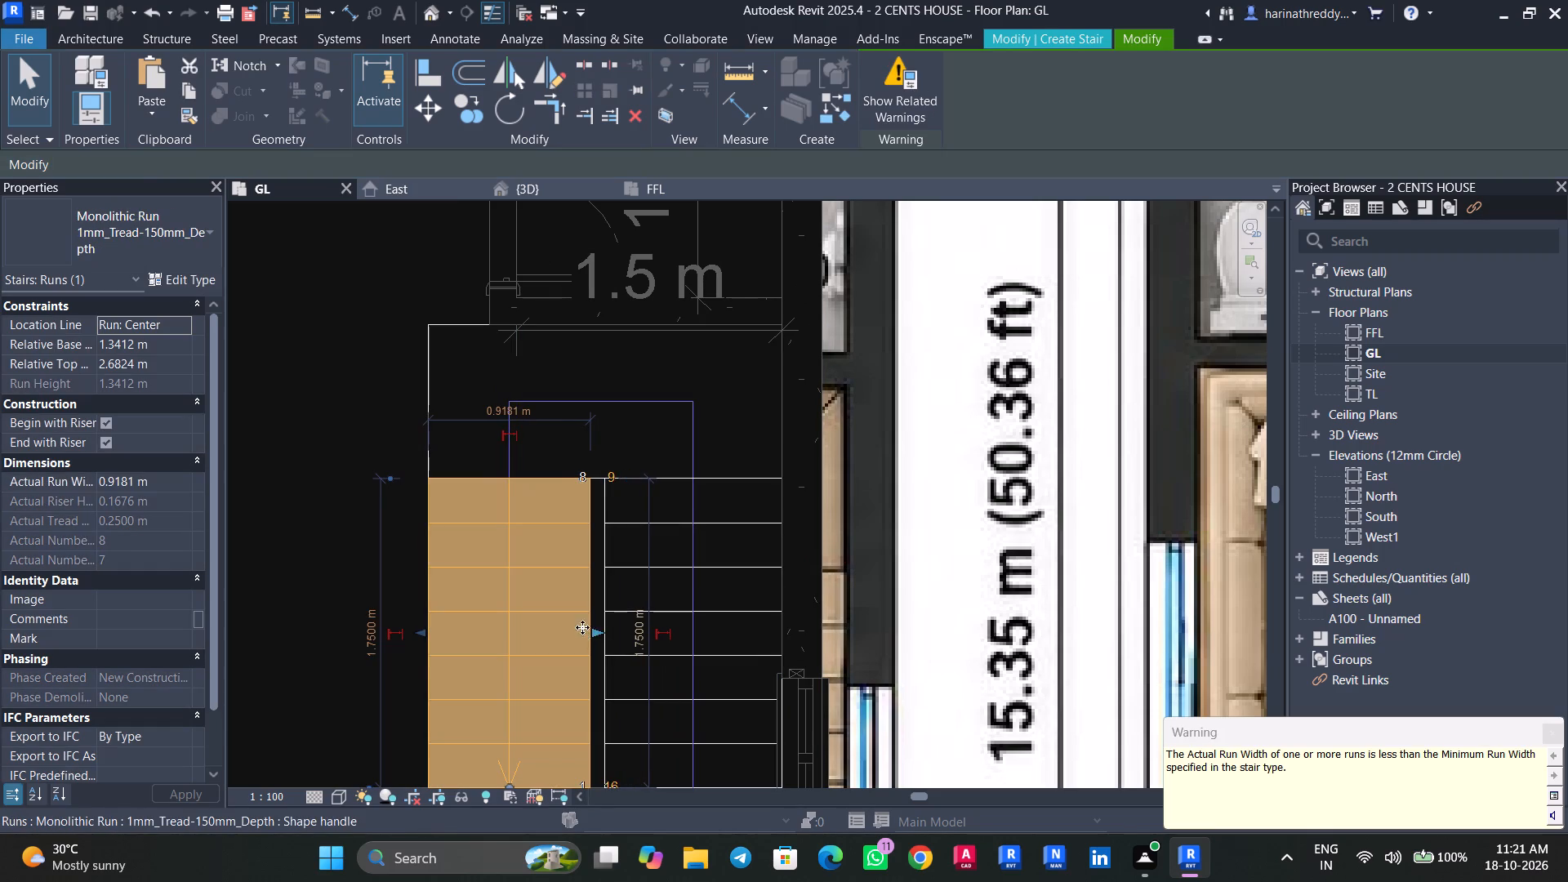
click(1558, 733)
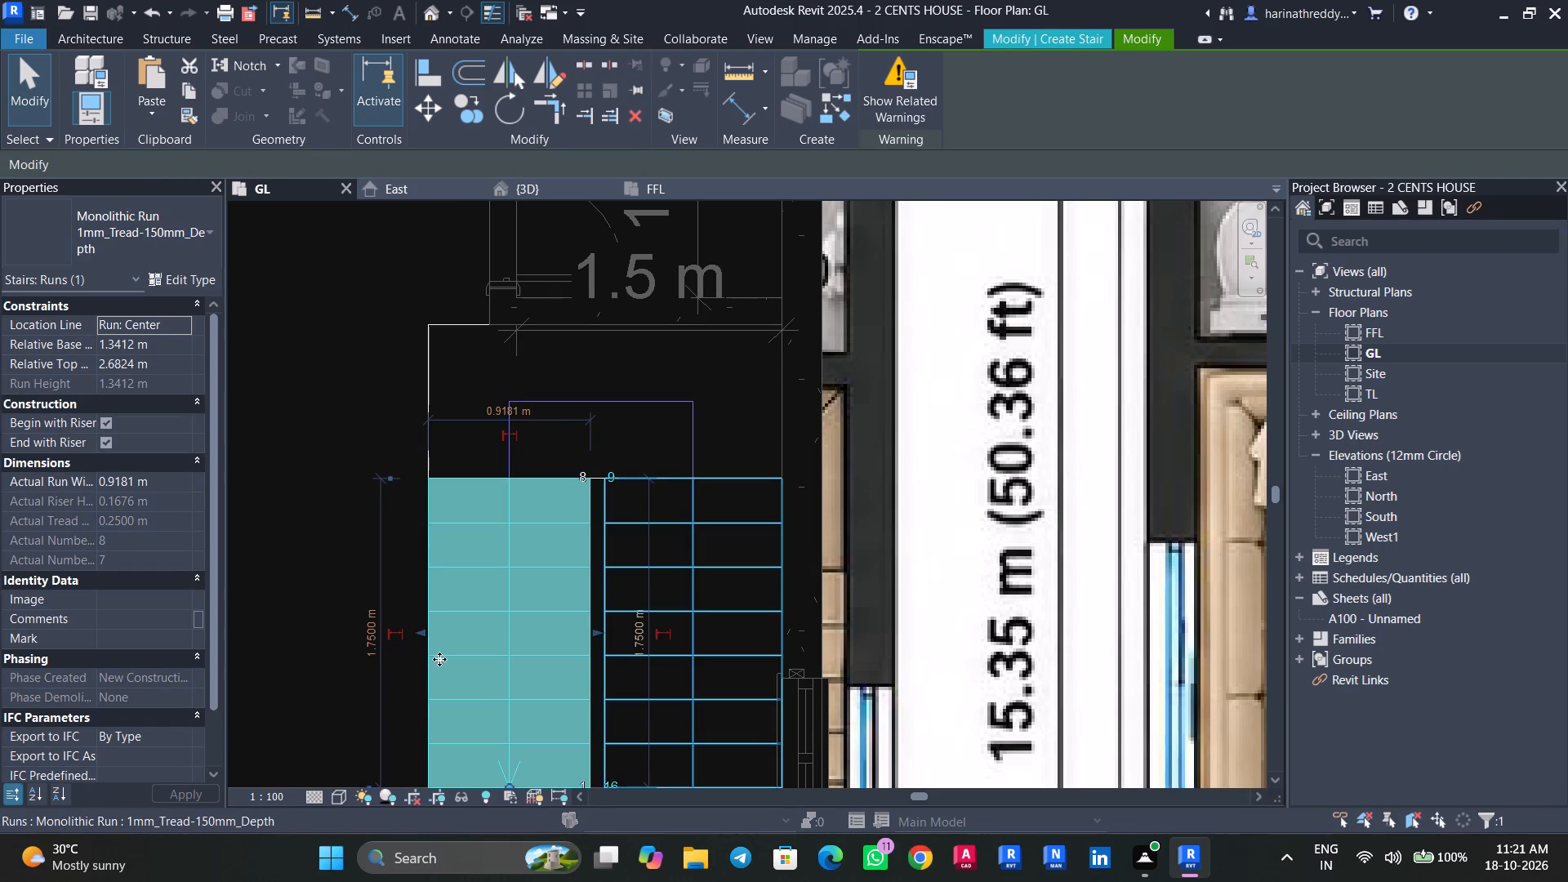
drag(419, 636, 403, 636)
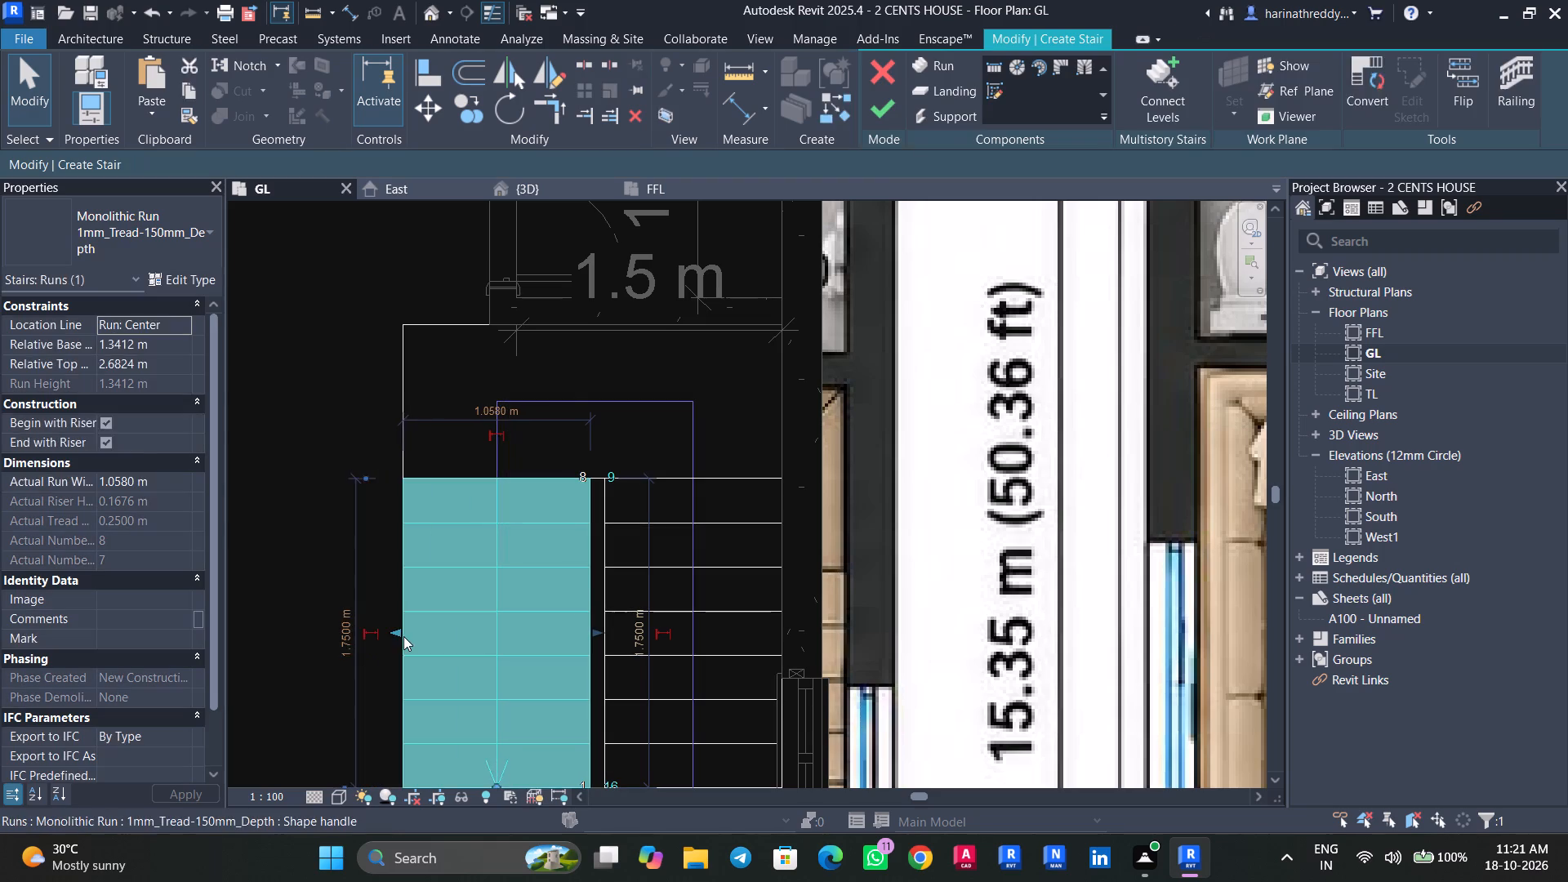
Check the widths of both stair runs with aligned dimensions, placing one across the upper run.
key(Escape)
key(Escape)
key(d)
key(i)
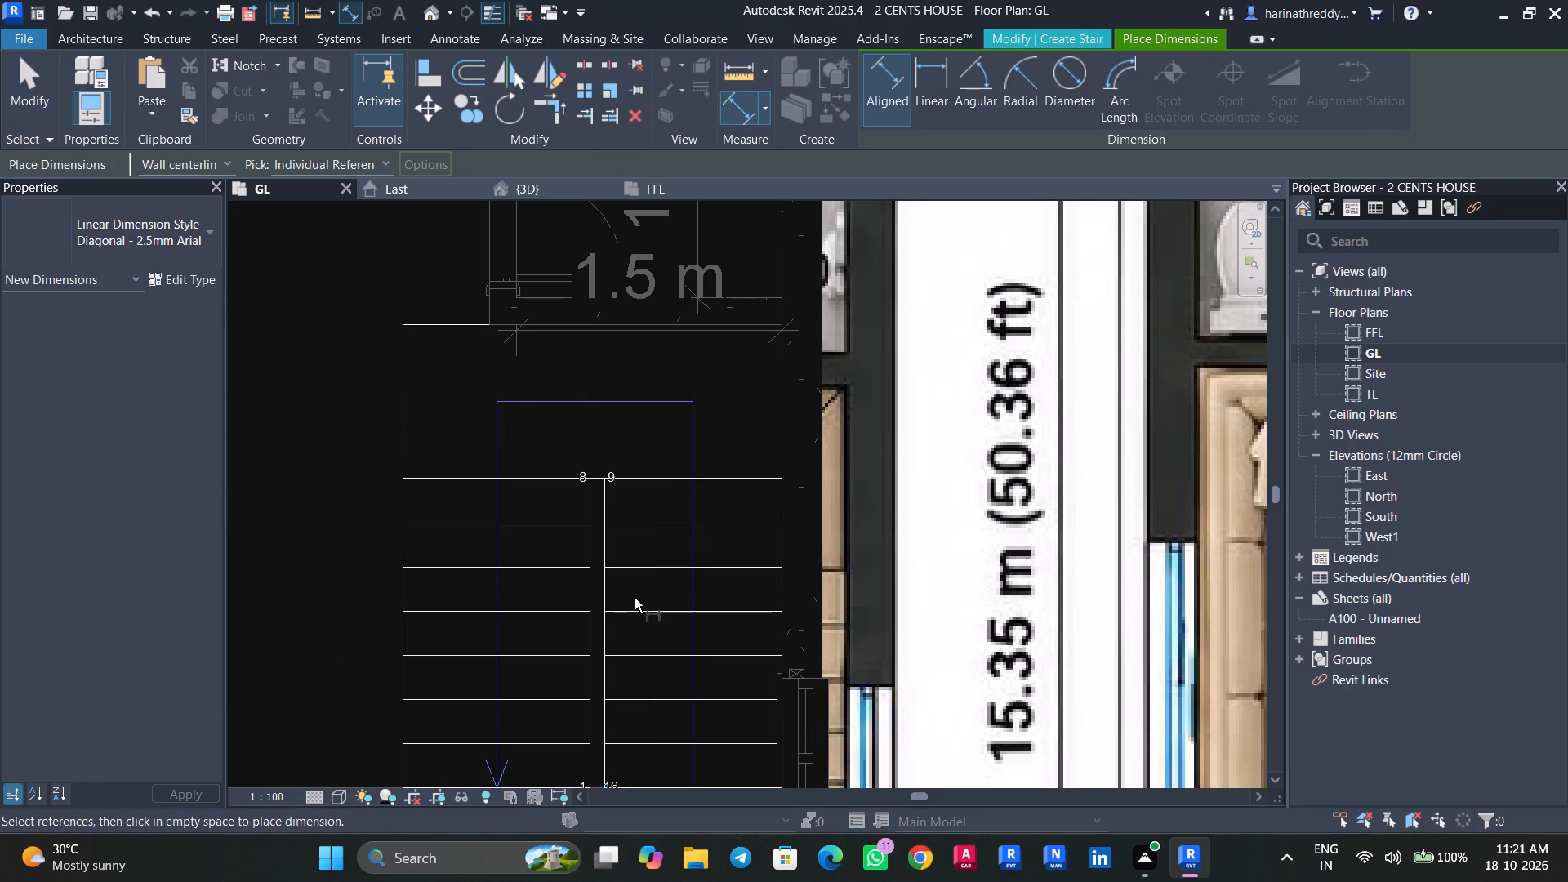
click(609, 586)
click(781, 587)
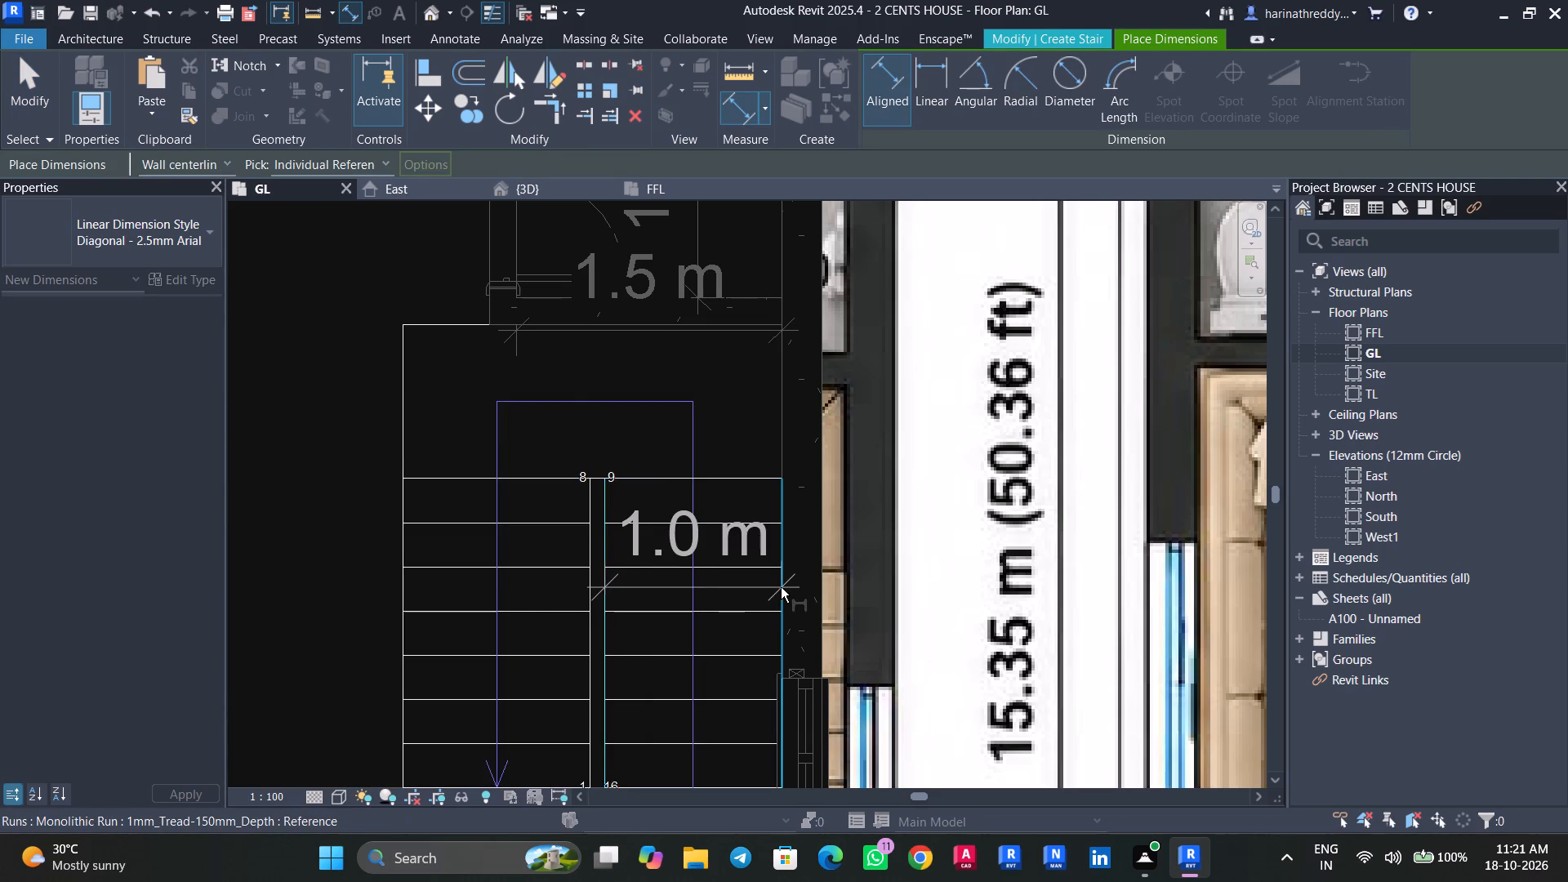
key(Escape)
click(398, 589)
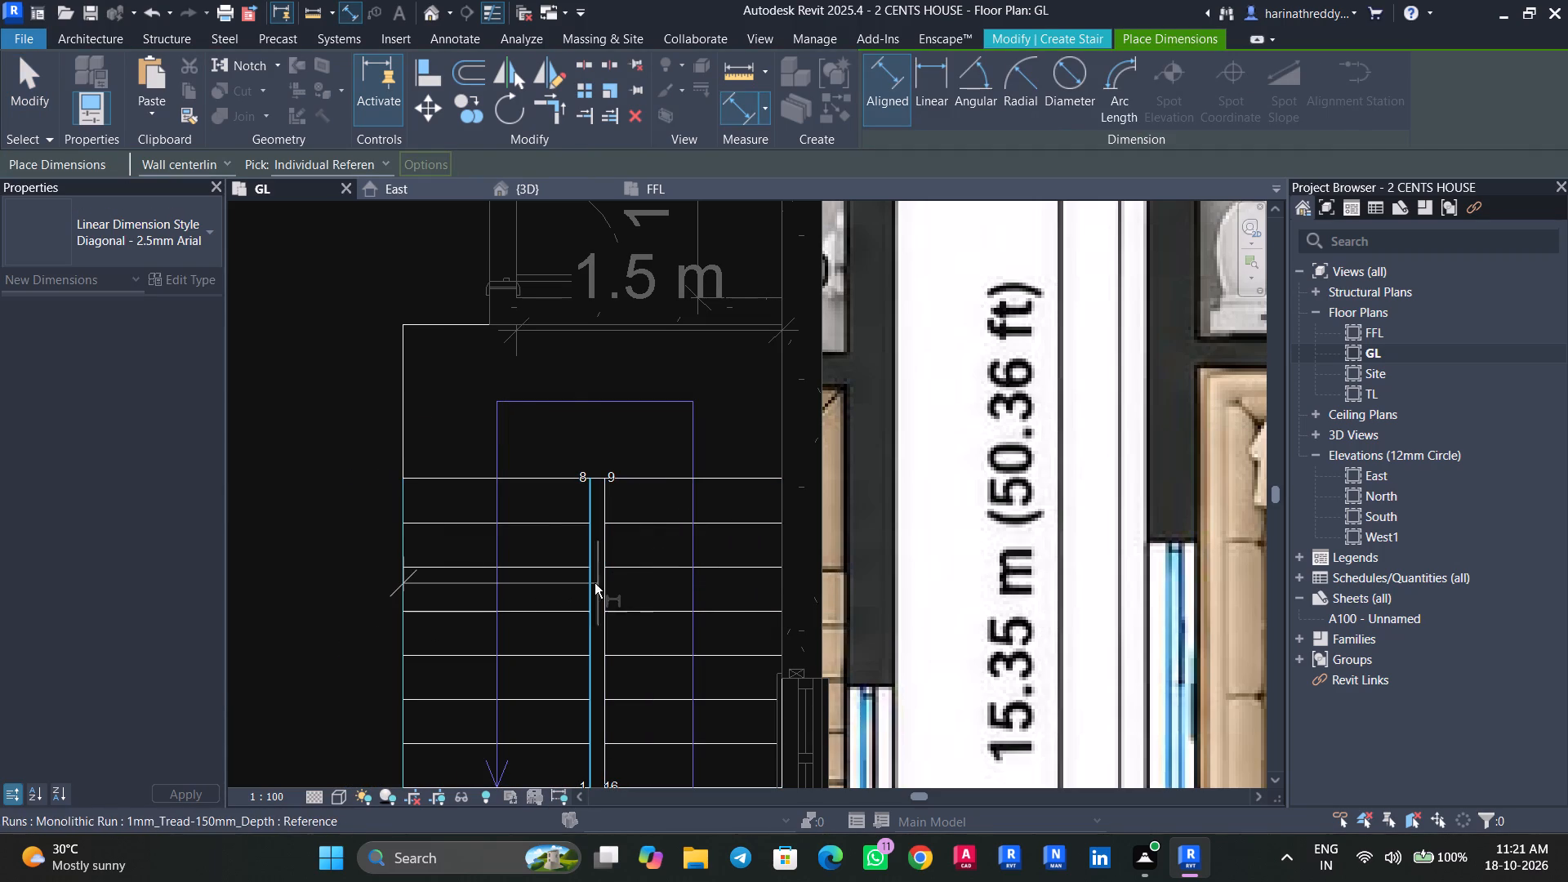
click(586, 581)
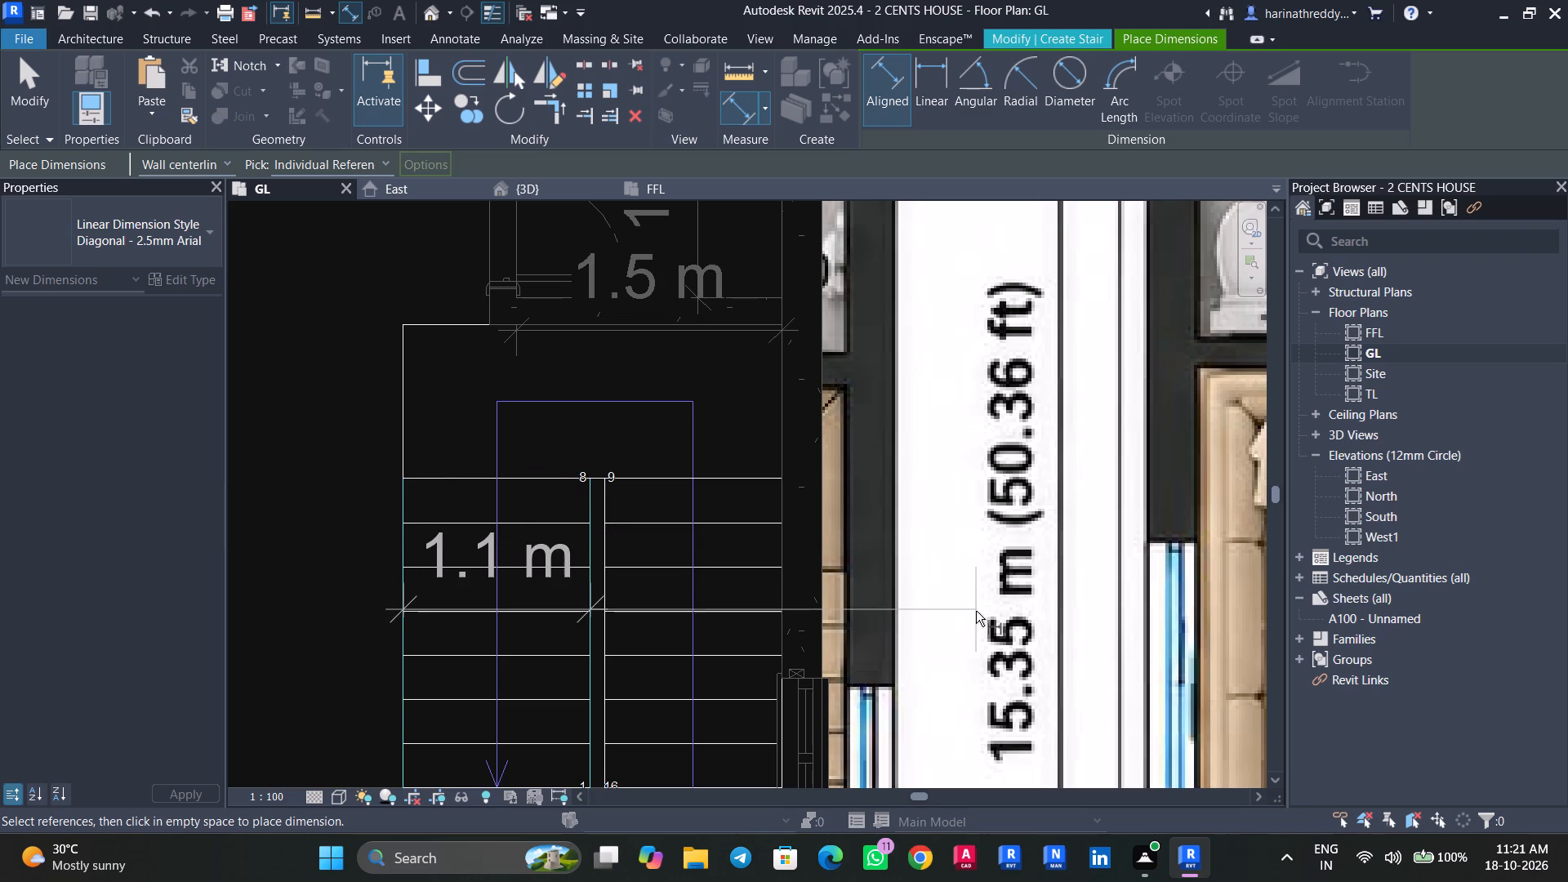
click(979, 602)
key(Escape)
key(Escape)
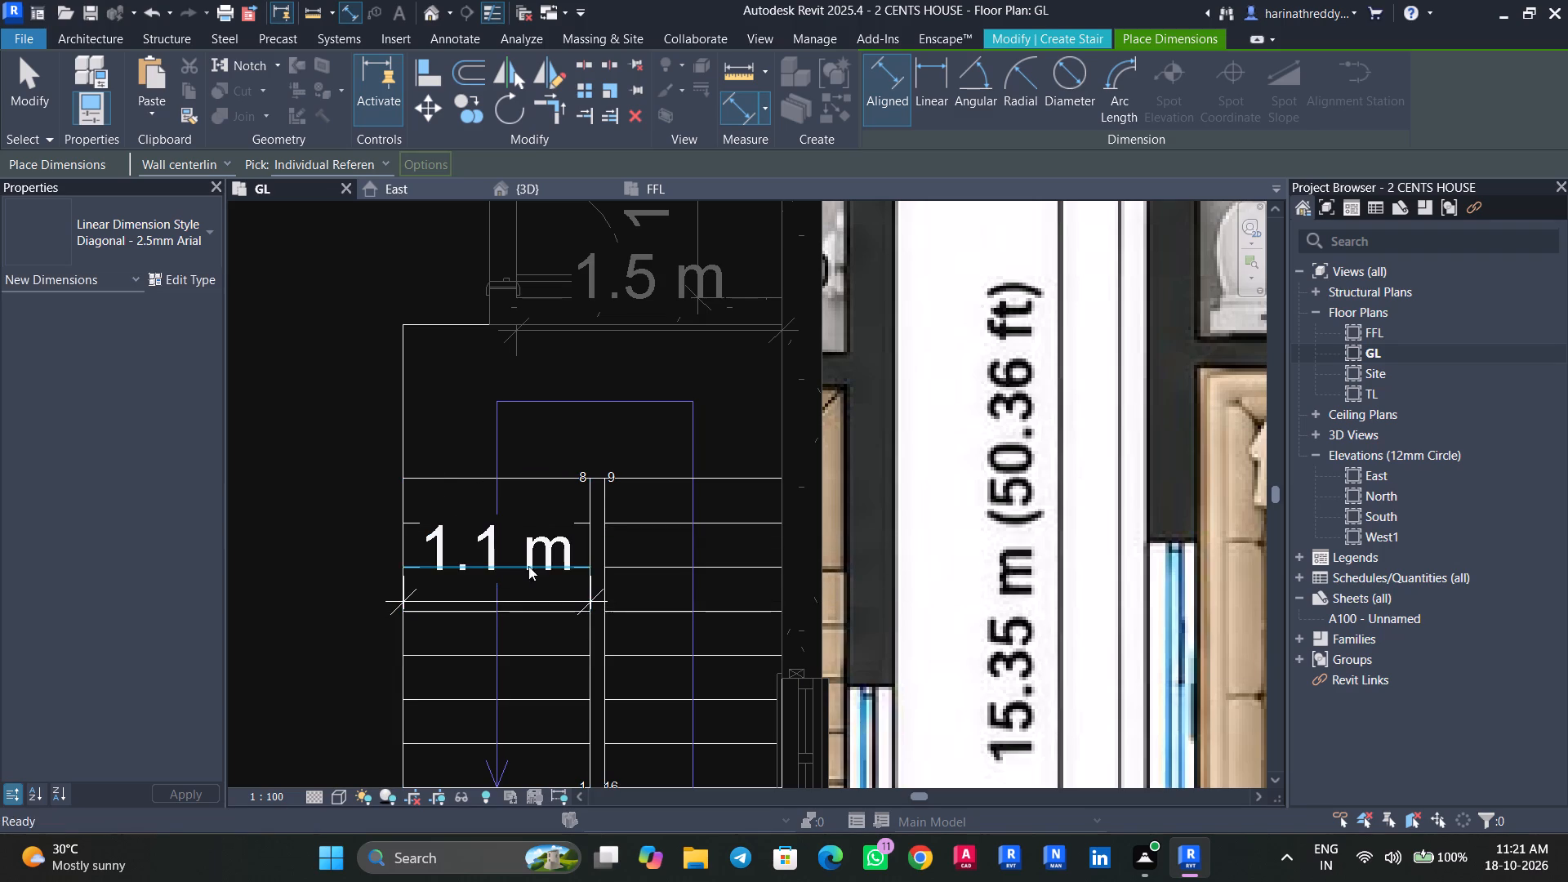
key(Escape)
Set the upper run's width to 1 m.
click(399, 640)
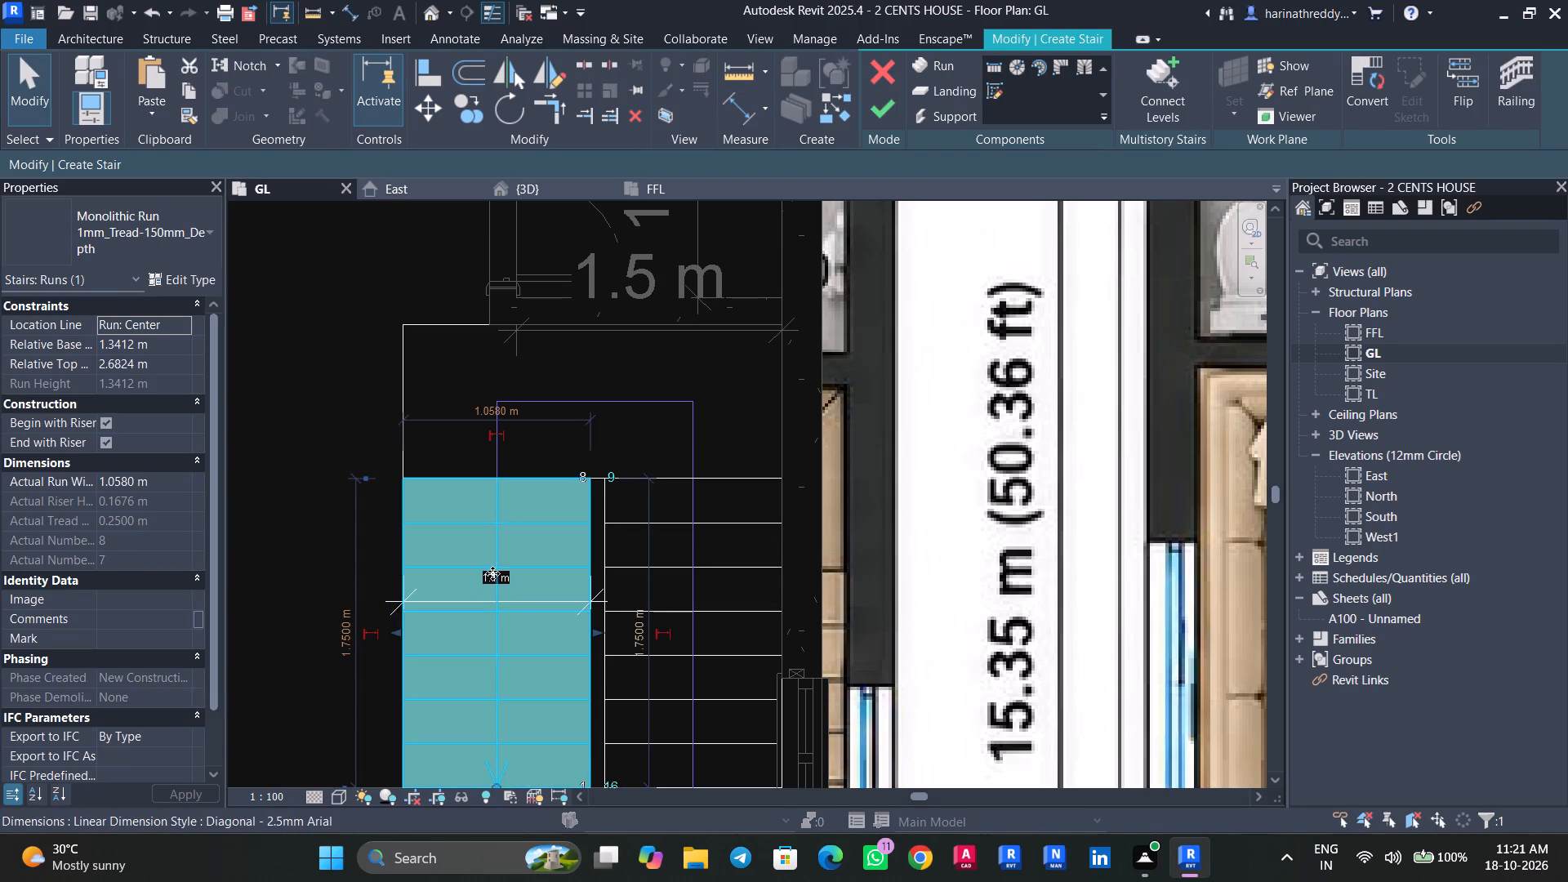
key(Escape)
key(Escape)
click(404, 635)
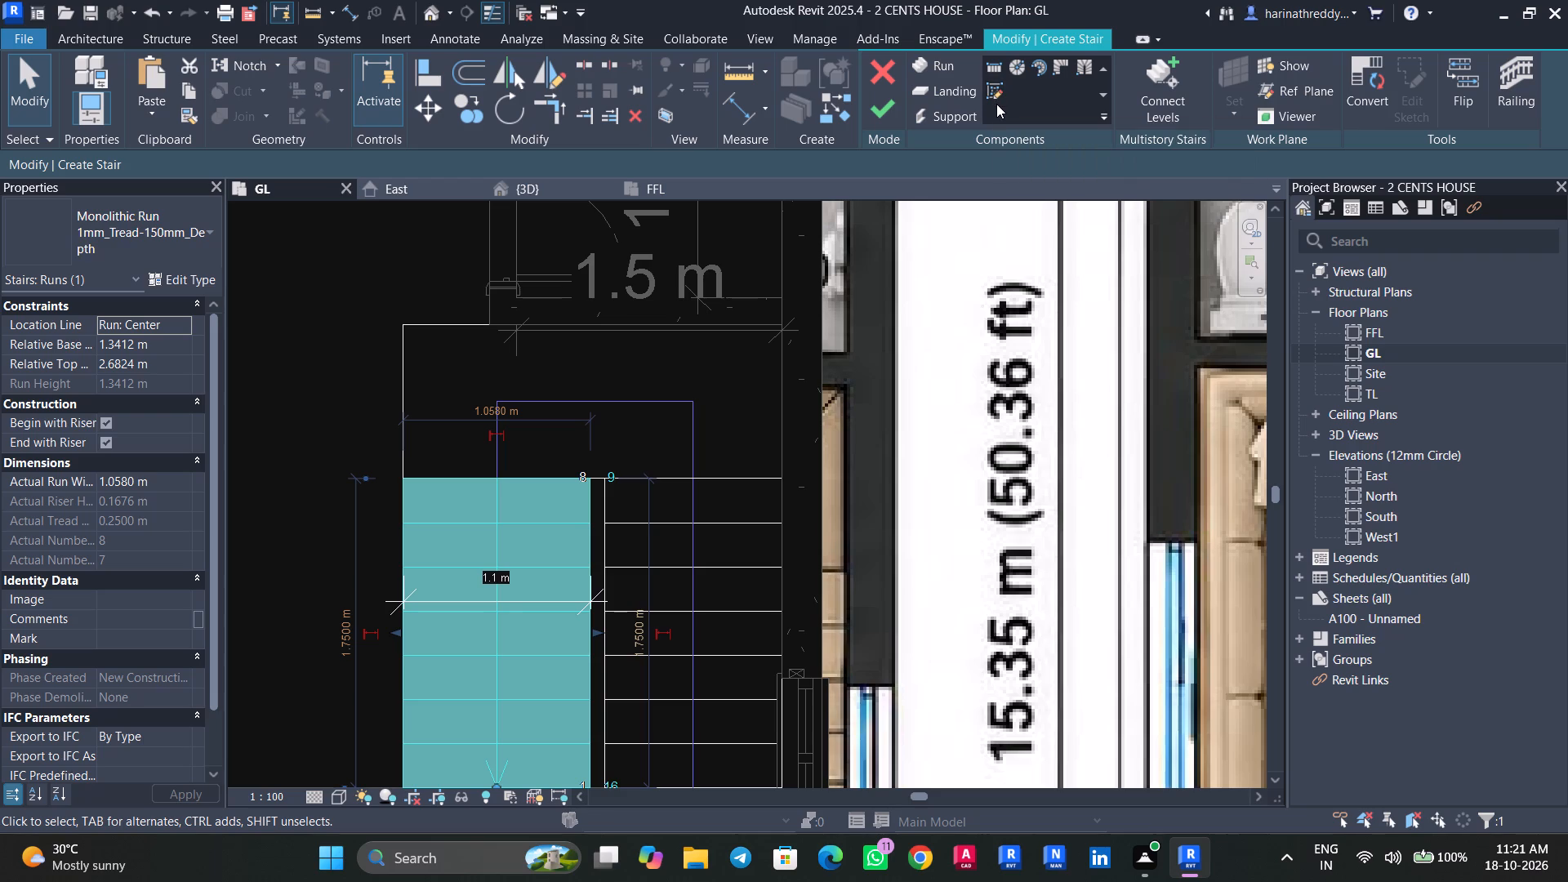
double_click(457, 566)
key(Escape)
key(Escape)
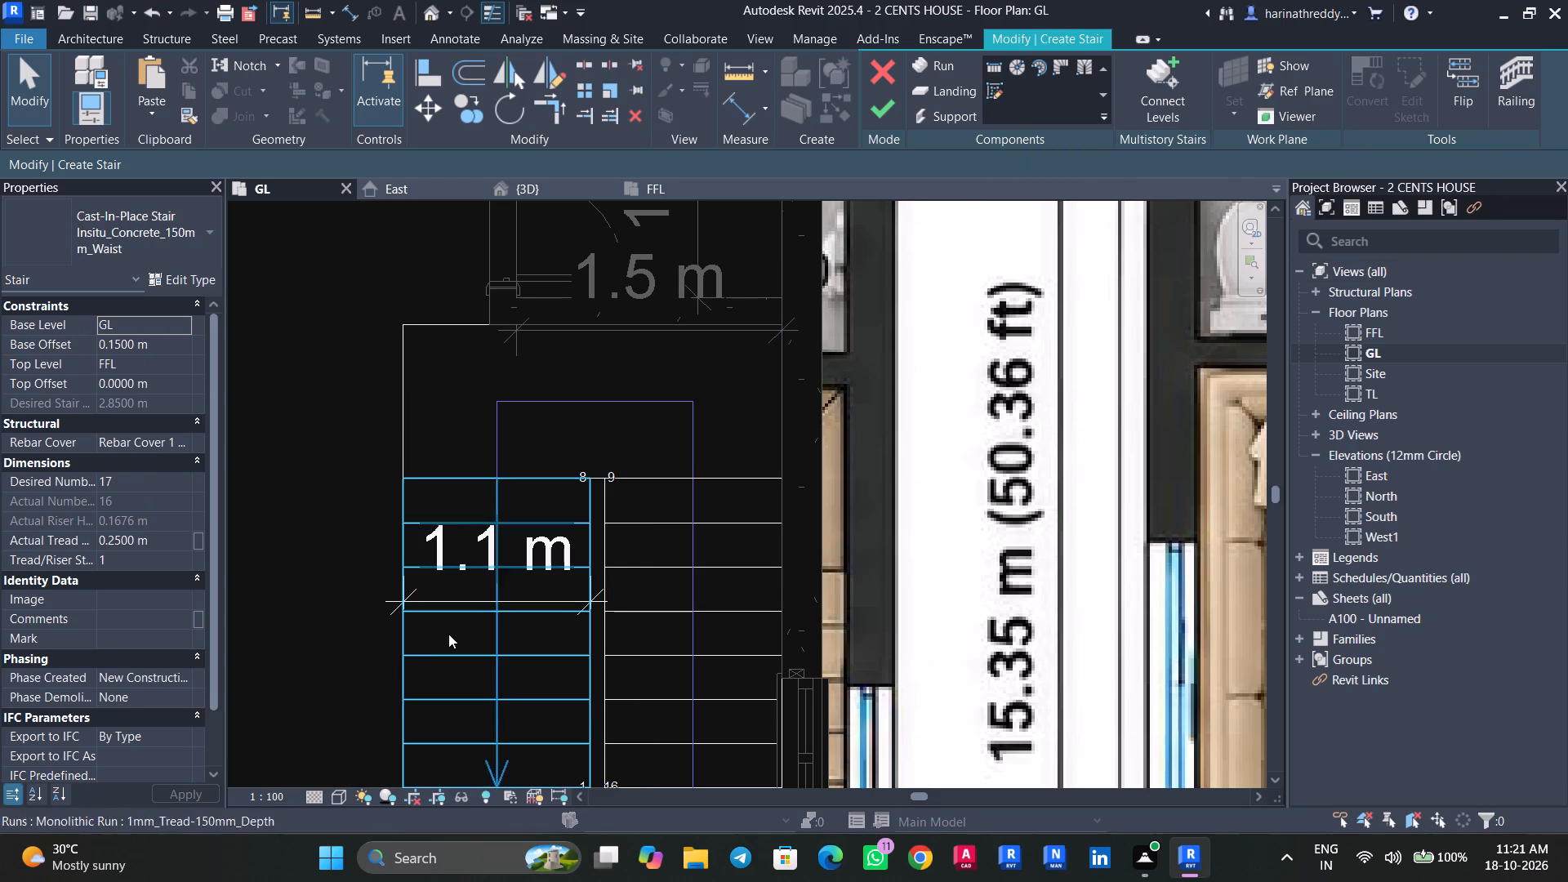
click(466, 625)
click(424, 660)
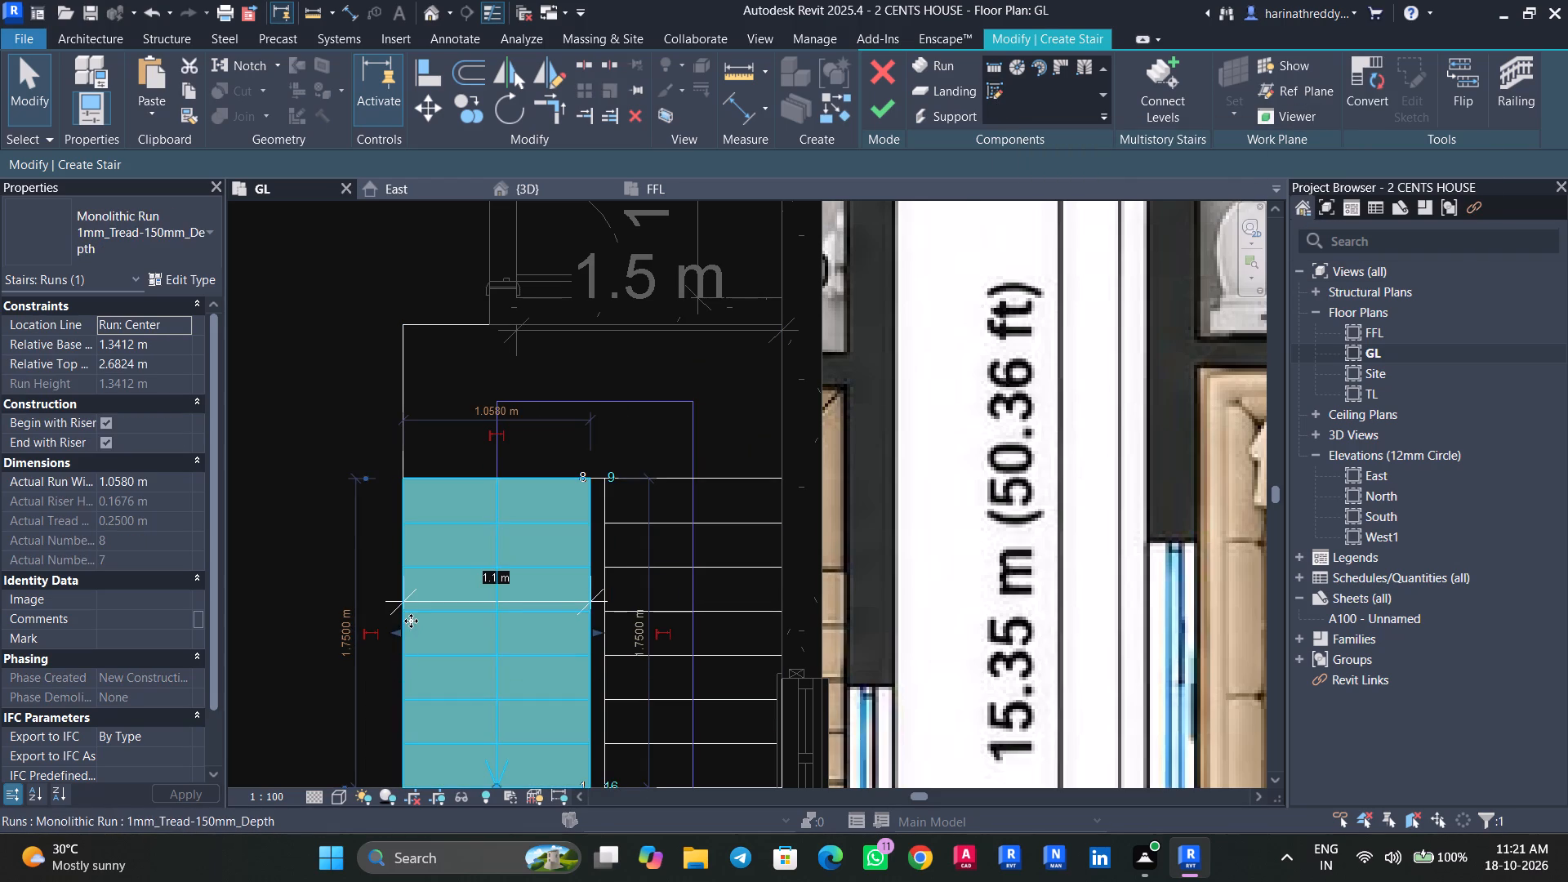
click(501, 406)
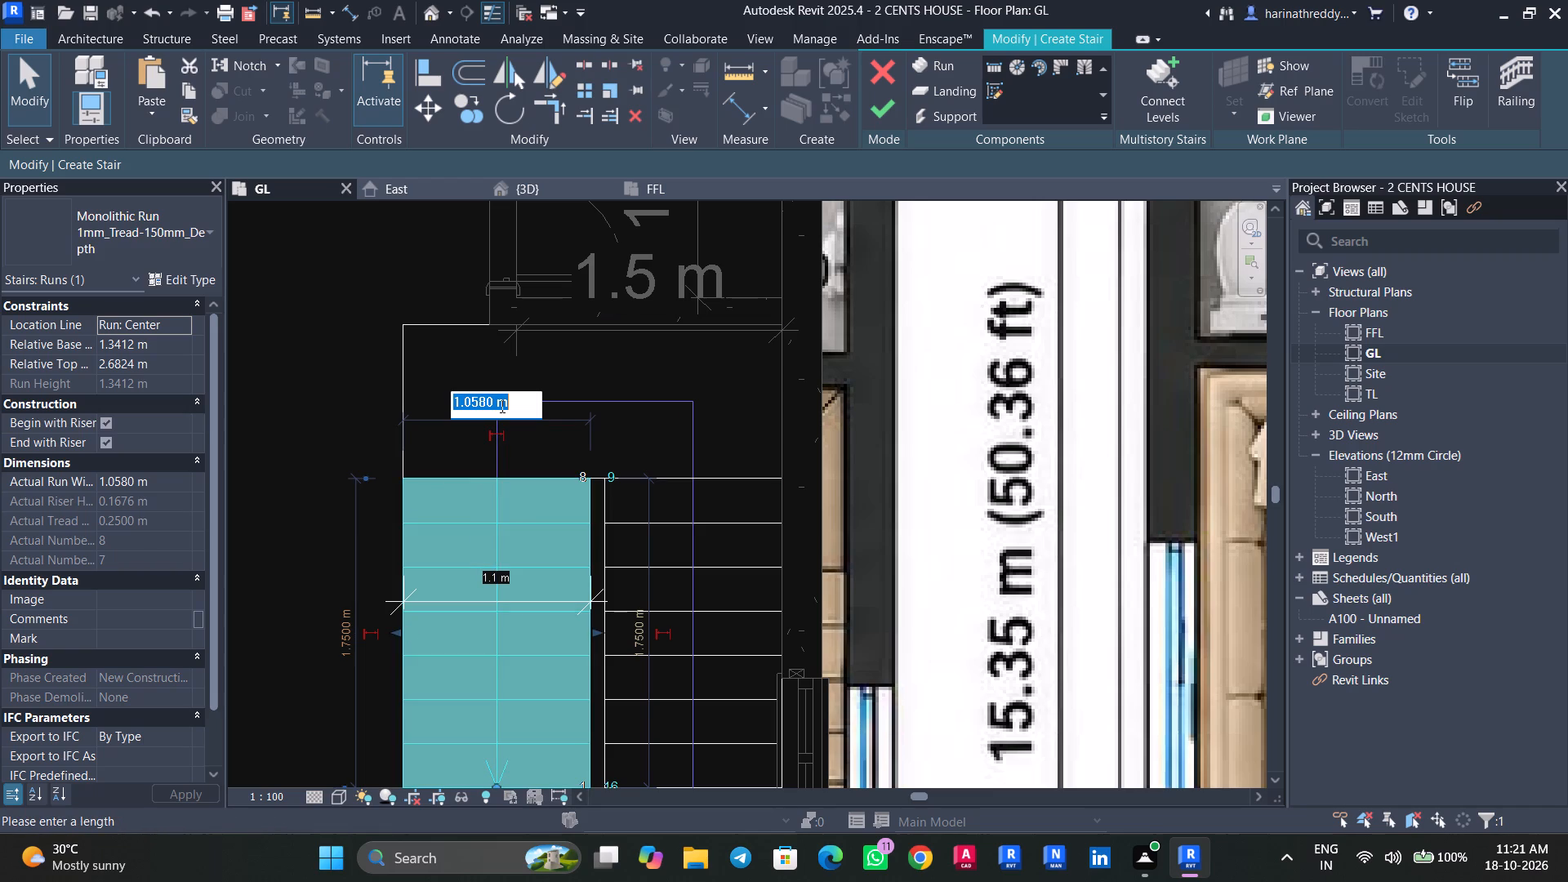
key(1)
key(Return)
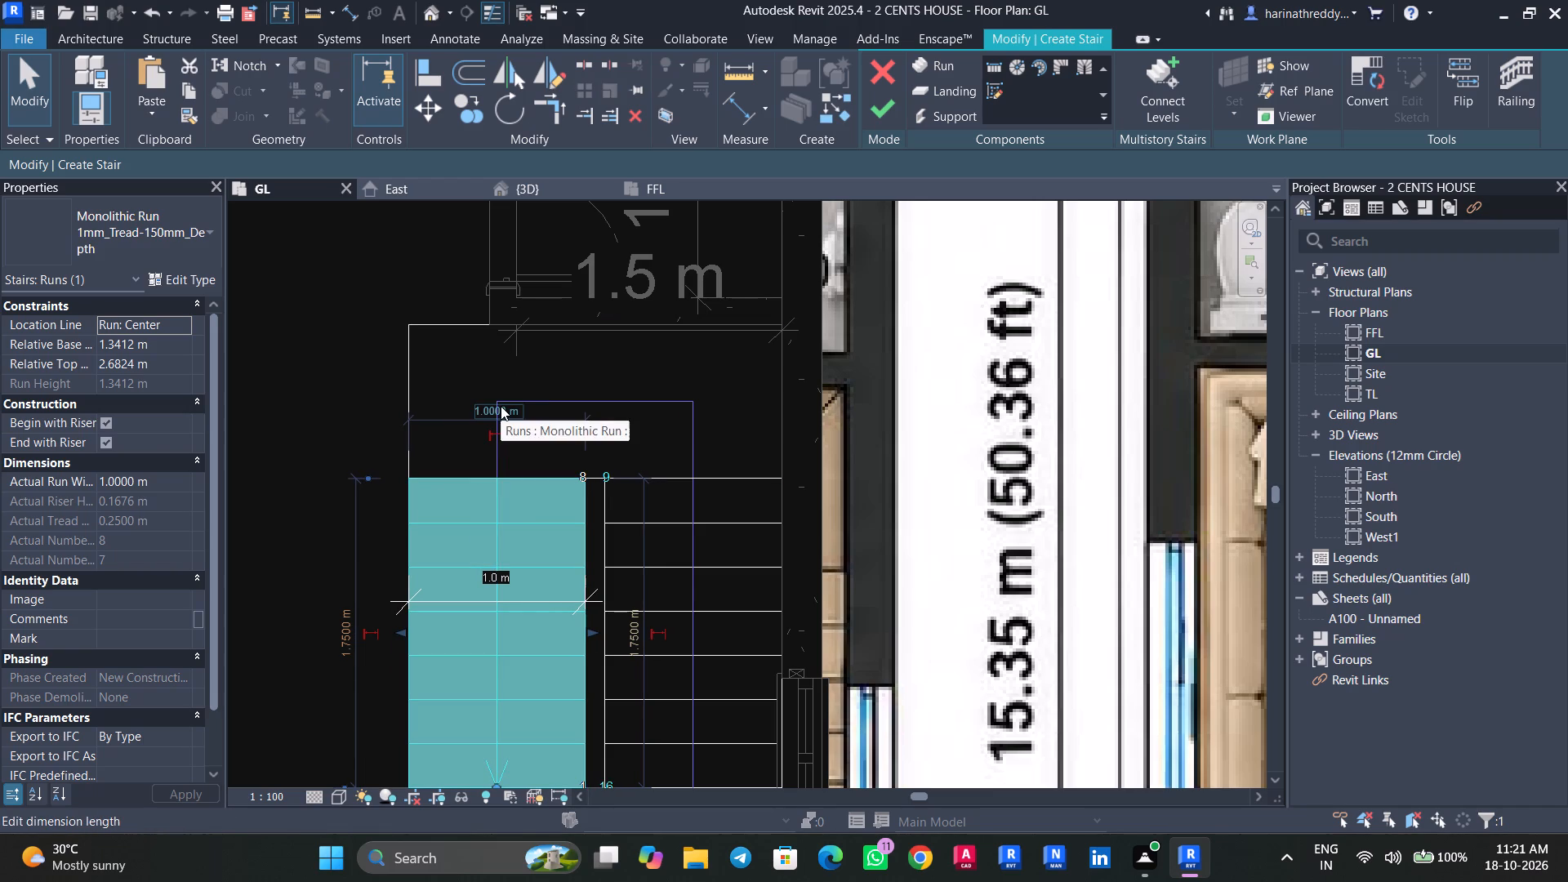
key(Escape)
key(Escape)
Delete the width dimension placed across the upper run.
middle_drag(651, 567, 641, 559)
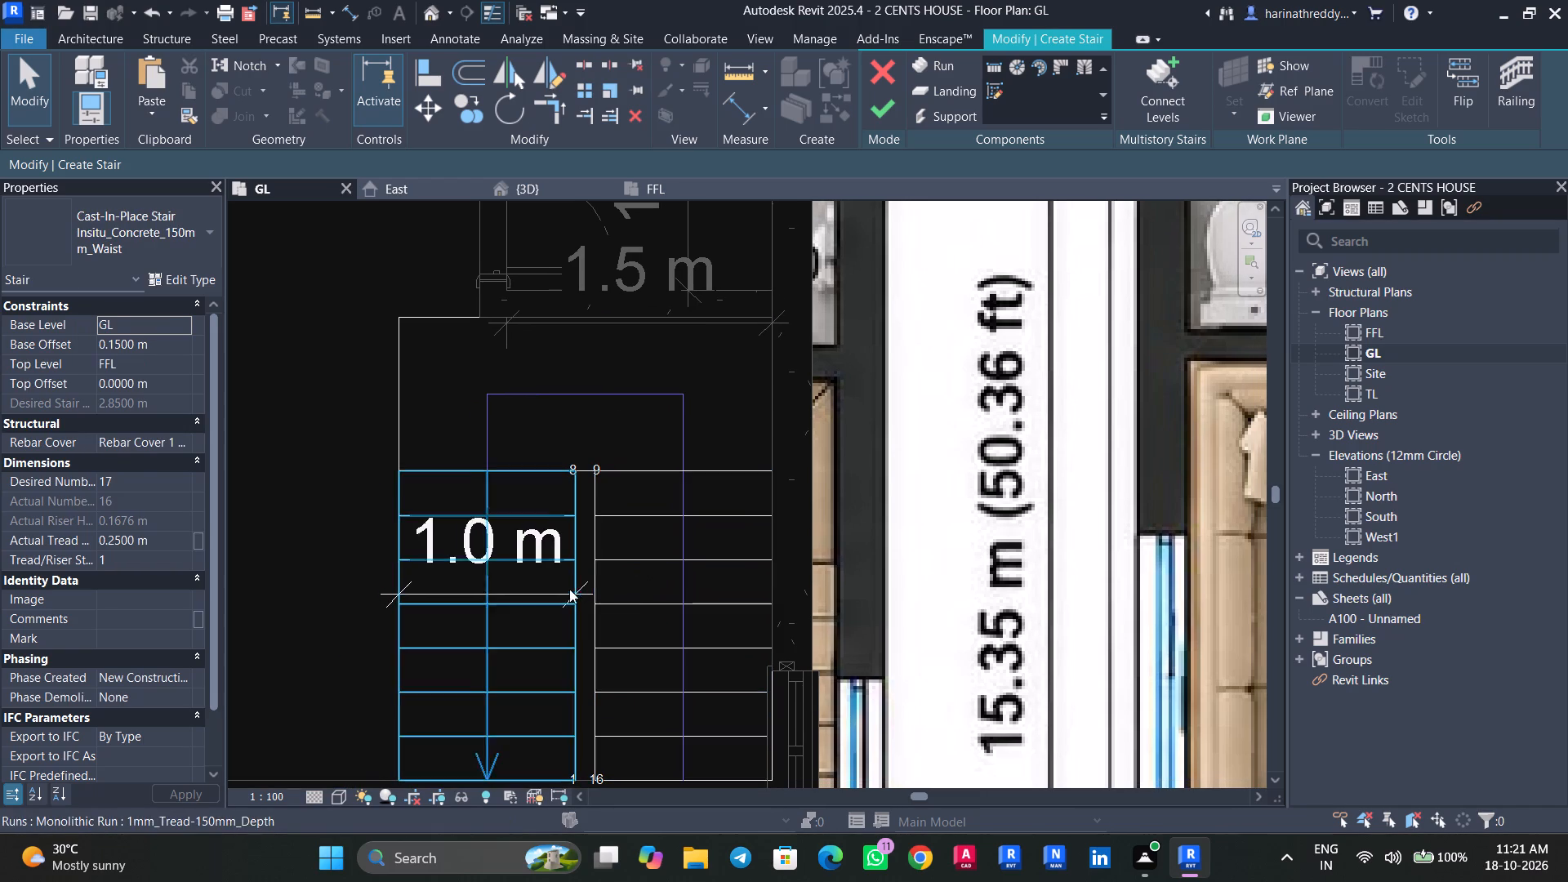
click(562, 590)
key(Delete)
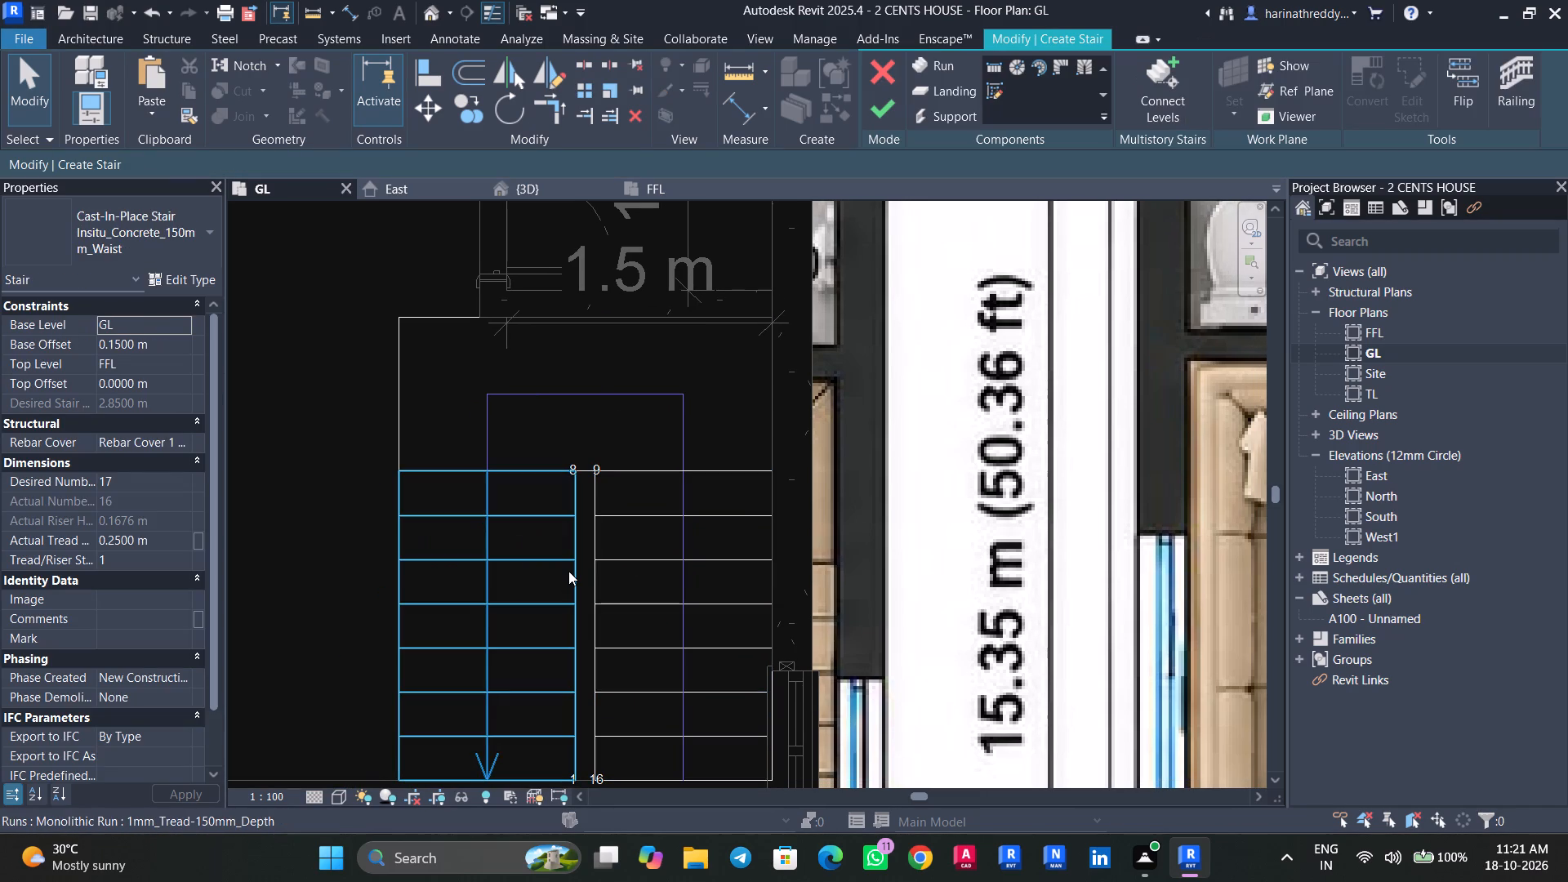
Measure the width of the run along the outer wall with a temporary aligned dimension.
key(d)
key(d)
key(d)
key(d)
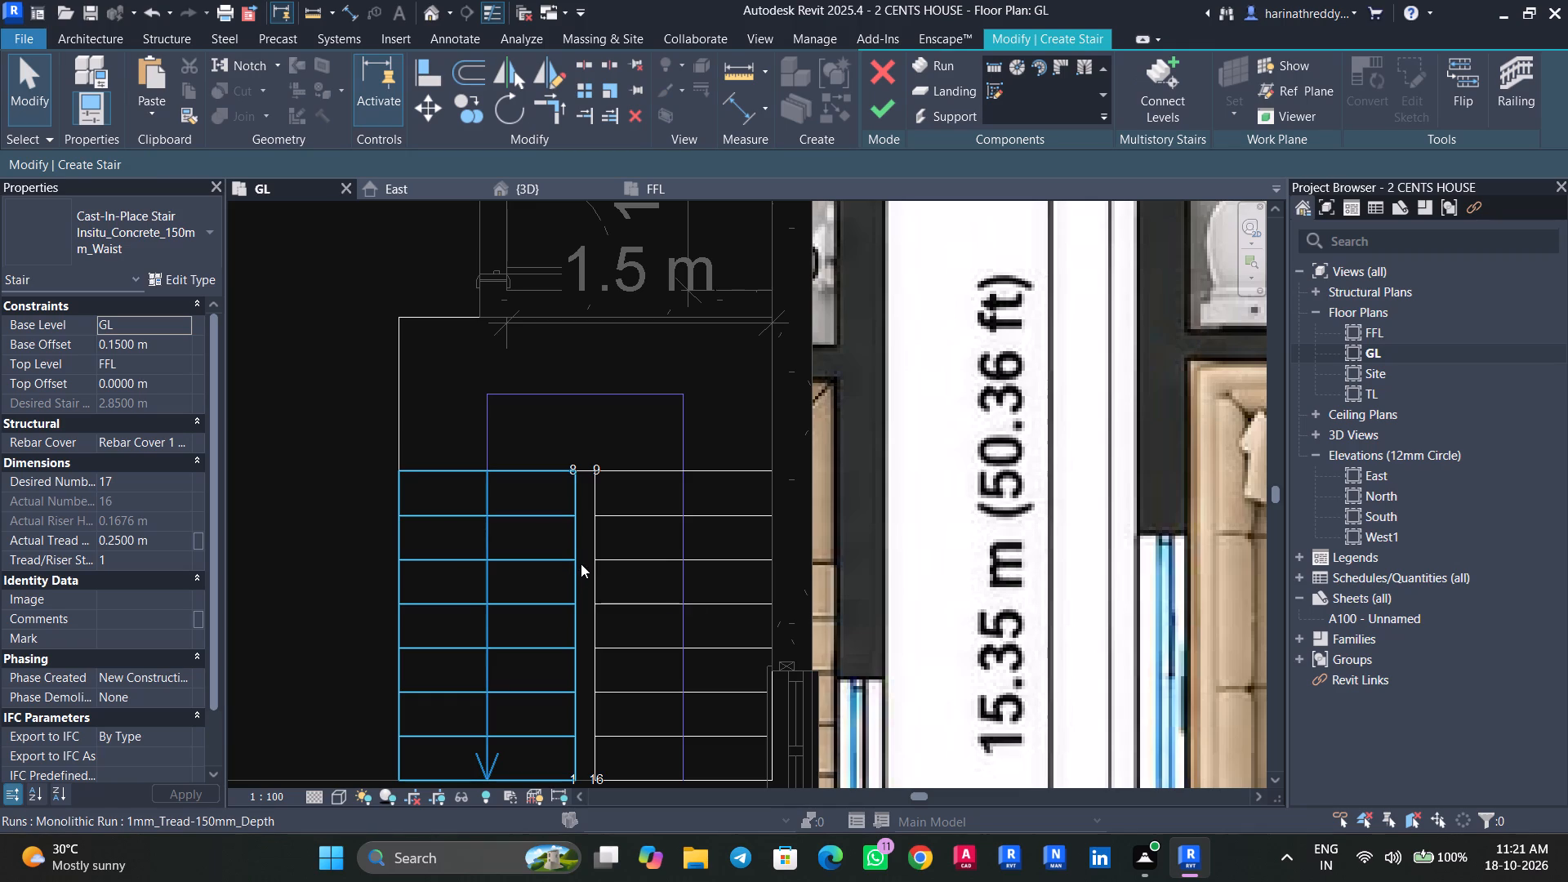
text(DI)
click(595, 572)
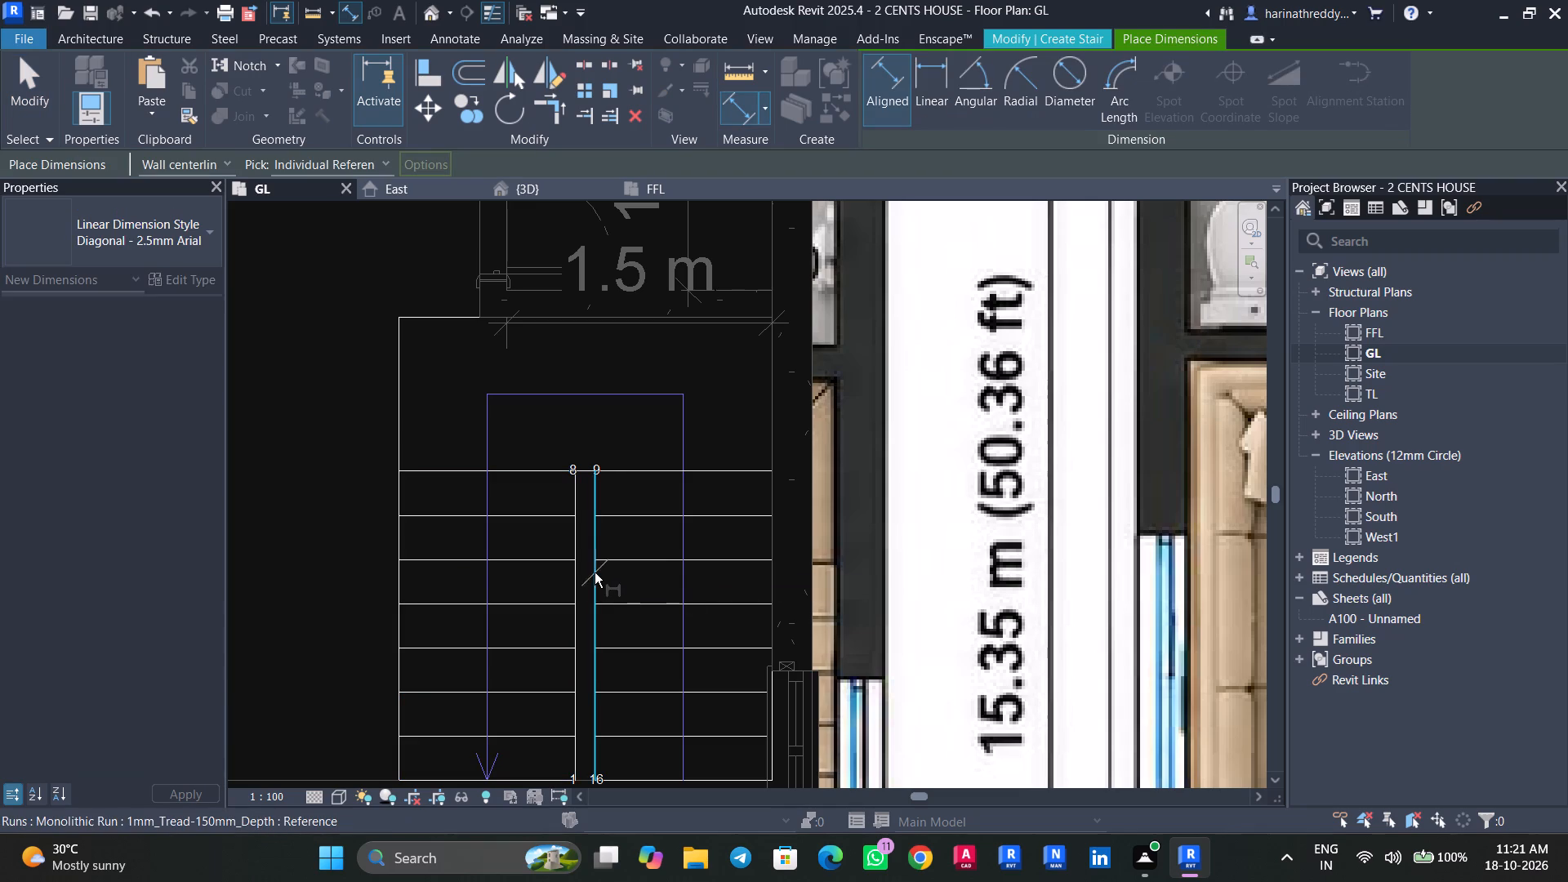
click(771, 568)
scroll(777, 572, down, 2)
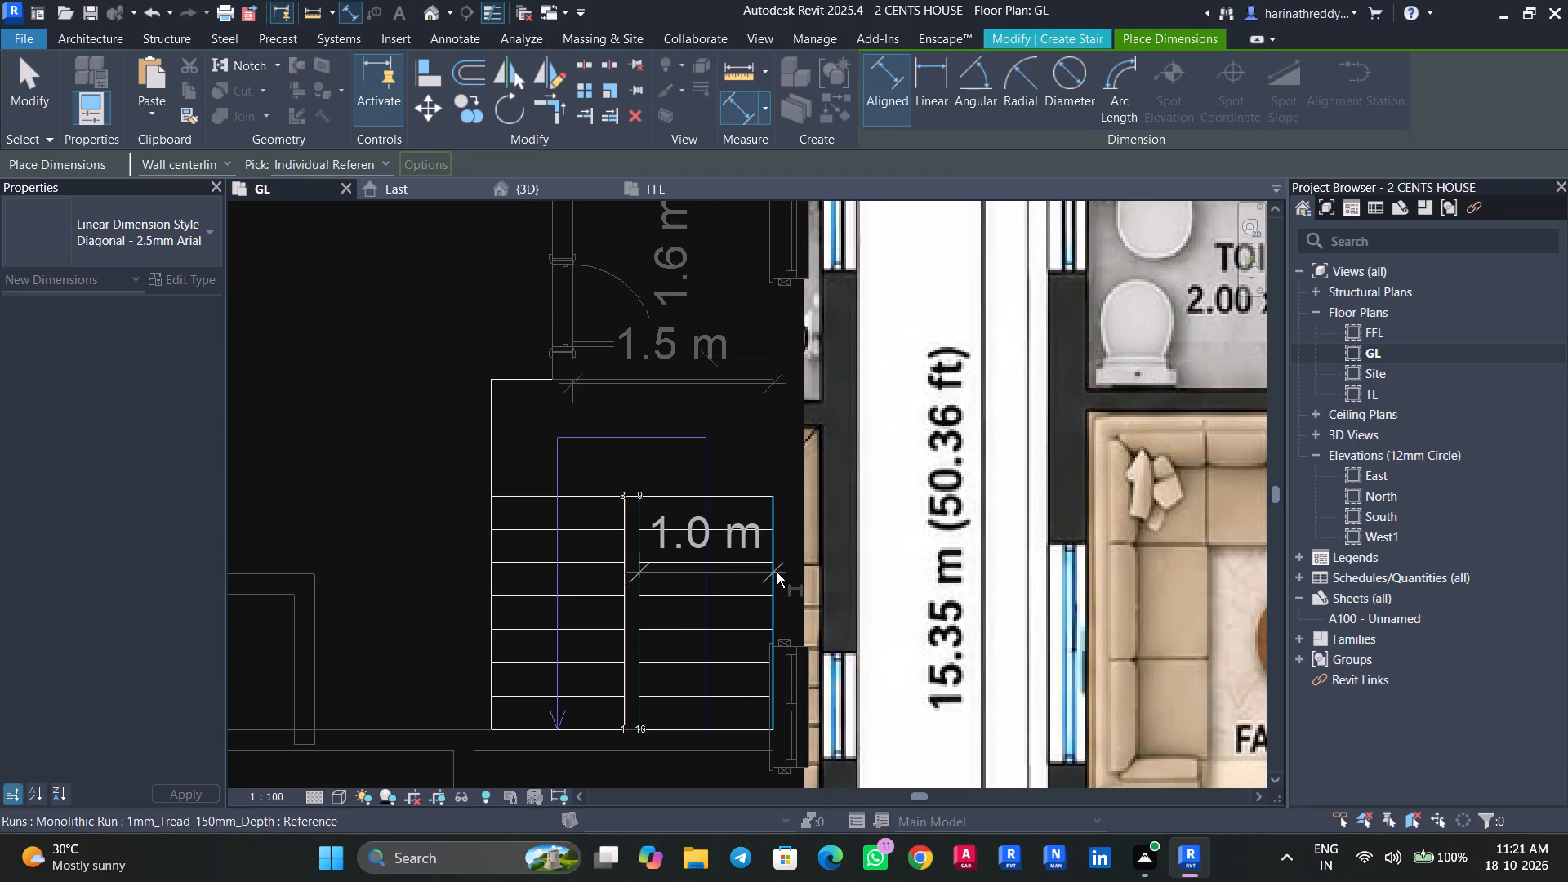
key(Escape)
scroll(490, 575, down, 4)
middle_drag(505, 566, 534, 501)
scroll(530, 567, up, 5)
key(Escape)
key(Escape)
key(Escape)
scroll(541, 563, down, 3)
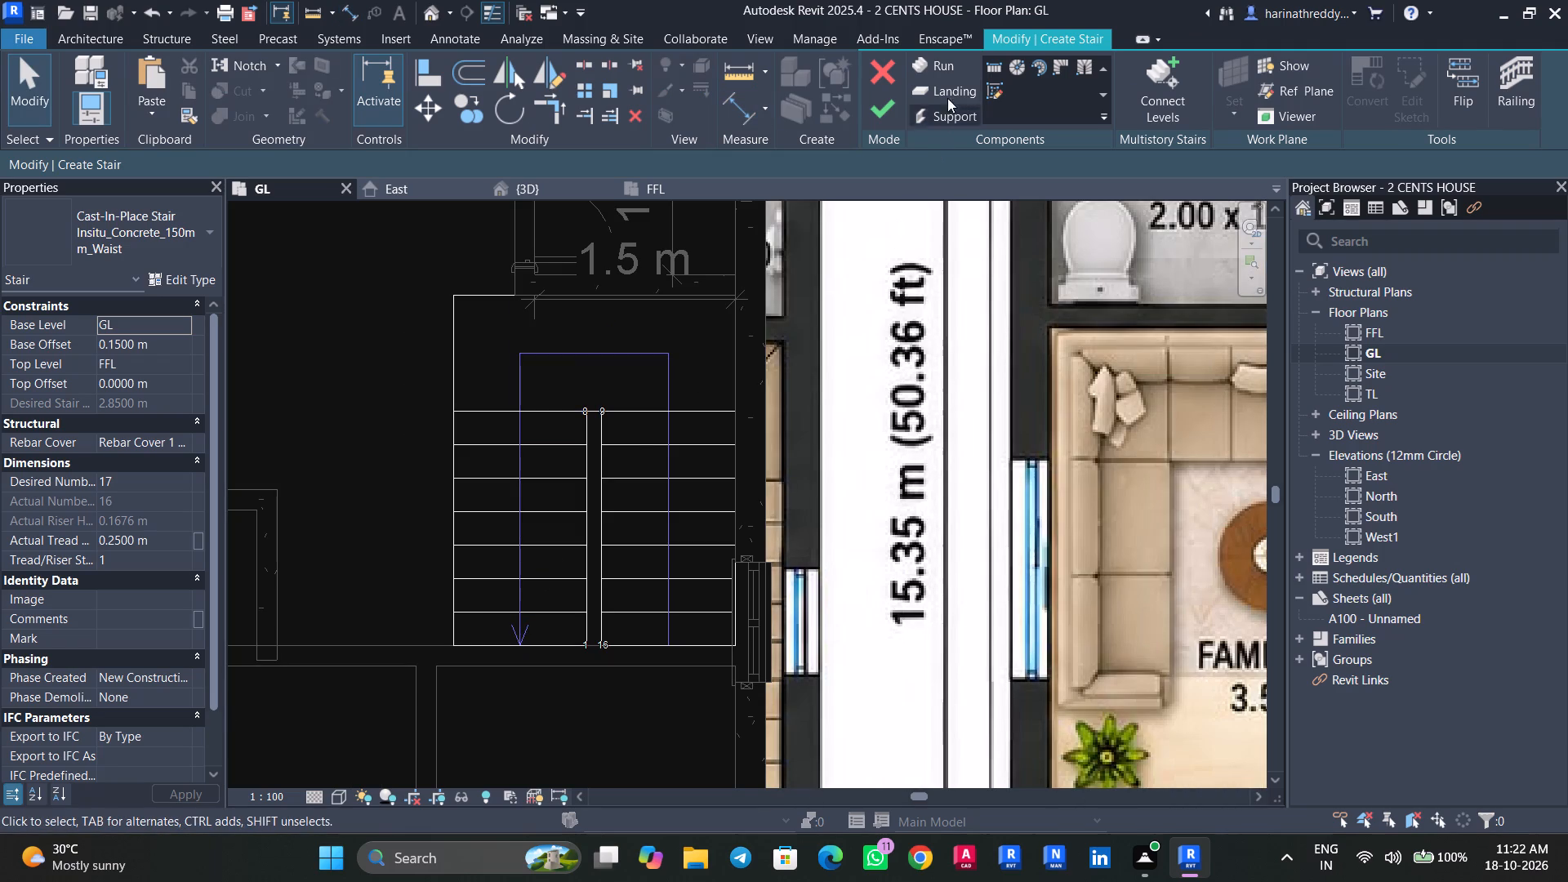
Check the landing's fit and finish the stair.
click(465, 301)
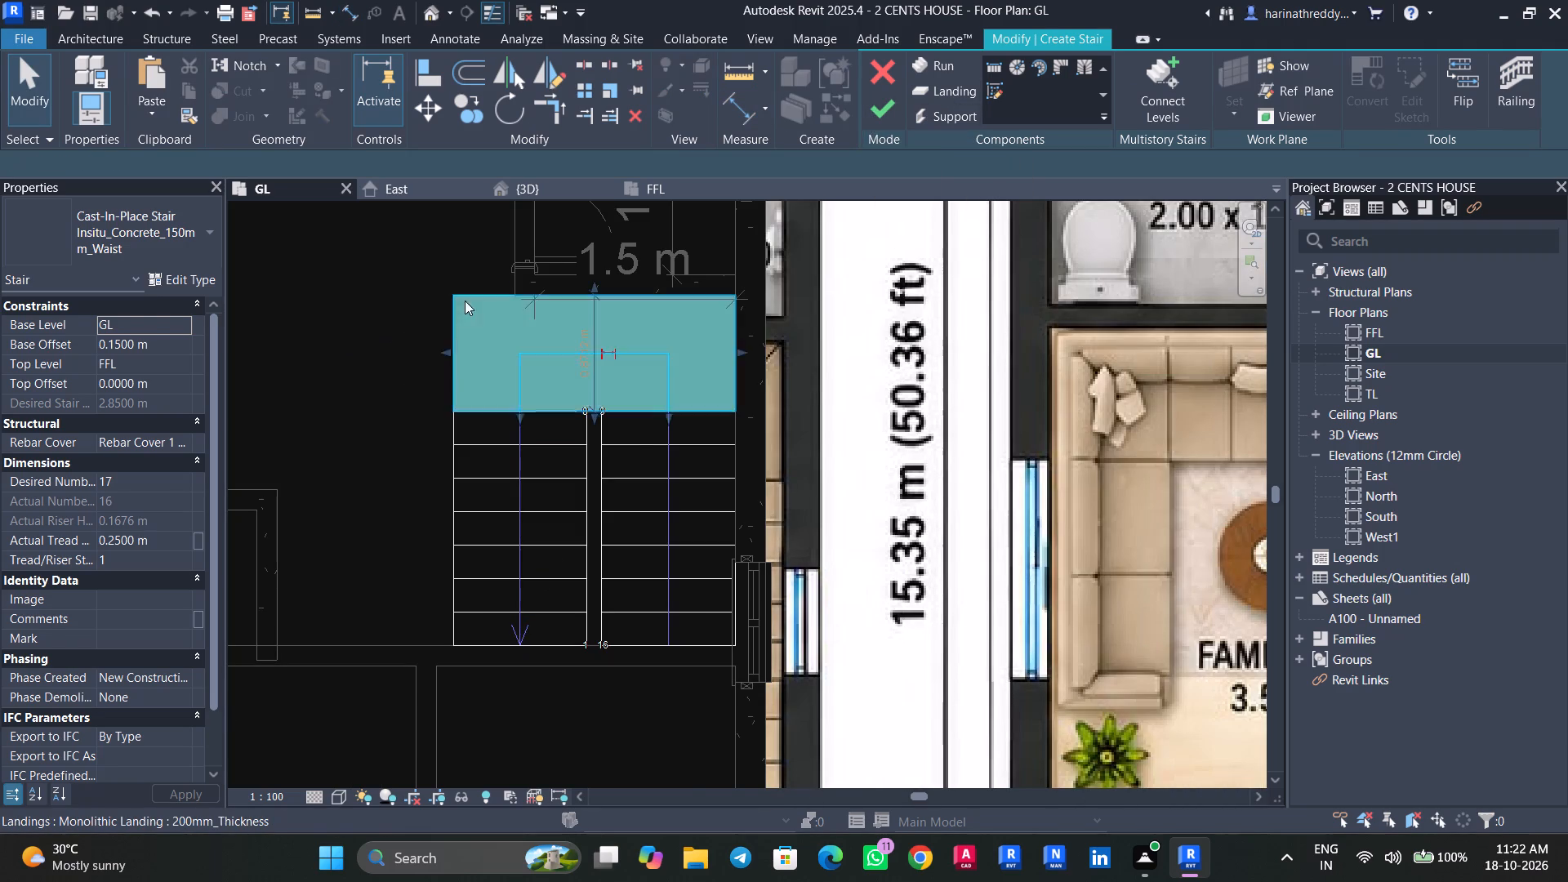
scroll(625, 310, up, 4)
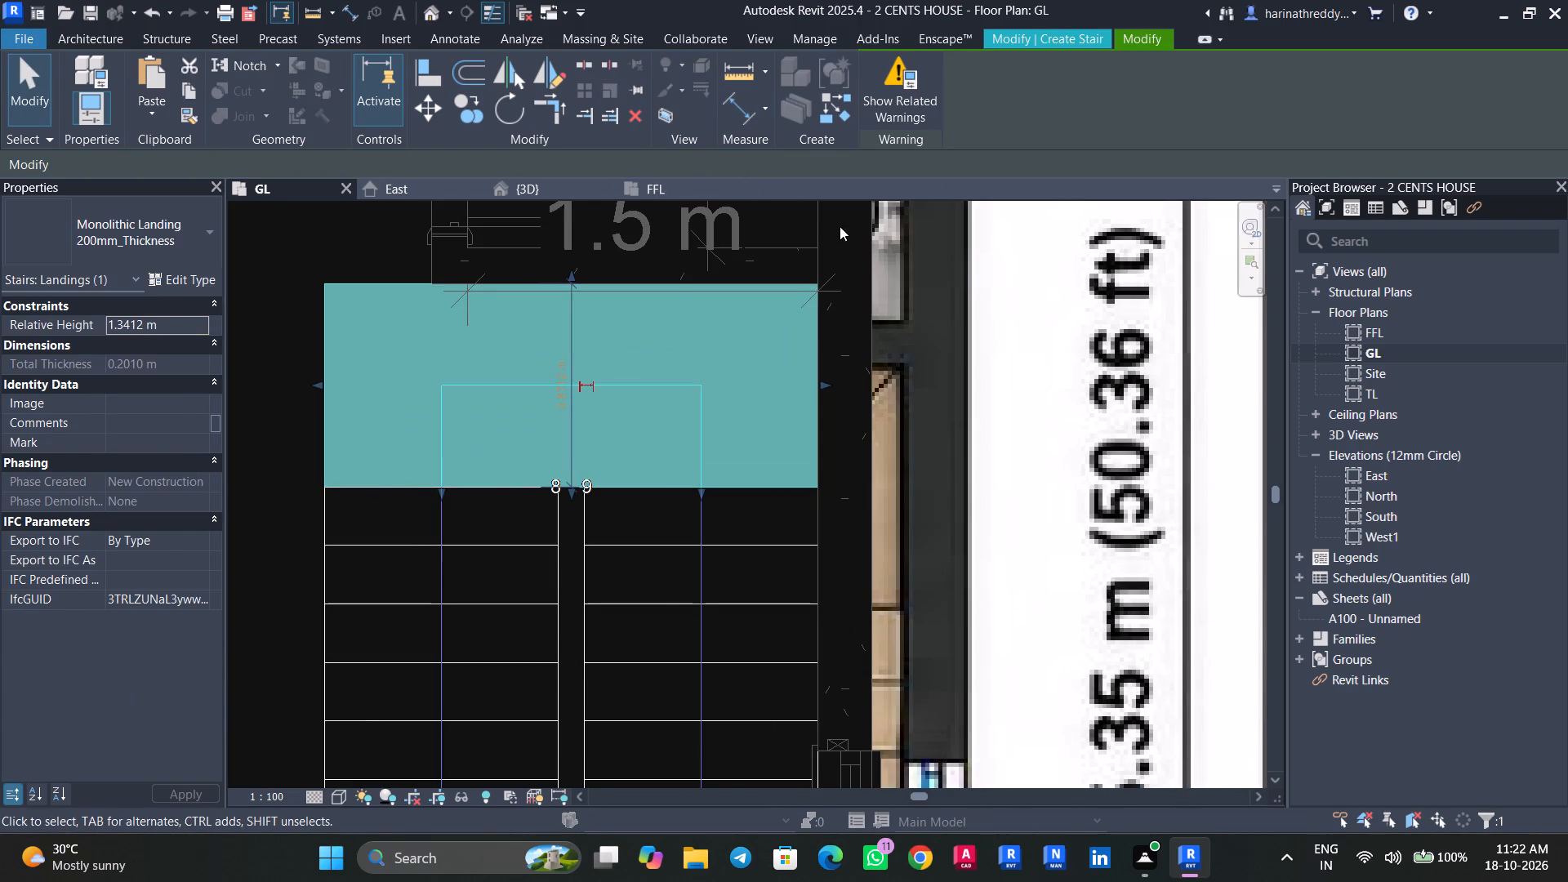
key(Escape)
click(880, 110)
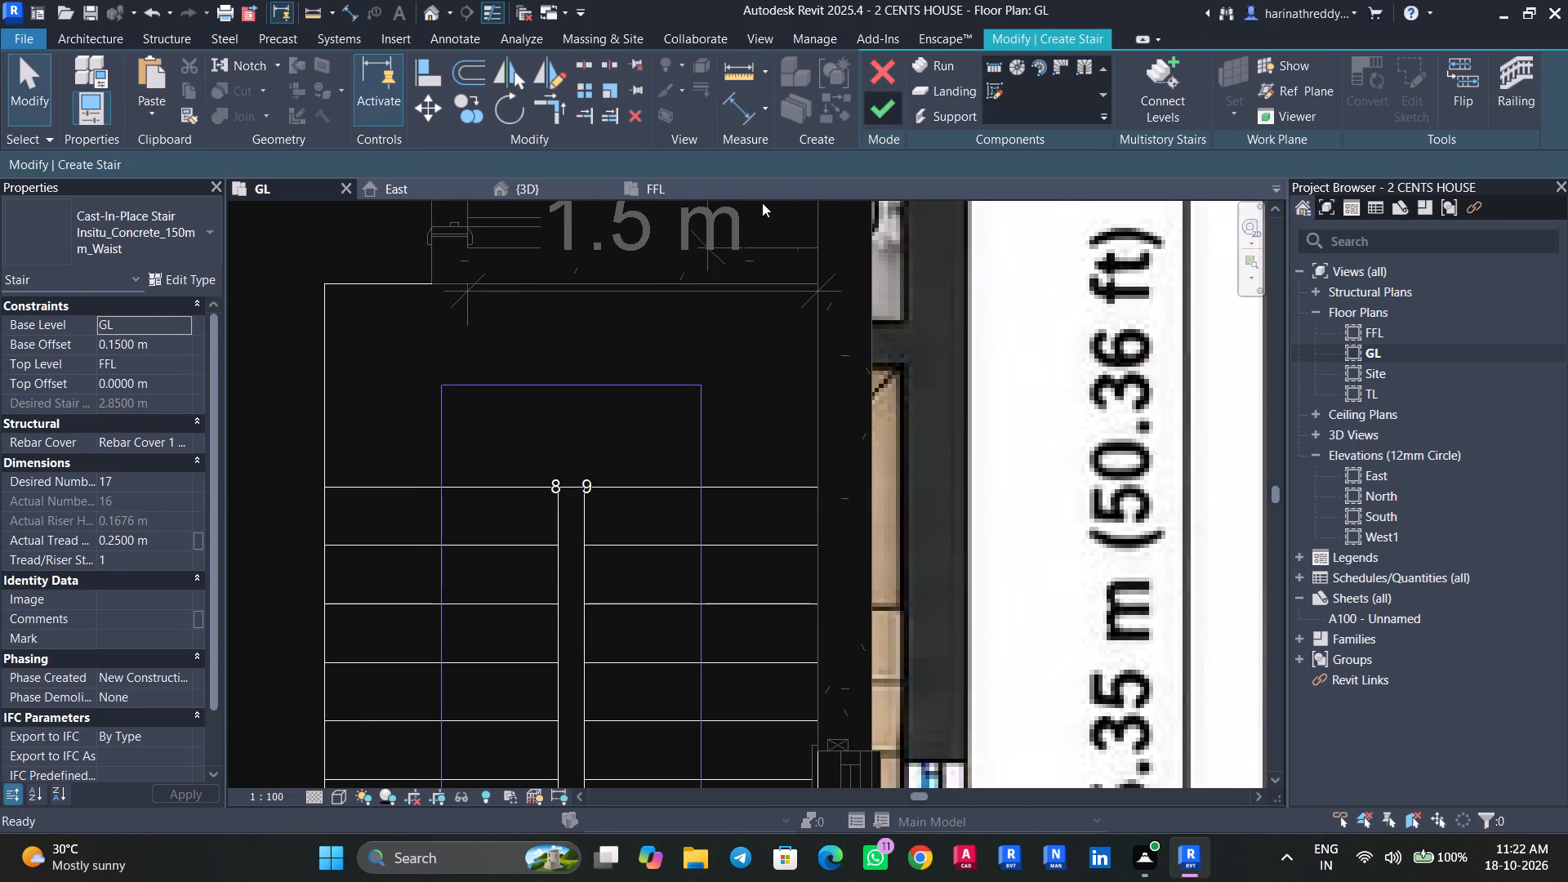
Set the finished stair's desired number of risers to 16 in the 3D view.
click(520, 198)
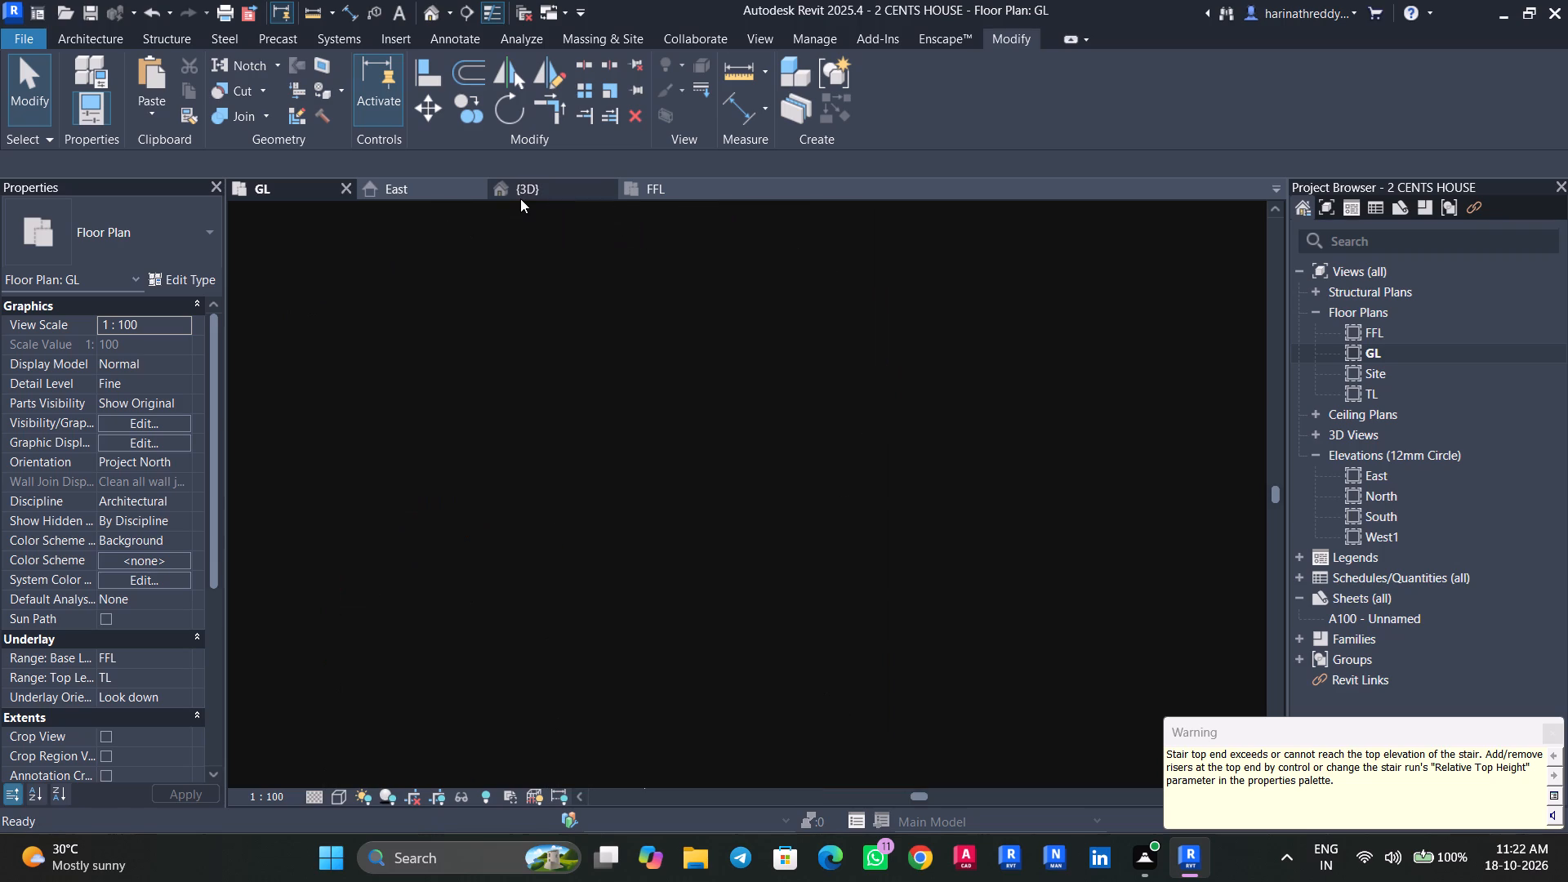
shift+middle_drag(1003, 458, 1021, 784)
shift+scroll(998, 754, up, 1)
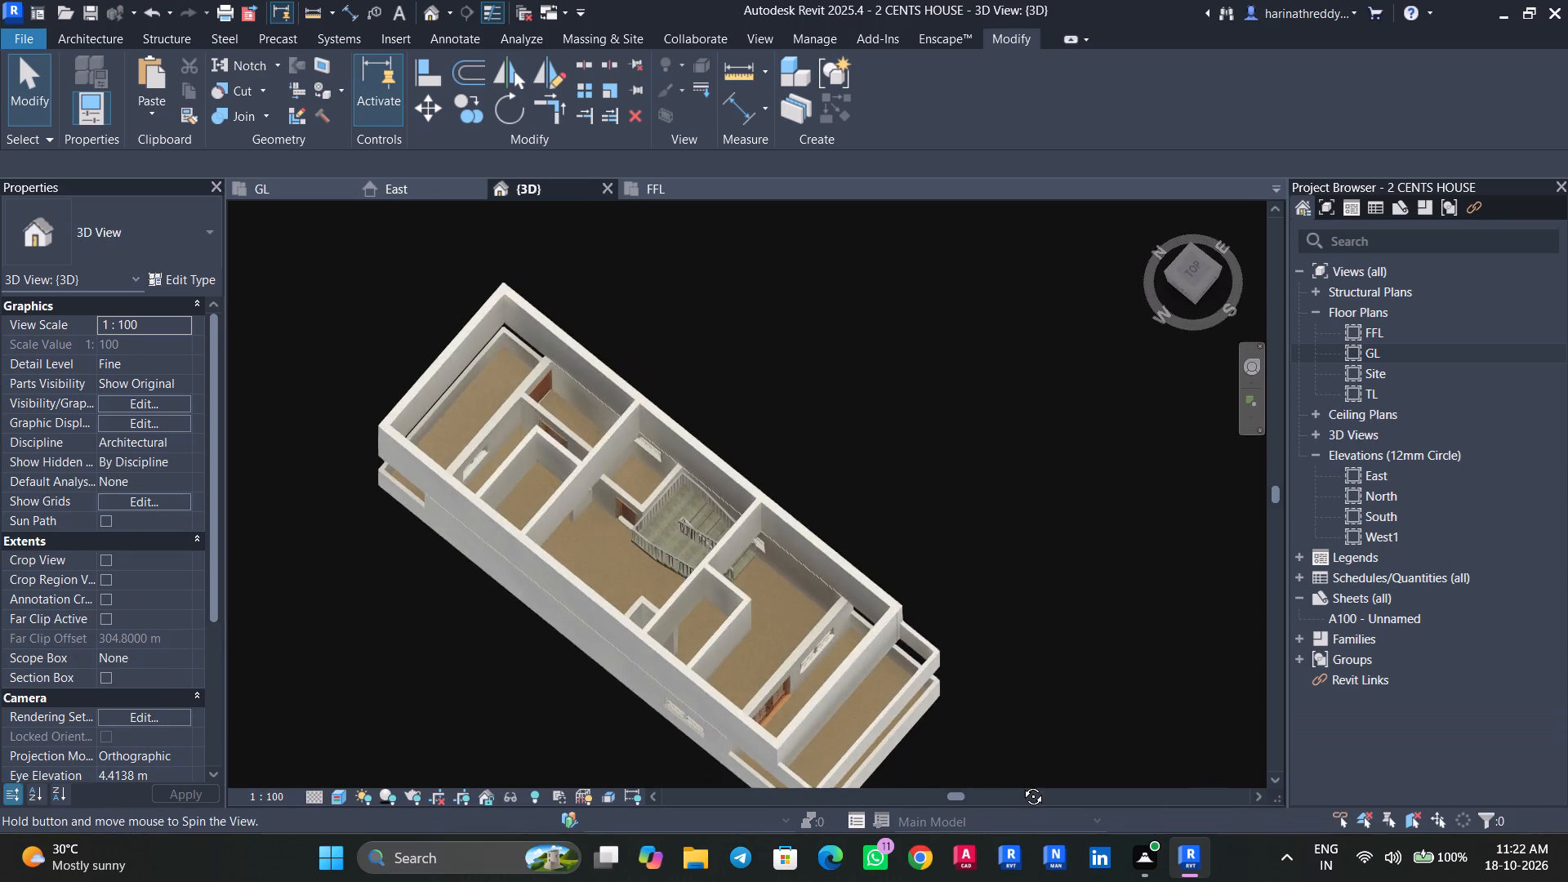
shift+middle_drag(1021, 784, 1400, 627)
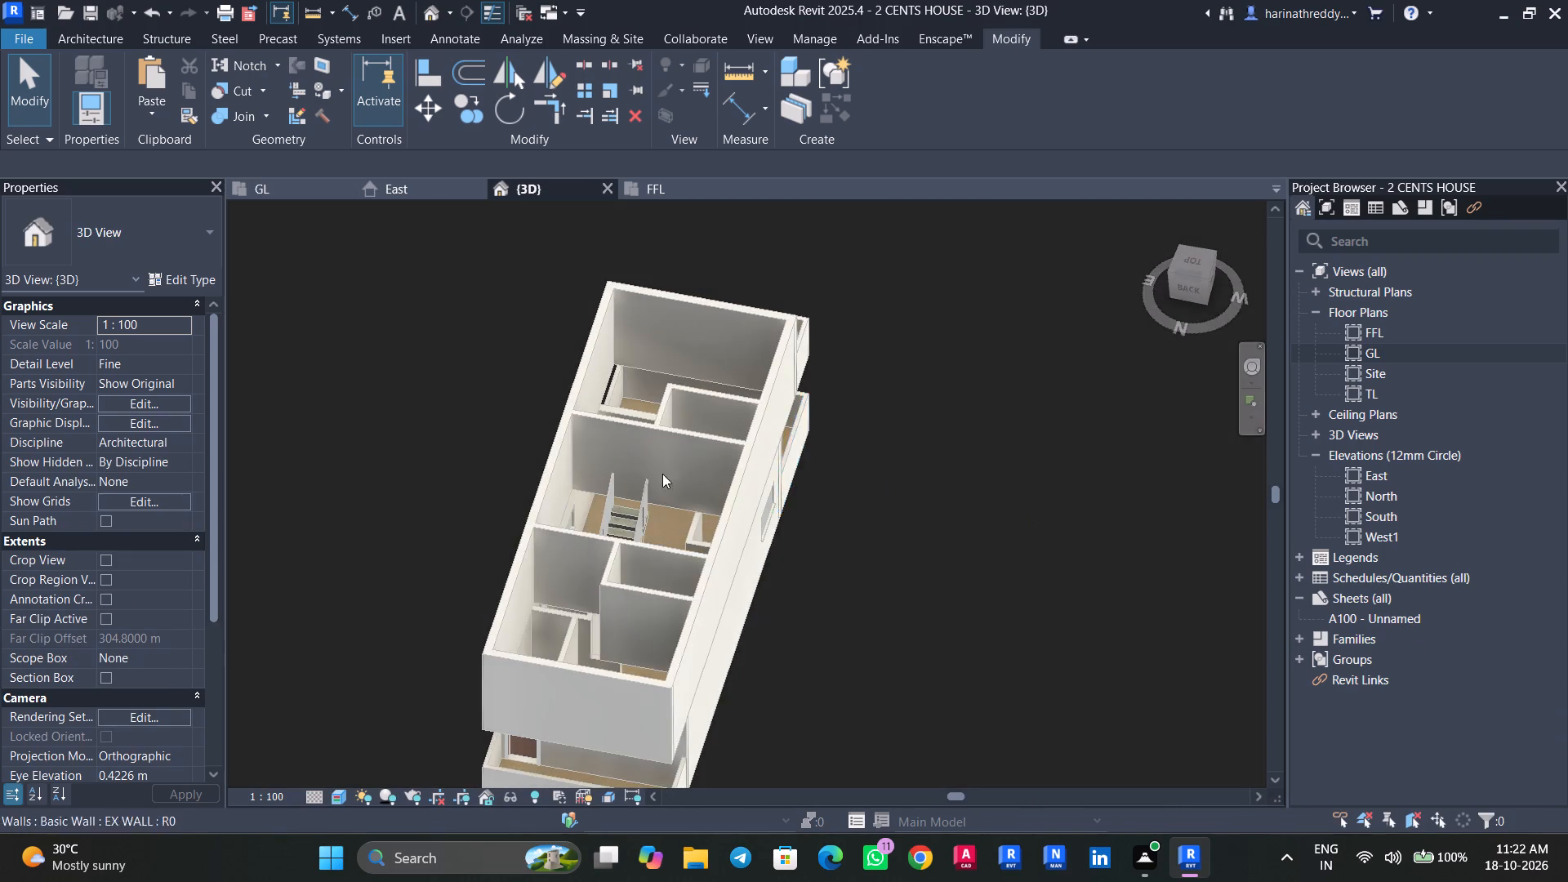
scroll(604, 515, up, 5)
click(628, 533)
shift+middle_drag(612, 534, 430, 581)
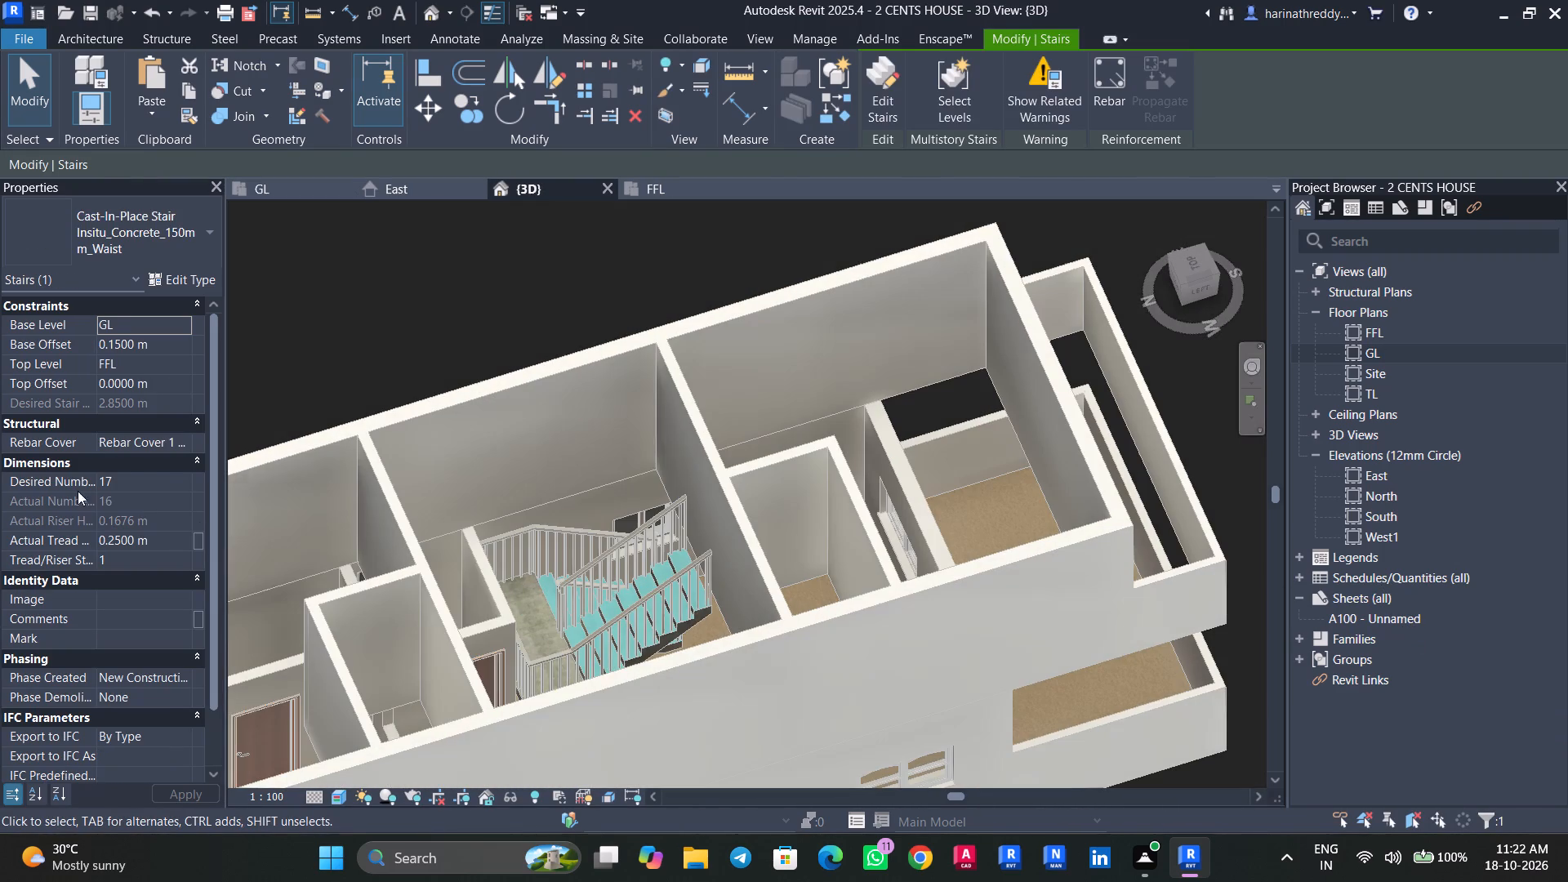
click(152, 478)
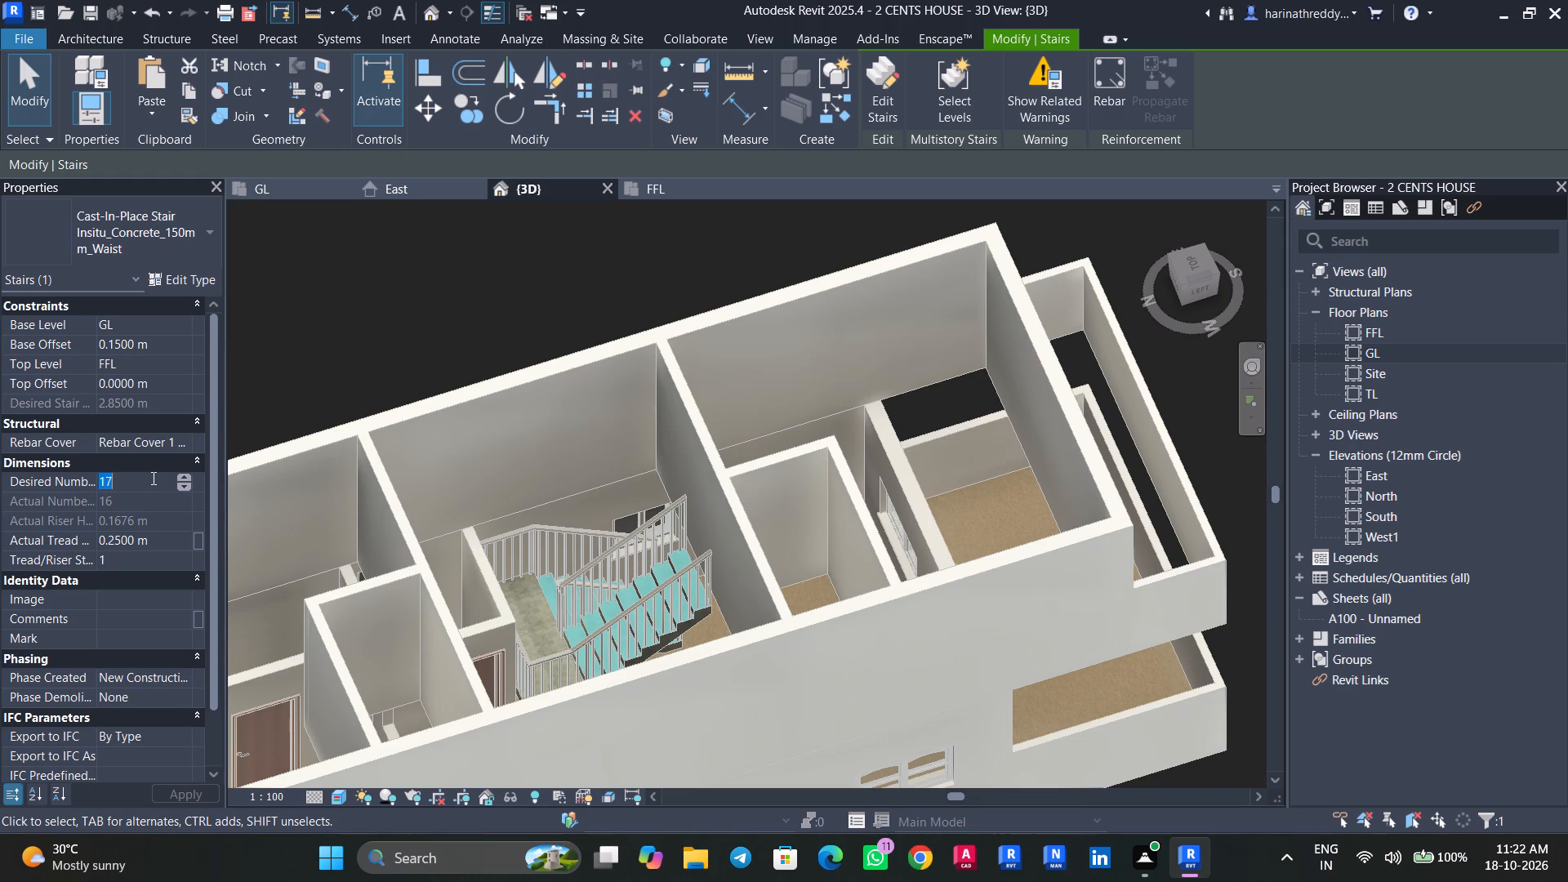
text(16)
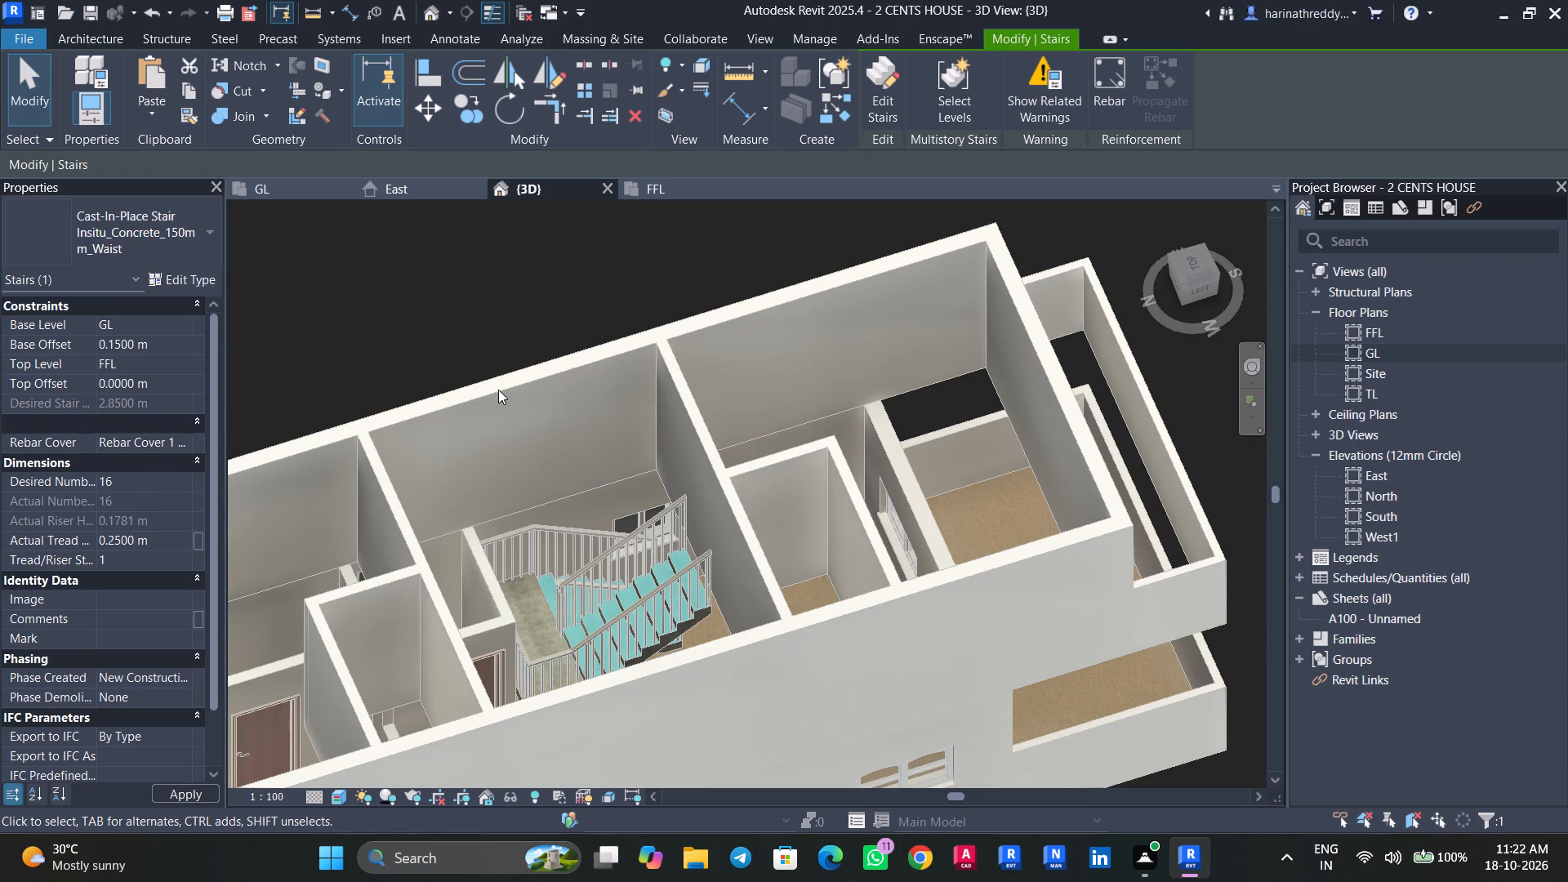
click(852, 483)
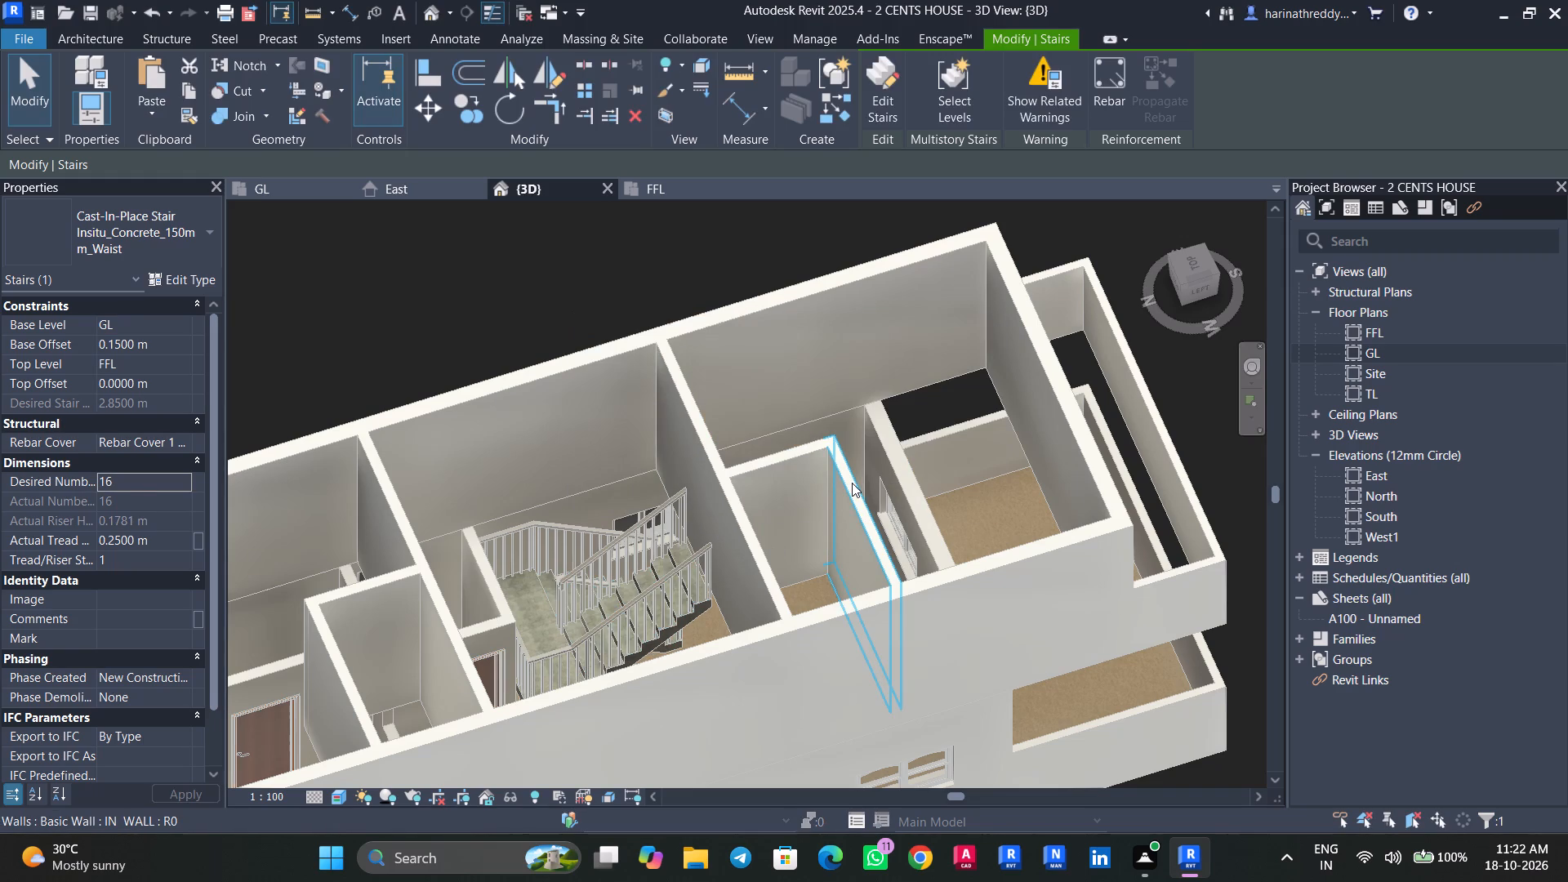
key(Escape)
Examine the concrete stair in 3D from several angles, checking where the run meets the inner wall and the landing.
shift+middle_drag(759, 622, 917, 554)
scroll(645, 466, up, 10)
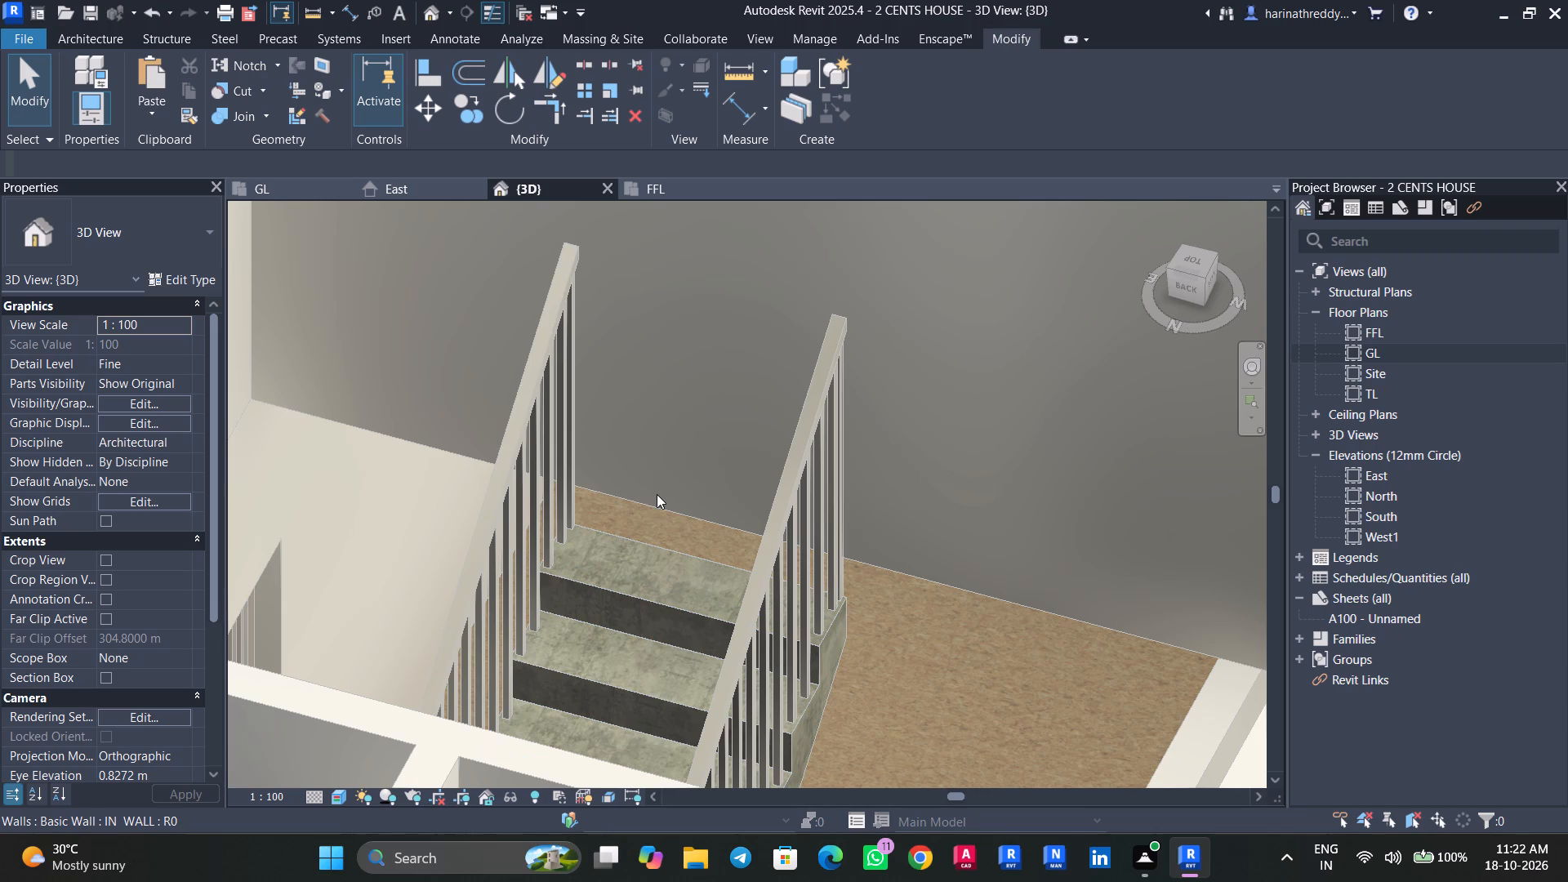
click(657, 494)
click(655, 503)
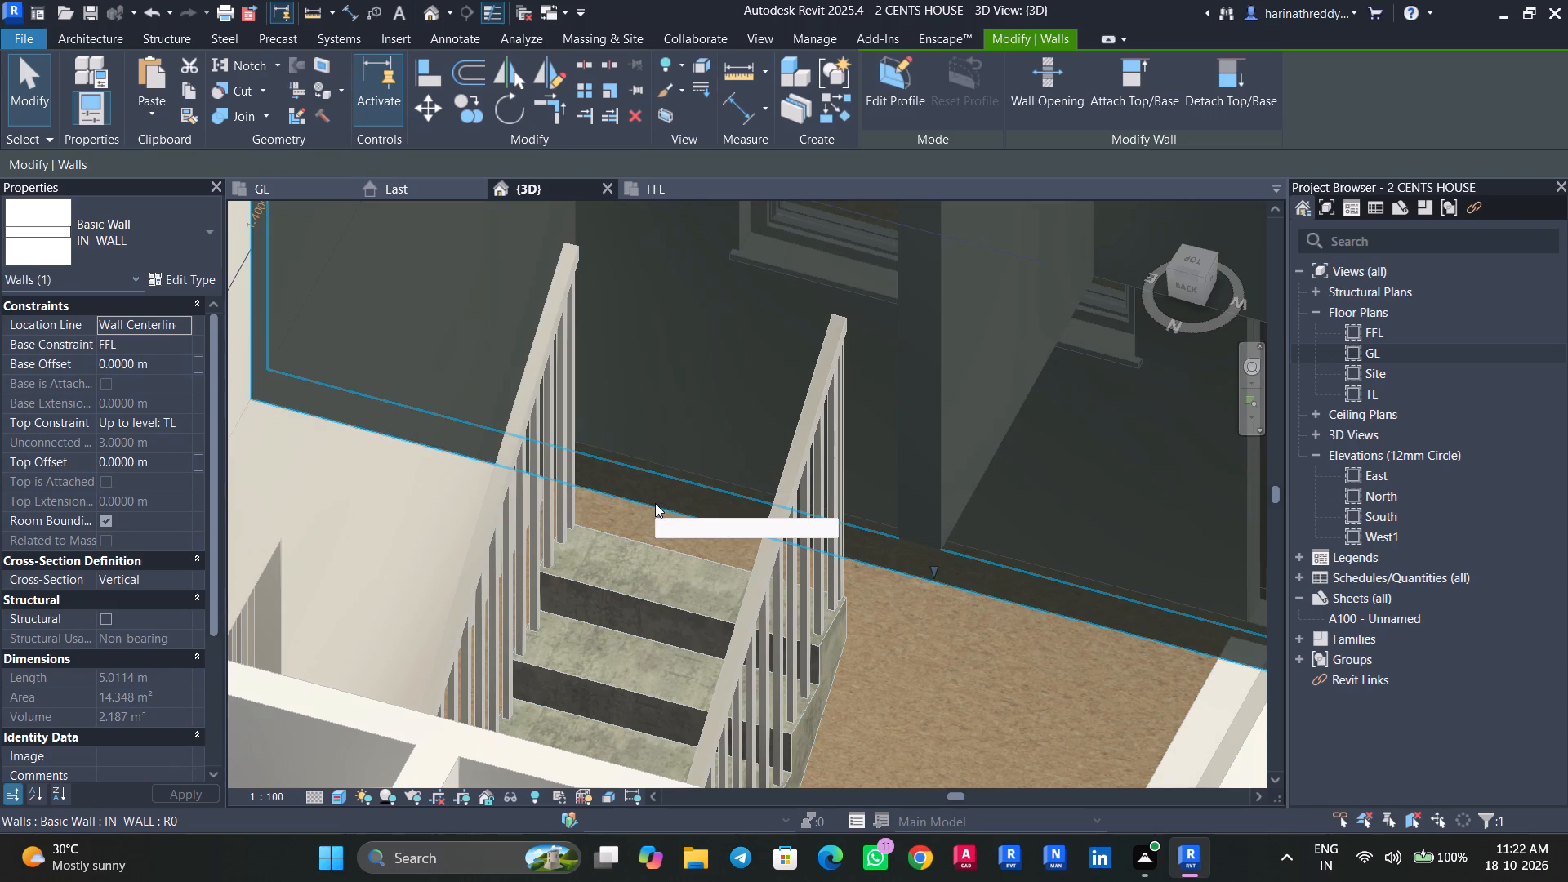
middle_drag(656, 504, 653, 520)
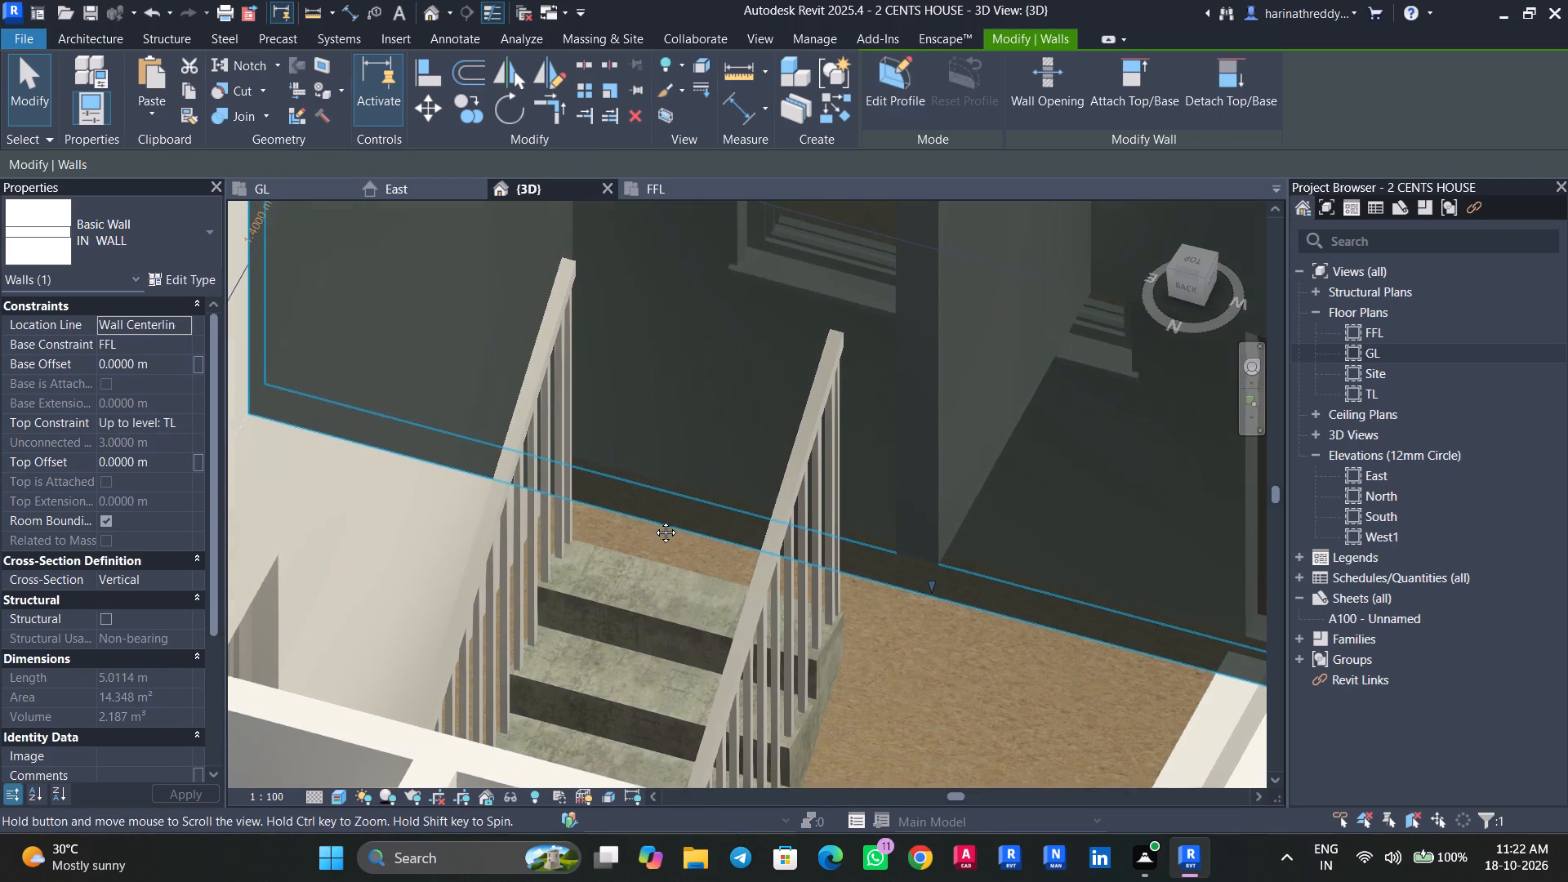
middle_drag(653, 520, 652, 522)
key(Escape)
key(Escape)
click(642, 621)
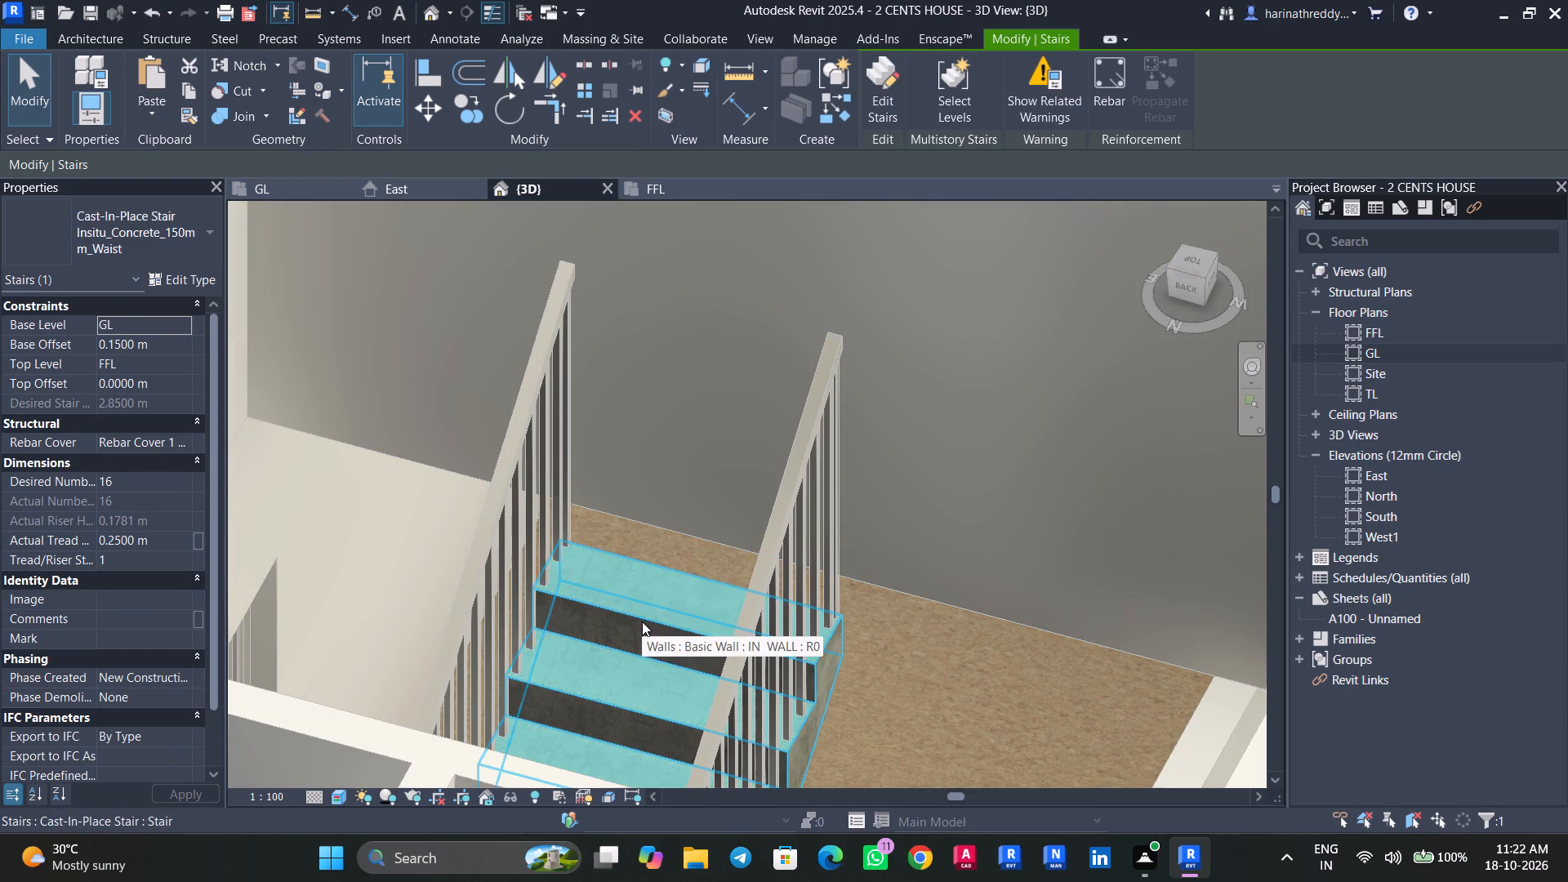
shift+middle_drag(627, 621, 466, 677)
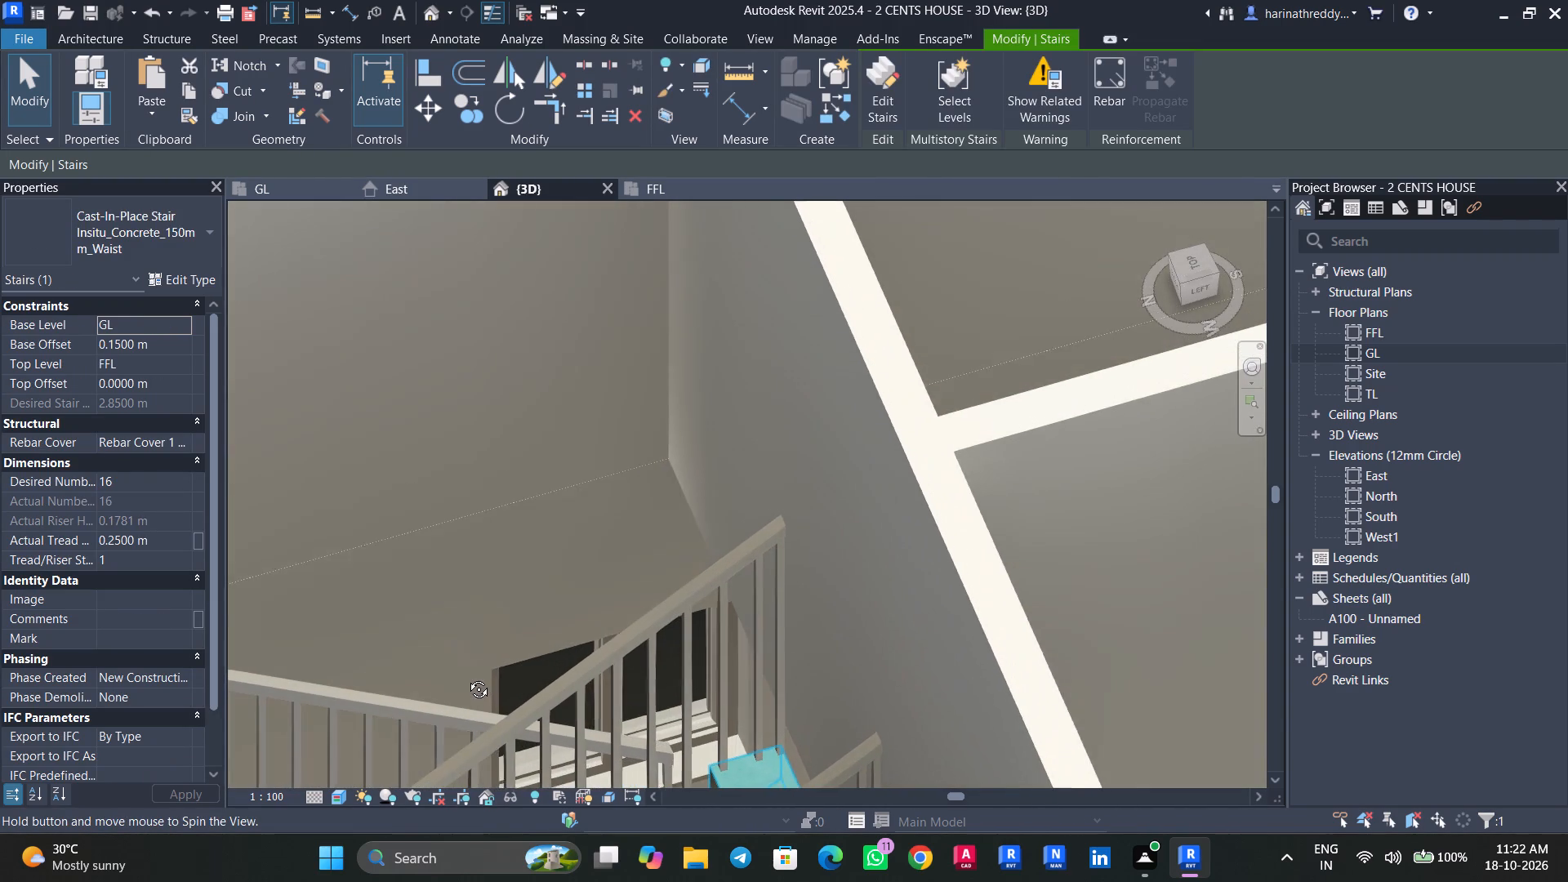
shift+middle_drag(466, 677, 464, 675)
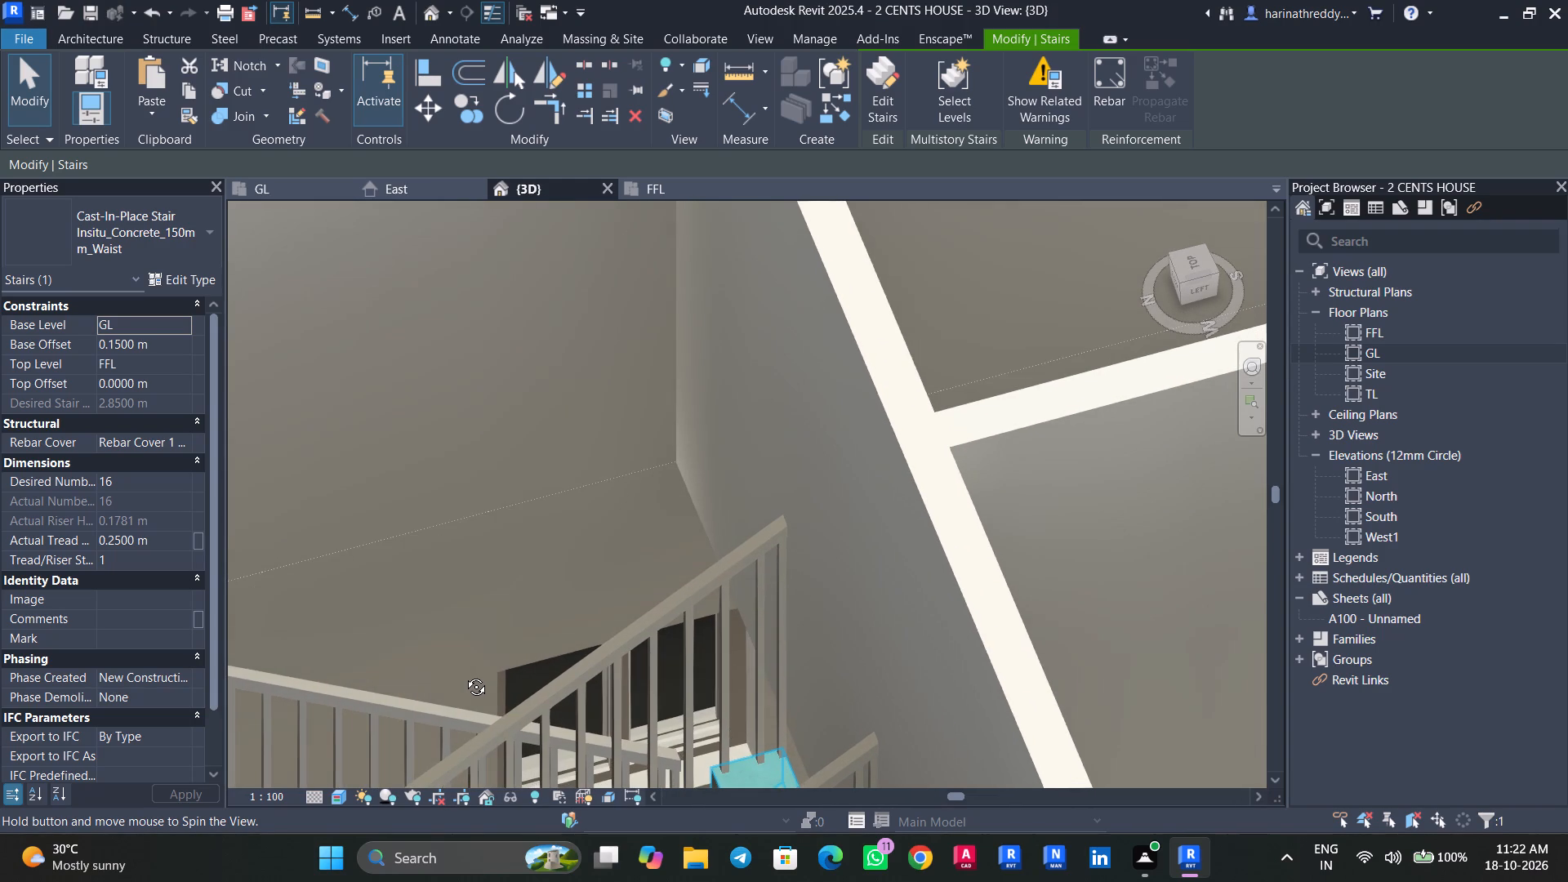
shift+middle_drag(464, 675, 444, 737)
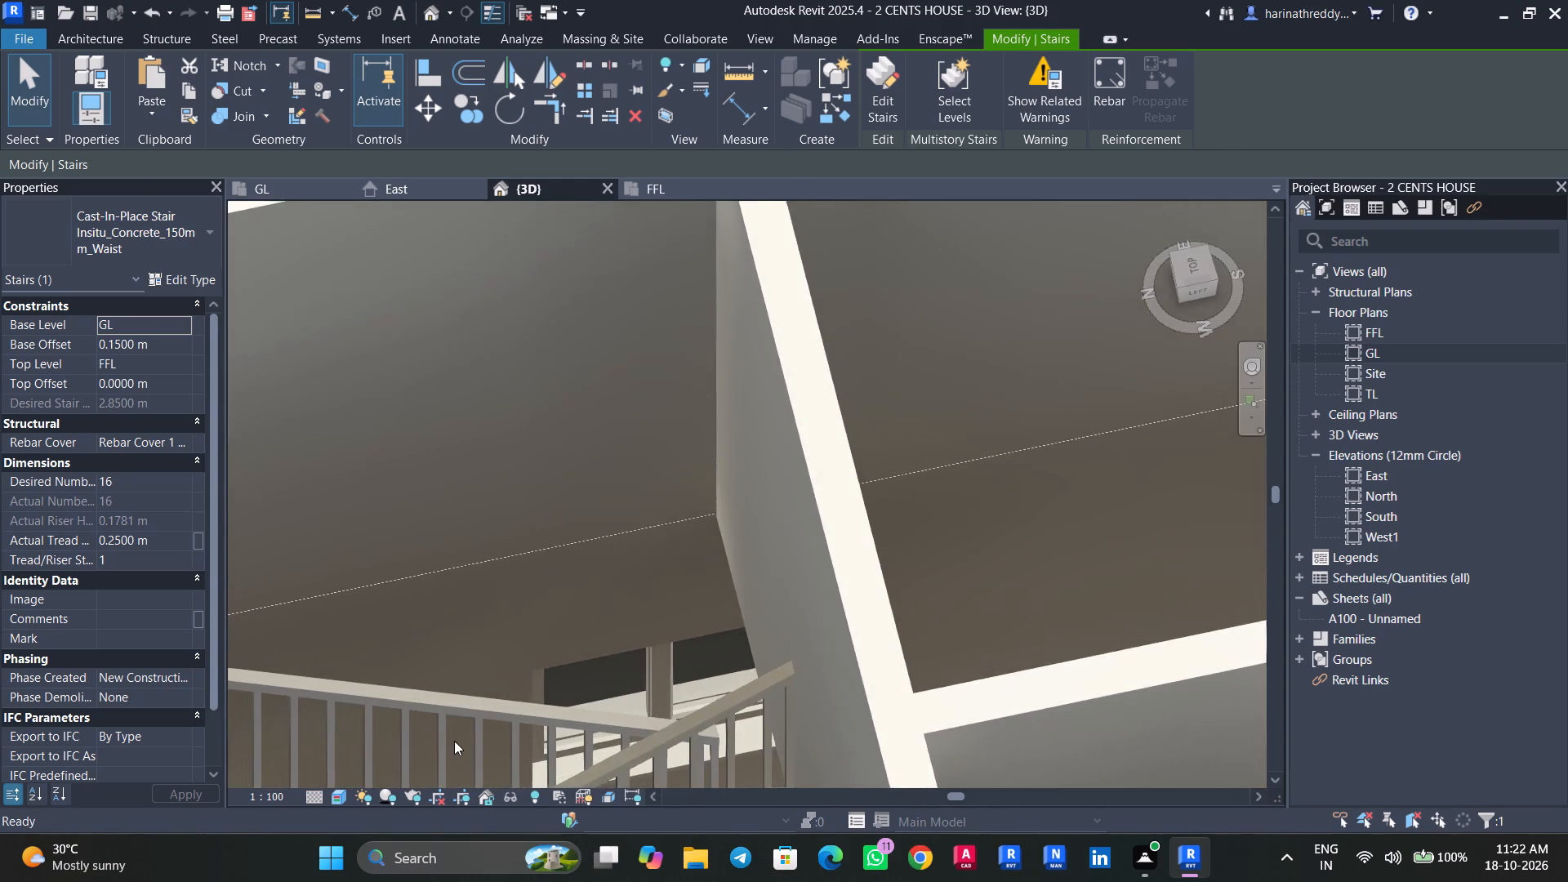
scroll(452, 742, down, 3)
shift+middle_drag(456, 728, 329, 756)
middle_drag(360, 777, 402, 549)
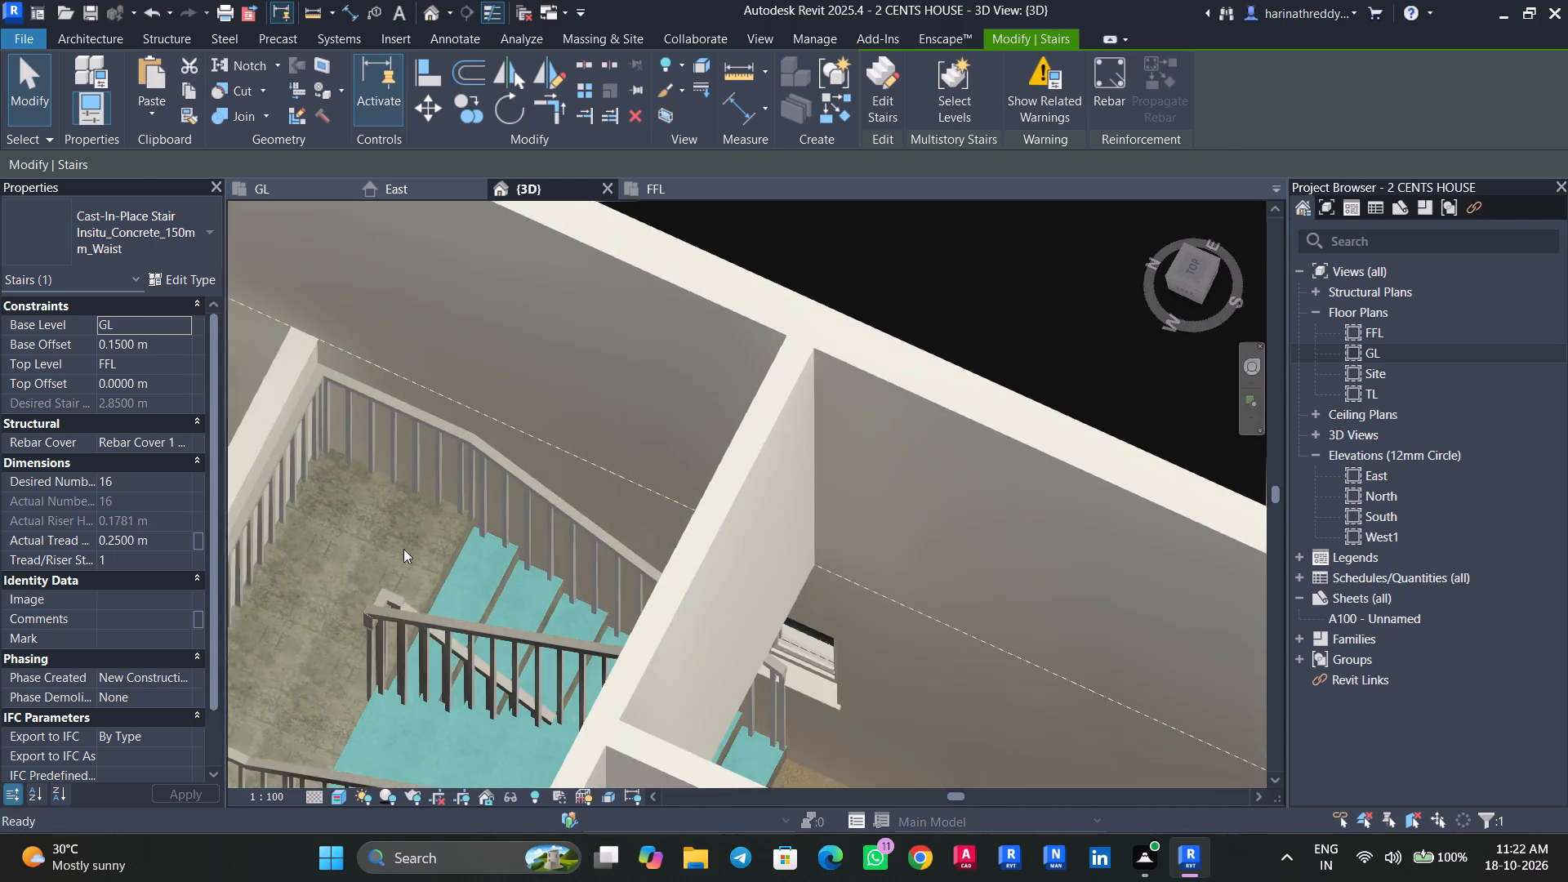
scroll(406, 549, down, 3)
shift+middle_drag(417, 550, 401, 469)
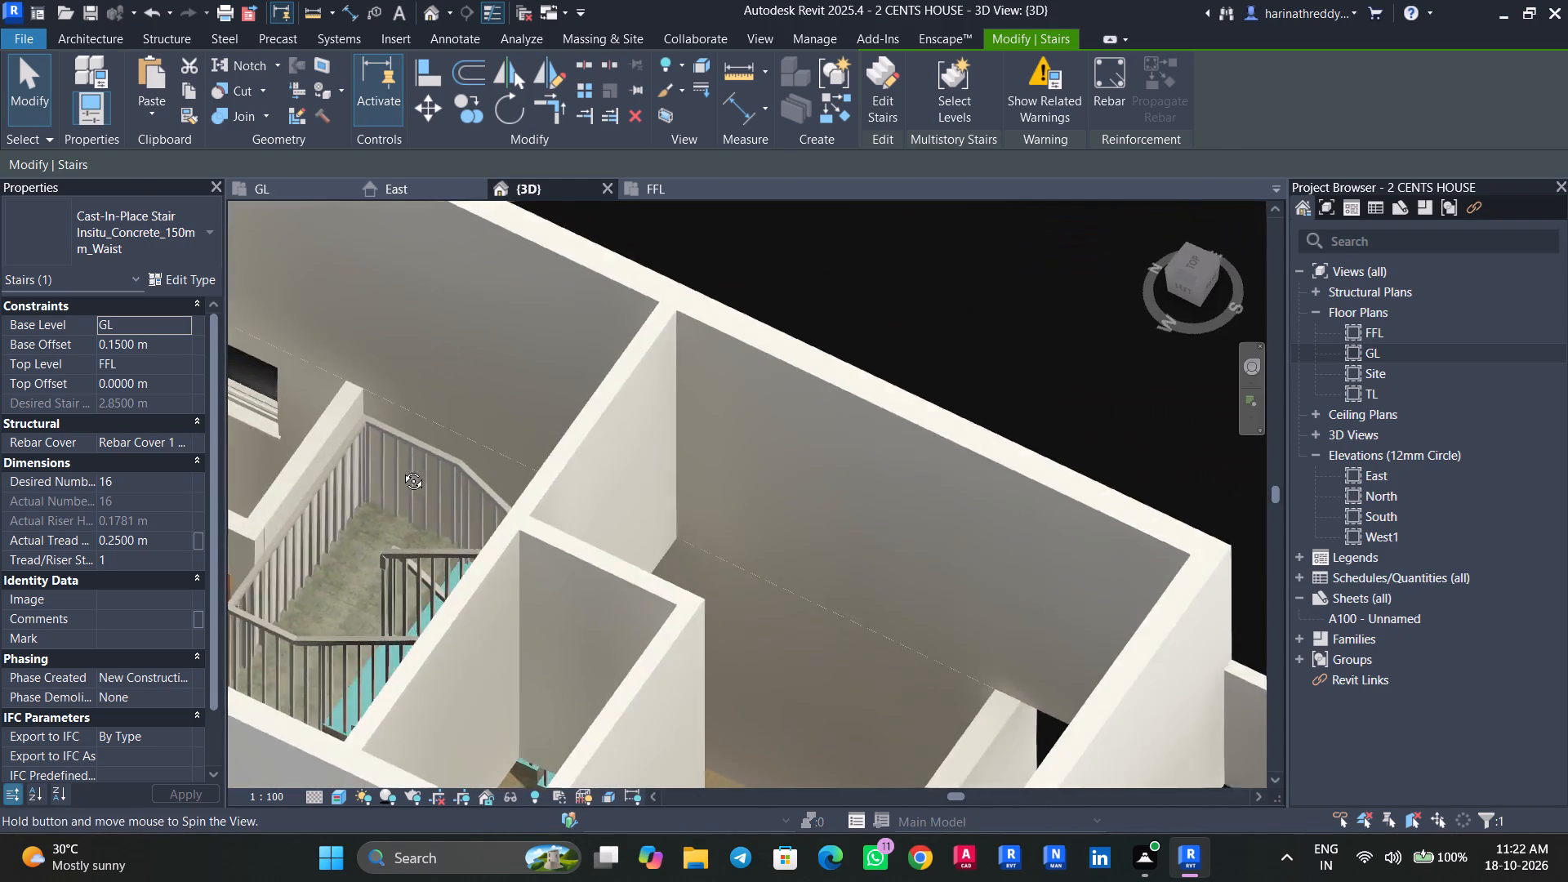
shift+middle_drag(401, 469, 323, 492)
key(Escape)
key(Escape)
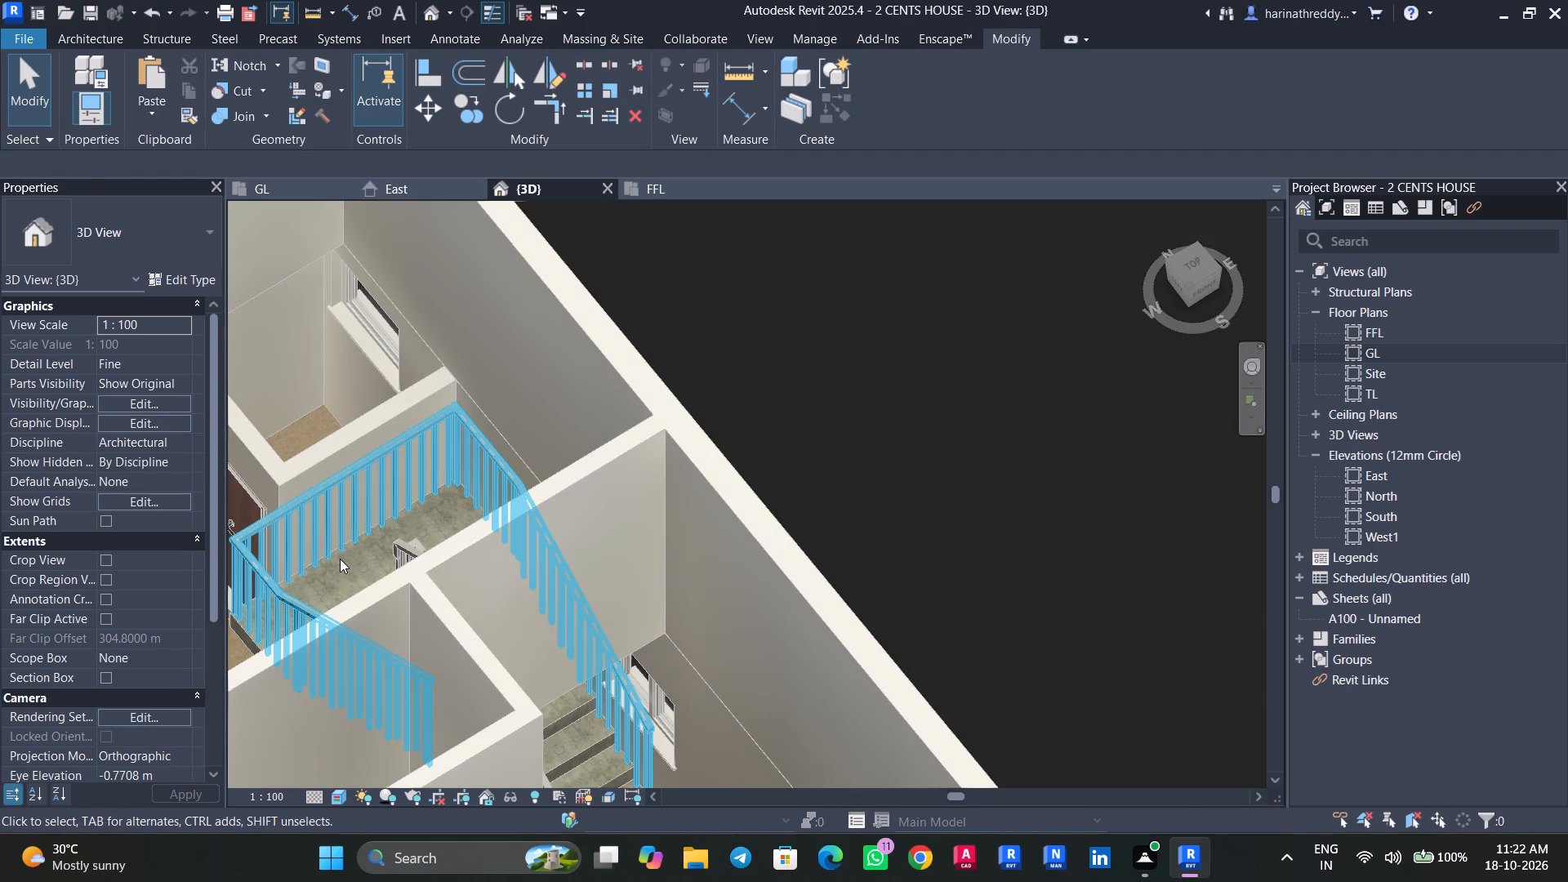
Inspect the stair's outer railing and the steps beside the window in 3D.
click(340, 559)
scroll(340, 559, up, 4)
scroll(340, 559, down, 4)
shift+middle_drag(340, 559, 348, 470)
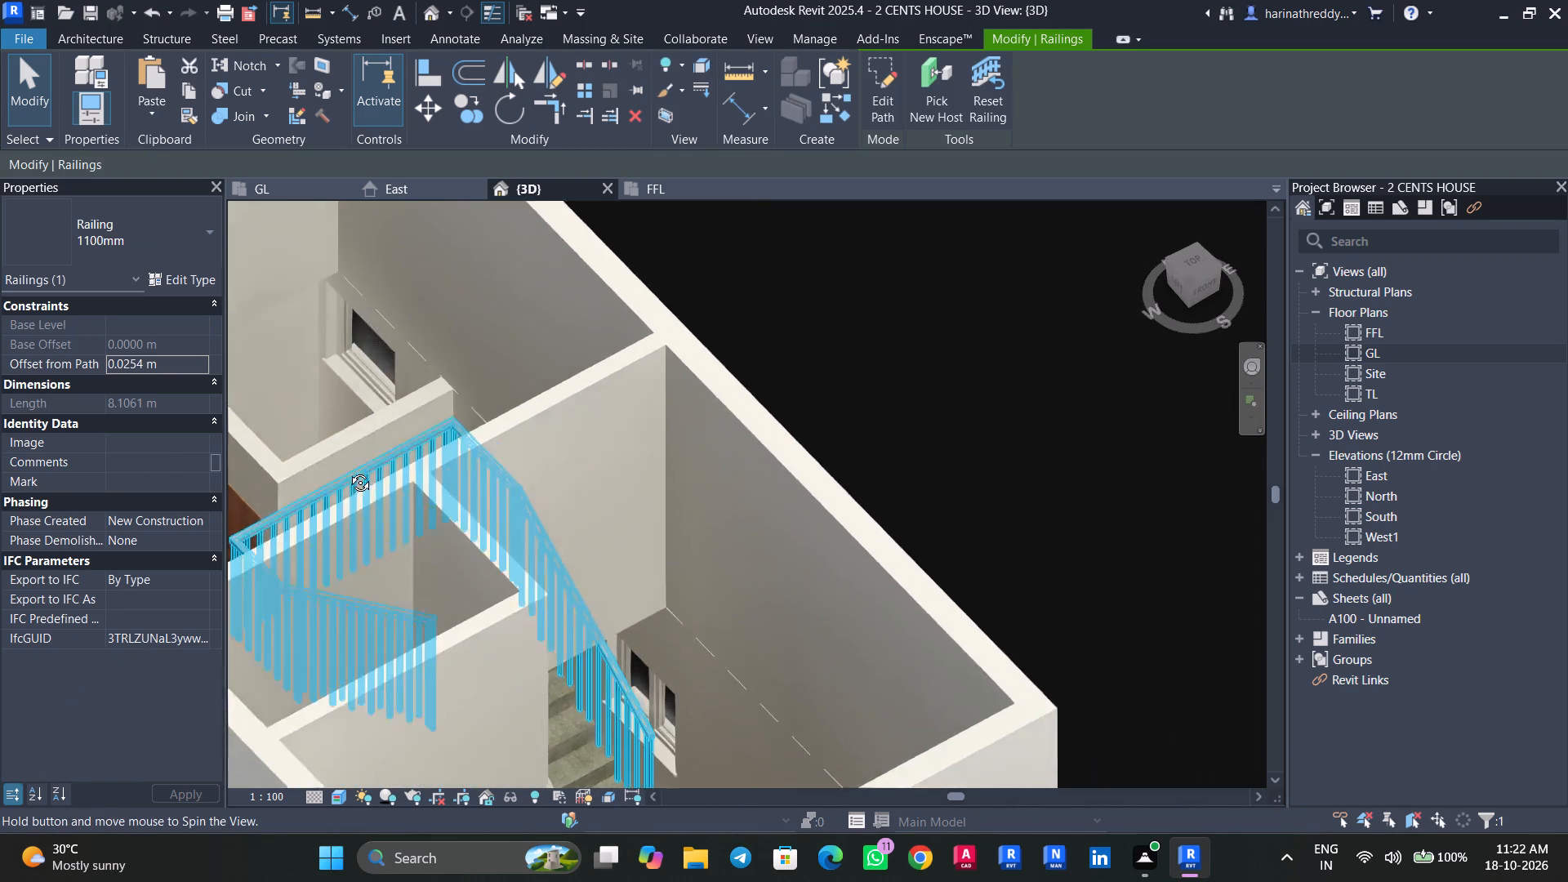
shift+middle_drag(348, 470, 354, 443)
shift+middle_drag(512, 516, 455, 513)
middle_drag(522, 592, 532, 439)
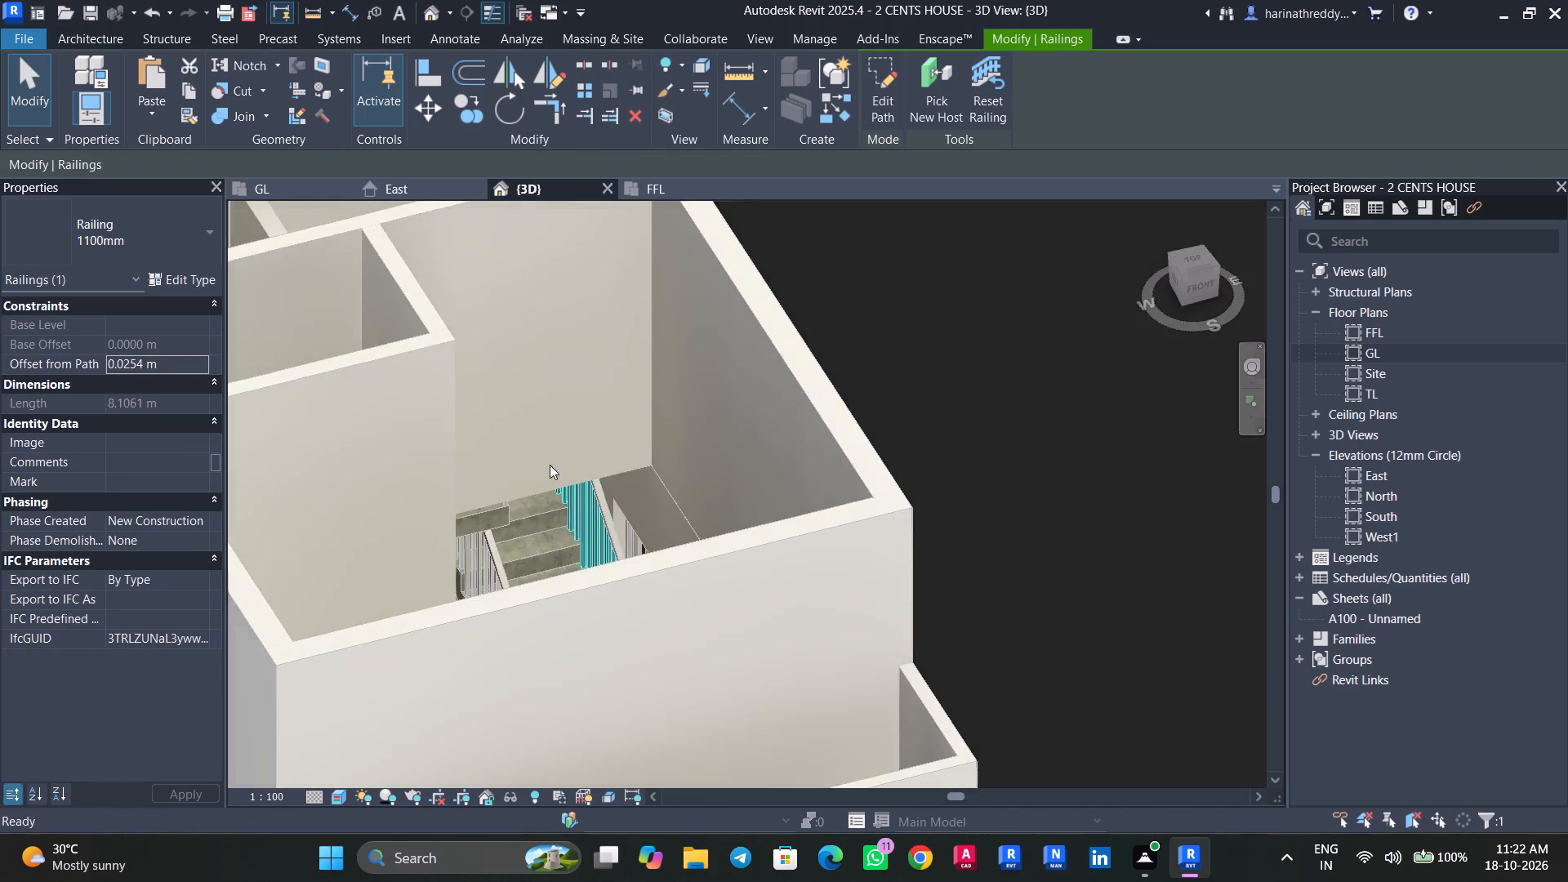
shift+middle_drag(570, 501, 611, 568)
key(Escape)
scroll(640, 715, up, 5)
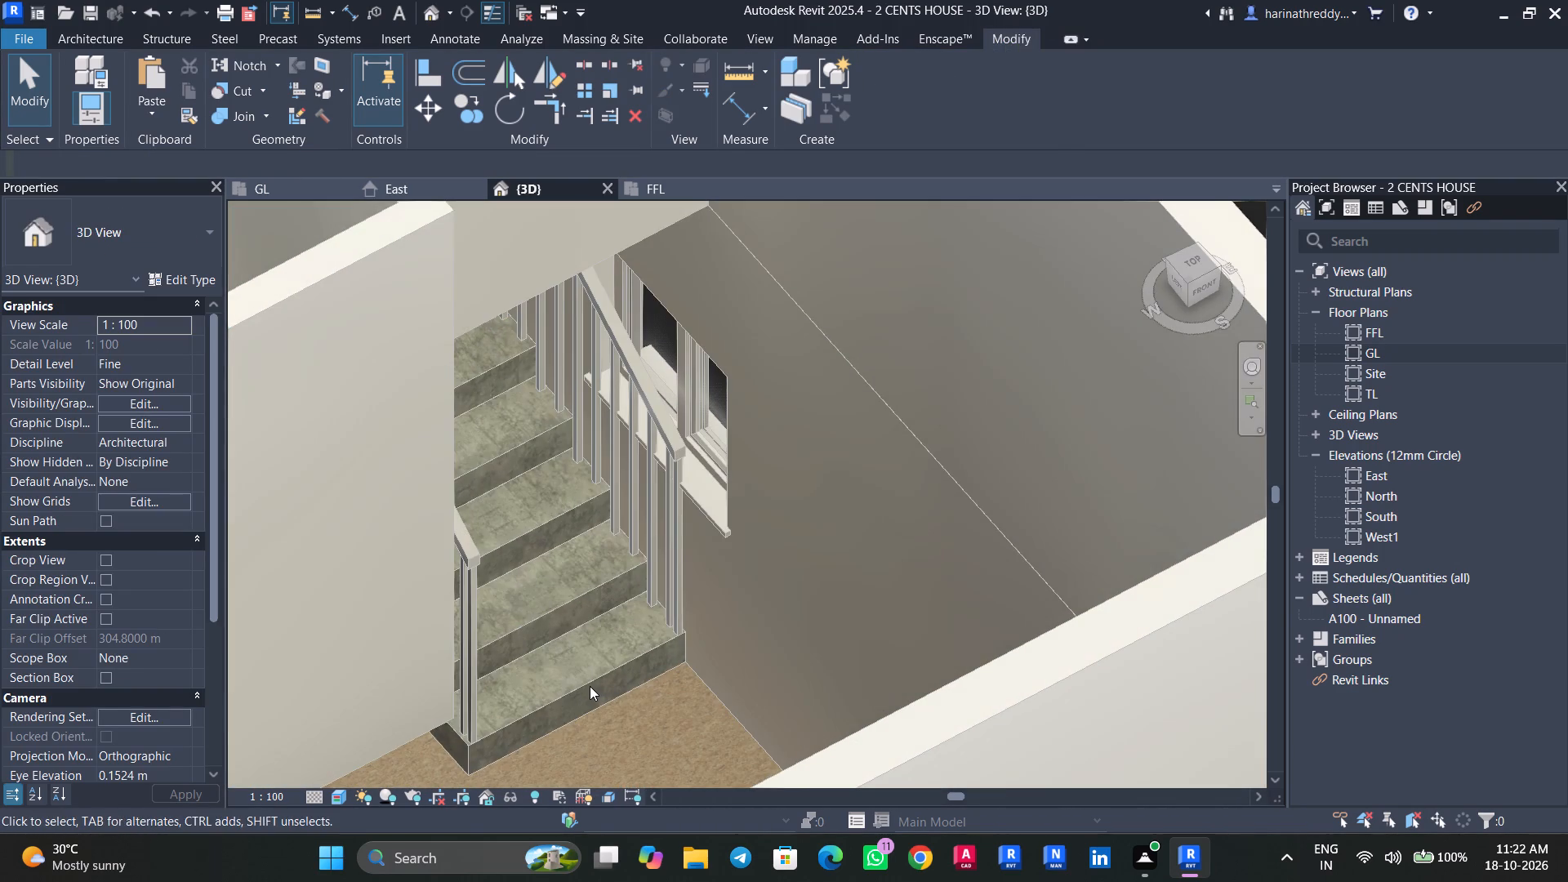
Change the stair's type from the cast-in-place concrete stair to Assembled Stair Private.
click(590, 686)
shift+middle_drag(606, 725, 479, 700)
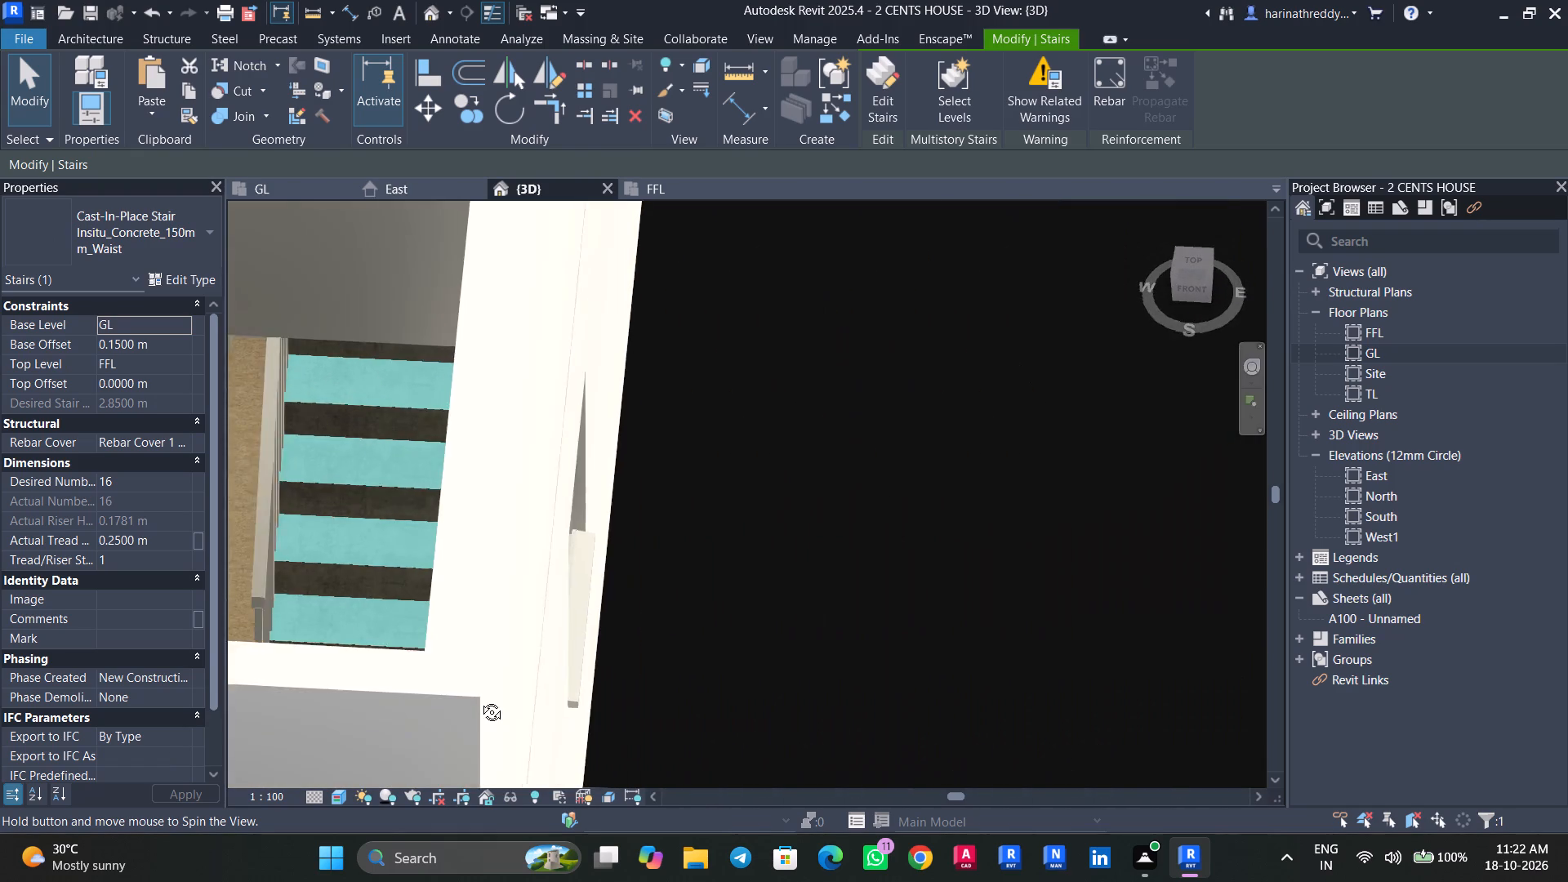
shift+middle_drag(479, 700, 478, 701)
scroll(345, 603, down, 3)
middle_drag(352, 608, 465, 613)
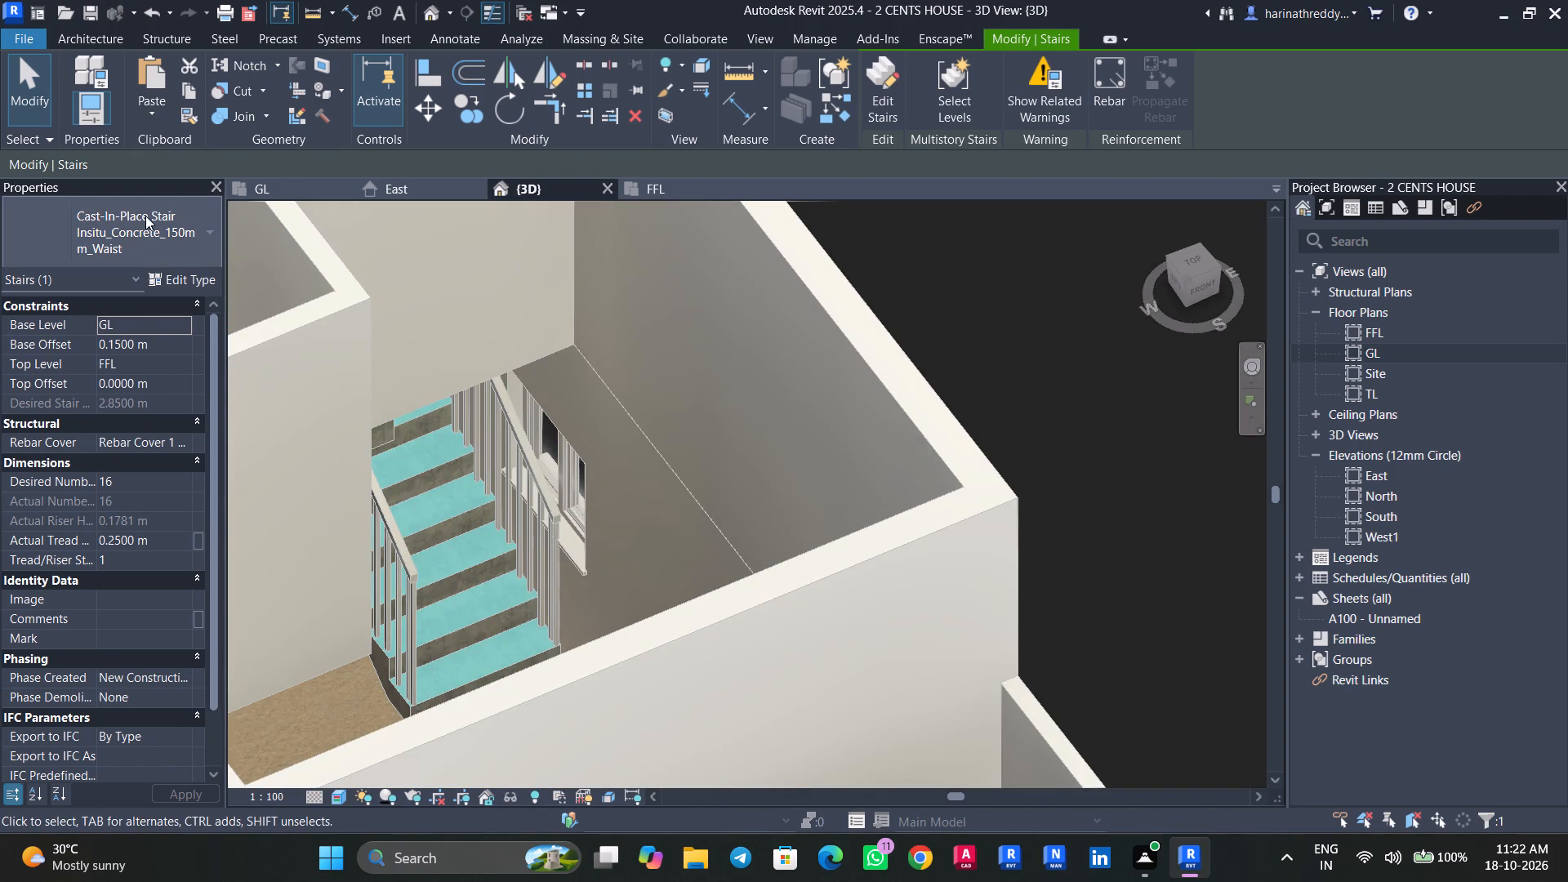
click(145, 216)
click(131, 365)
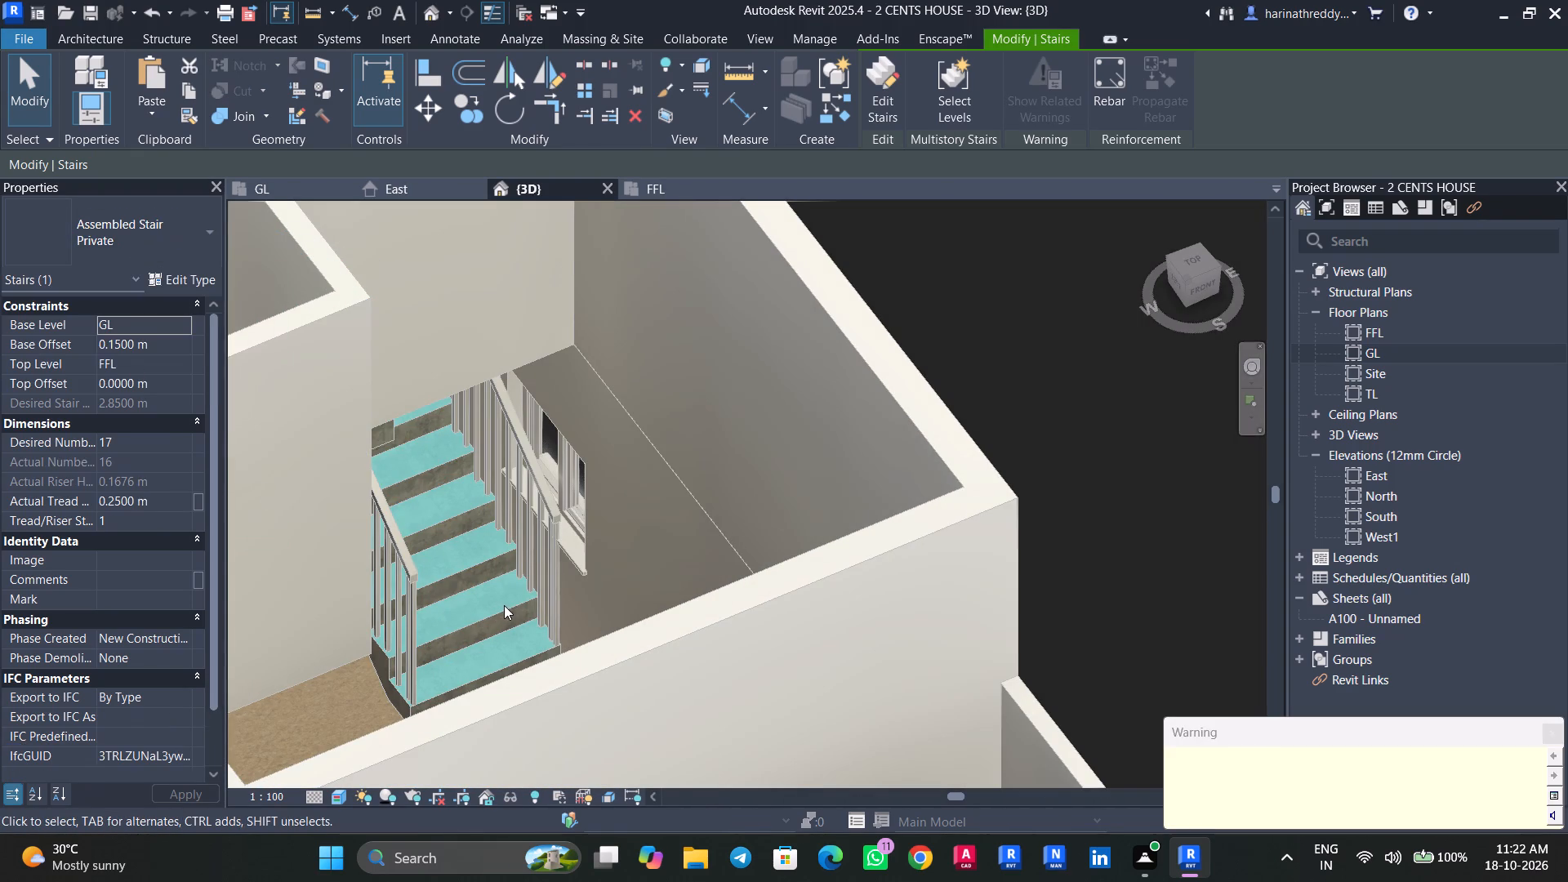
click(1555, 734)
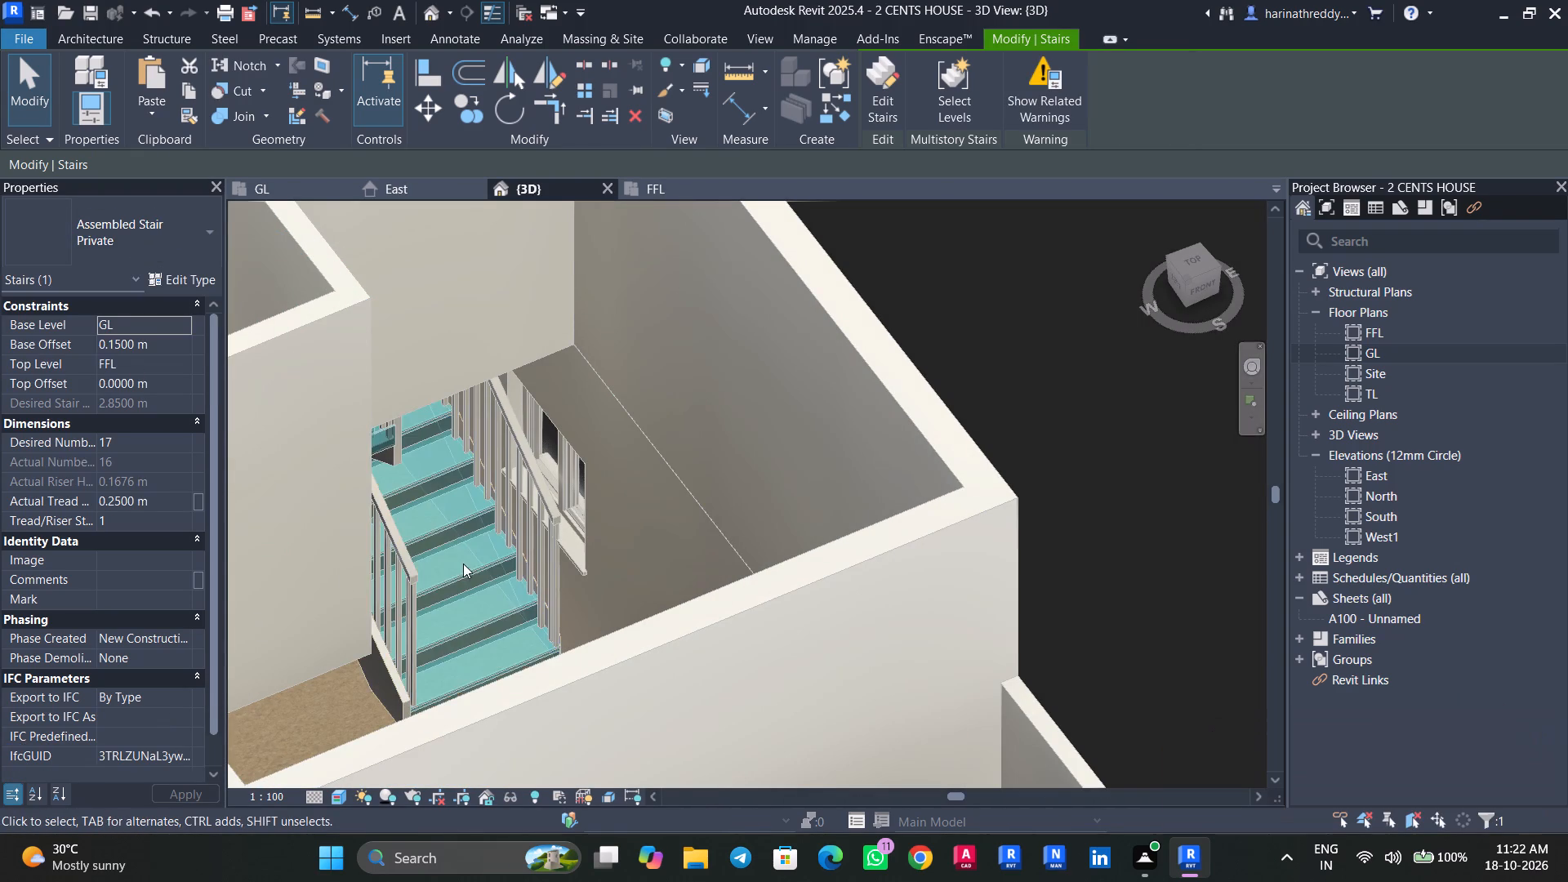
Set the assembled stair's desired number of risers to 16.
shift+middle_drag(463, 563, 328, 595)
key(Escape)
key(Escape)
shift+middle_drag(270, 684, 332, 588)
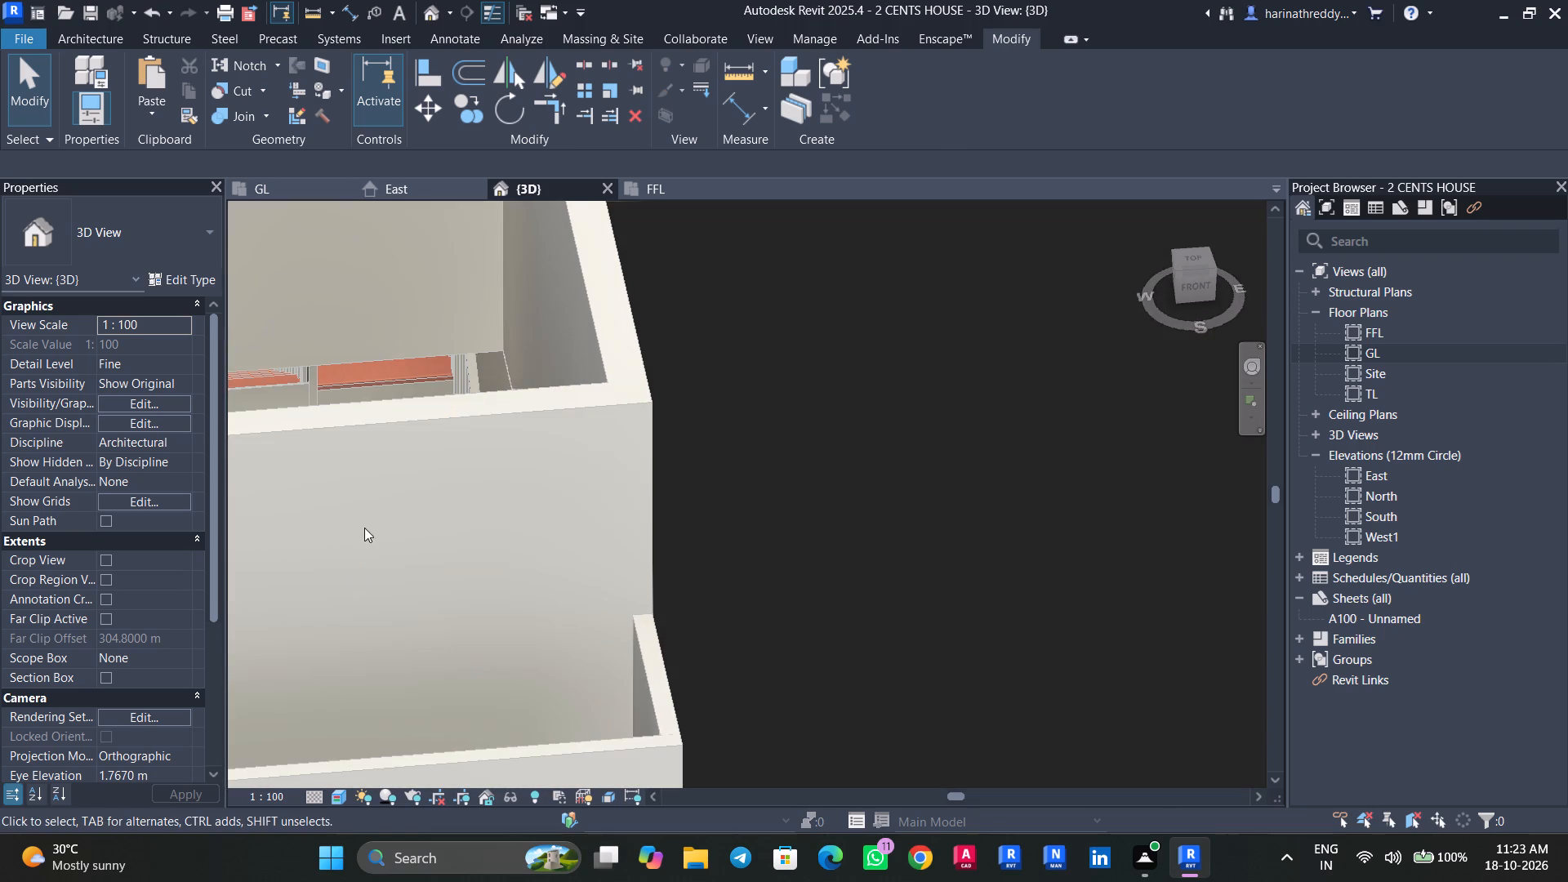
click(366, 393)
shift+middle_drag(366, 393, 497, 581)
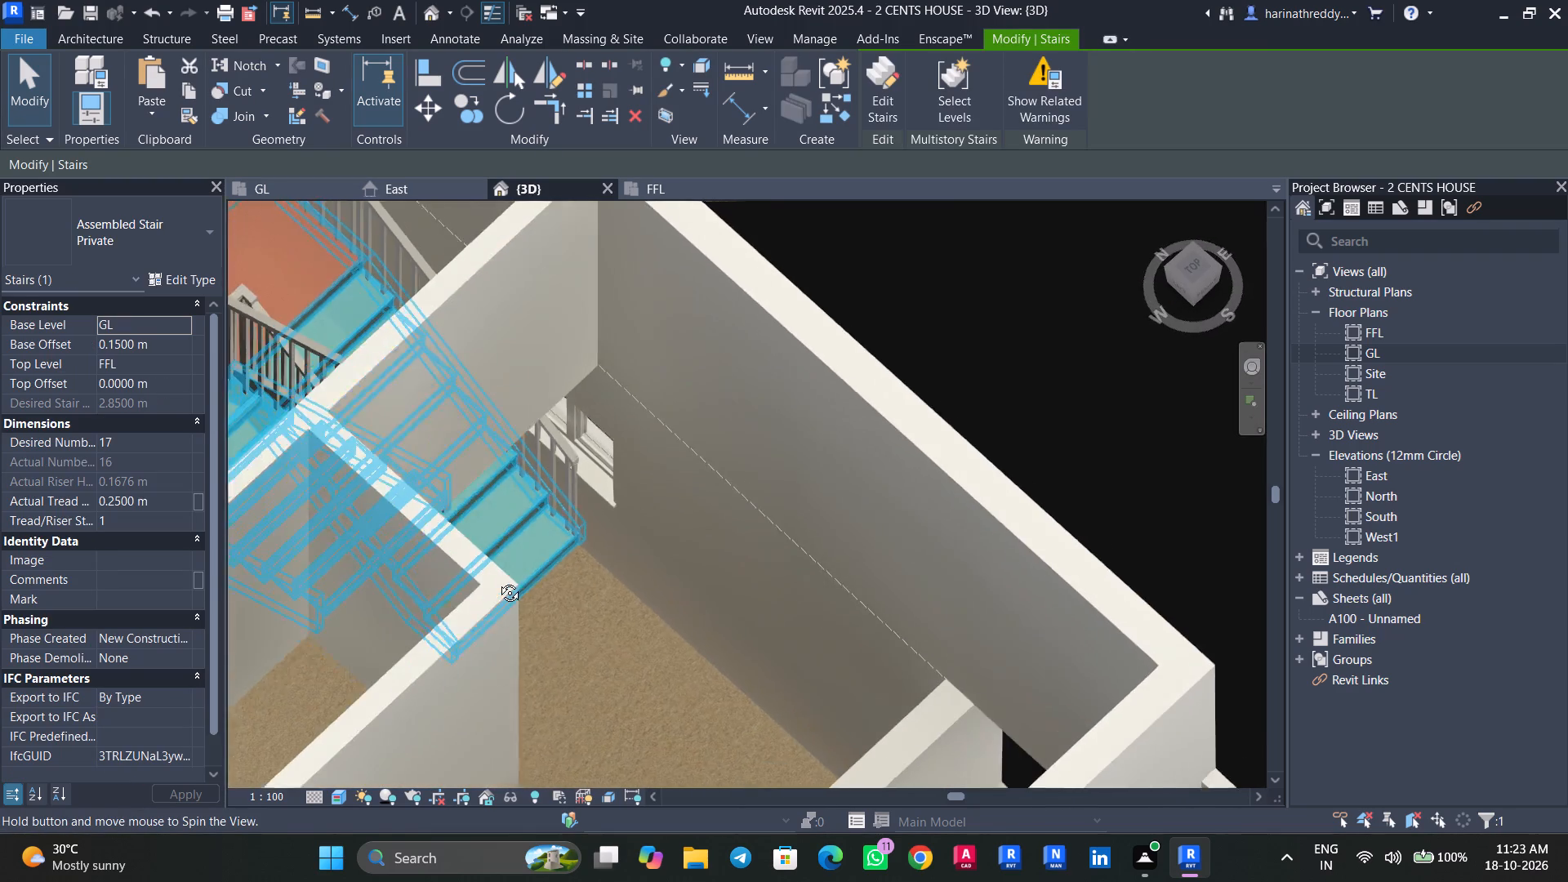
shift+middle_drag(497, 581, 746, 512)
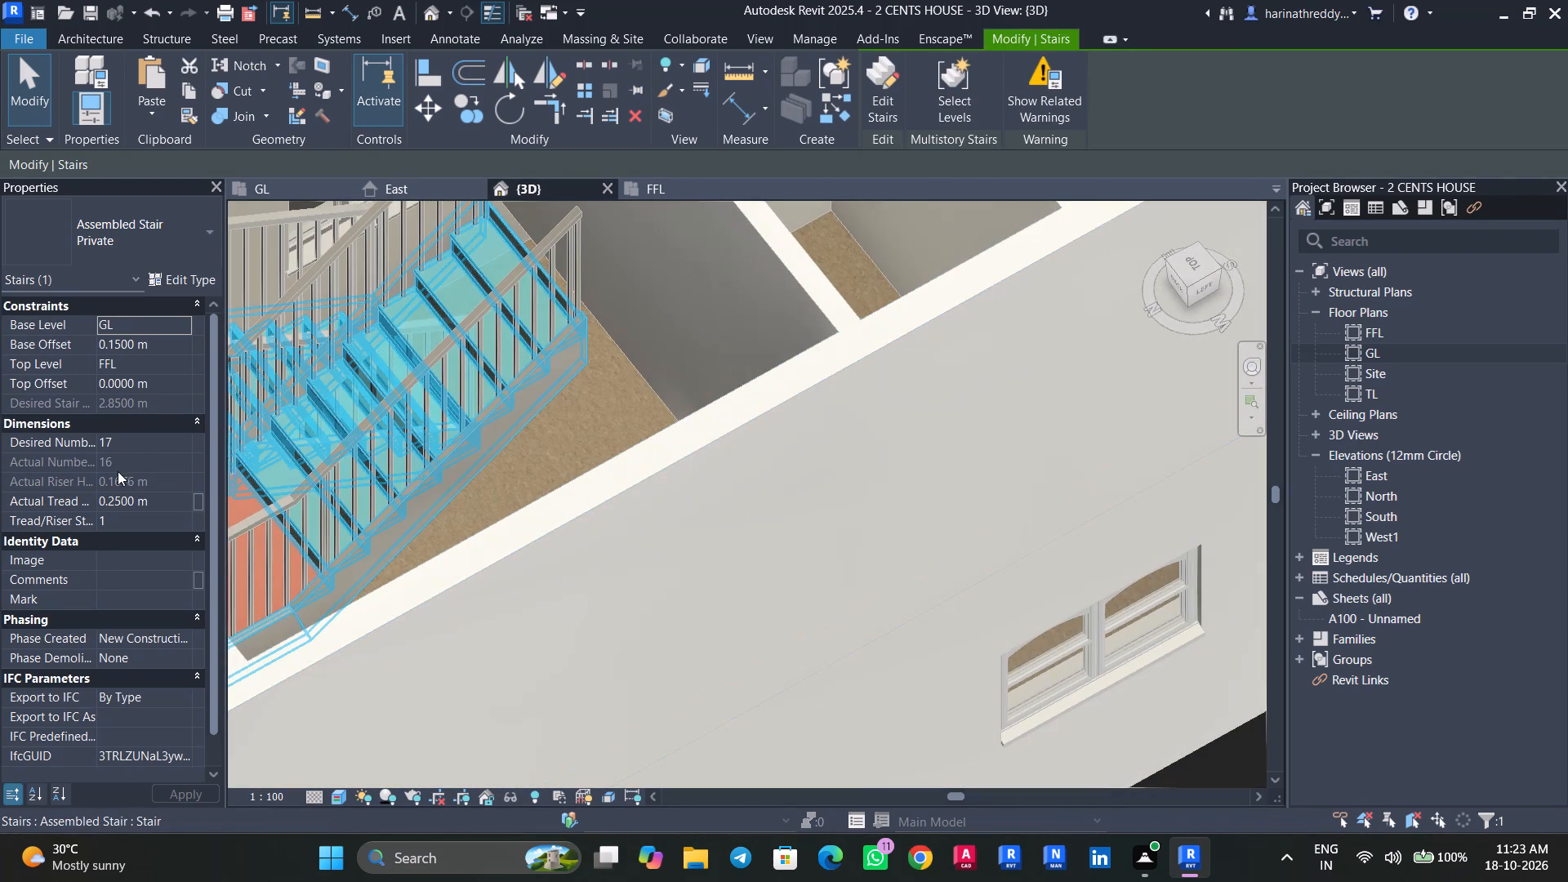
click(145, 434)
text(16)
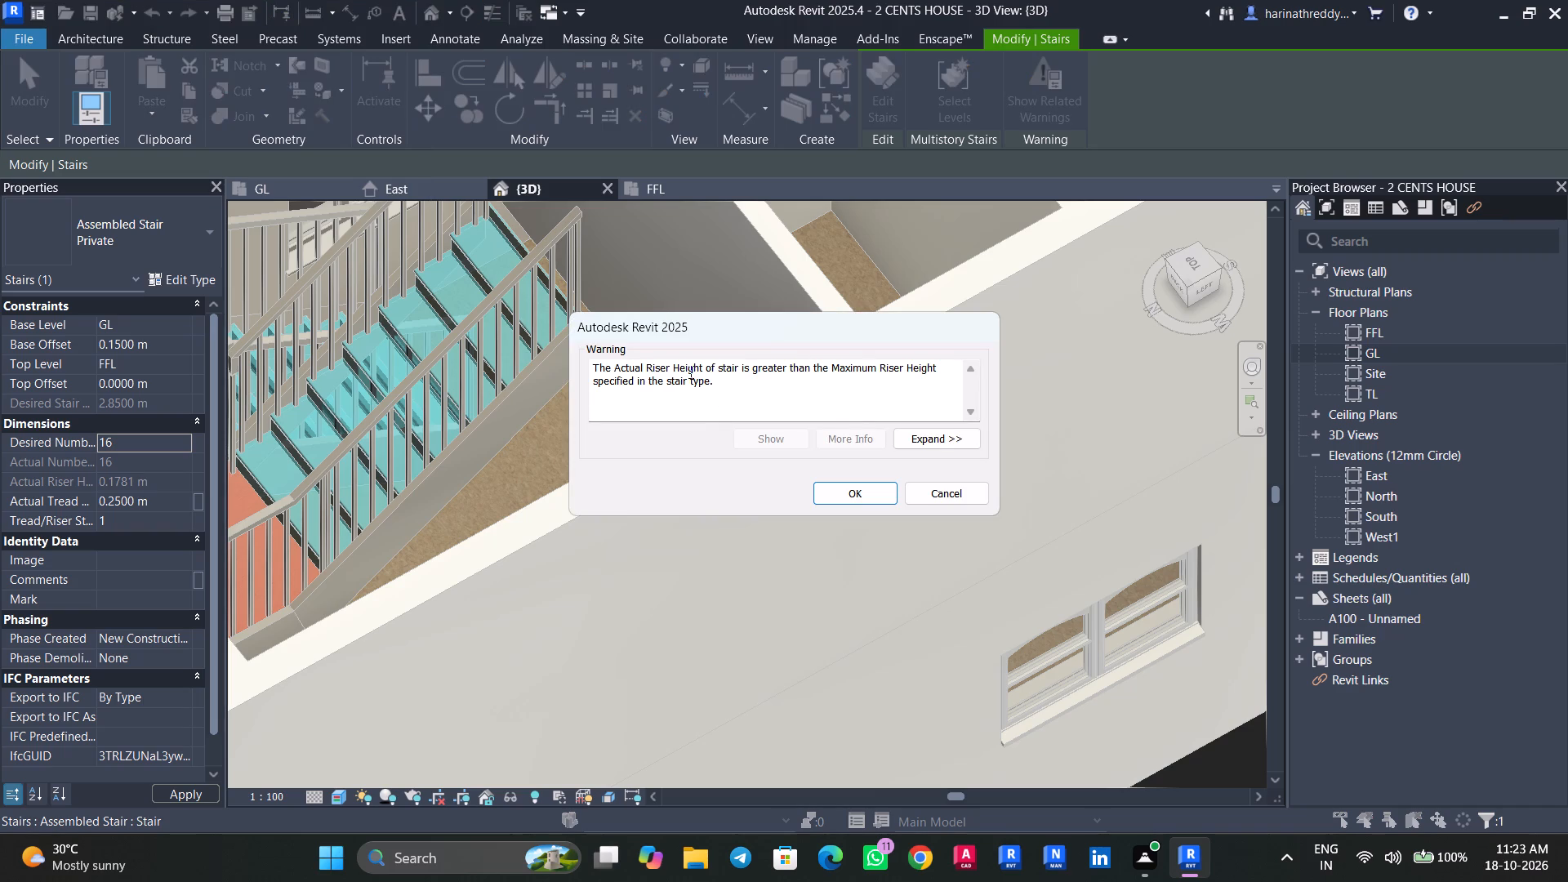
click(829, 493)
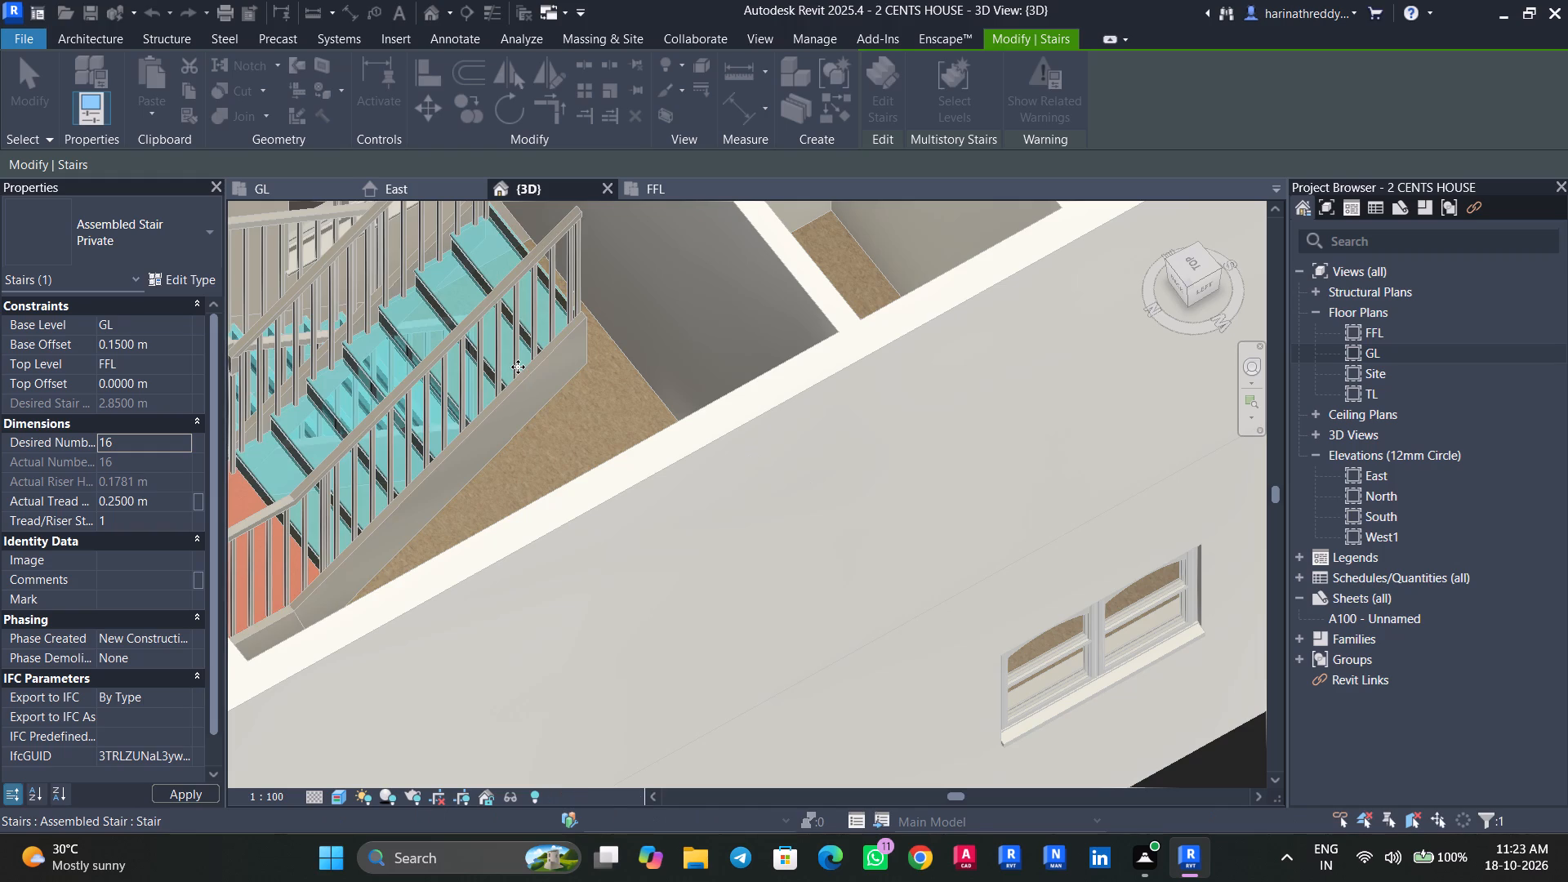
key(Escape)
key(Escape)
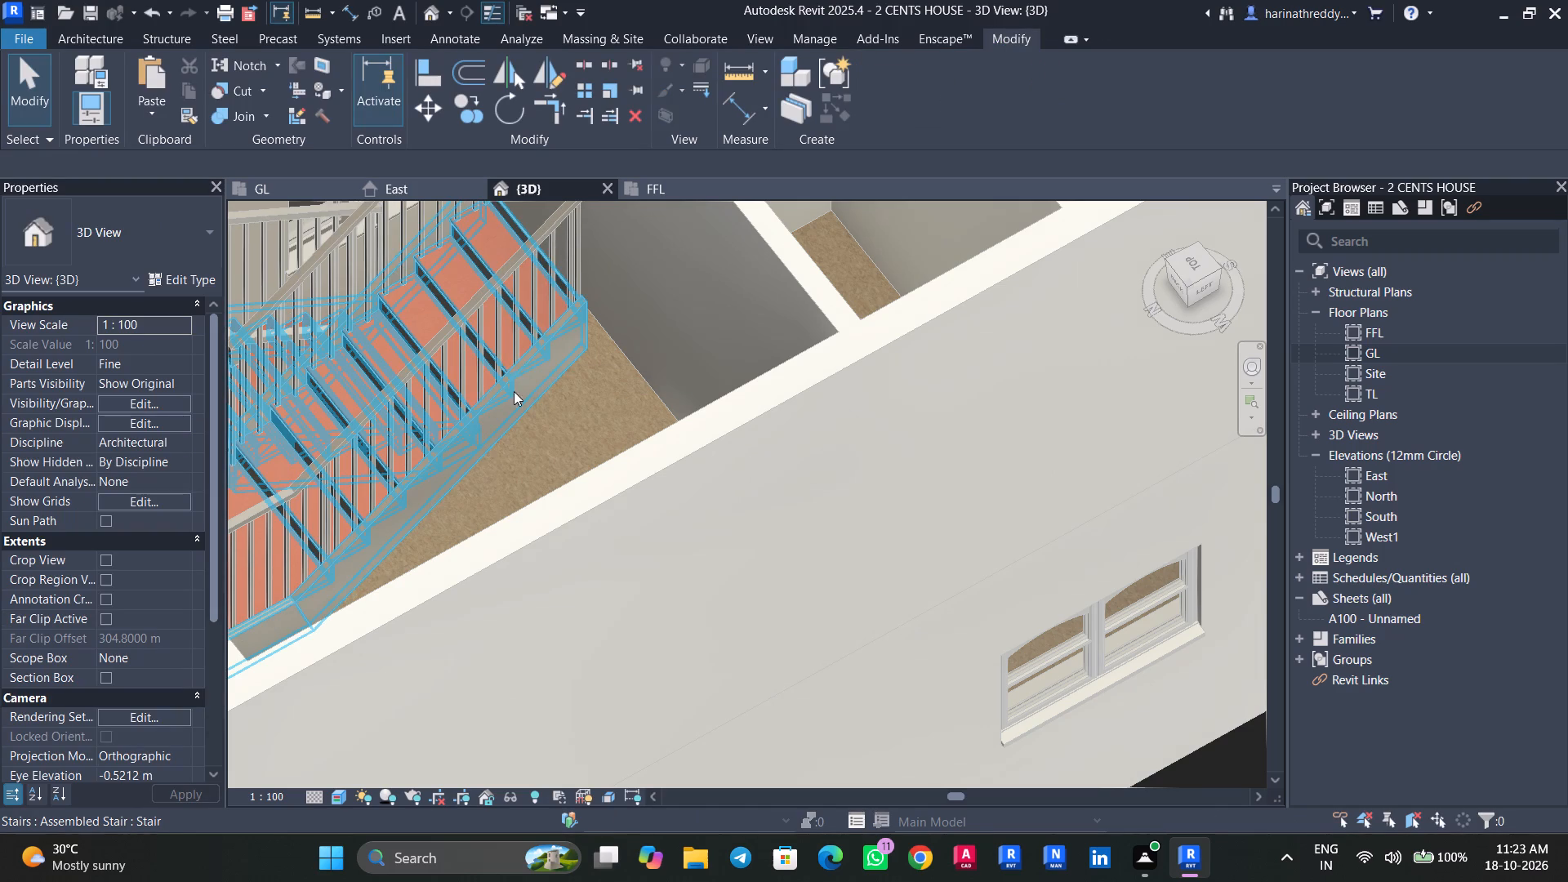
Examine the assembled stair's runs, landing and railings in 3D from several angles.
scroll(557, 425, down, 3)
shift+middle_drag(562, 425, 563, 351)
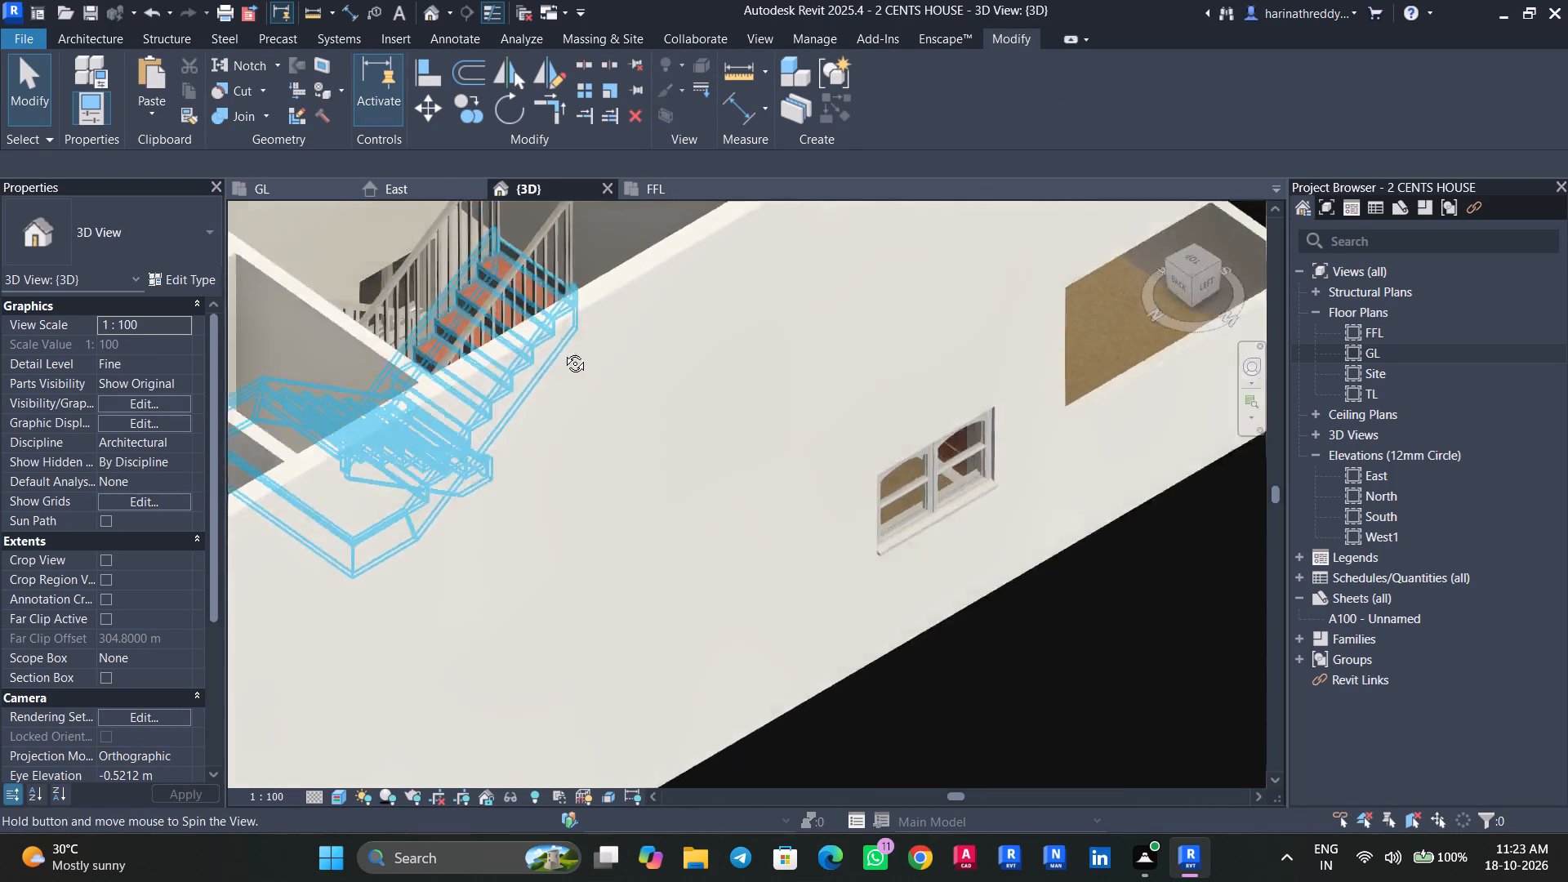
shift+middle_drag(563, 351, 510, 382)
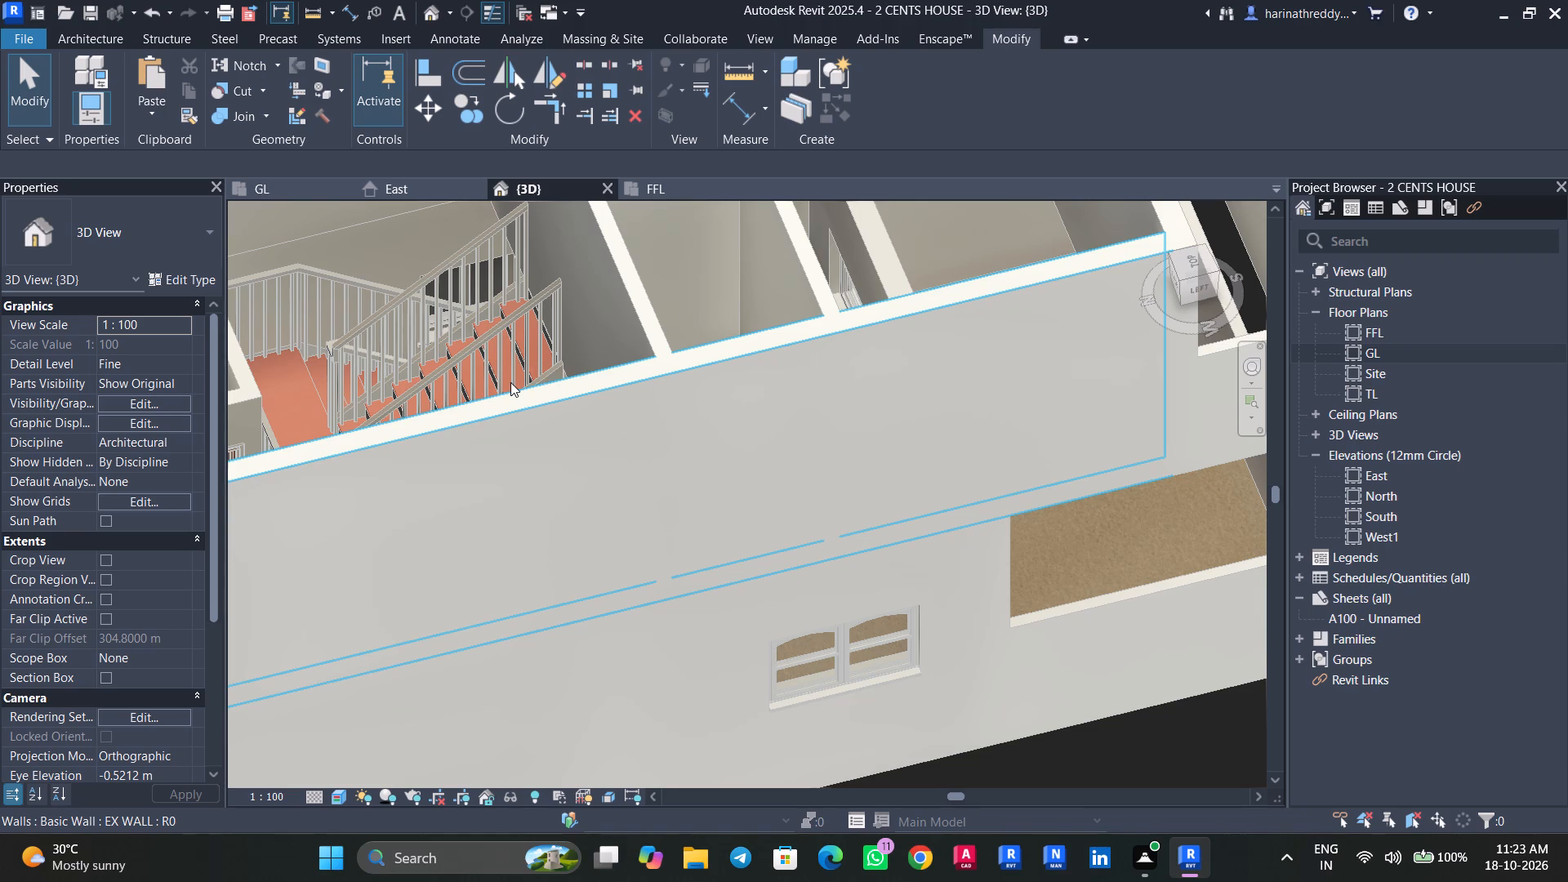
scroll(535, 318, up, 1)
scroll(535, 318, down, 1)
shift+middle_drag(534, 317, 531, 317)
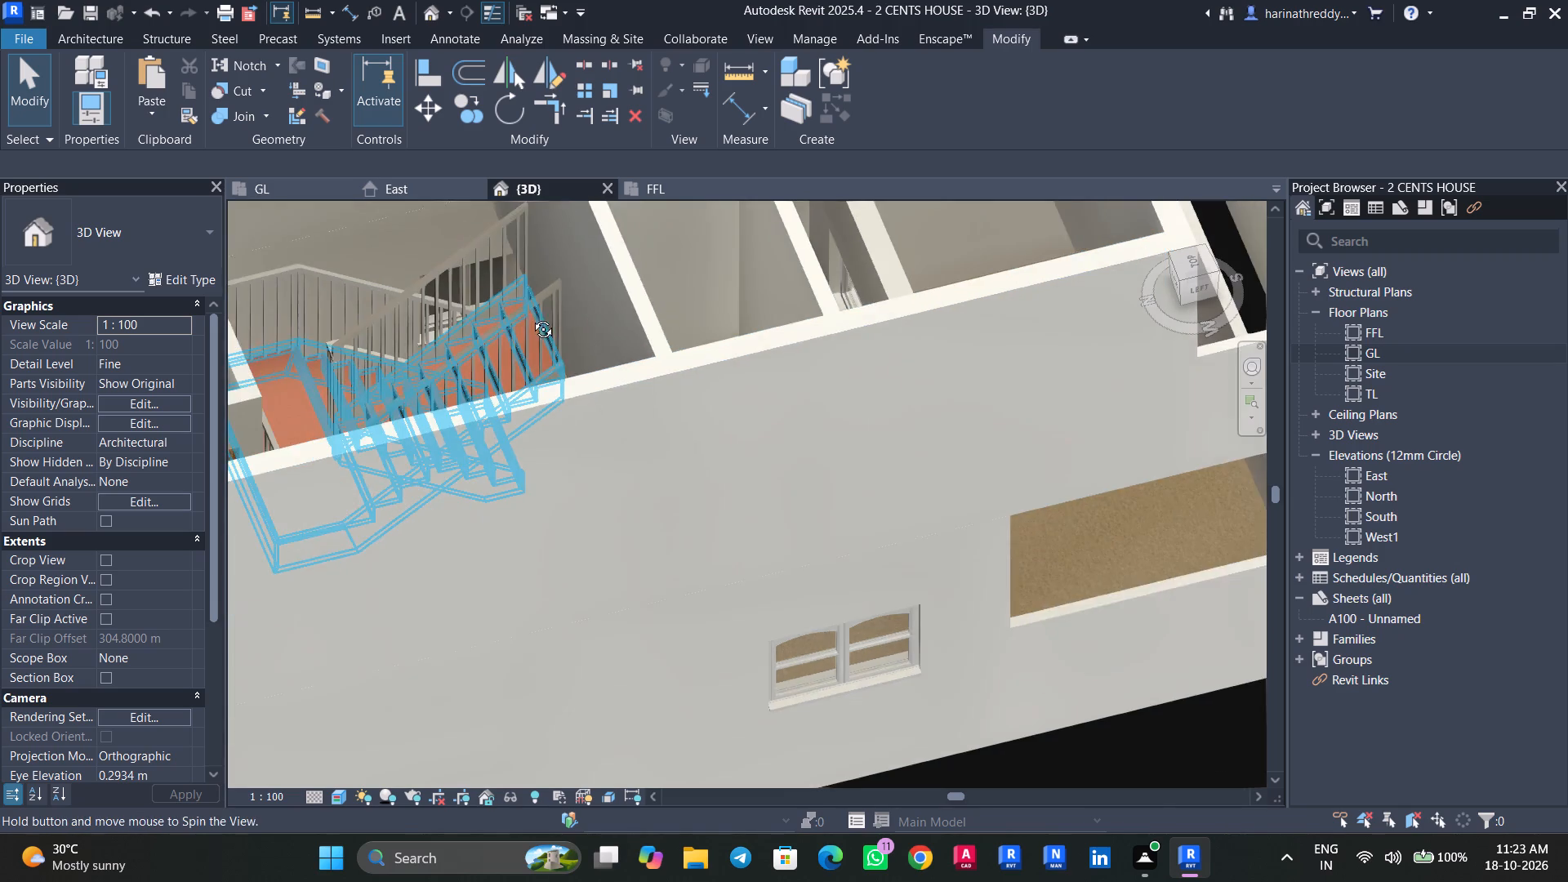
shift+middle_drag(531, 317, 329, 334)
click(275, 294)
shift+middle_drag(301, 318, 352, 363)
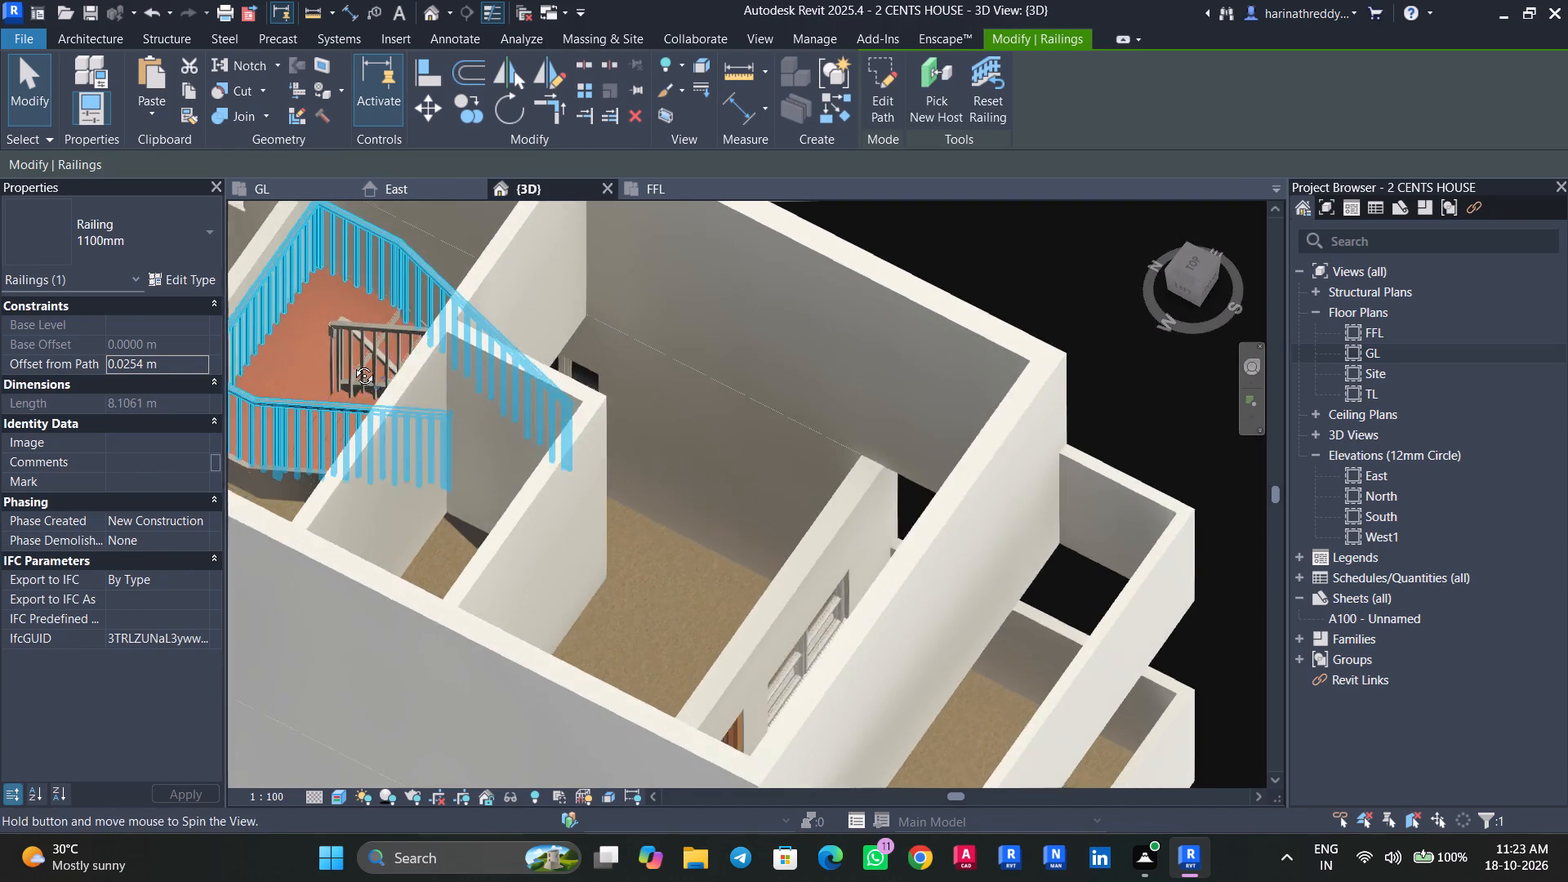
shift+middle_drag(352, 363, 354, 367)
key(Escape)
key(Escape)
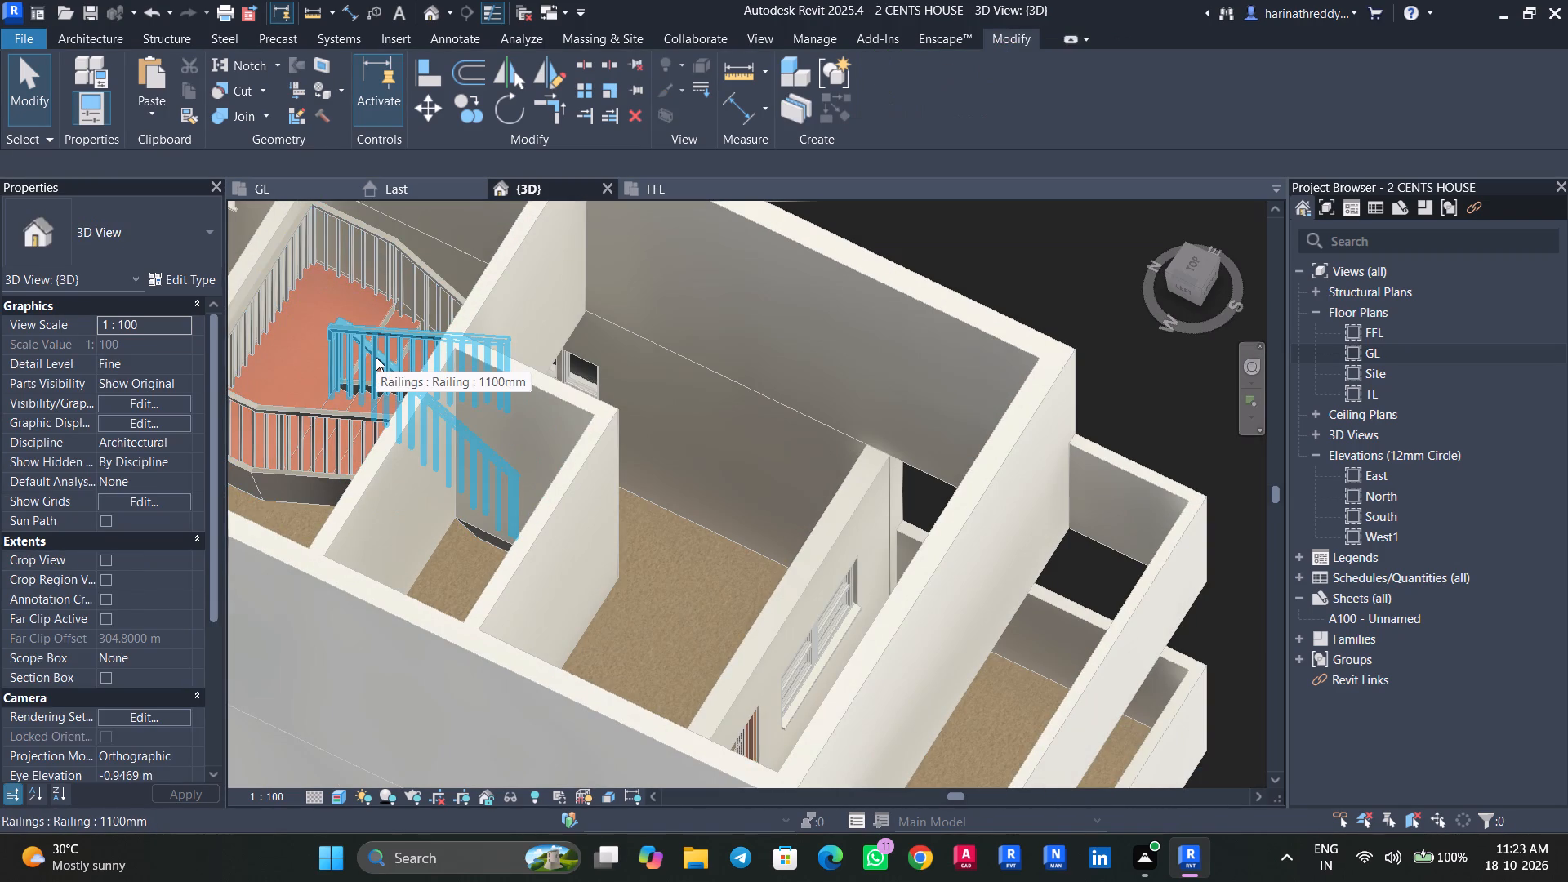
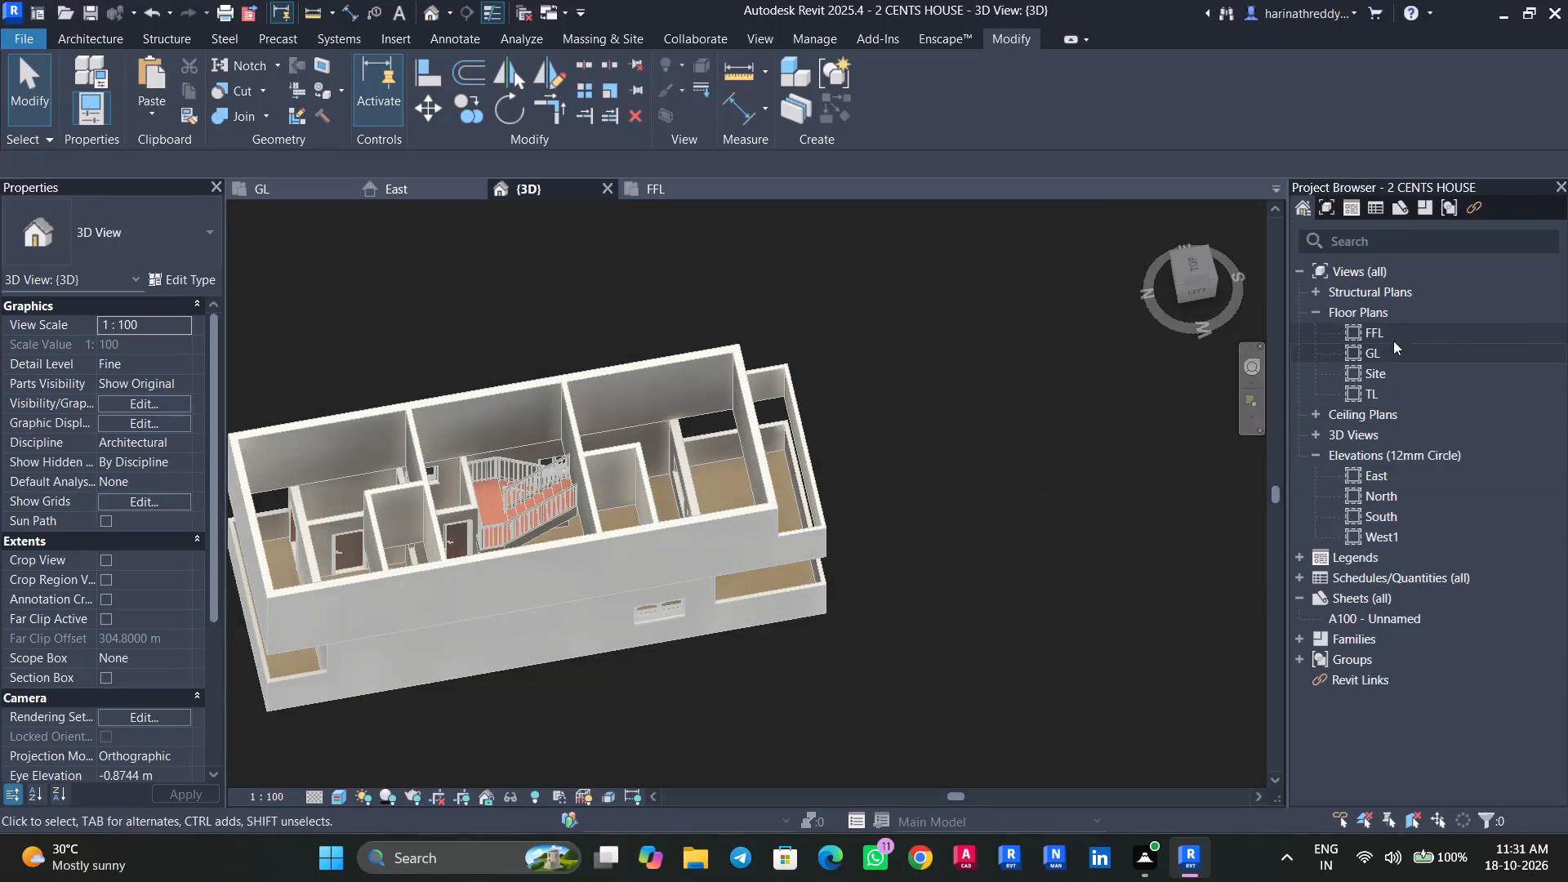
Examine the reference image's first floor plan against the modelled stair and rooms in the GL floor plan.
double_click(1372, 350)
double_click(1372, 325)
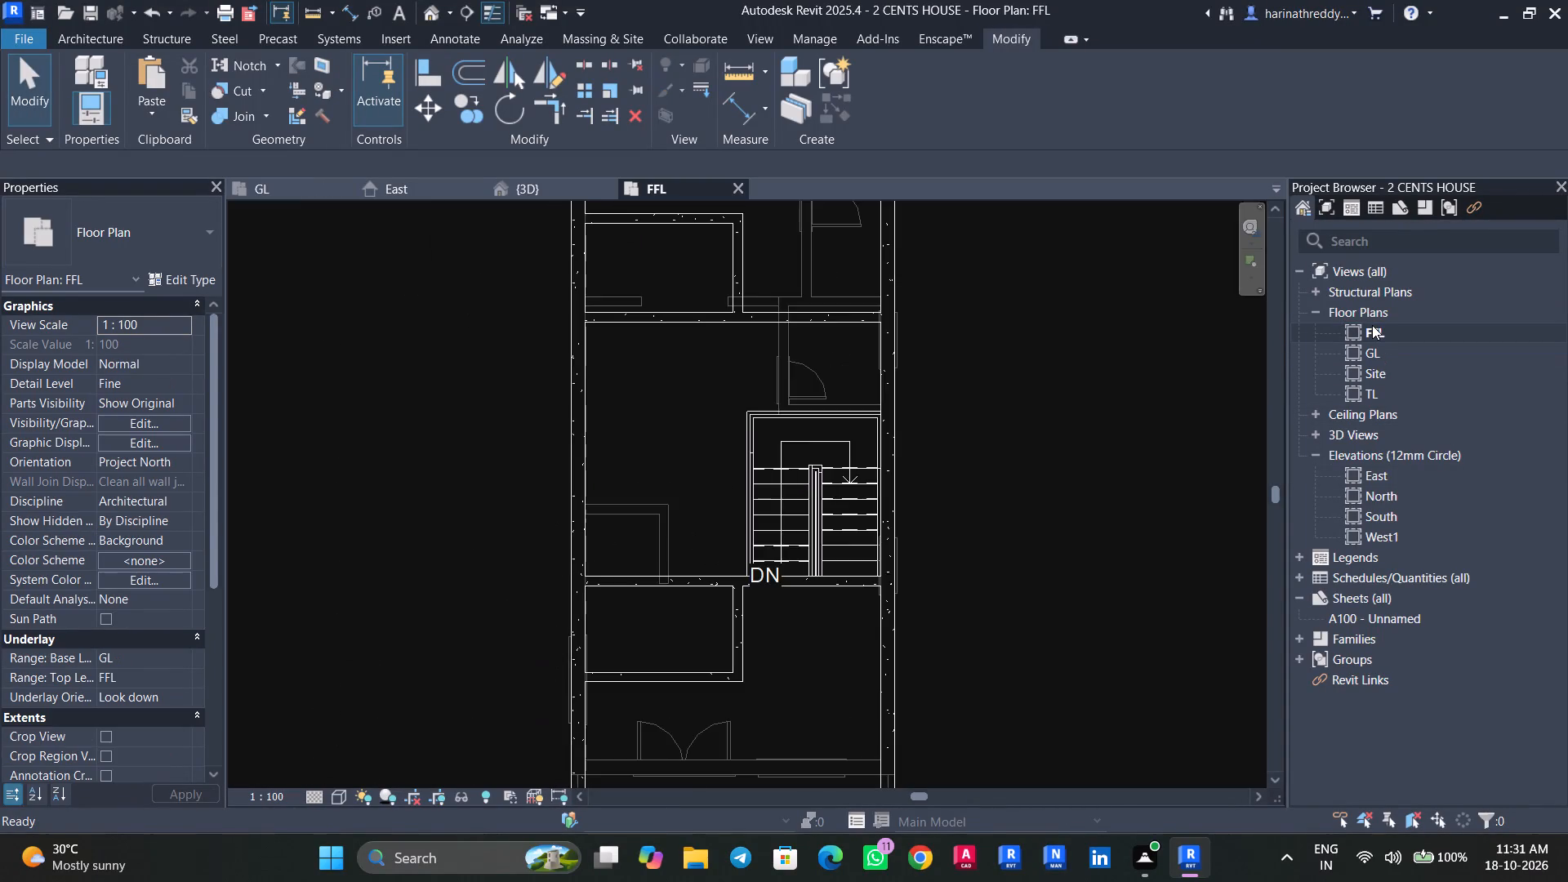
scroll(1130, 420, down, 5)
double_click(1365, 354)
scroll(1020, 465, down, 3)
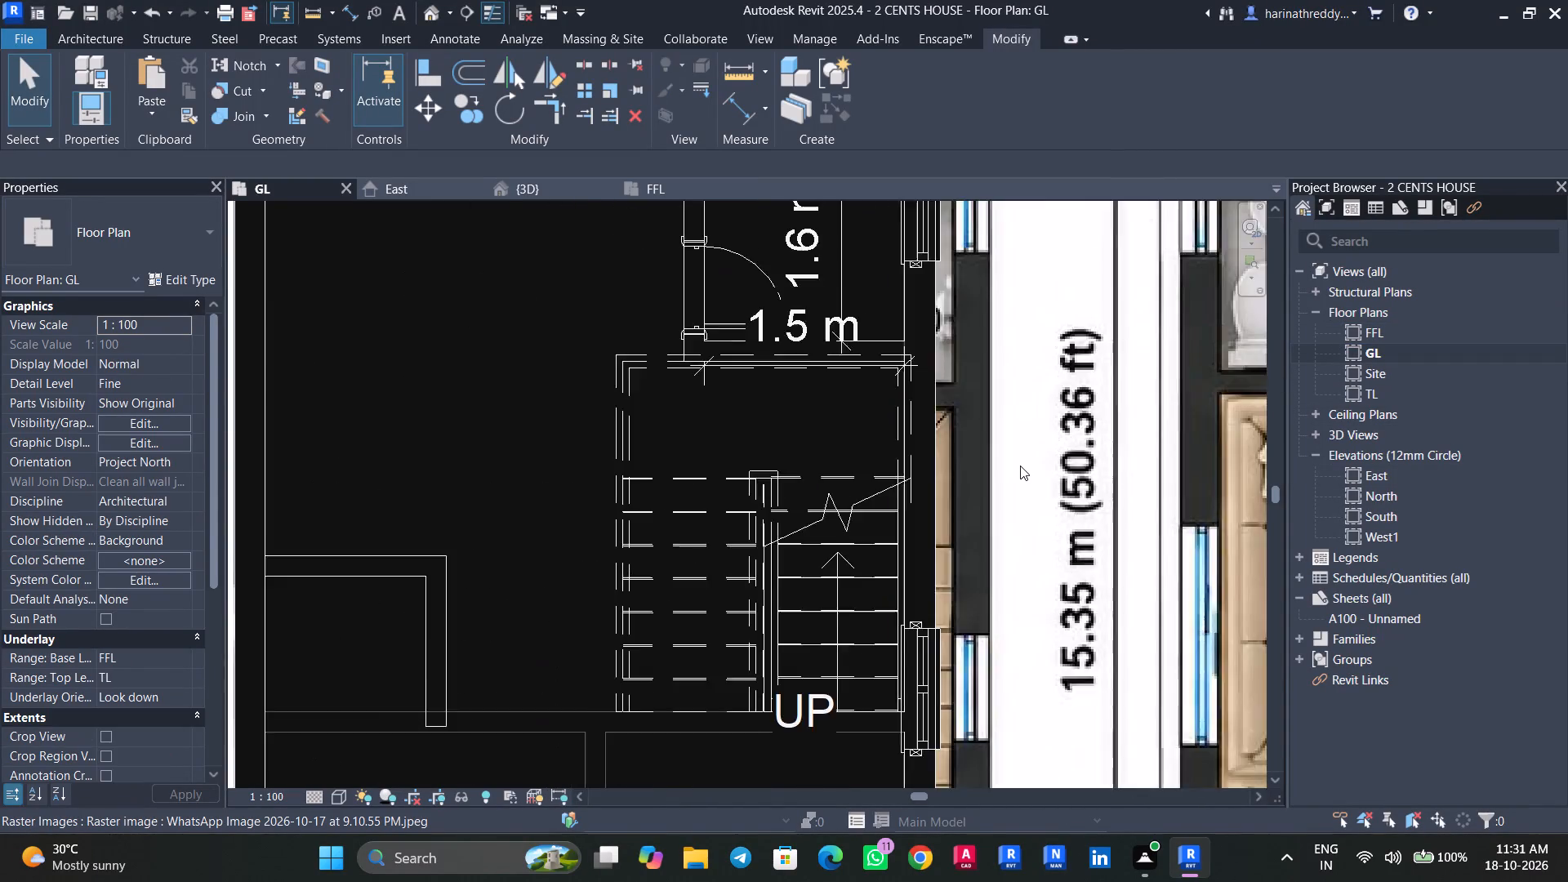
scroll(1020, 465, down, 10)
middle_drag(1019, 515, 788, 566)
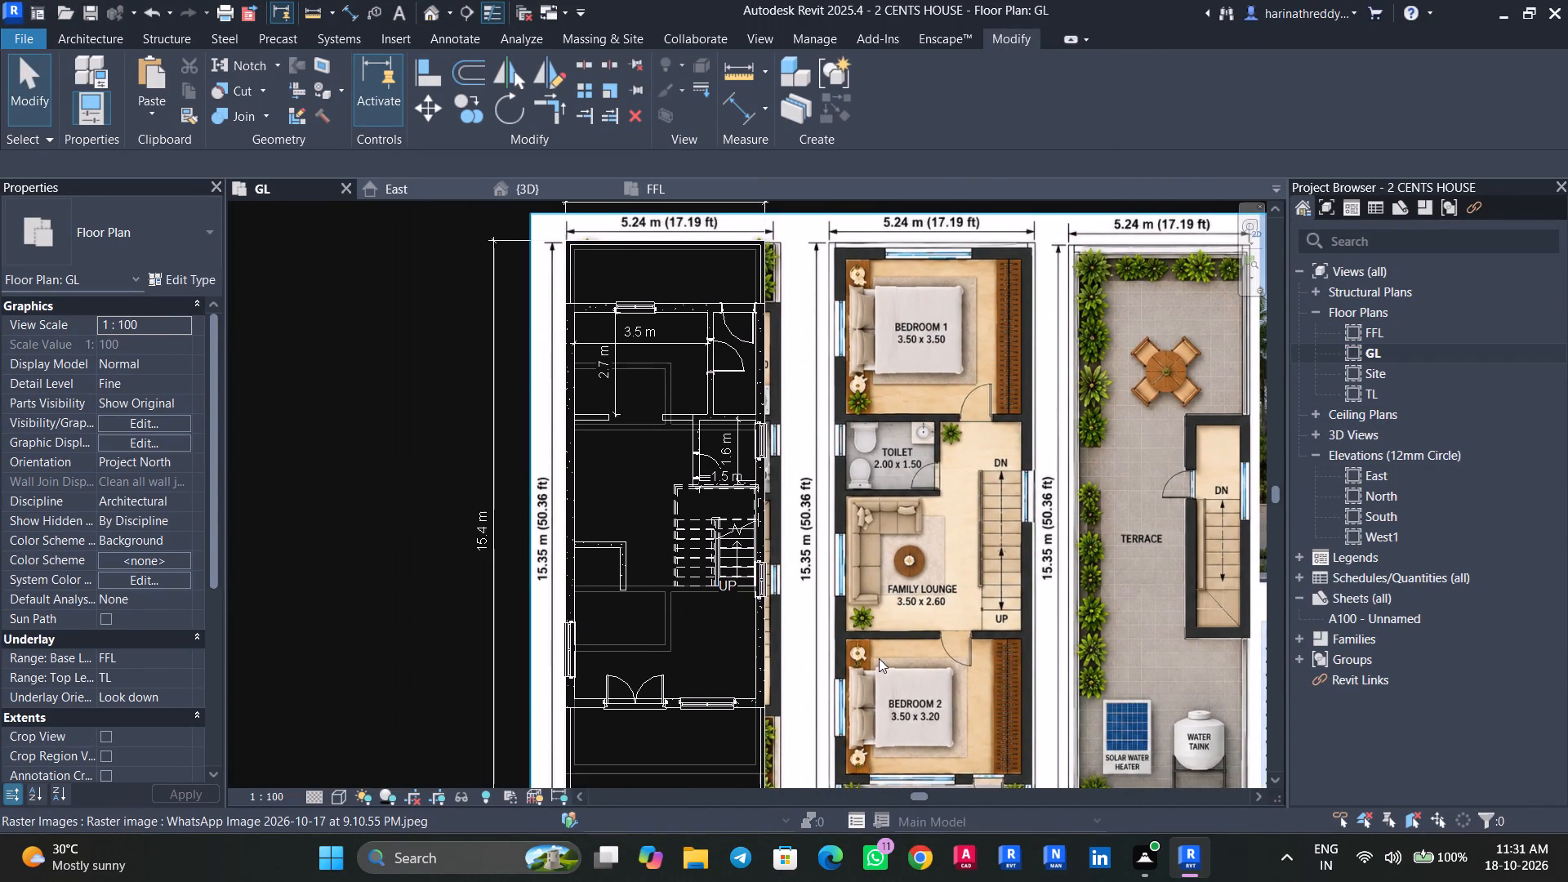
middle_drag(879, 658, 848, 608)
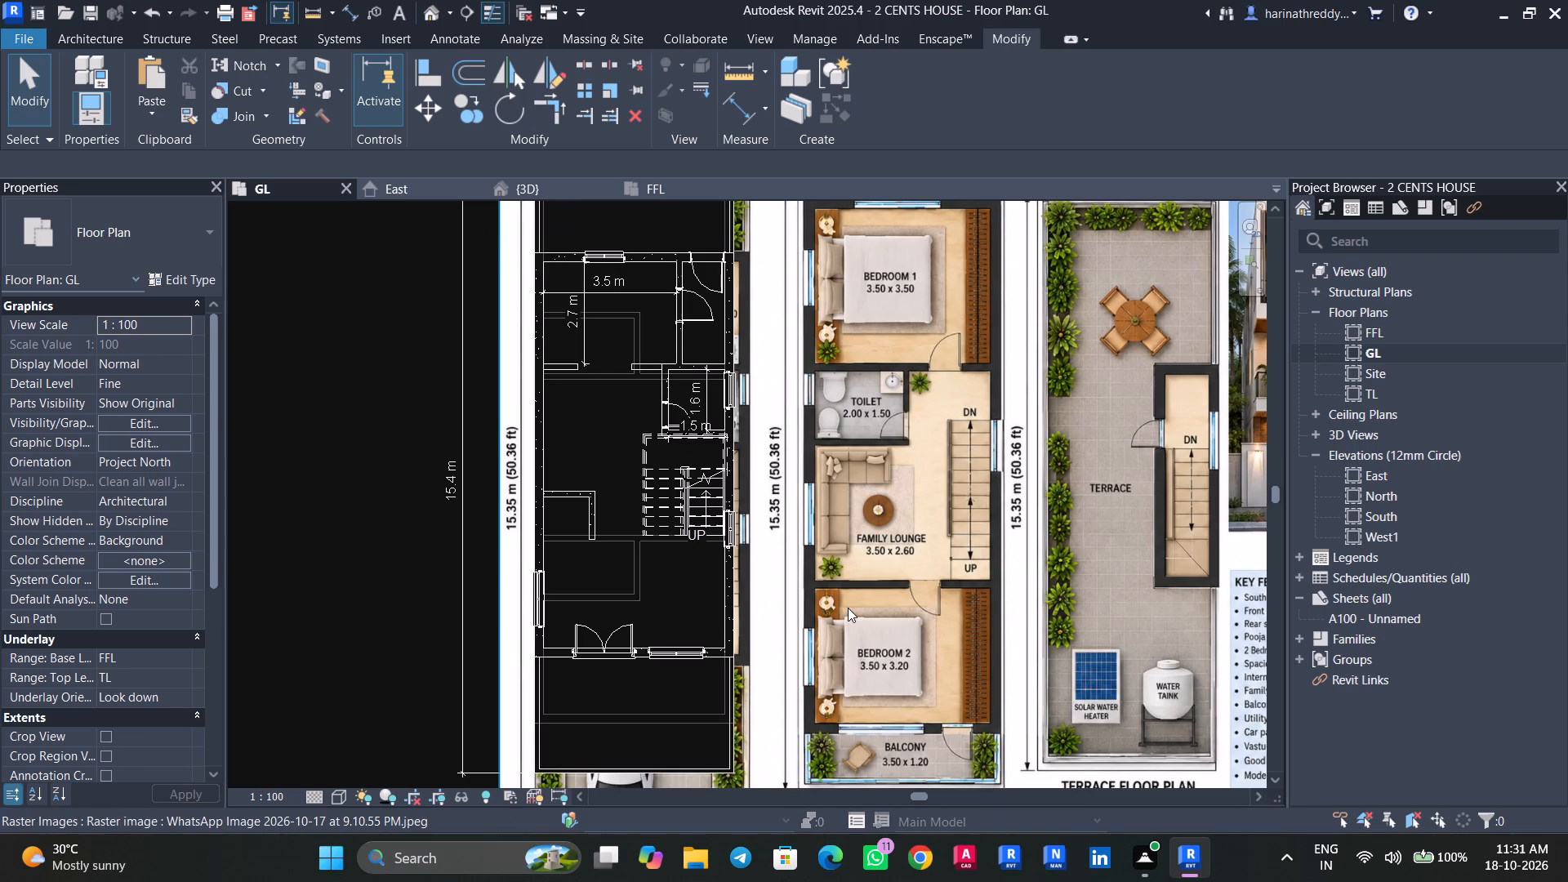
scroll(907, 691, down, 1)
middle_drag(907, 692, 890, 650)
scroll(890, 650, up, 4)
scroll(951, 452, up, 2)
middle_drag(952, 452, 911, 639)
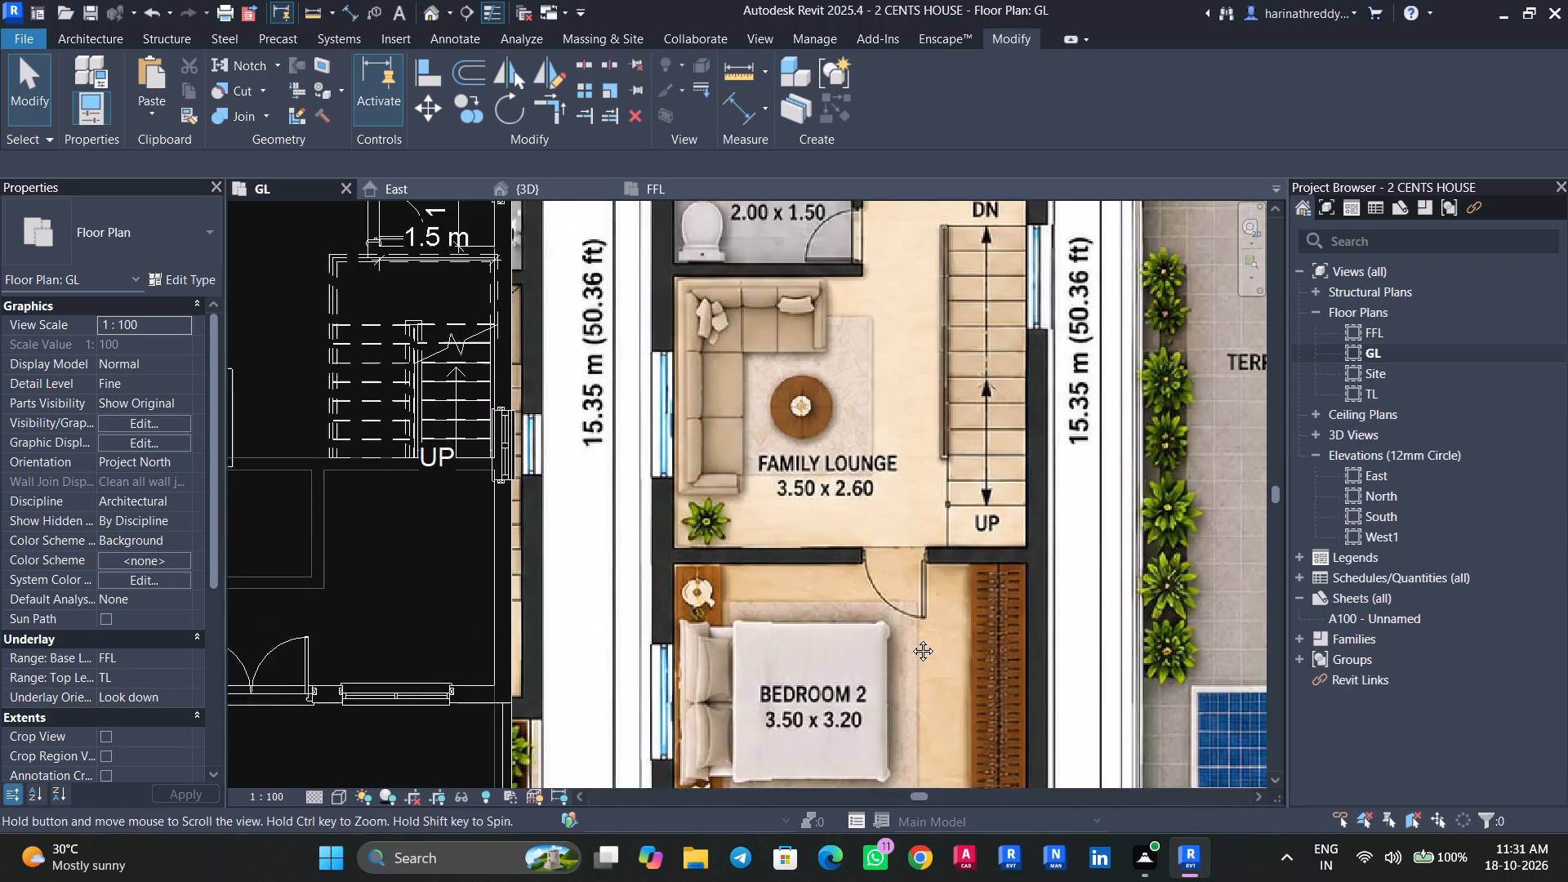
middle_drag(911, 639, 887, 672)
scroll(887, 672, up, 2)
scroll(887, 672, down, 6)
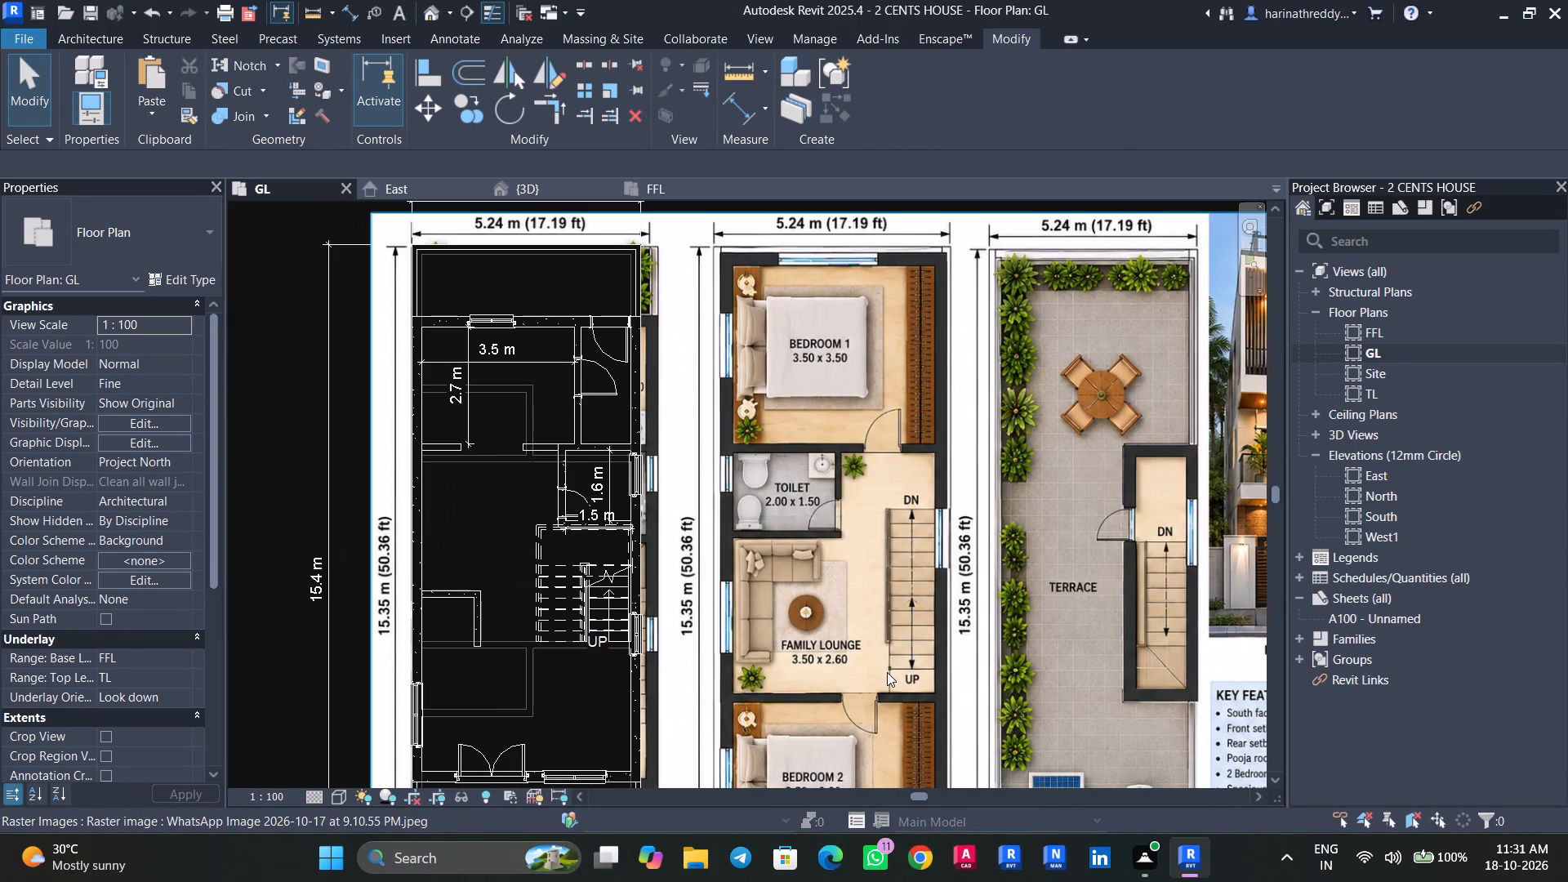
Copy the reference plan image from the GL floor plan and paste it aligned to the Floor Plan: FFL view.
click(1382, 327)
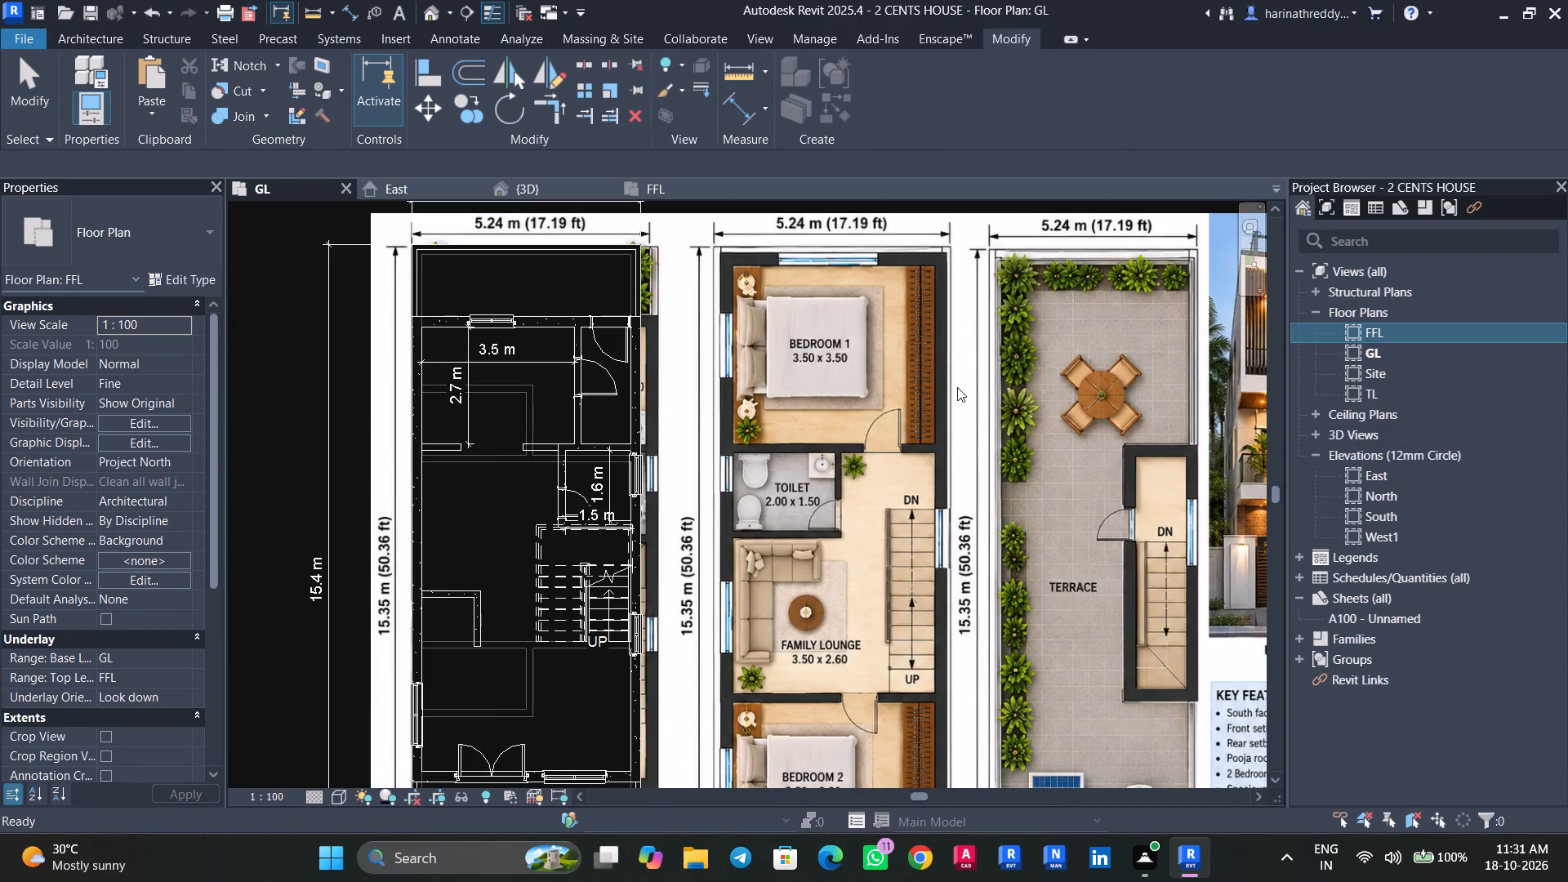
key(Escape)
key(Escape)
click(876, 218)
scroll(795, 412, down, 3)
click(872, 515)
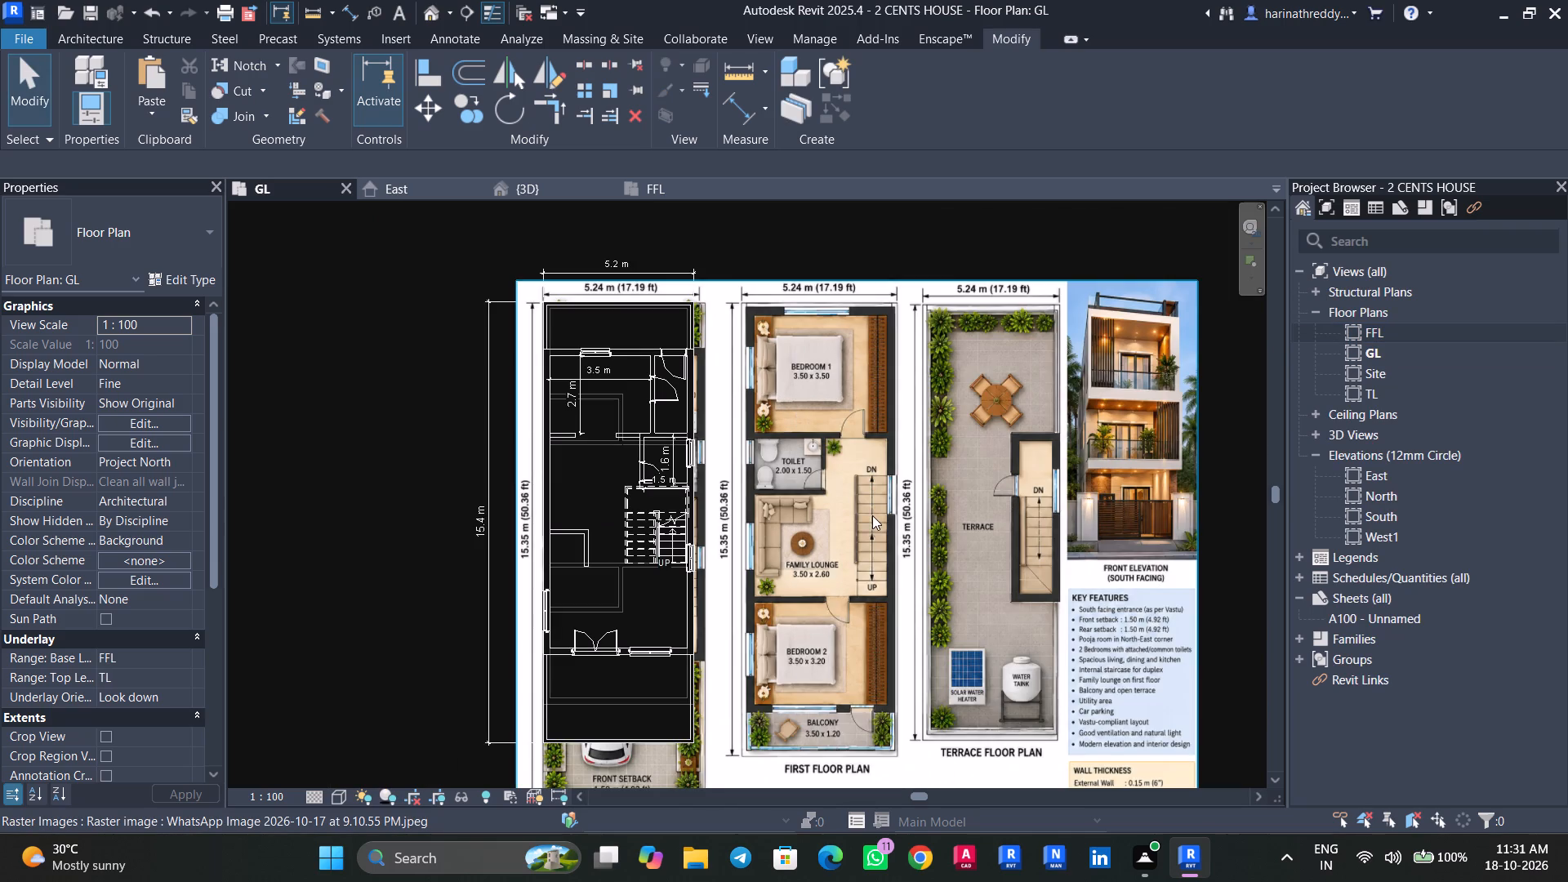
double_click(191, 91)
click(142, 121)
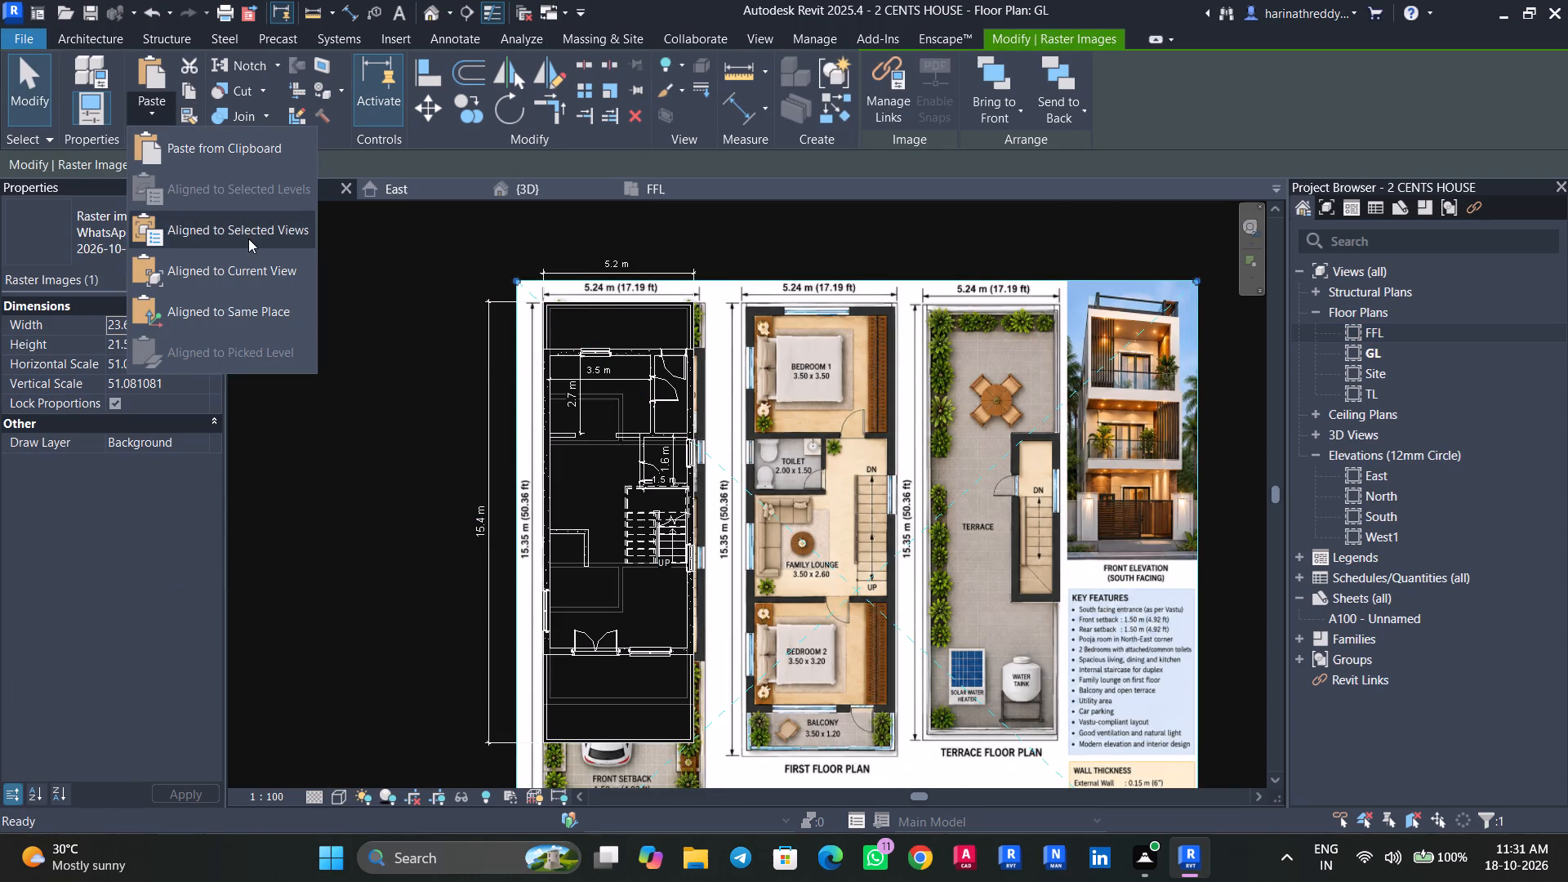
click(248, 238)
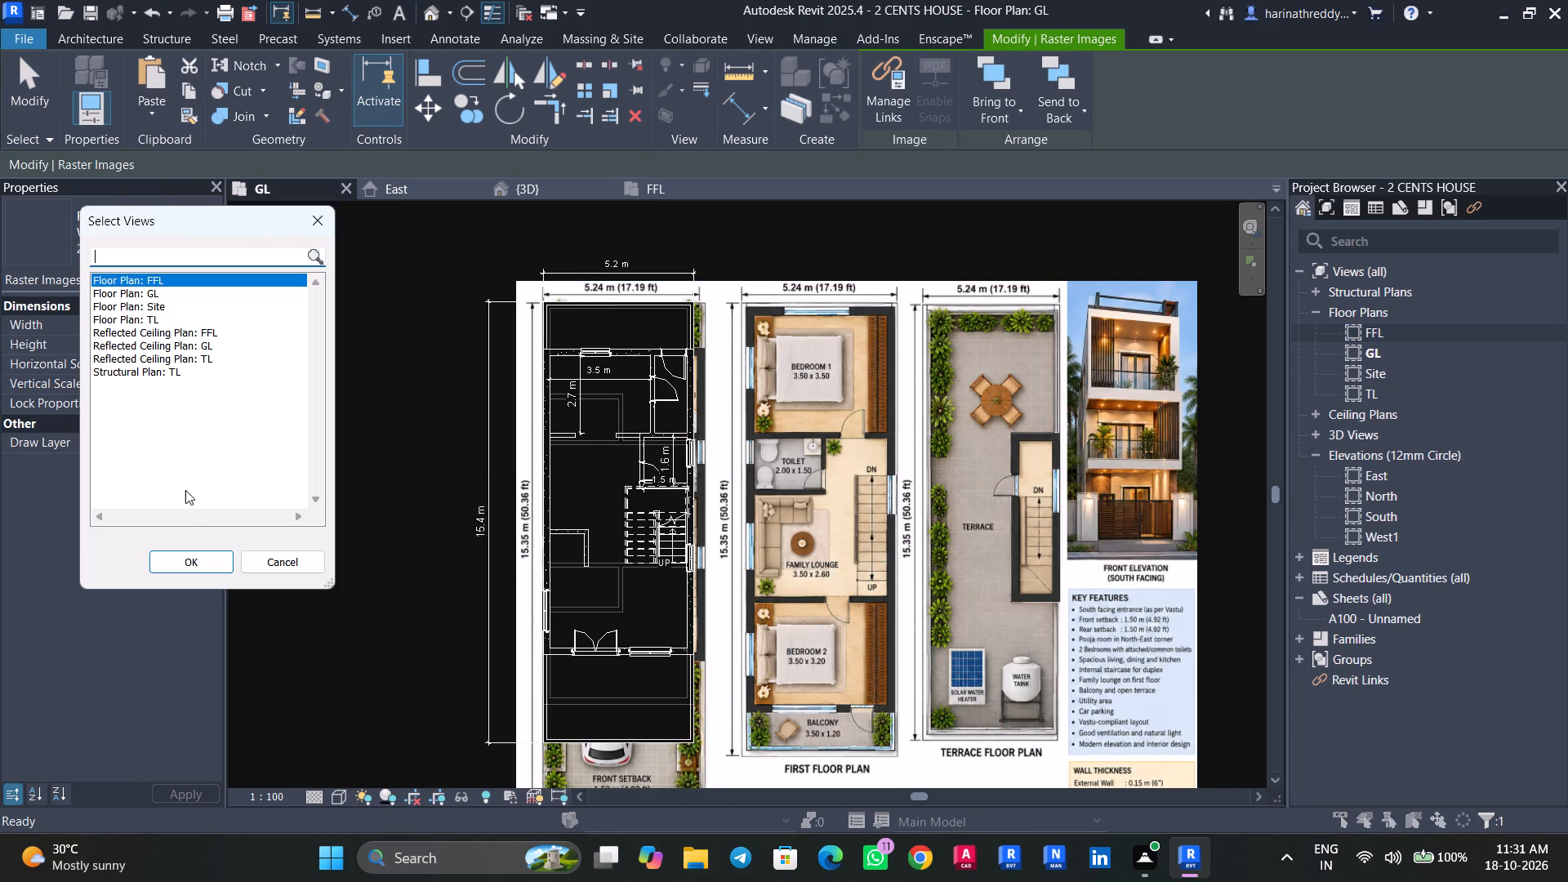
click(180, 563)
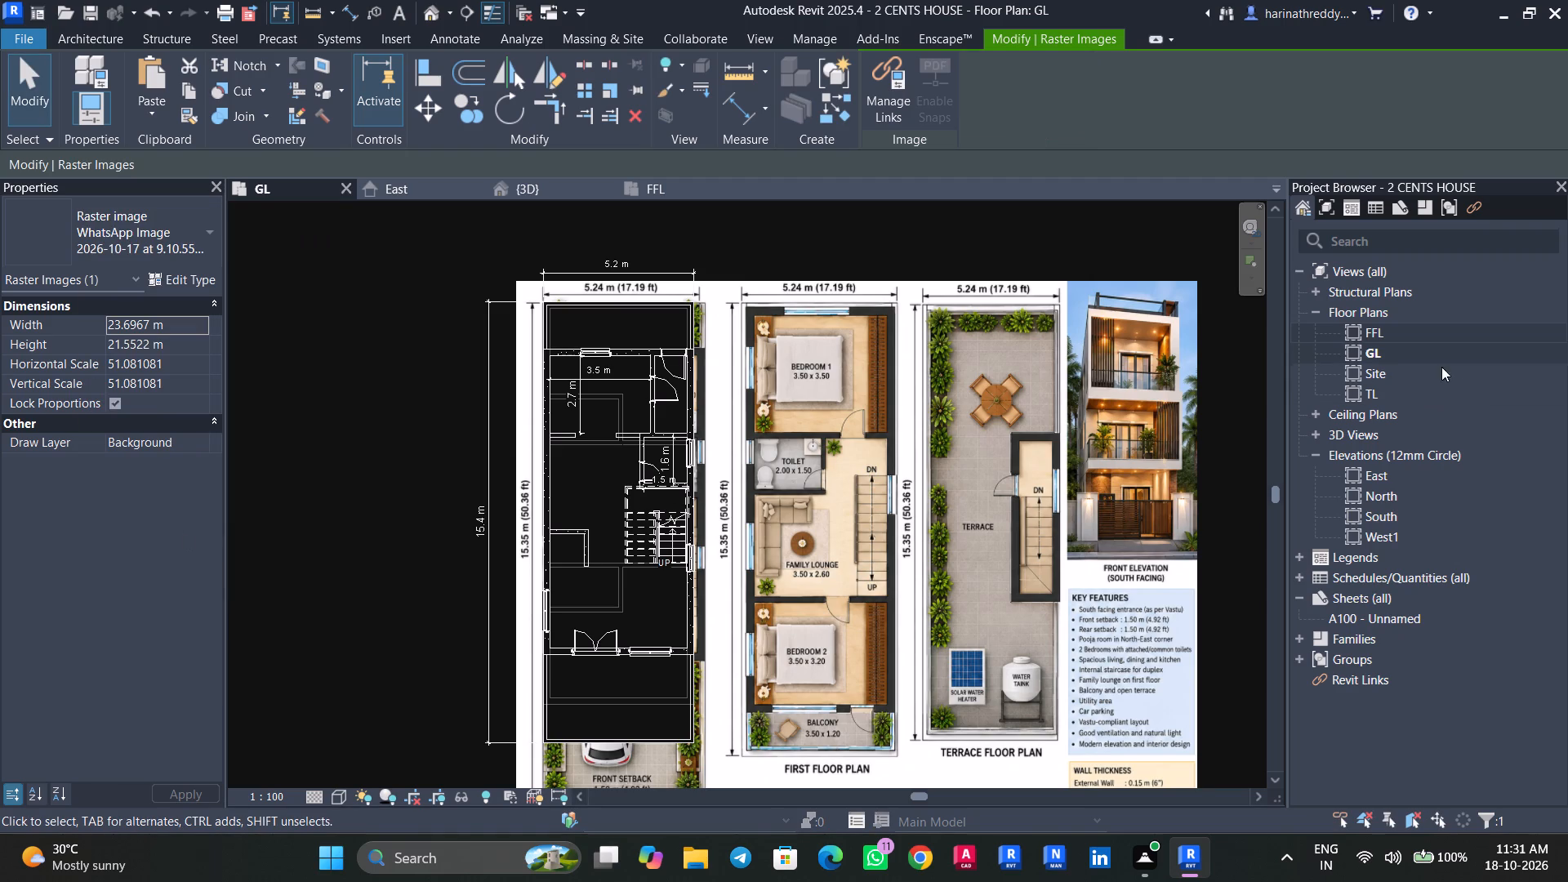
In the FFL plan, start a TOILET FLOOR floor and sketch a rectangular boundary inside the walled room overlapping the image's kitchen.
double_click(1379, 331)
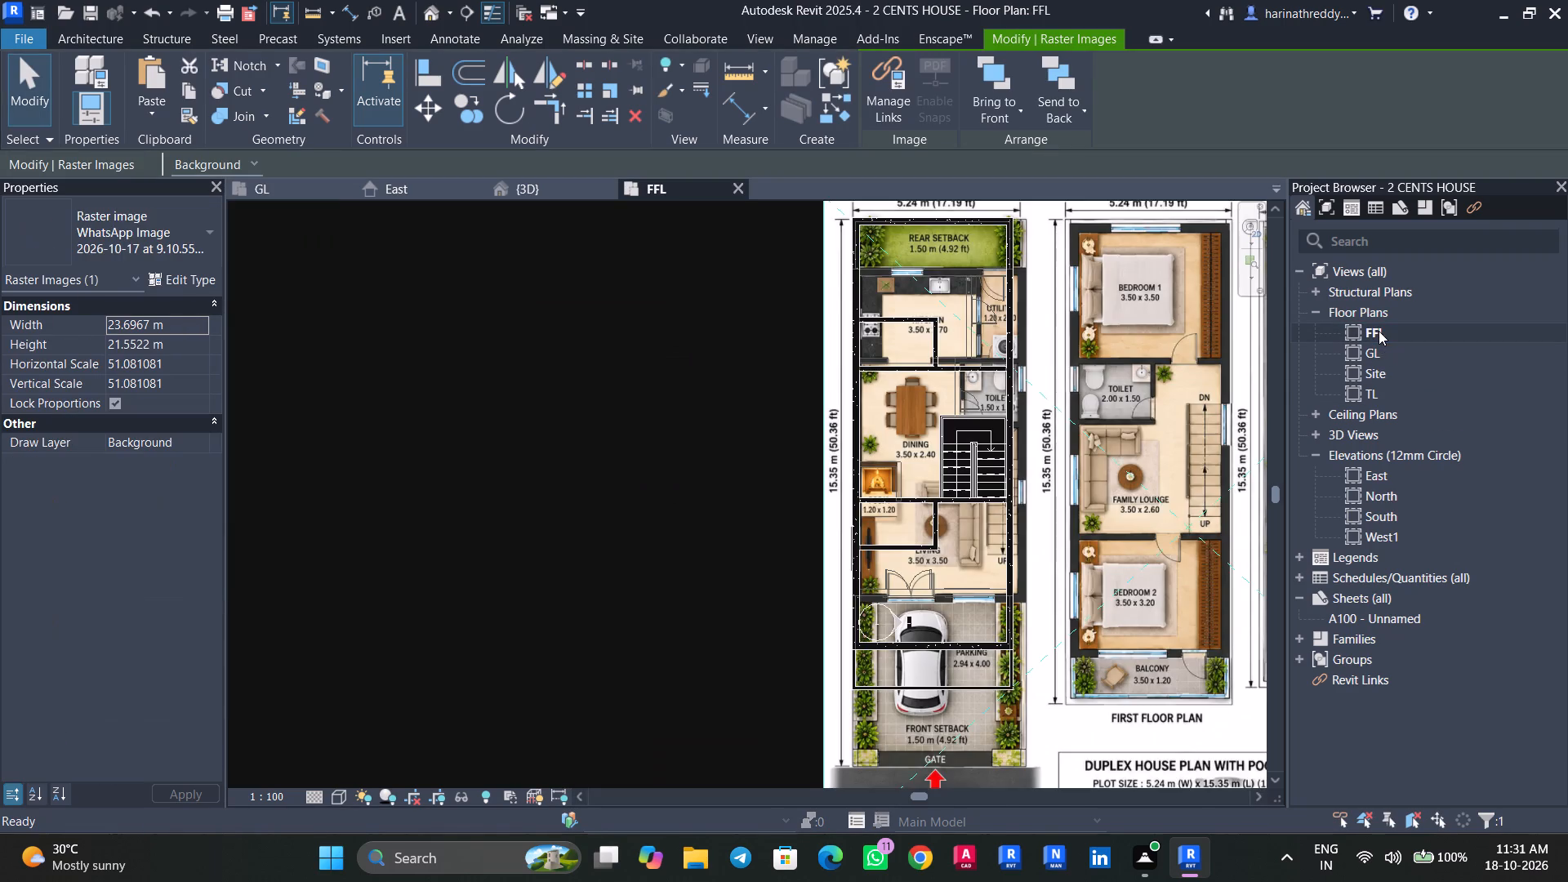
scroll(755, 512, down, 5)
scroll(841, 476, up, 10)
middle_drag(845, 473, 698, 568)
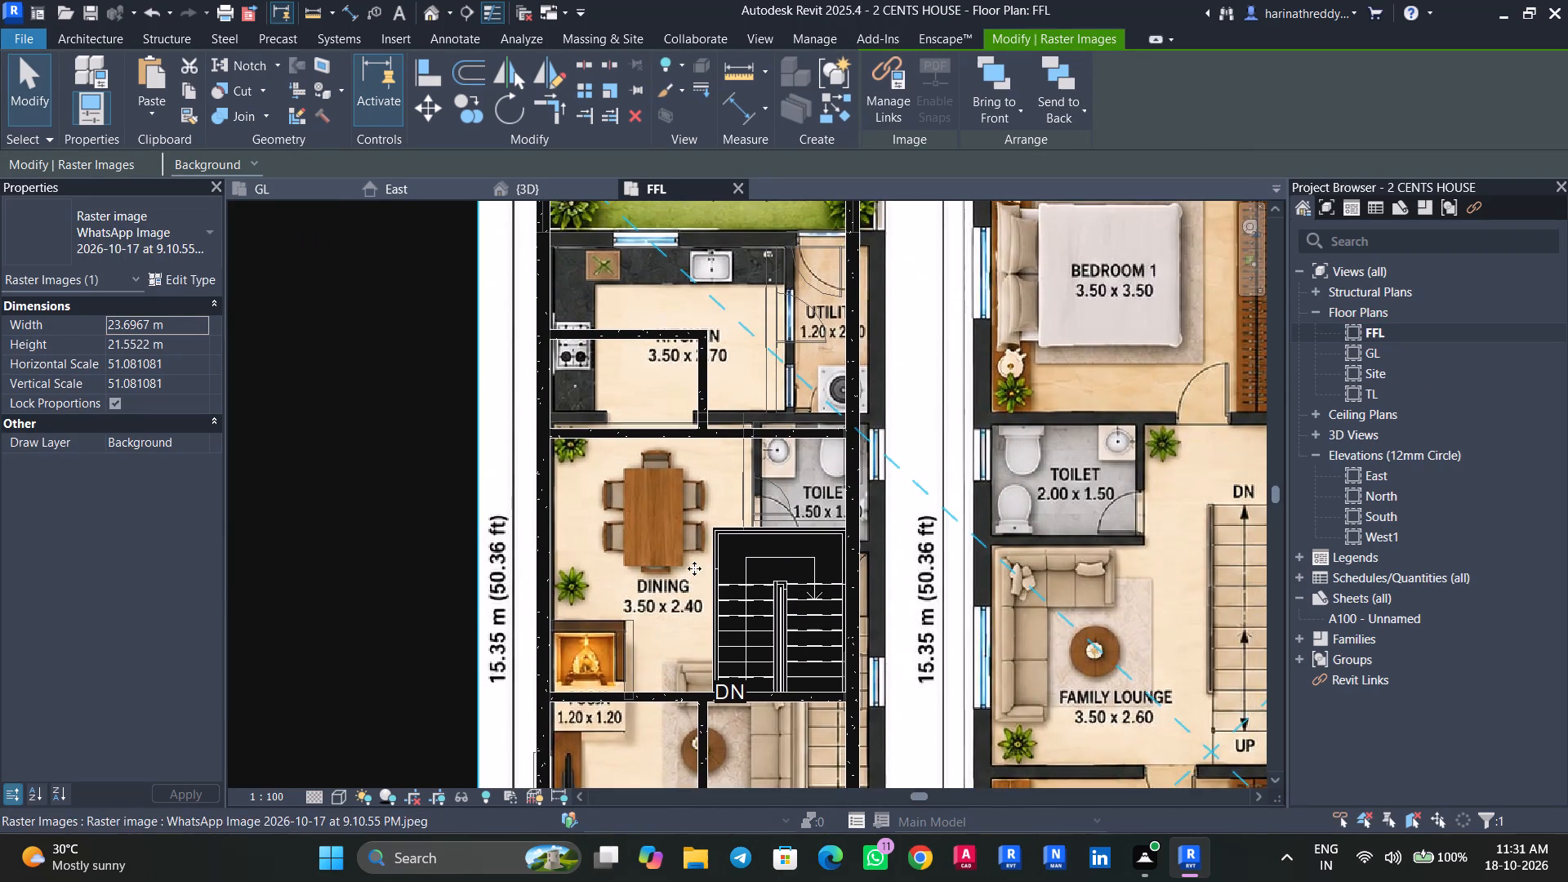
middle_drag(719, 434, 687, 537)
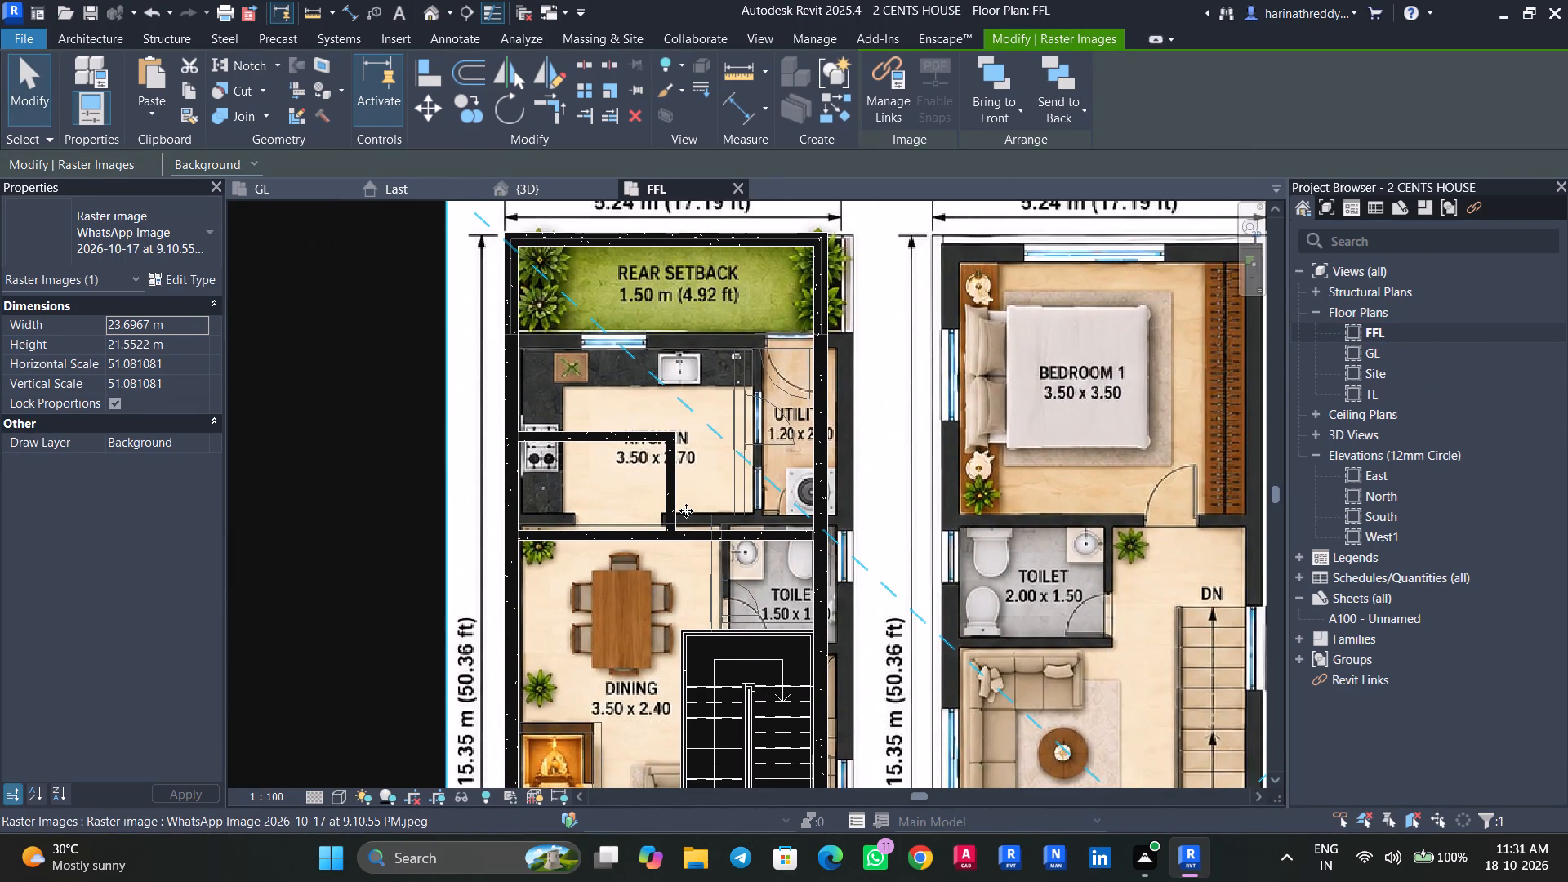
click(99, 47)
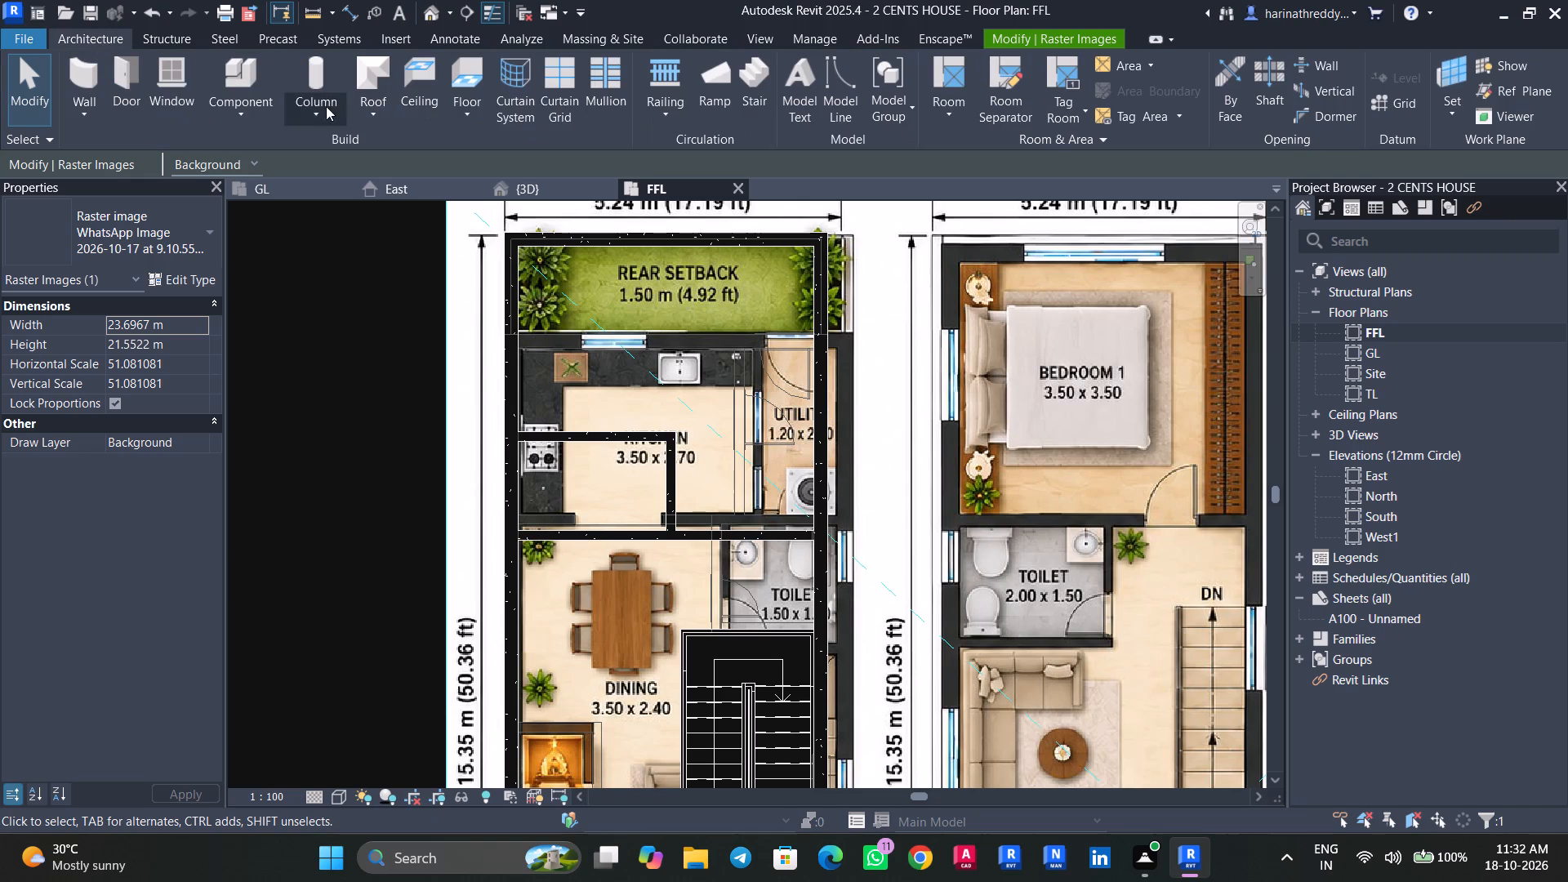
click(459, 124)
click(466, 136)
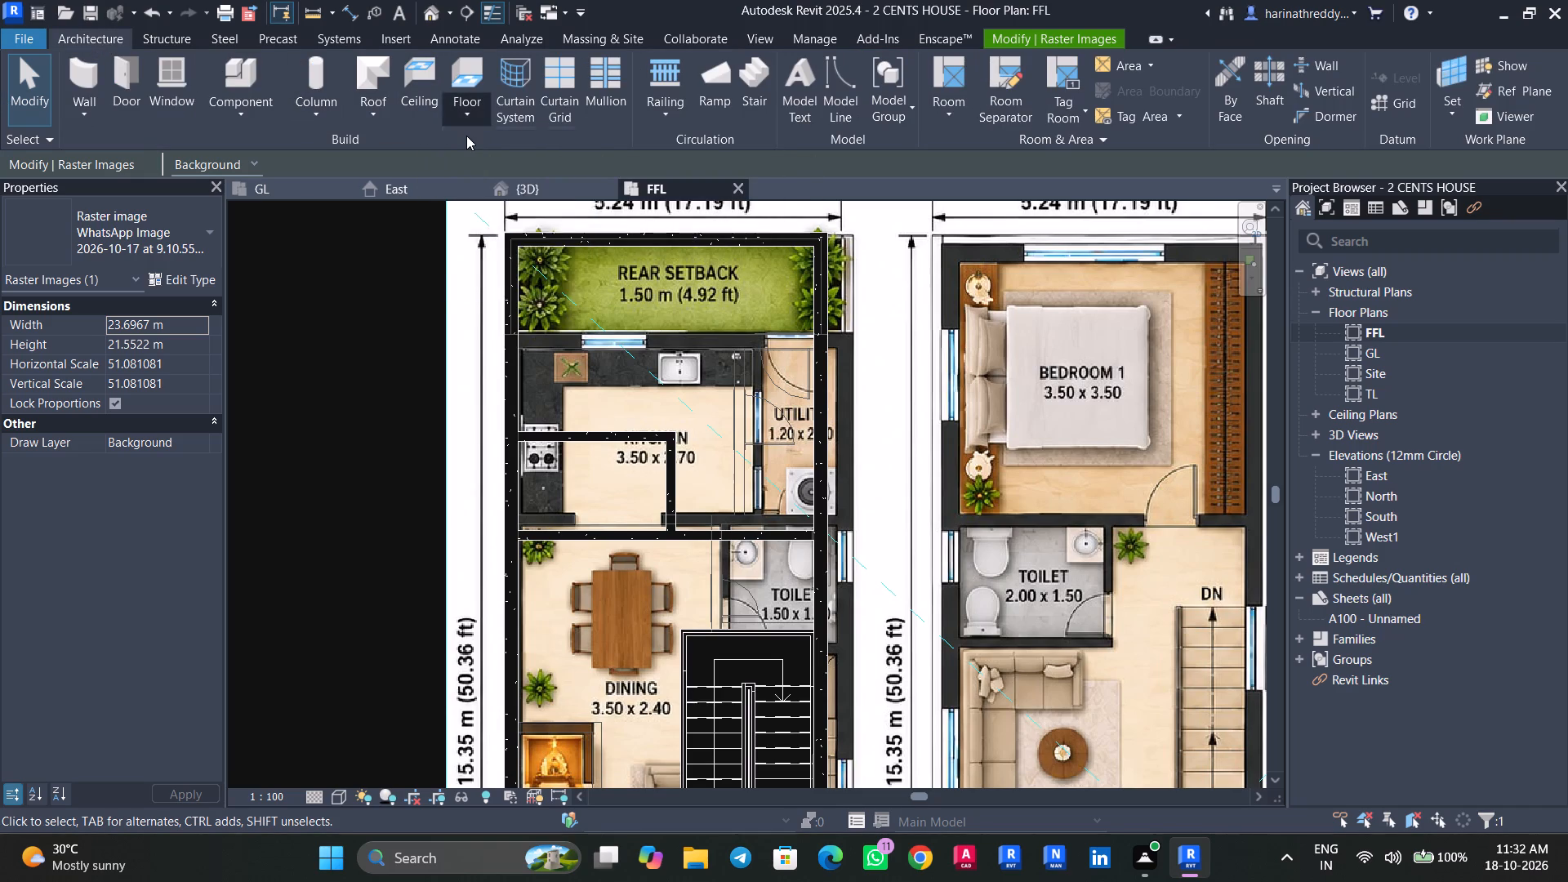
click(170, 239)
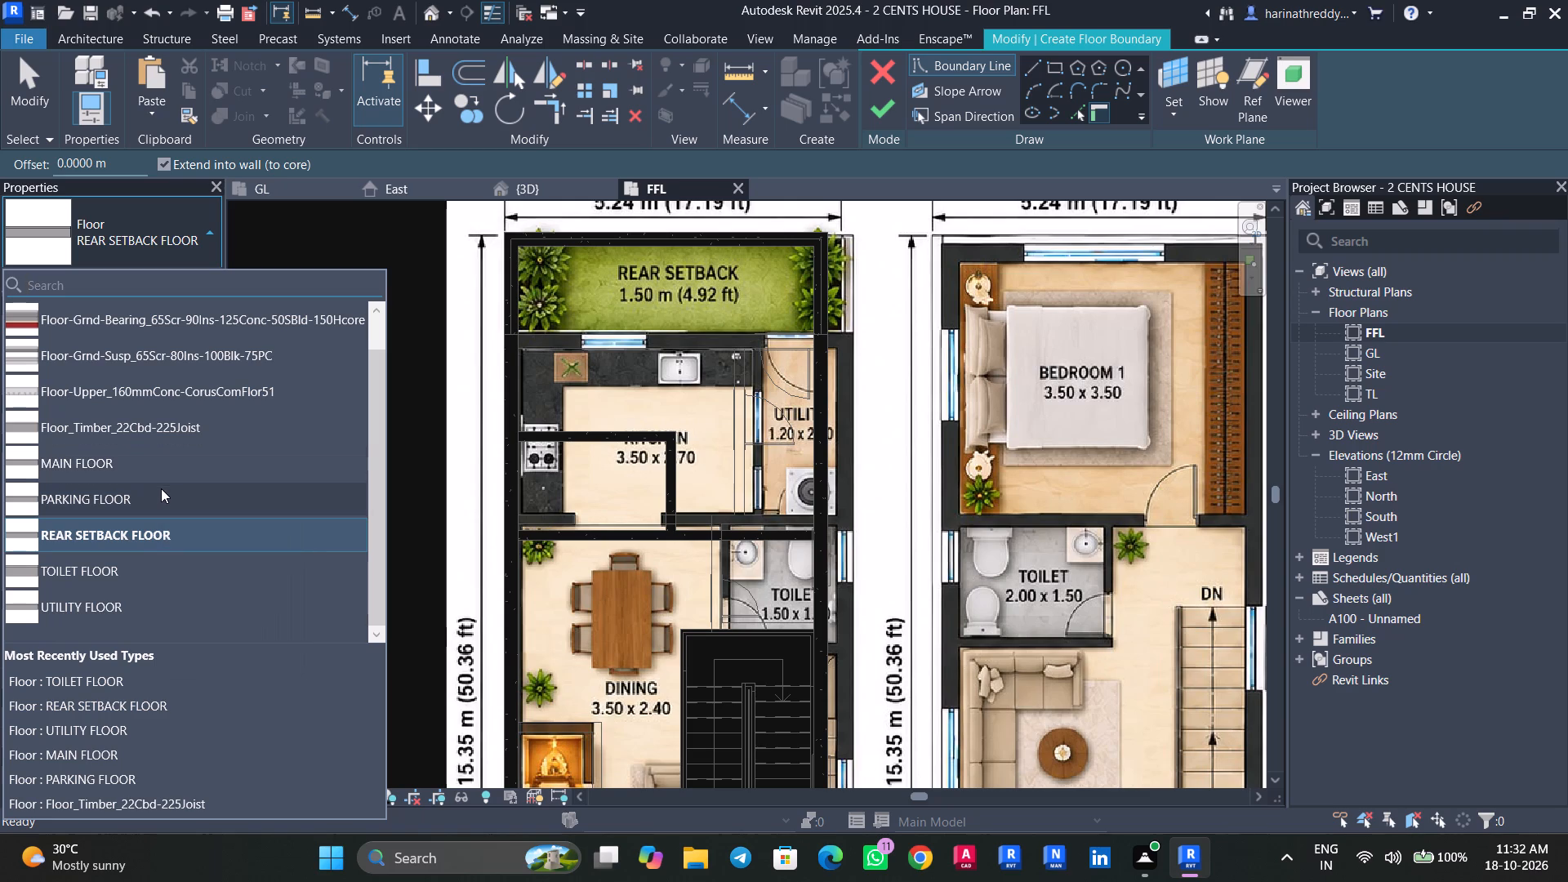
click(167, 559)
scroll(641, 526, up, 5)
middle_drag(625, 512, 555, 454)
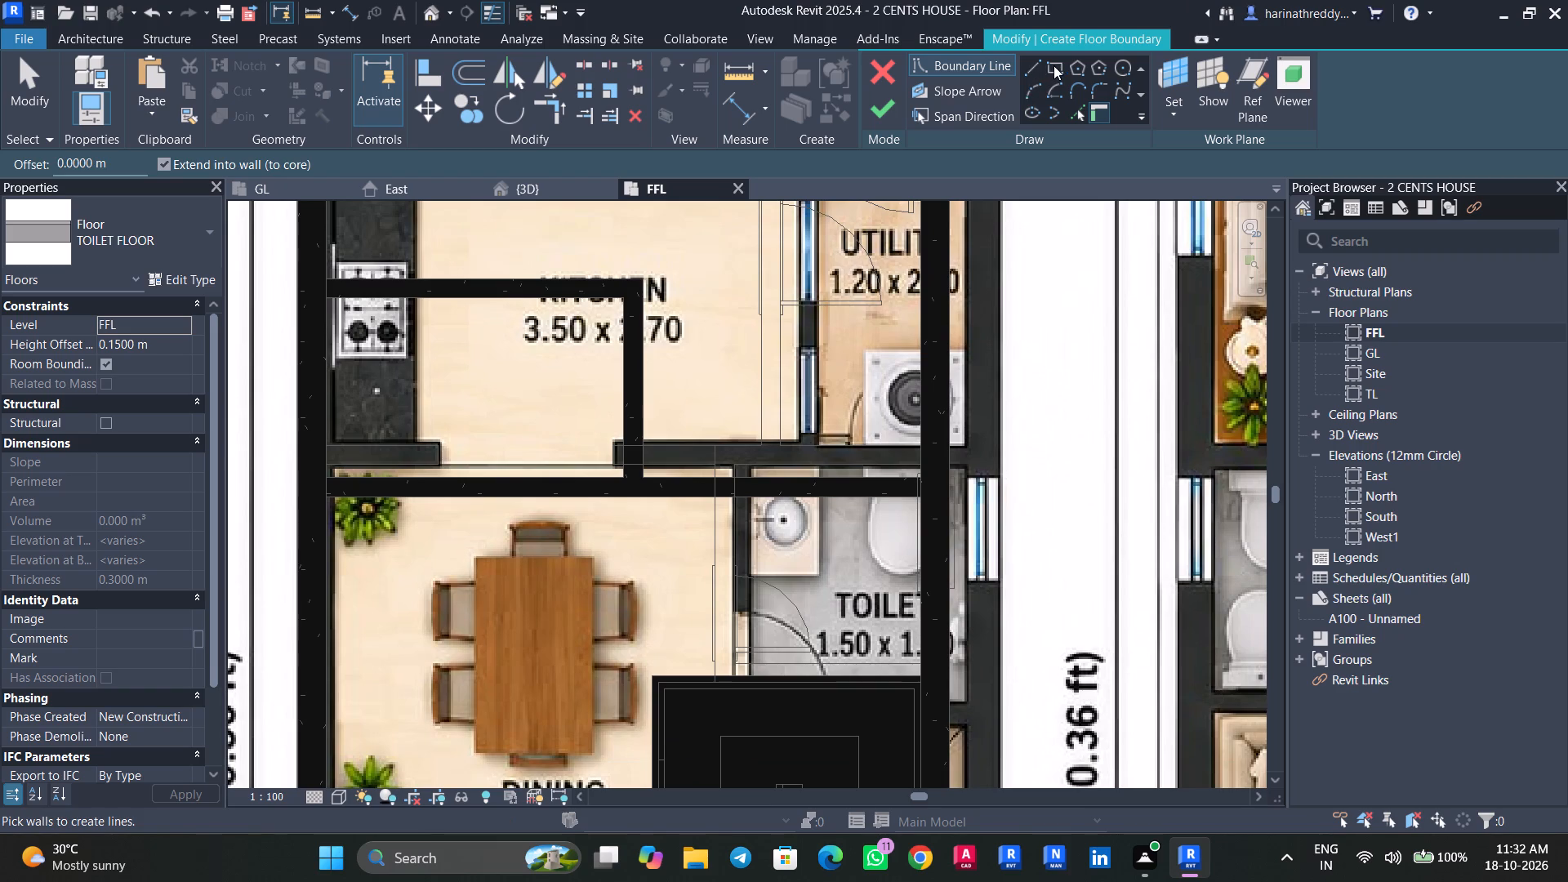
click(1053, 65)
click(322, 298)
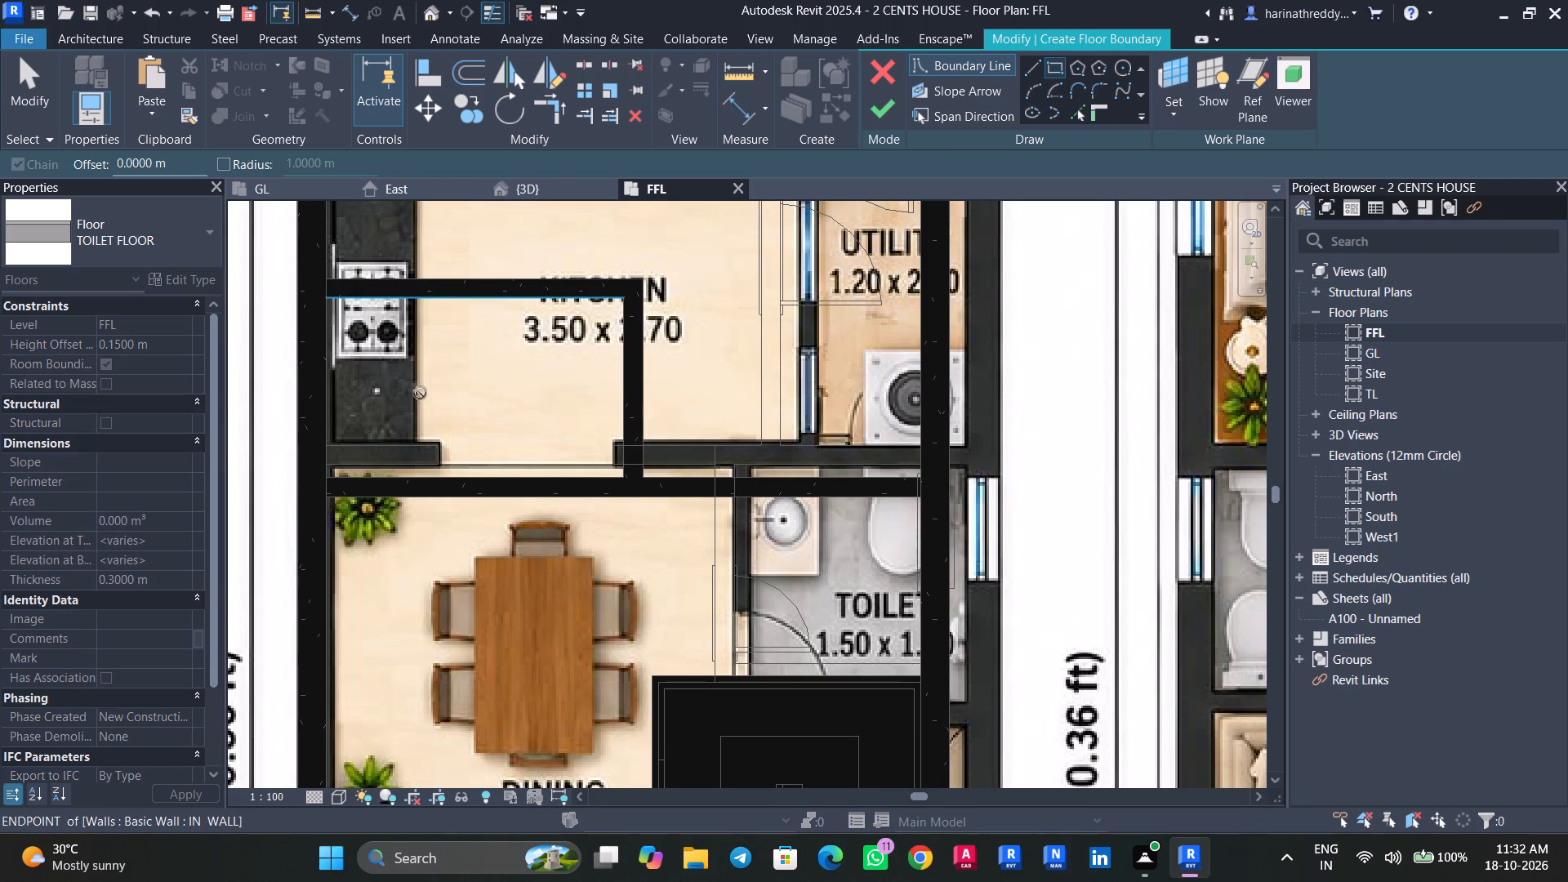
click(626, 478)
key(Escape)
key(Escape)
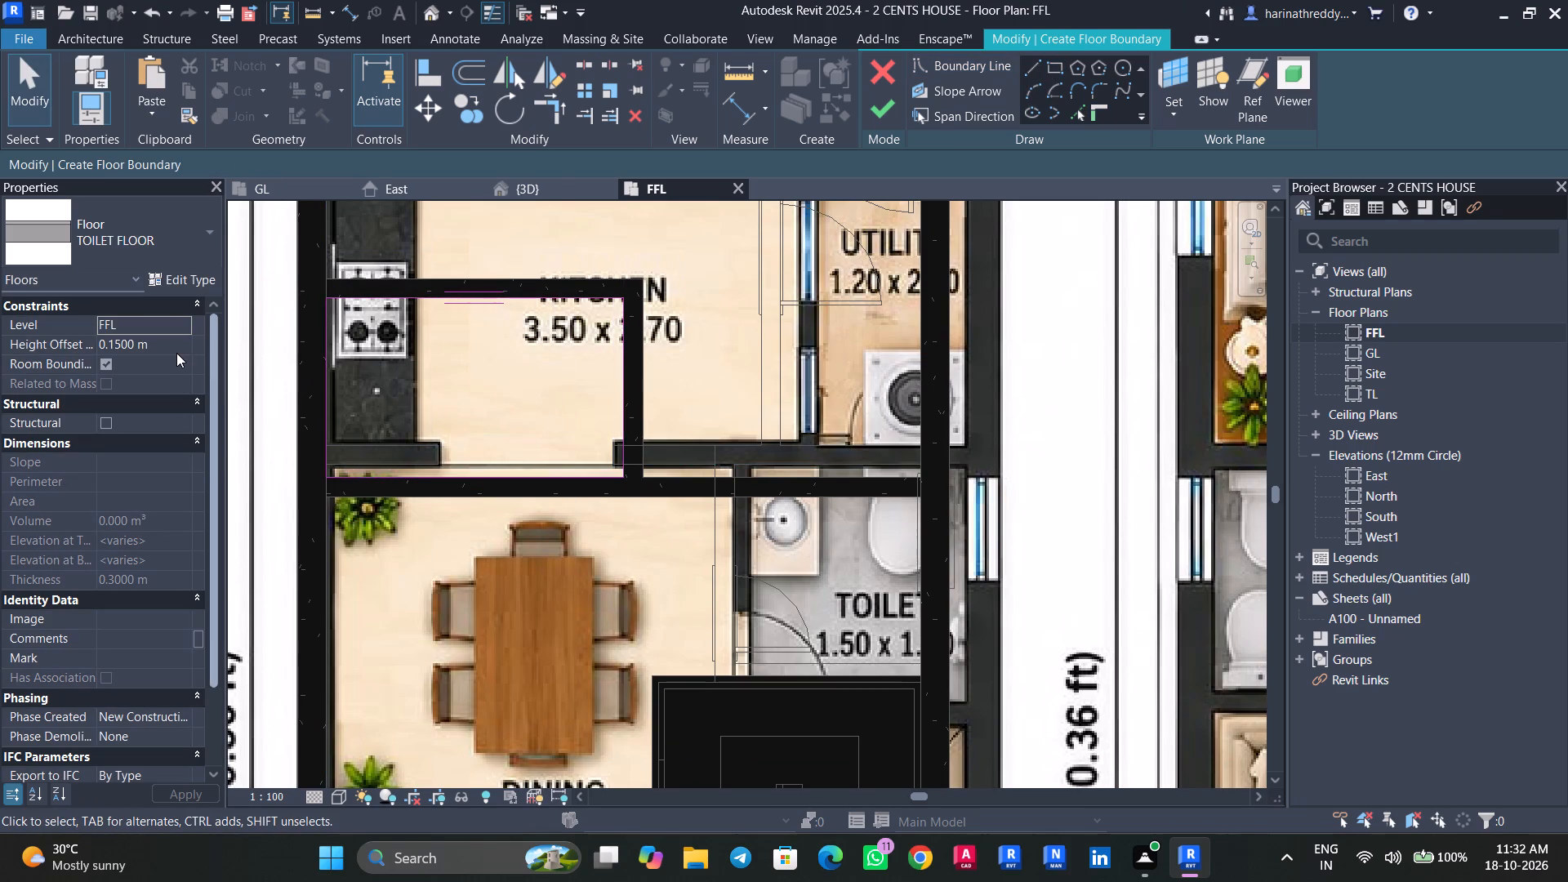
Set the floor's height offset from level FFL to 0.3 m.
click(172, 341)
text(0.3)
key(Return)
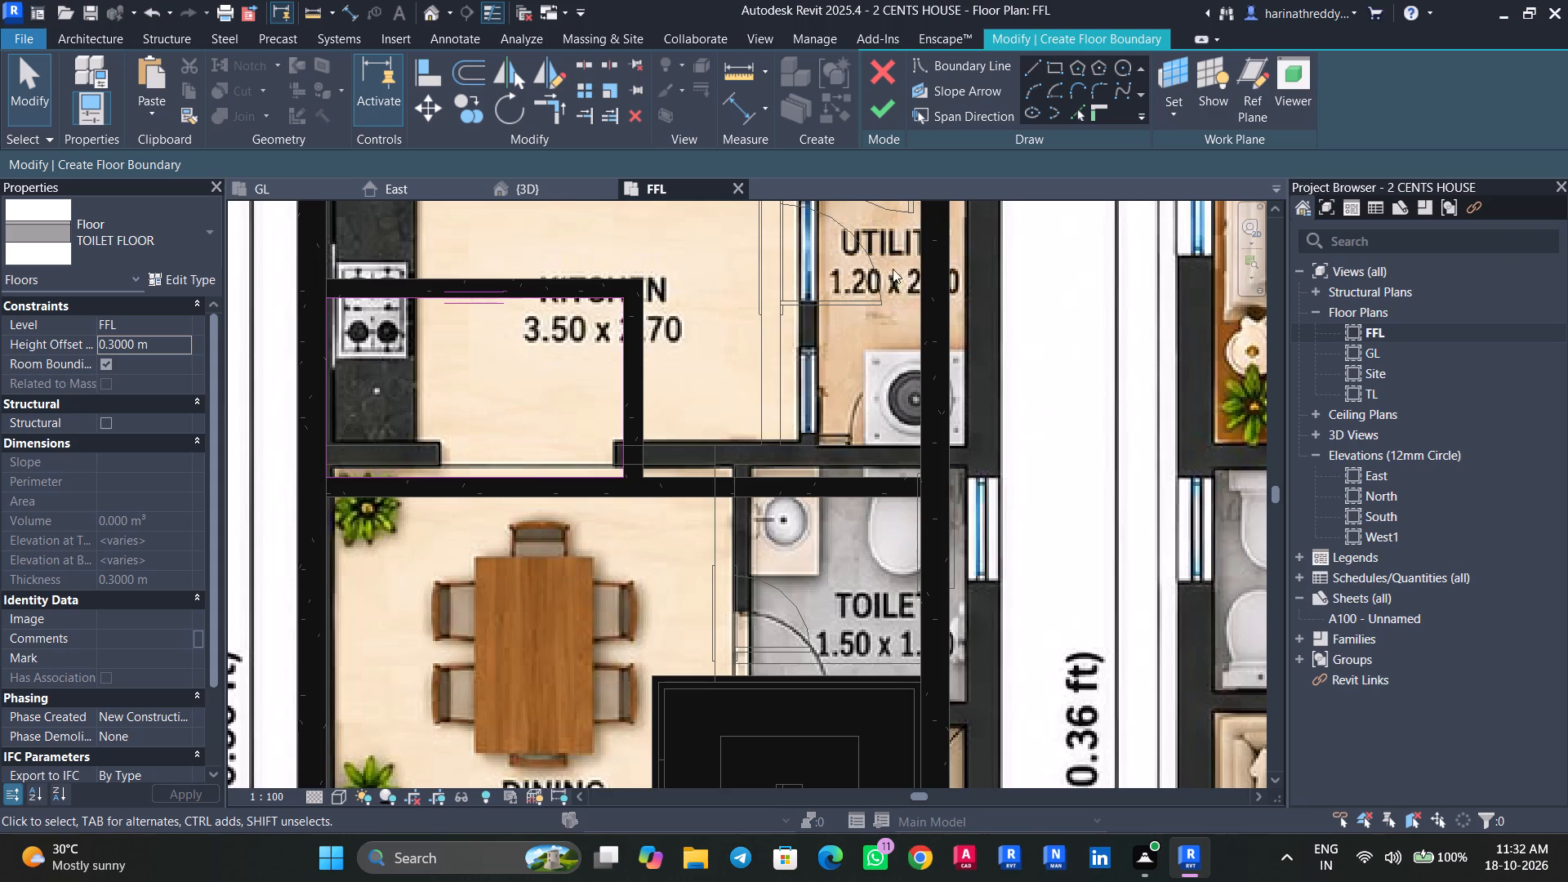
Add a rectangular boundary about 2.4 by 1.4 m inside the room over the living area and finish the floor without attaching walls.
scroll(639, 556, down, 5)
middle_drag(639, 565, 647, 241)
middle_drag(536, 520, 540, 482)
middle_drag(538, 613, 552, 484)
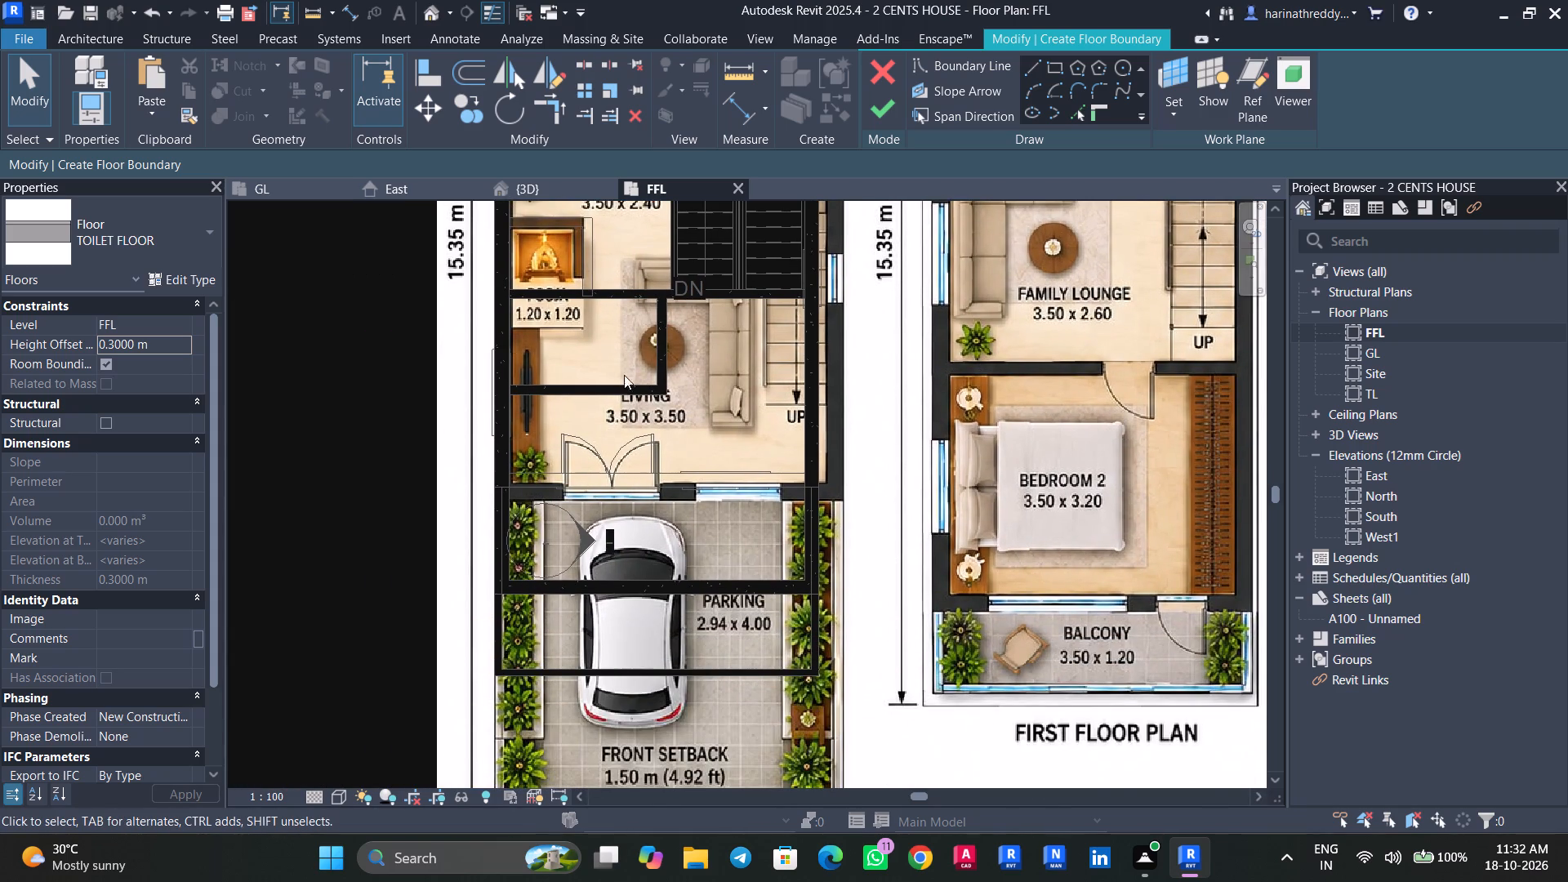
click(1059, 65)
scroll(575, 316, up, 4)
middle_drag(452, 345, 458, 358)
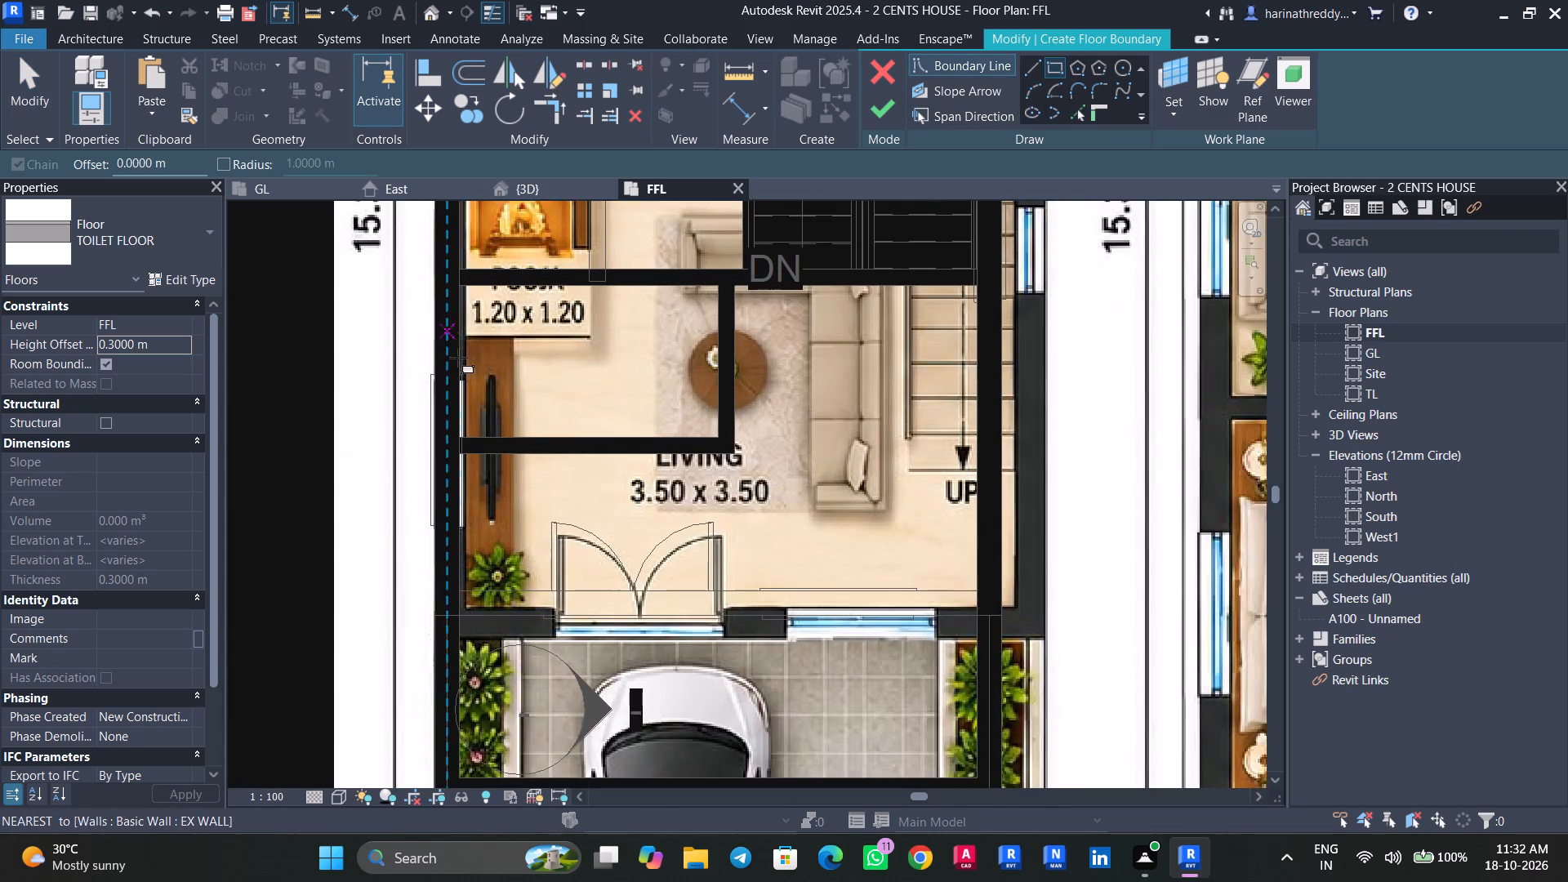
middle_drag(458, 358, 484, 419)
click(487, 361)
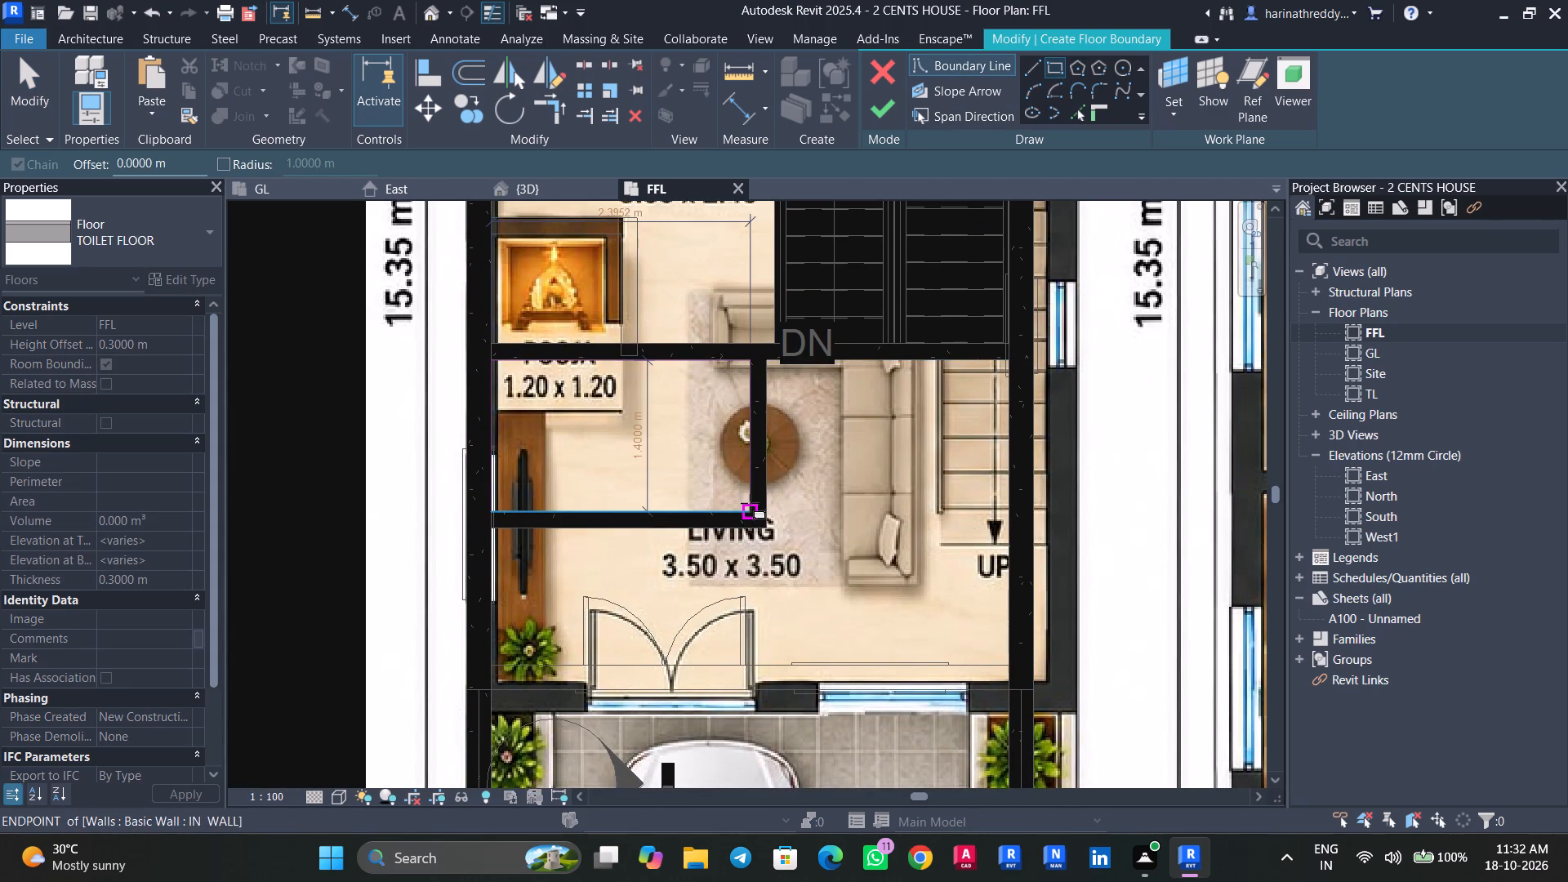
click(750, 503)
key(Escape)
scroll(608, 575, down, 8)
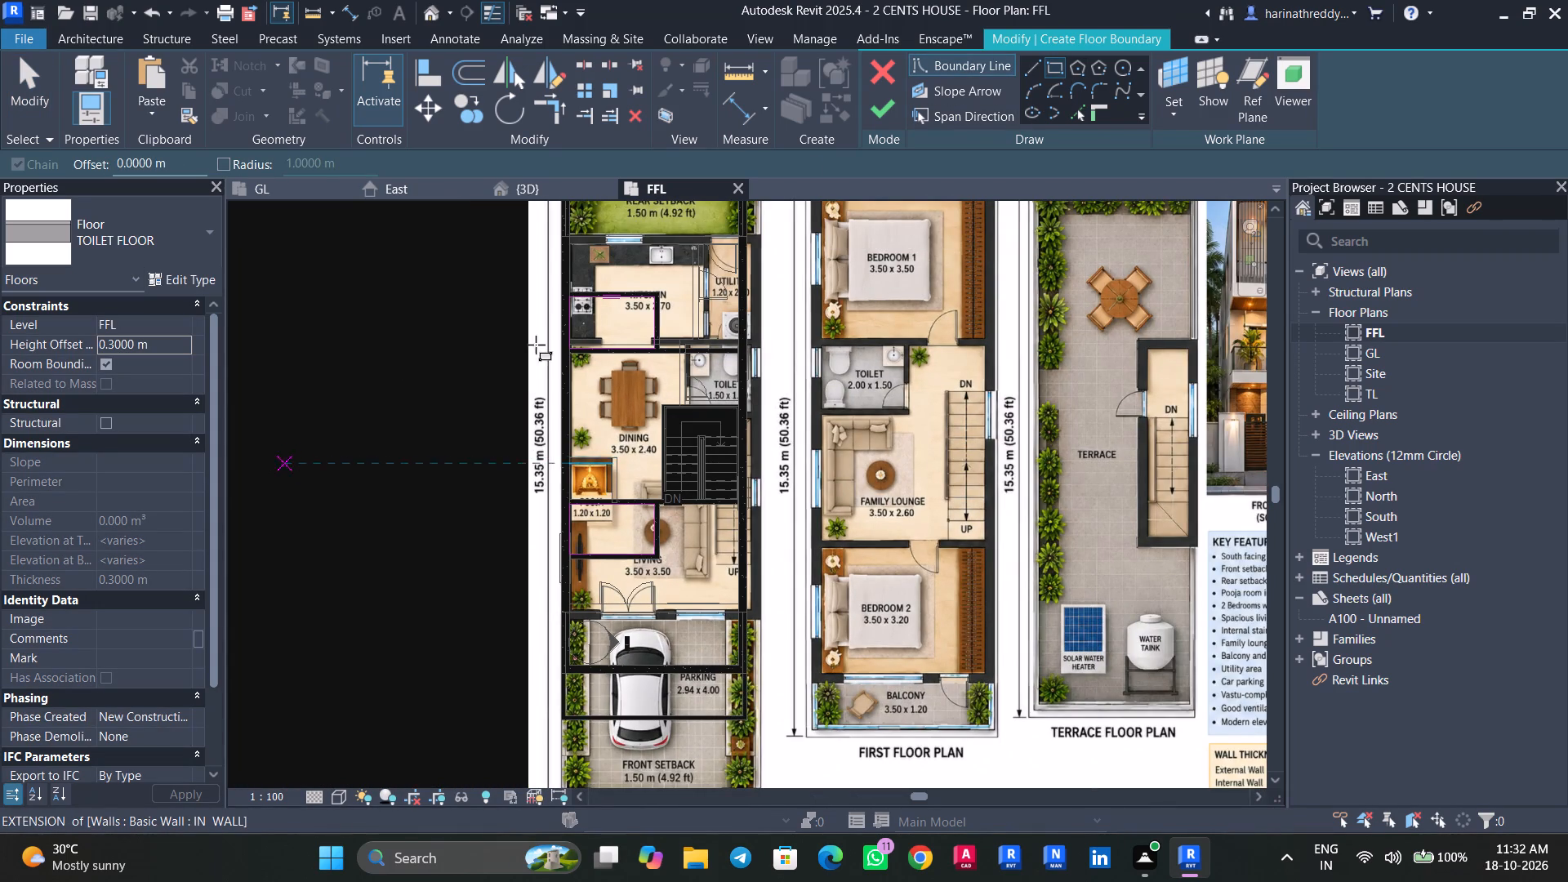
click(880, 122)
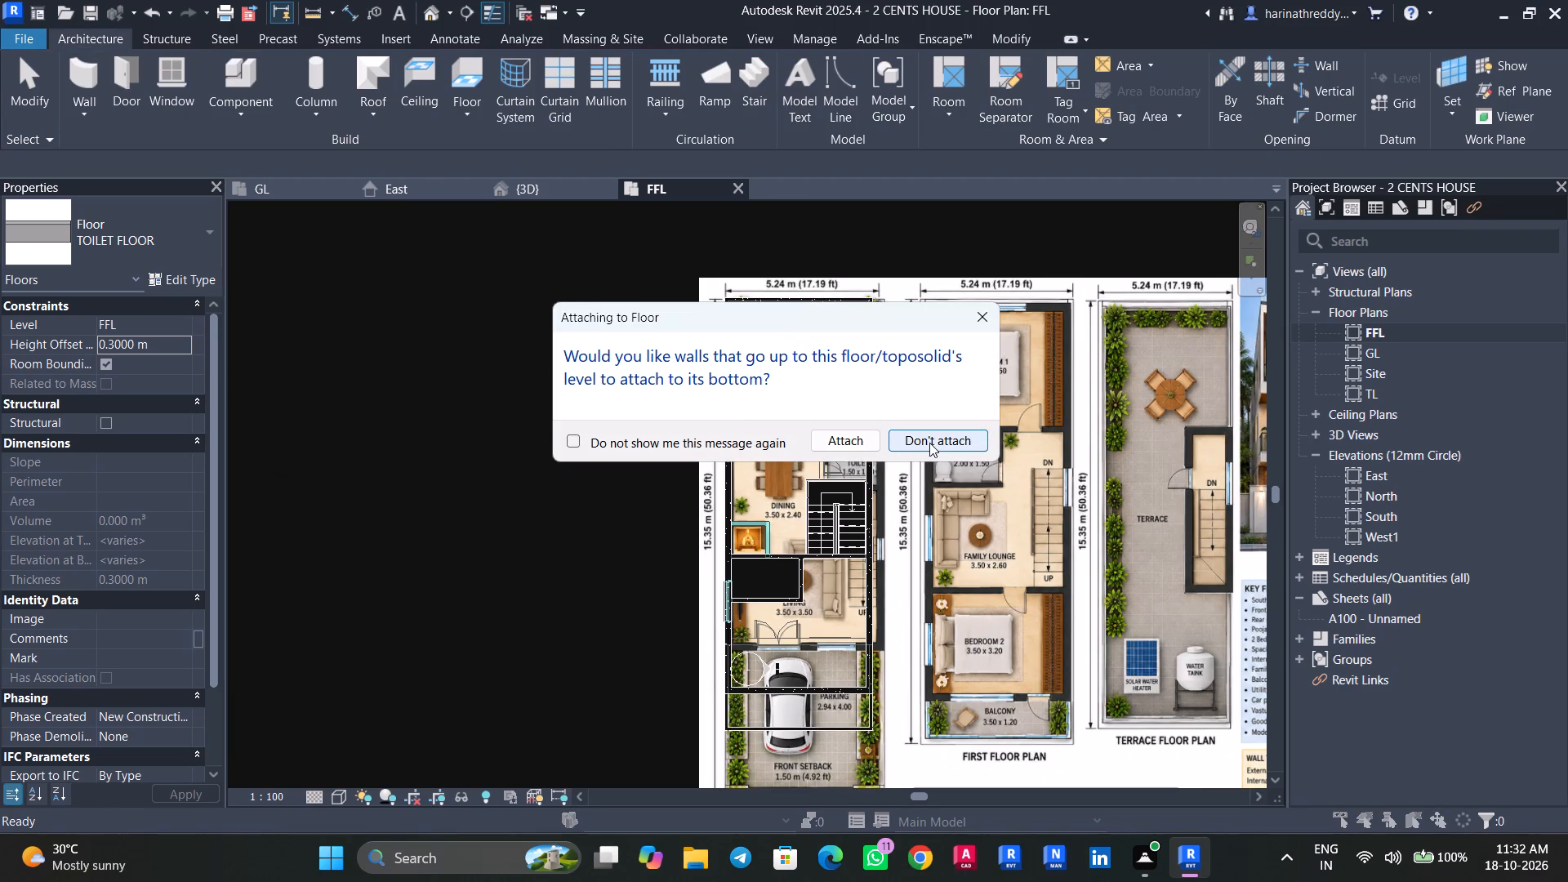
click(929, 443)
key(Escape)
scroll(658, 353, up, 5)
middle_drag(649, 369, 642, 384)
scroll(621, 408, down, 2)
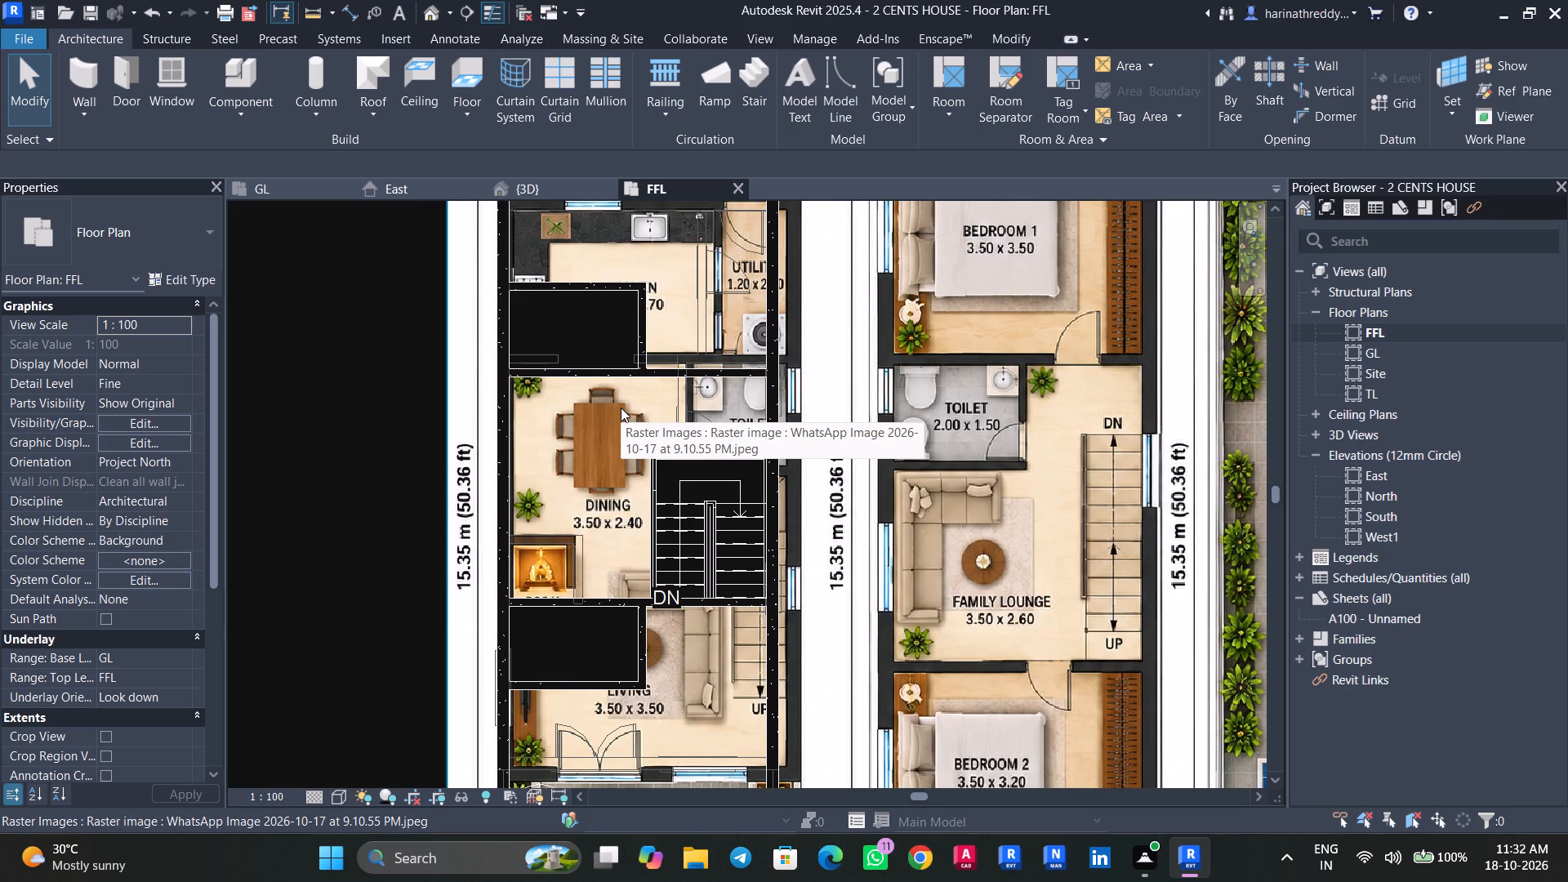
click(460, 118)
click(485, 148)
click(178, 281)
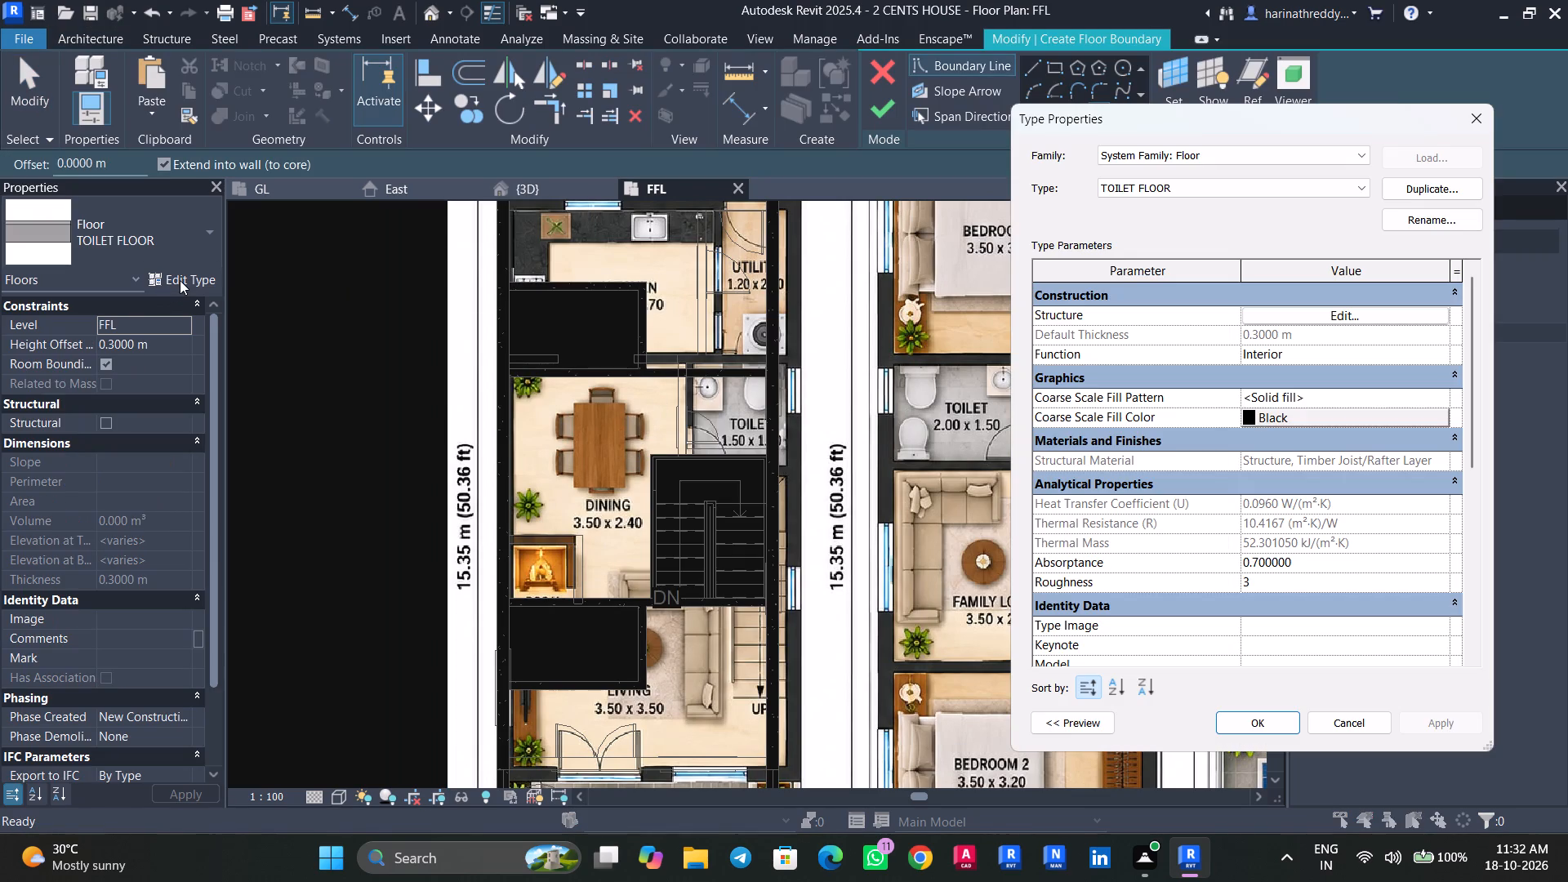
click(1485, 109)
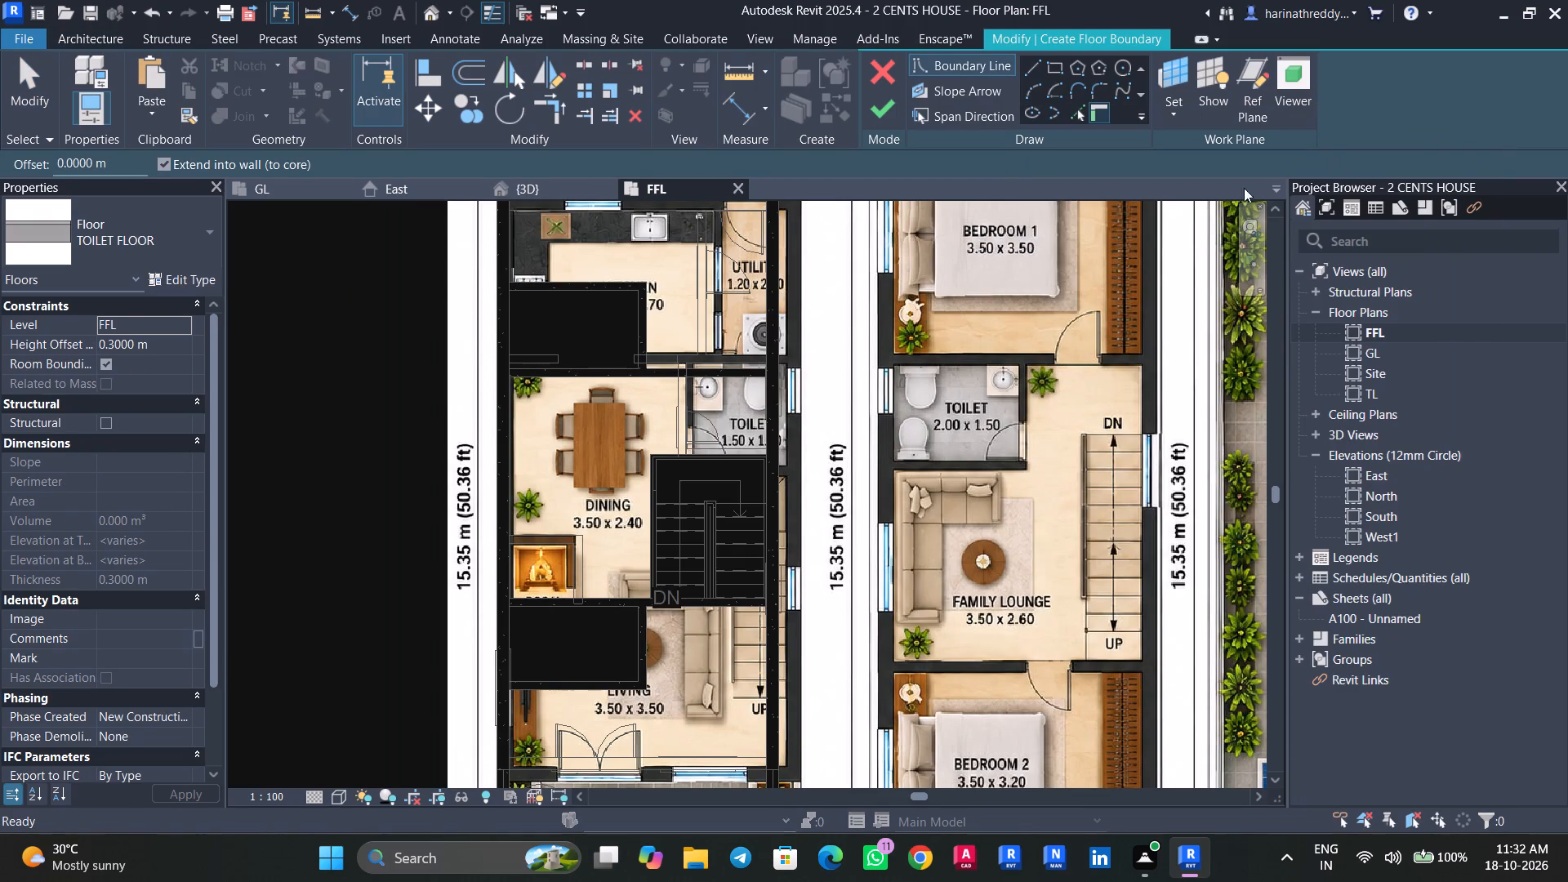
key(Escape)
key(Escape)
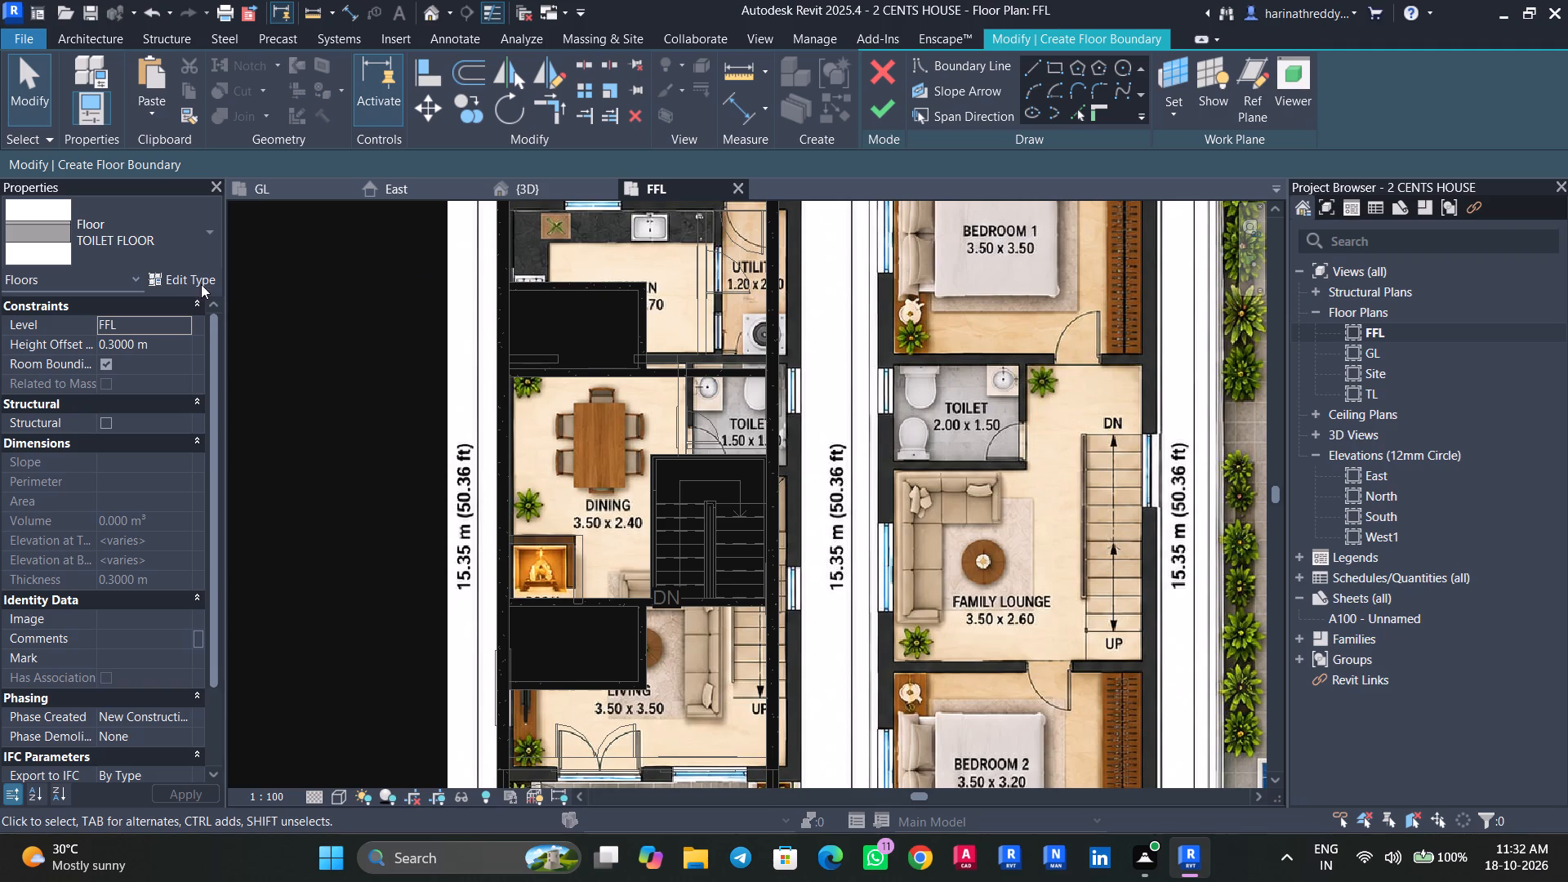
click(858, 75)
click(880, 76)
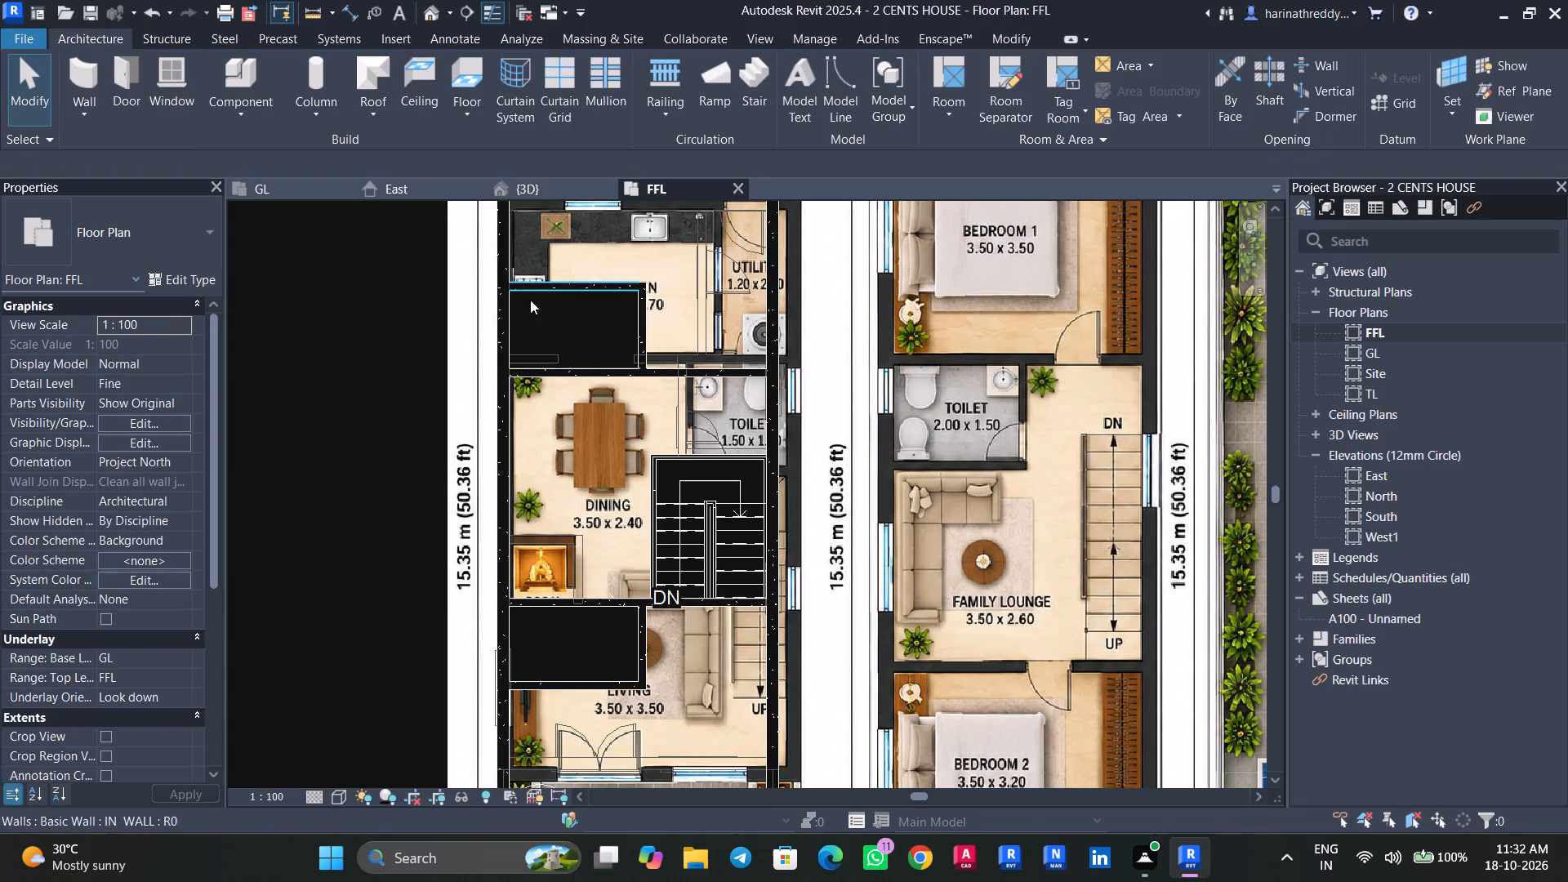
Select the two-part TOILET FLOOR slab in the FFL plan and set its height offset from level to 0 m.
key(Escape)
key(Tab)
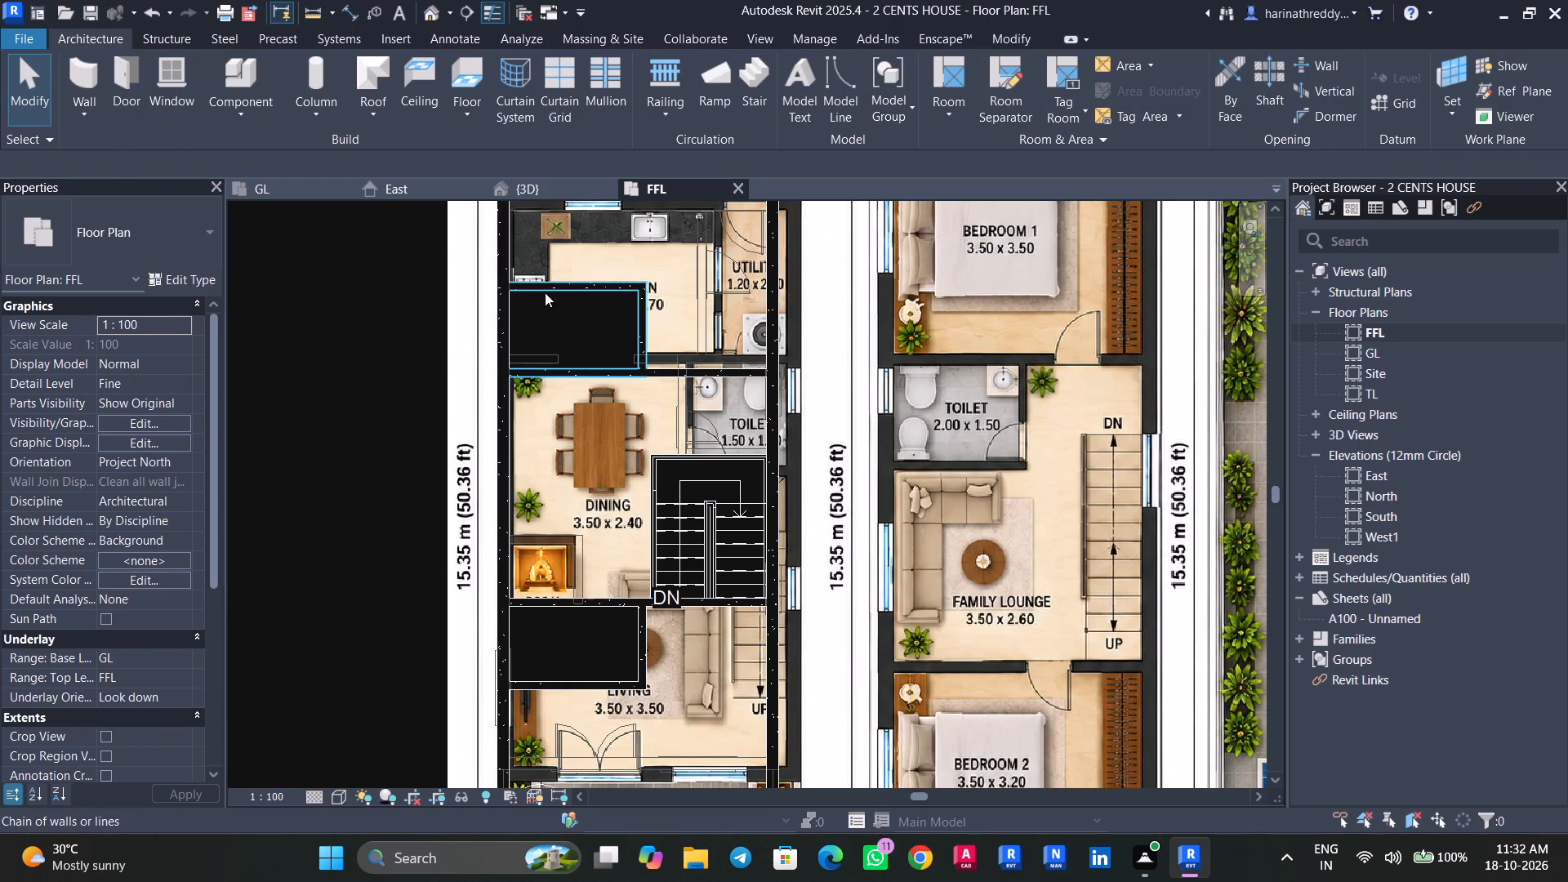
click(545, 292)
key(Escape)
key(Tab)
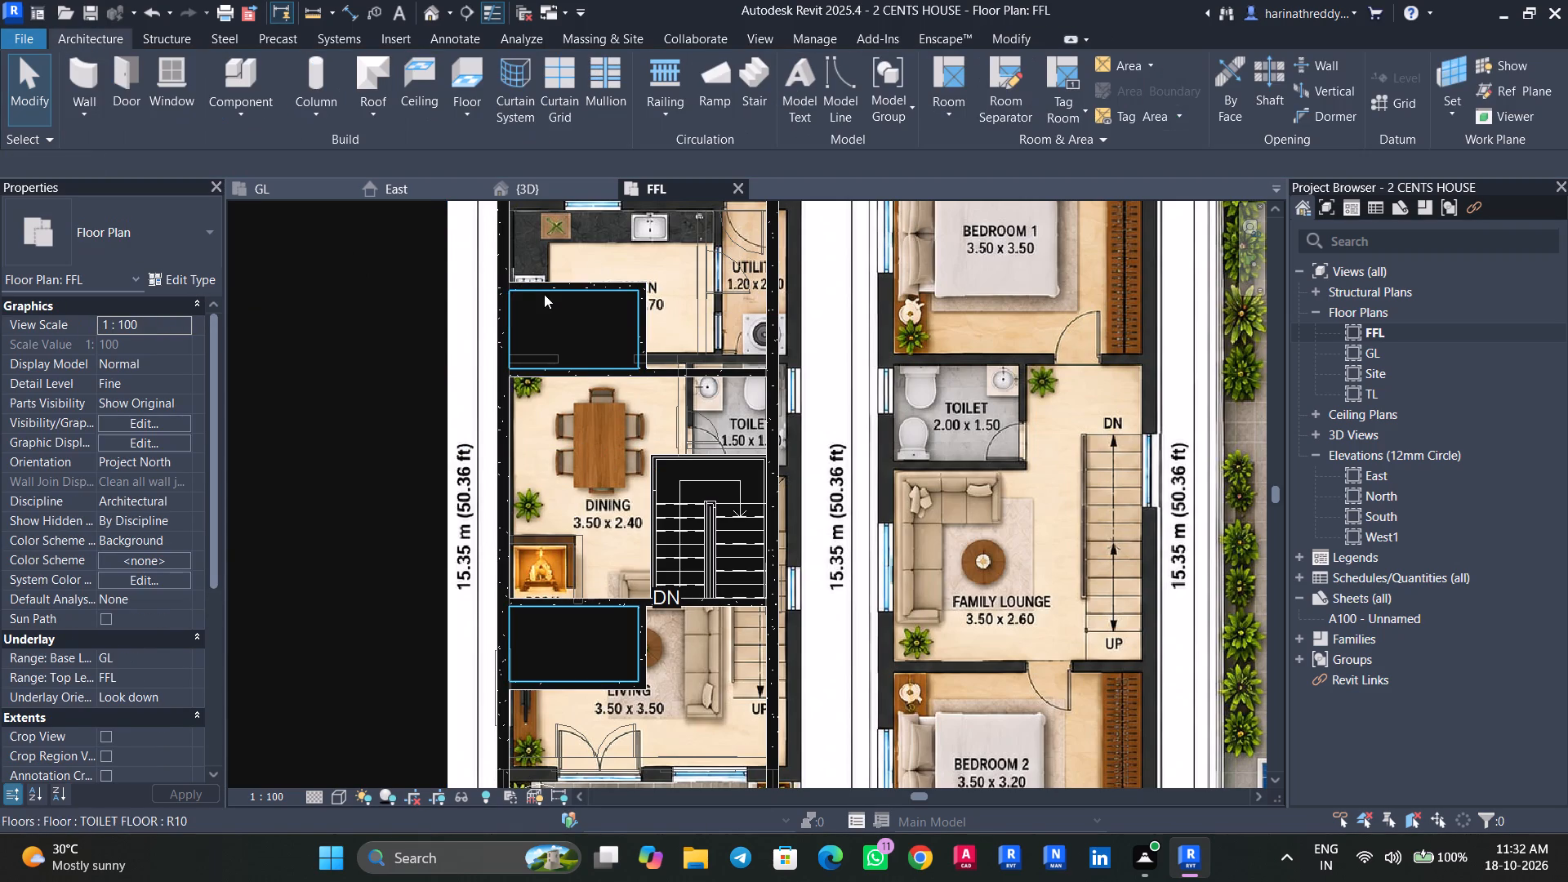
click(544, 294)
click(162, 335)
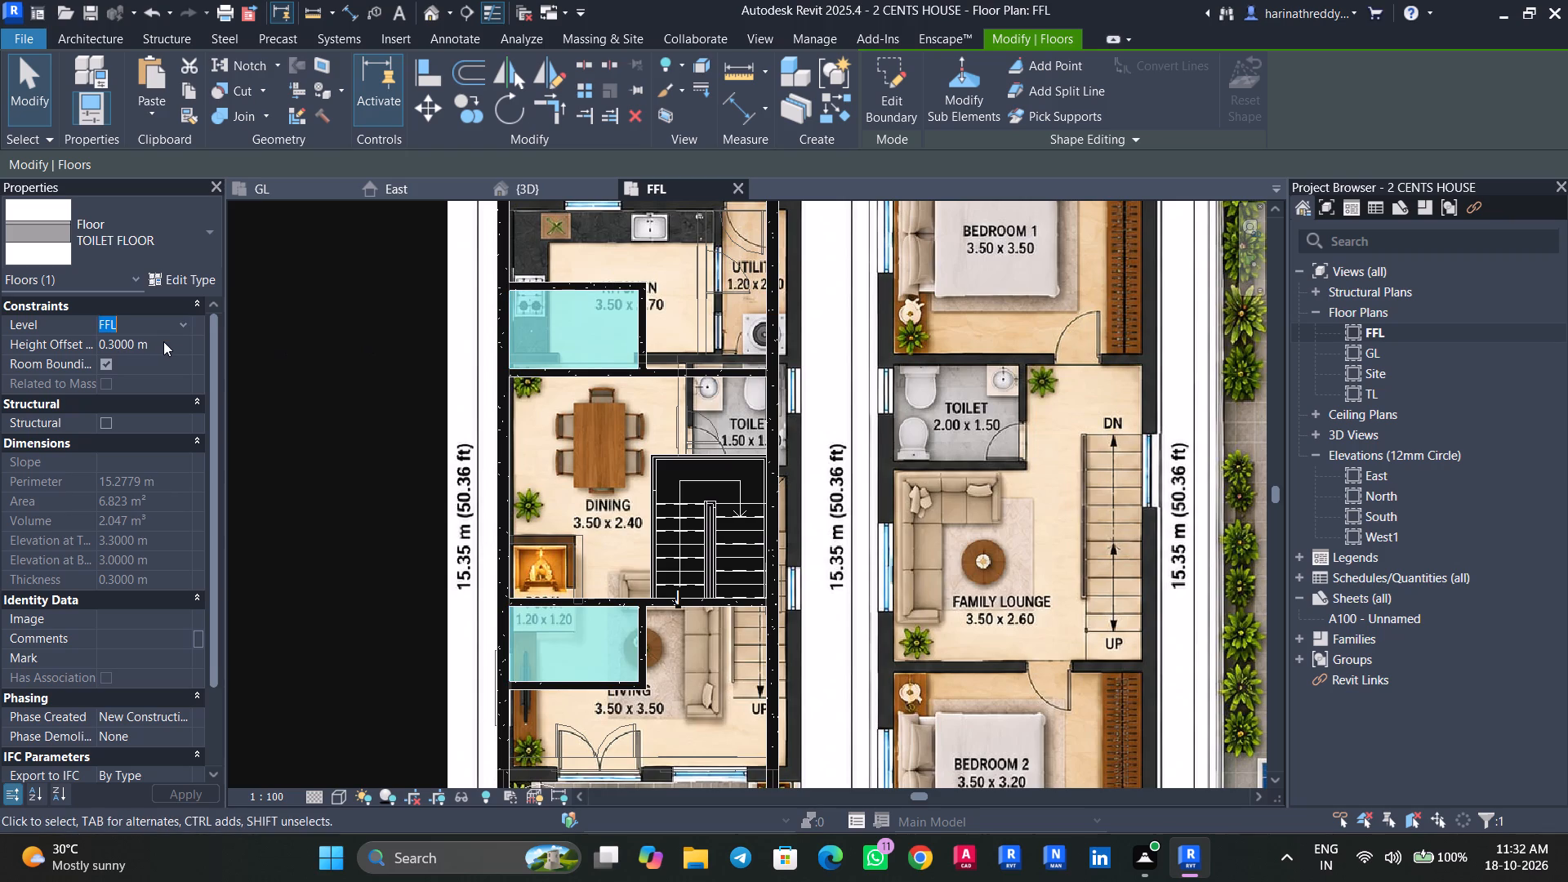
click(163, 341)
key(0)
key(Return)
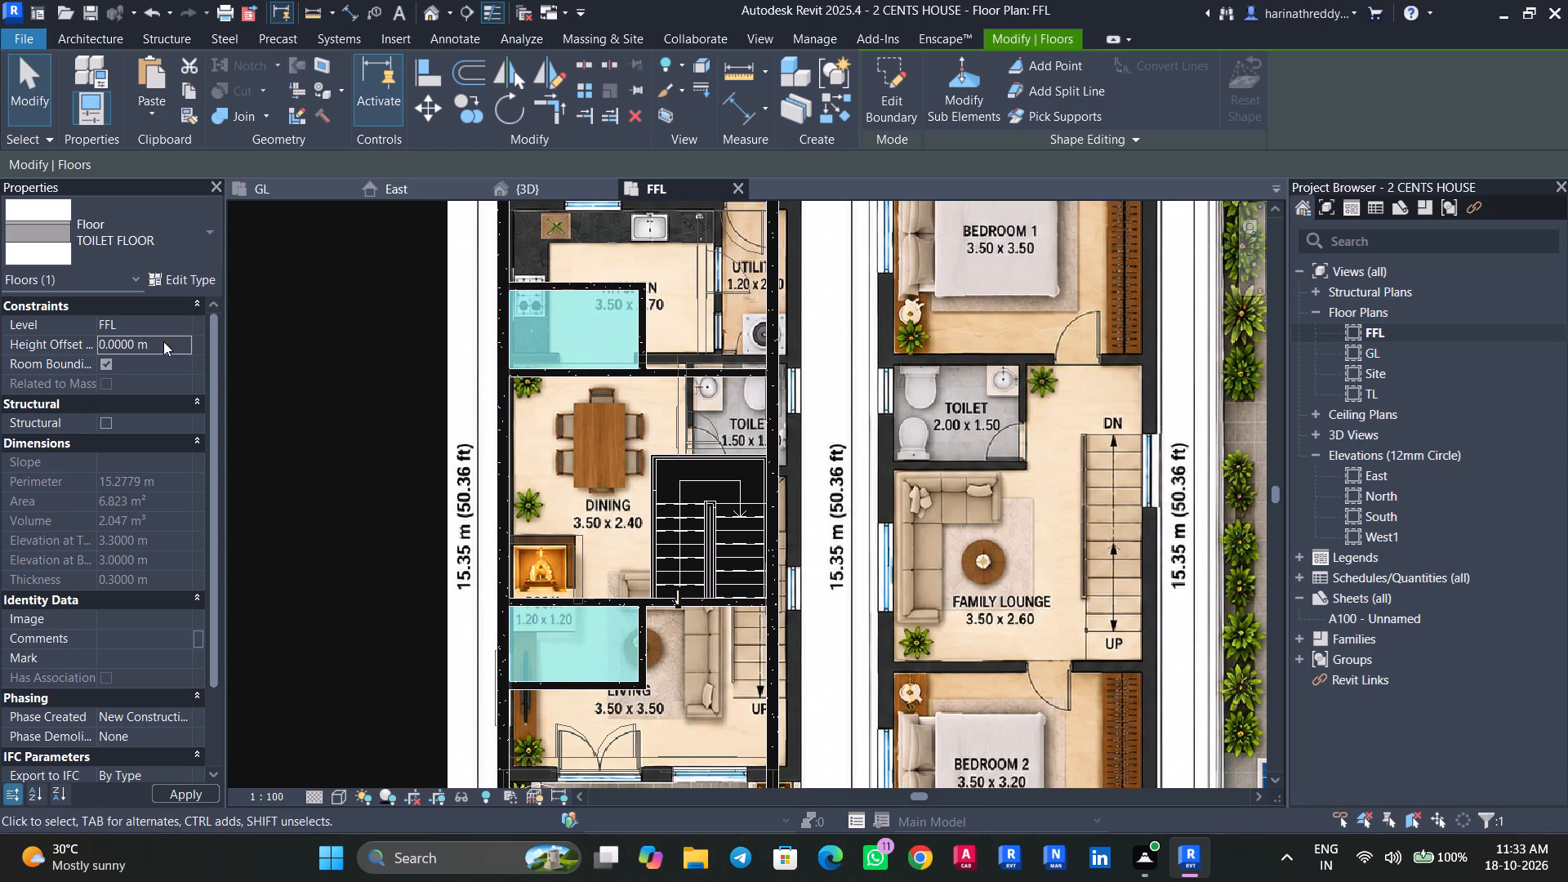
key(Escape)
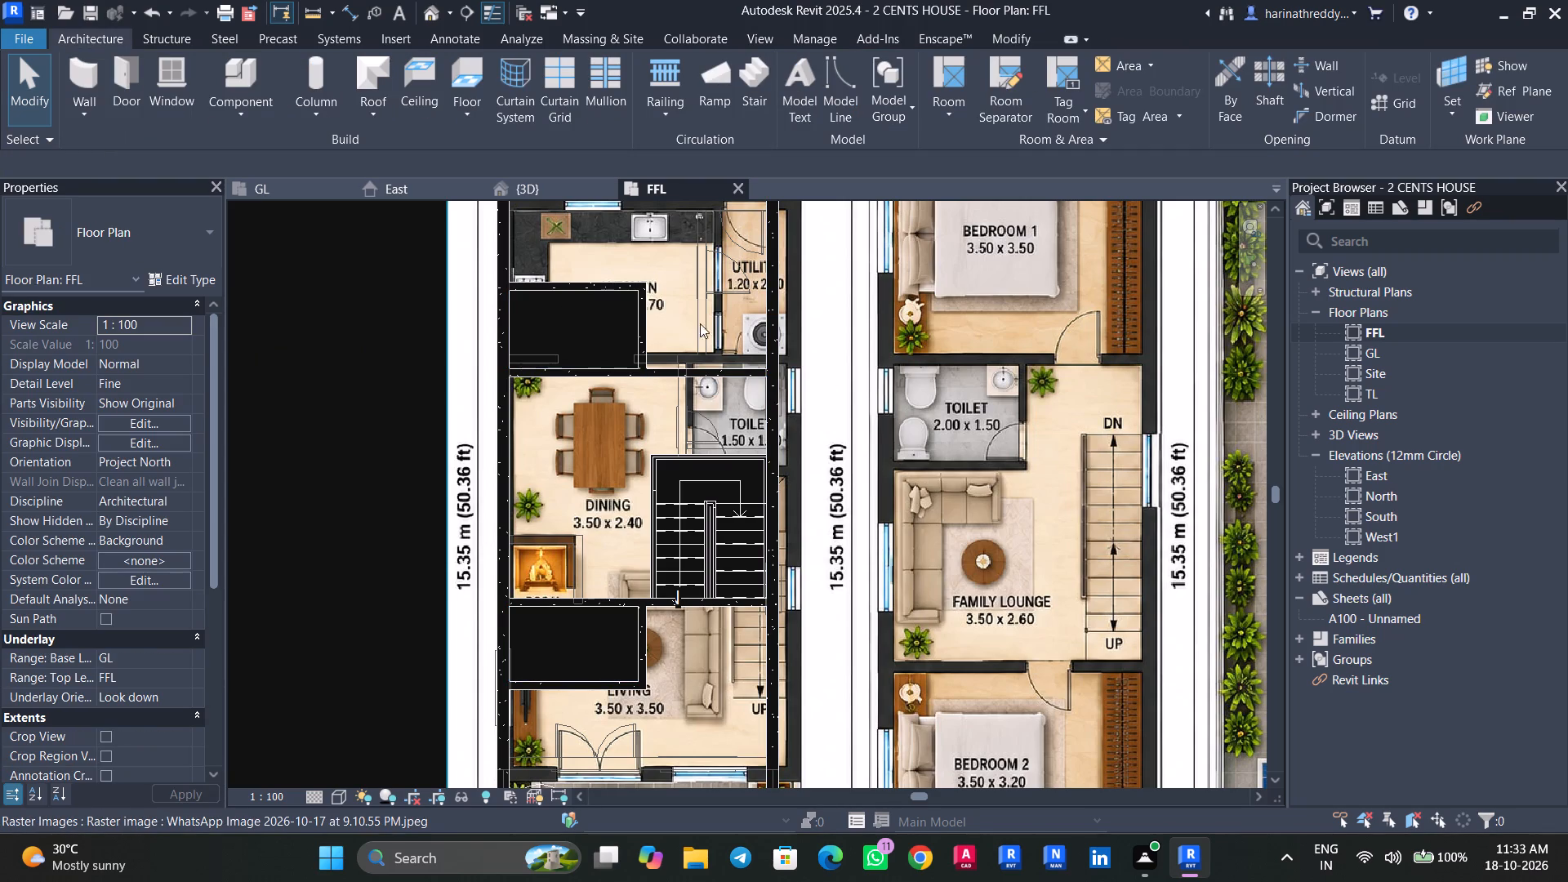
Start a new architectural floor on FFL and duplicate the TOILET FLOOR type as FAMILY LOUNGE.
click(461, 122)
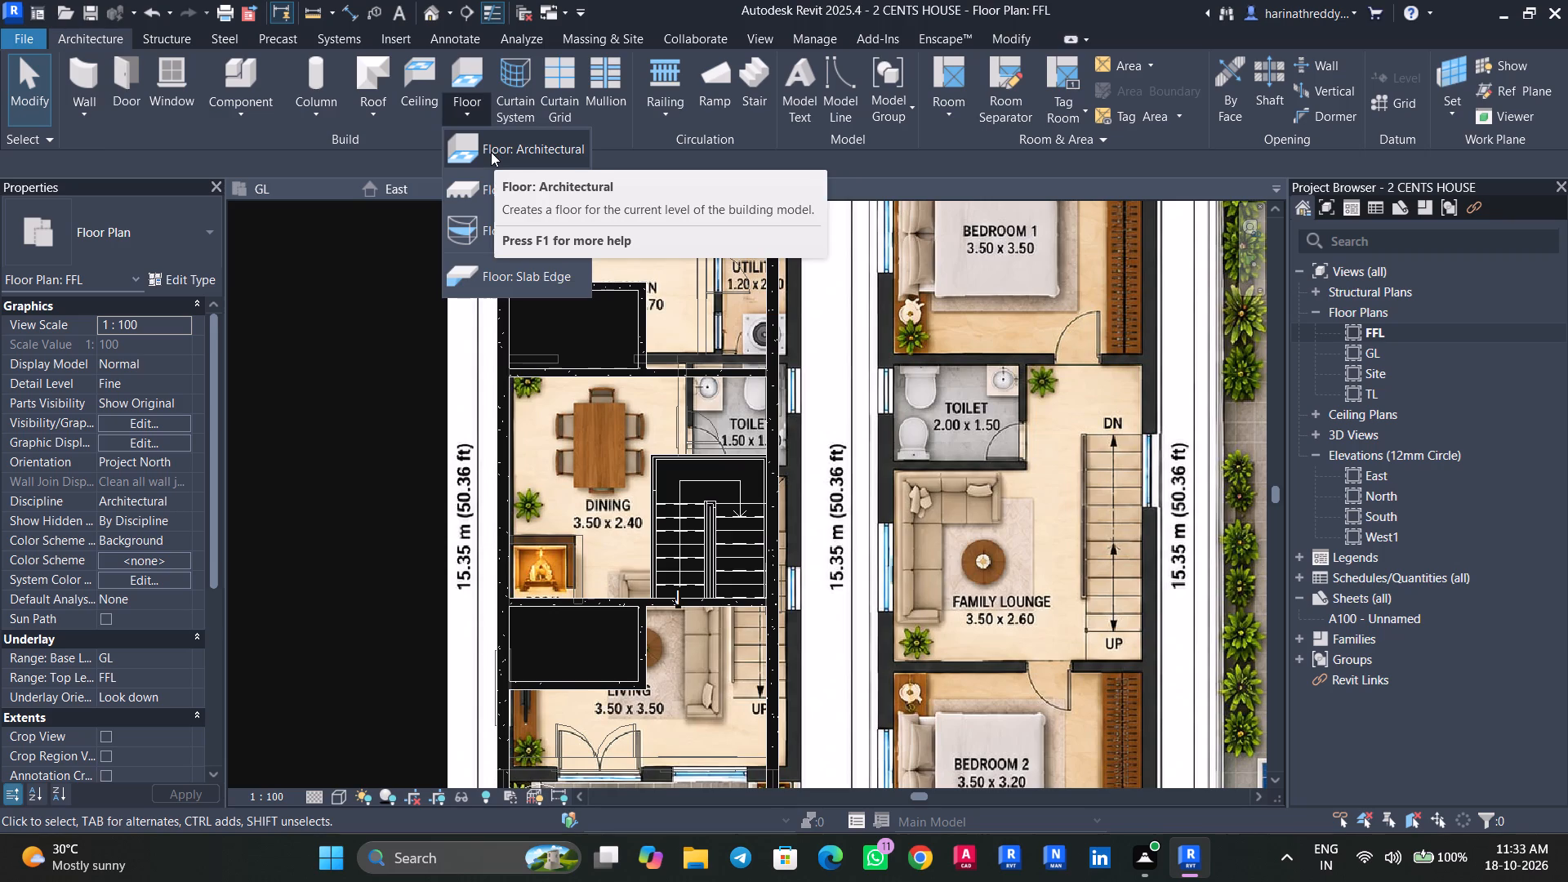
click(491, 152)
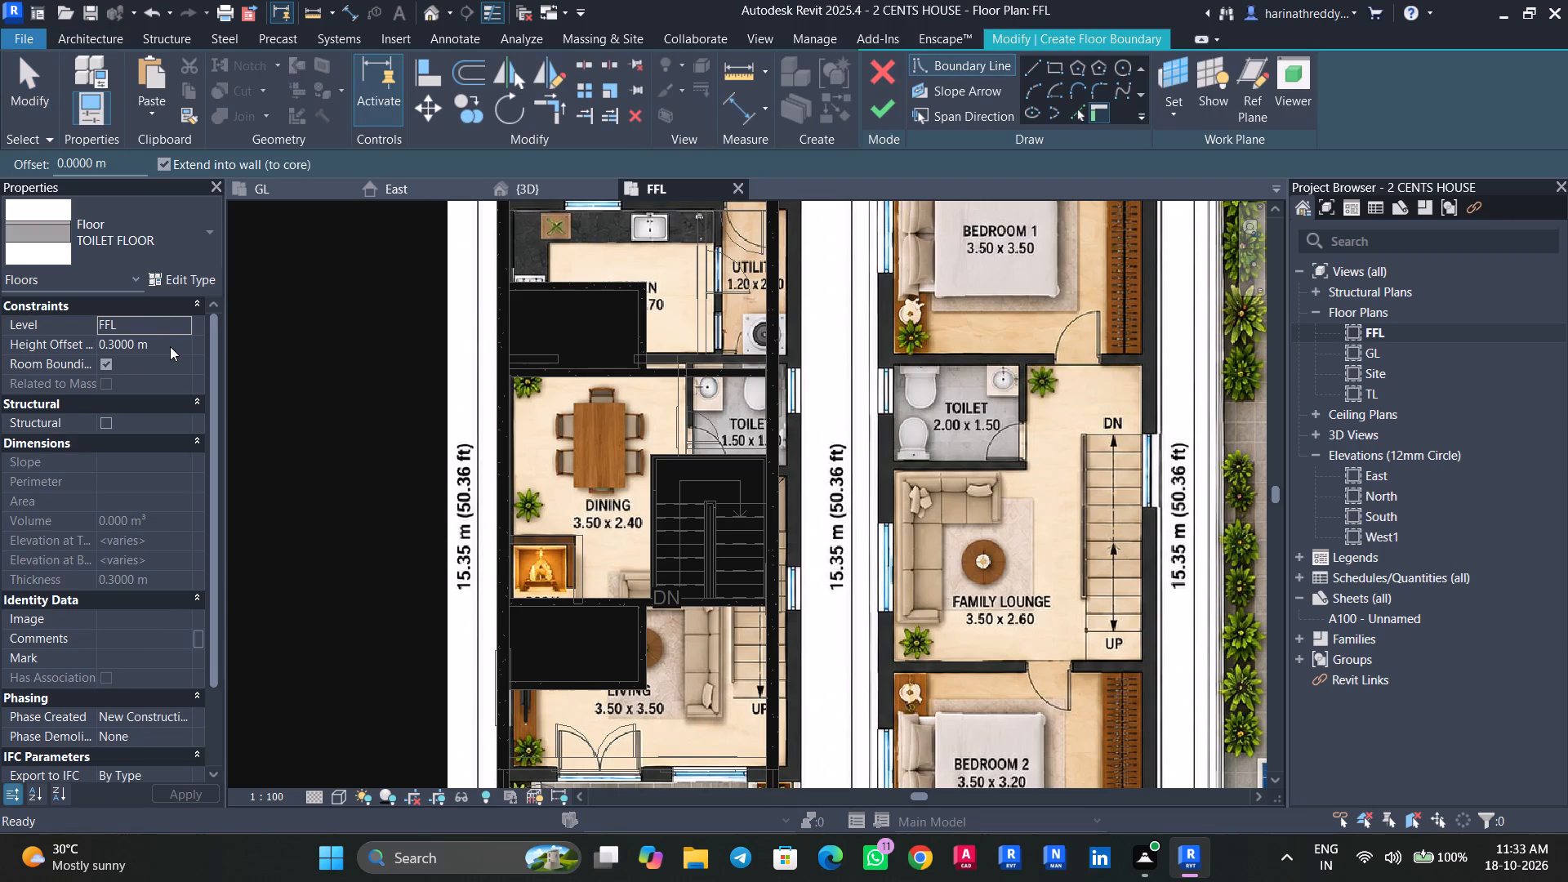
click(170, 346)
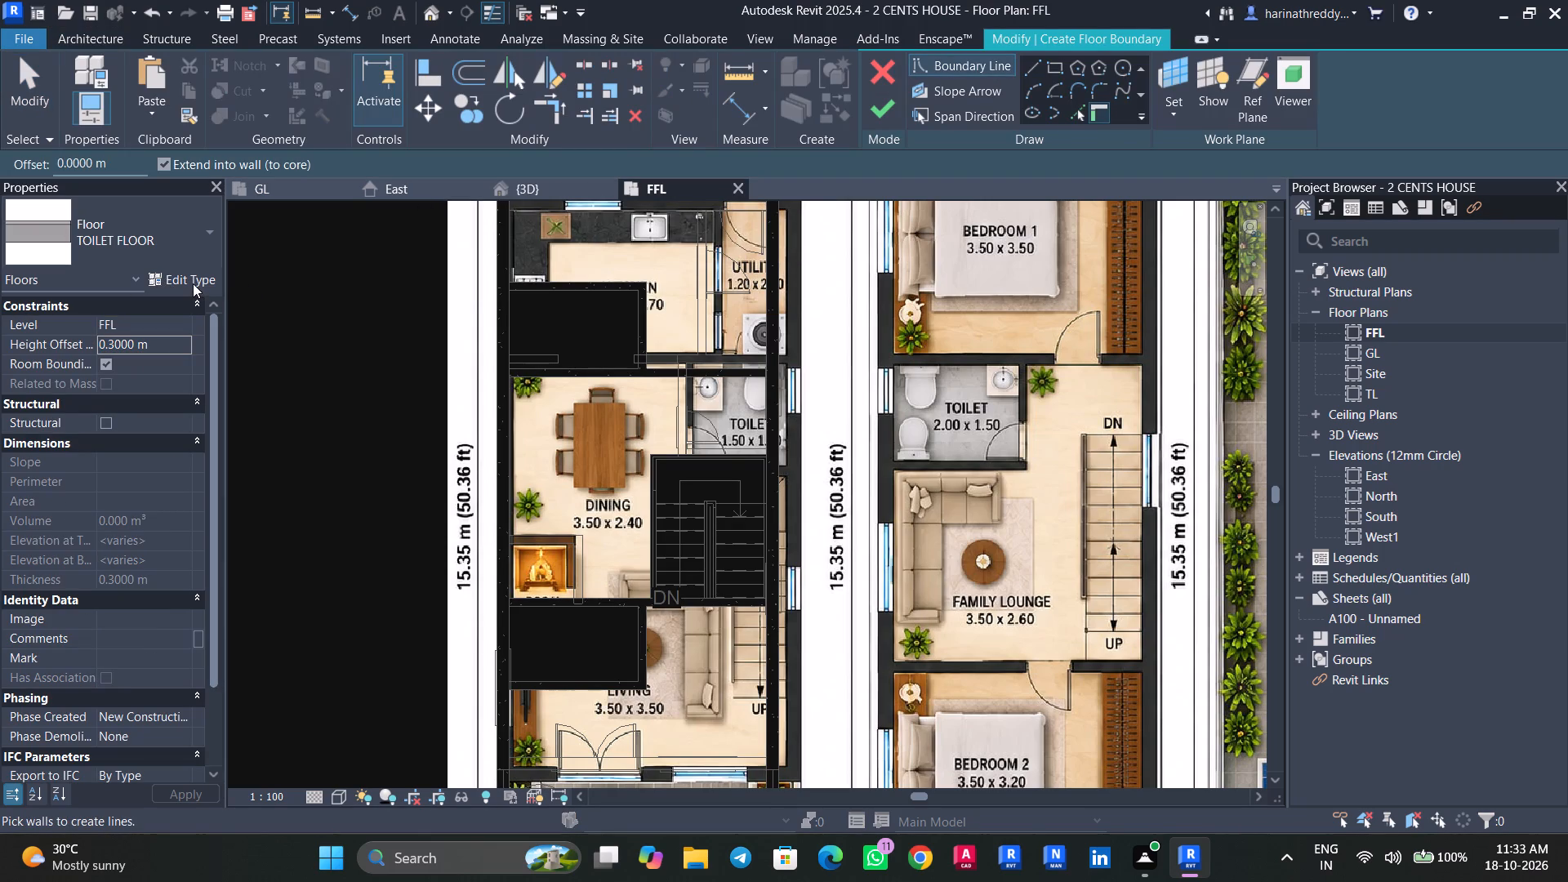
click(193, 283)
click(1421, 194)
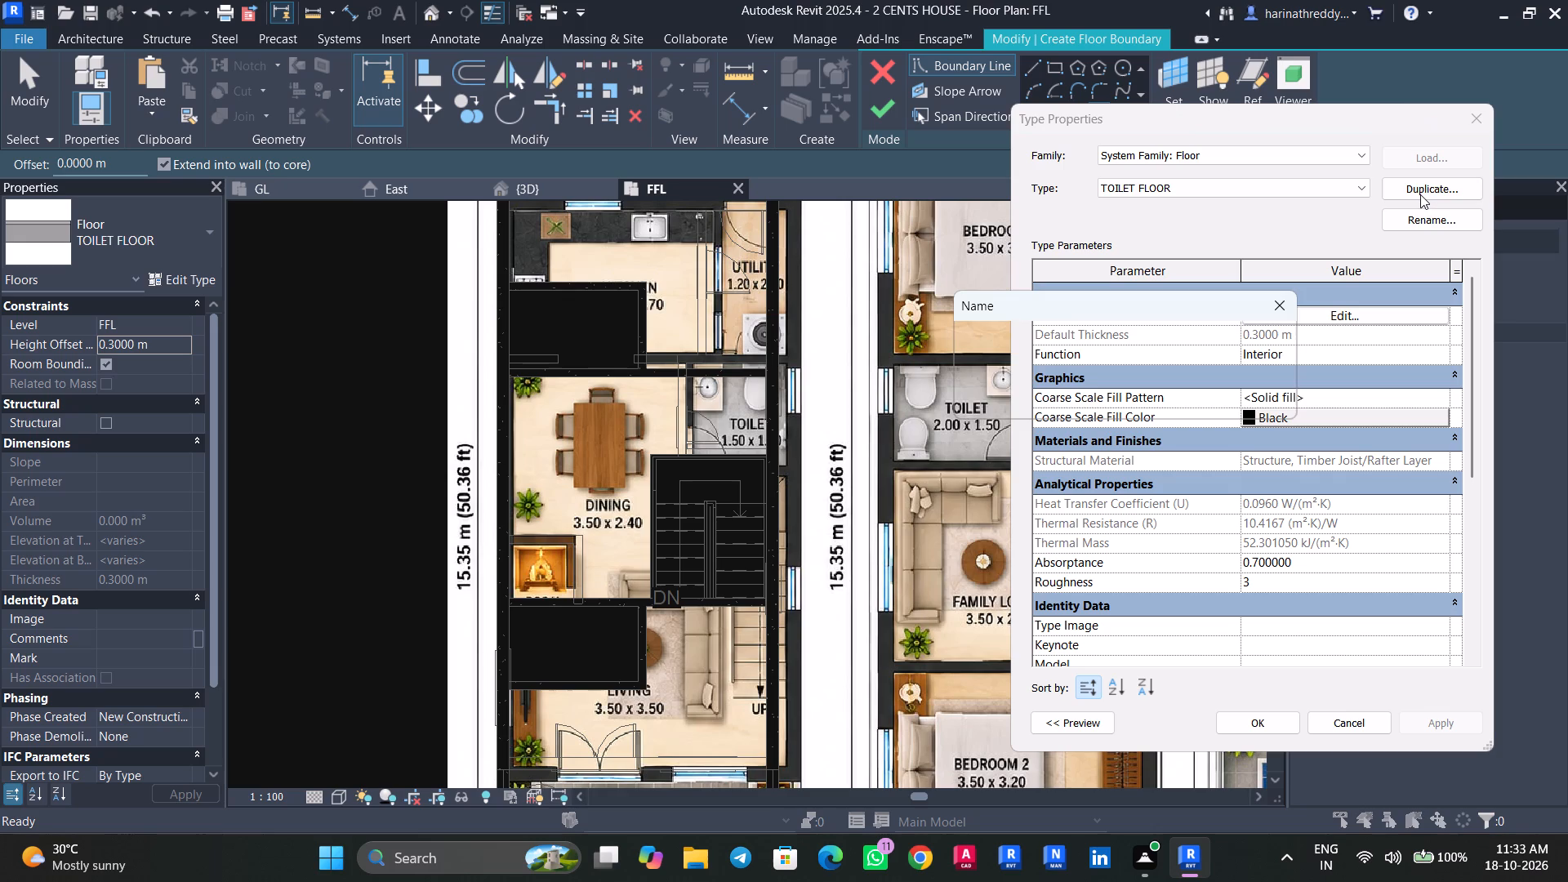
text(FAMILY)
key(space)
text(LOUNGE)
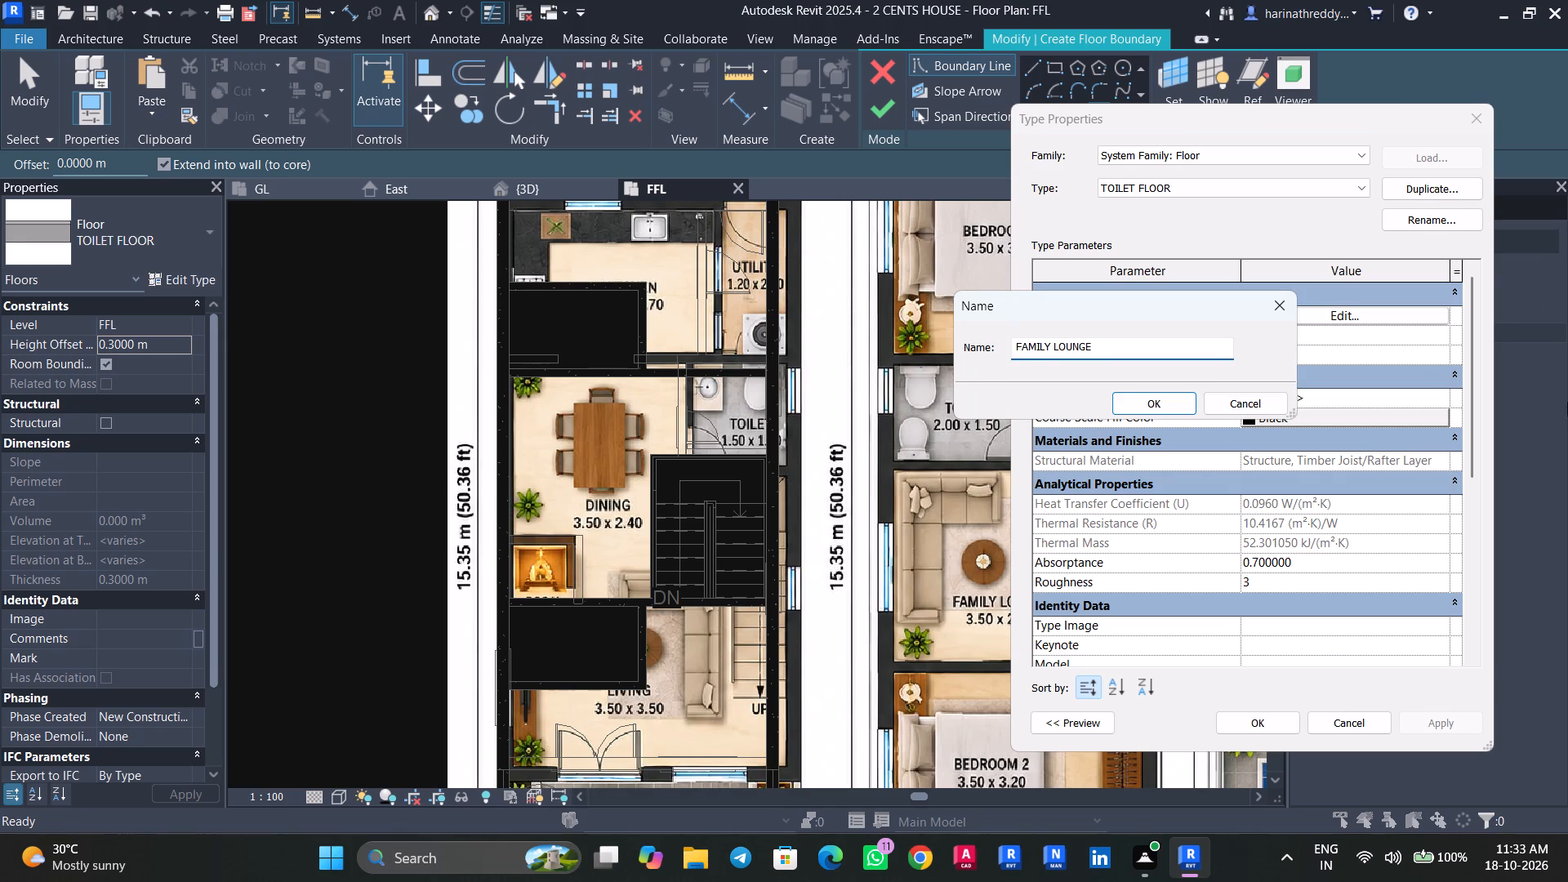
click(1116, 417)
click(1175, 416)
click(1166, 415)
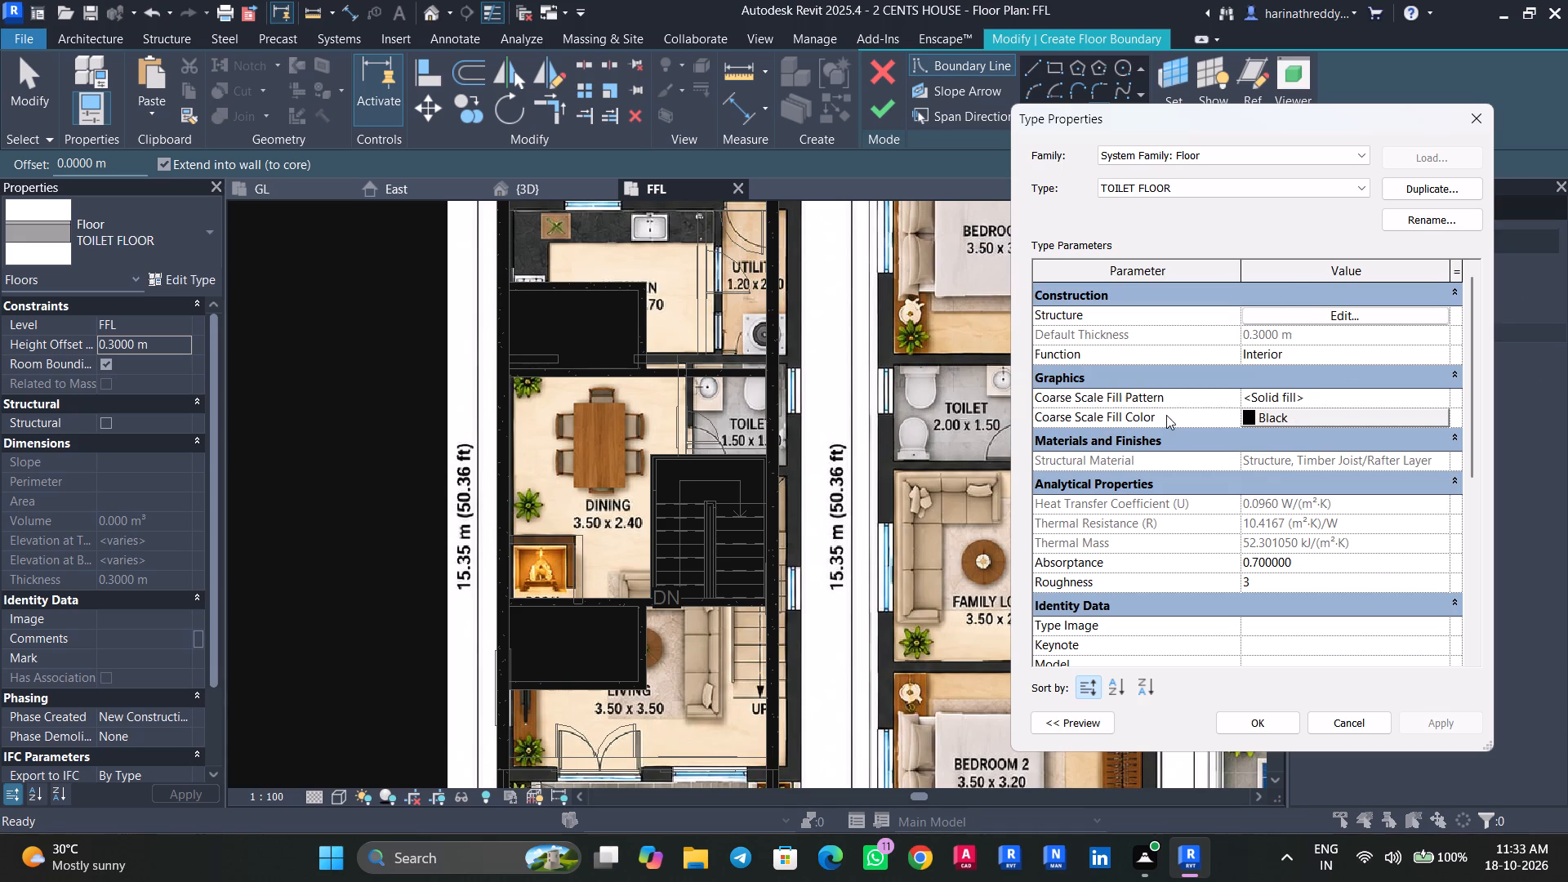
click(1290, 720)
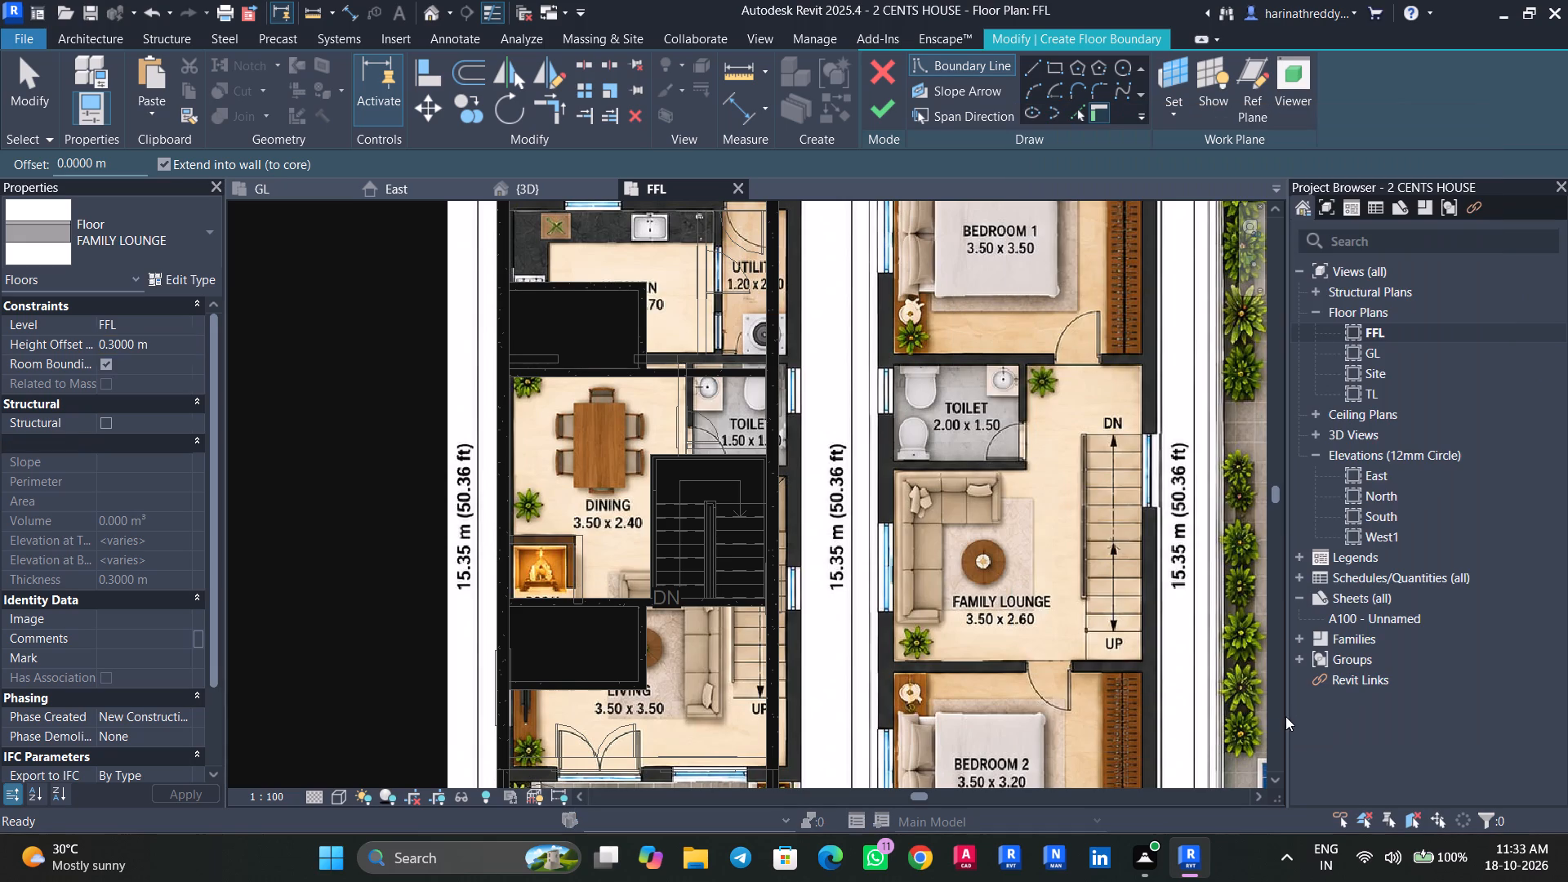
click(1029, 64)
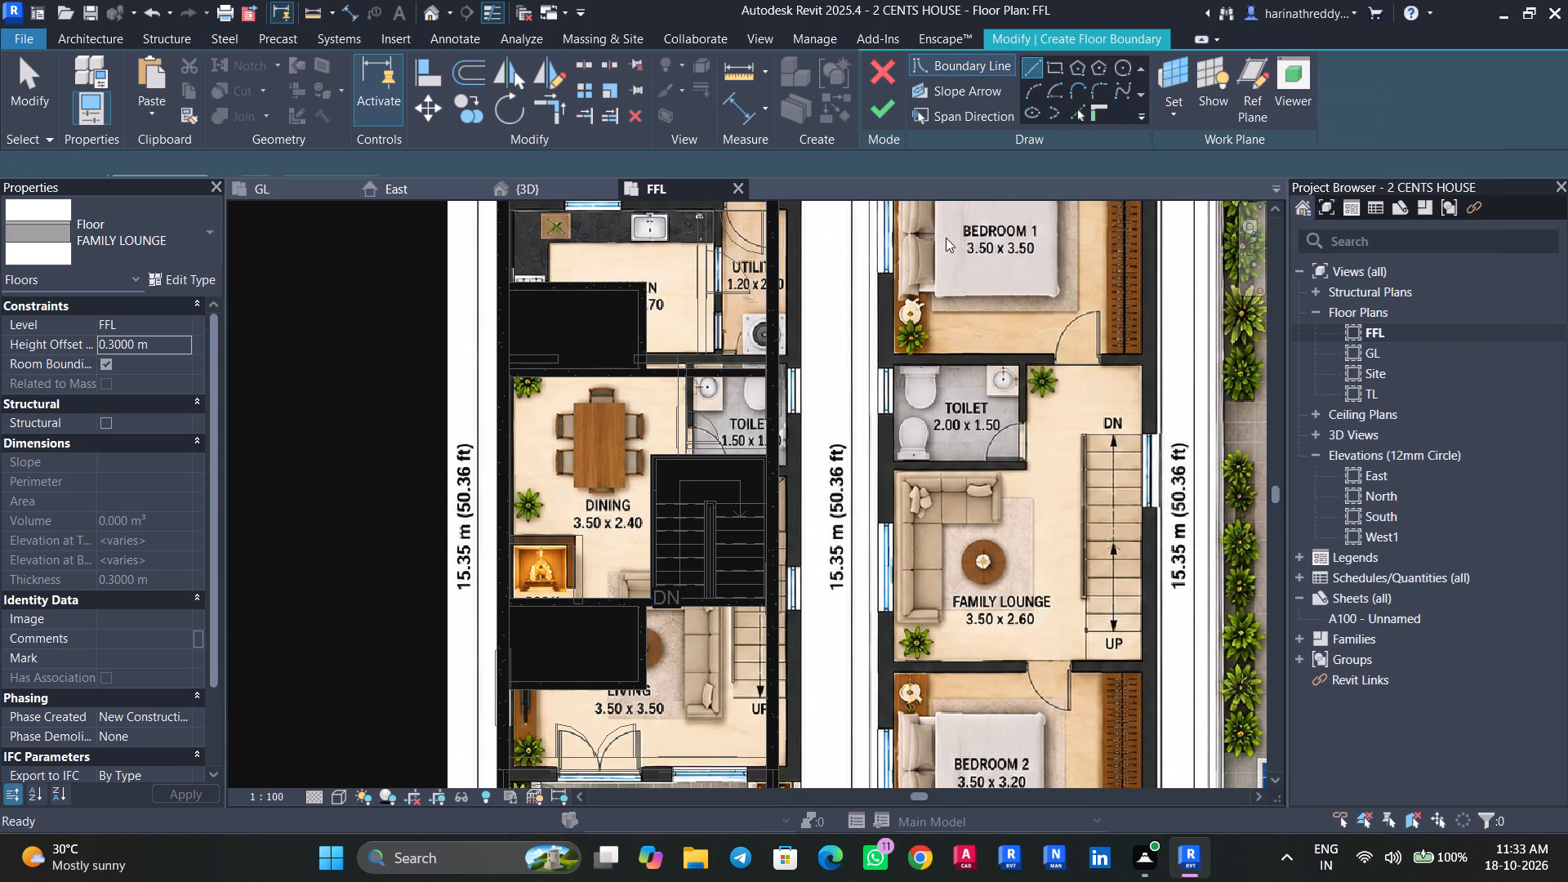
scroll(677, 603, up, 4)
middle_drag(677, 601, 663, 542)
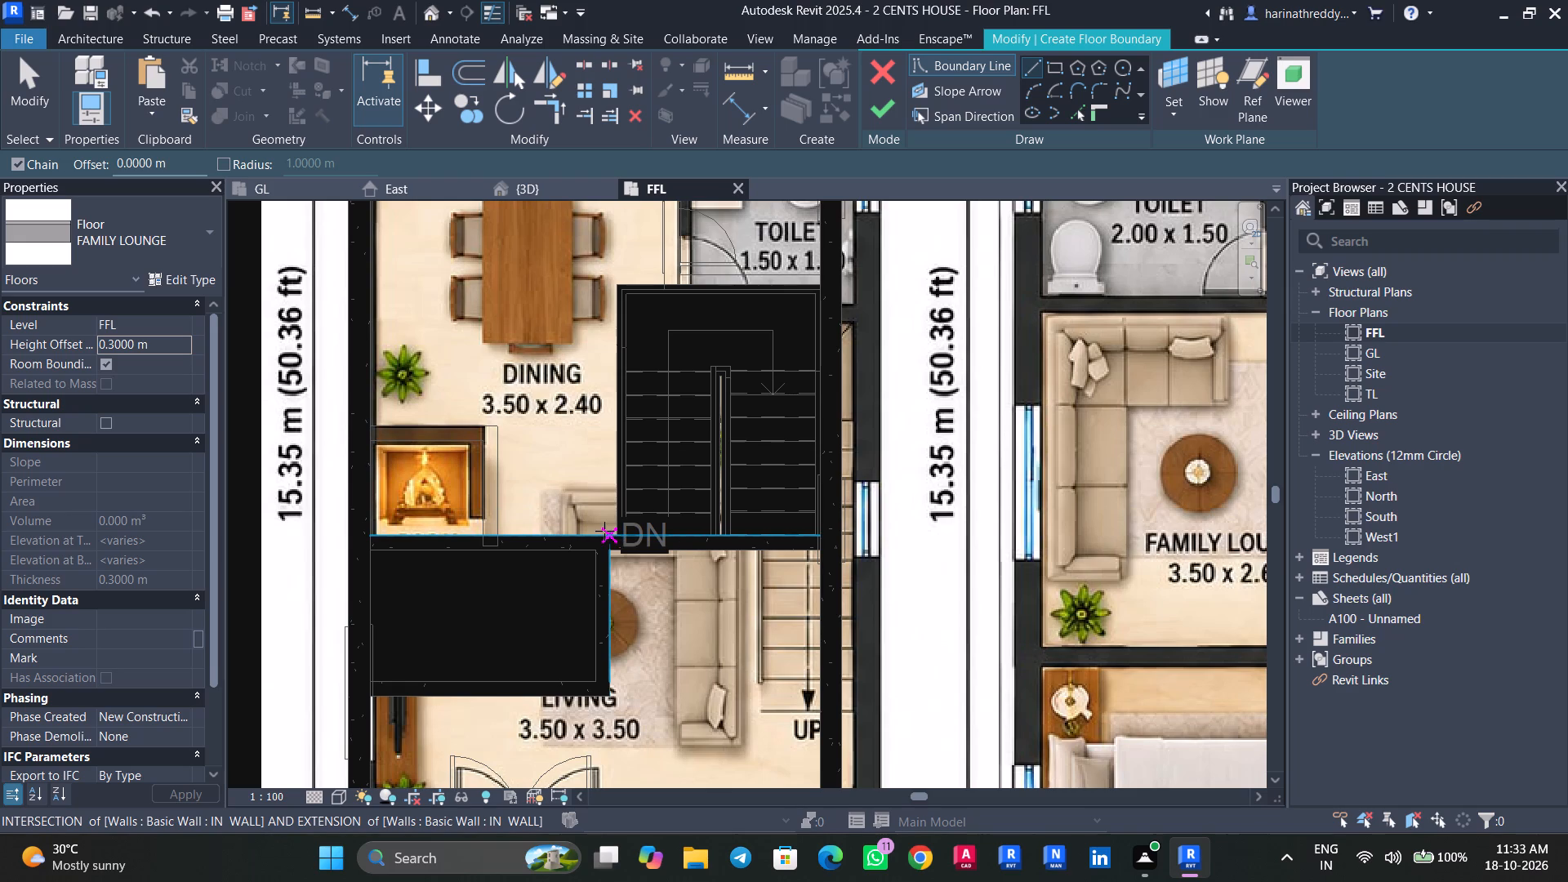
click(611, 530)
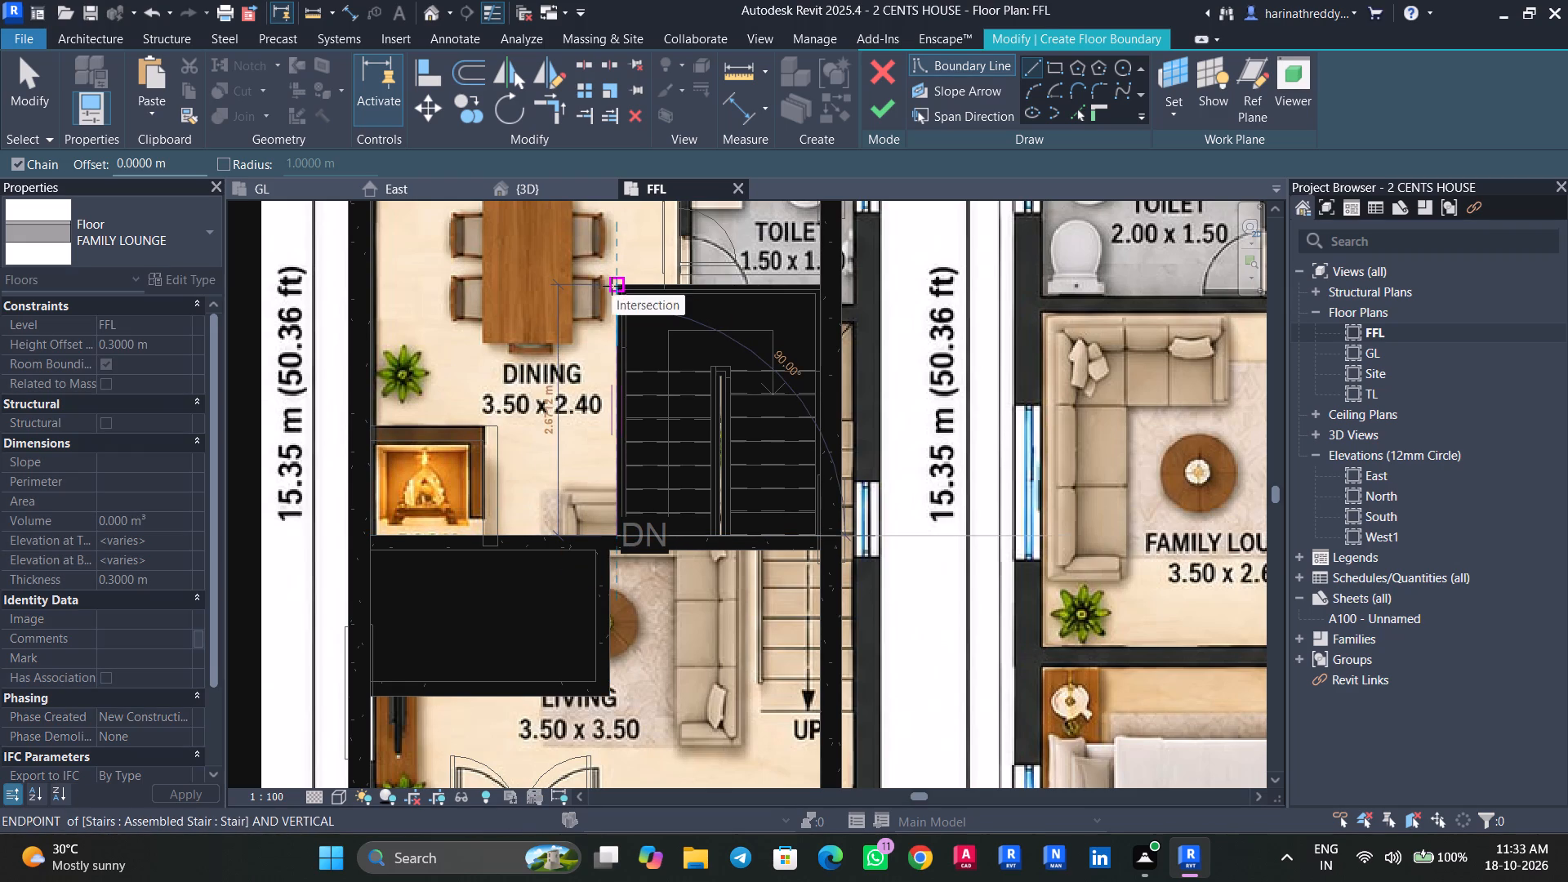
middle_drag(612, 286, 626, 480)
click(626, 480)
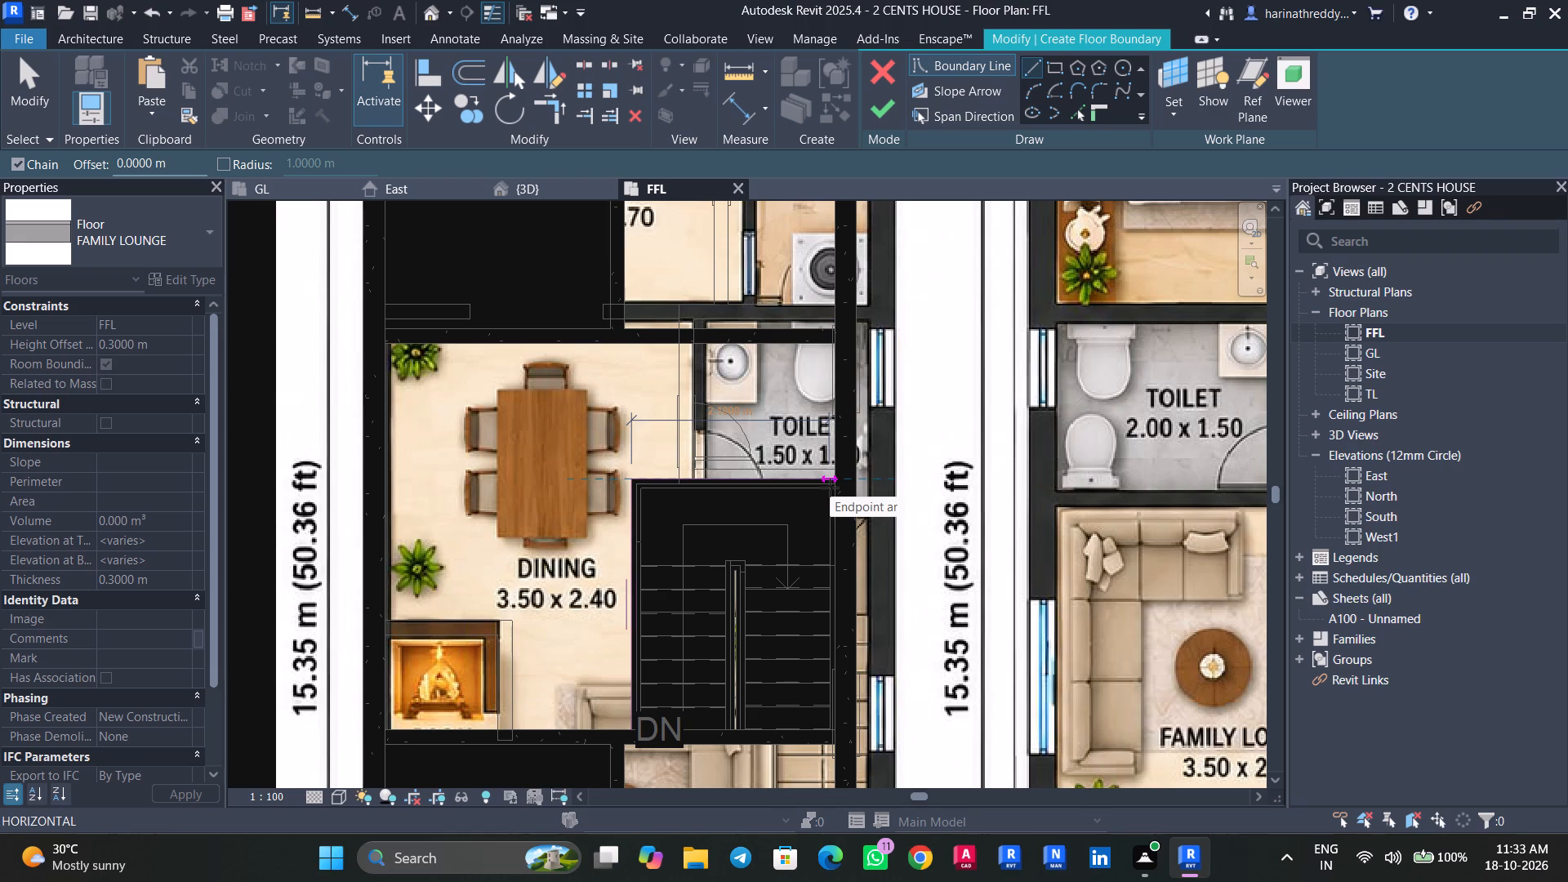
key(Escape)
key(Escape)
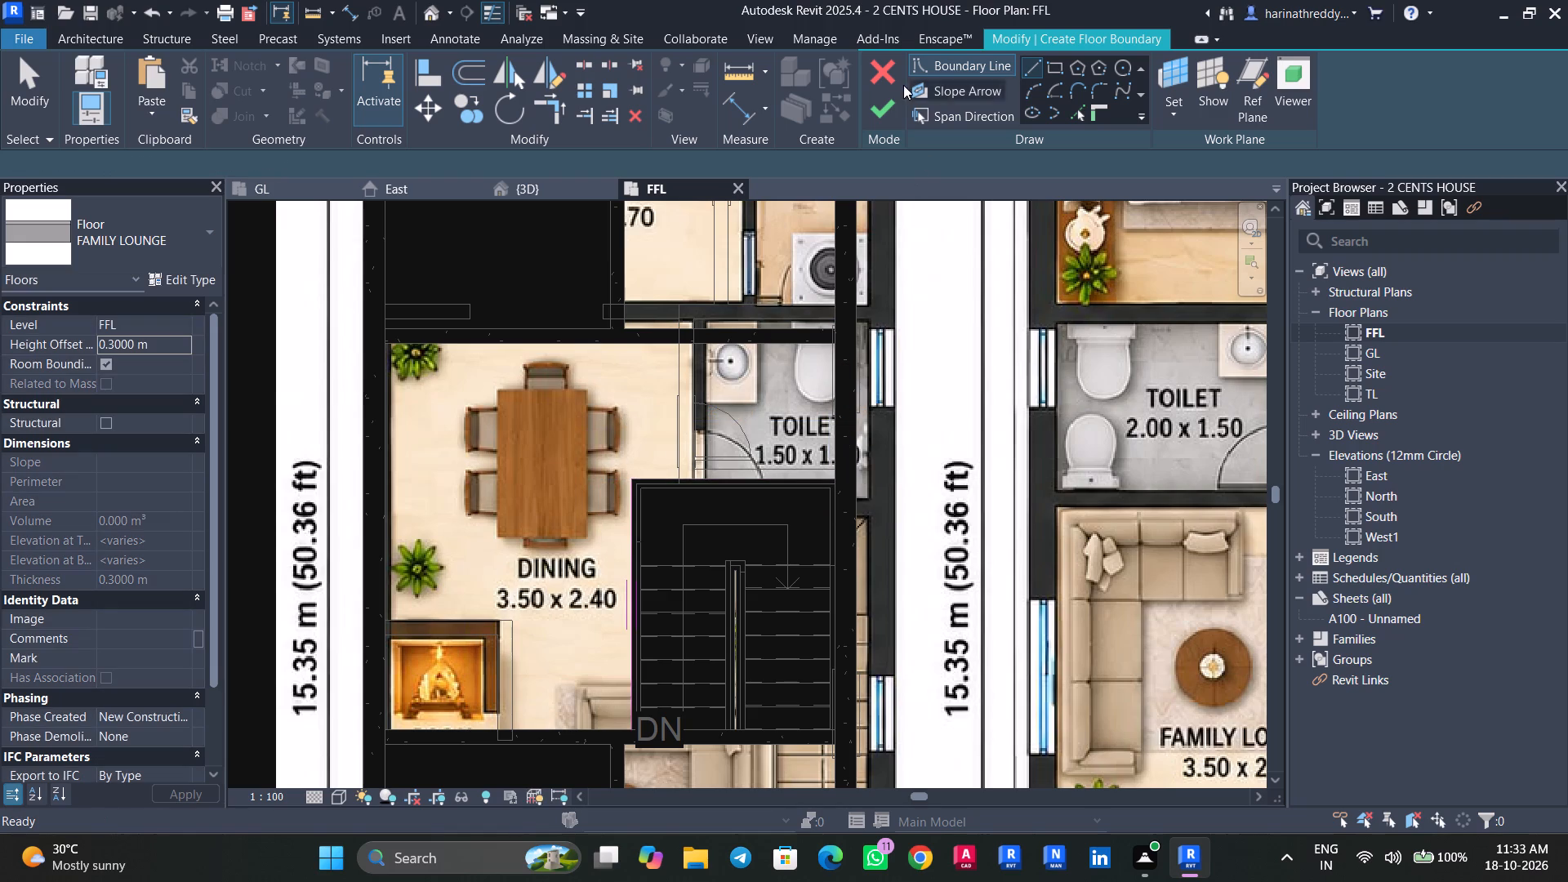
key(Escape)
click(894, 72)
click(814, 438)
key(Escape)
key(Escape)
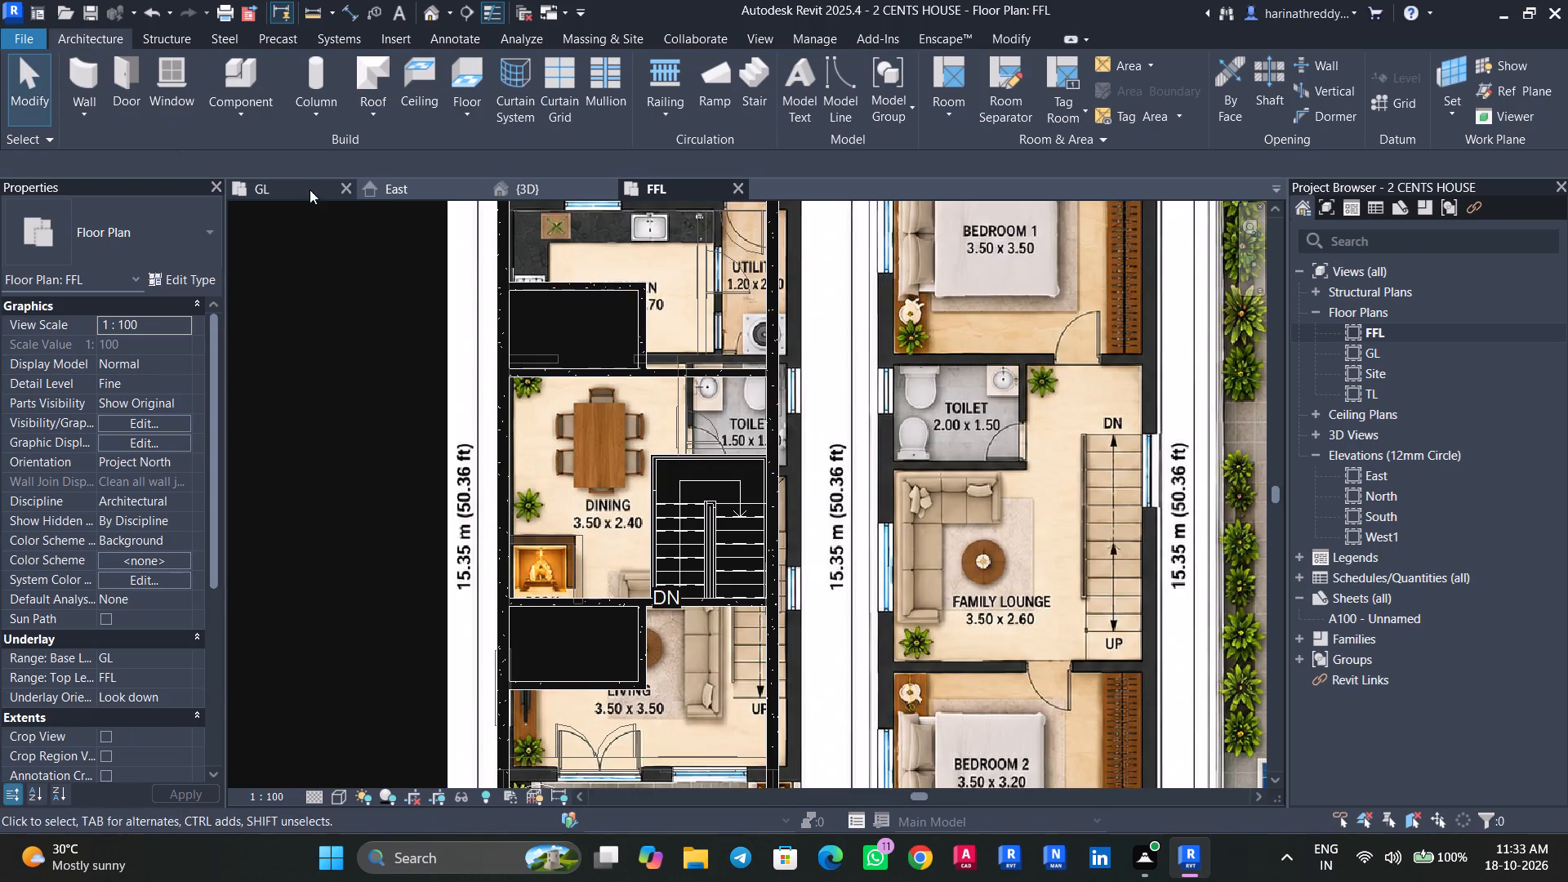
Check the level and height offset of the ground-floor toilet slab in the GL floor plan.
click(306, 187)
scroll(635, 522, up, 4)
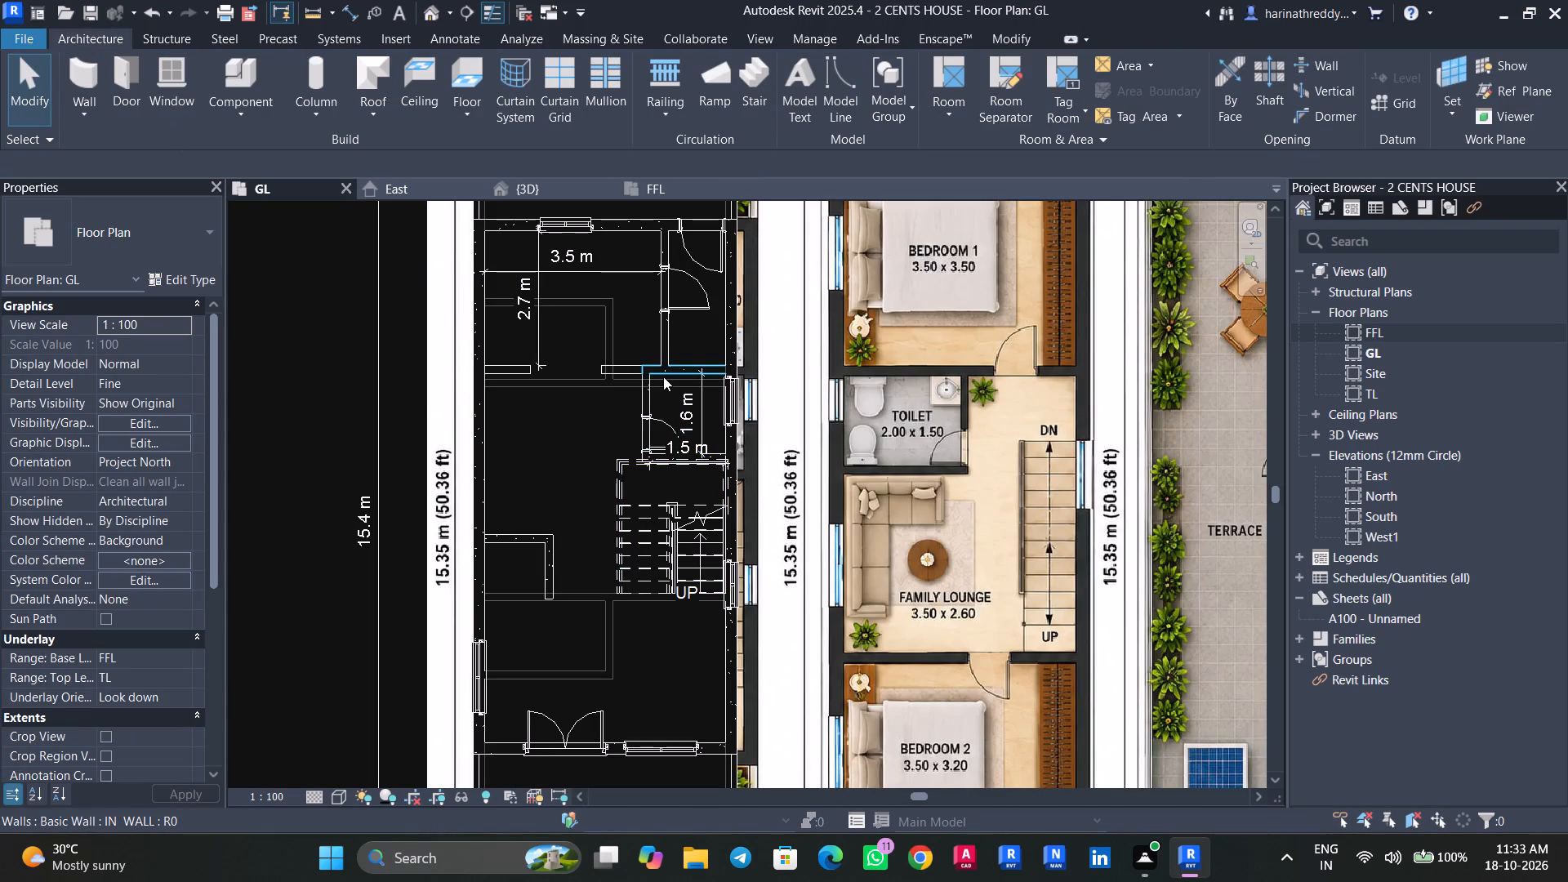
key(Tab)
key(Tab)
key(Tab)
click(663, 376)
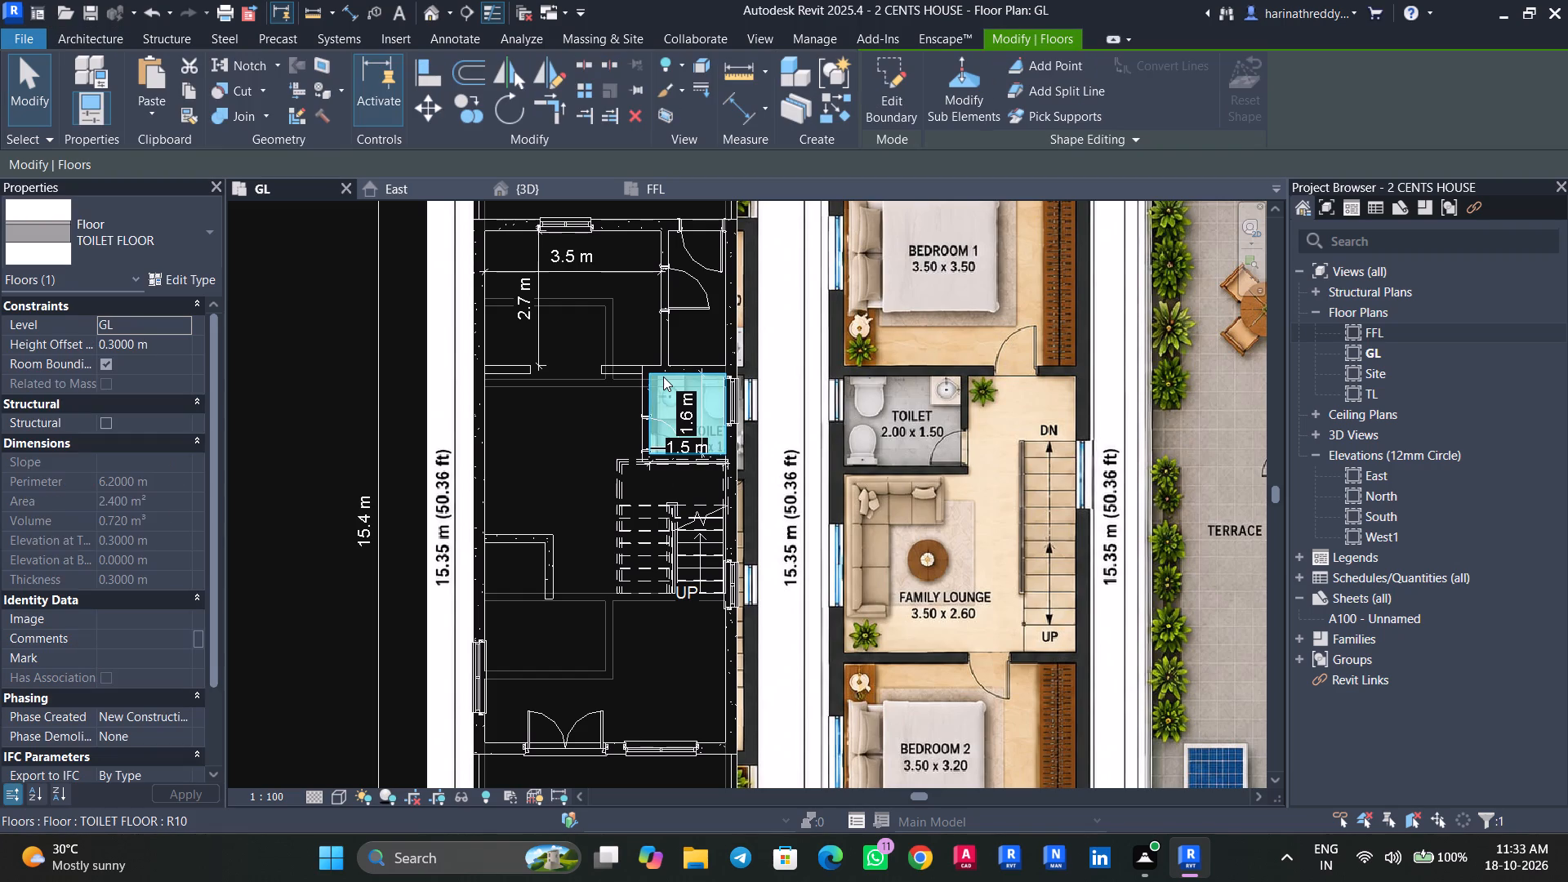
key(Escape)
key(Escape)
key(Escape)
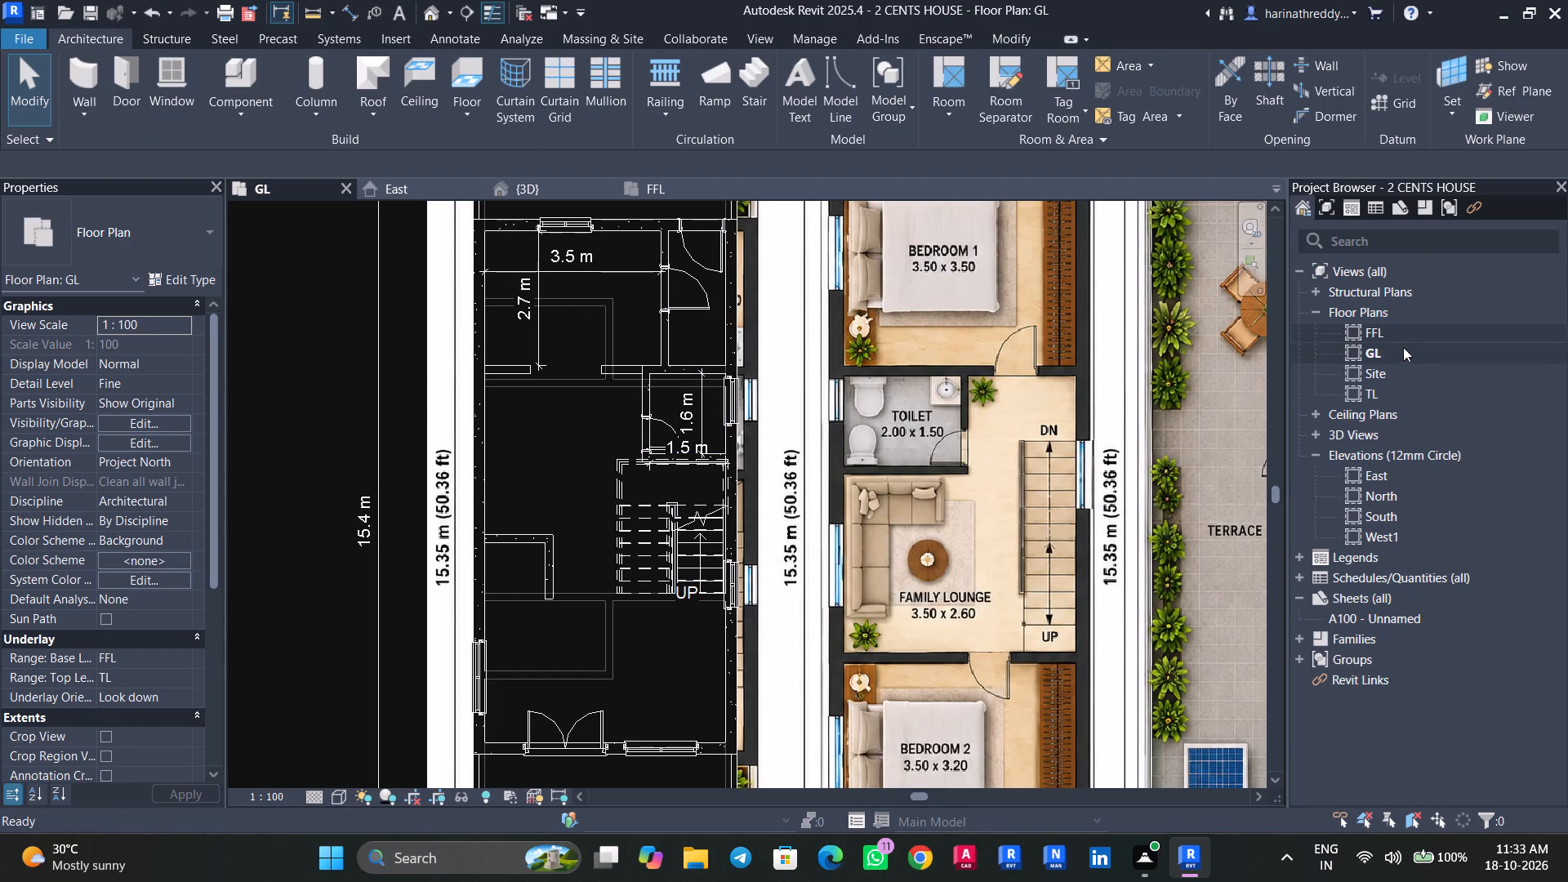
Examine the upper-storey rooms and the stair from several angles in the 3D view.
double_click(1393, 327)
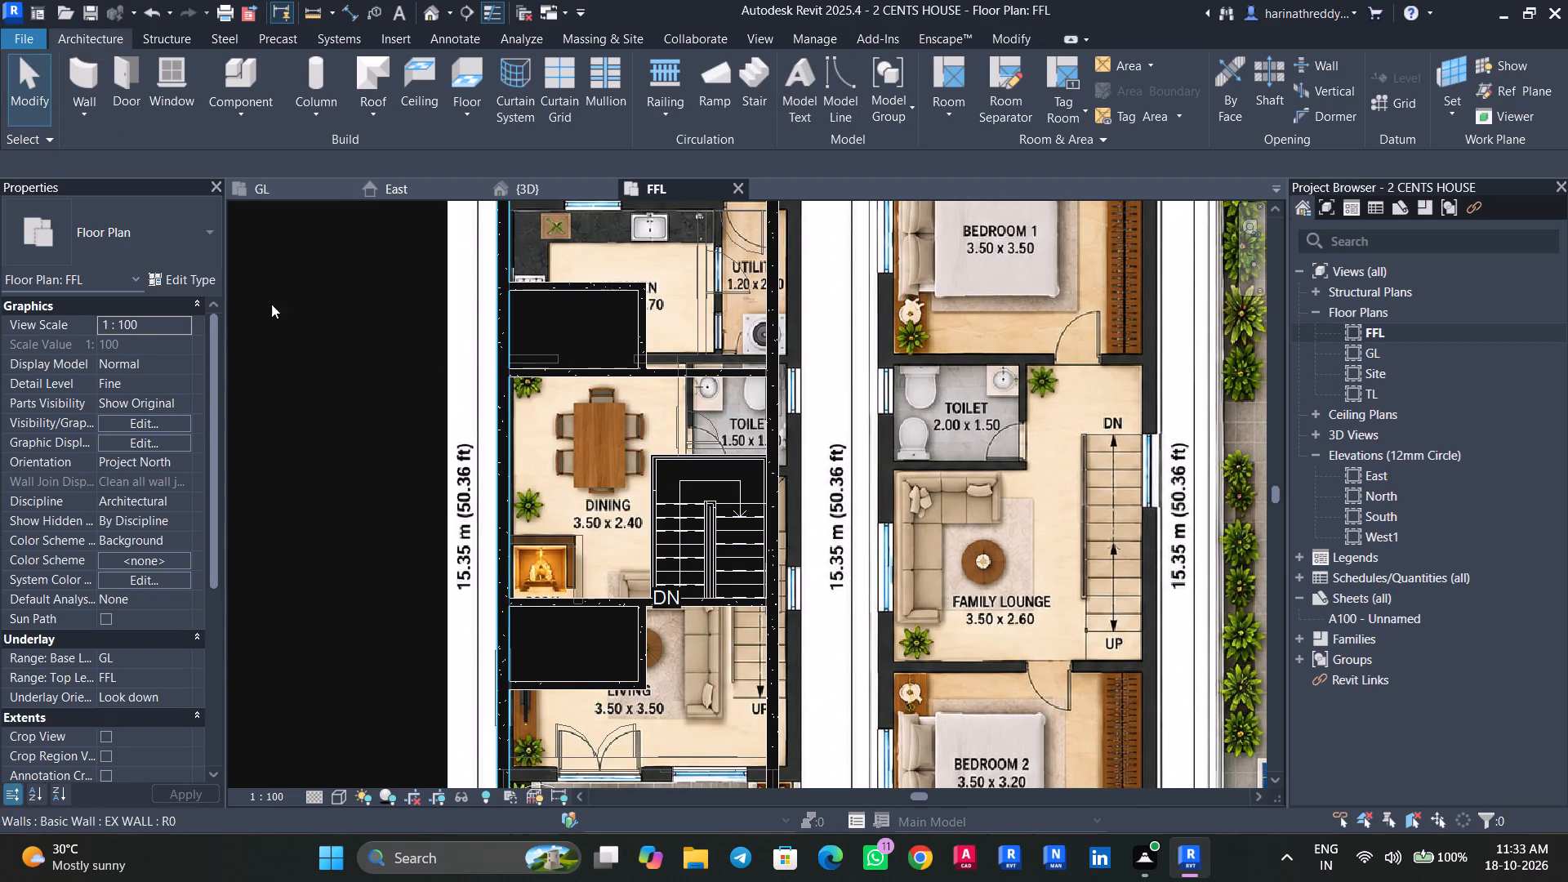
click(514, 194)
shift+middle_drag(986, 742, 1031, 715)
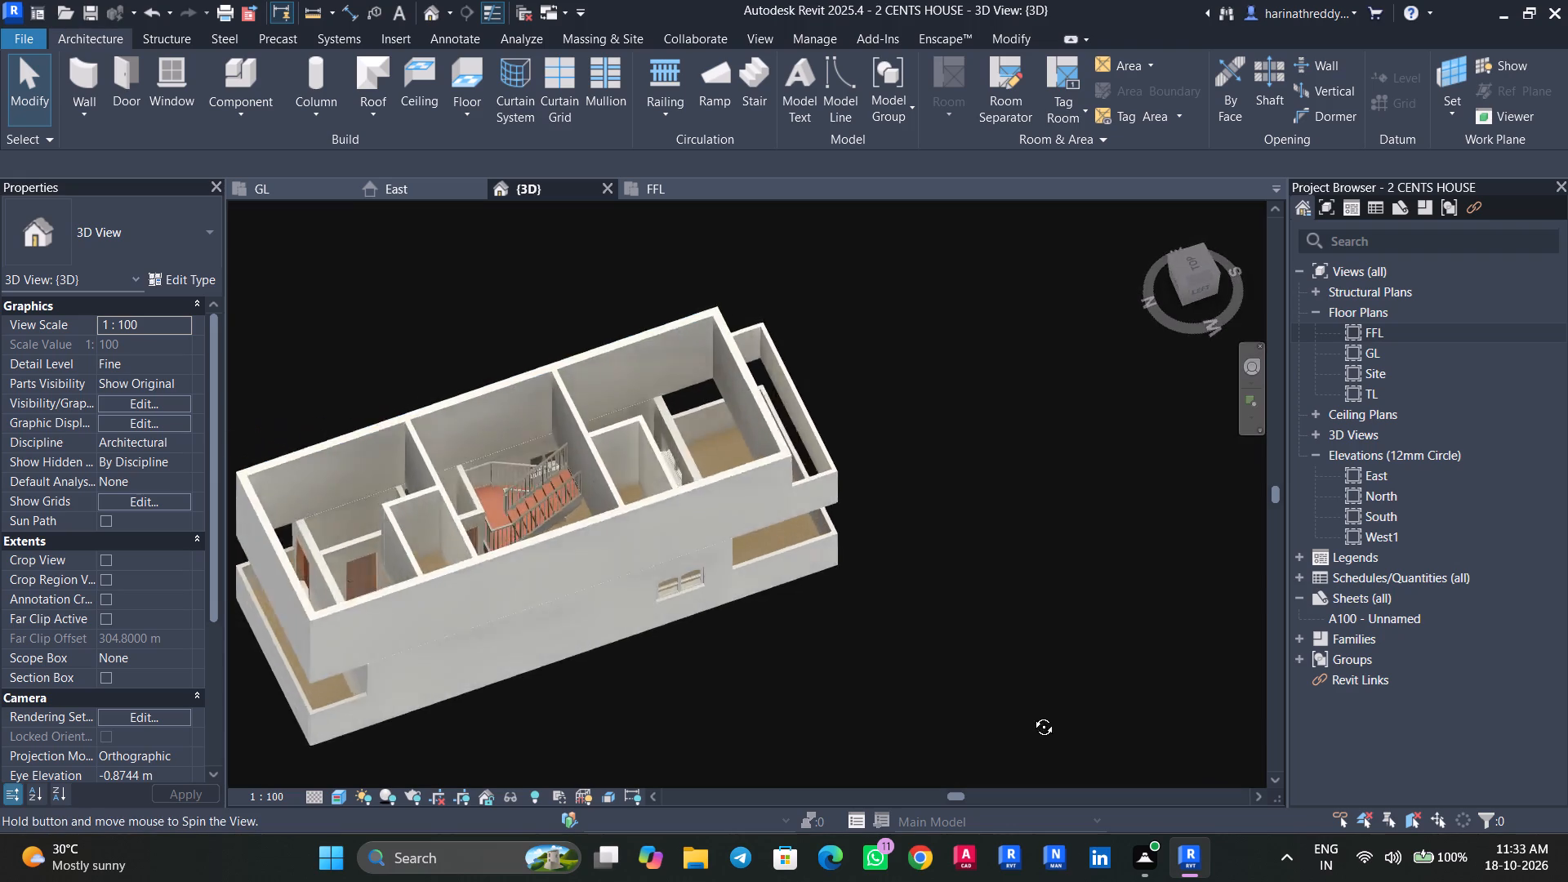
shift+middle_drag(1031, 715, 884, 803)
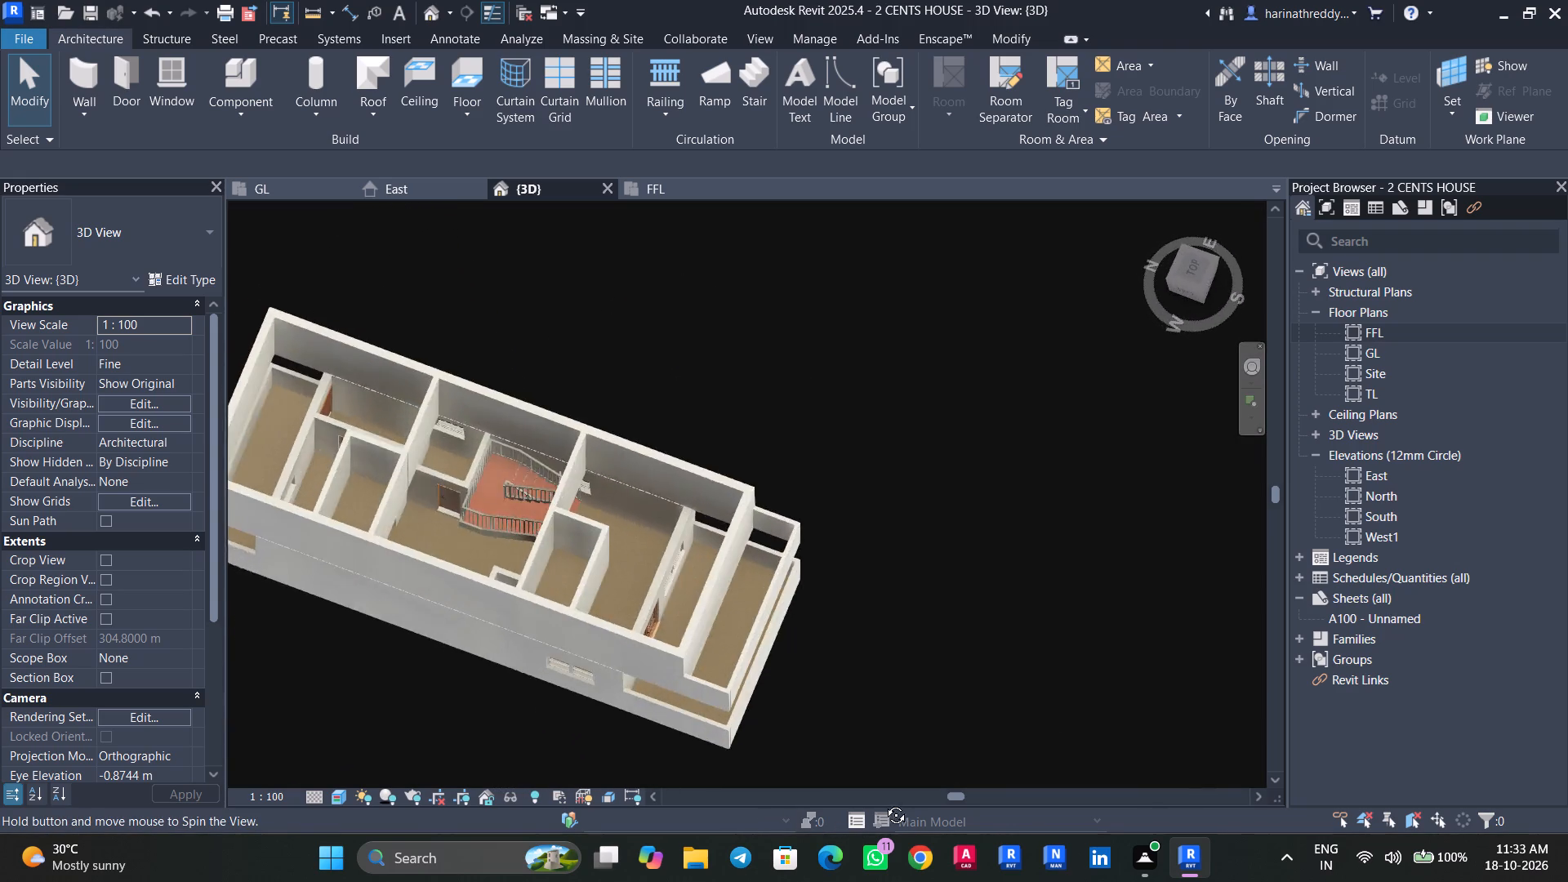
shift+middle_drag(884, 803, 1011, 746)
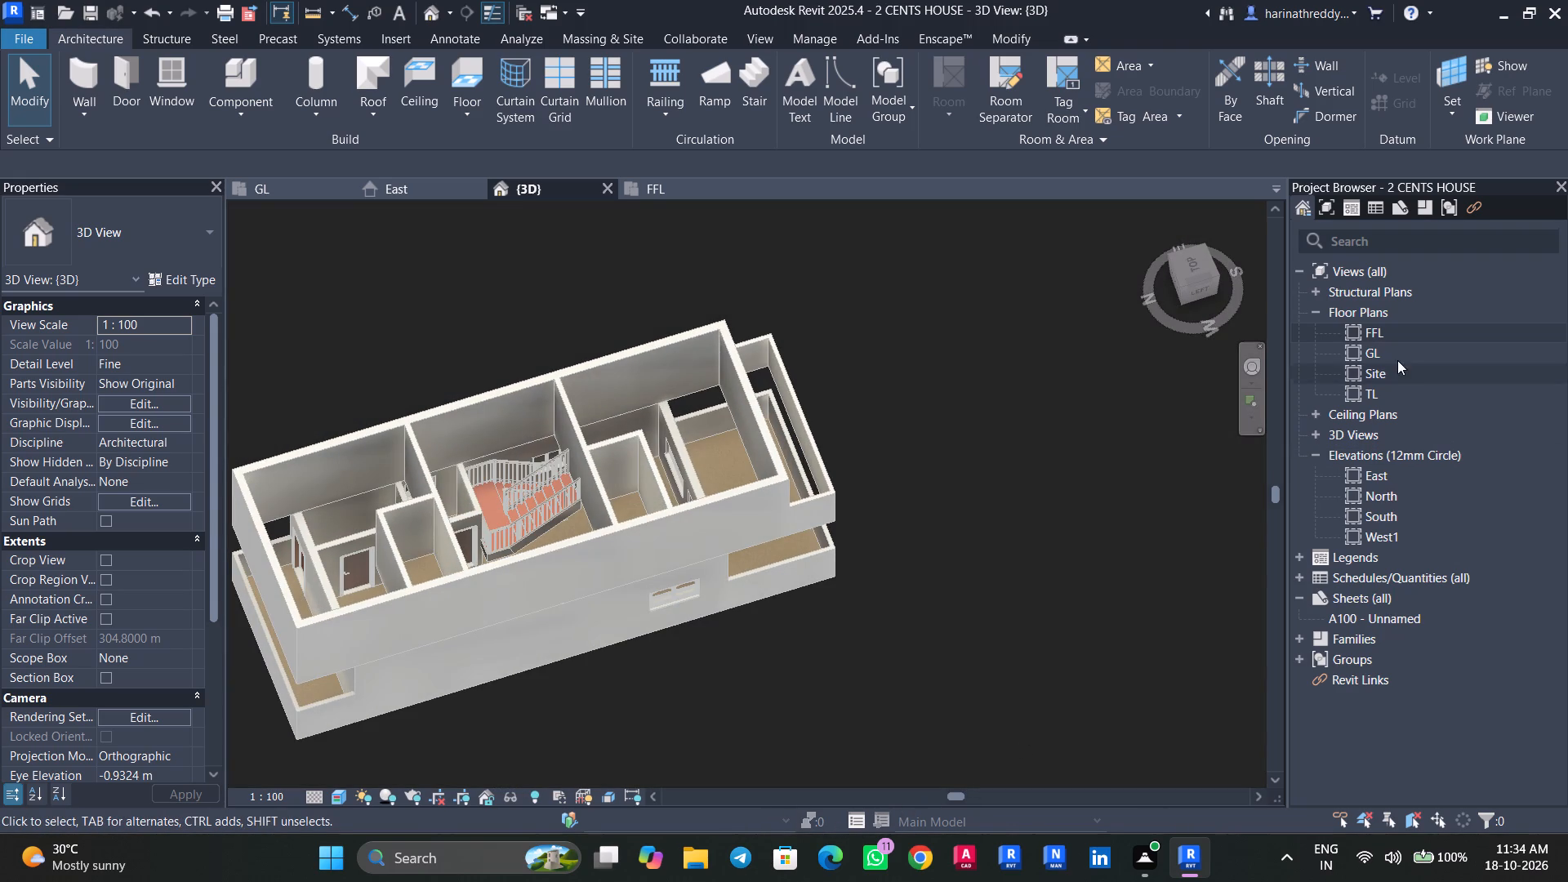
In the FFL plan, edit the stair to shorten its upper run to 0.75 m and finish the stair edit.
triple_click(1388, 333)
key(Escape)
key(Escape)
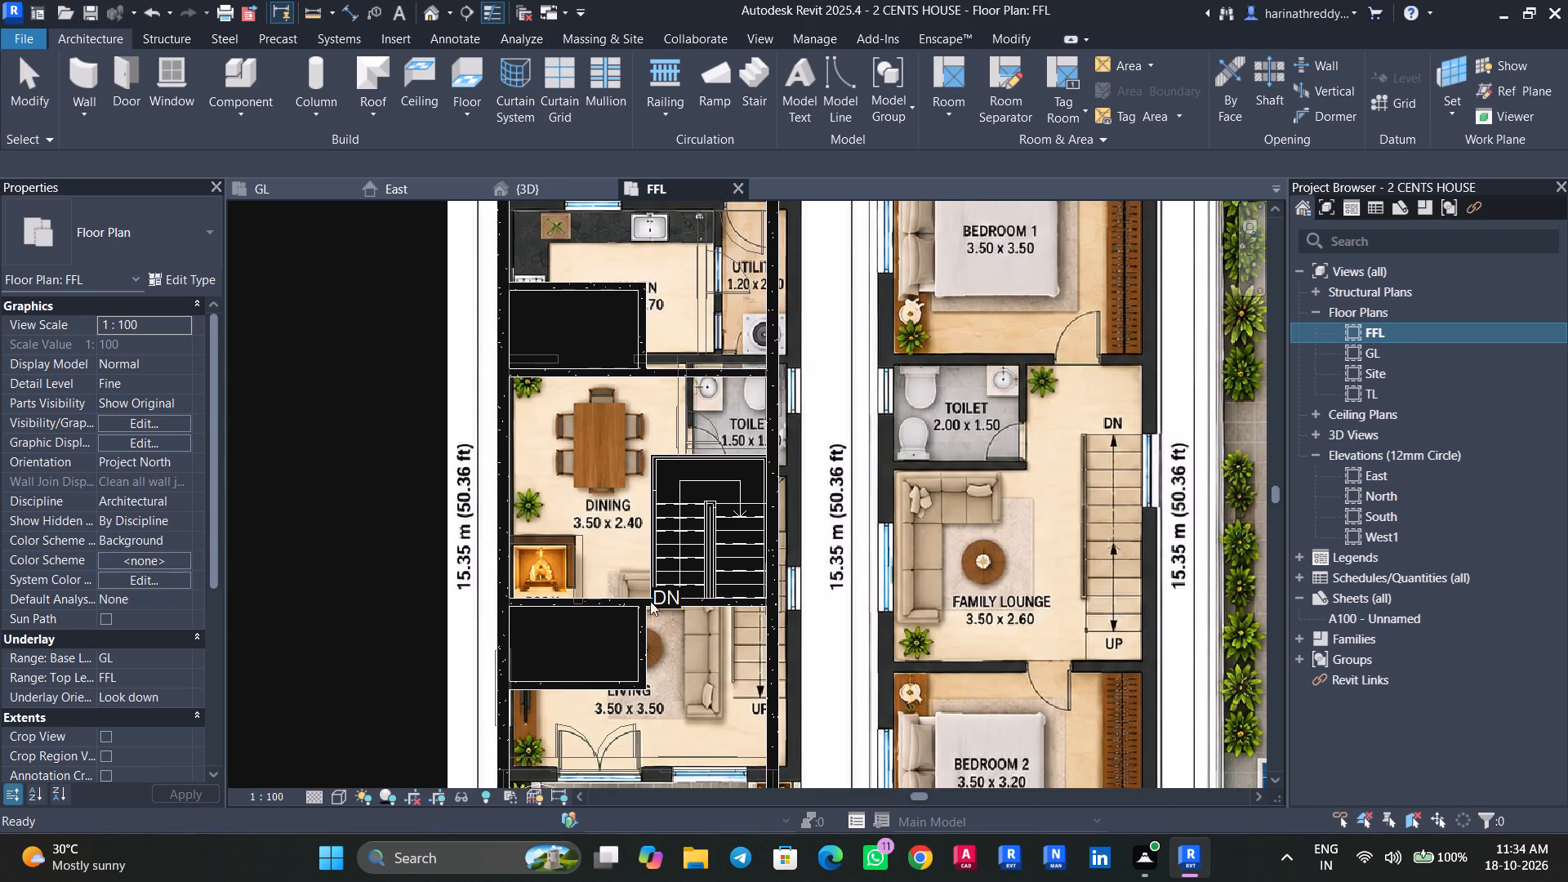
scroll(641, 506, up, 5)
key(Escape)
click(685, 548)
click(660, 556)
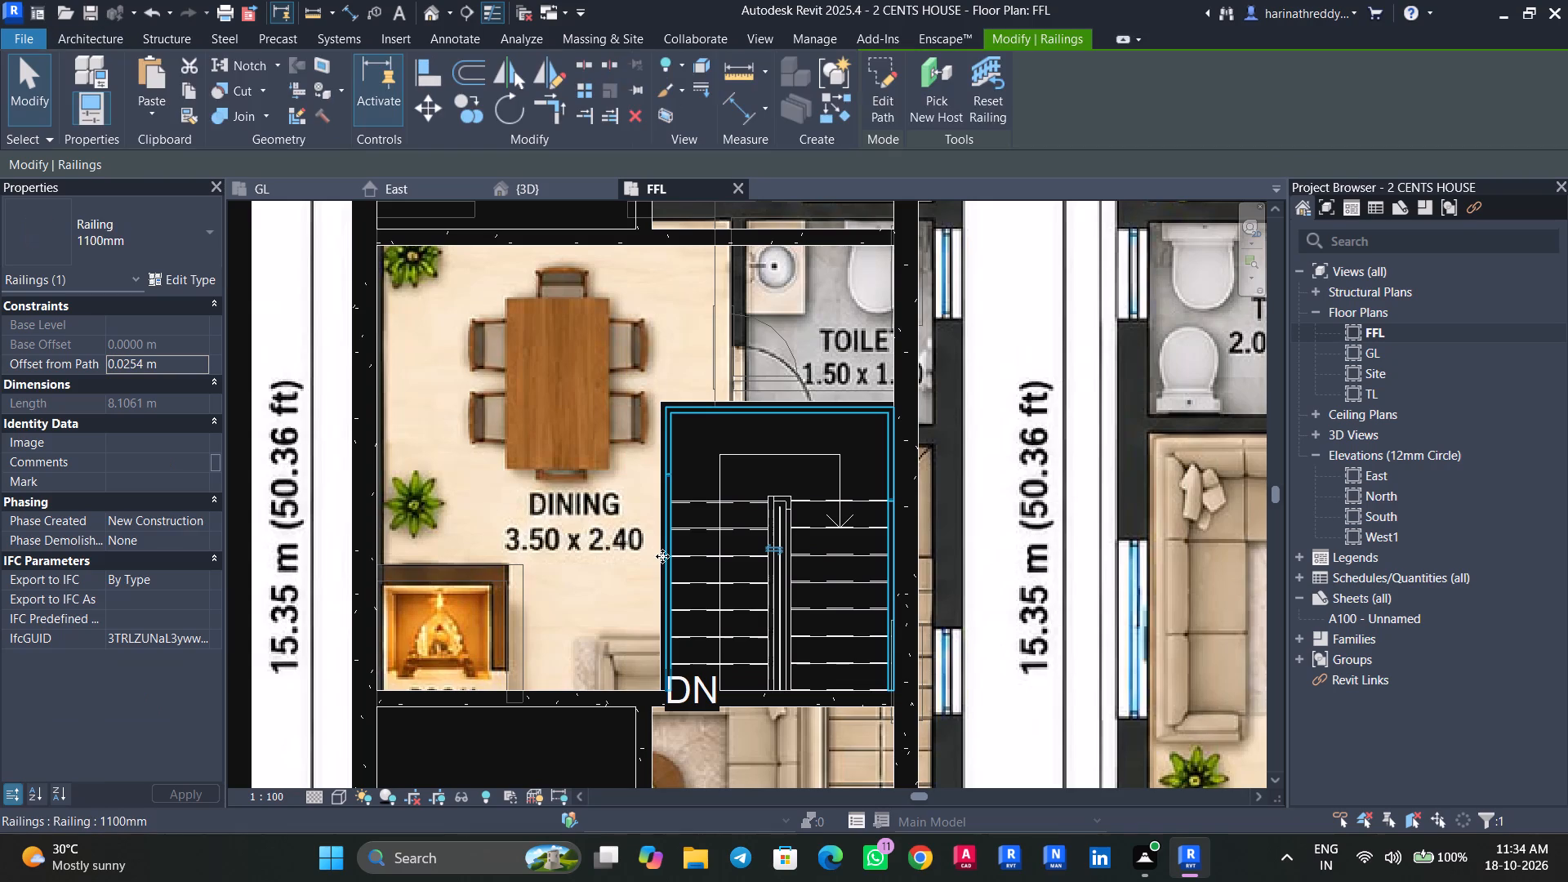
key(Escape)
click(694, 565)
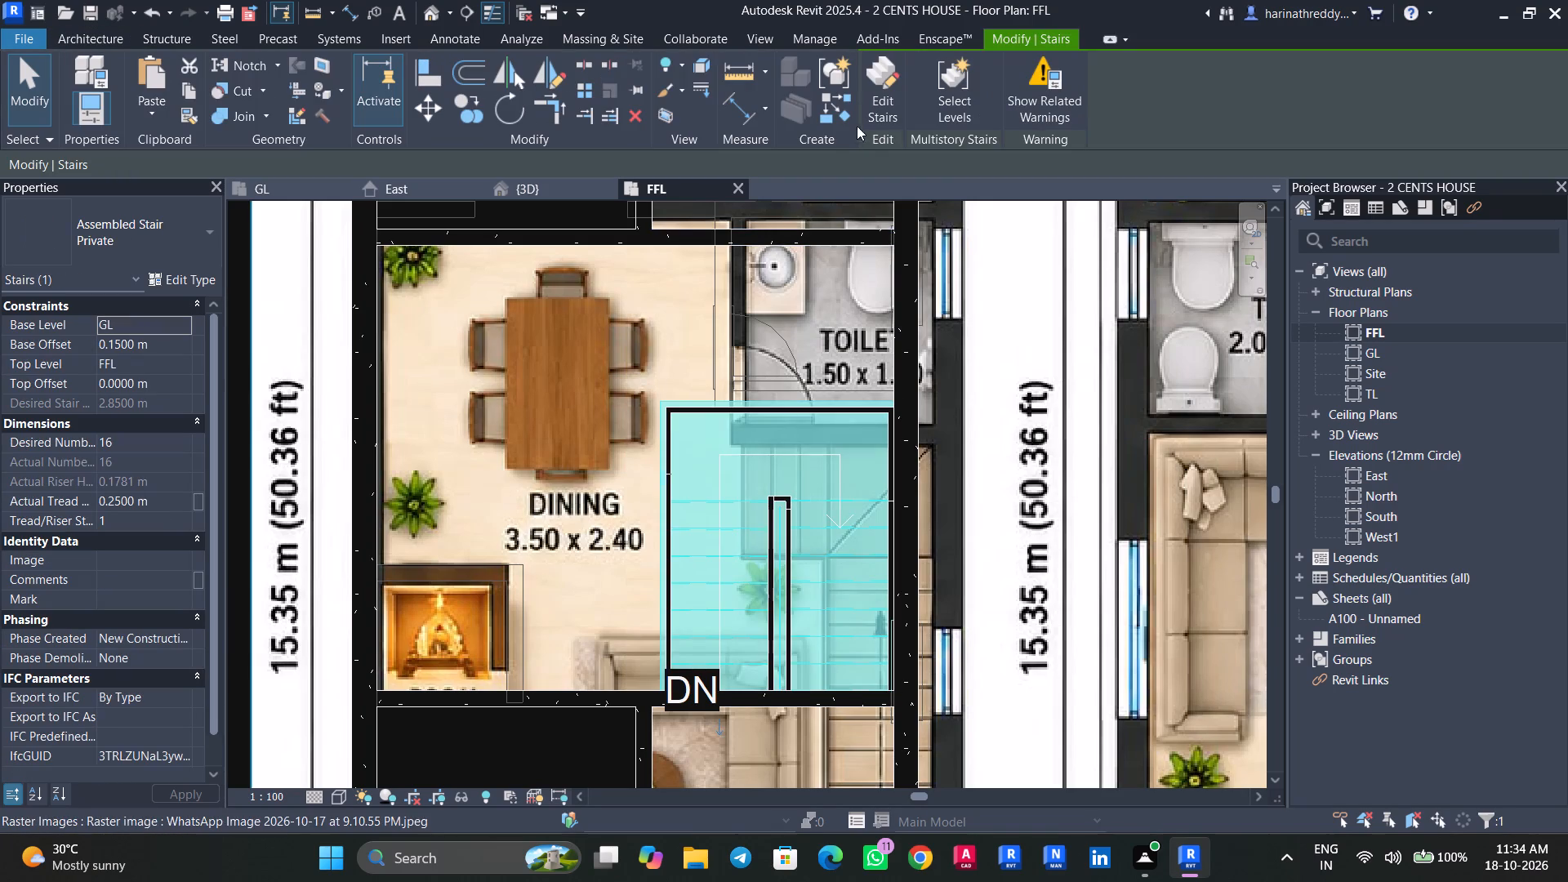
click(872, 111)
click(716, 692)
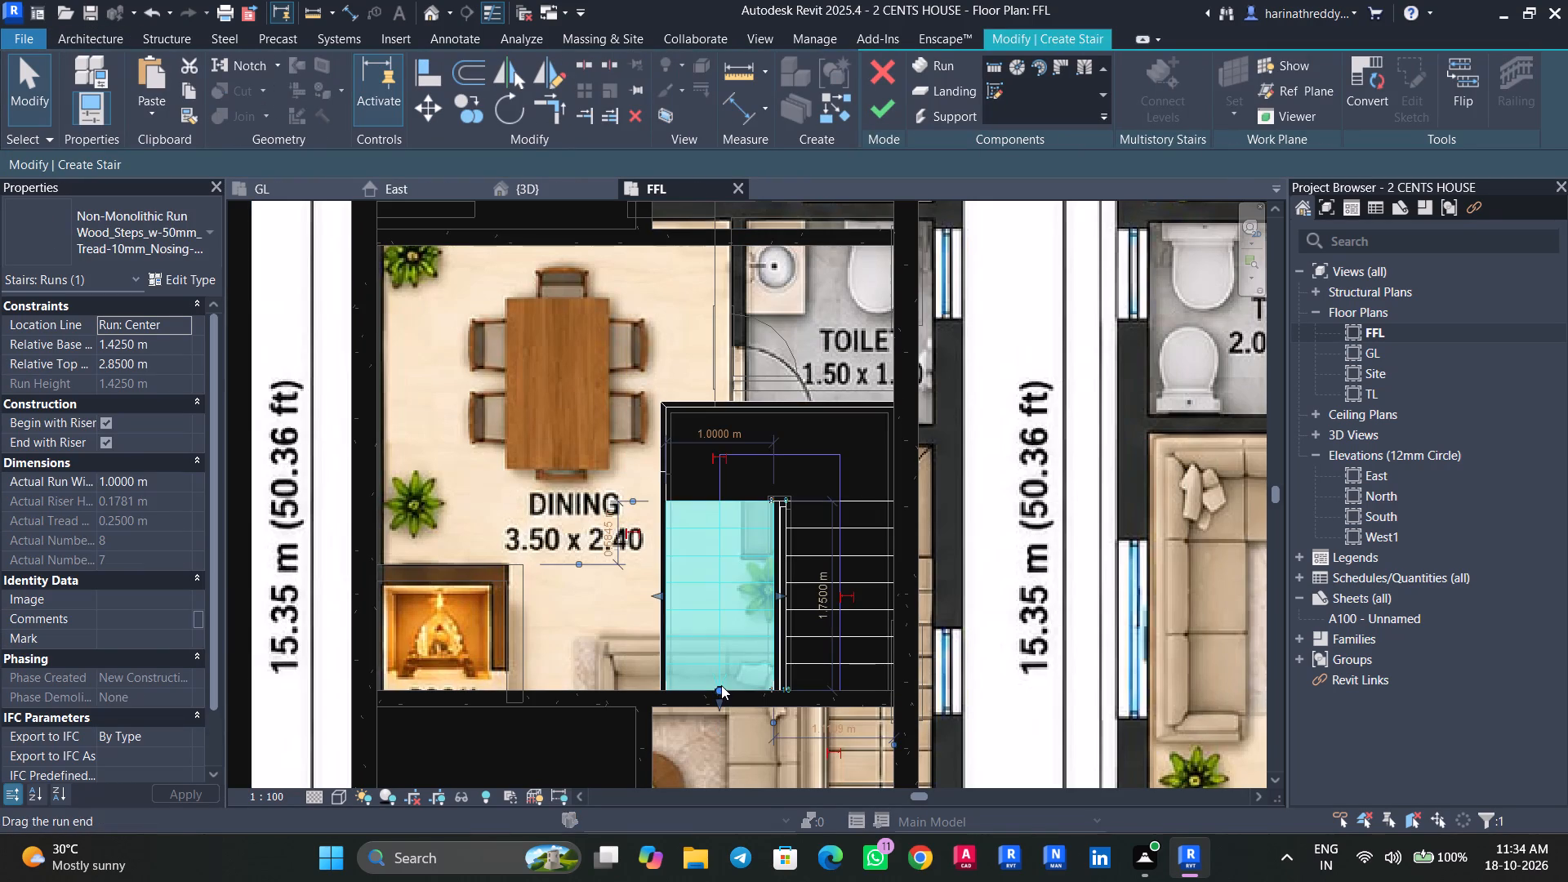
drag(721, 685, 724, 586)
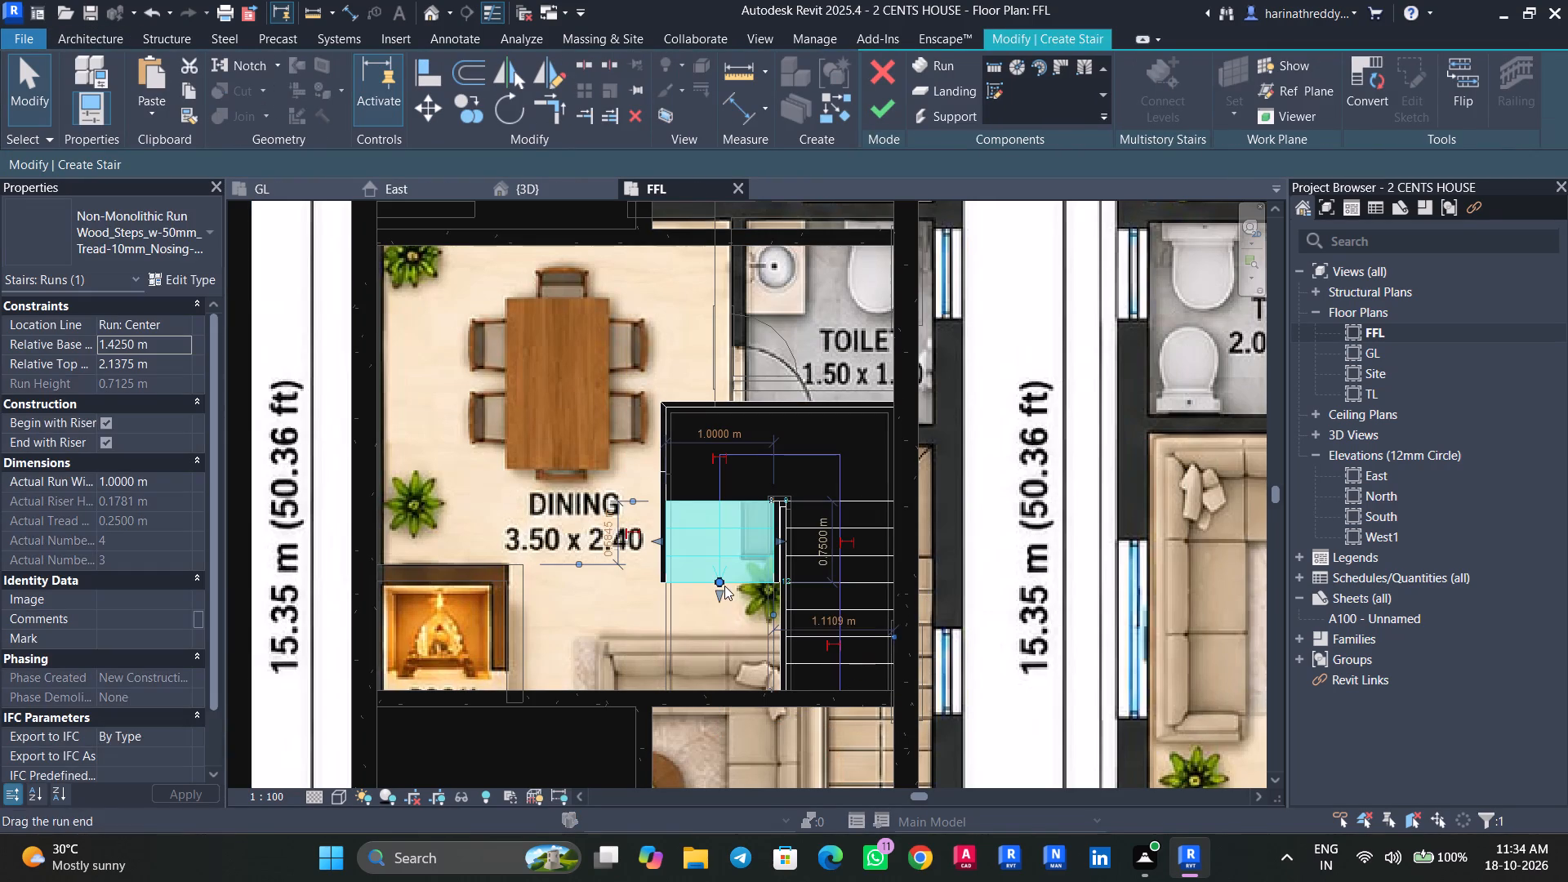
key(Escape)
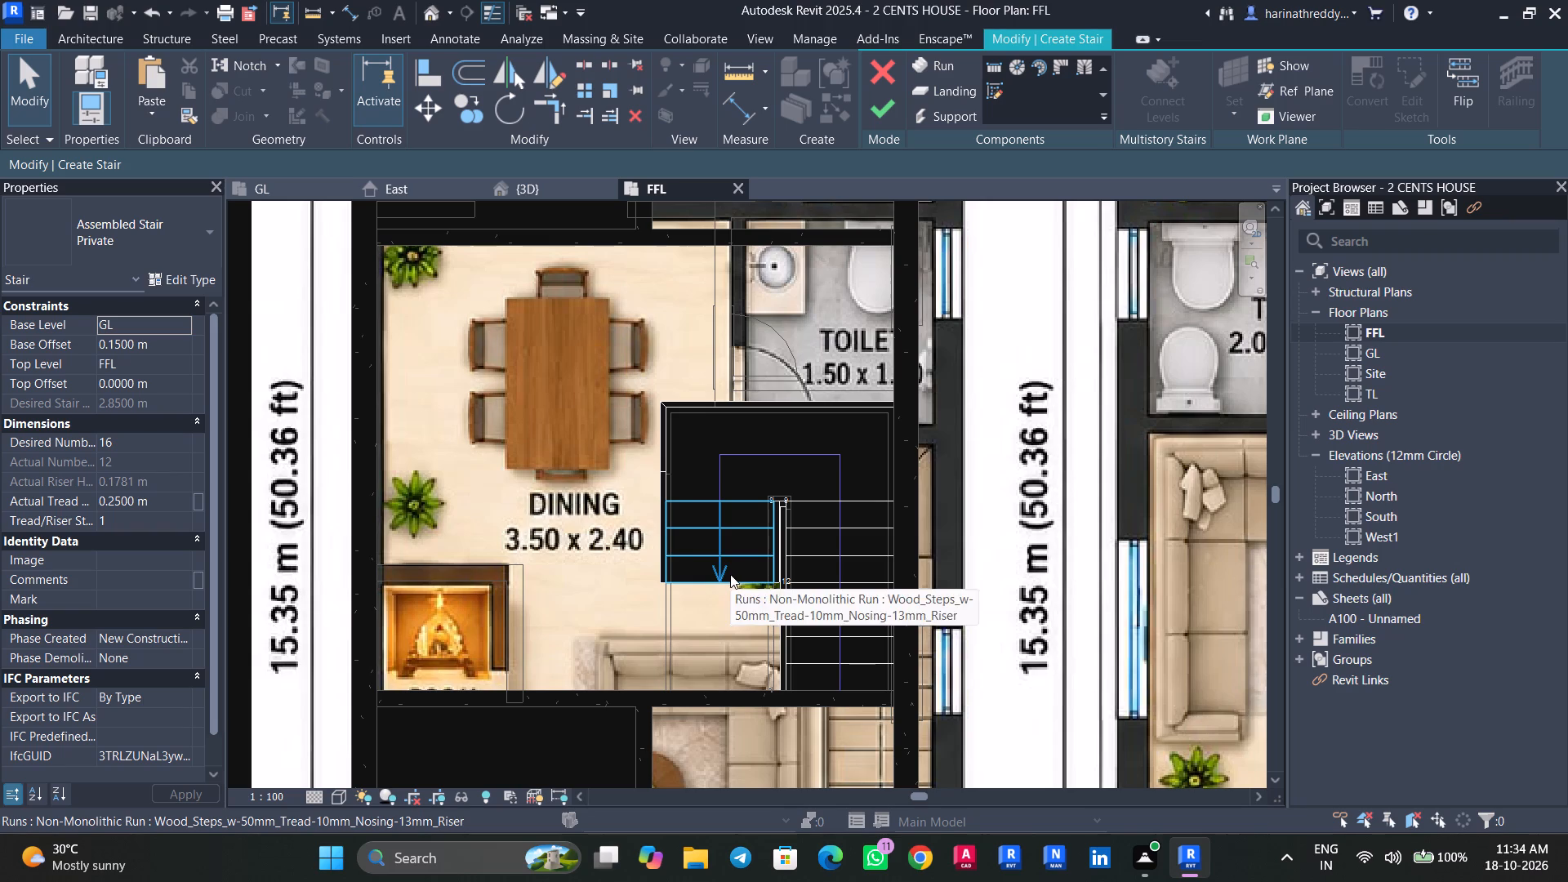
click(880, 115)
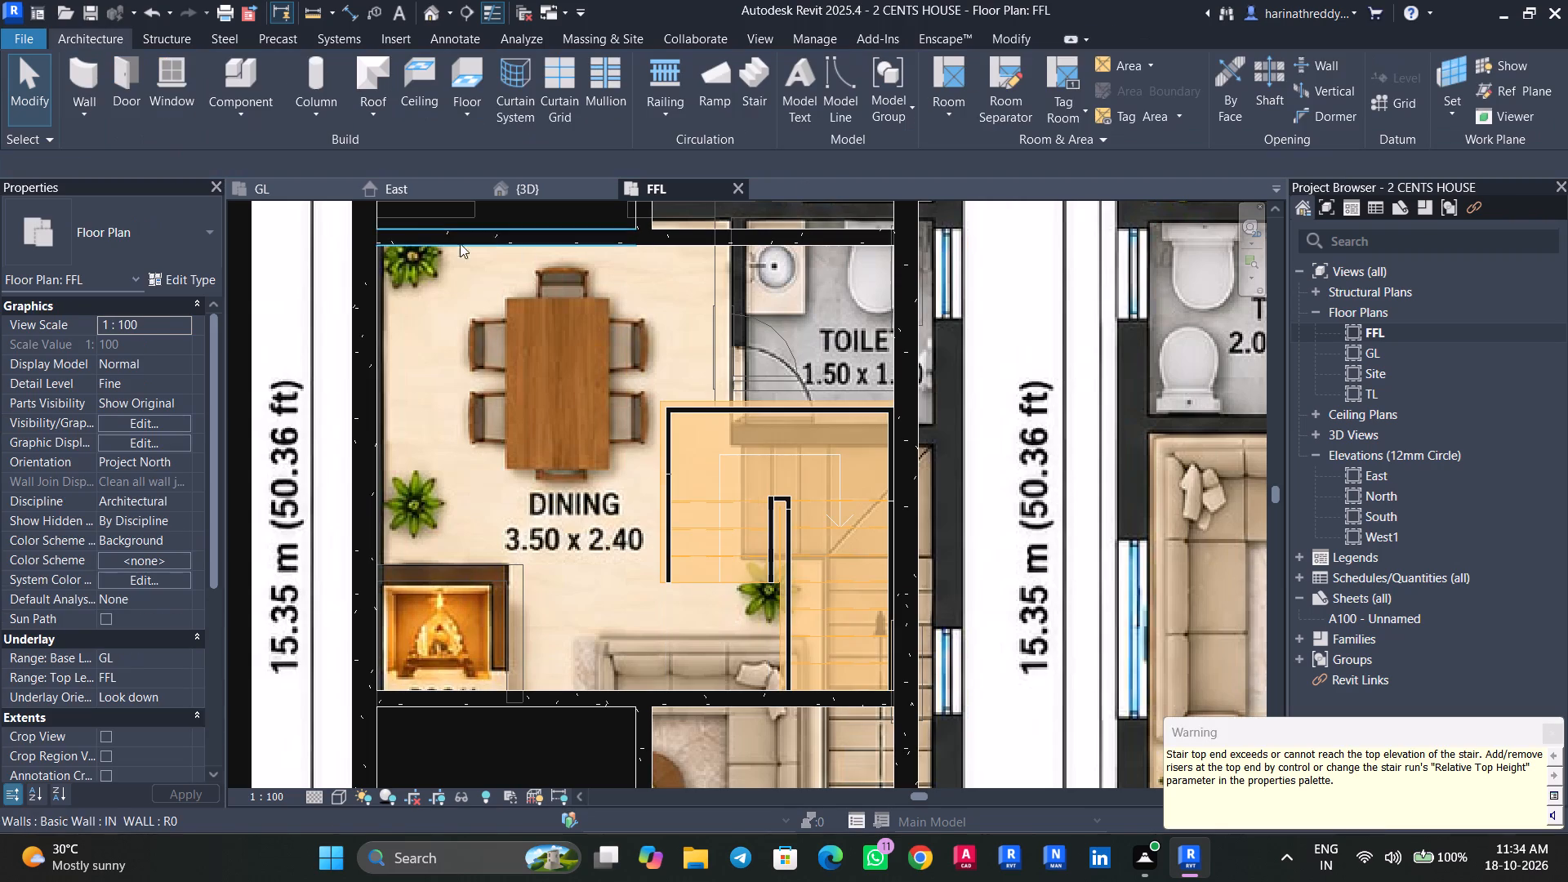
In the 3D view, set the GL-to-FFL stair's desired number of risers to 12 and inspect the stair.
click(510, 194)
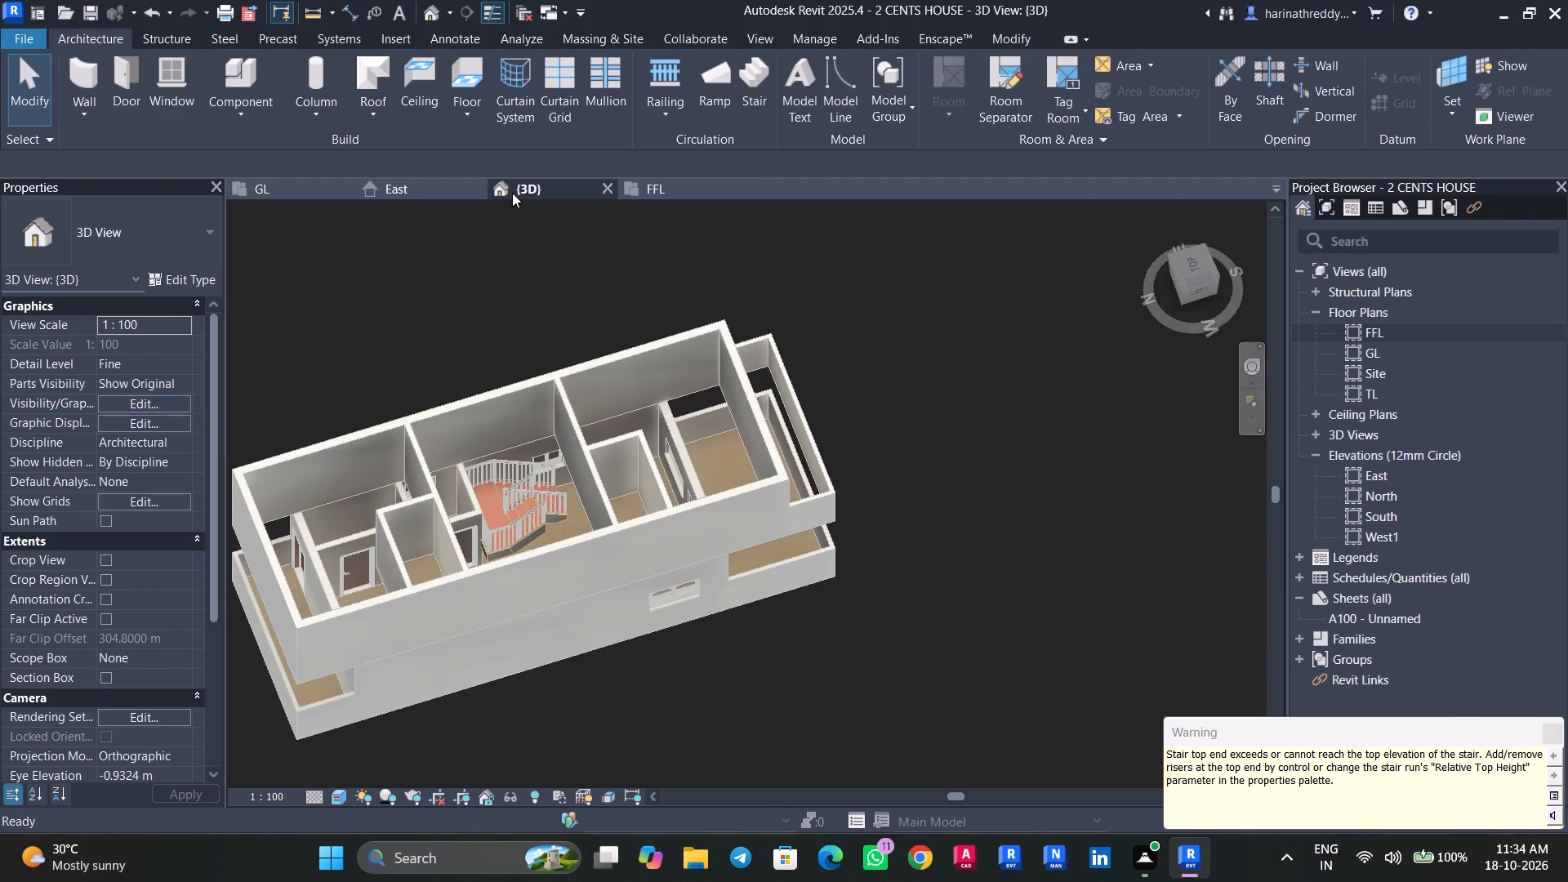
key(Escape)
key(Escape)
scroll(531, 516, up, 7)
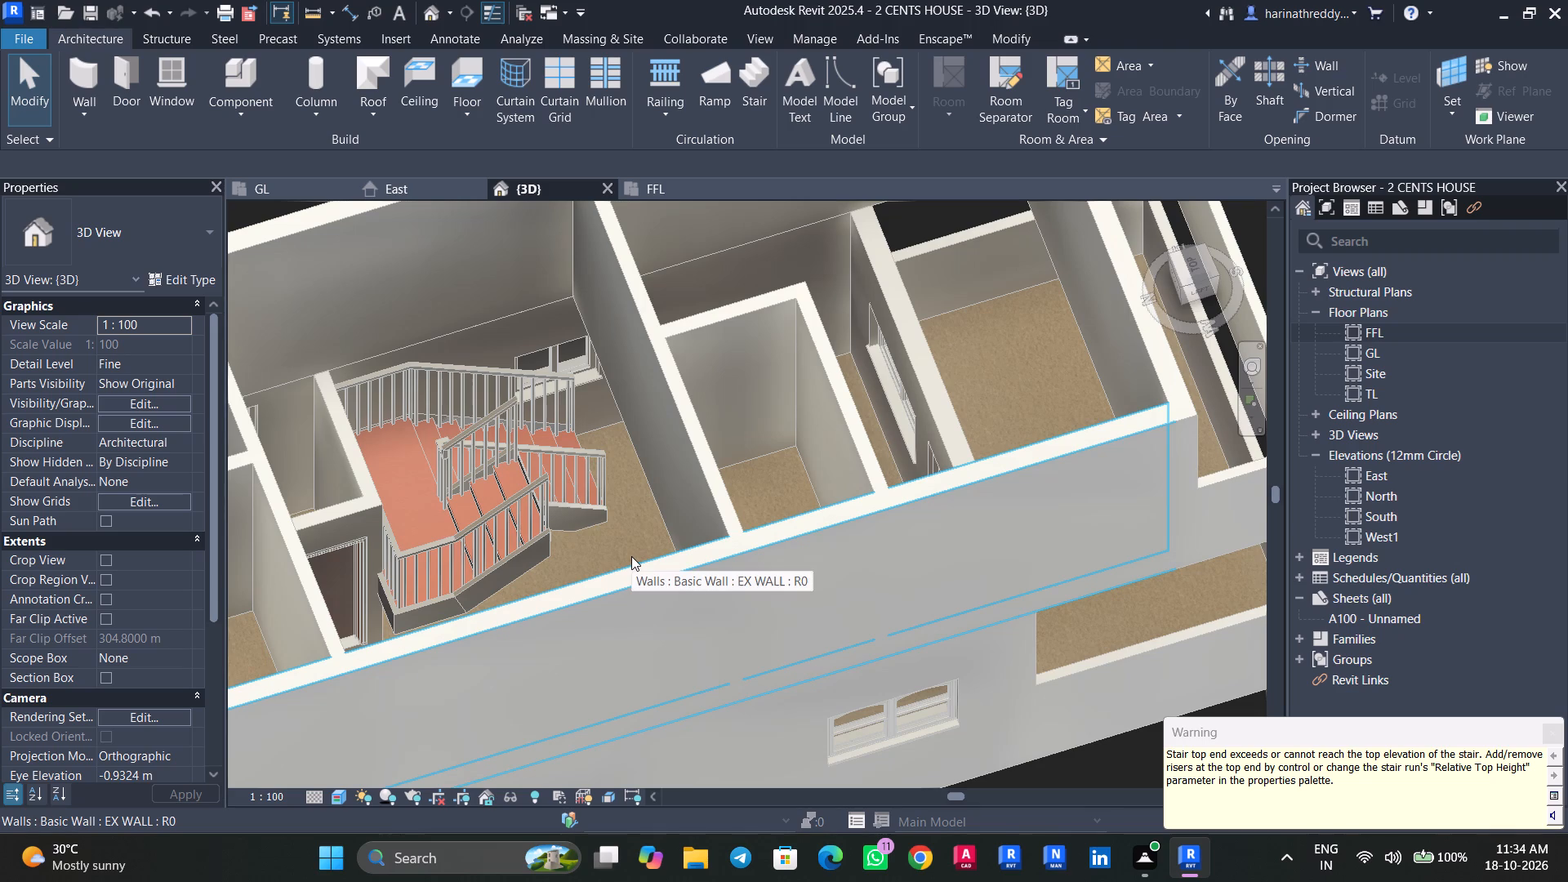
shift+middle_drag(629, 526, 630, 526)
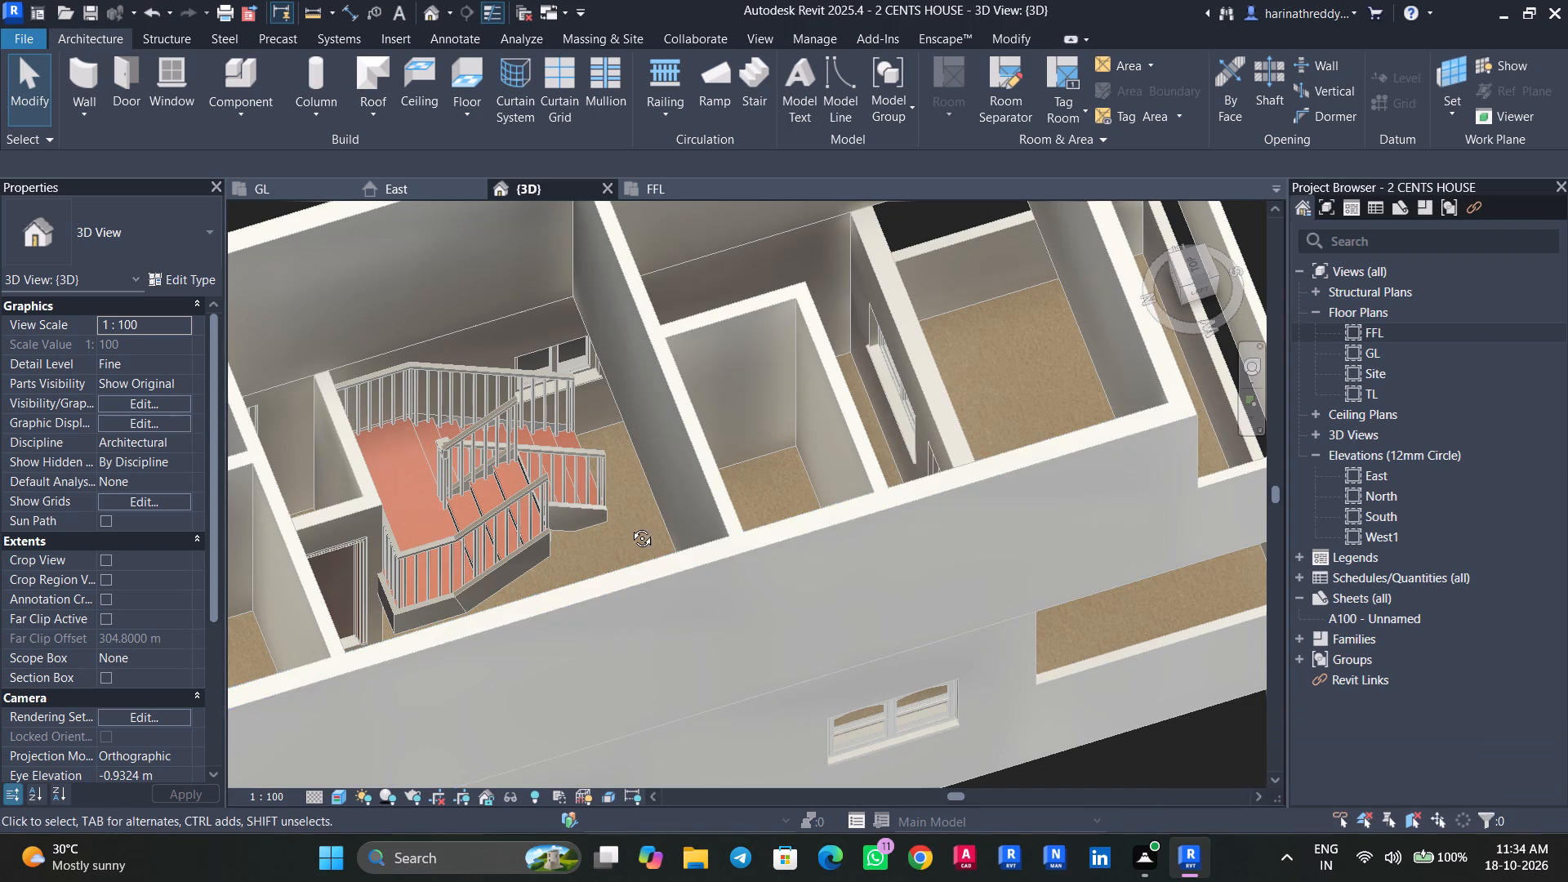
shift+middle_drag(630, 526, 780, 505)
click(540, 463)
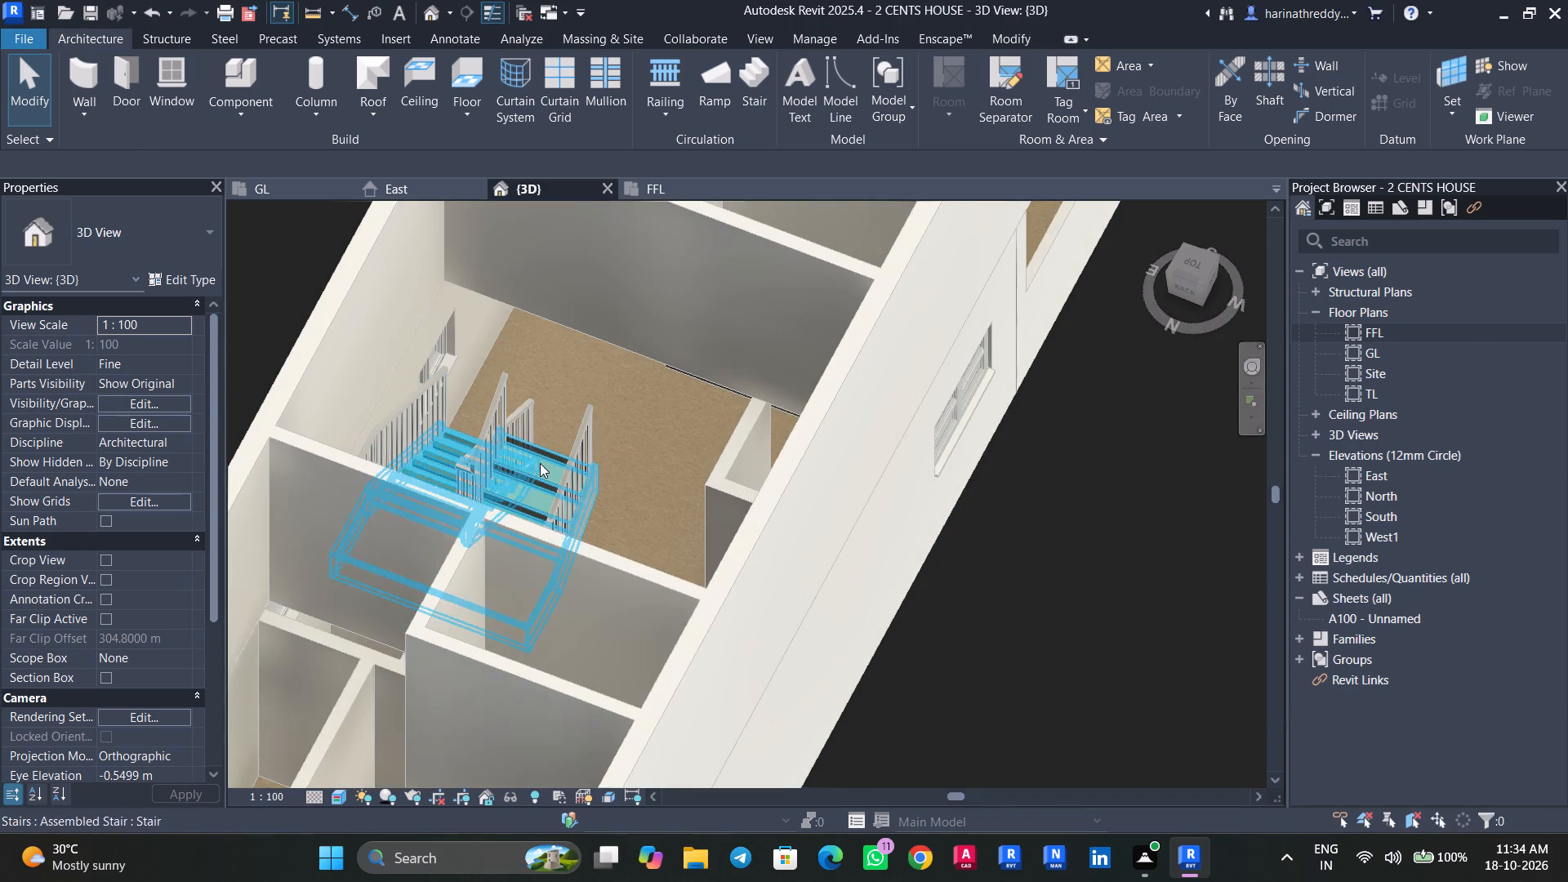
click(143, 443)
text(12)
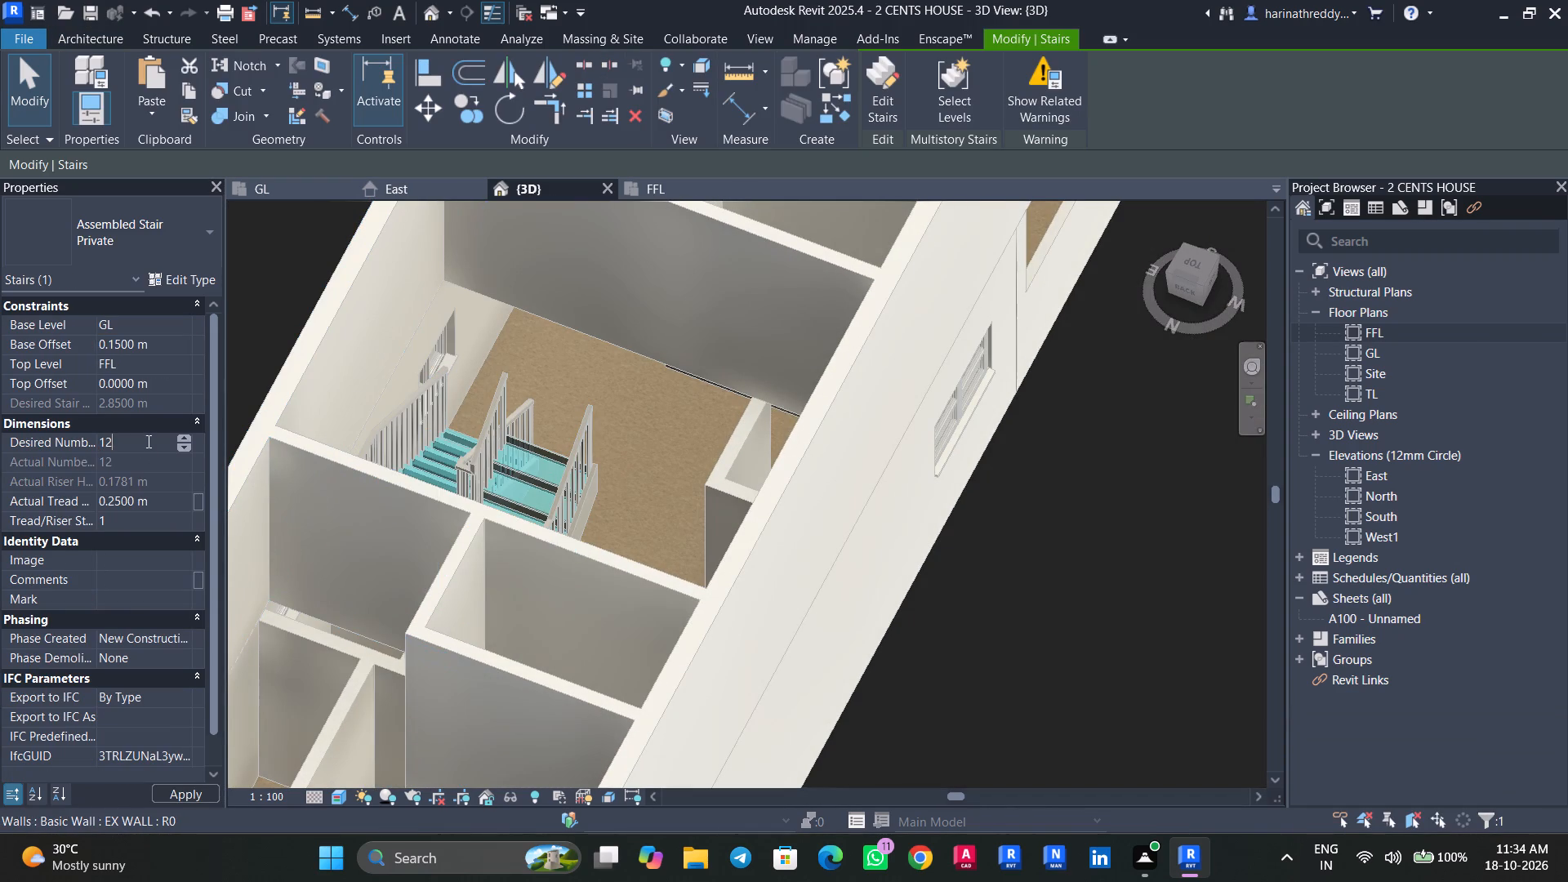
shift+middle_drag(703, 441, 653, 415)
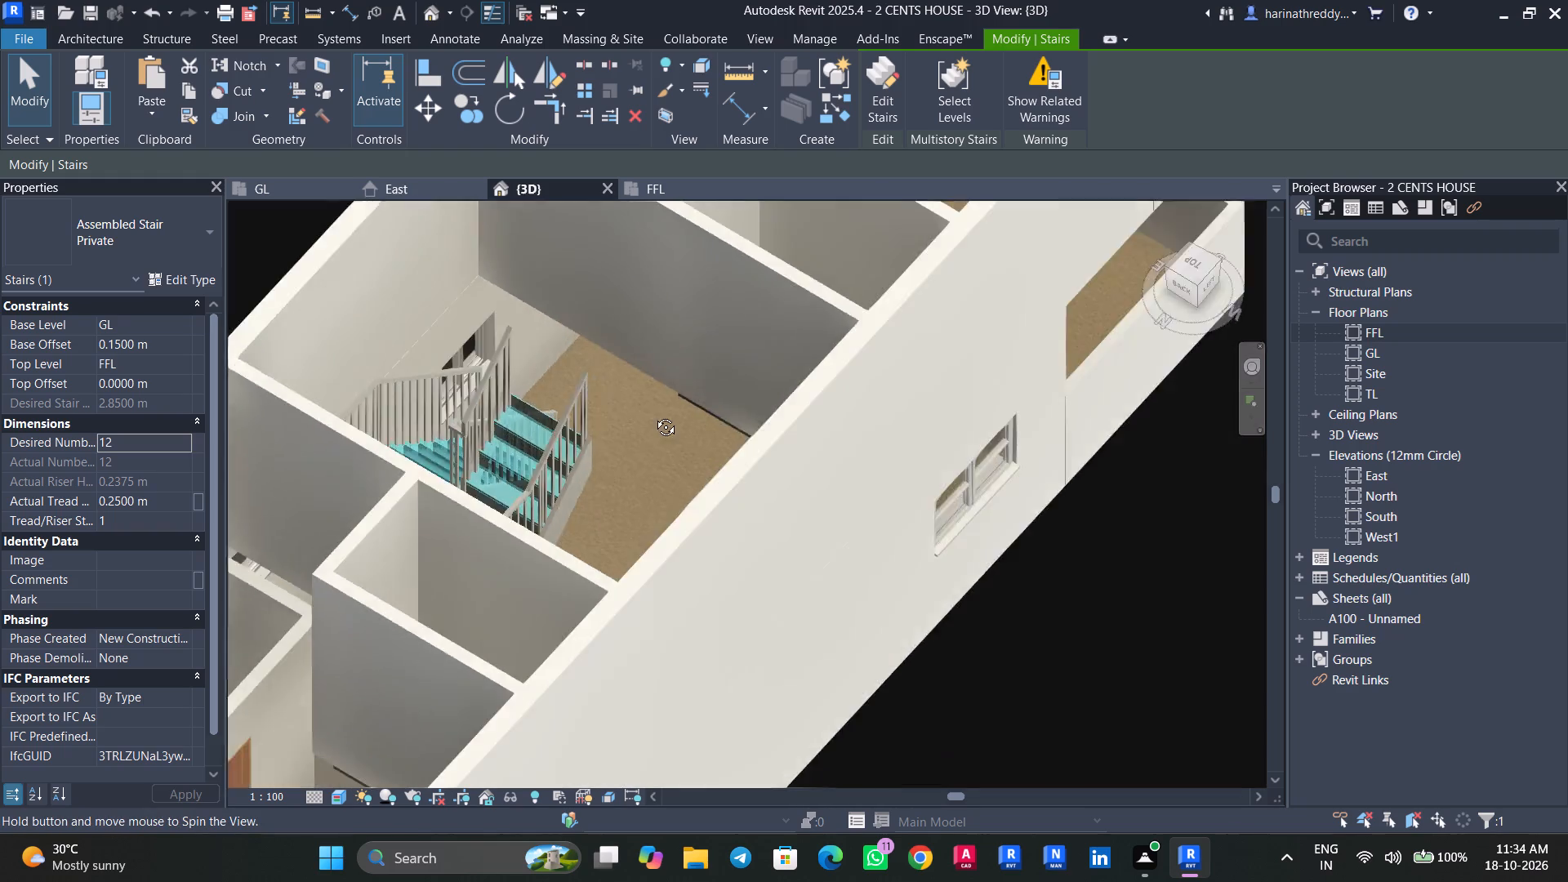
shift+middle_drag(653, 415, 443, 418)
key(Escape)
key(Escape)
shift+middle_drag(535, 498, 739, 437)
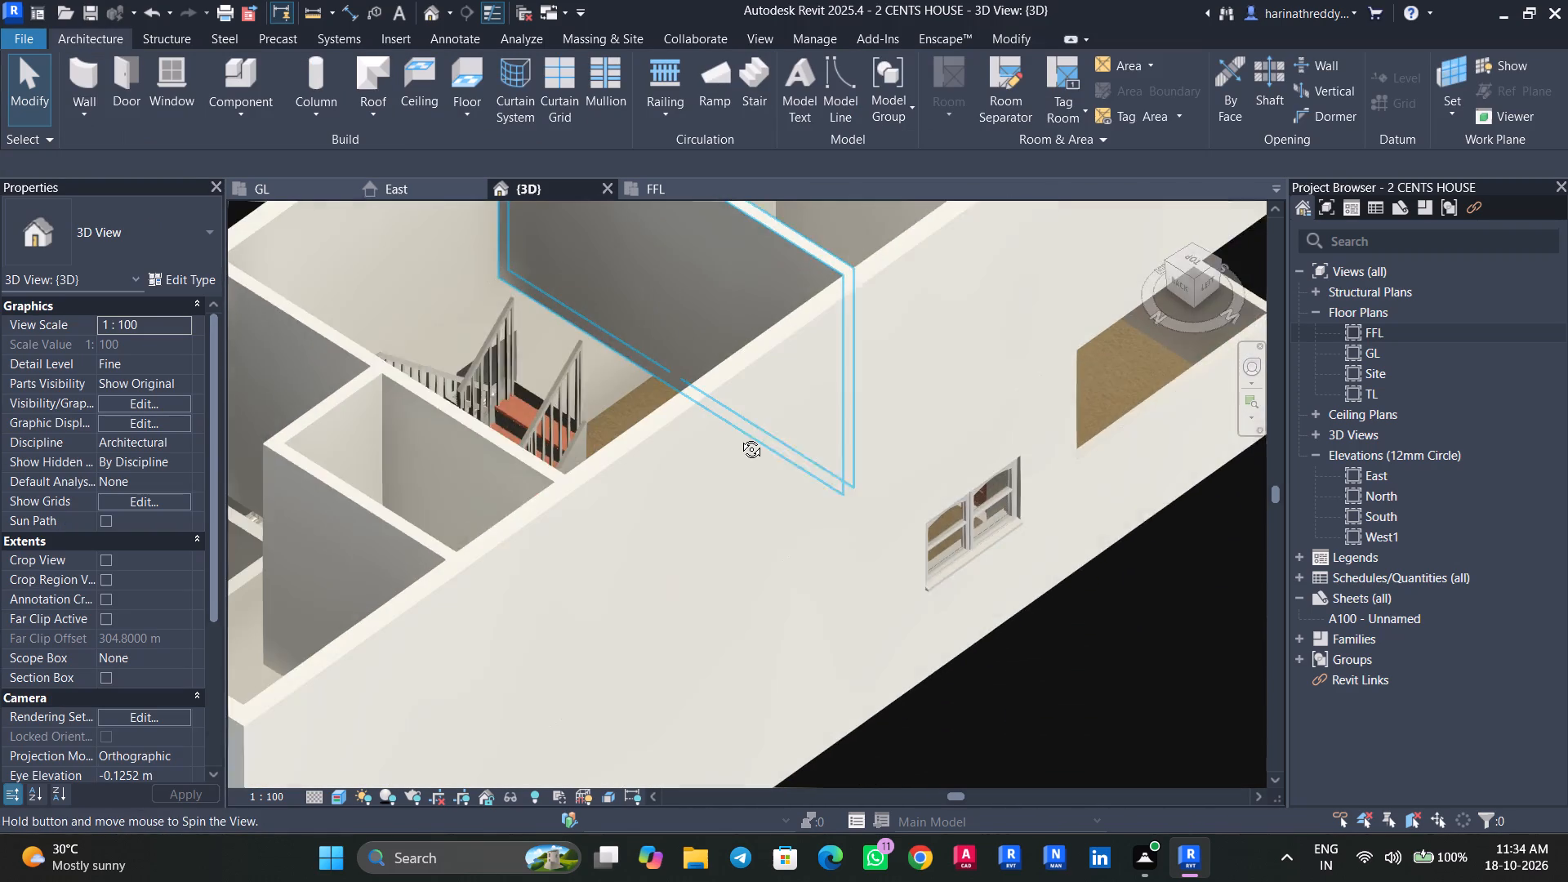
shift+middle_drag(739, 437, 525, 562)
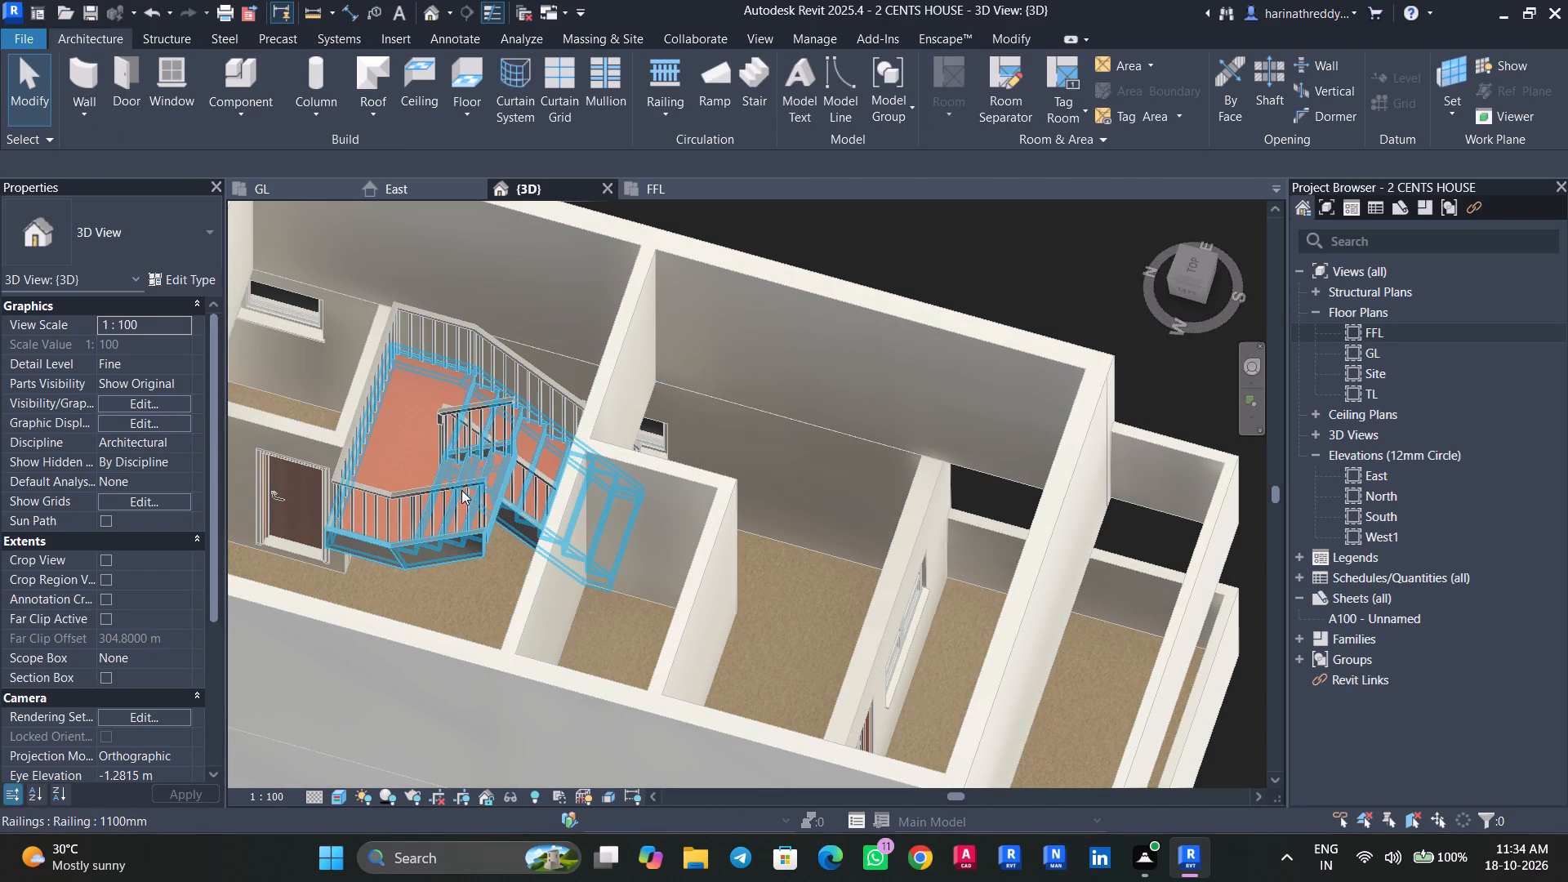
In the GL floor plan, edit the GL-to-FFL stair, delete all its runs, landing and supports, and finish the edit.
double_click(1399, 354)
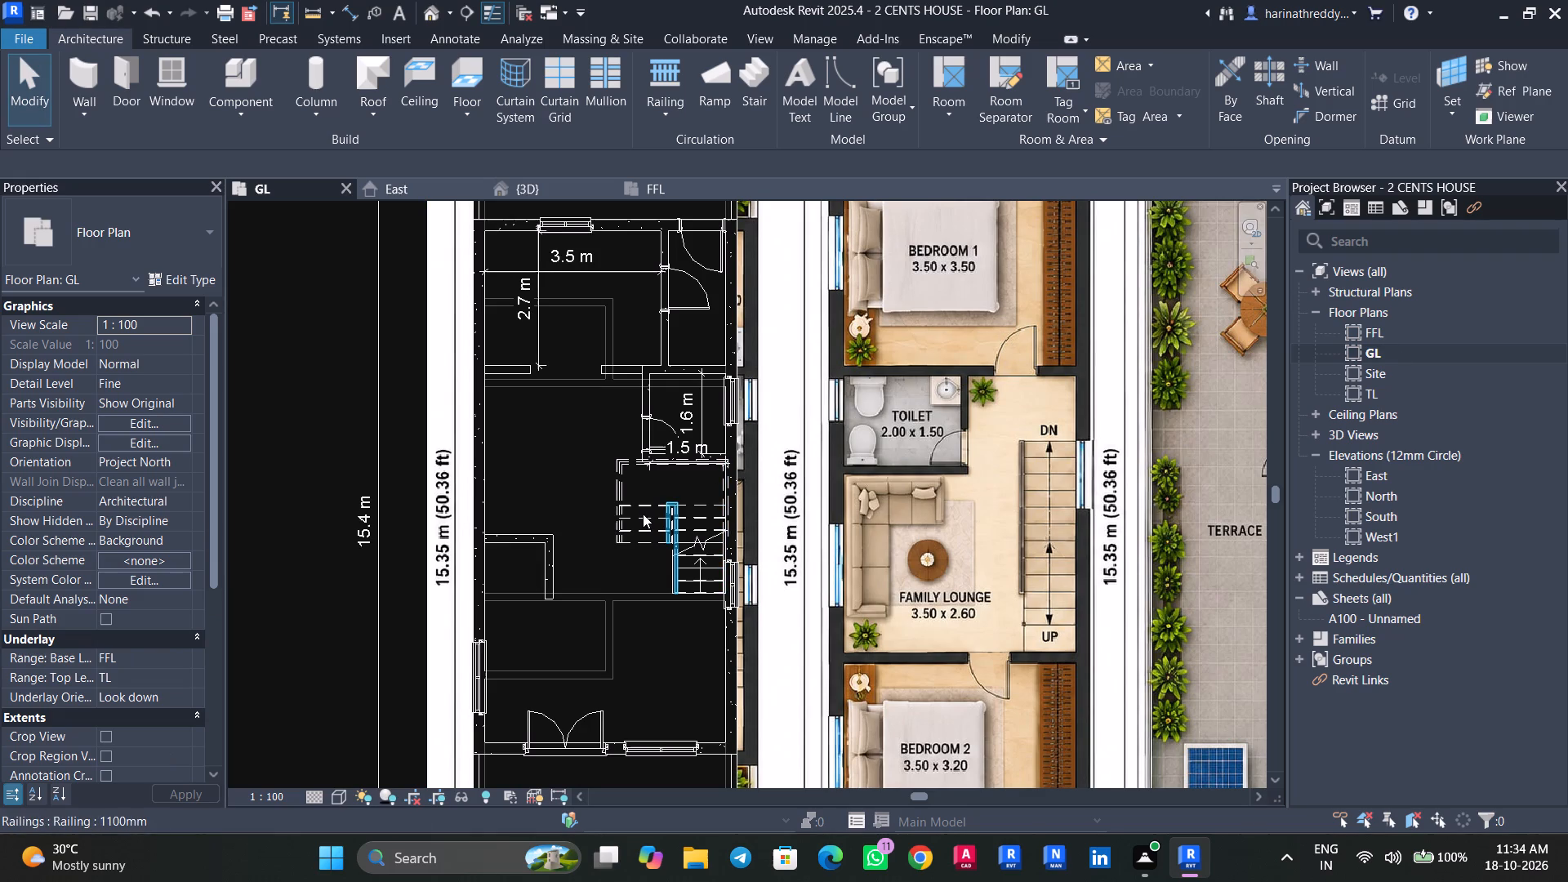
click(643, 514)
scroll(643, 514, up, 4)
click(866, 127)
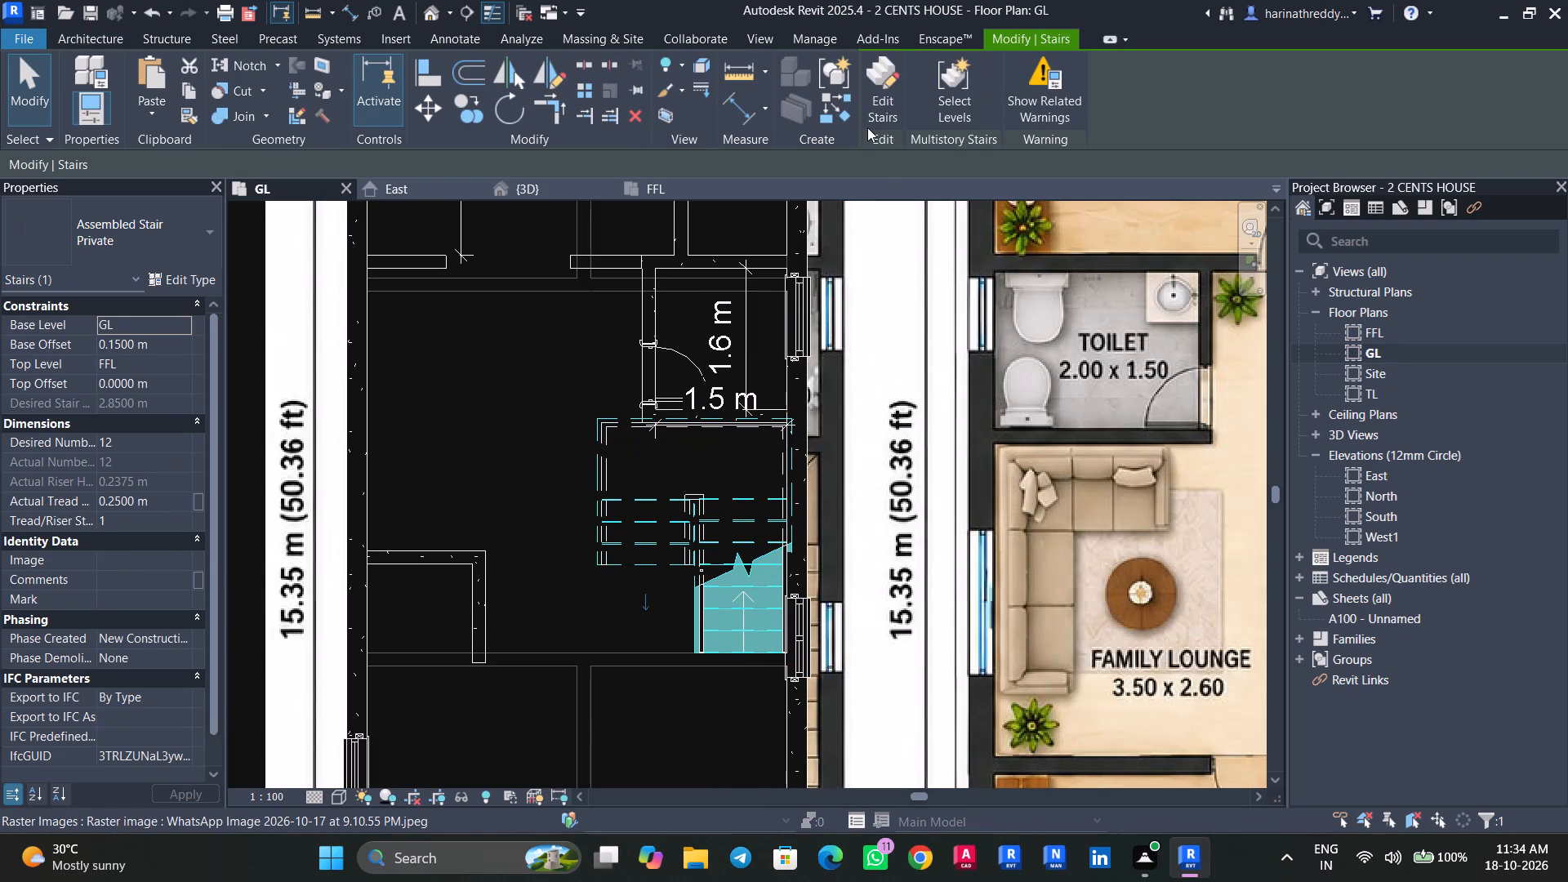
click(889, 109)
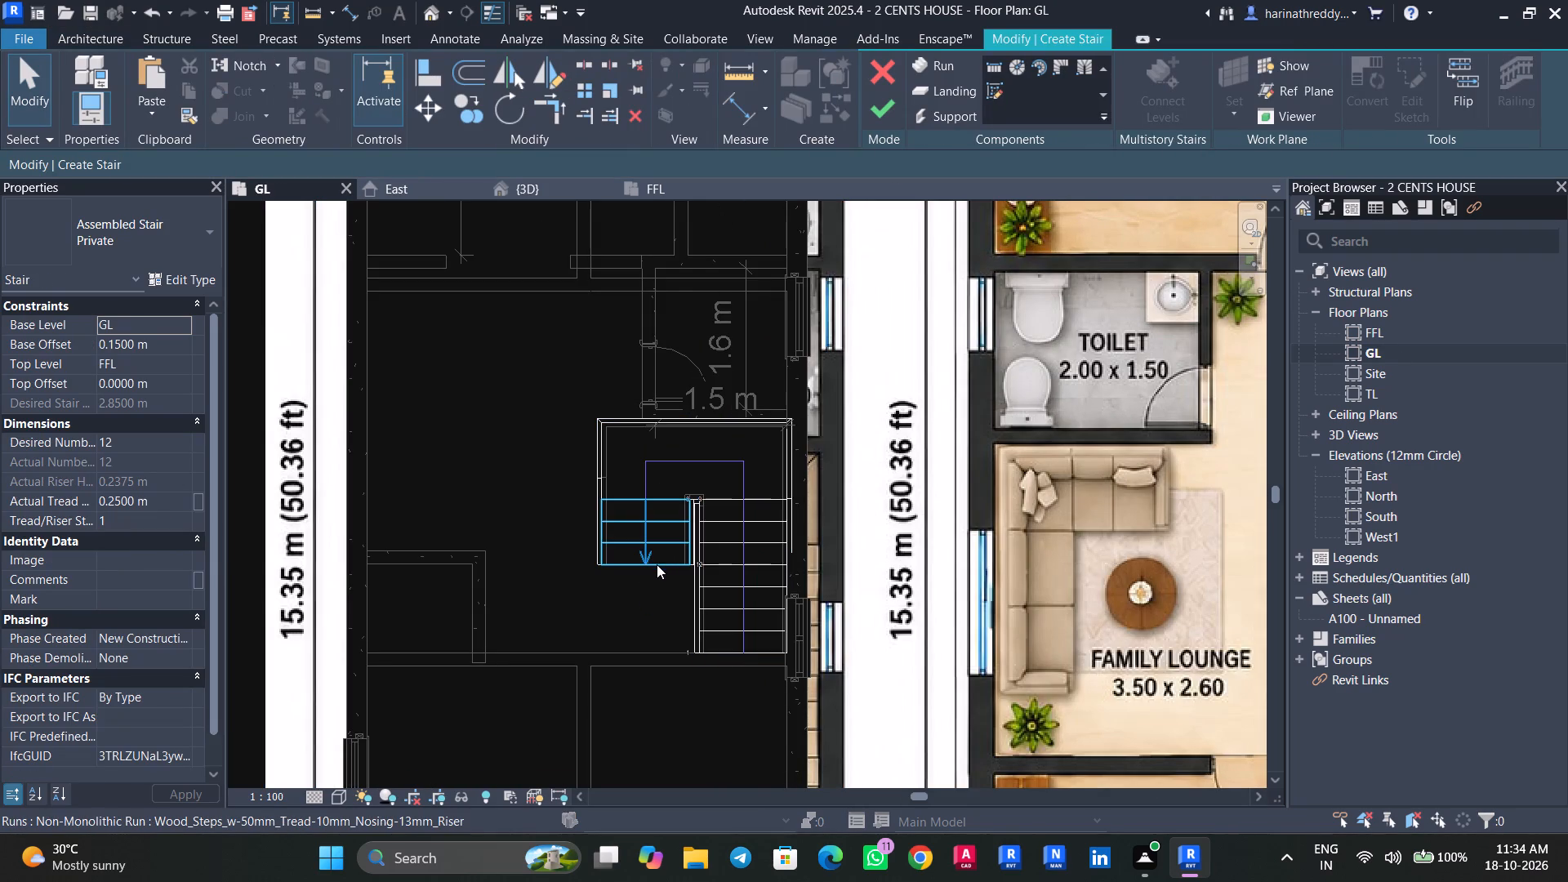
click(651, 563)
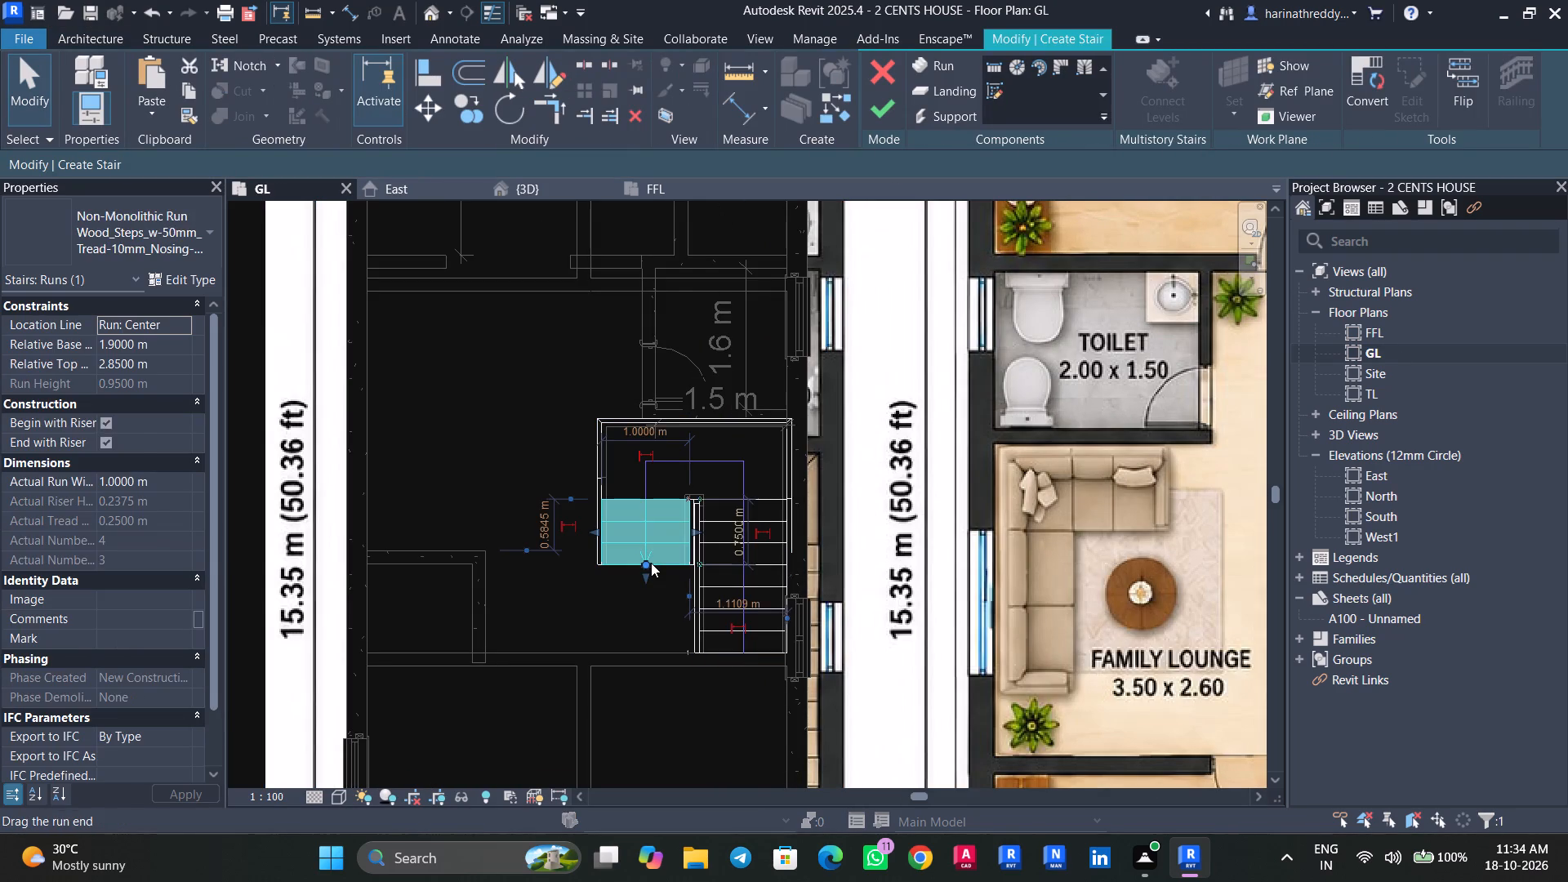
key(Escape)
key(Escape)
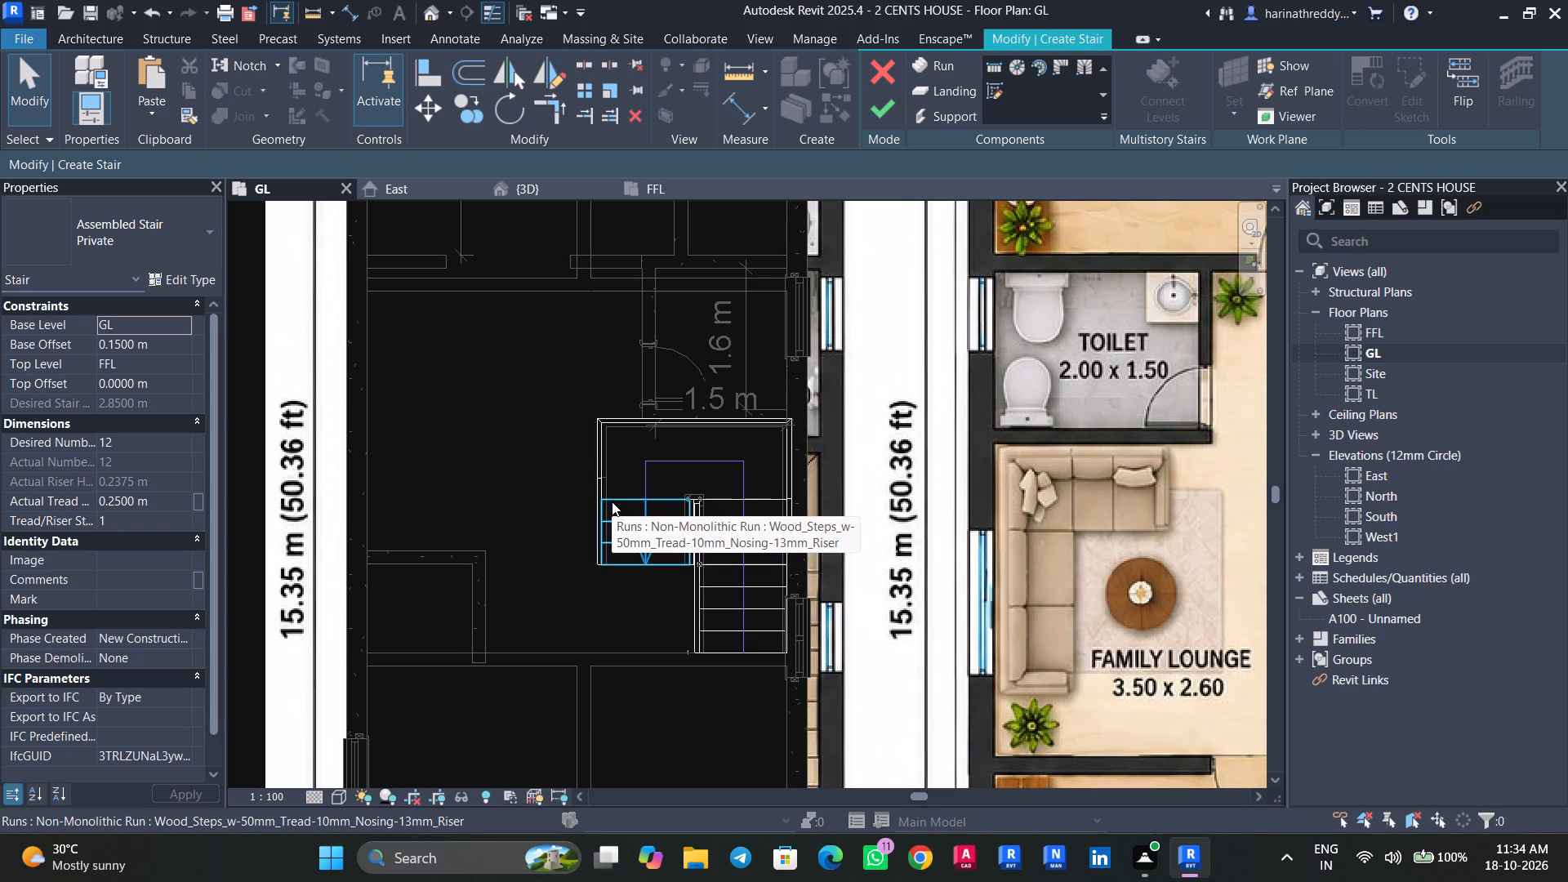
drag(535, 370, 911, 878)
drag(911, 878, 911, 870)
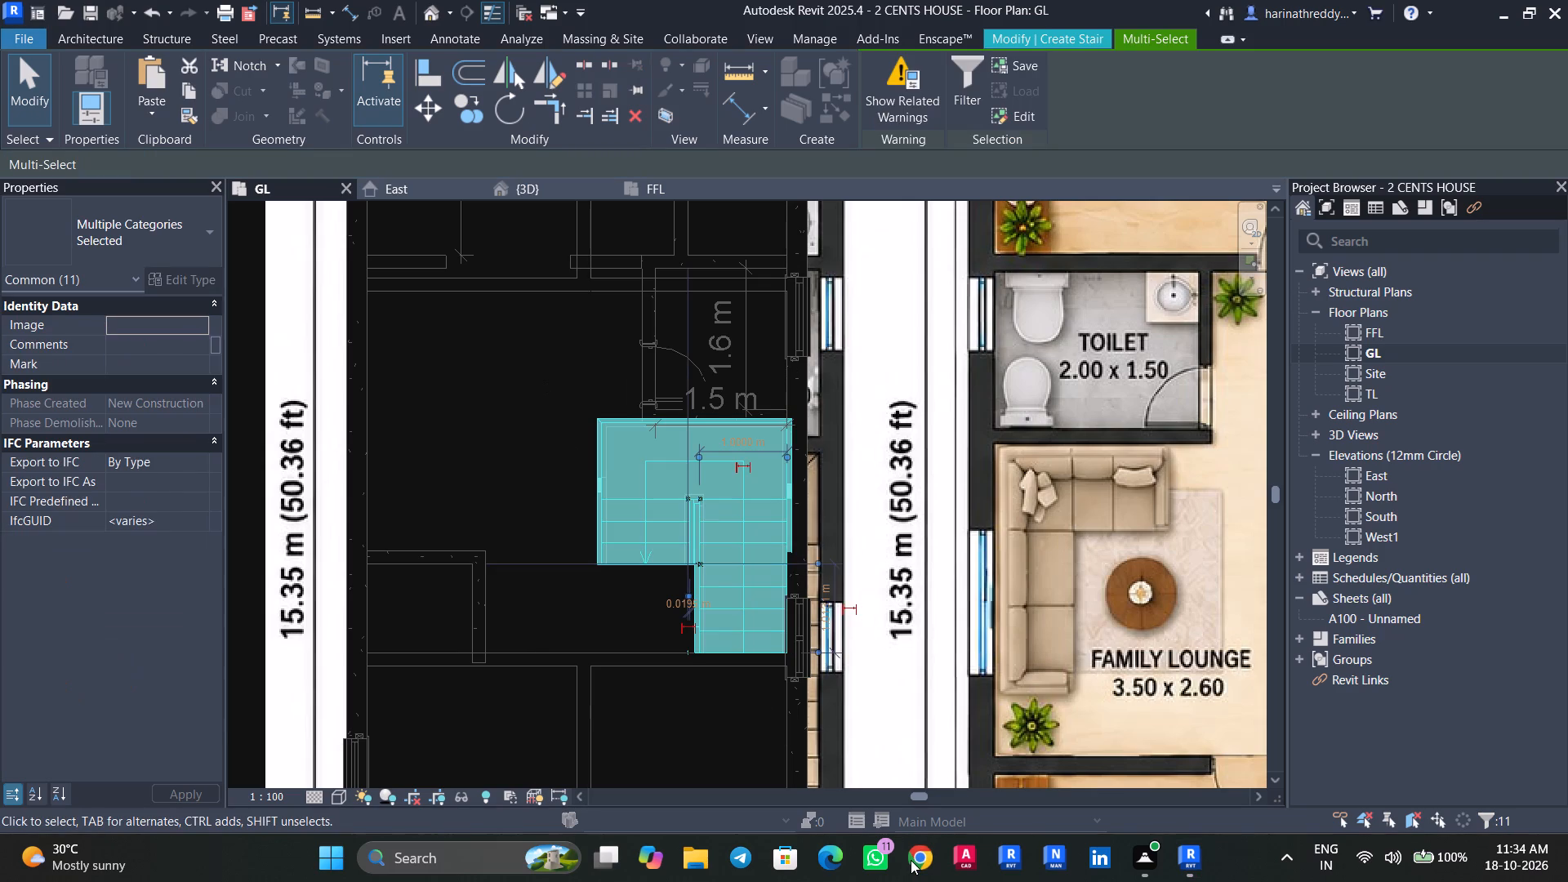
key(Delete)
key(Escape)
key(Escape)
scroll(866, 575, down, 4)
scroll(844, 606, up, 4)
key(Escape)
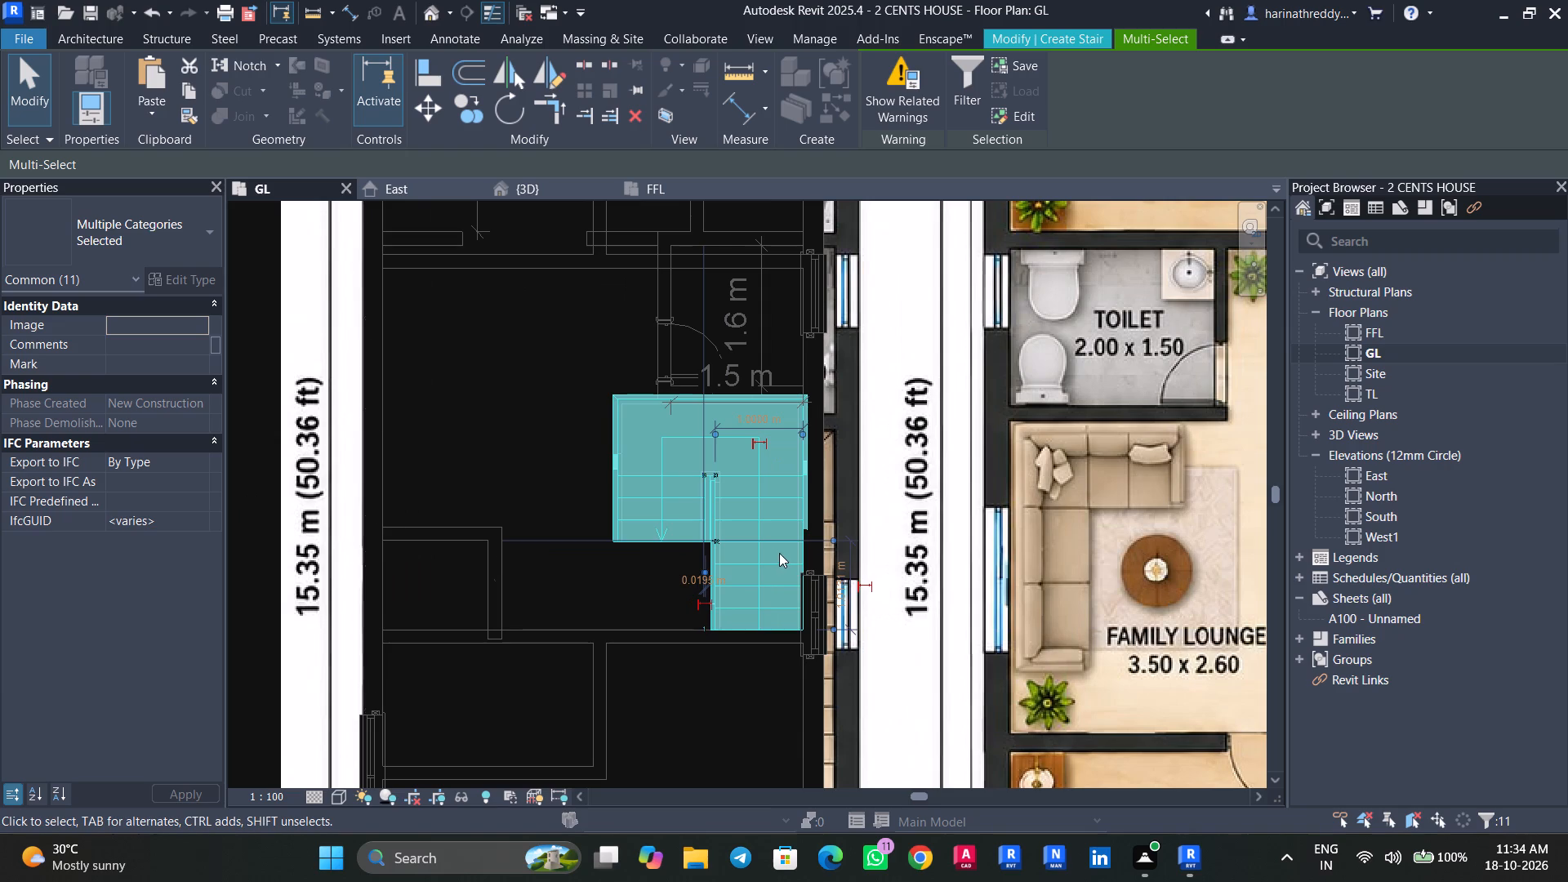
key(Escape)
key(Escape)
click(720, 513)
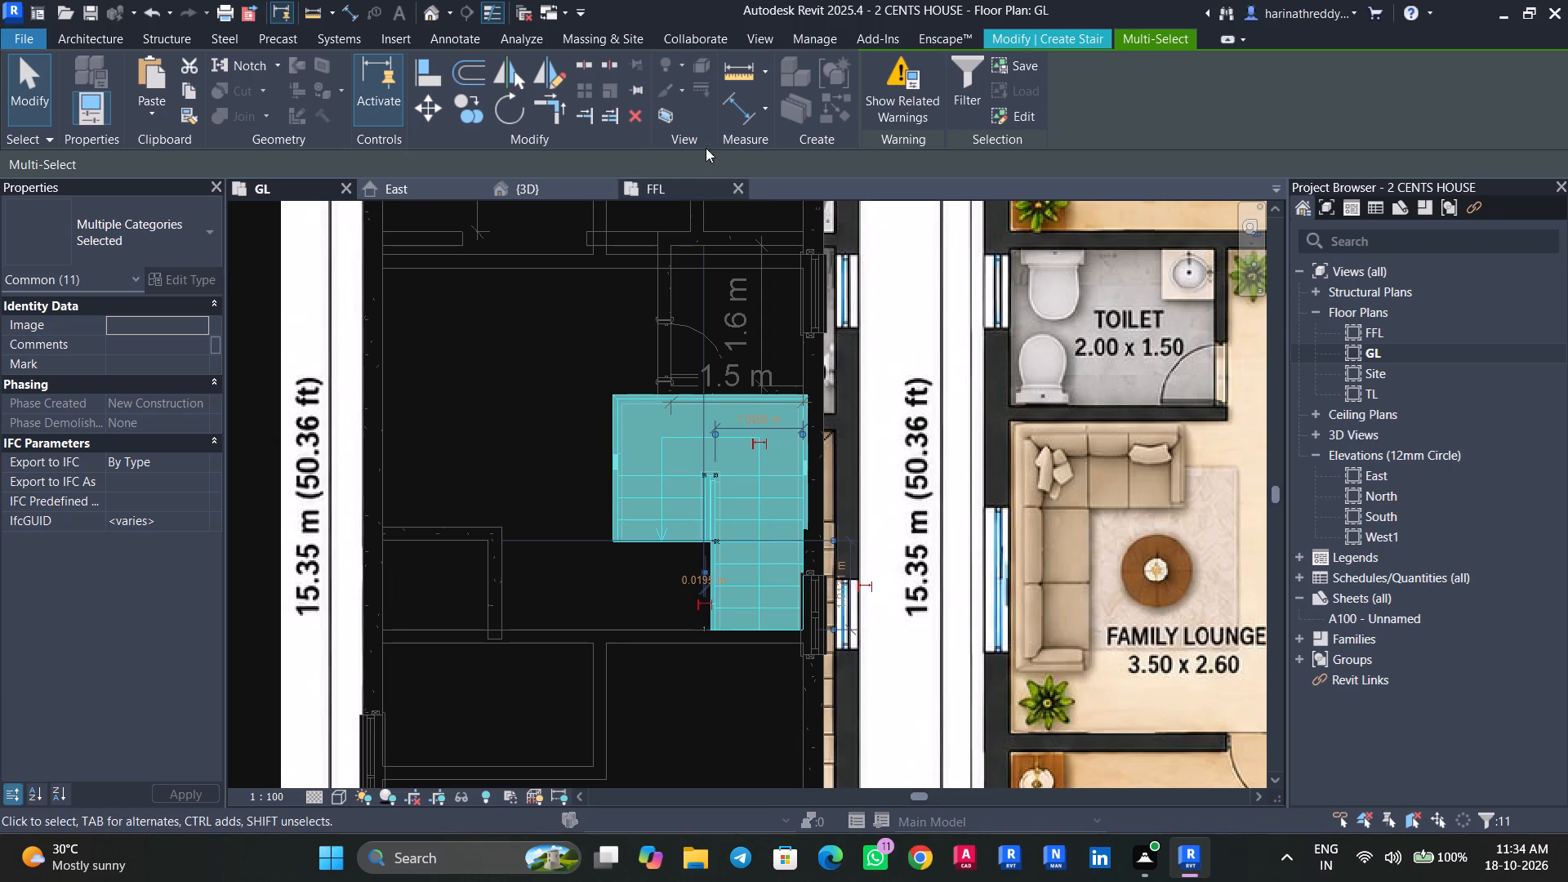
click(640, 112)
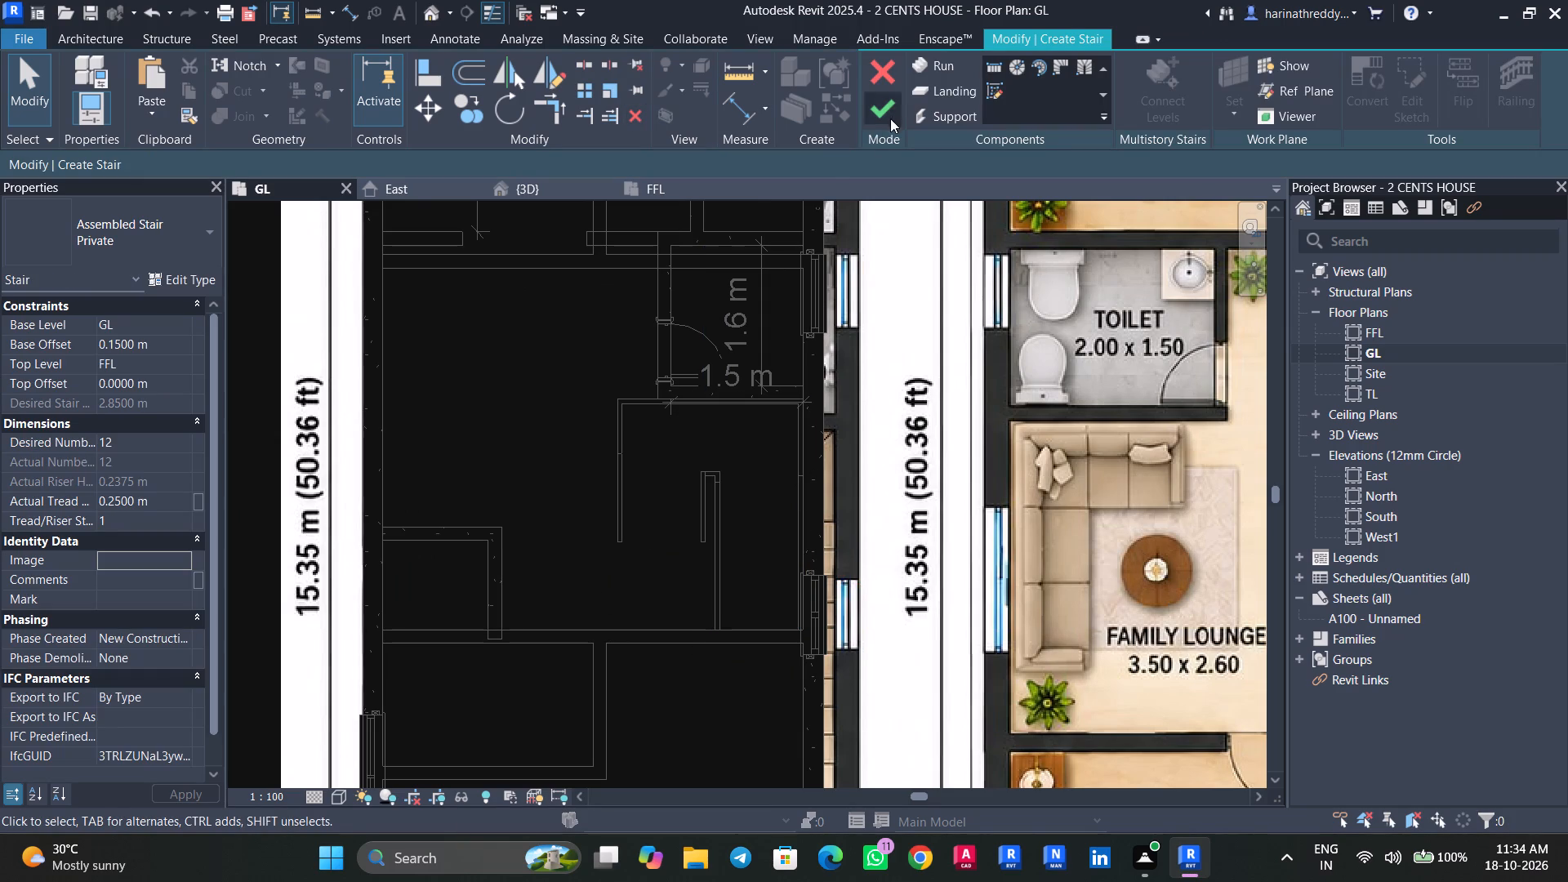
click(890, 116)
click(844, 439)
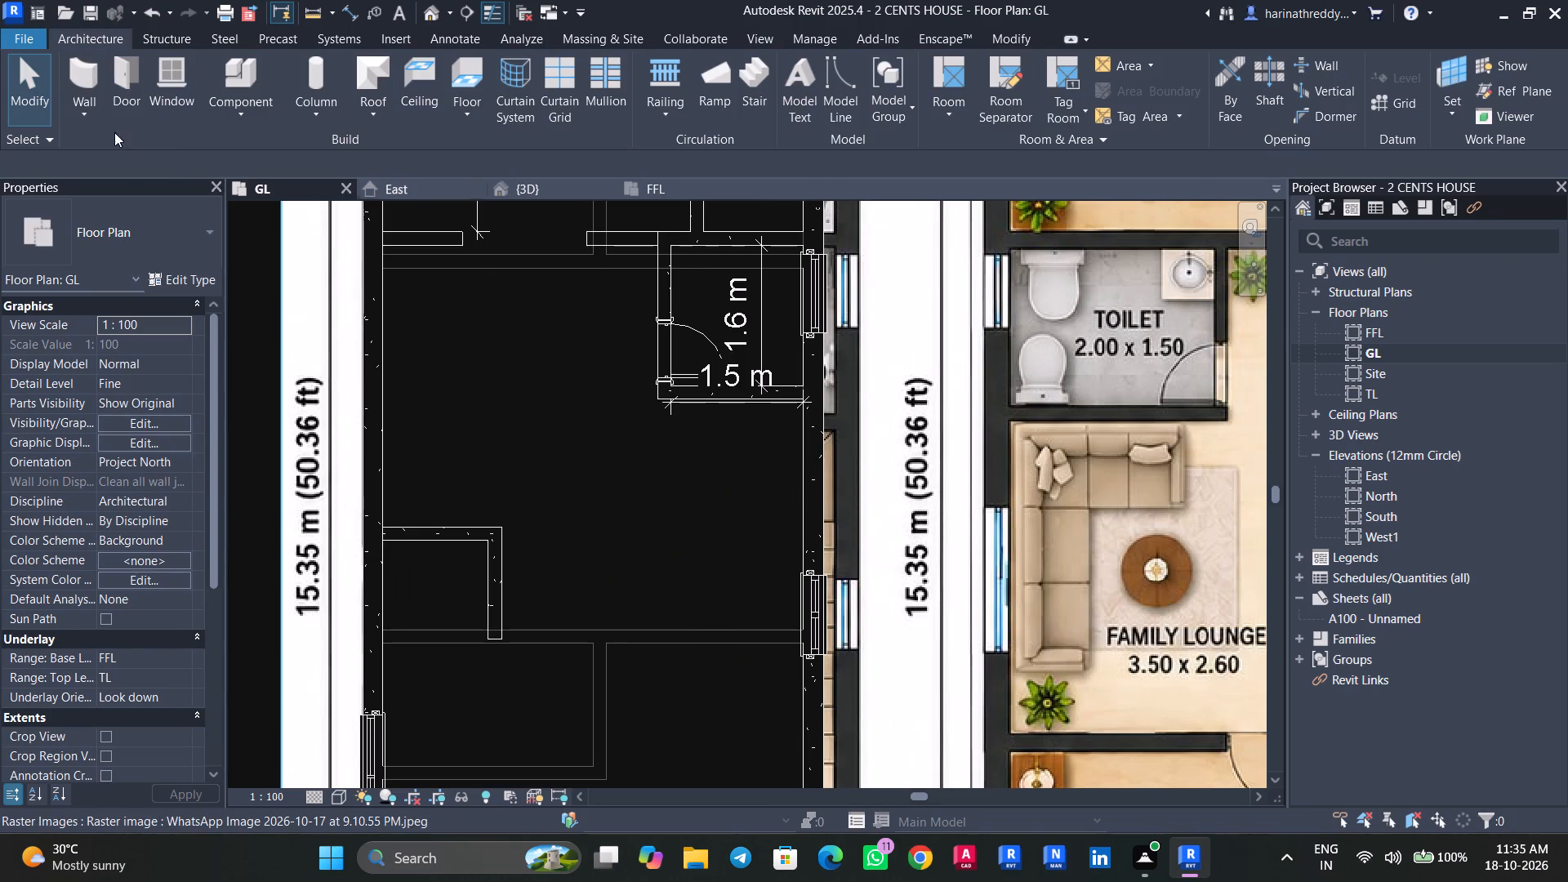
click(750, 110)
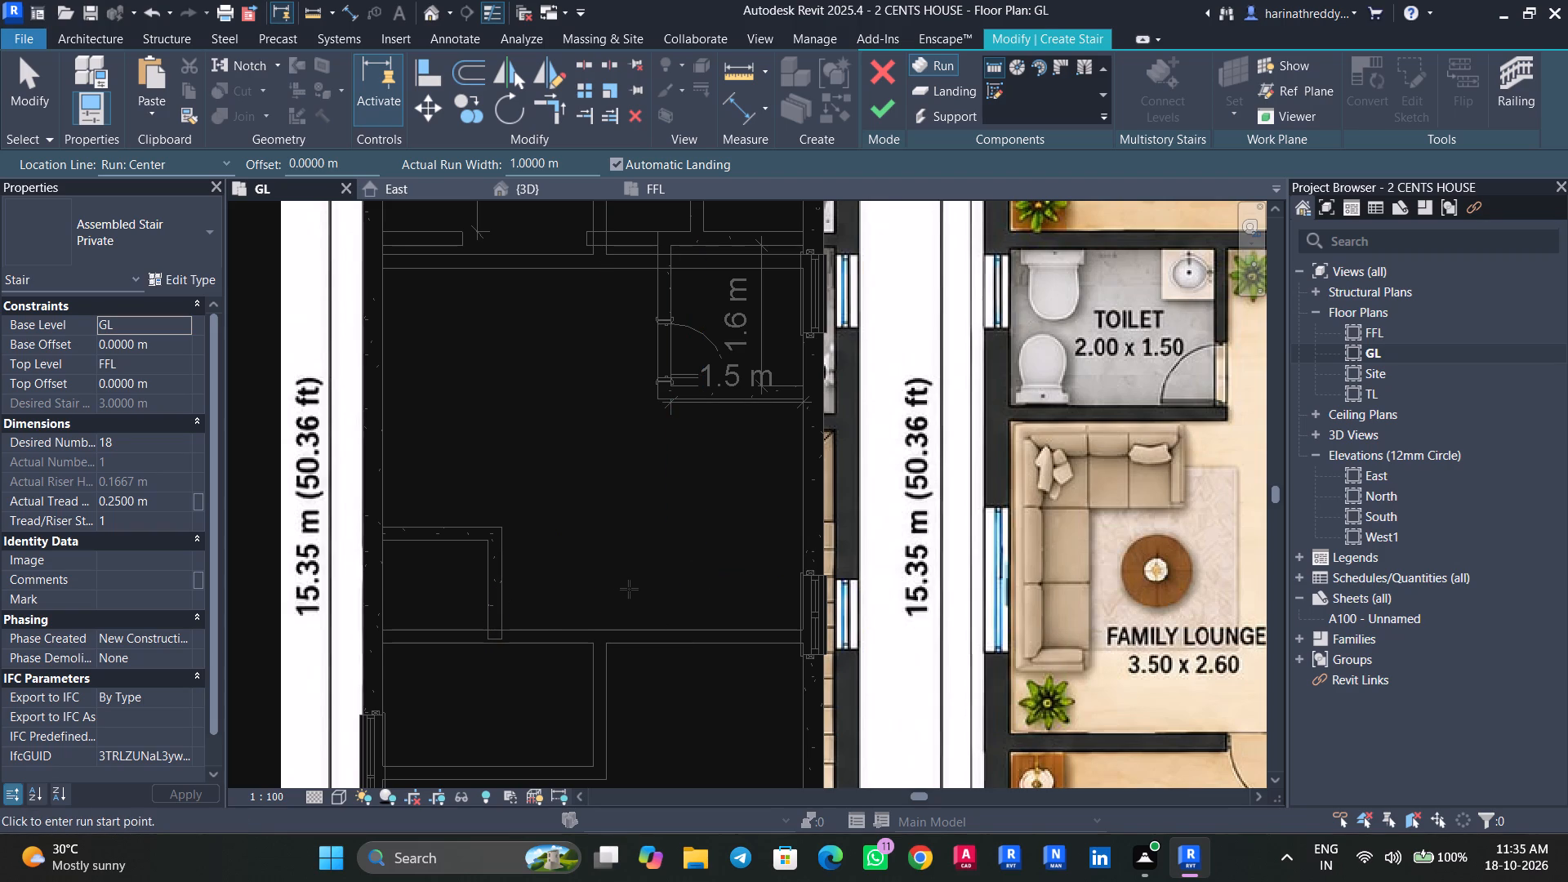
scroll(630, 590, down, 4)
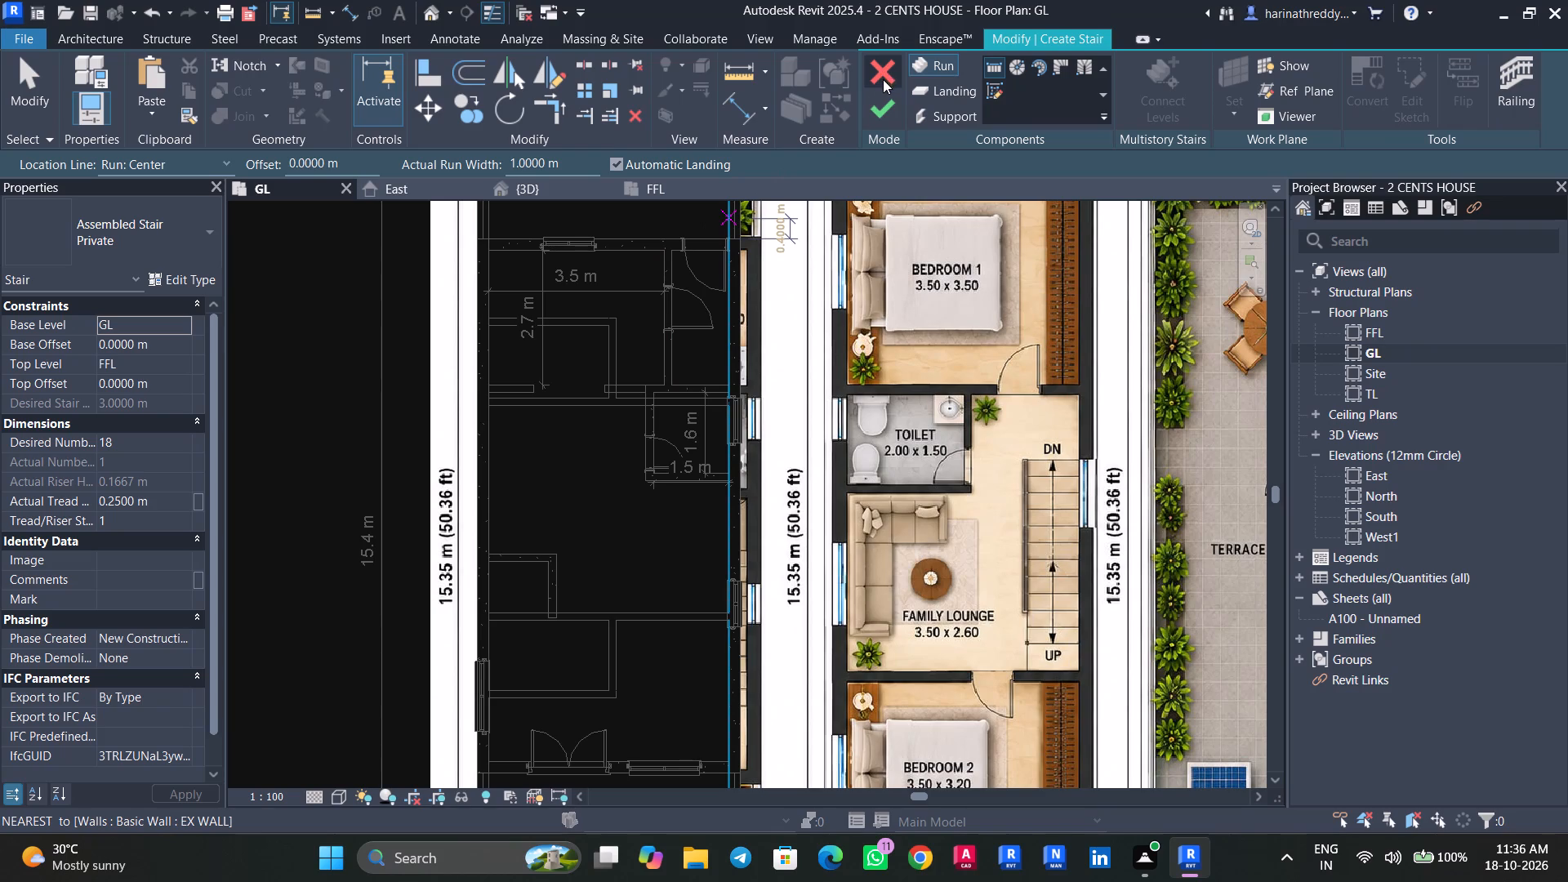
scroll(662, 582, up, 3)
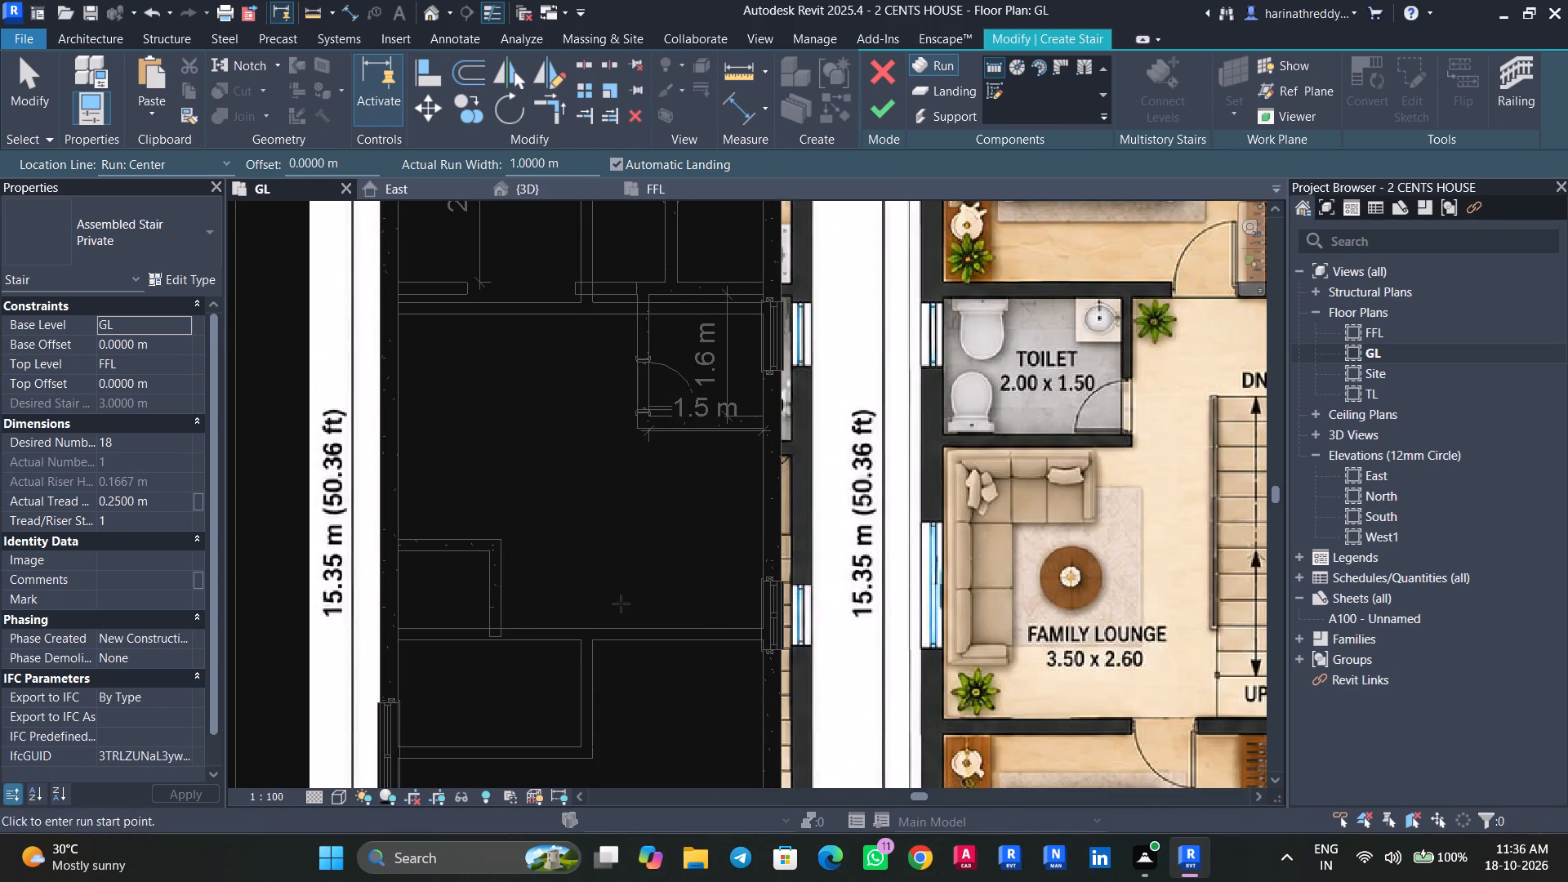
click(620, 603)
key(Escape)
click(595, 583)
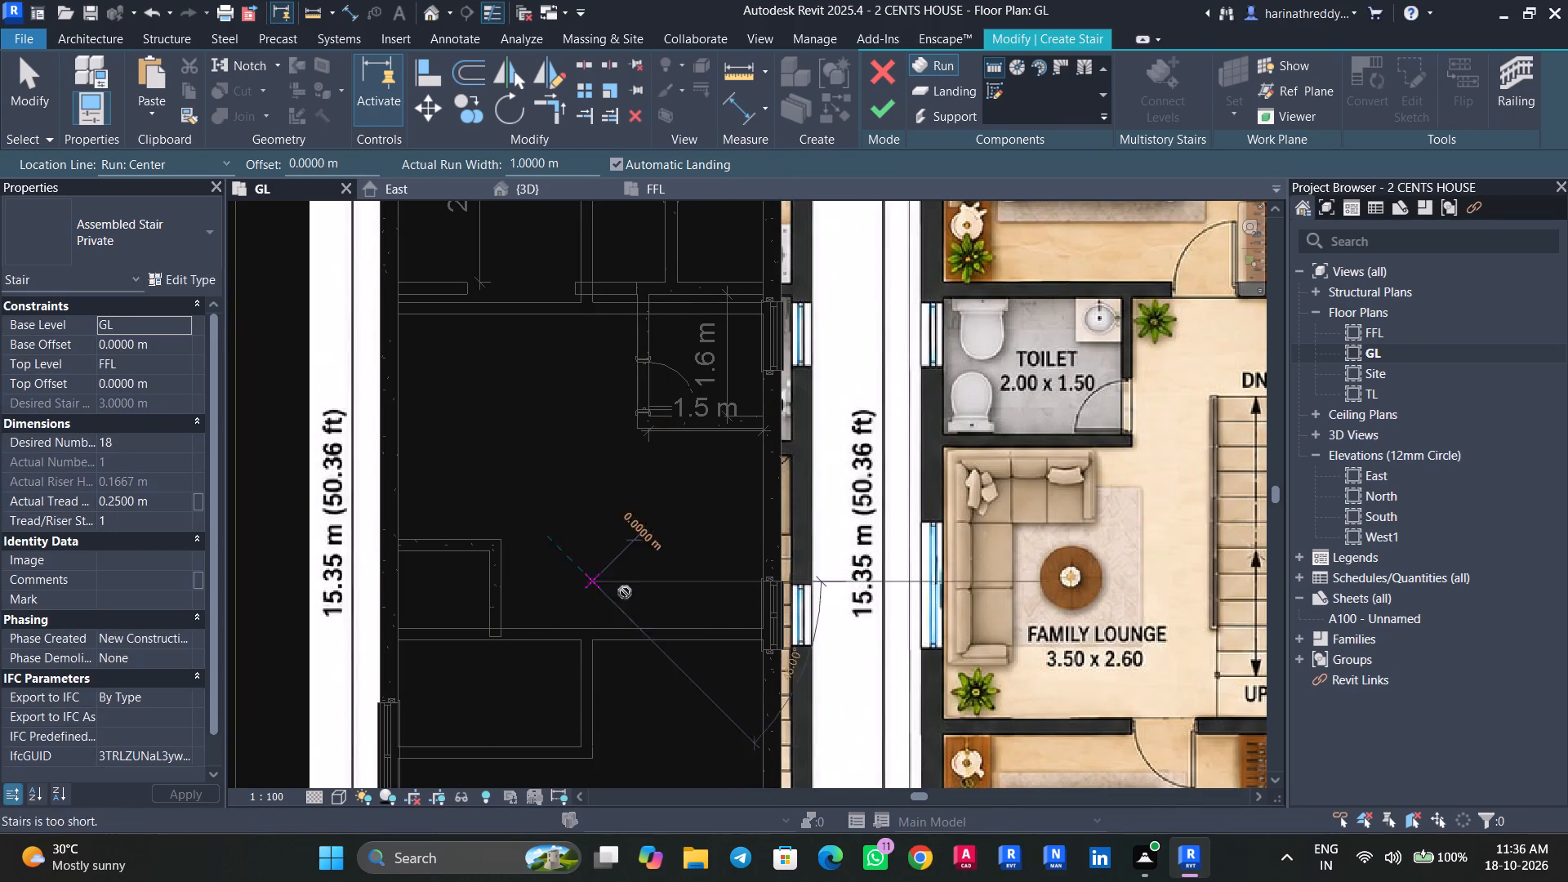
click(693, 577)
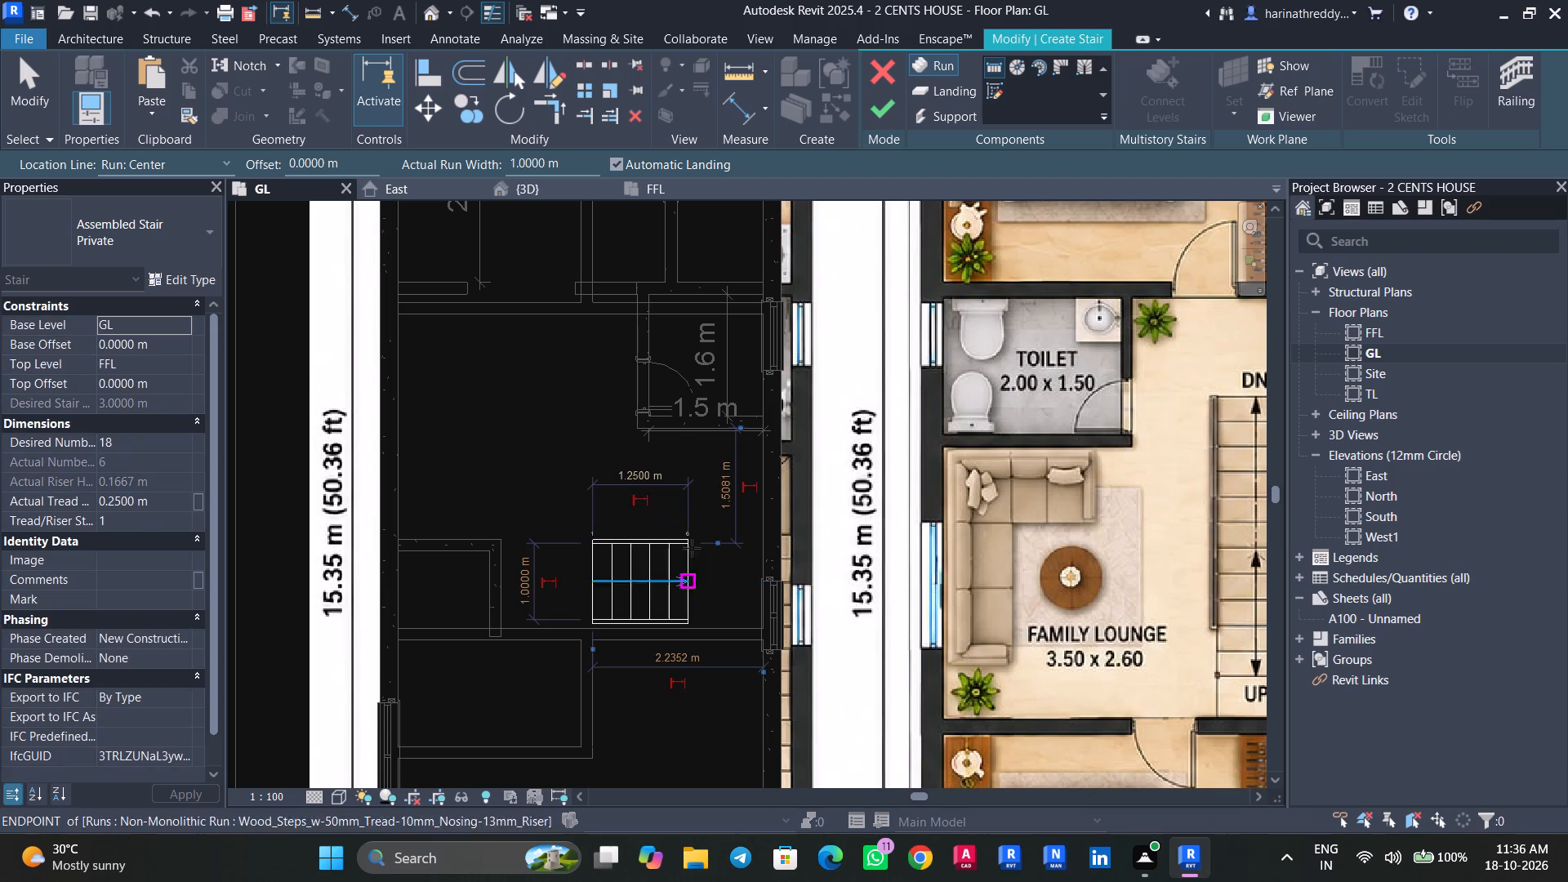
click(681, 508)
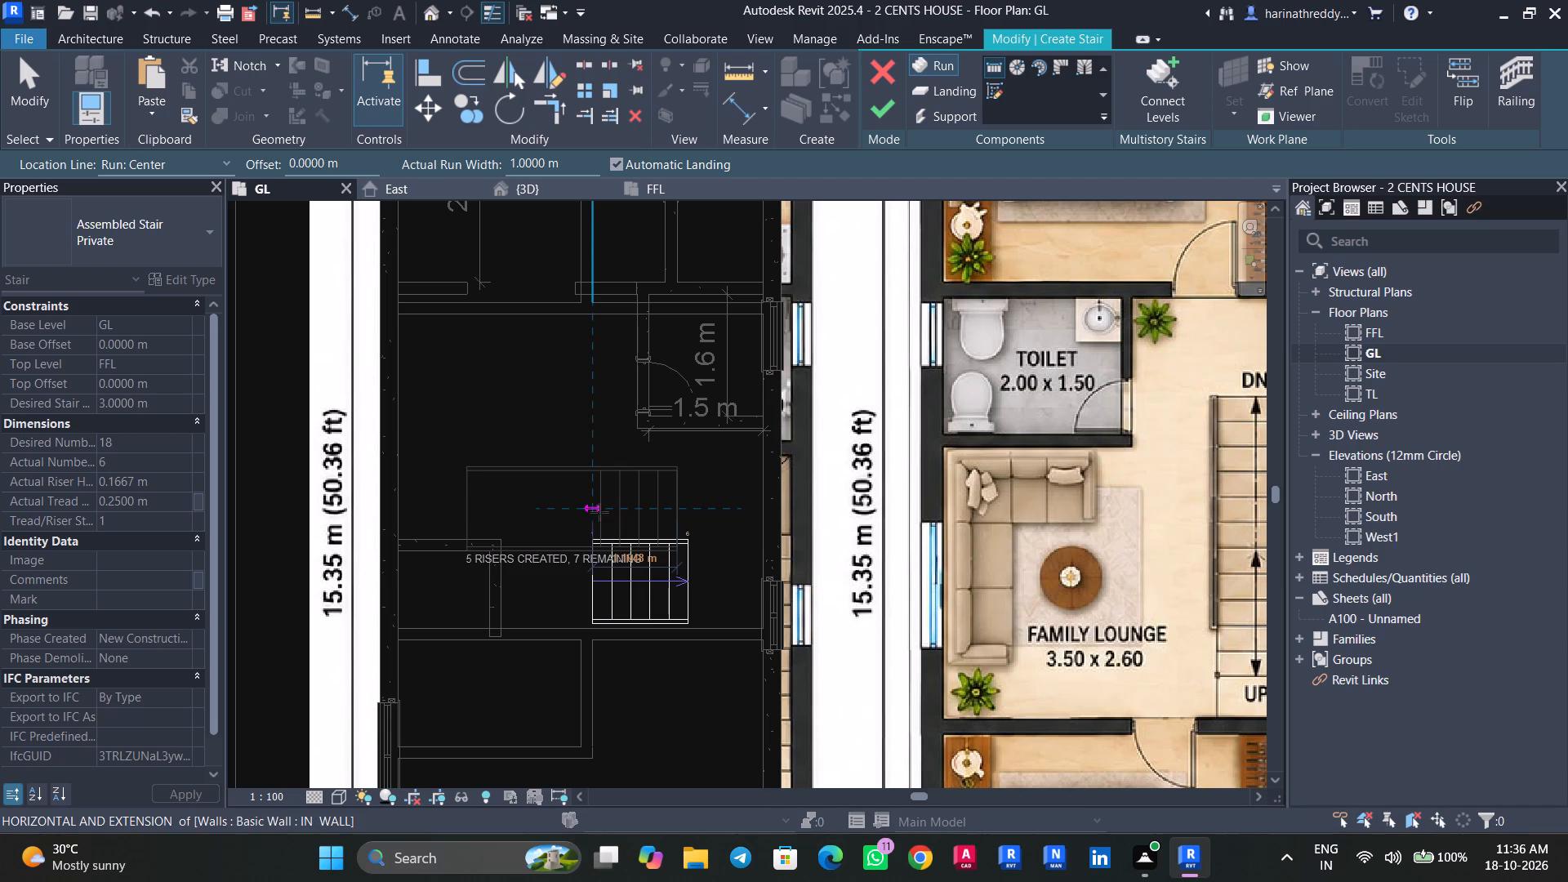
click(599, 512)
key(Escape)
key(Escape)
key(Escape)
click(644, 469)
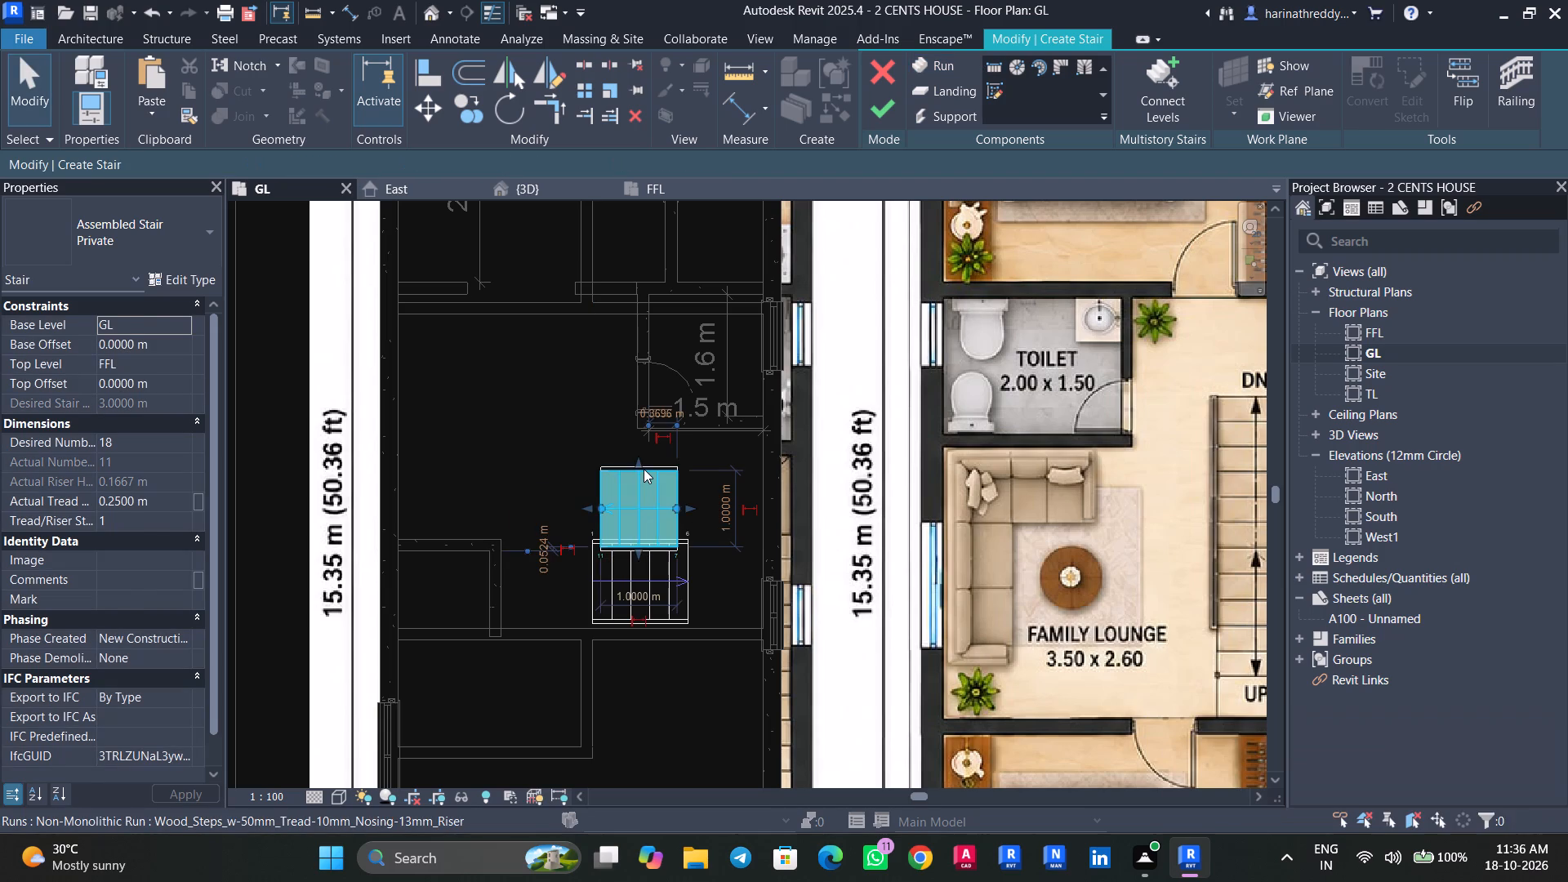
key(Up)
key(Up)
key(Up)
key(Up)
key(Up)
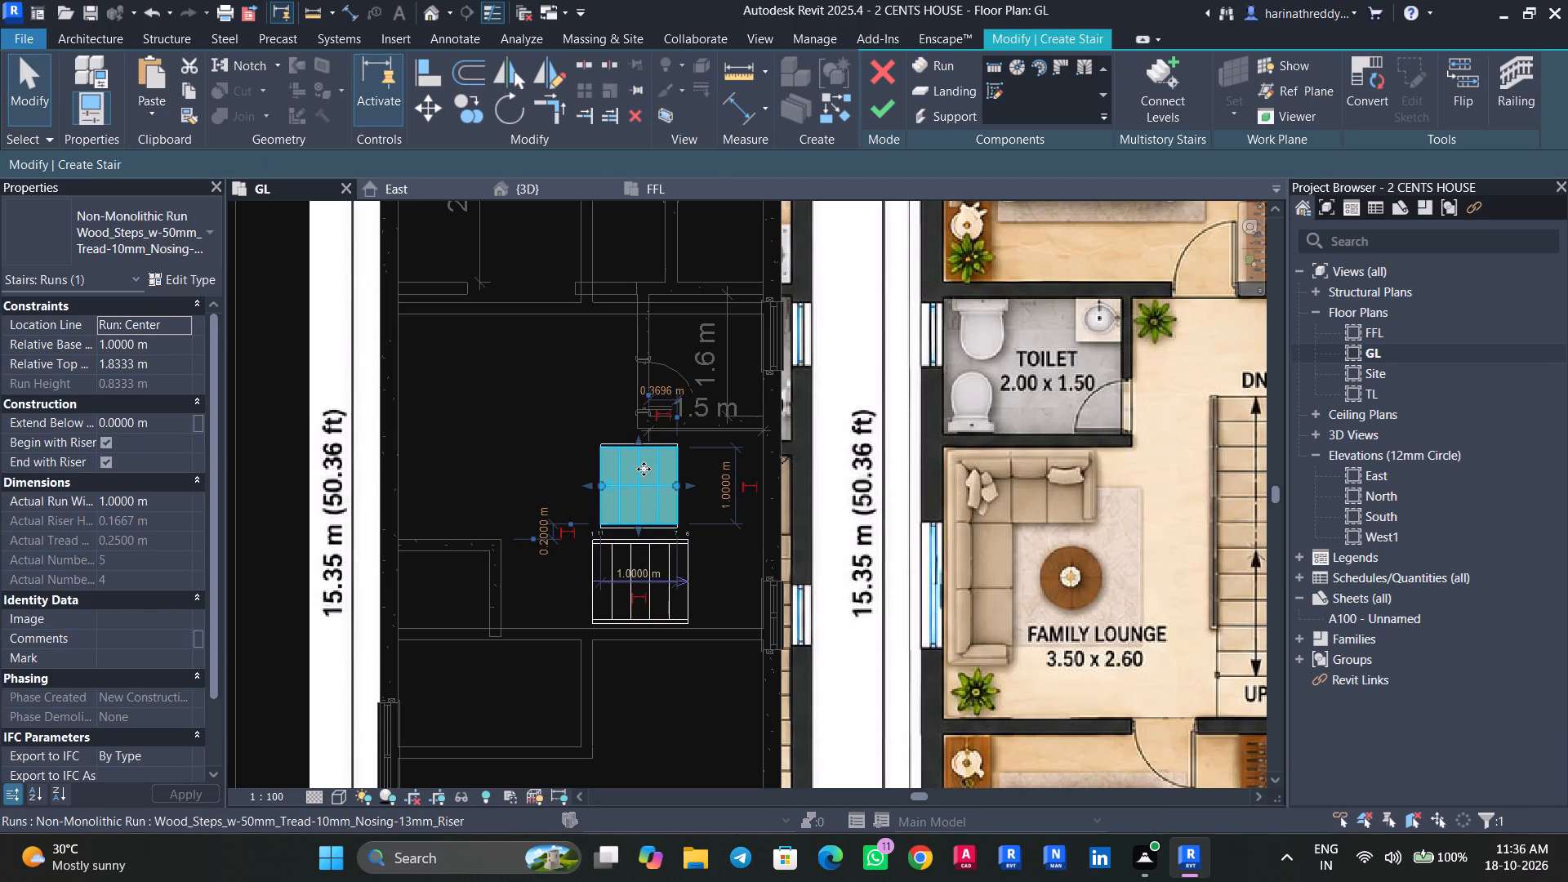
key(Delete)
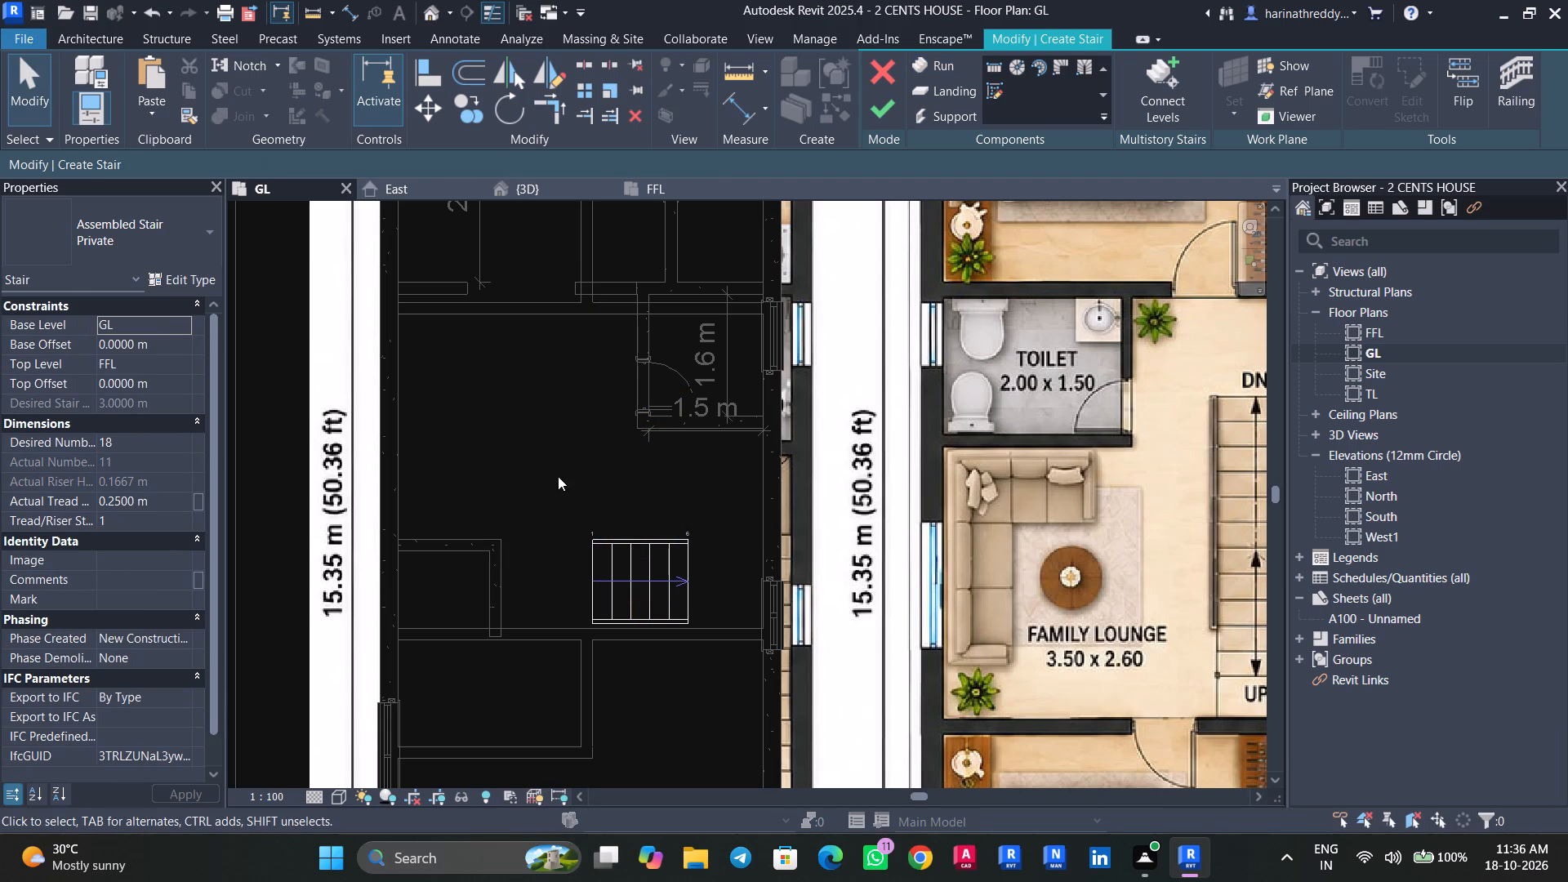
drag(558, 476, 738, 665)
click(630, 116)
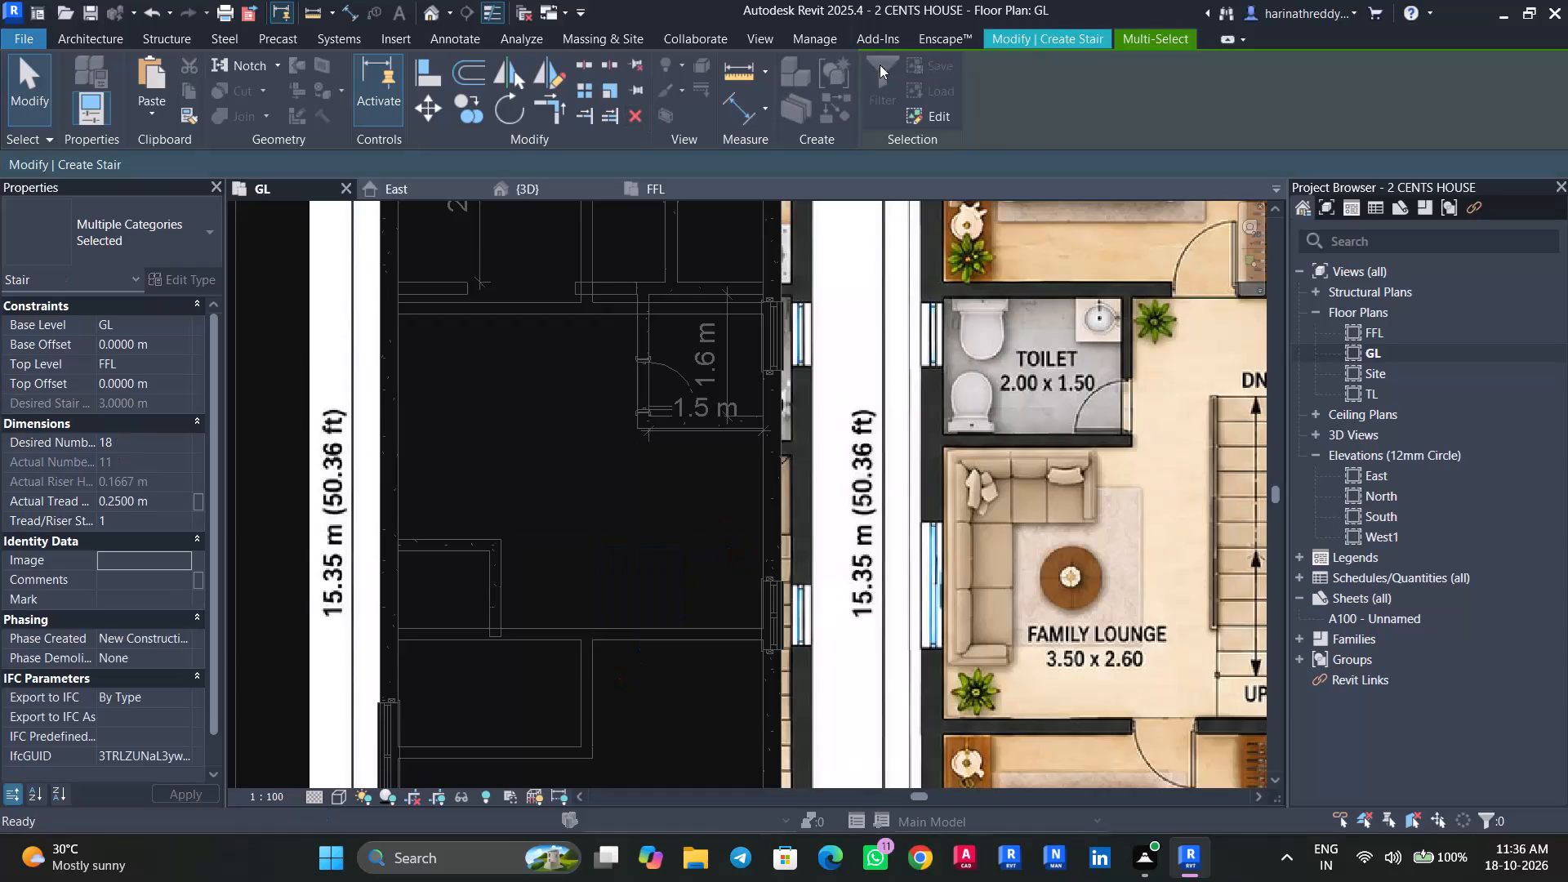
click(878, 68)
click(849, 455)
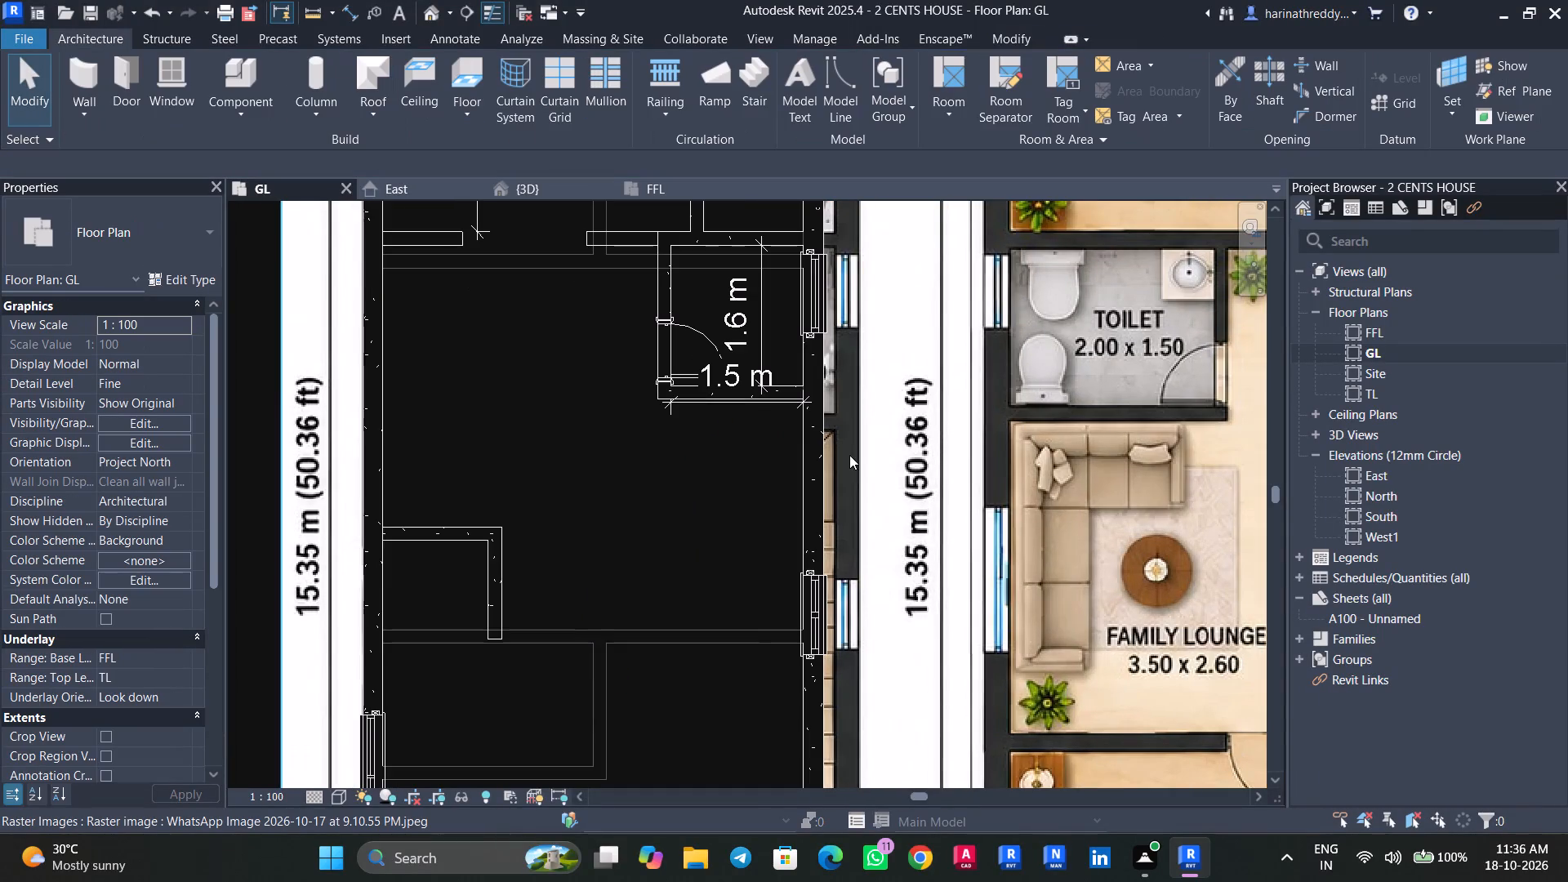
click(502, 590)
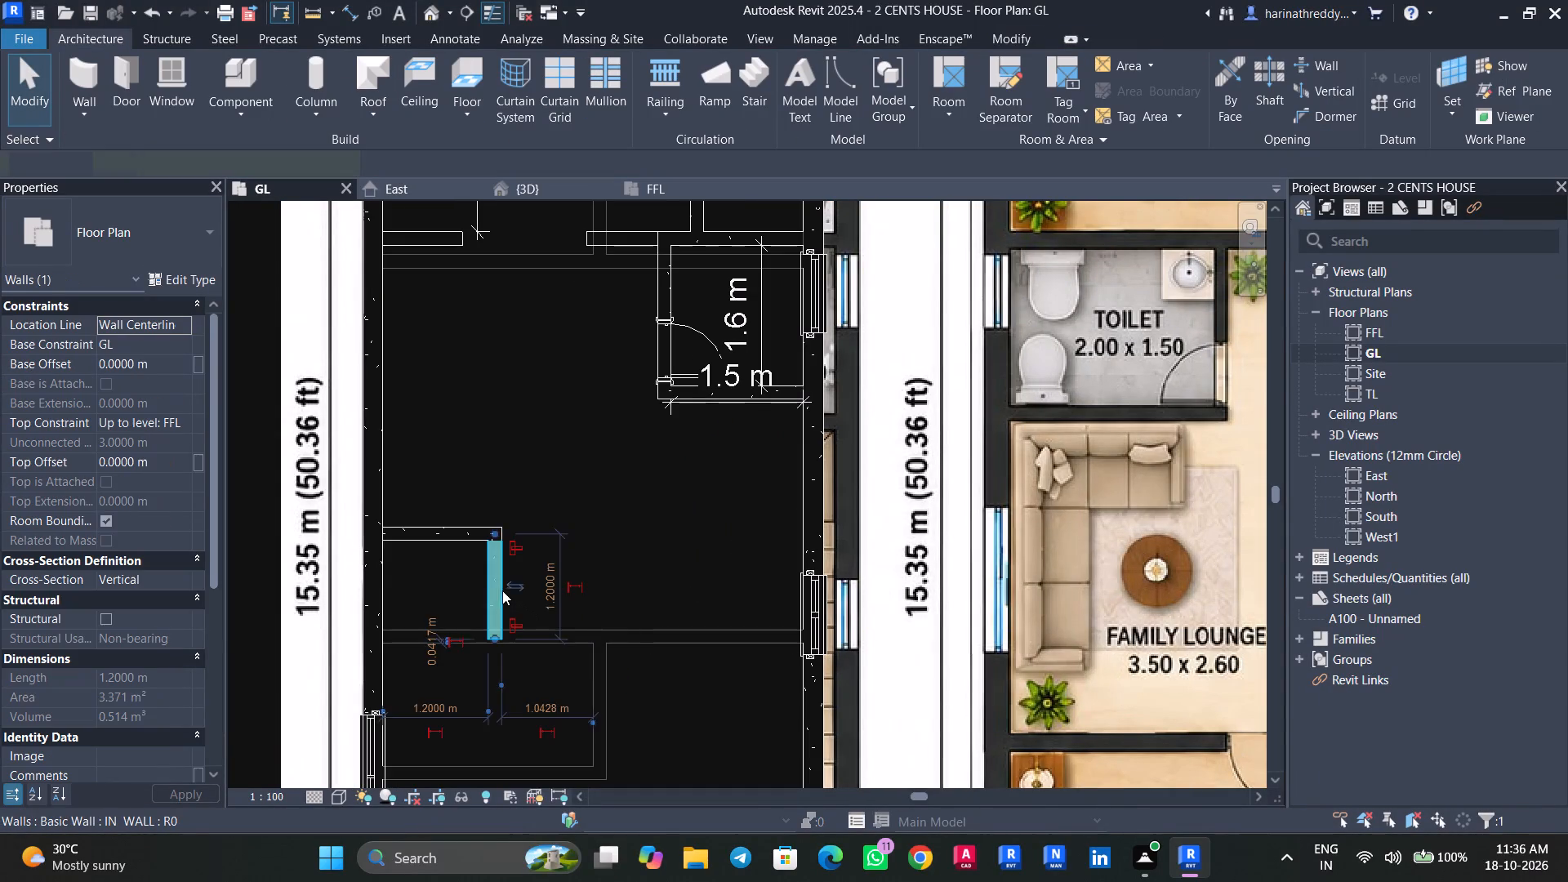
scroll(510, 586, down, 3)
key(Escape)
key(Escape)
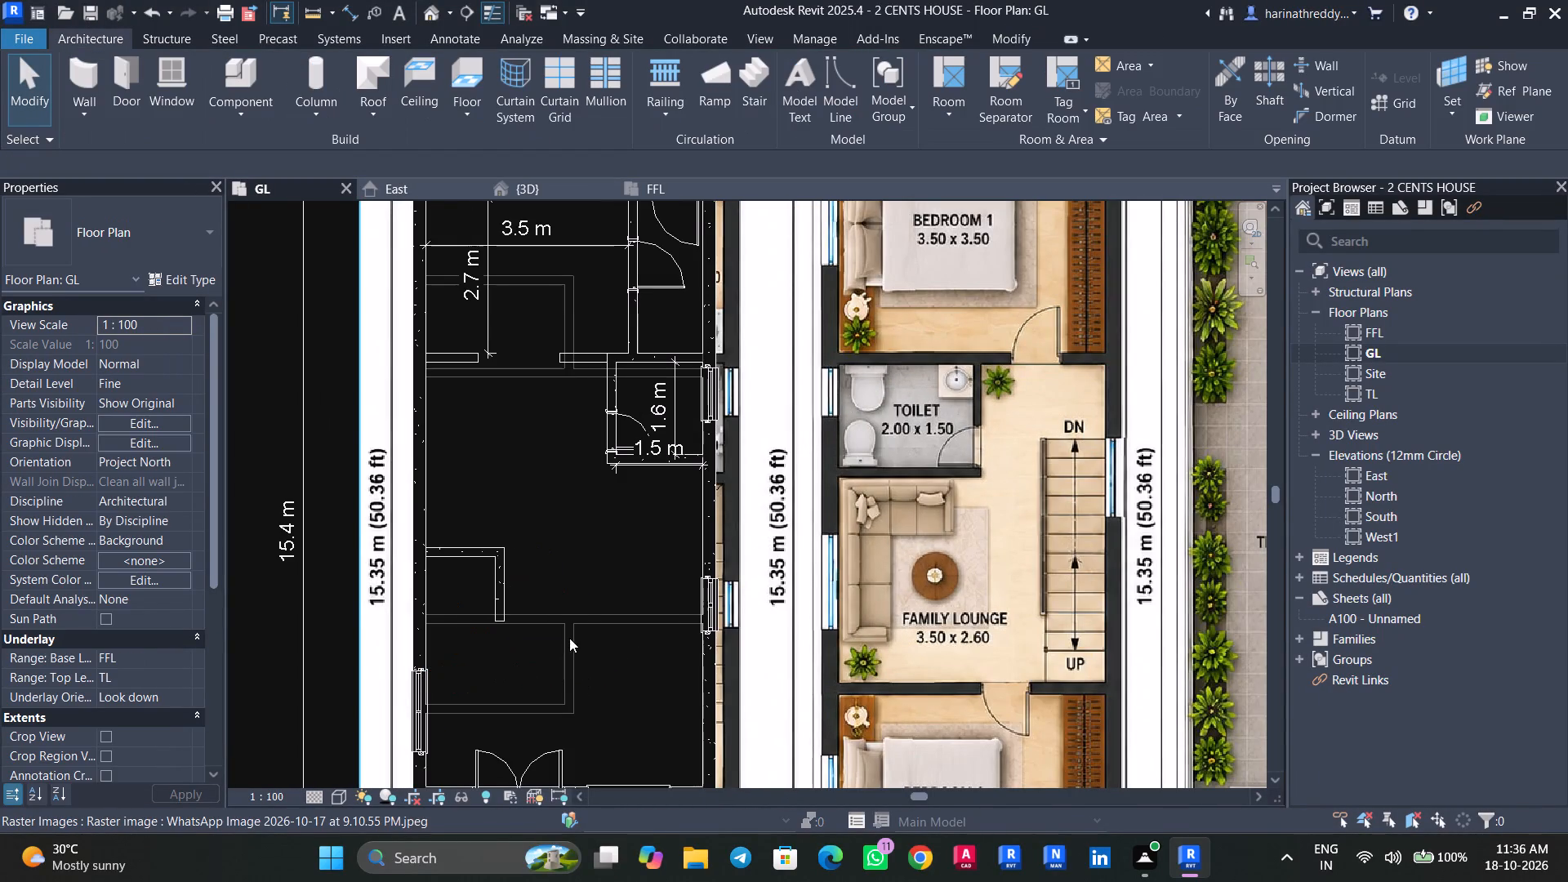
In the GL plan, draw a U-shaped stair with two parallel 1.5 m runs, 1 m wide with 7 risers each, and an automatic landing.
scroll(575, 633, up, 2)
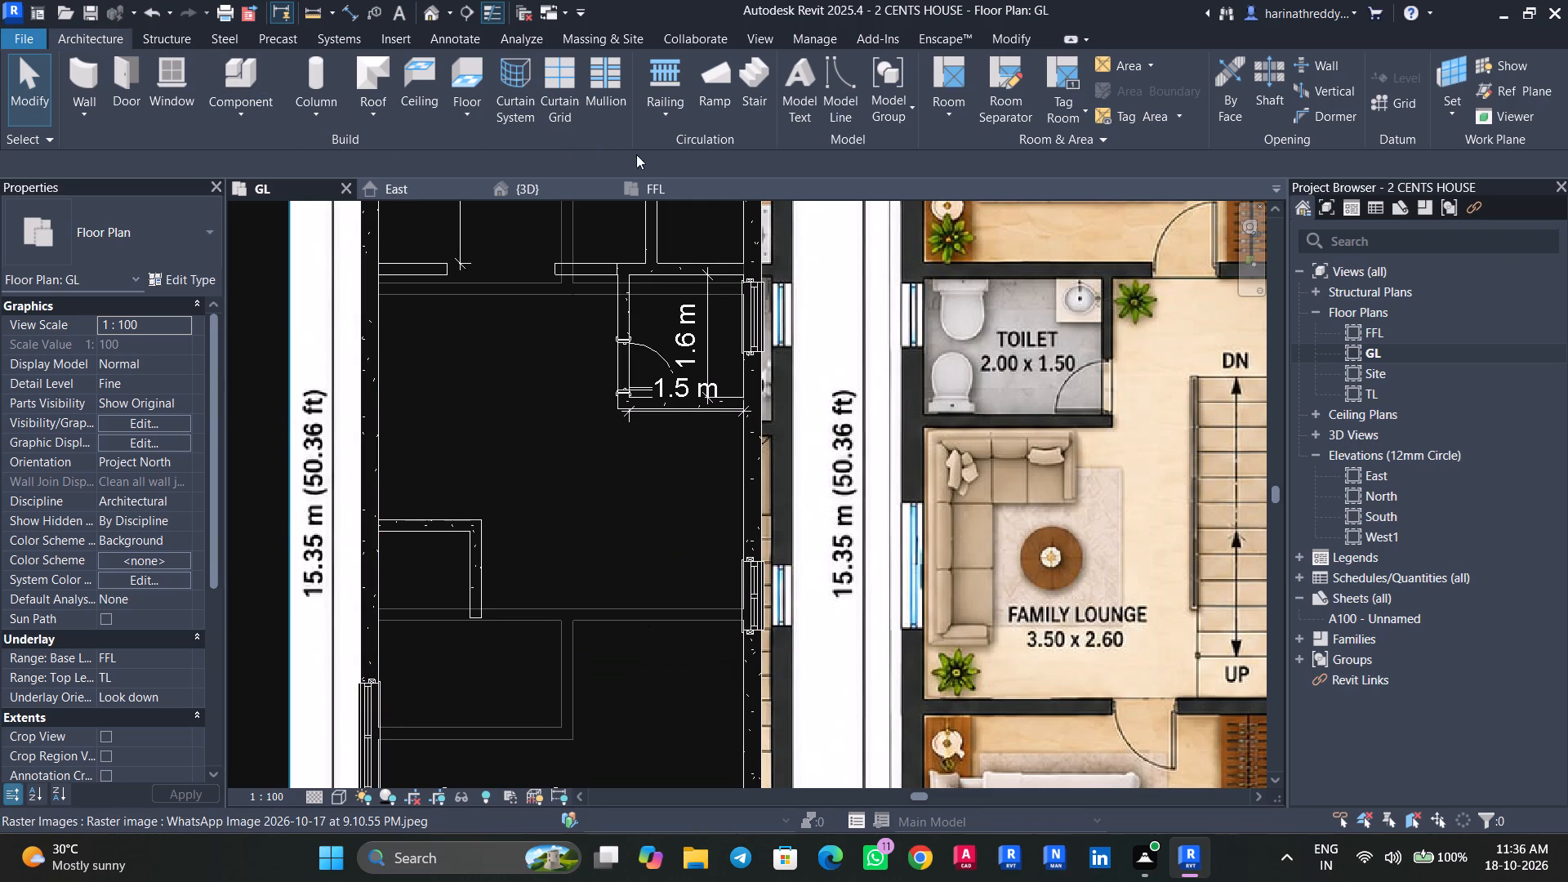
click(761, 88)
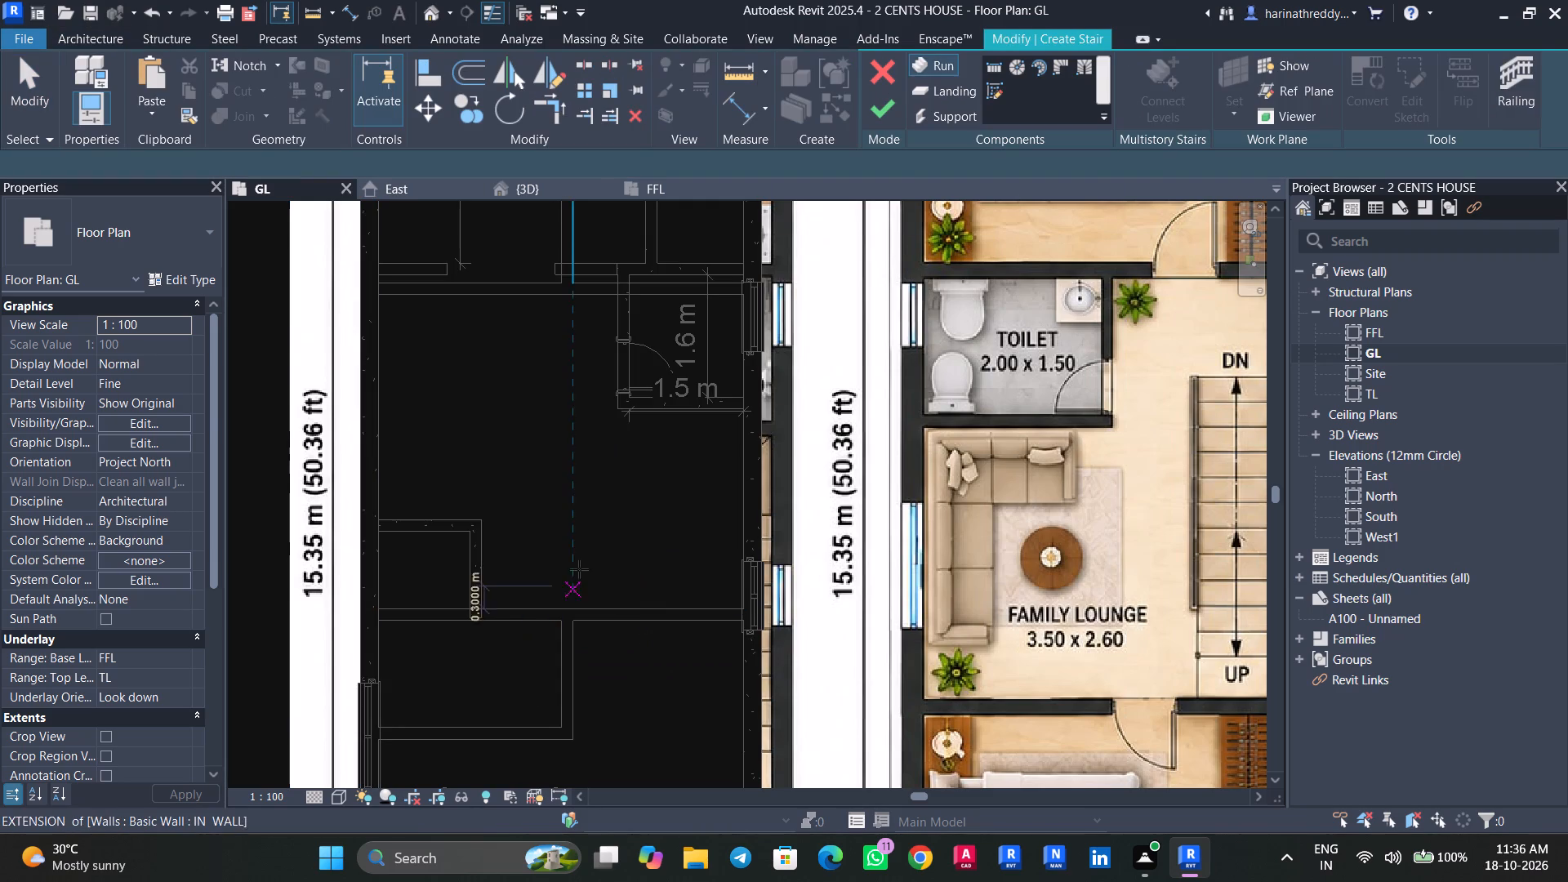
click(561, 563)
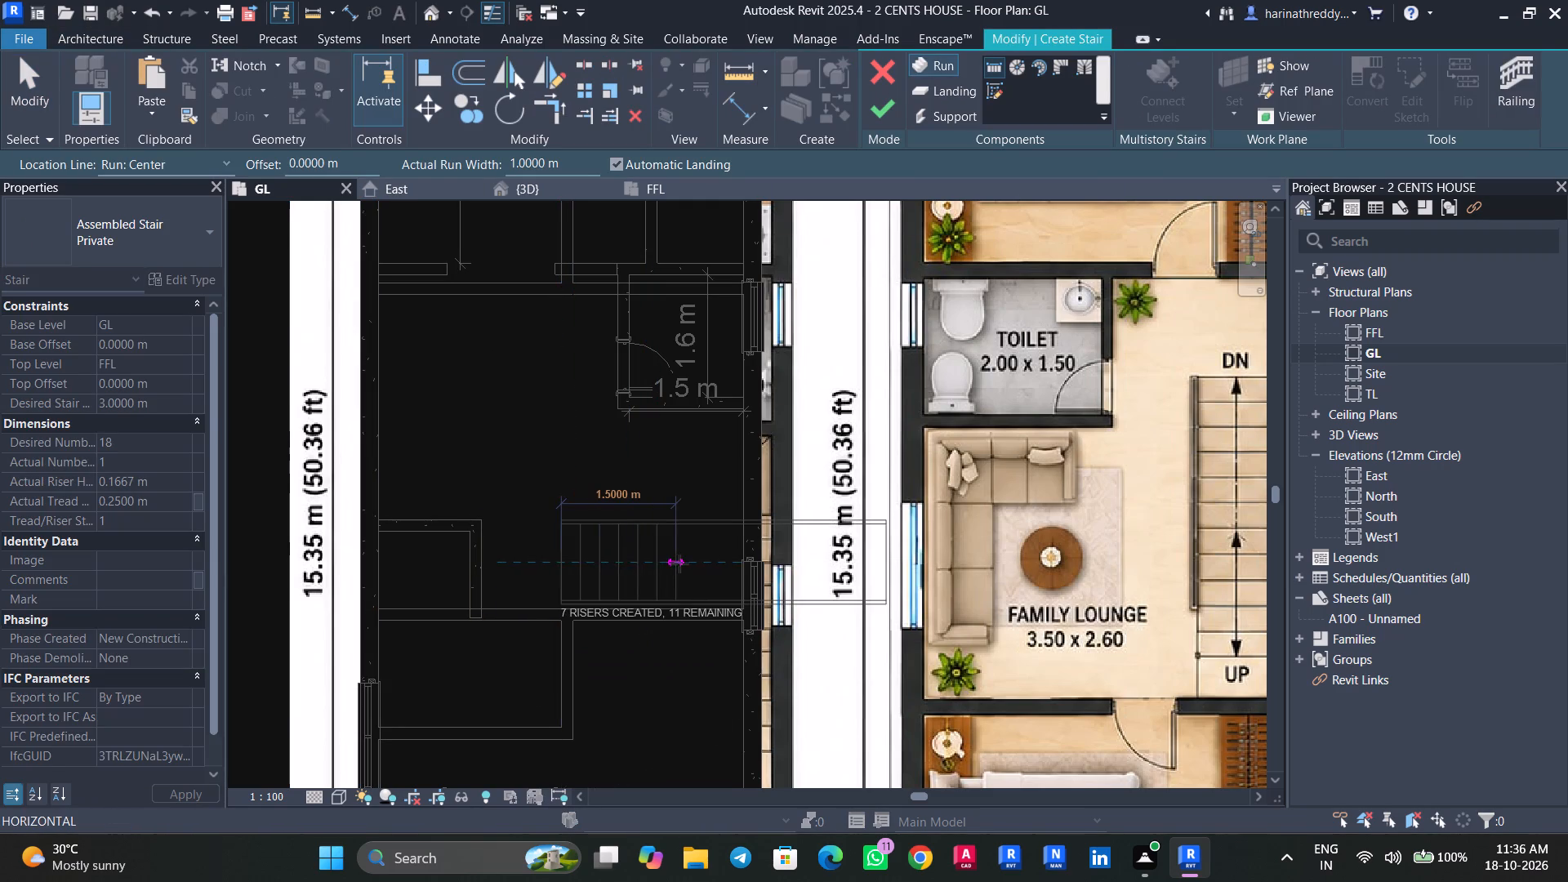
click(670, 562)
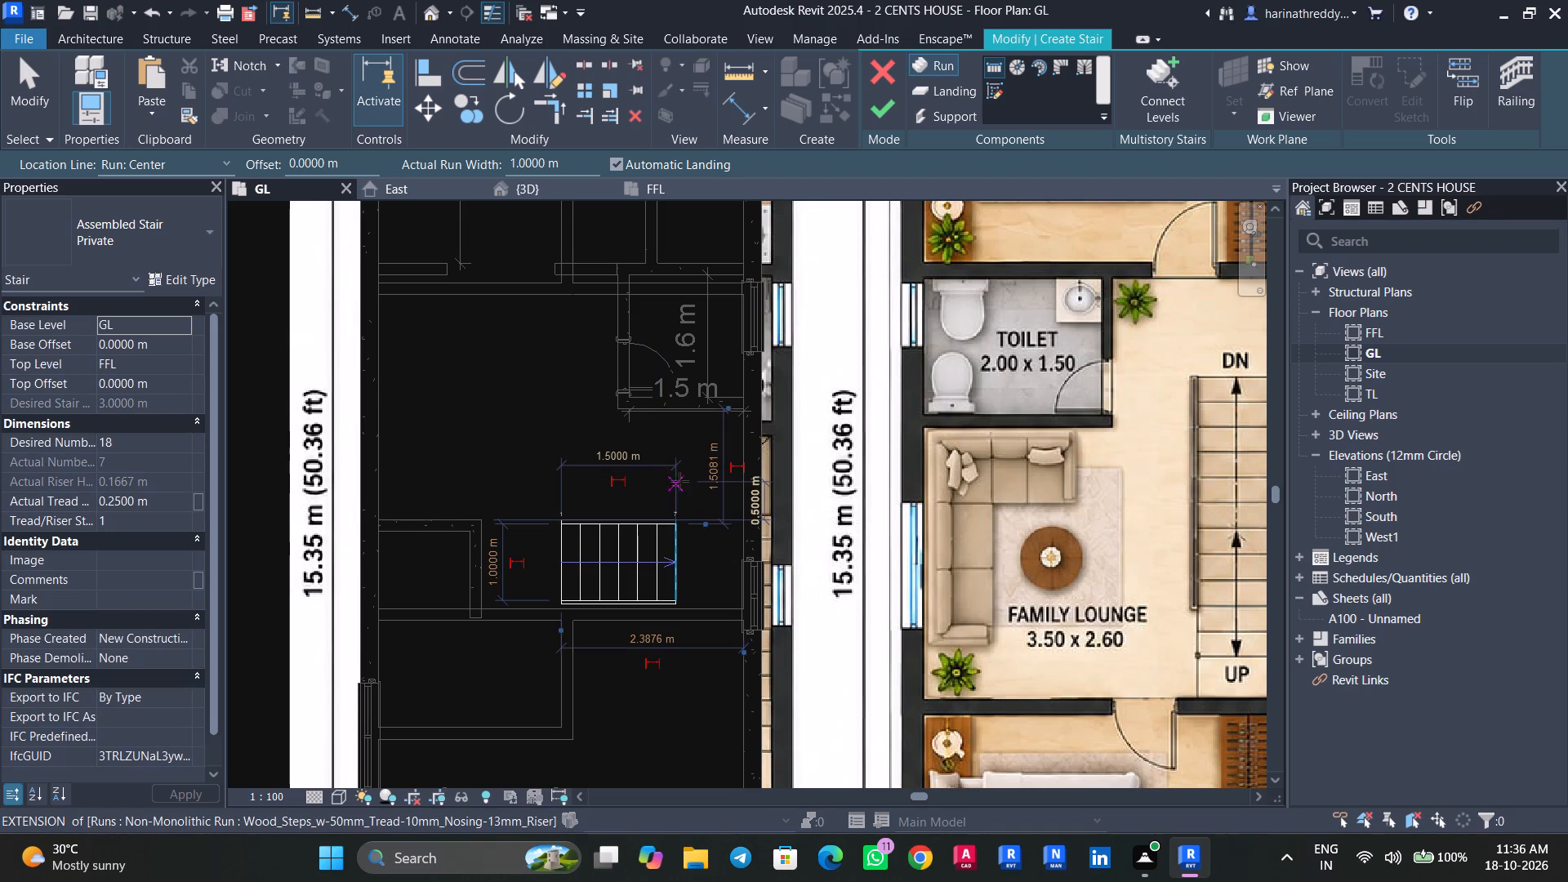
click(675, 481)
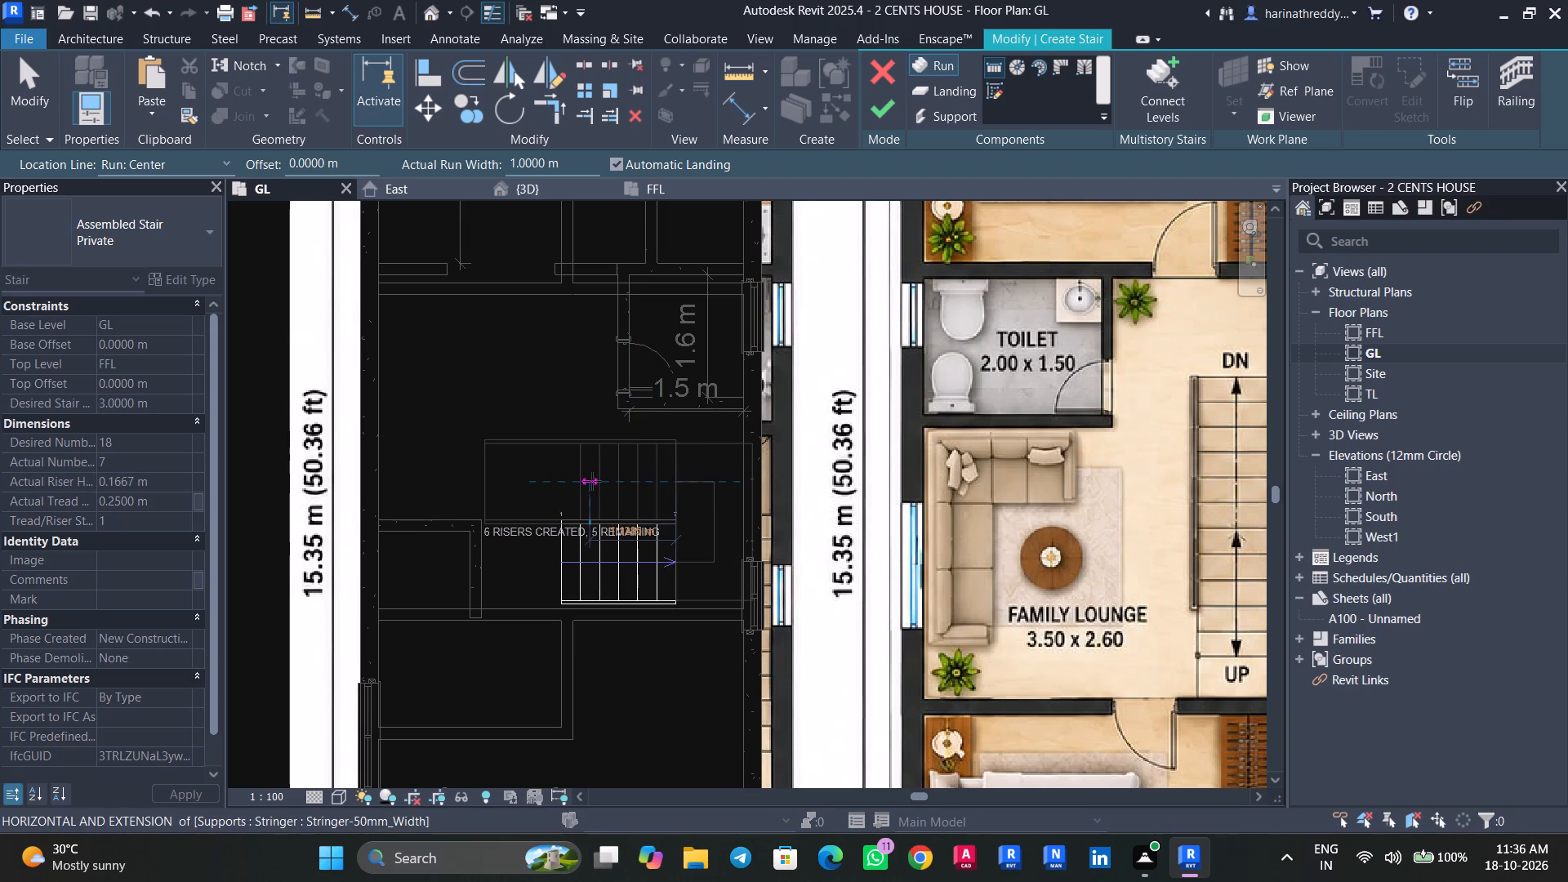
click(563, 485)
key(Escape)
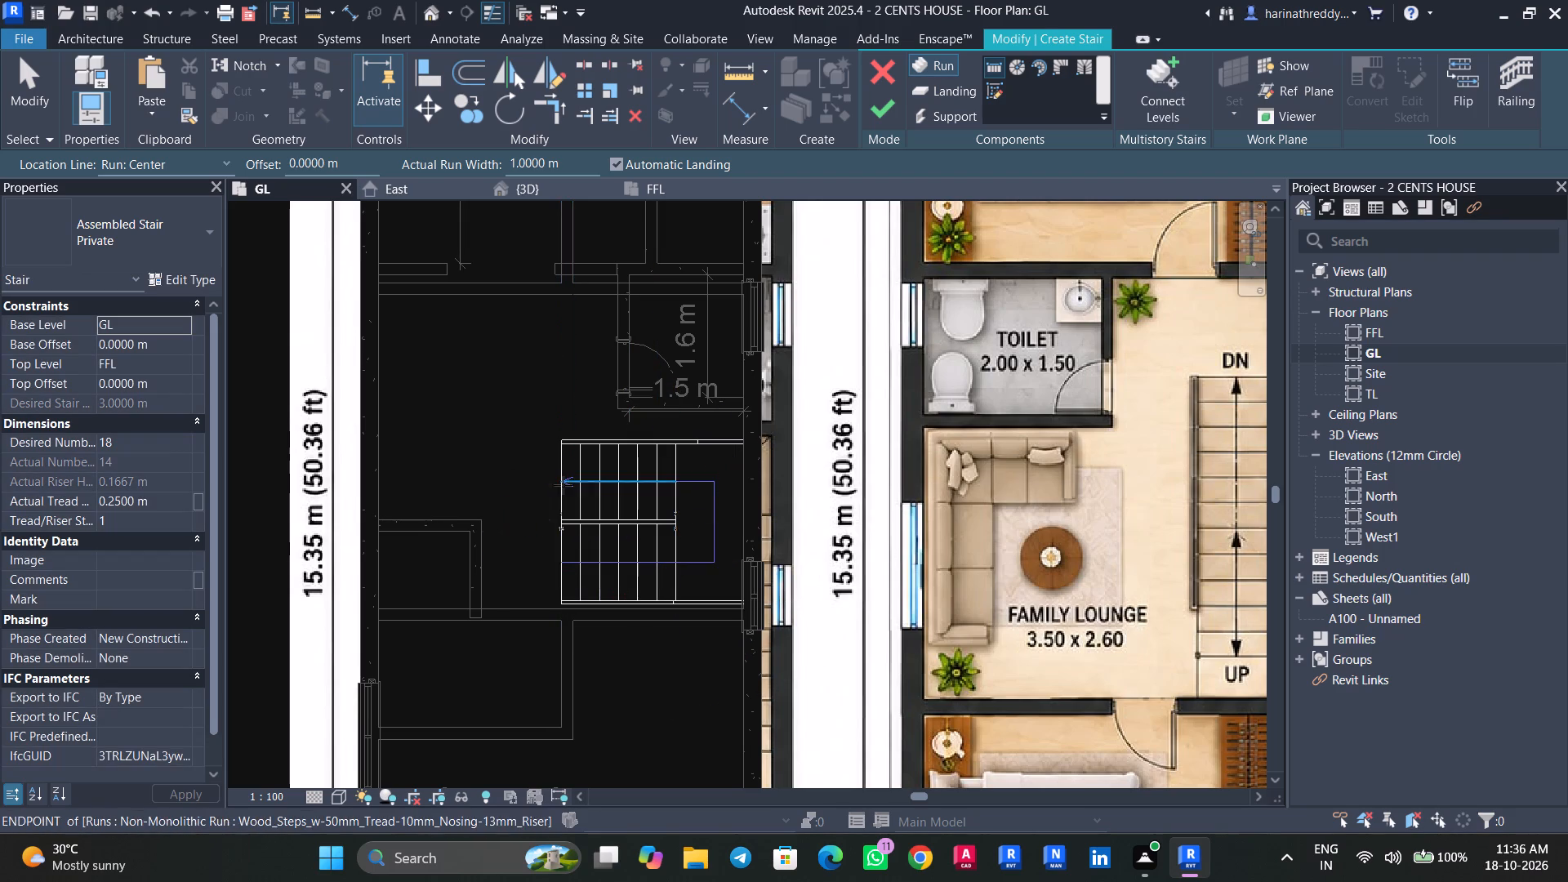
key(Escape)
key(Escape)
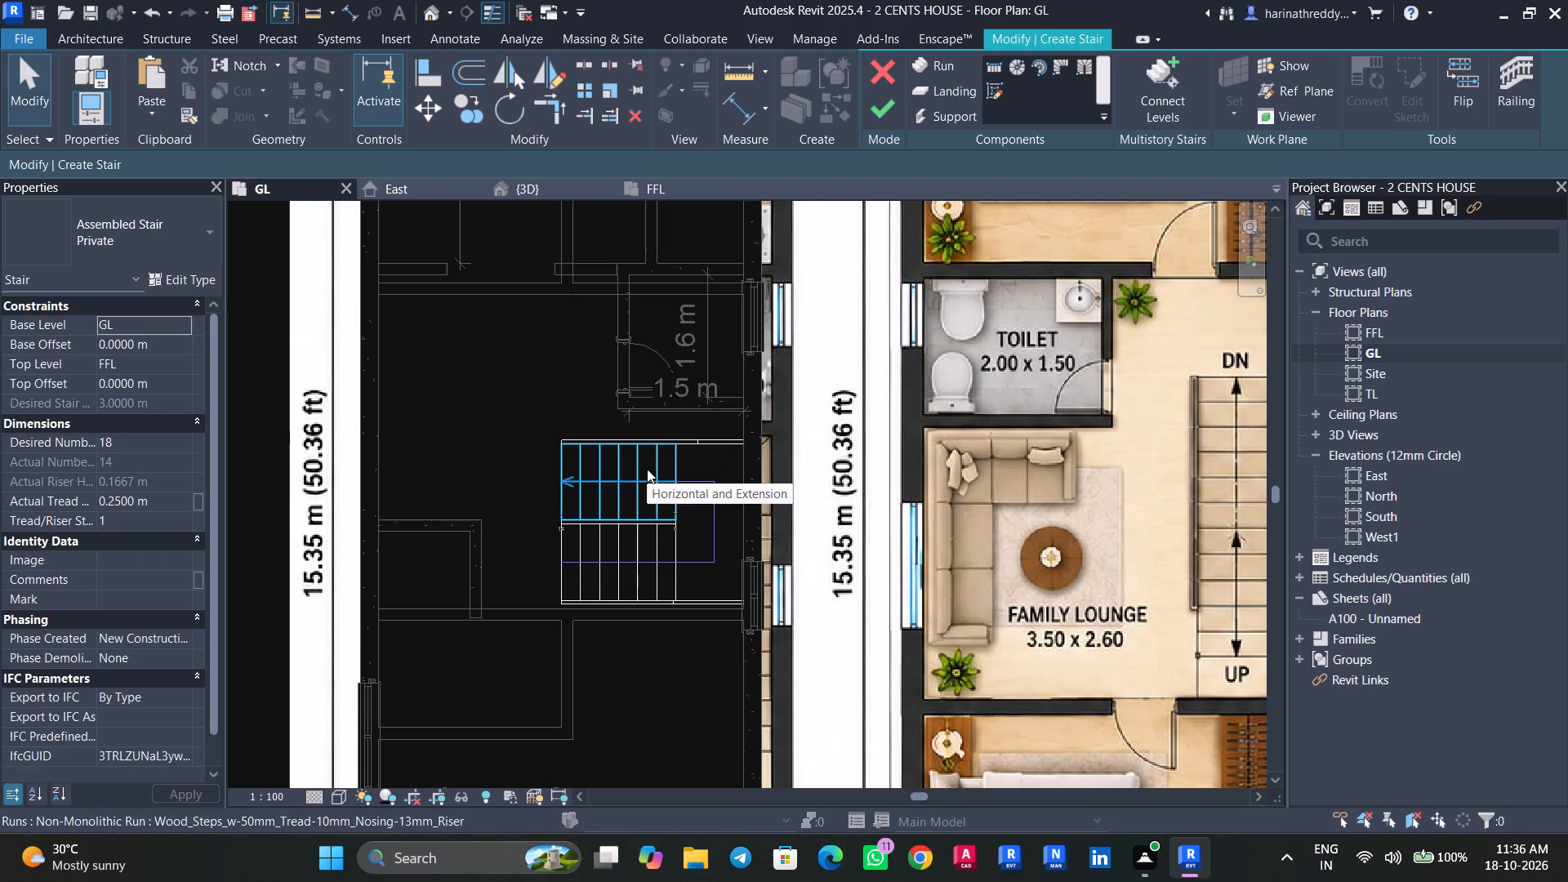
Nudge the second stair run toward the toilet to open a gap between the two parallel runs.
click(647, 446)
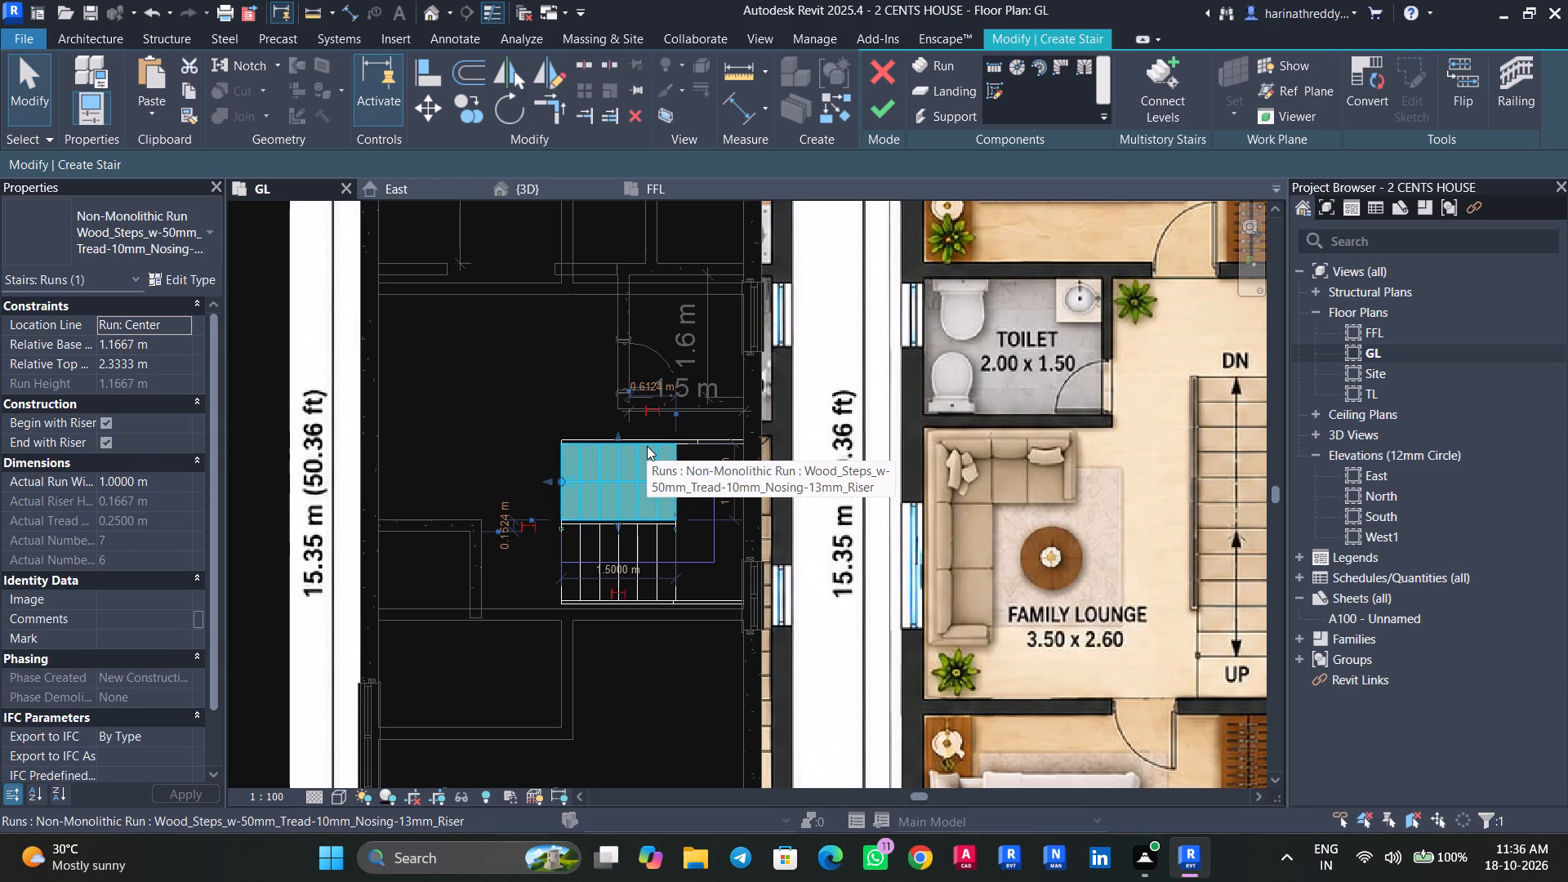
key(Up)
key(Up)
key(Up)
key(Up)
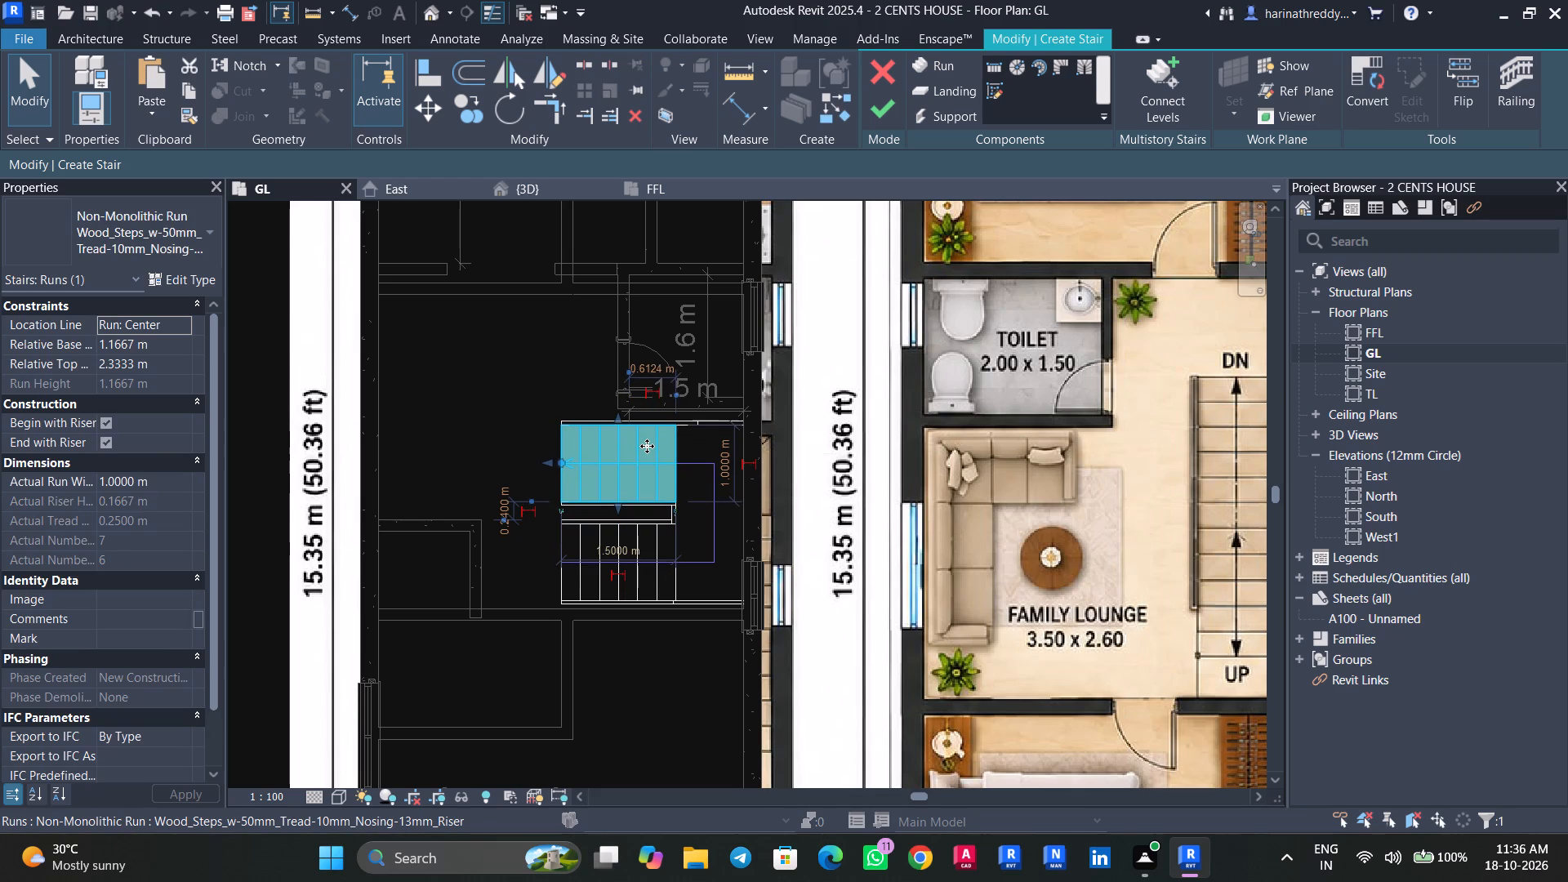
key(Up)
key(Up)
key(Down)
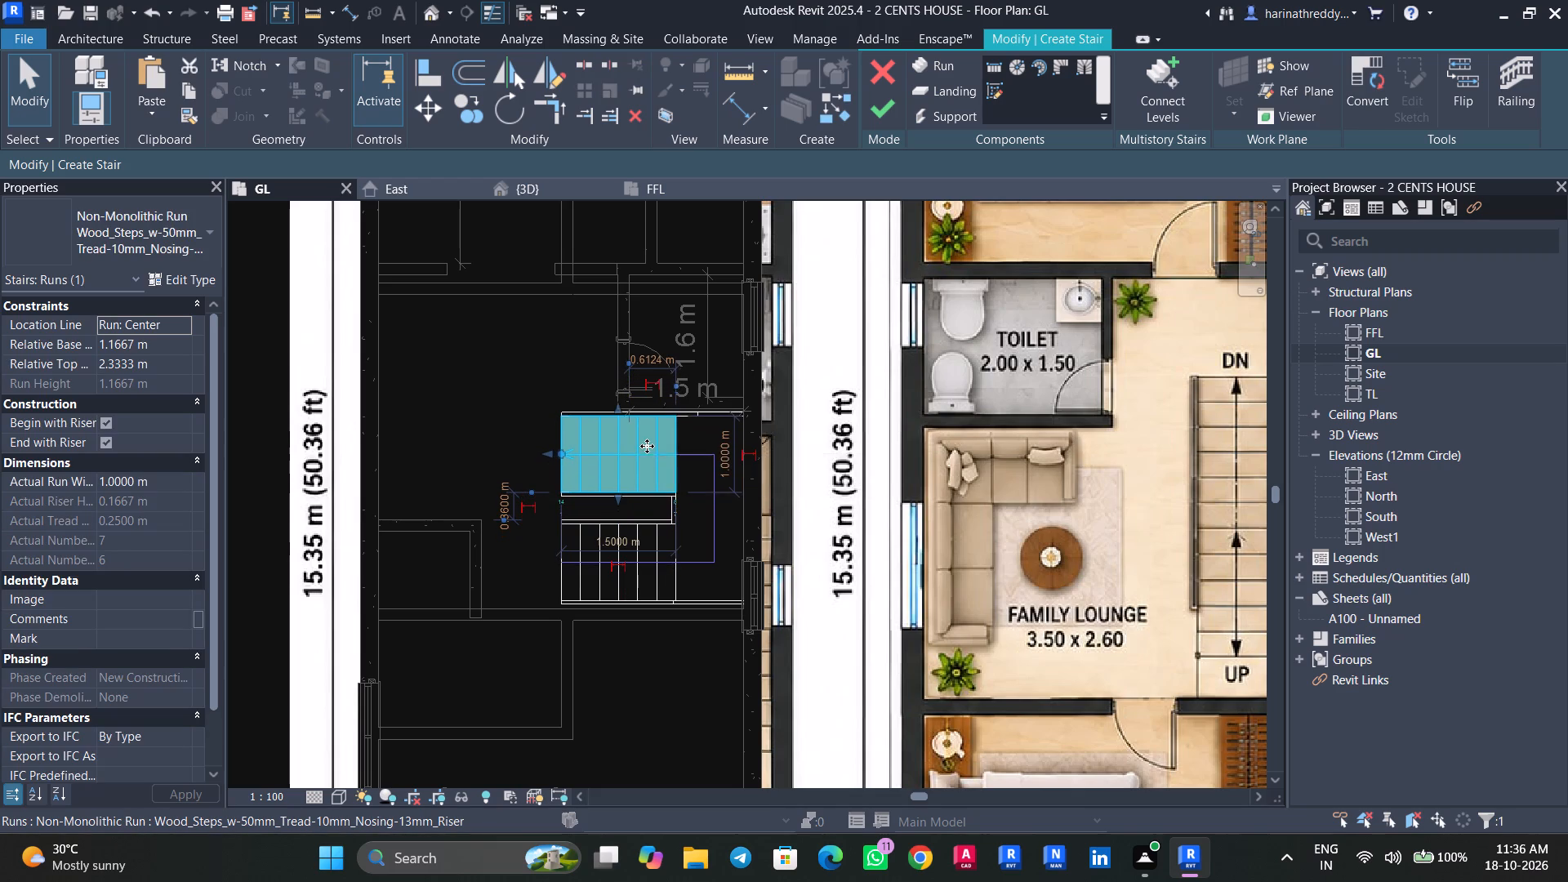
key(Escape)
key(Escape)
Pull the landing's outer edge back from the external wall to a landing depth of about 0.8 m.
click(706, 506)
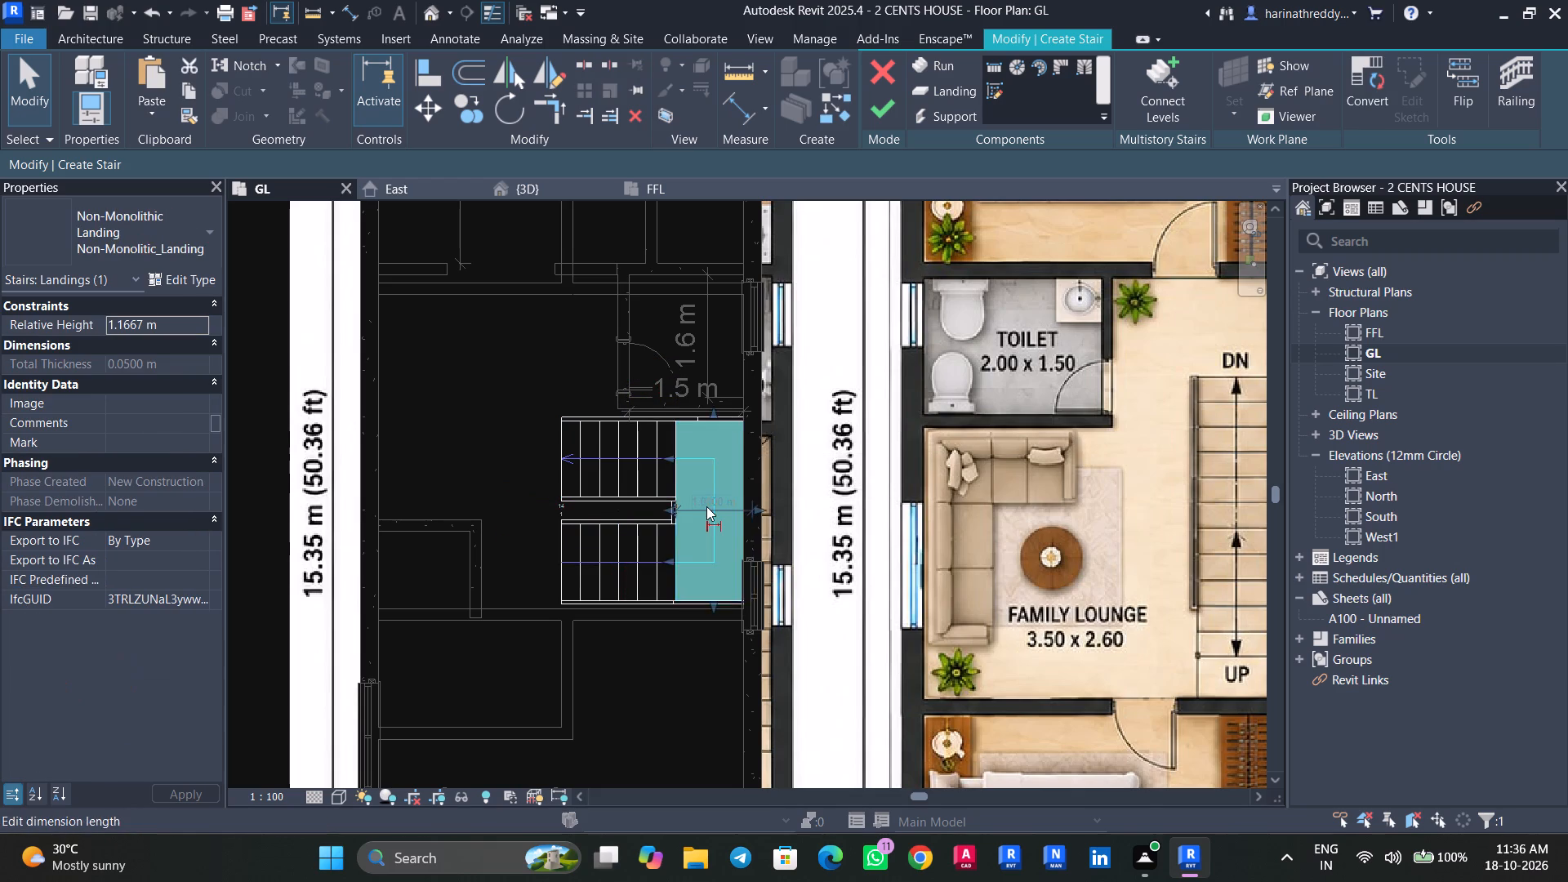
scroll(706, 506, up, 5)
drag(805, 511, 783, 511)
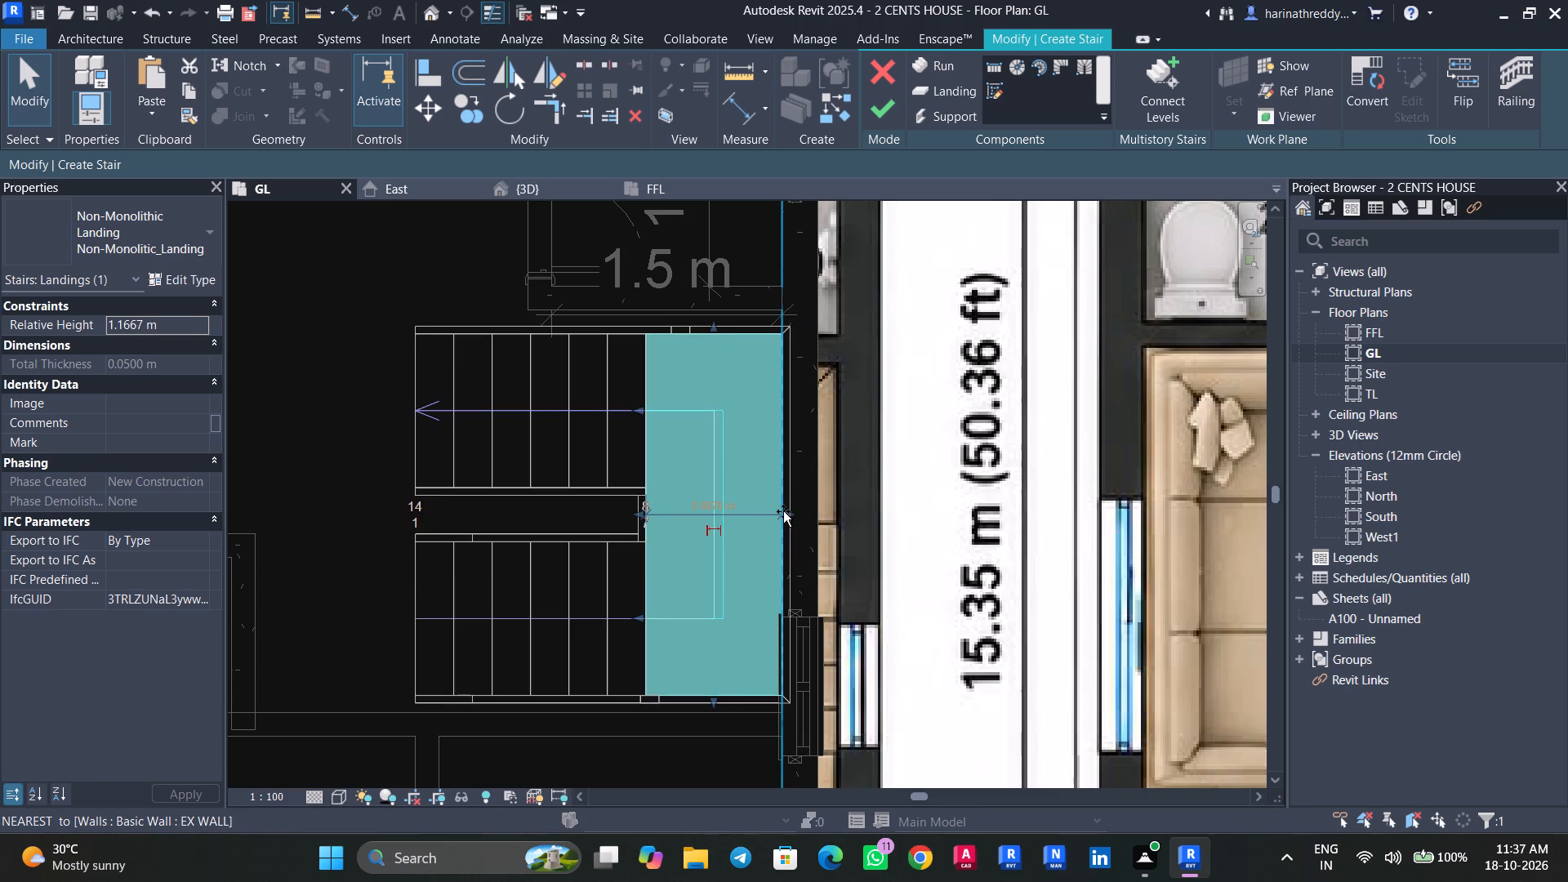
drag(783, 511, 781, 511)
scroll(768, 522, up, 4)
key(Escape)
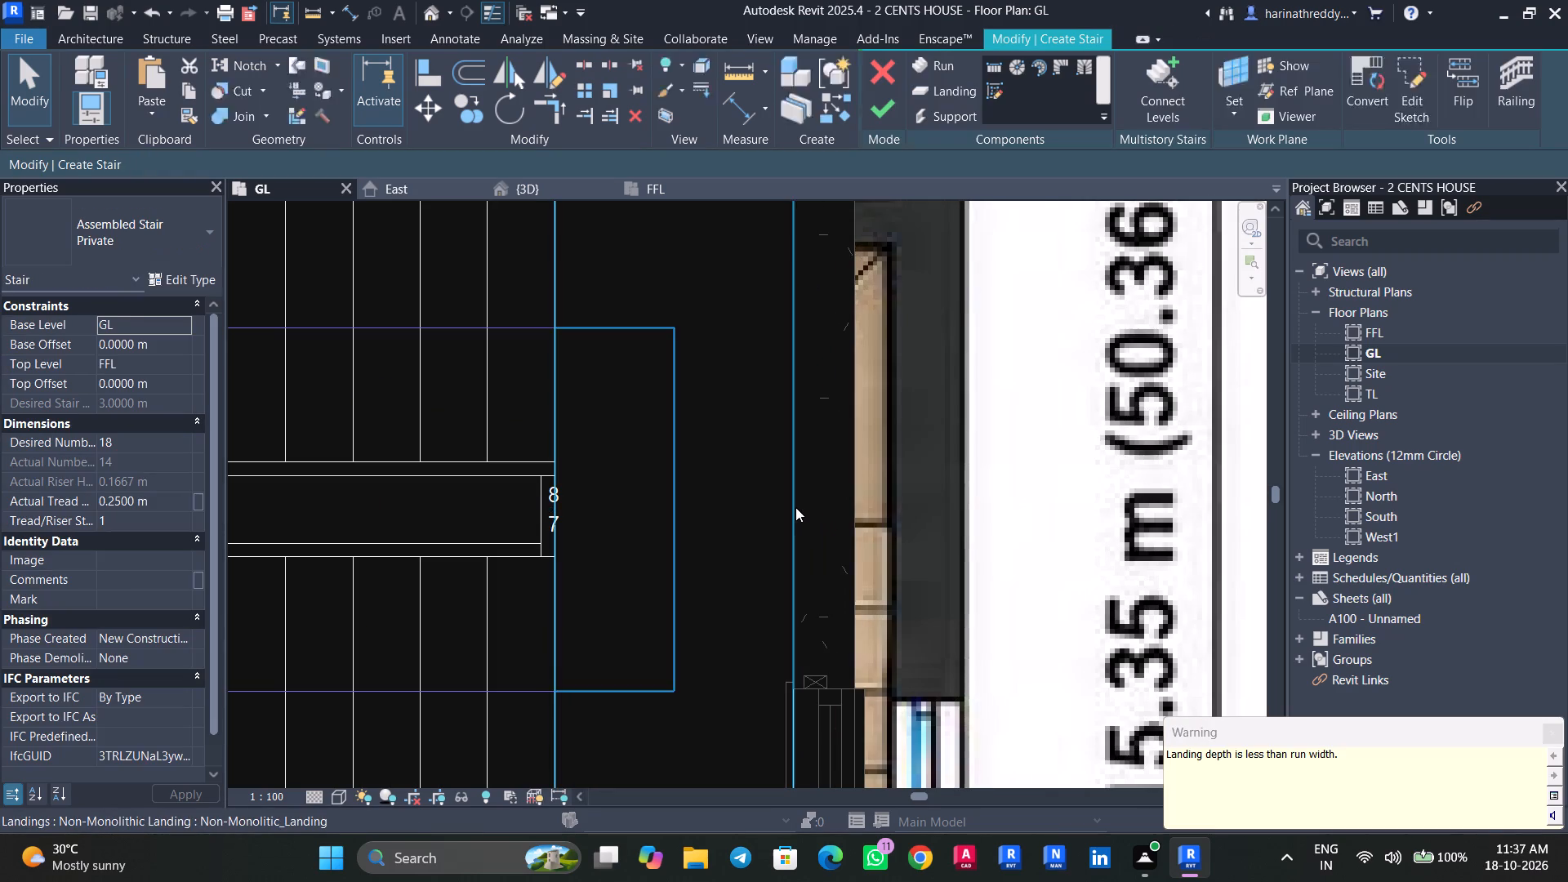
click(769, 519)
scroll(719, 452, down, 2)
click(776, 486)
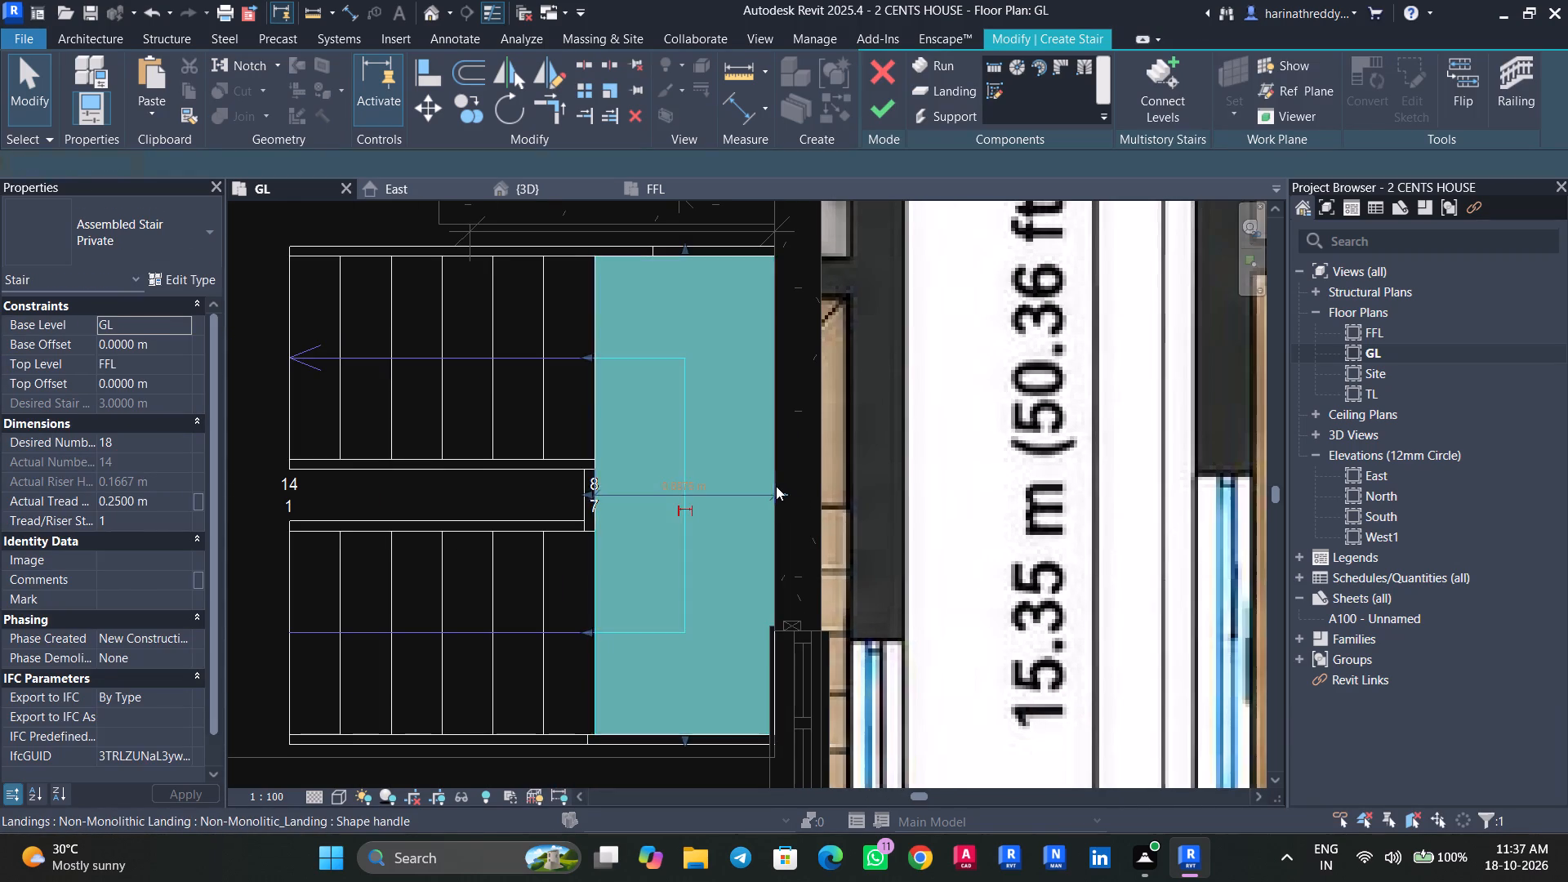
scroll(777, 507, up, 3)
drag(775, 483, 754, 481)
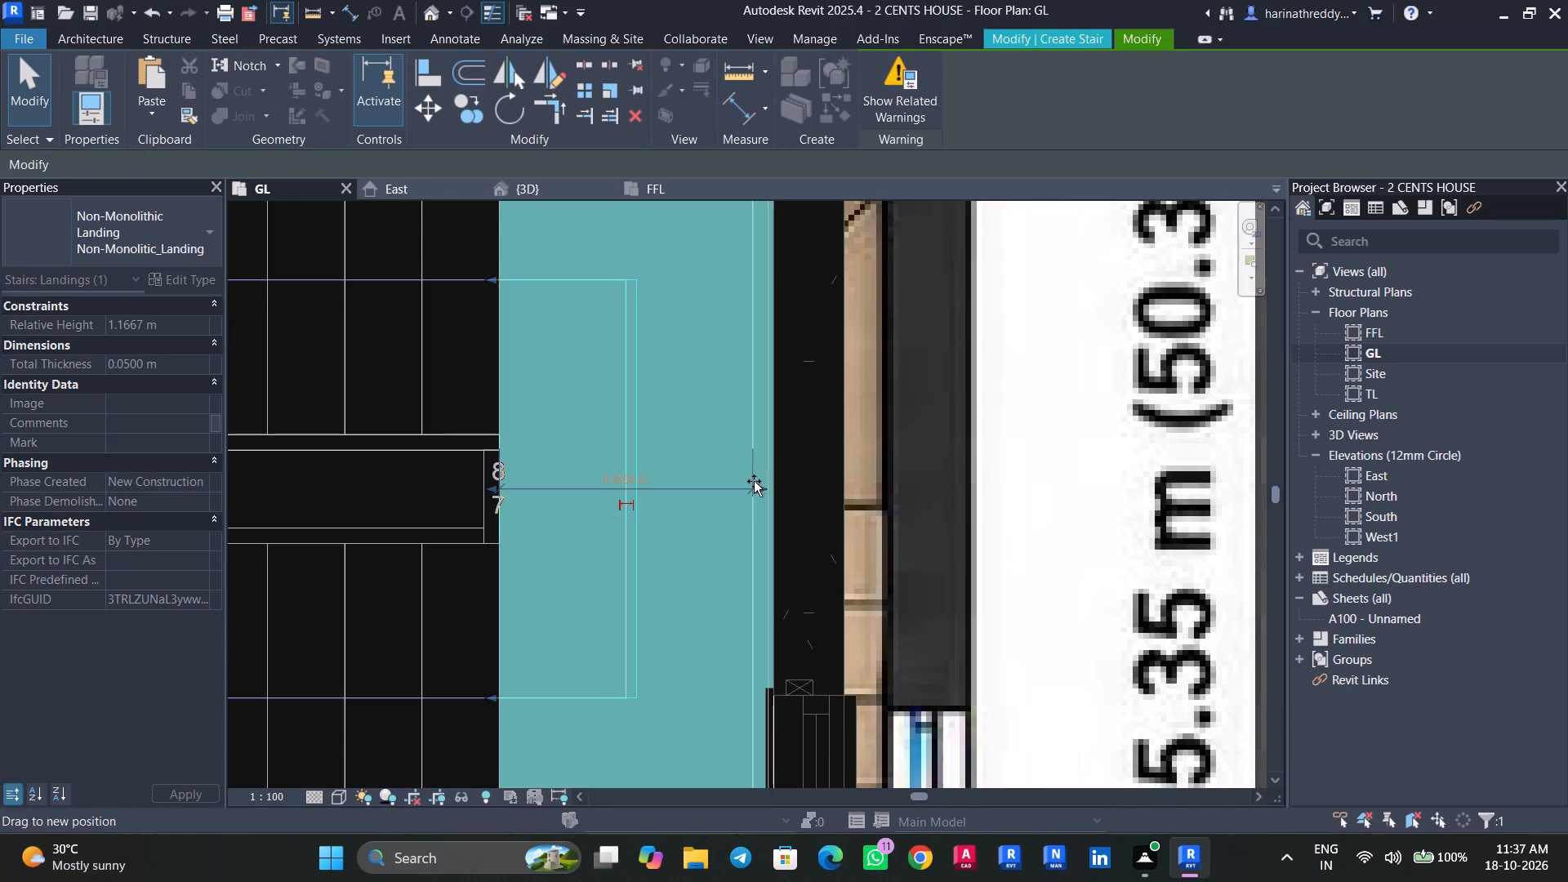
drag(754, 481, 755, 481)
scroll(755, 481, down, 4)
key(Escape)
key(Escape)
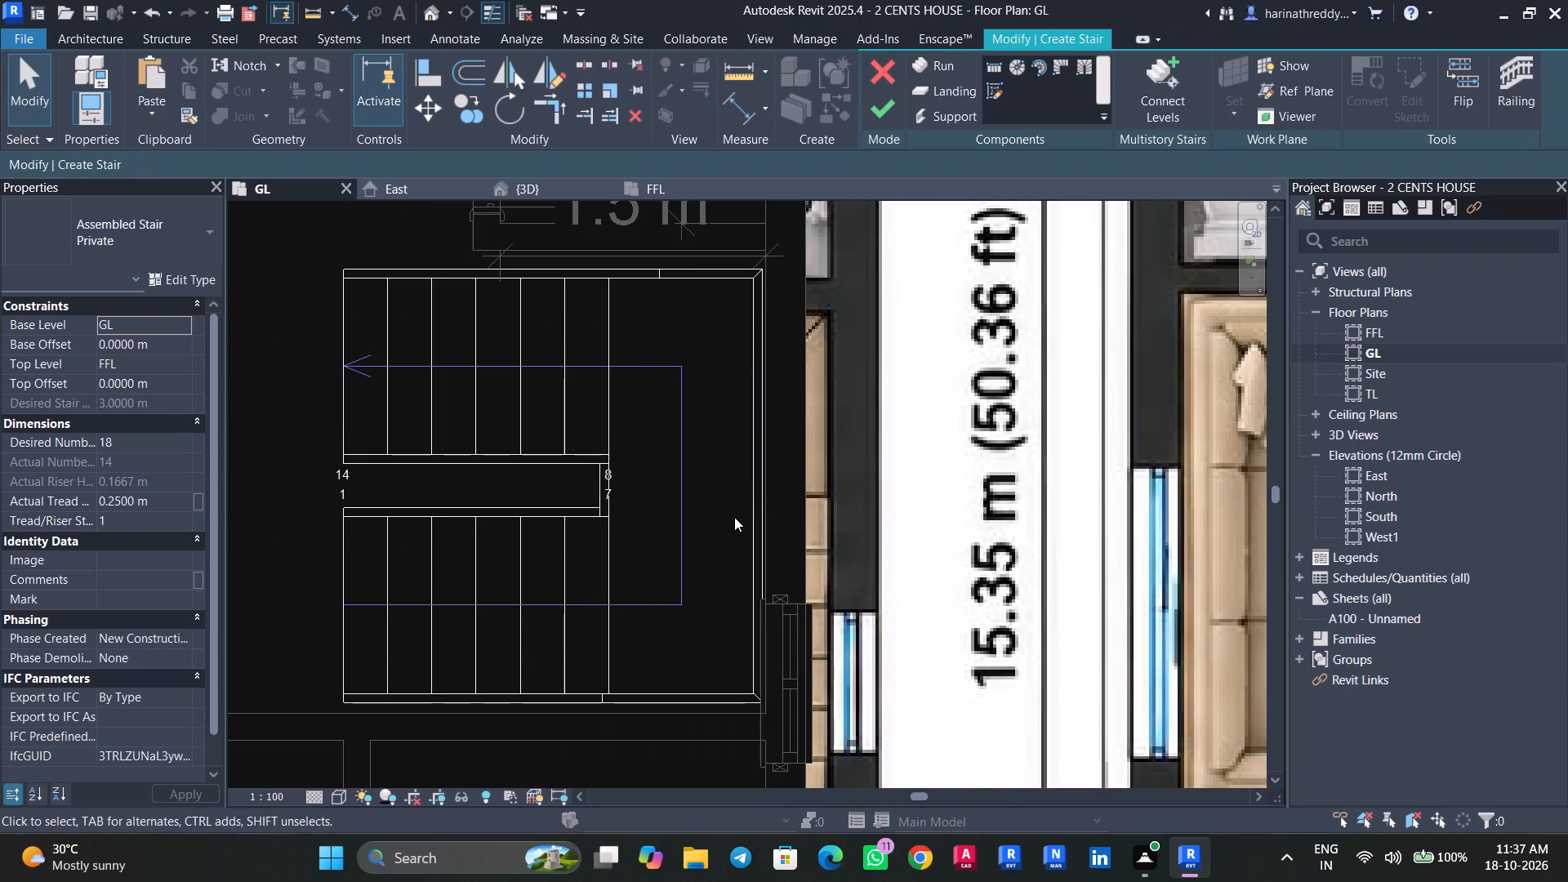
Measure the landing's depth from the run ends to its outer edge.
key(d)
key(i)
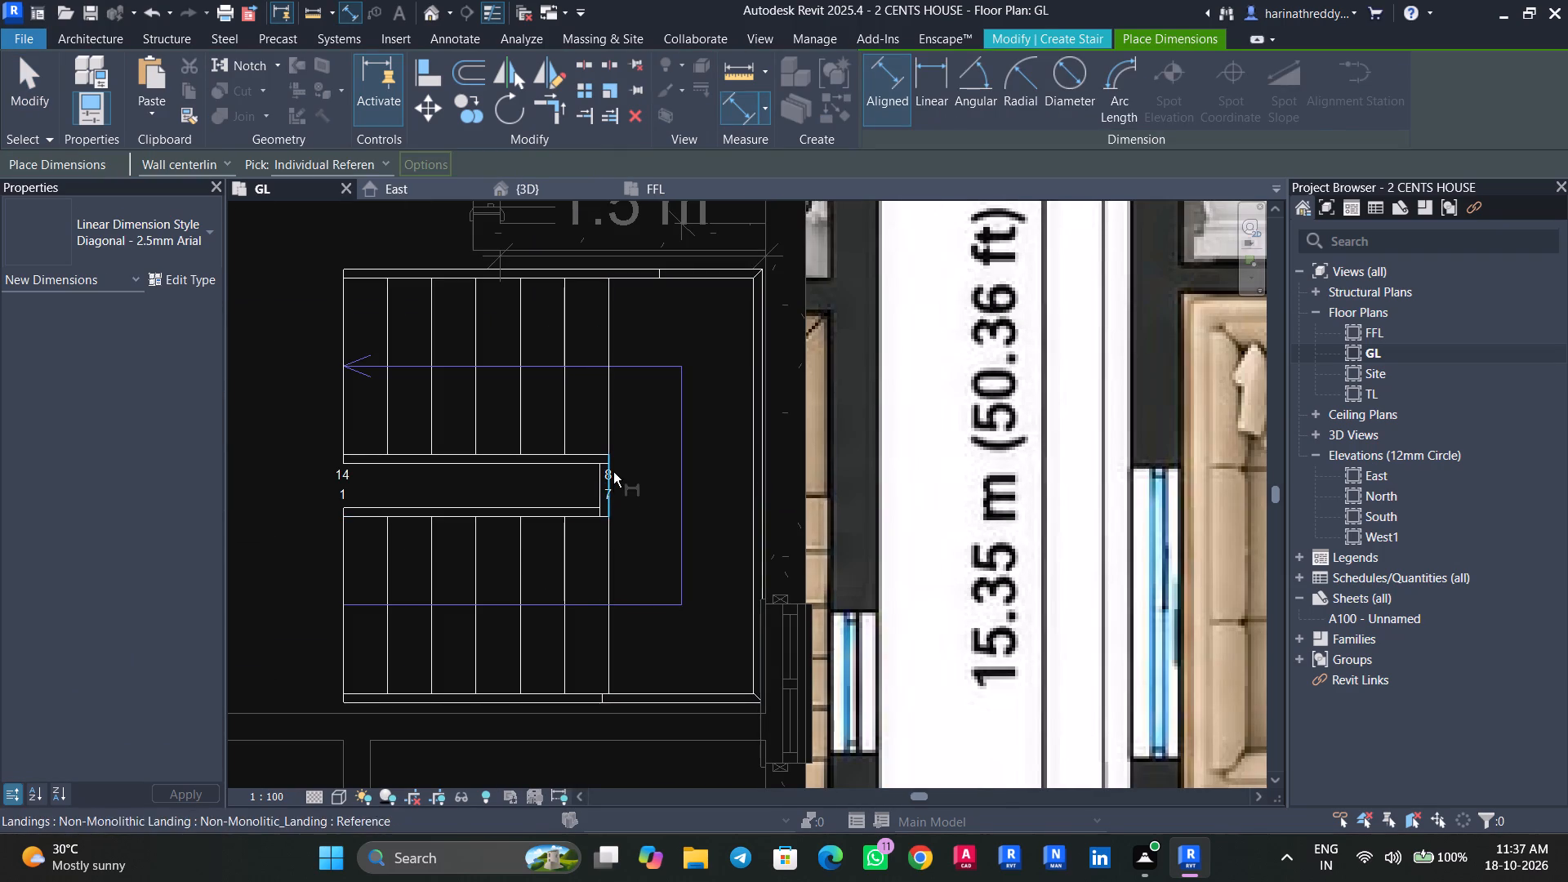
click(610, 429)
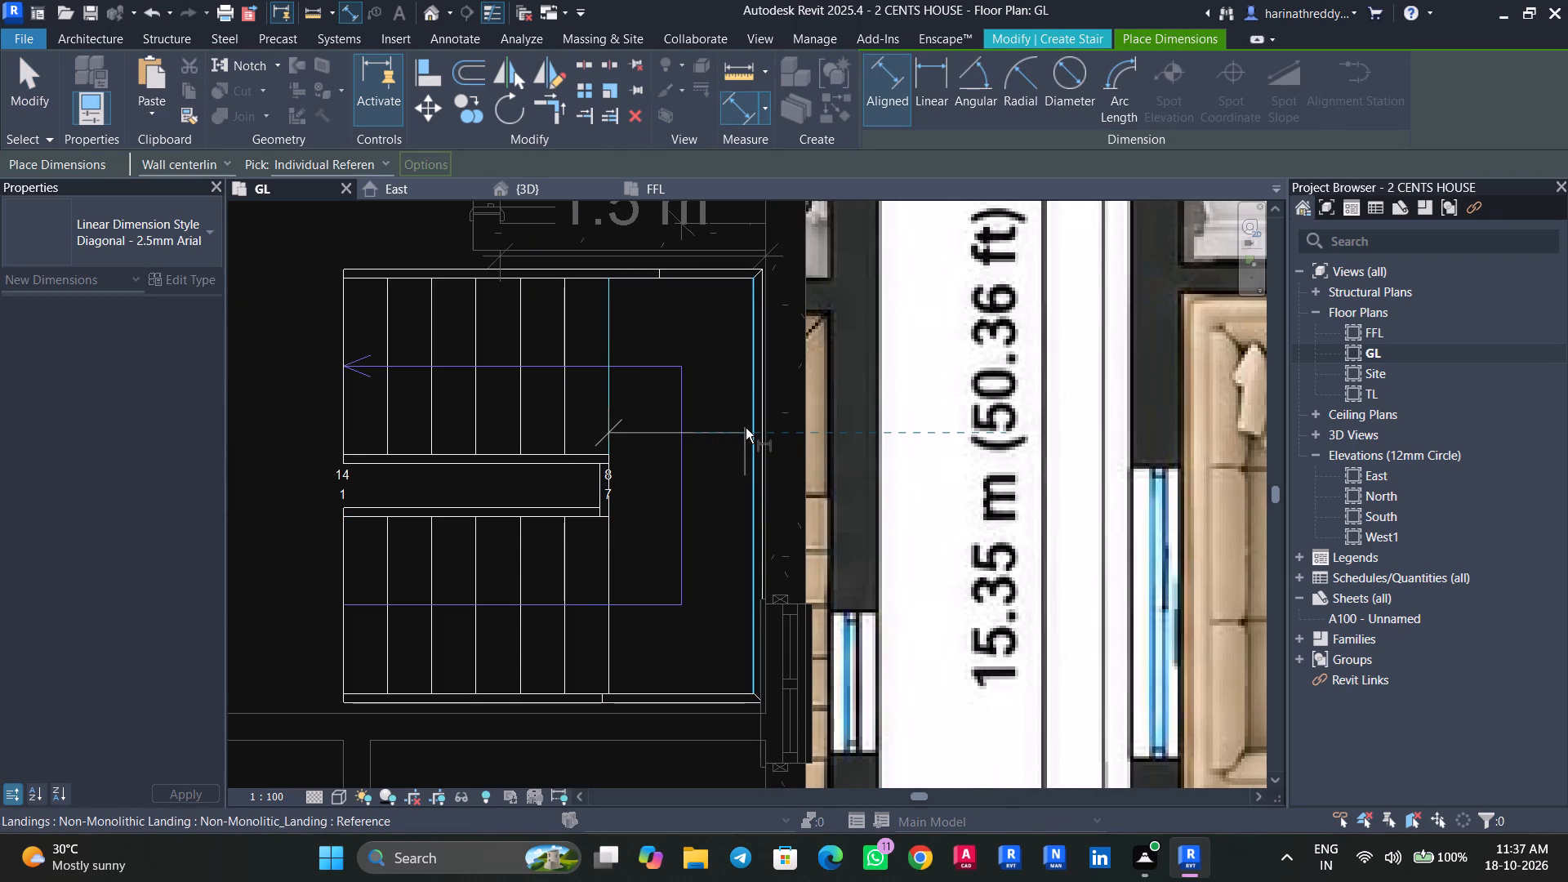
click(746, 428)
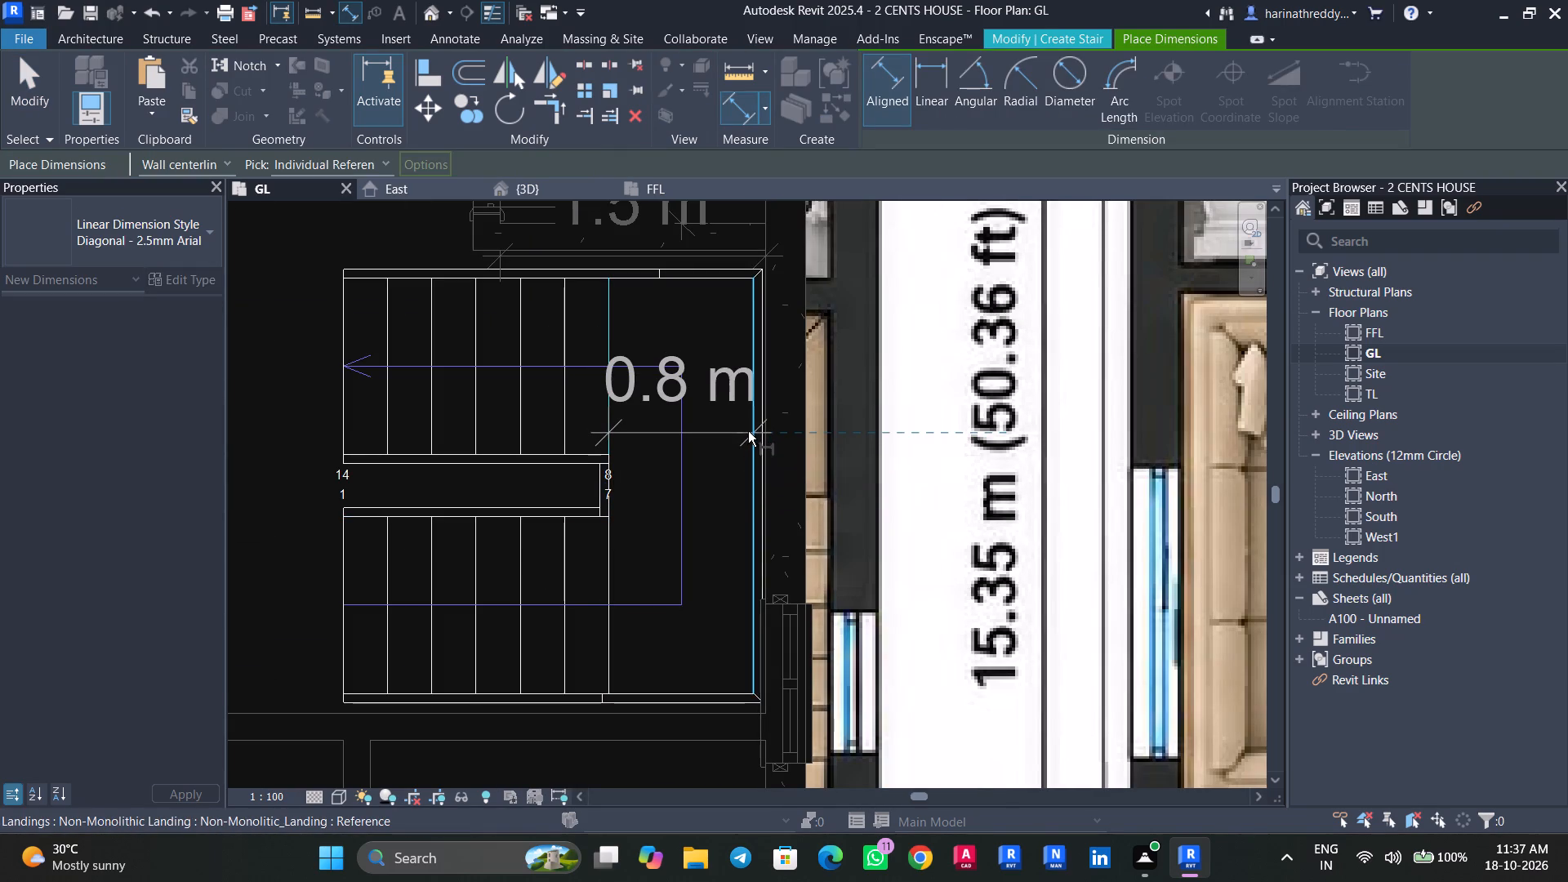
key(Escape)
key(Escape)
key(Escape)
key(Escape)
key(Escape)
Finish creating the new GL-to-FFL stair.
scroll(719, 489, down, 7)
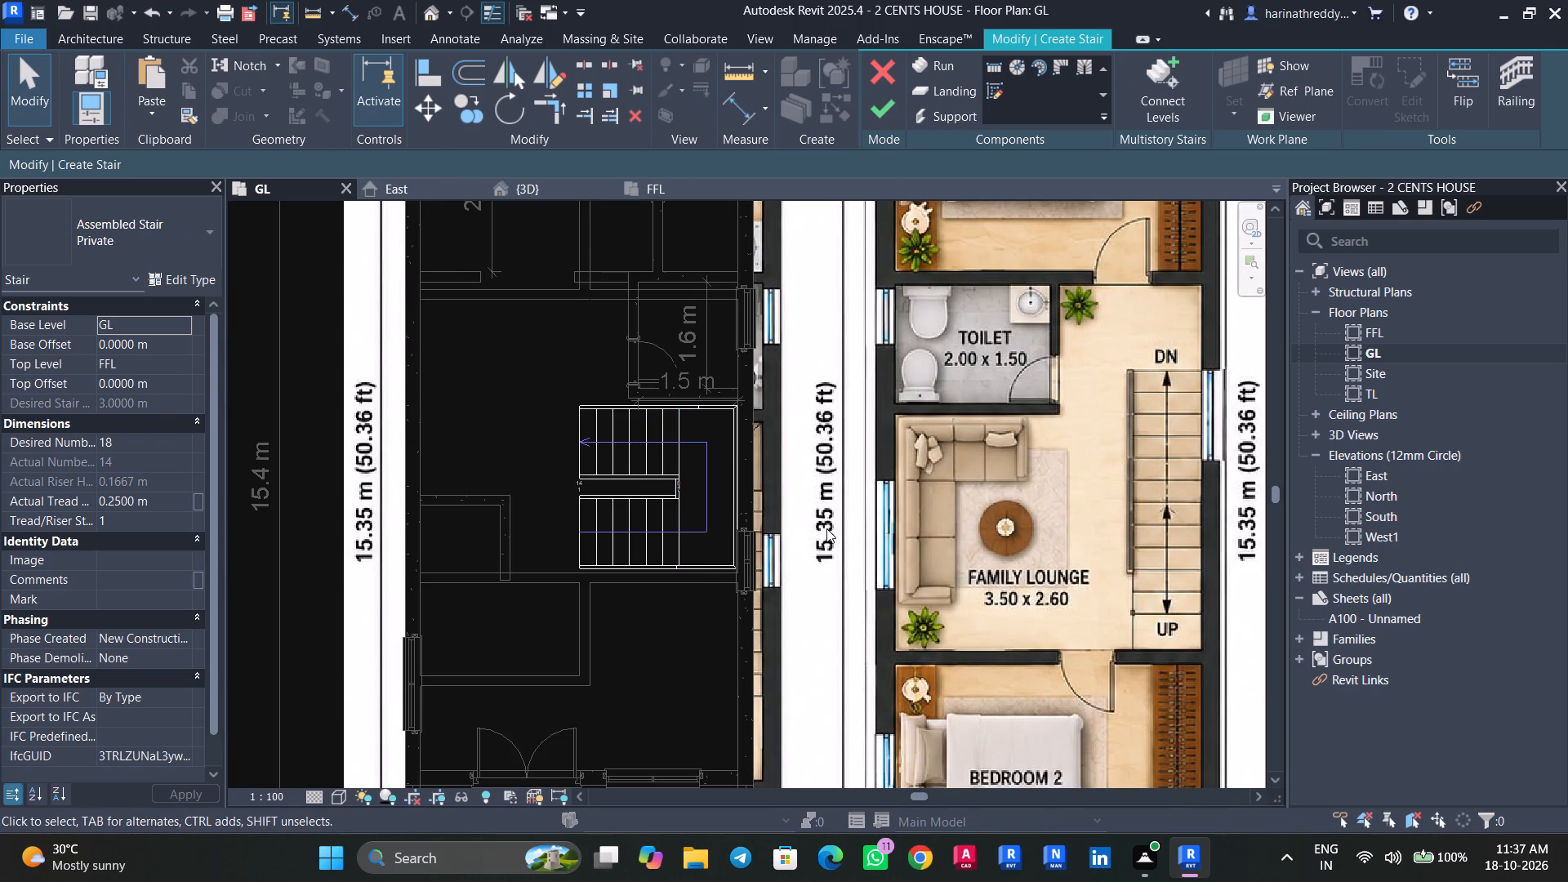
click(893, 118)
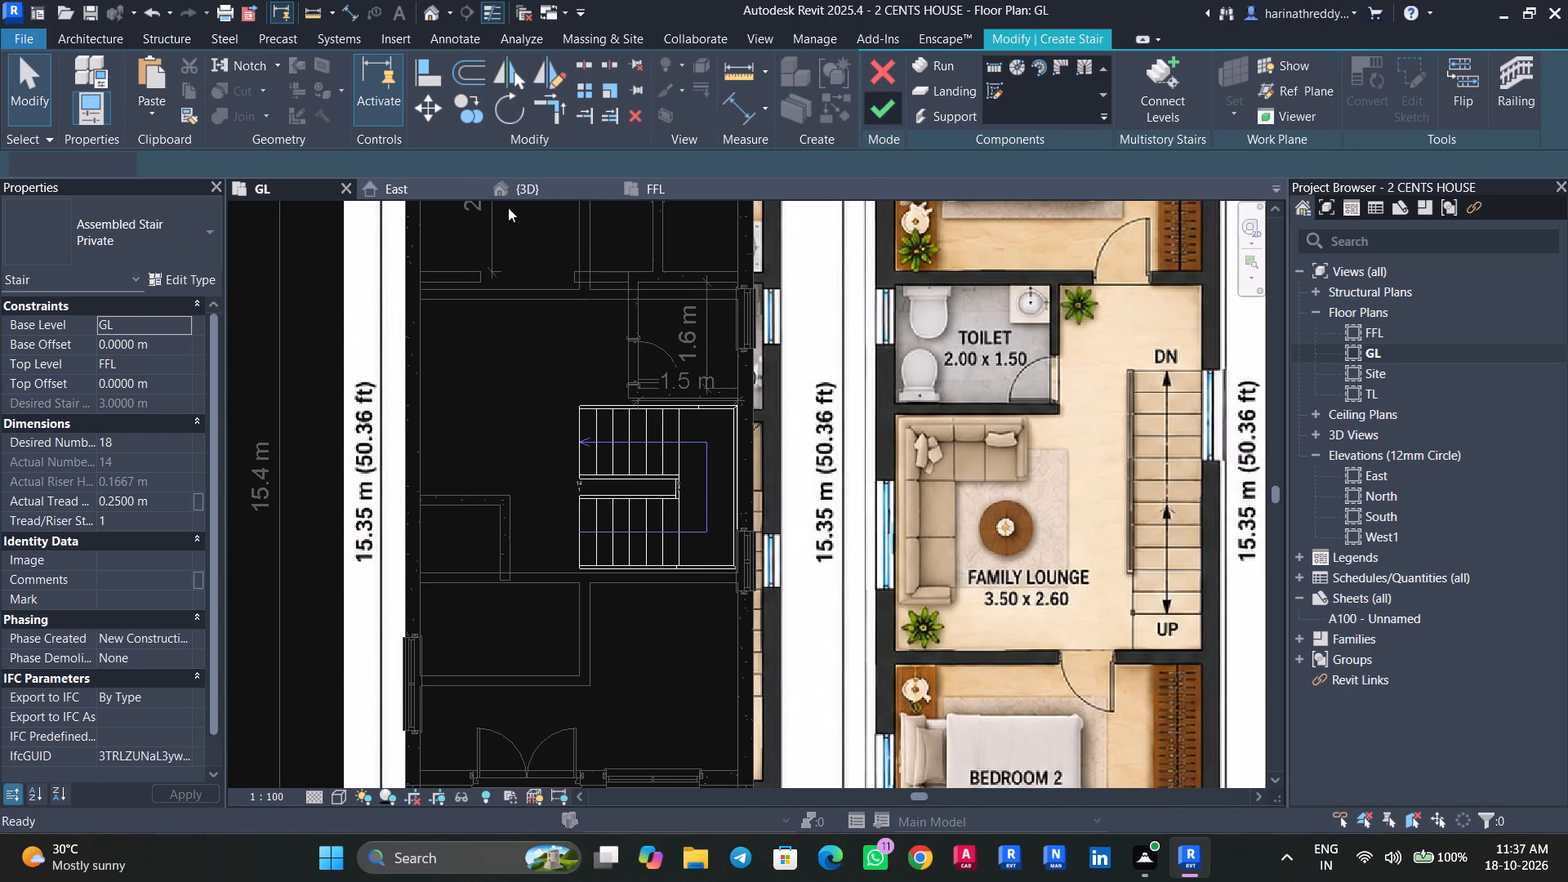
In the 3D view, set the new GL-to-FFL stair's desired number of risers to 14.
click(544, 189)
key(Escape)
key(Escape)
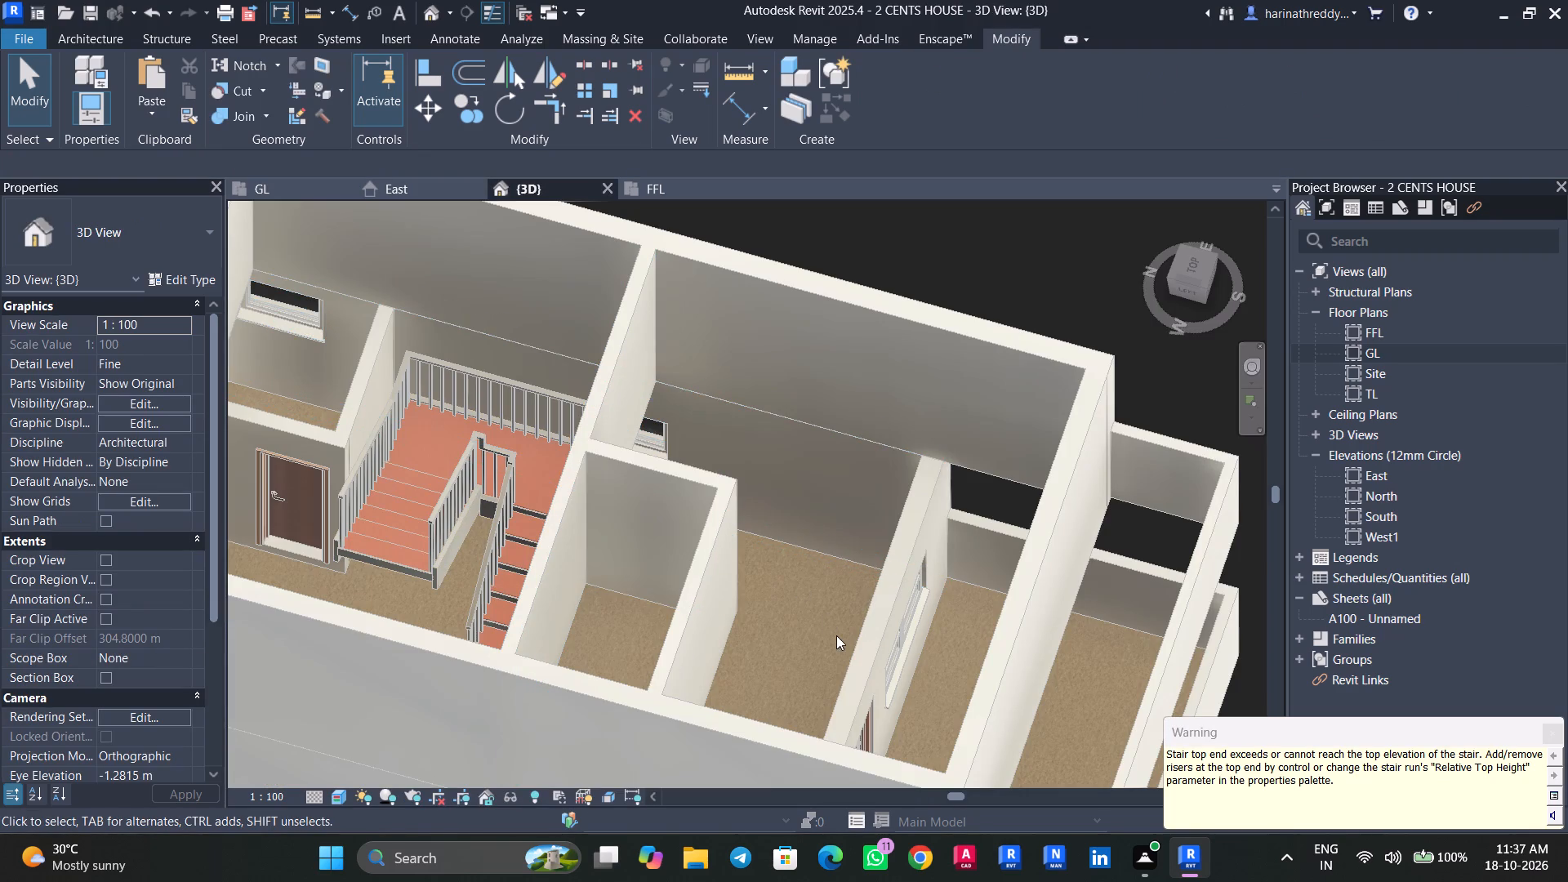
shift+middle_drag(805, 662, 332, 656)
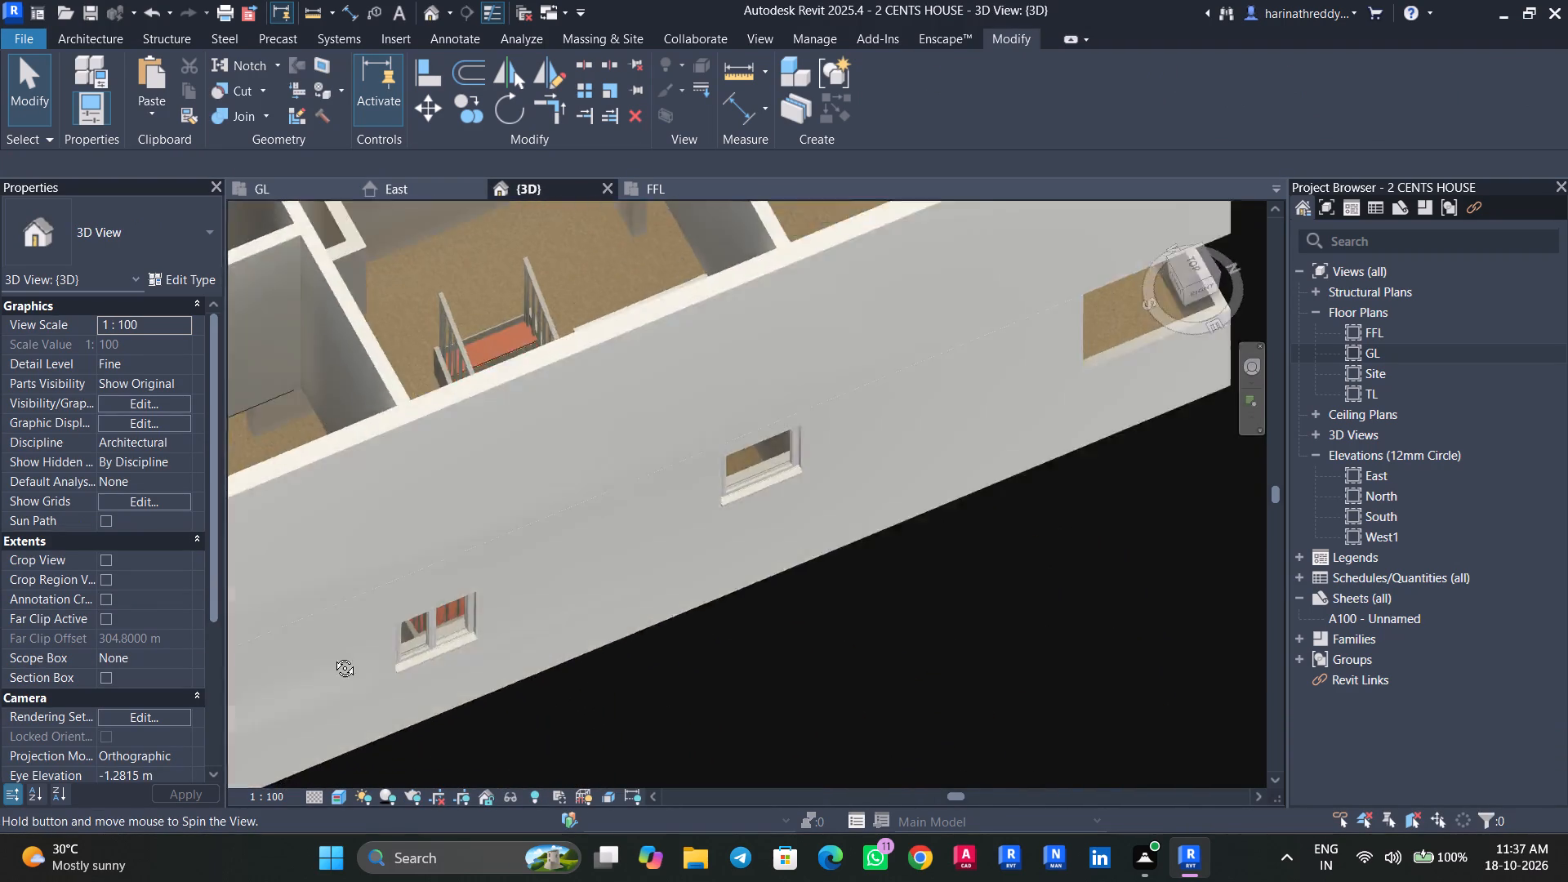
shift+middle_drag(332, 656, 363, 671)
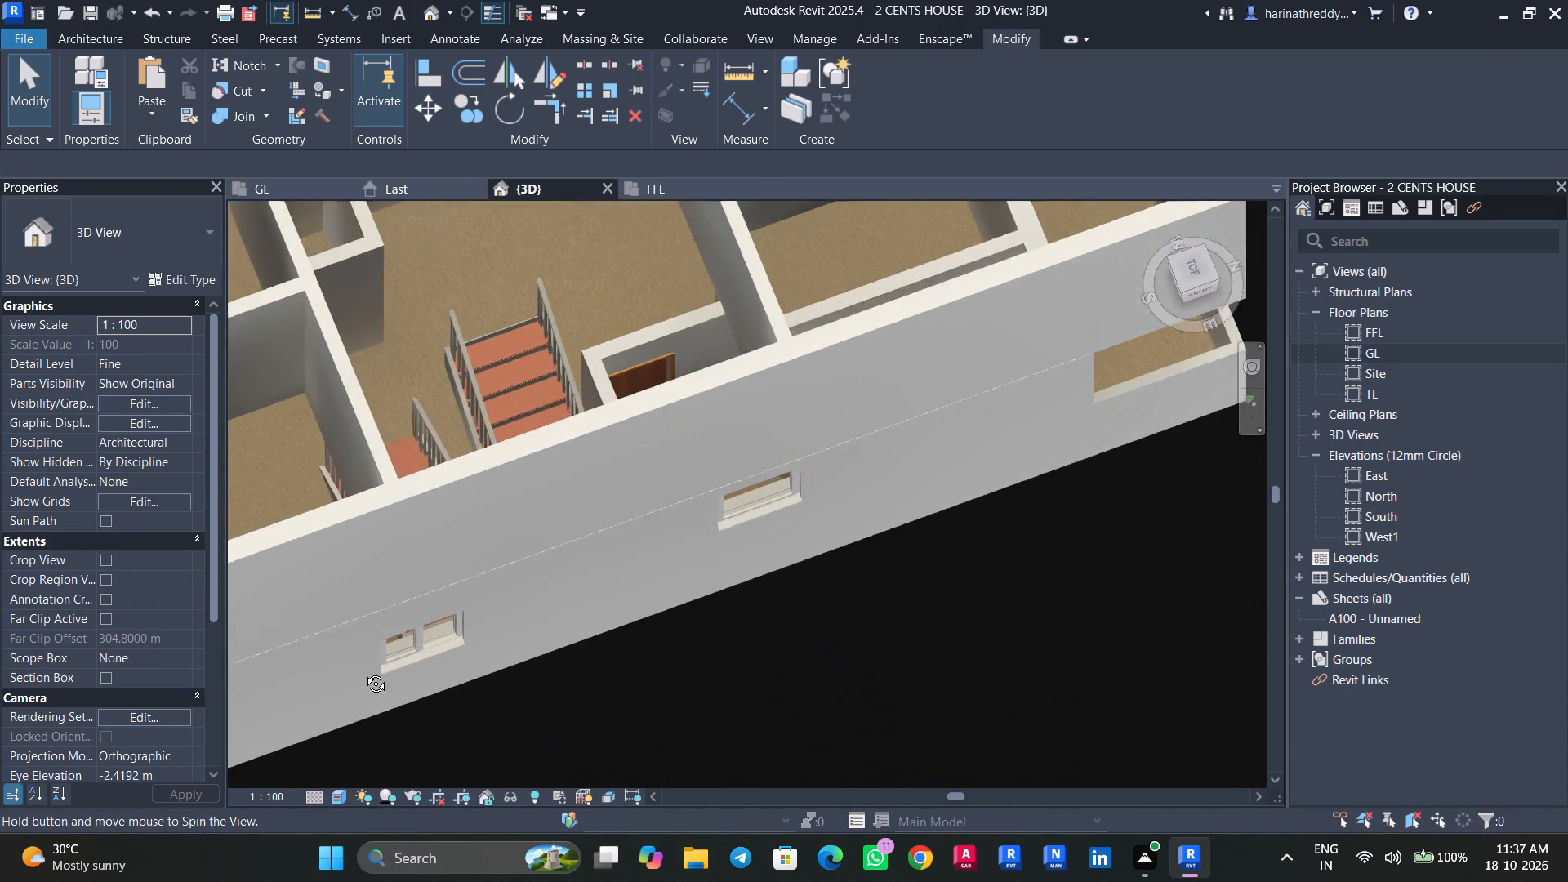
shift+middle_drag(363, 671, 635, 706)
click(474, 425)
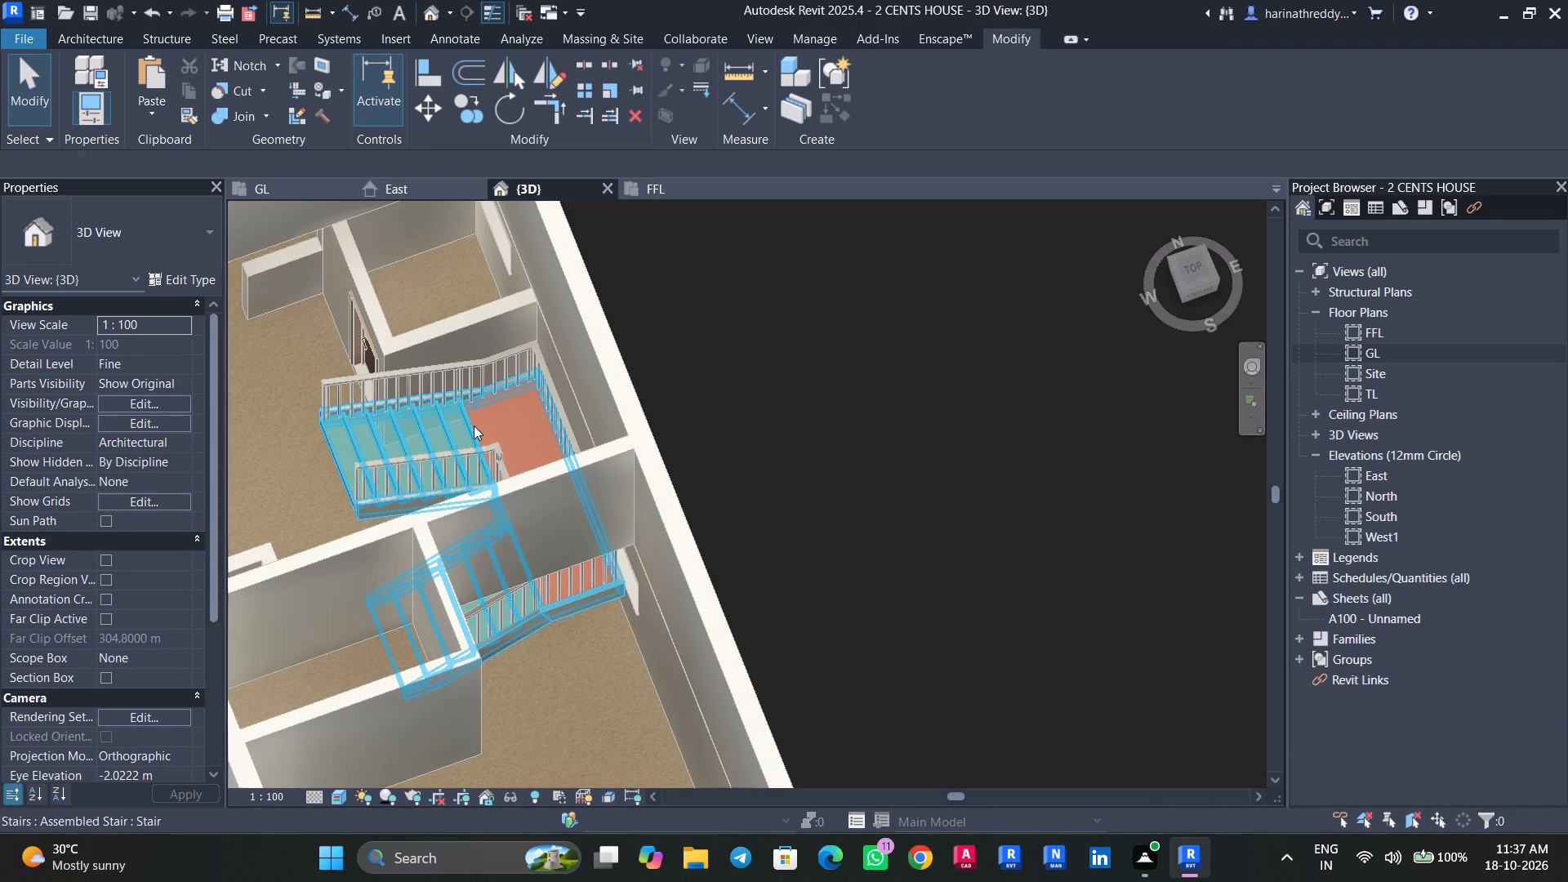
click(166, 434)
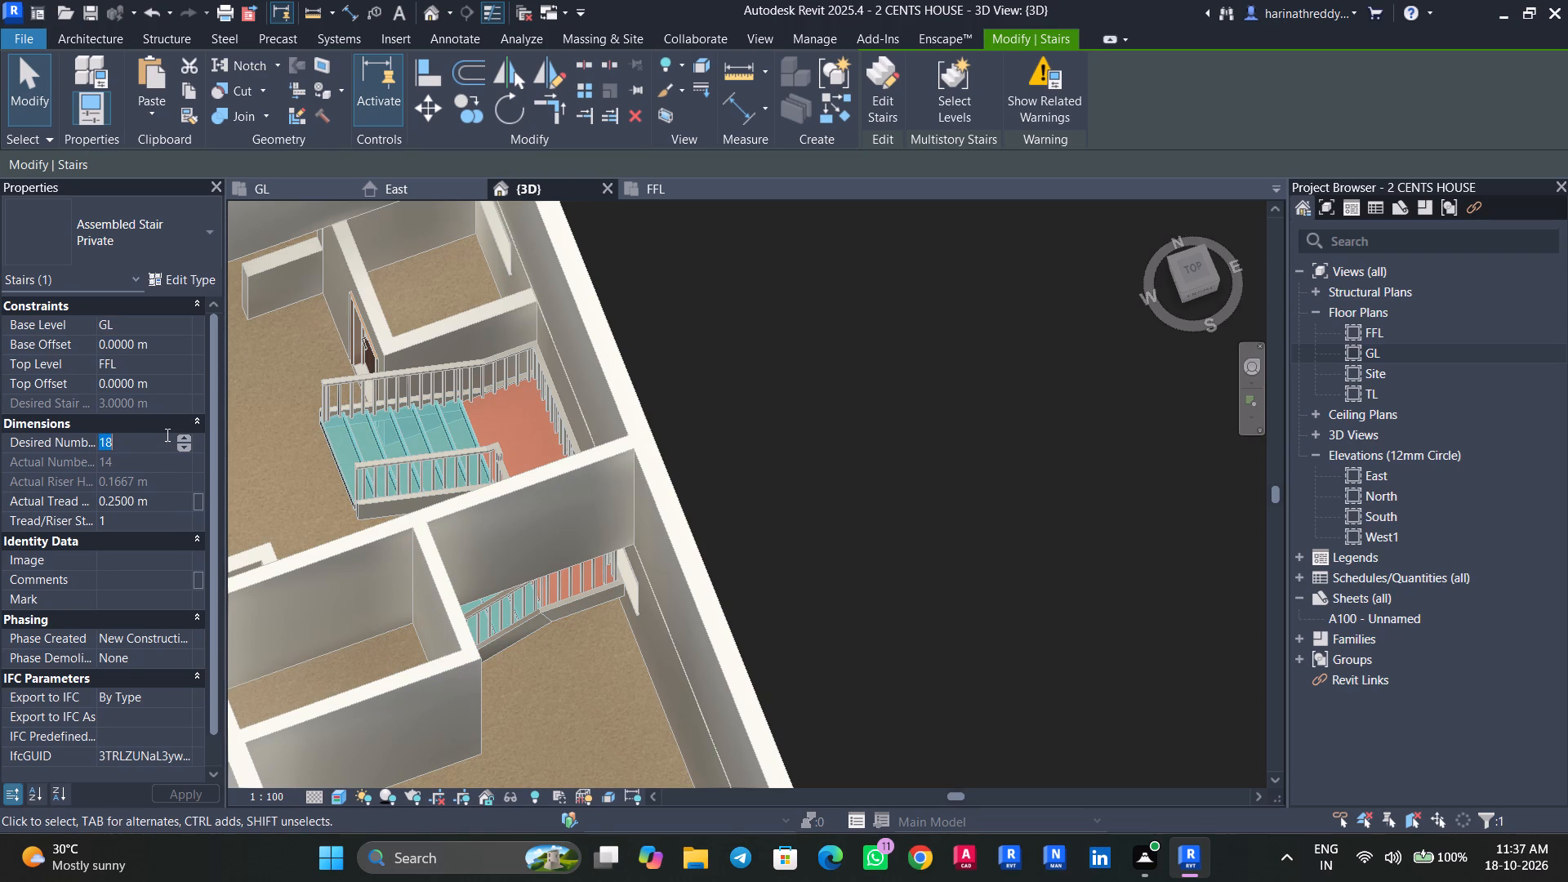
text(14)
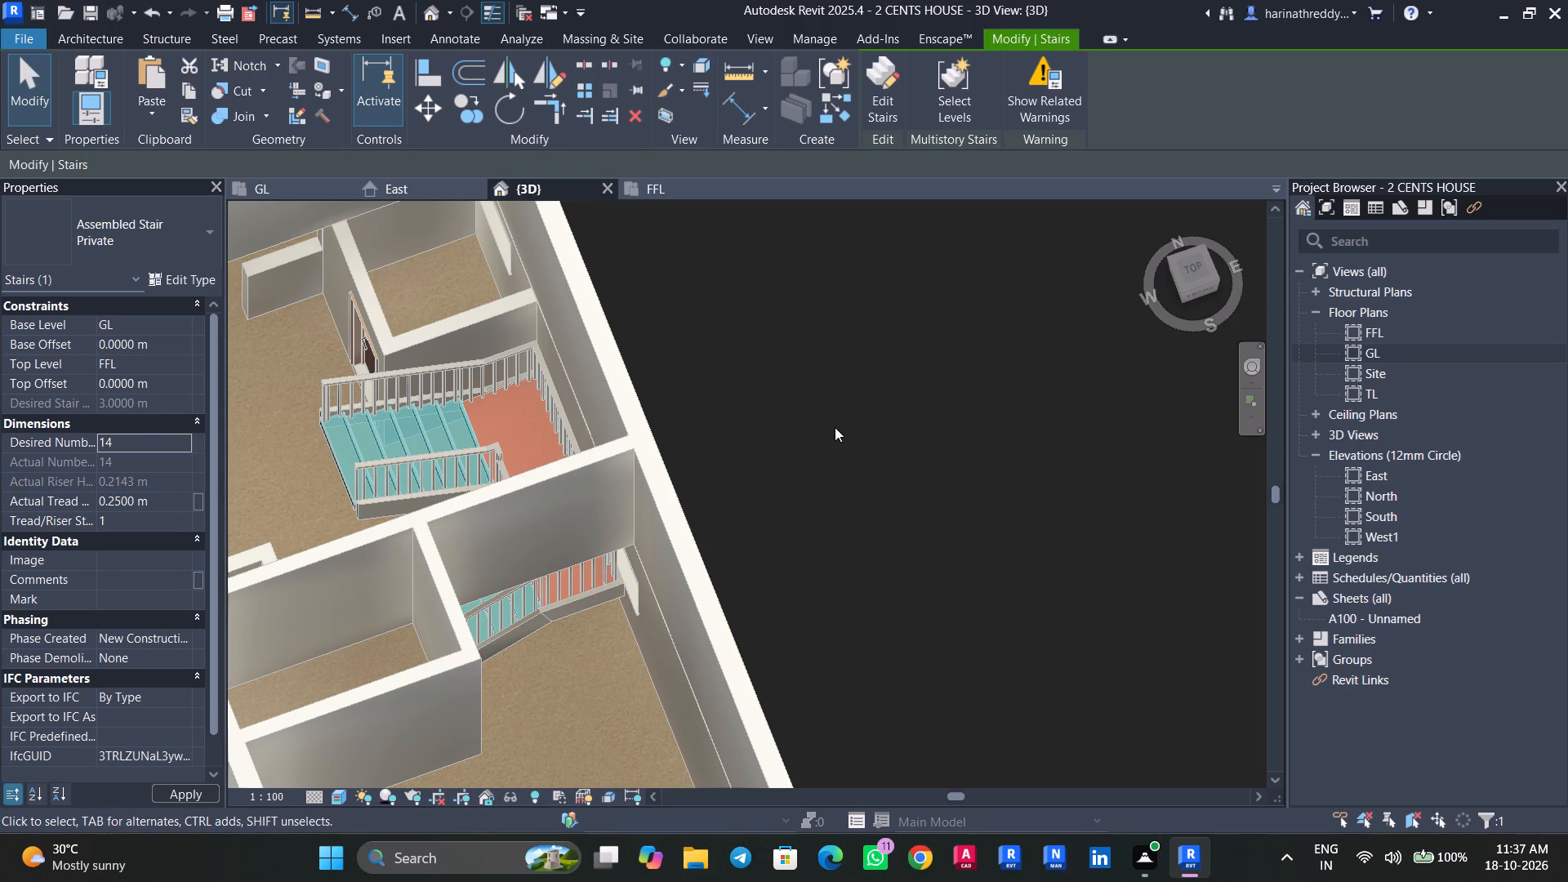
click(854, 504)
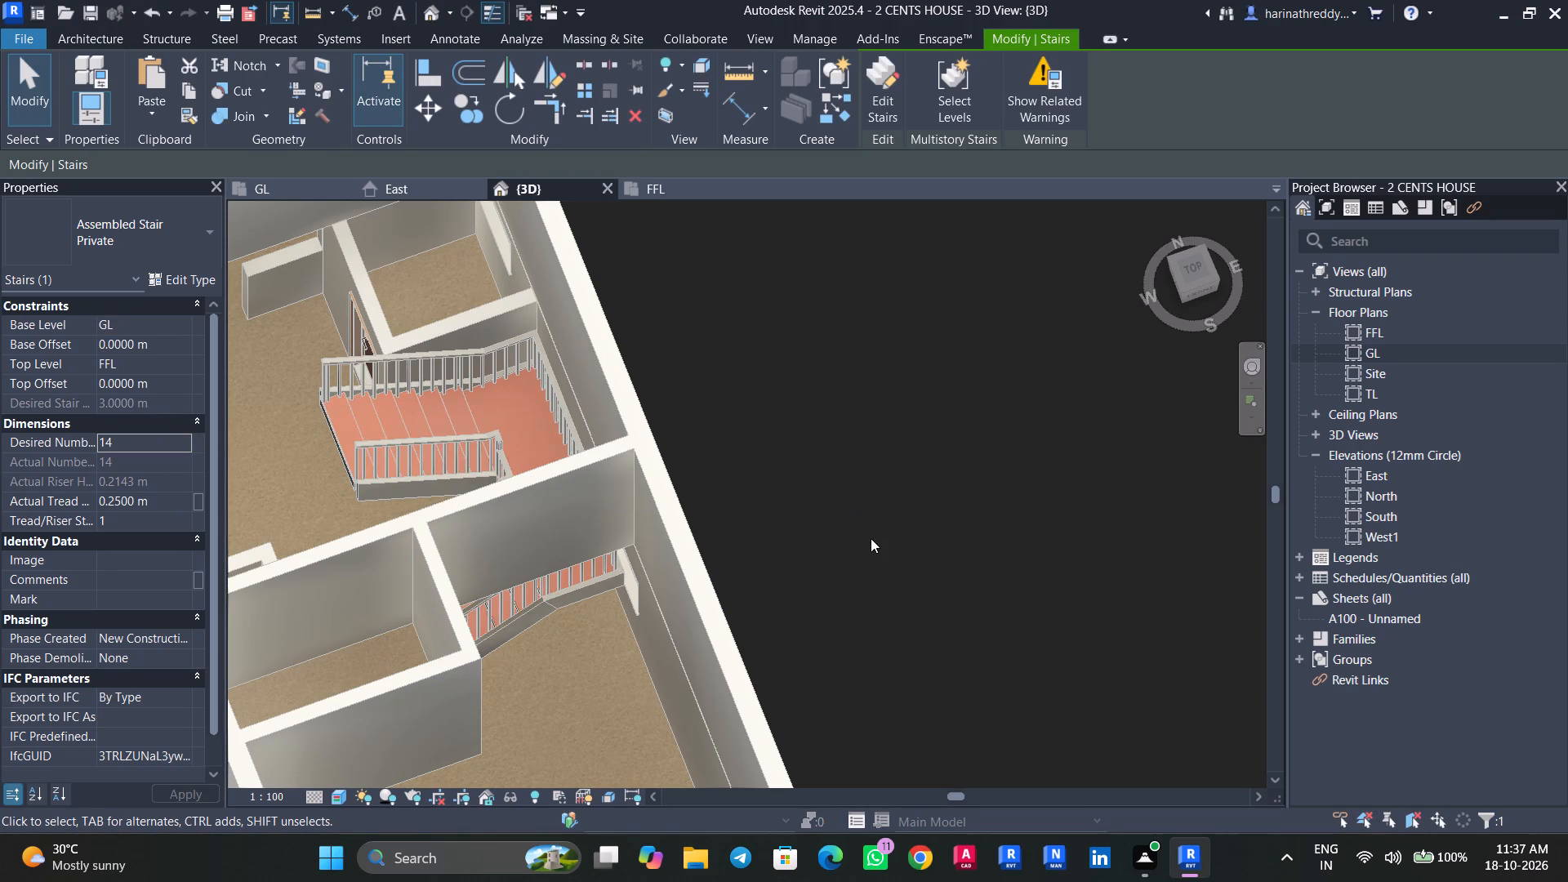
Examine the rebuilt stair and its landing from several angles in 3D, then return to the GL floor plan.
shift+middle_drag(871, 538, 794, 405)
key(Escape)
shift+middle_drag(841, 524, 911, 495)
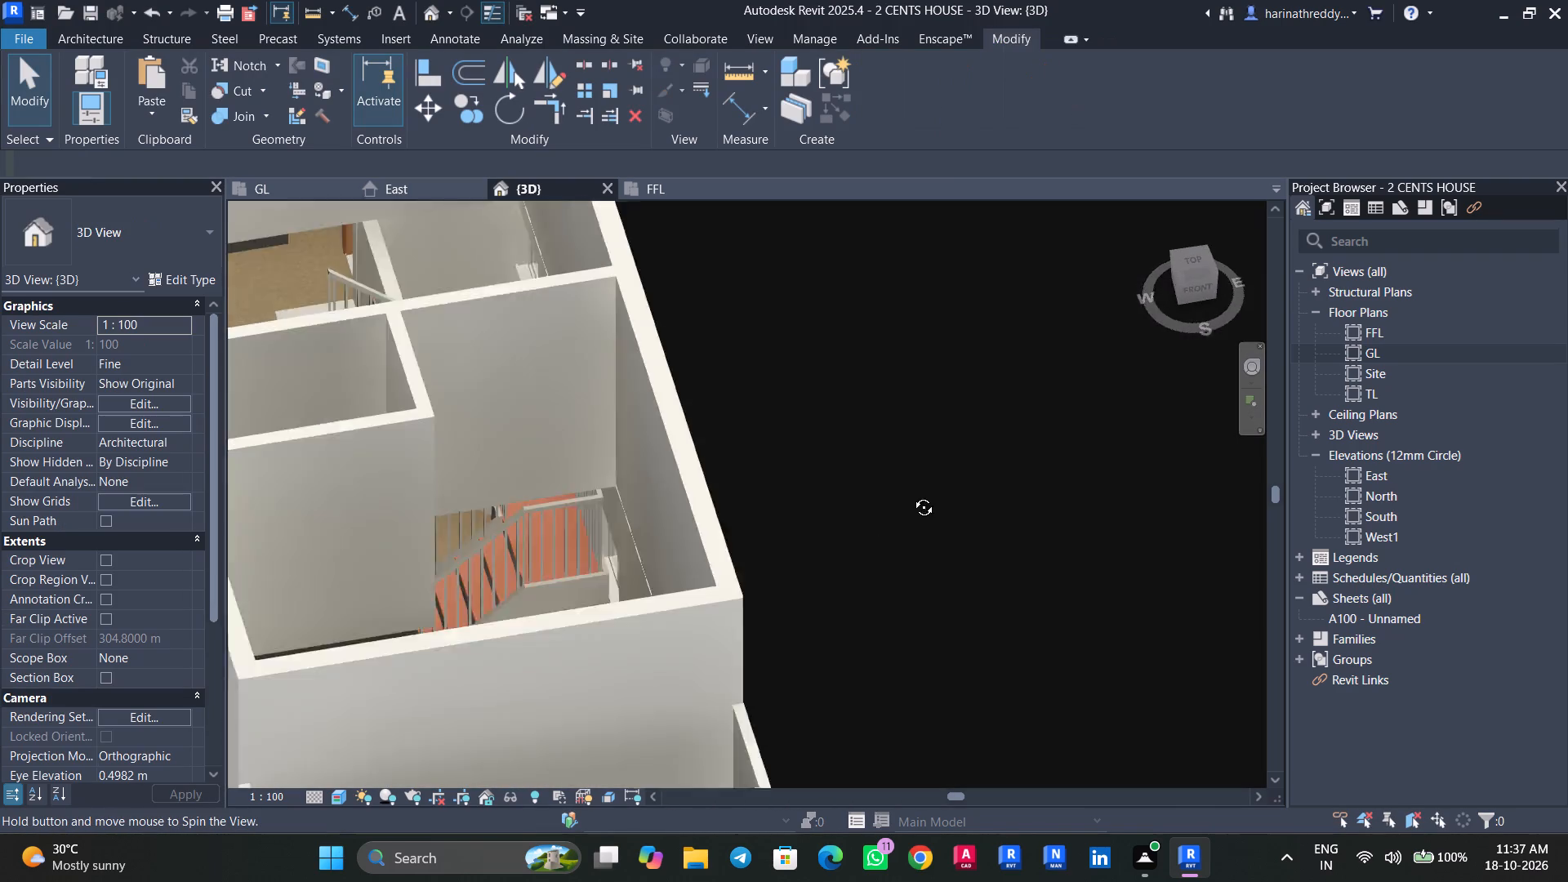
shift+middle_drag(911, 495, 1192, 573)
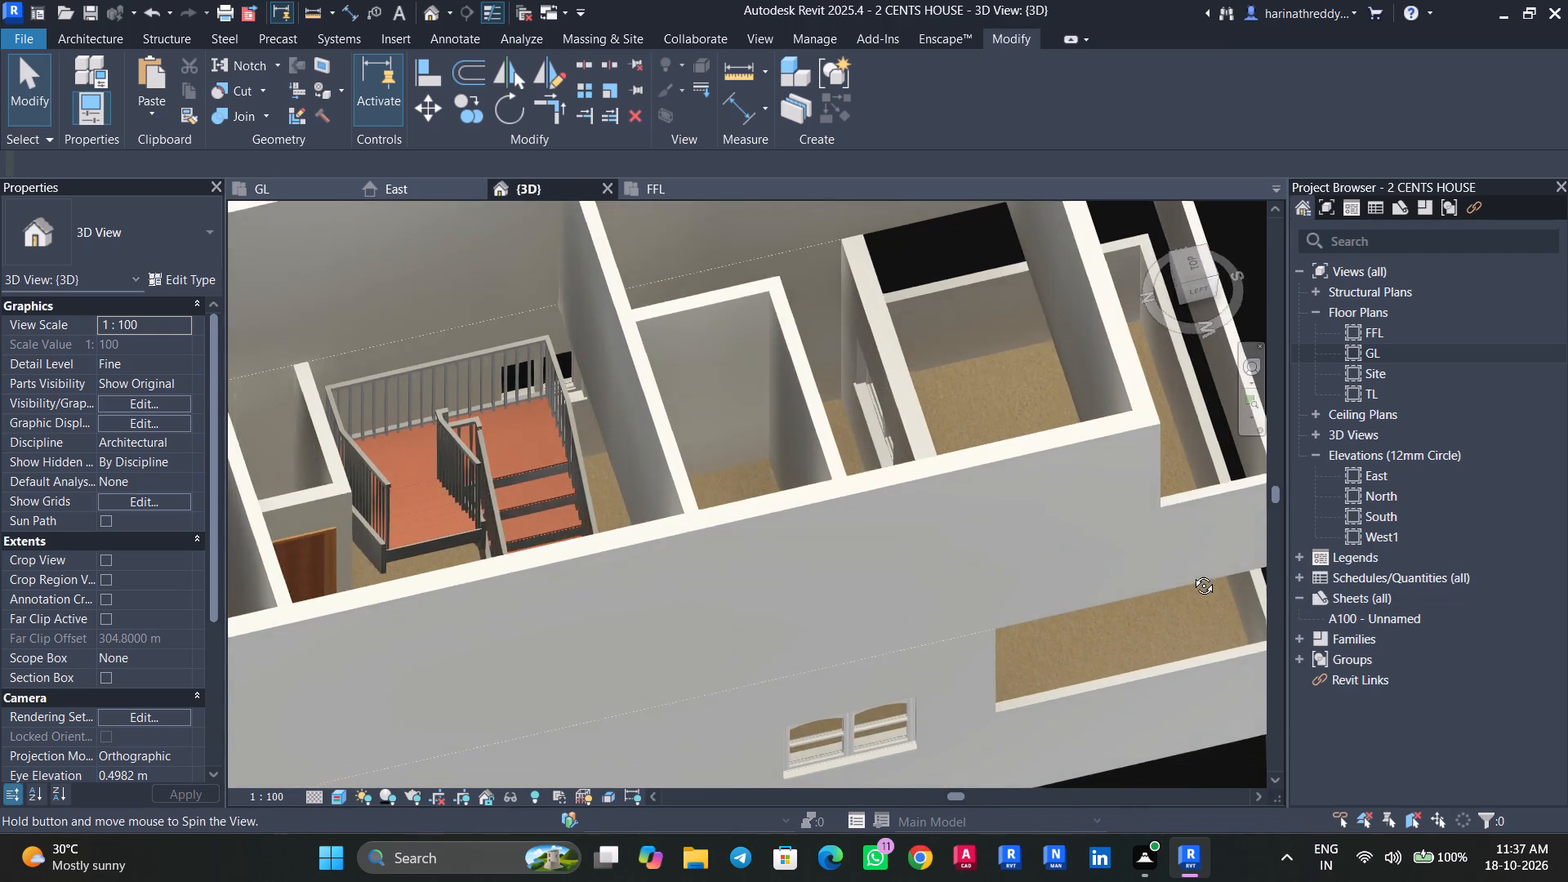
shift+middle_drag(1192, 573, 656, 737)
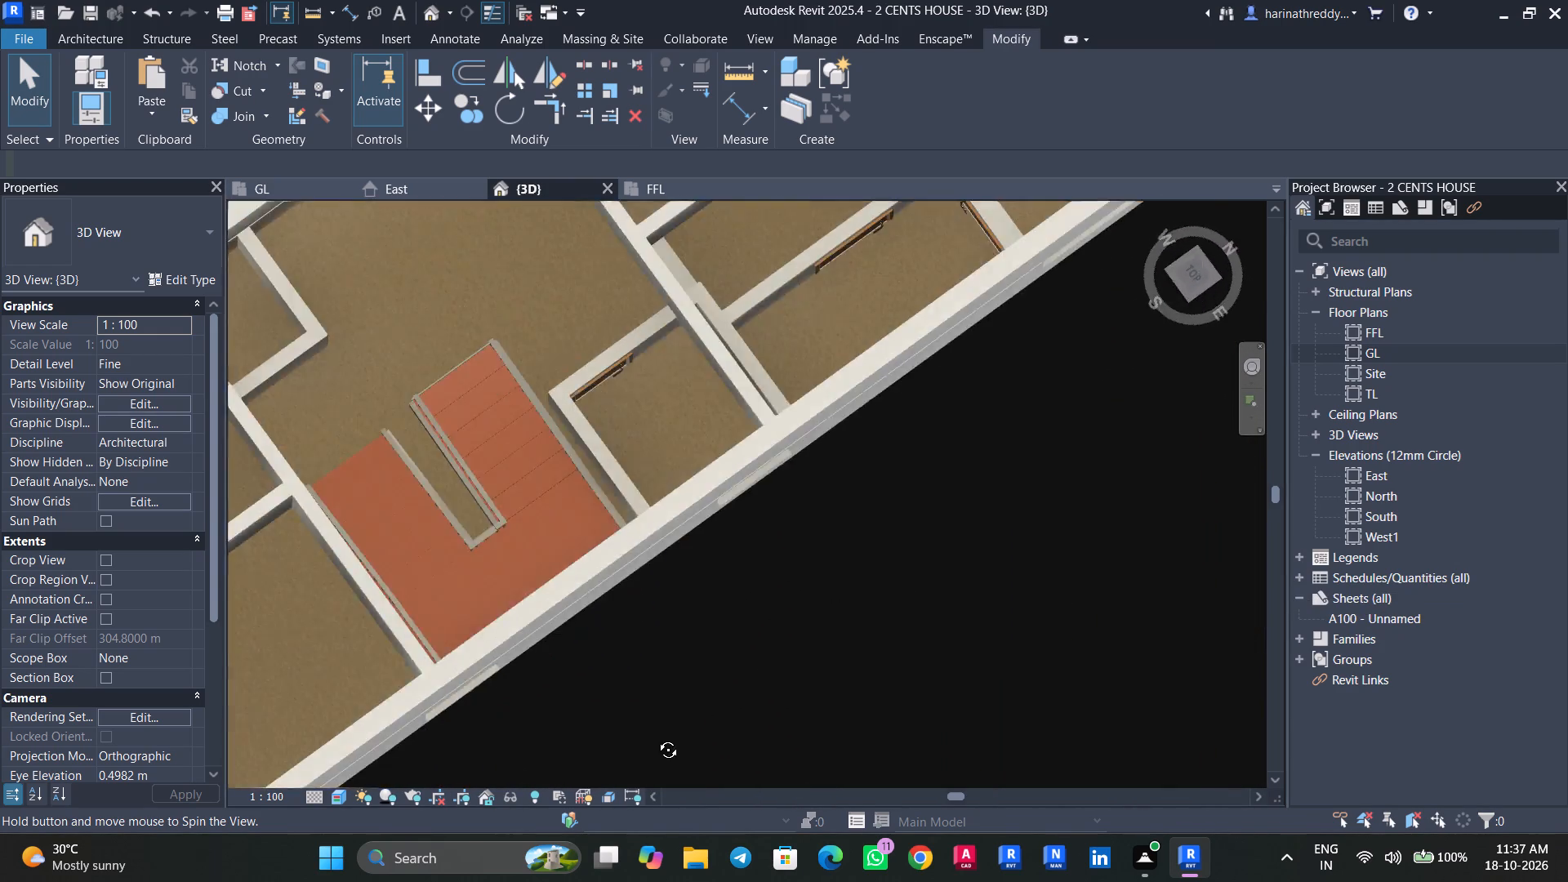
shift+middle_drag(656, 737, 1117, 552)
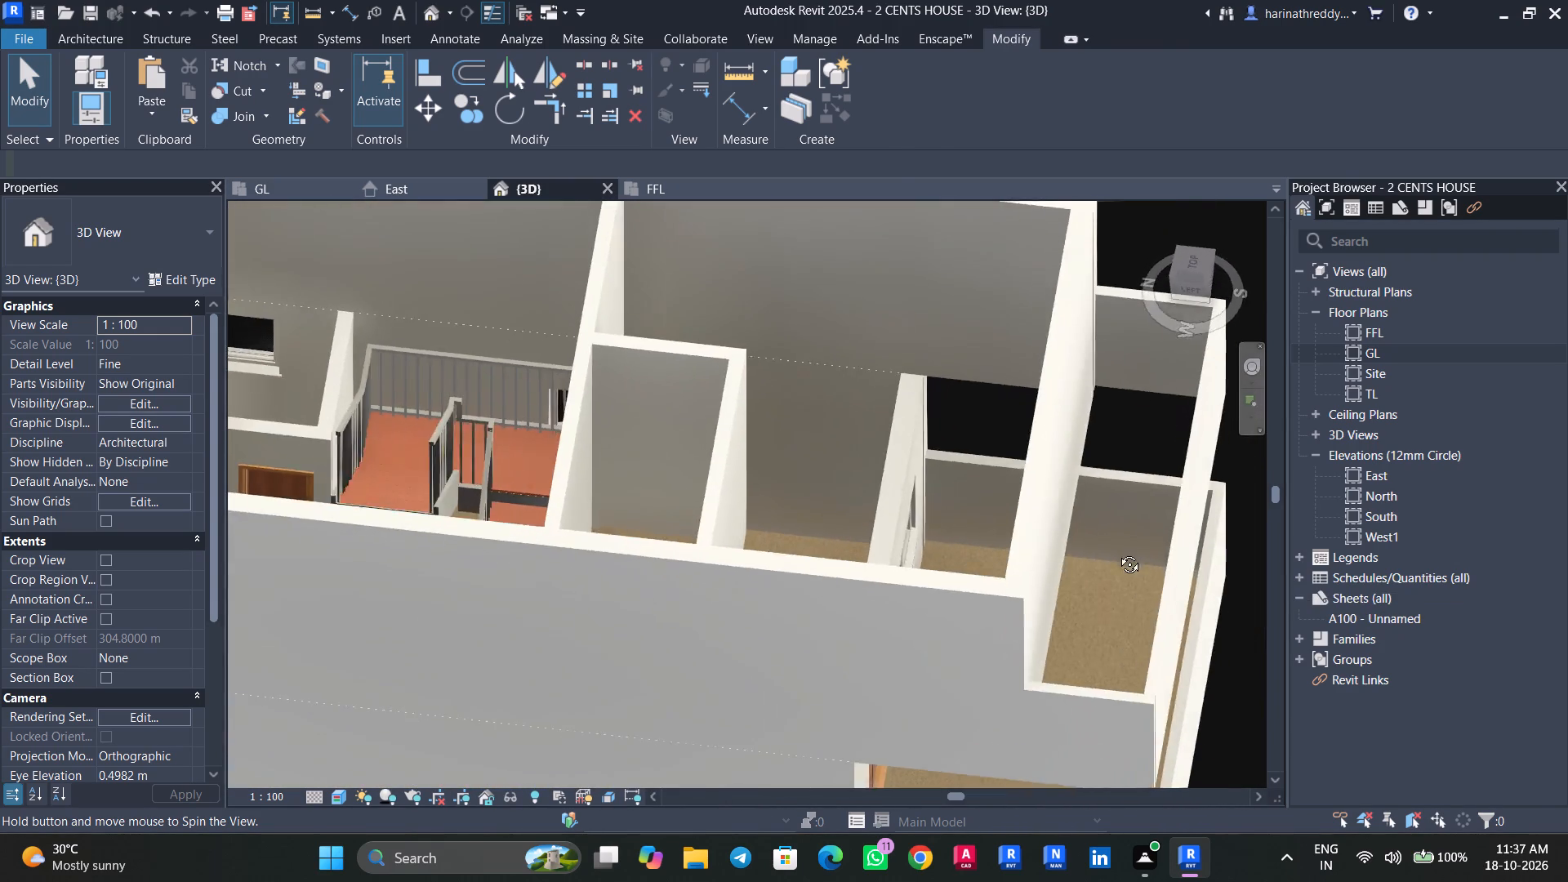
shift+middle_drag(1117, 552, 1129, 550)
shift+middle_drag(874, 433, 930, 458)
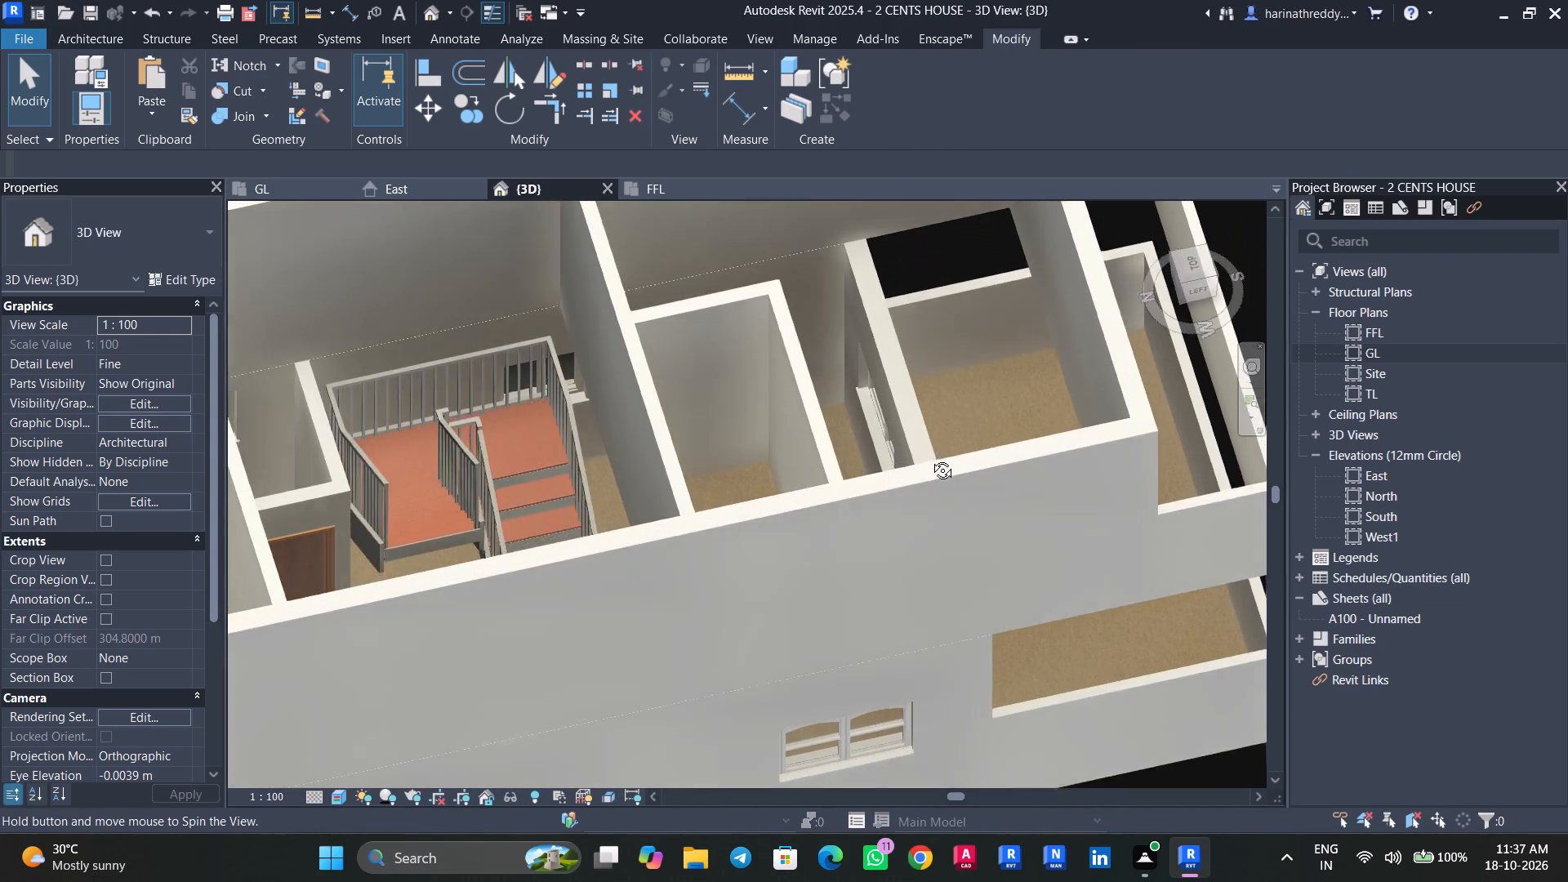
shift+middle_drag(930, 458, 423, 256)
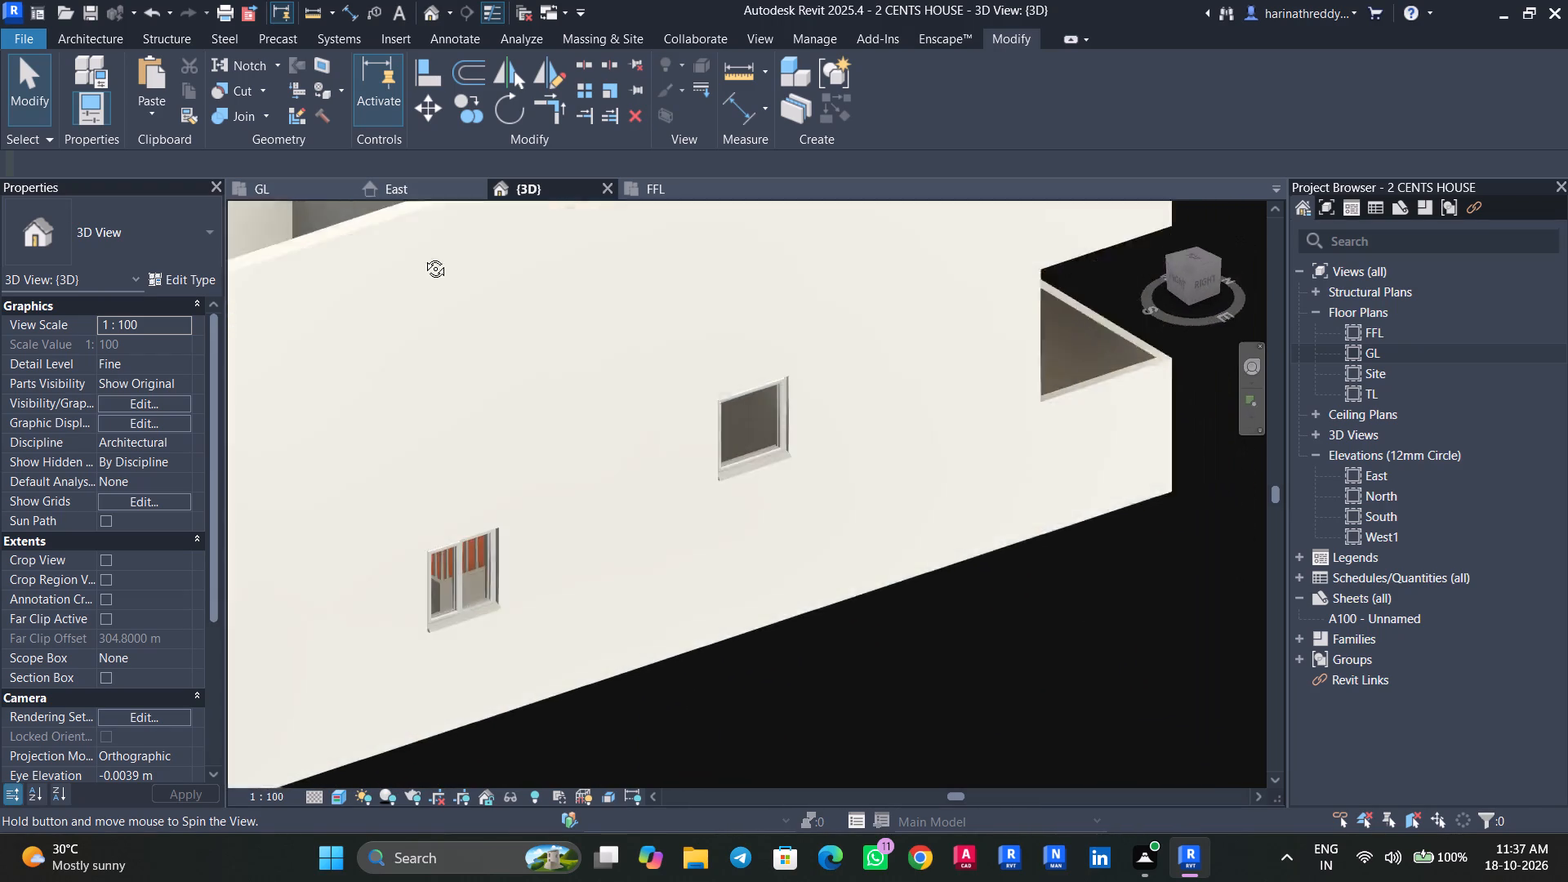
shift+middle_drag(423, 256, 640, 557)
click(250, 190)
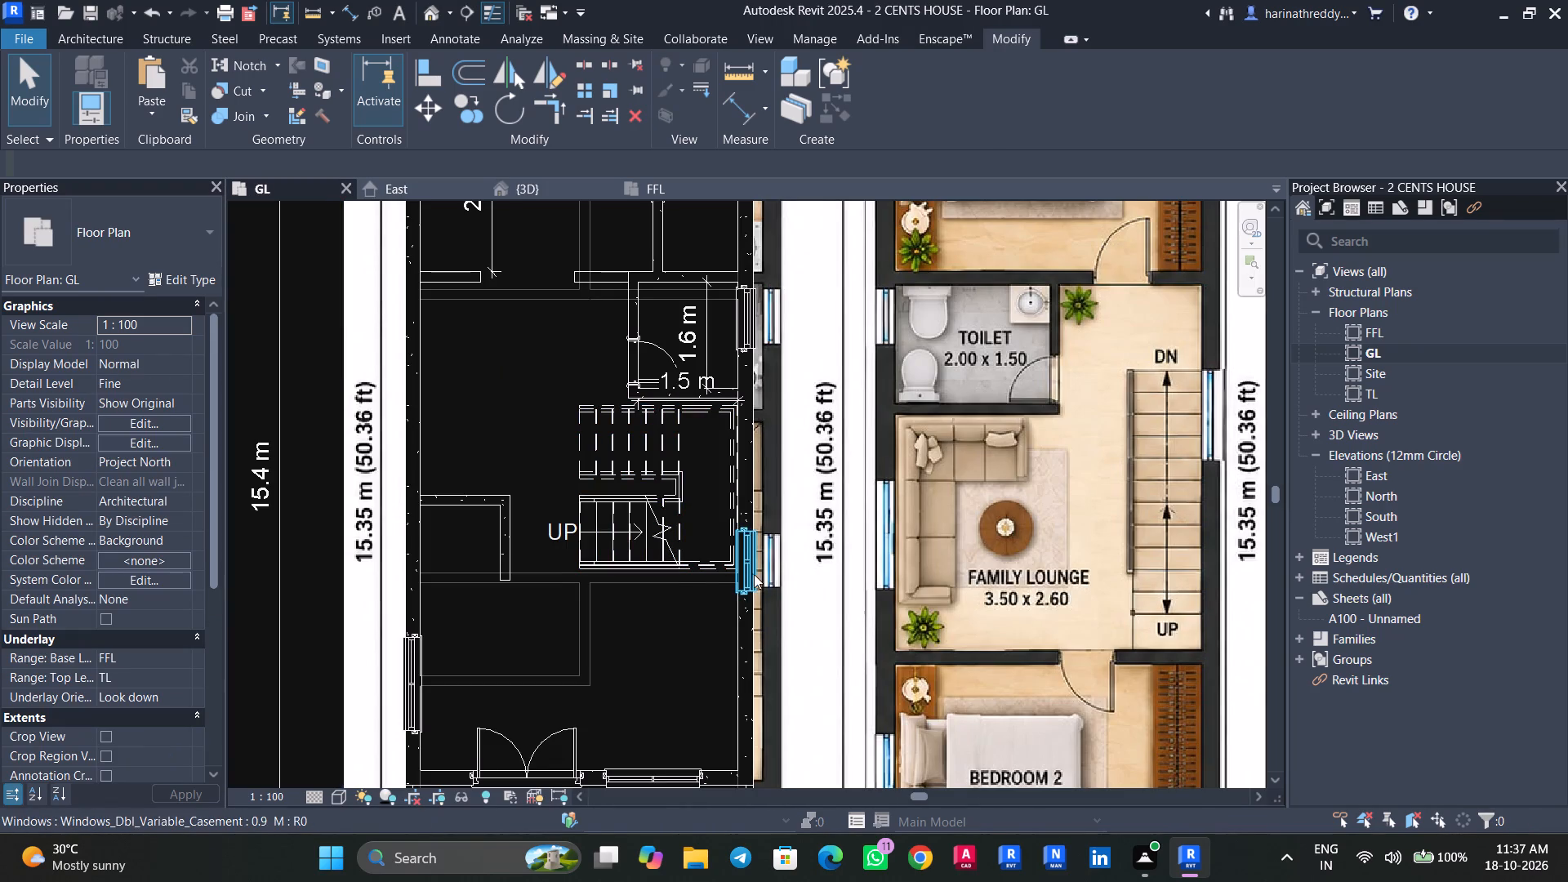
Move the double casement window near the stair northward along the east wall, centring it beside the stair landing.
scroll(752, 573, up, 1)
click(741, 562)
scroll(742, 562, up, 4)
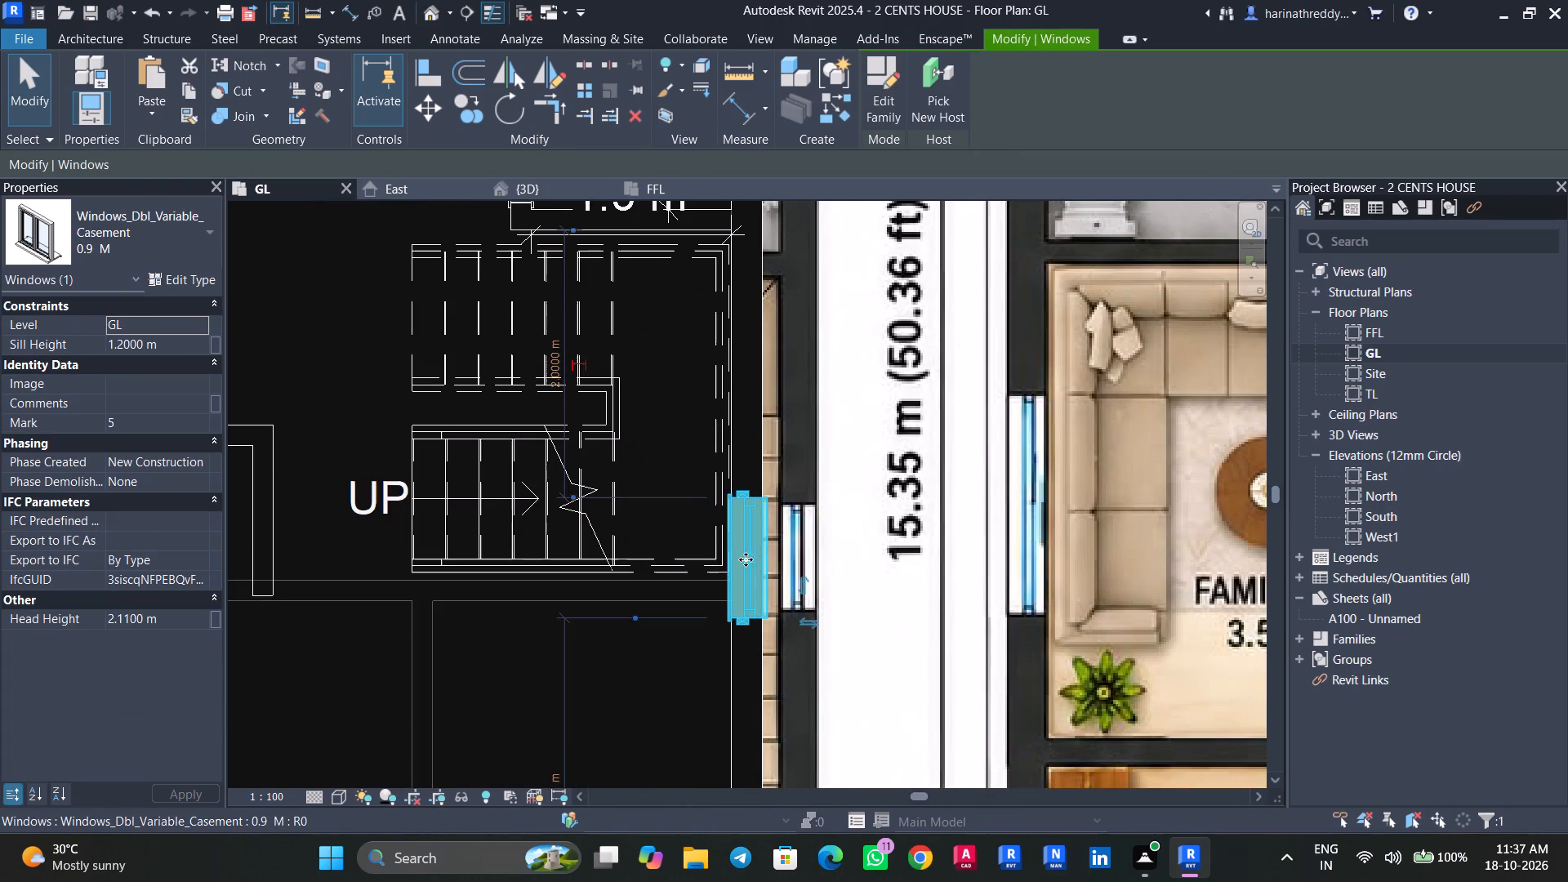
drag(746, 559, 732, 404)
key(Escape)
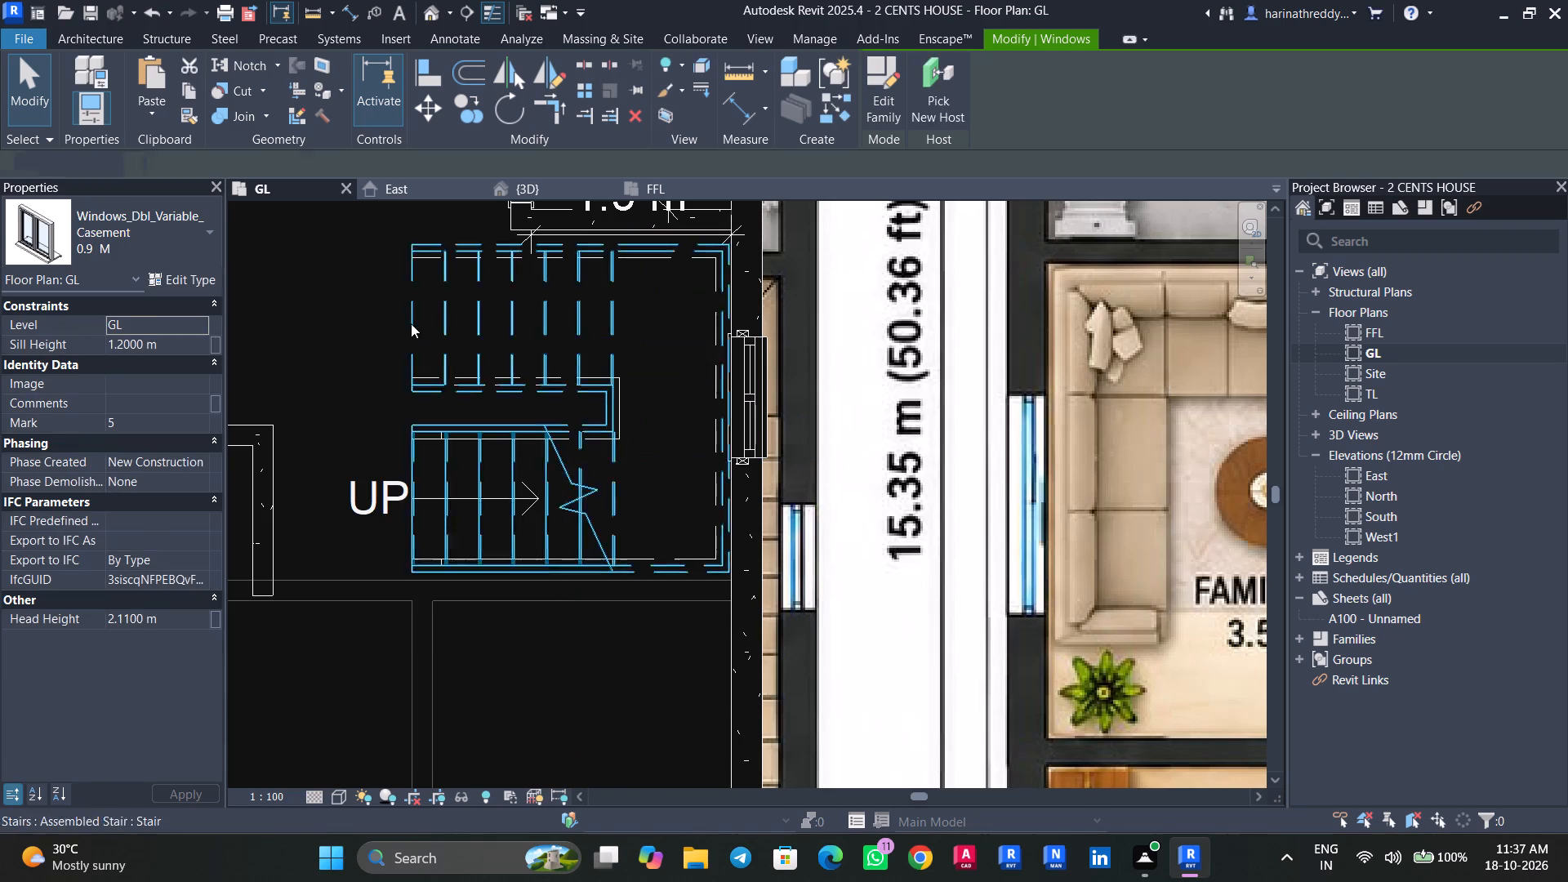
key(Escape)
In the 3D view, set the sill height of the casement window beside the stair to 1.8 m.
click(557, 180)
middle_drag(875, 575, 844, 565)
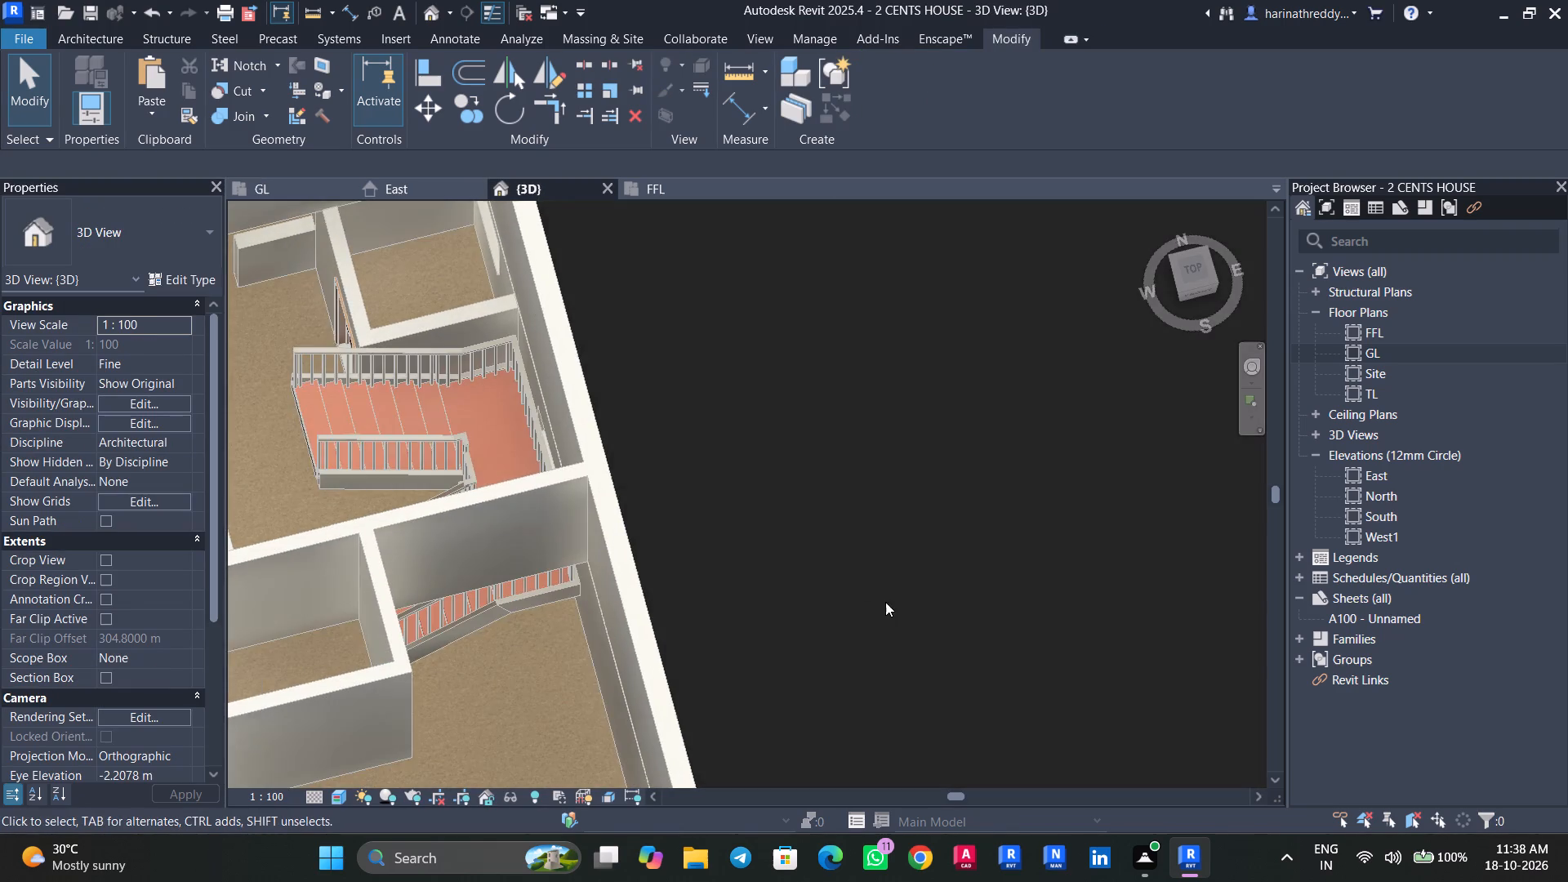
shift+middle_drag(884, 603, 555, 177)
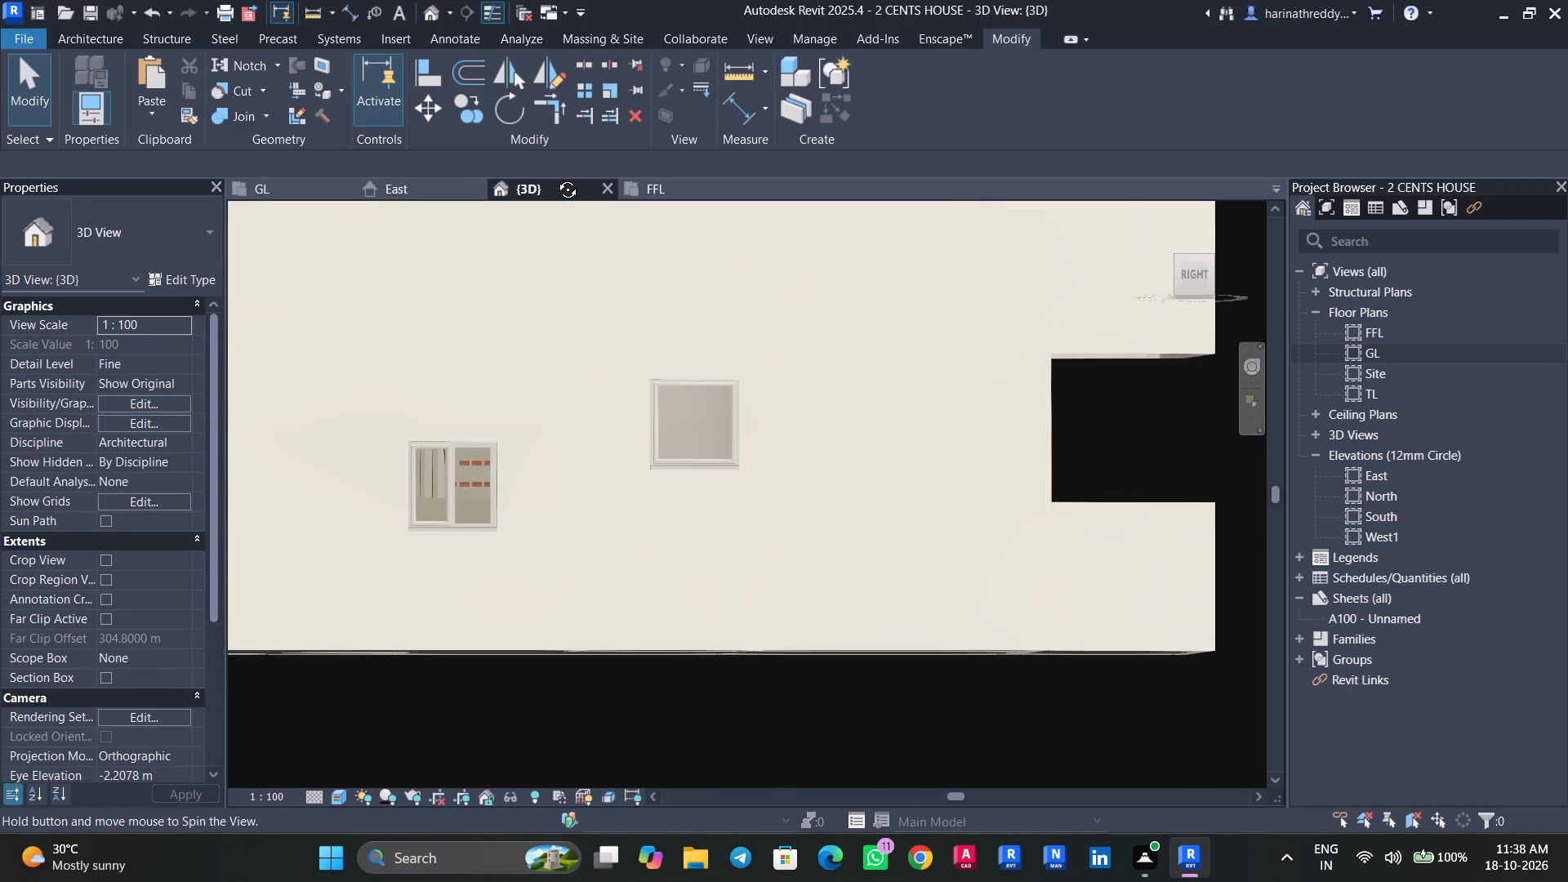
shift+middle_drag(555, 177, 731, 745)
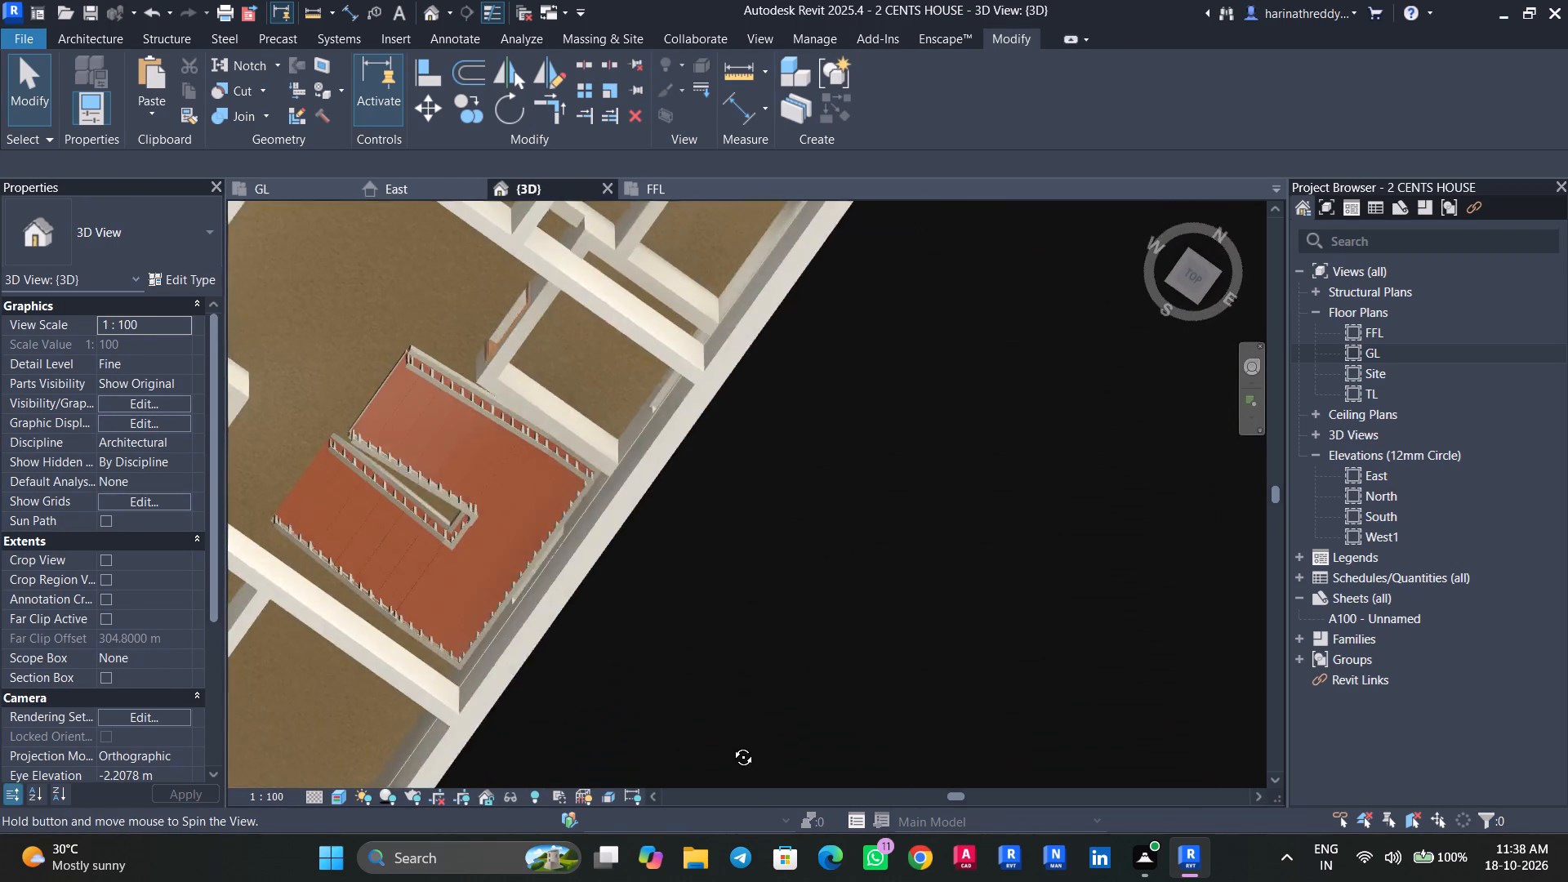
shift+middle_drag(731, 745, 1169, 498)
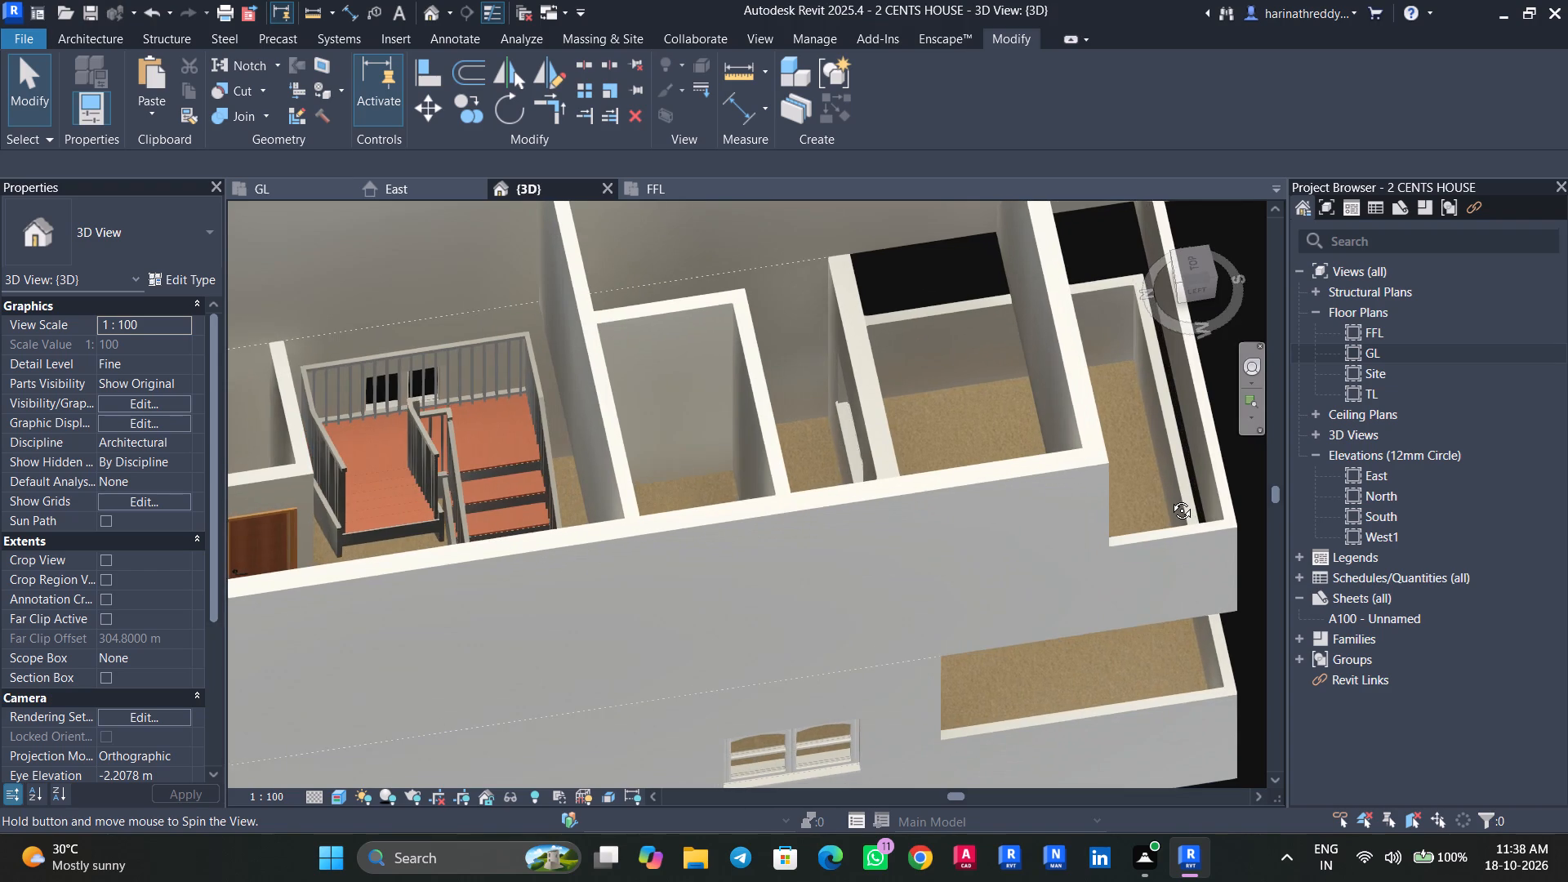
shift+middle_drag(1169, 498, 450, 269)
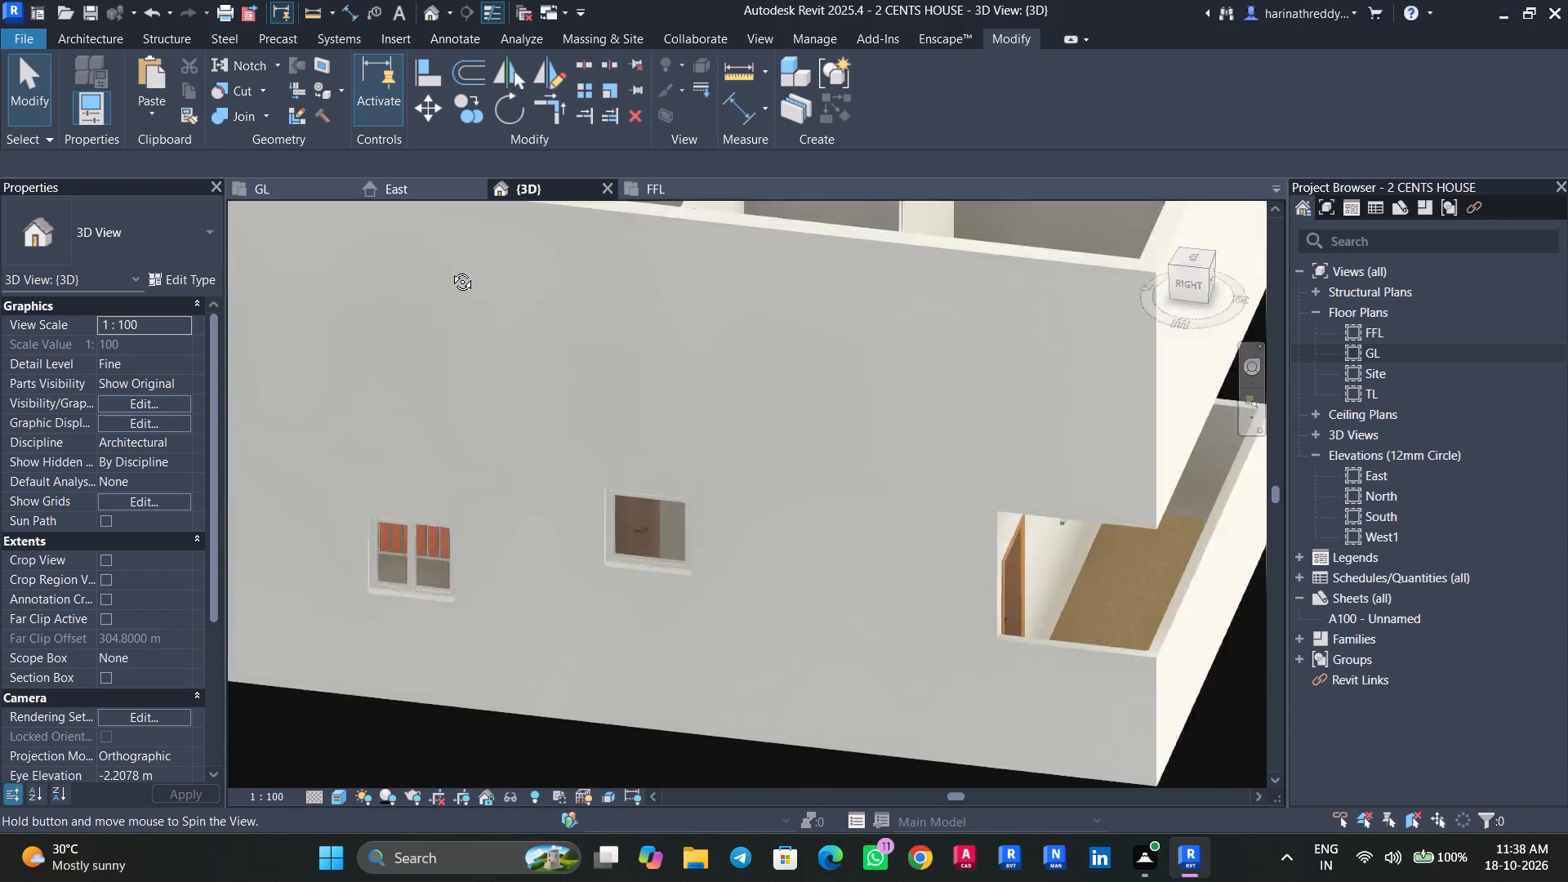
shift+middle_drag(450, 269, 458, 247)
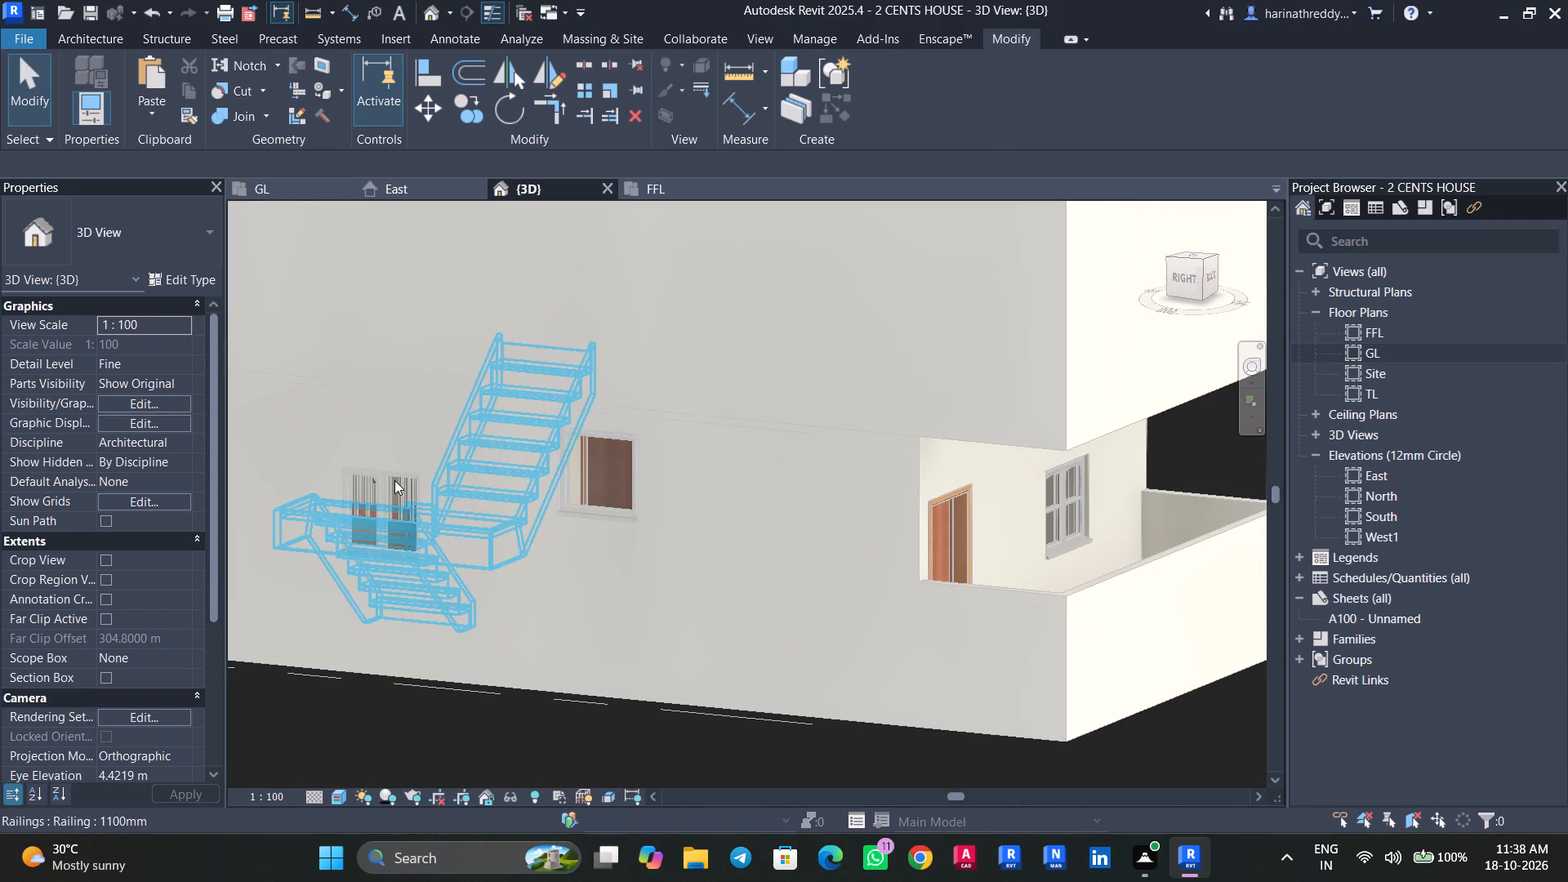
click(394, 480)
shift+middle_drag(400, 482, 434, 478)
click(185, 351)
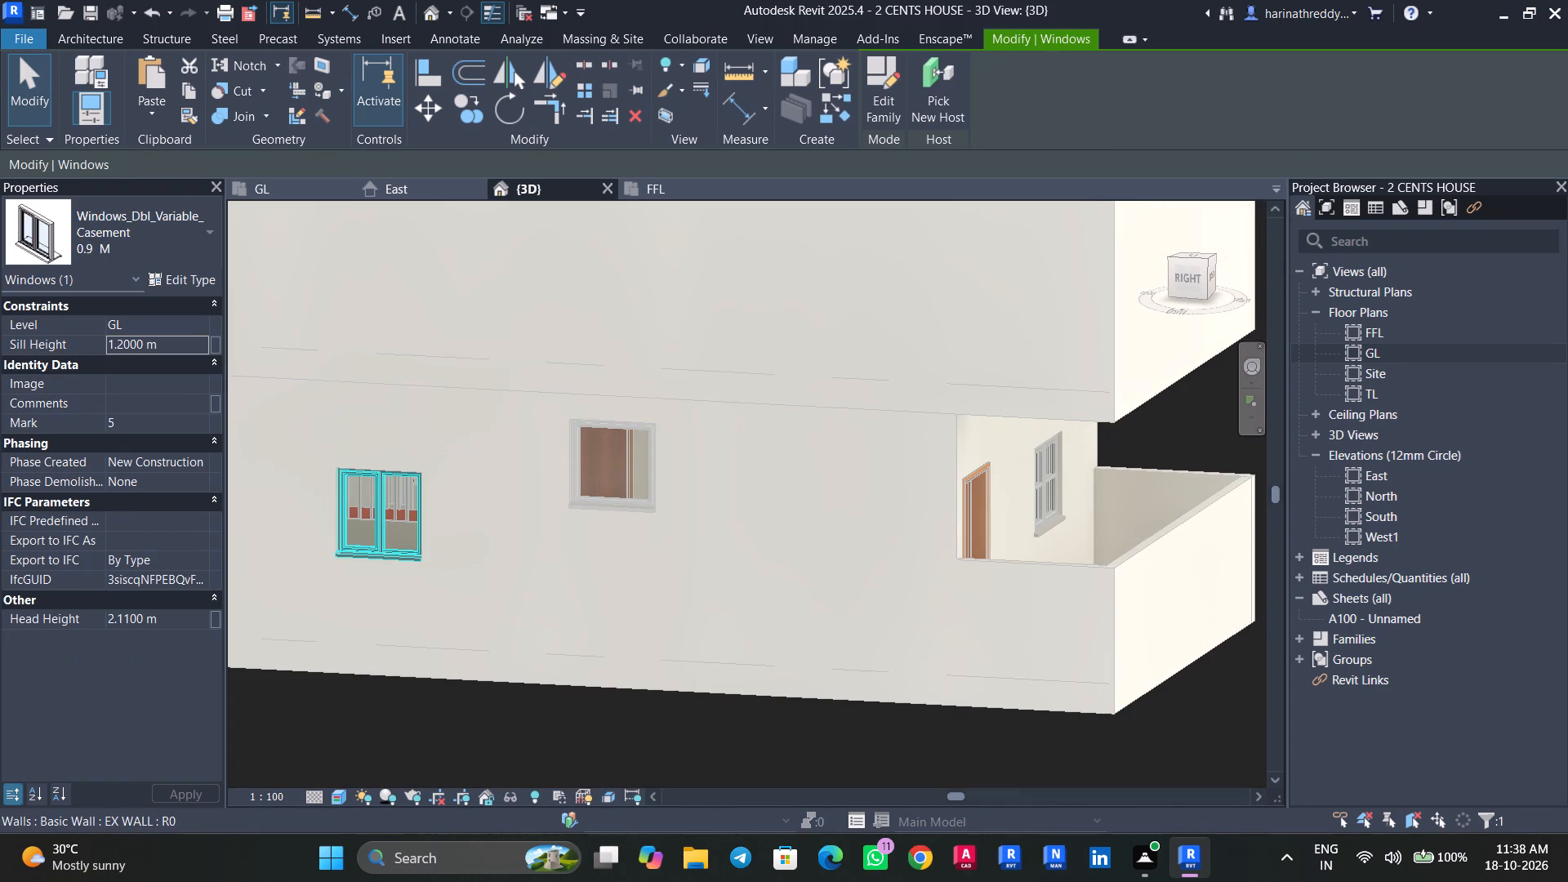
text(1.8)
key(Escape)
Examine the stair window and the outer railing in front of it from outside and above in 3D.
shift+middle_drag(679, 576, 743, 657)
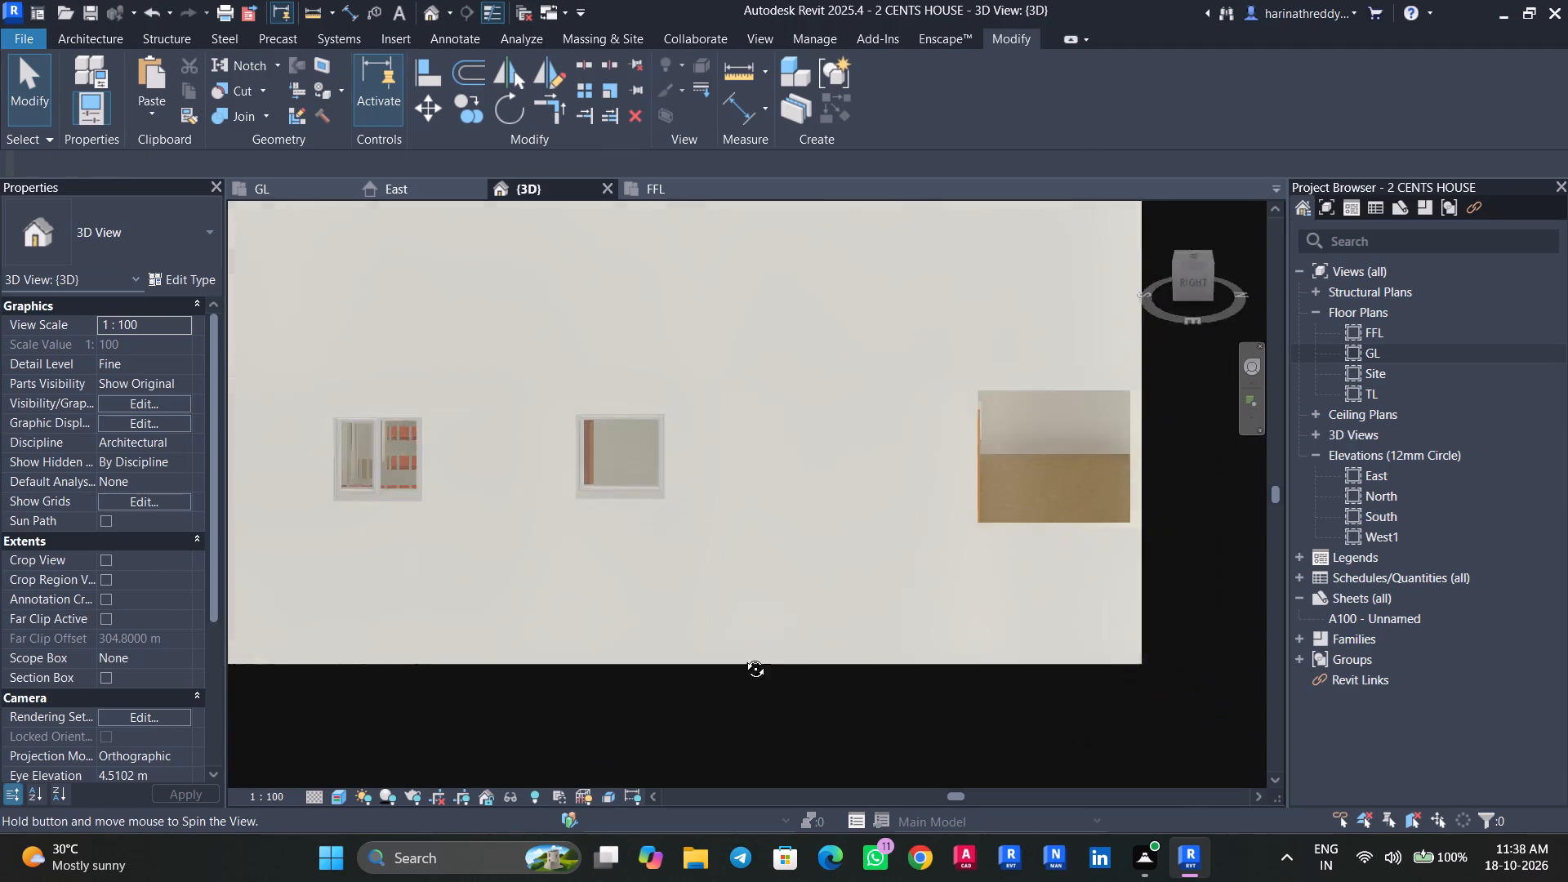
shift+middle_drag(743, 657, 1125, 813)
shift+middle_drag(824, 468, 870, 606)
click(387, 550)
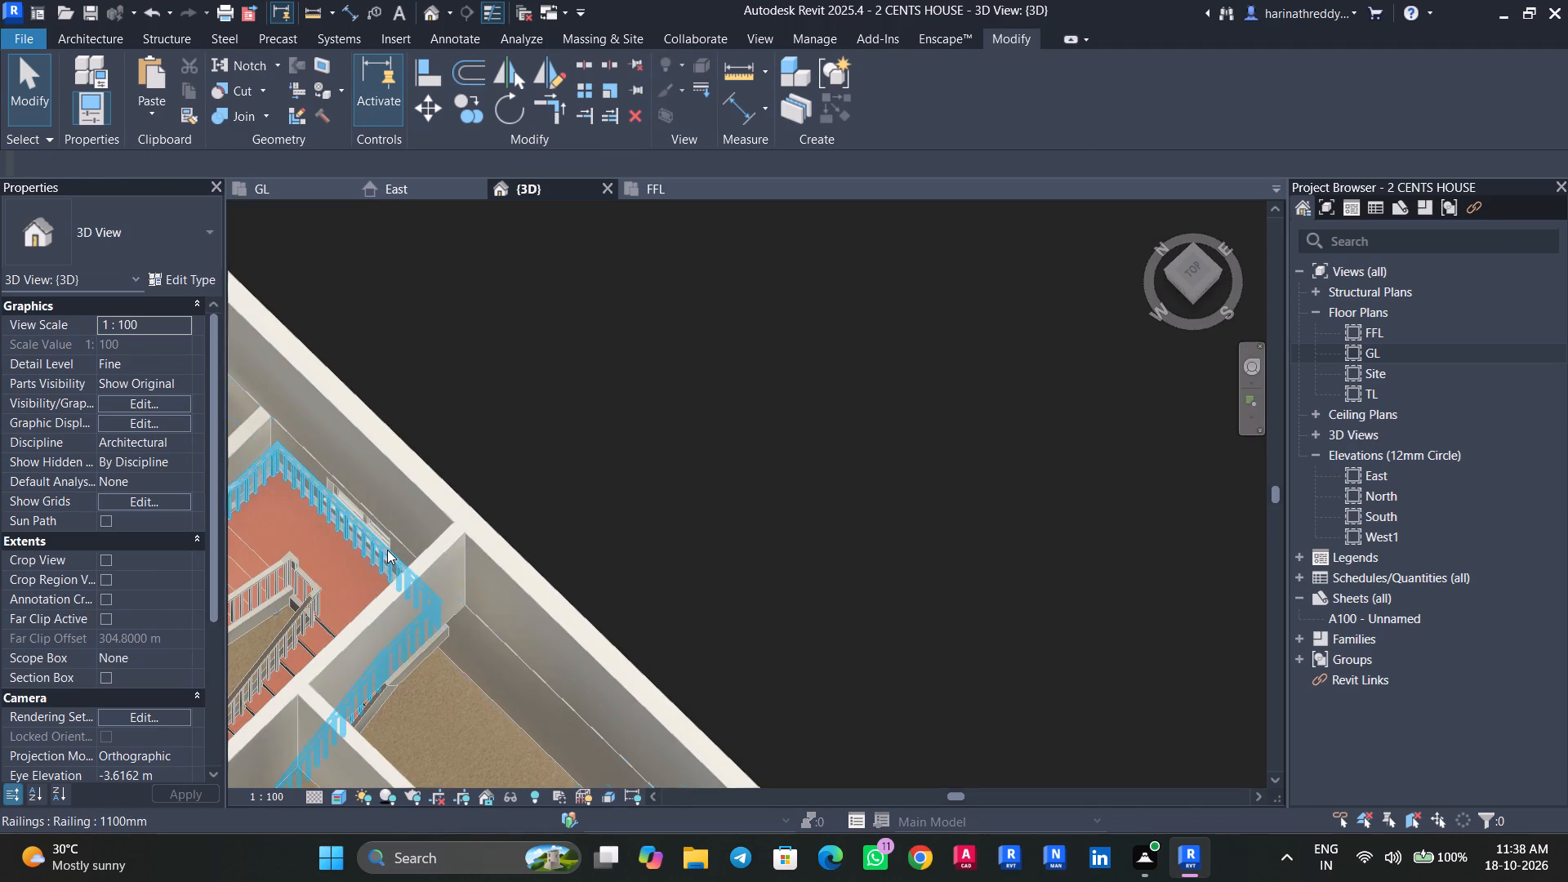
shift+middle_drag(397, 567, 688, 511)
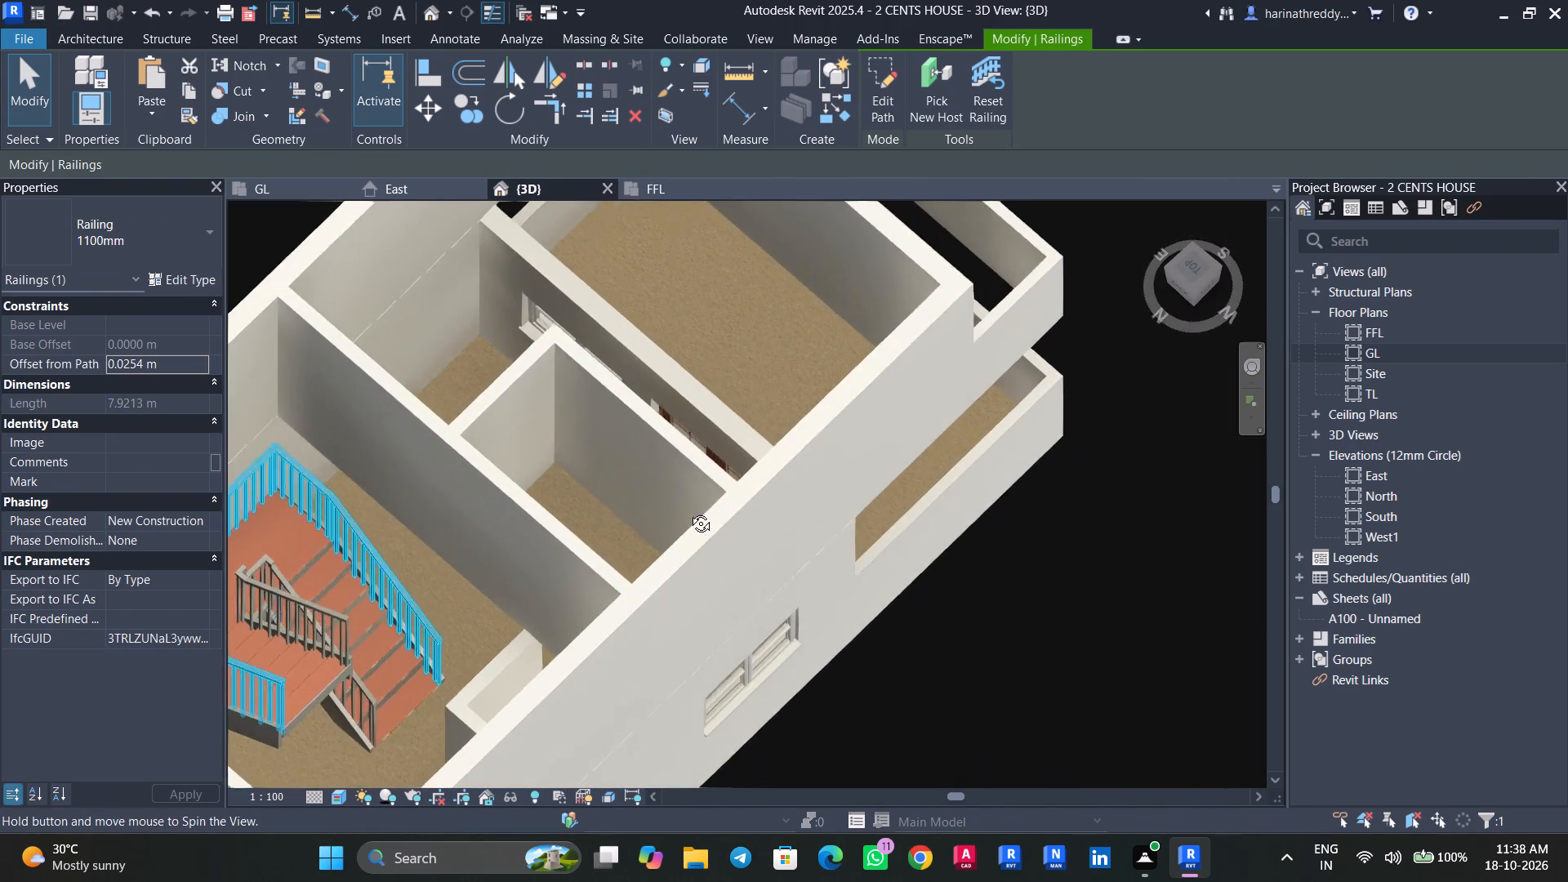
shift+middle_drag(688, 511, 529, 525)
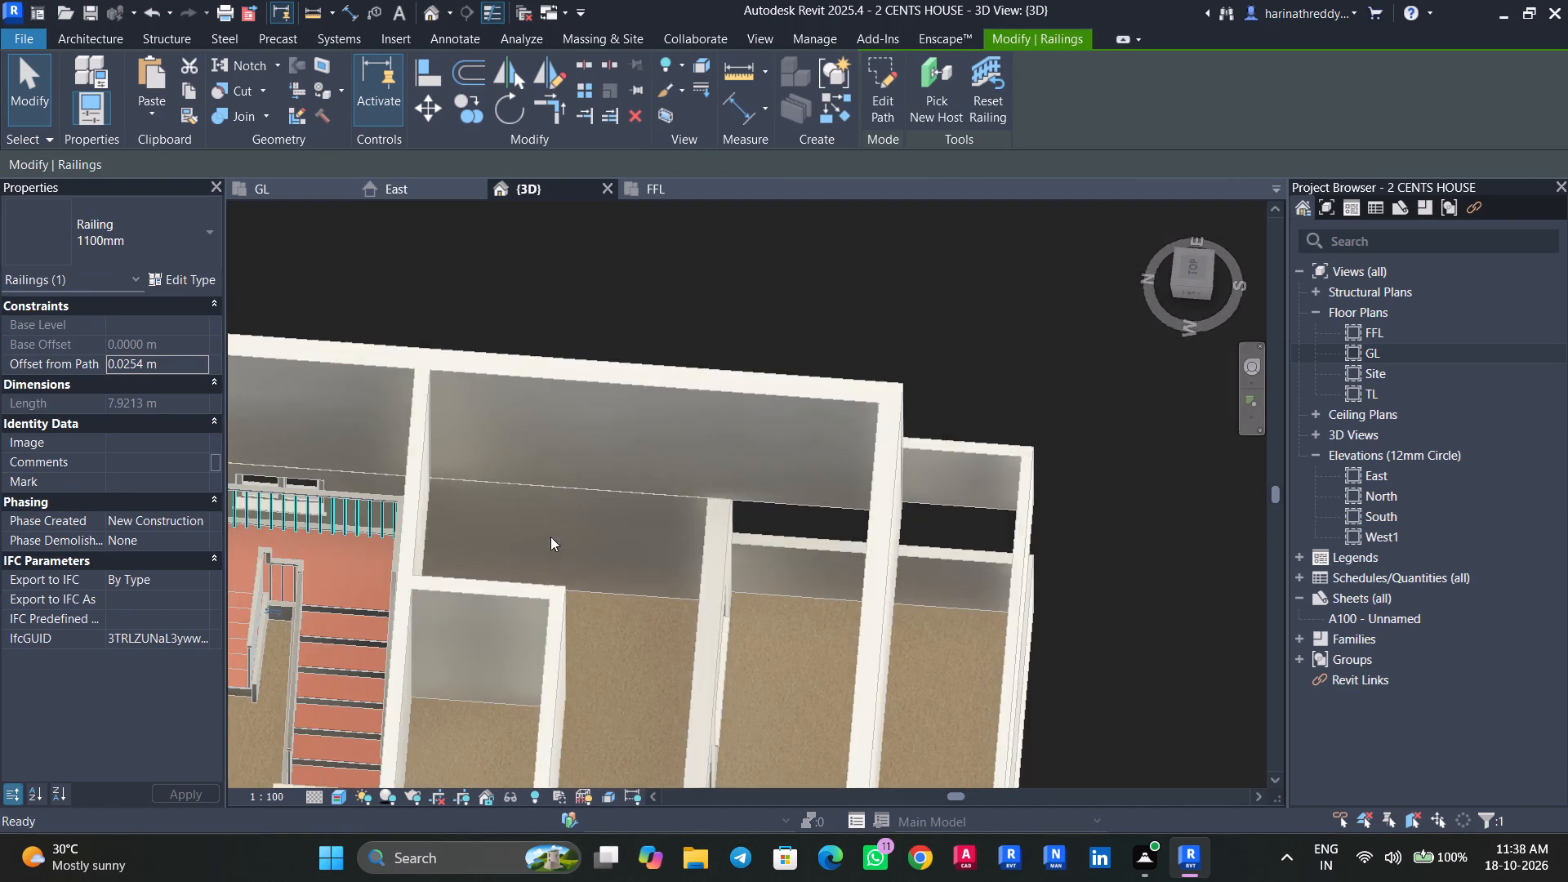
middle_drag(556, 539, 713, 565)
key(Escape)
Change the 1100mm inner railing around the stair's central gap to a different railing type.
key(Tab)
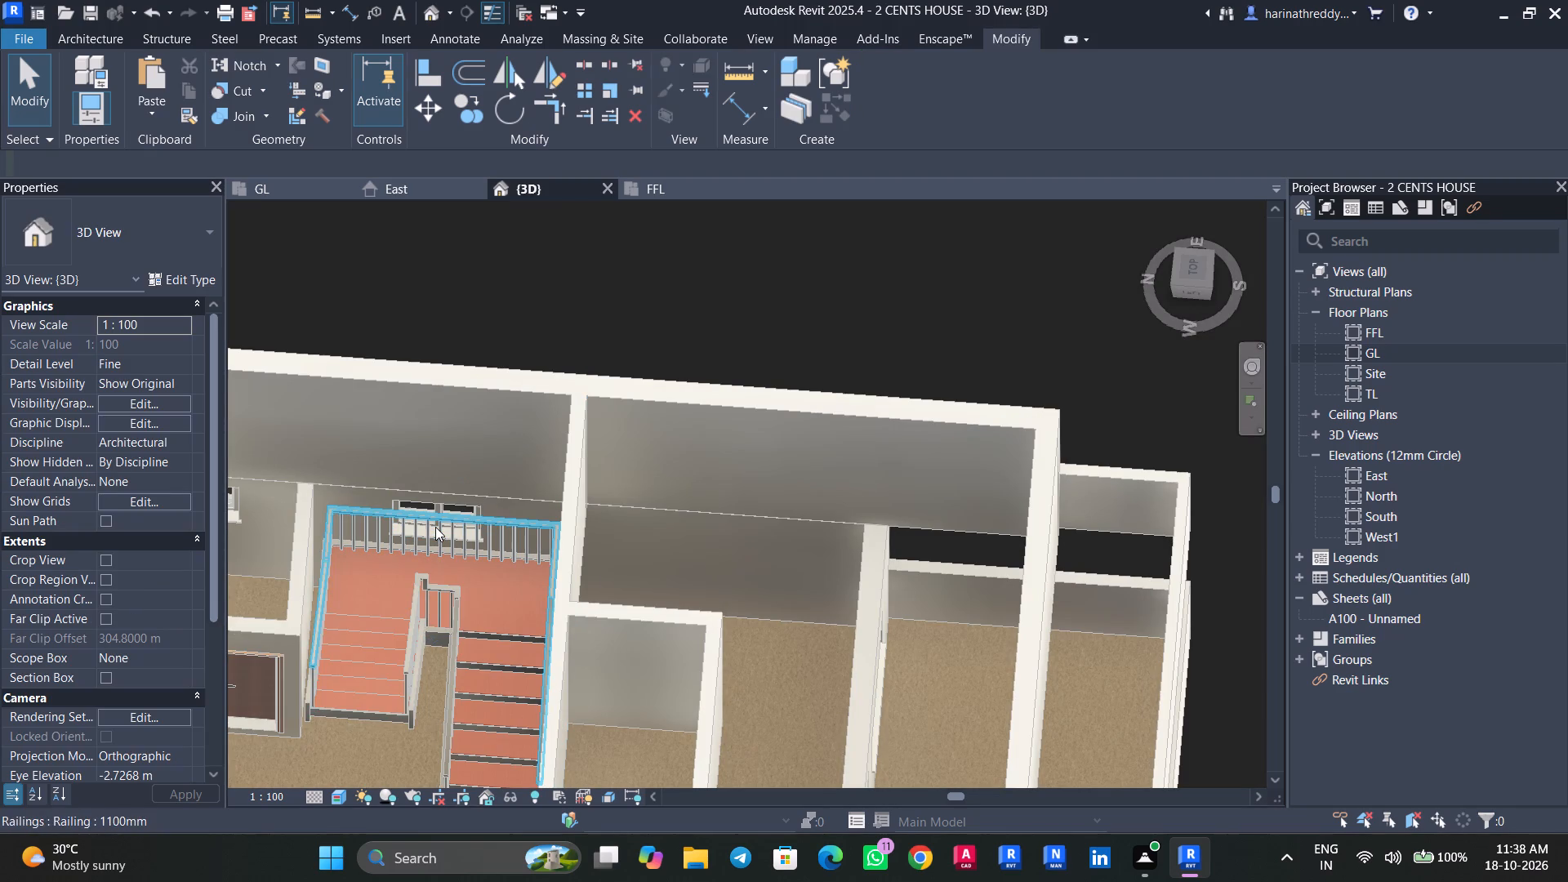
key(Tab)
key(Tab)
key(Tab)
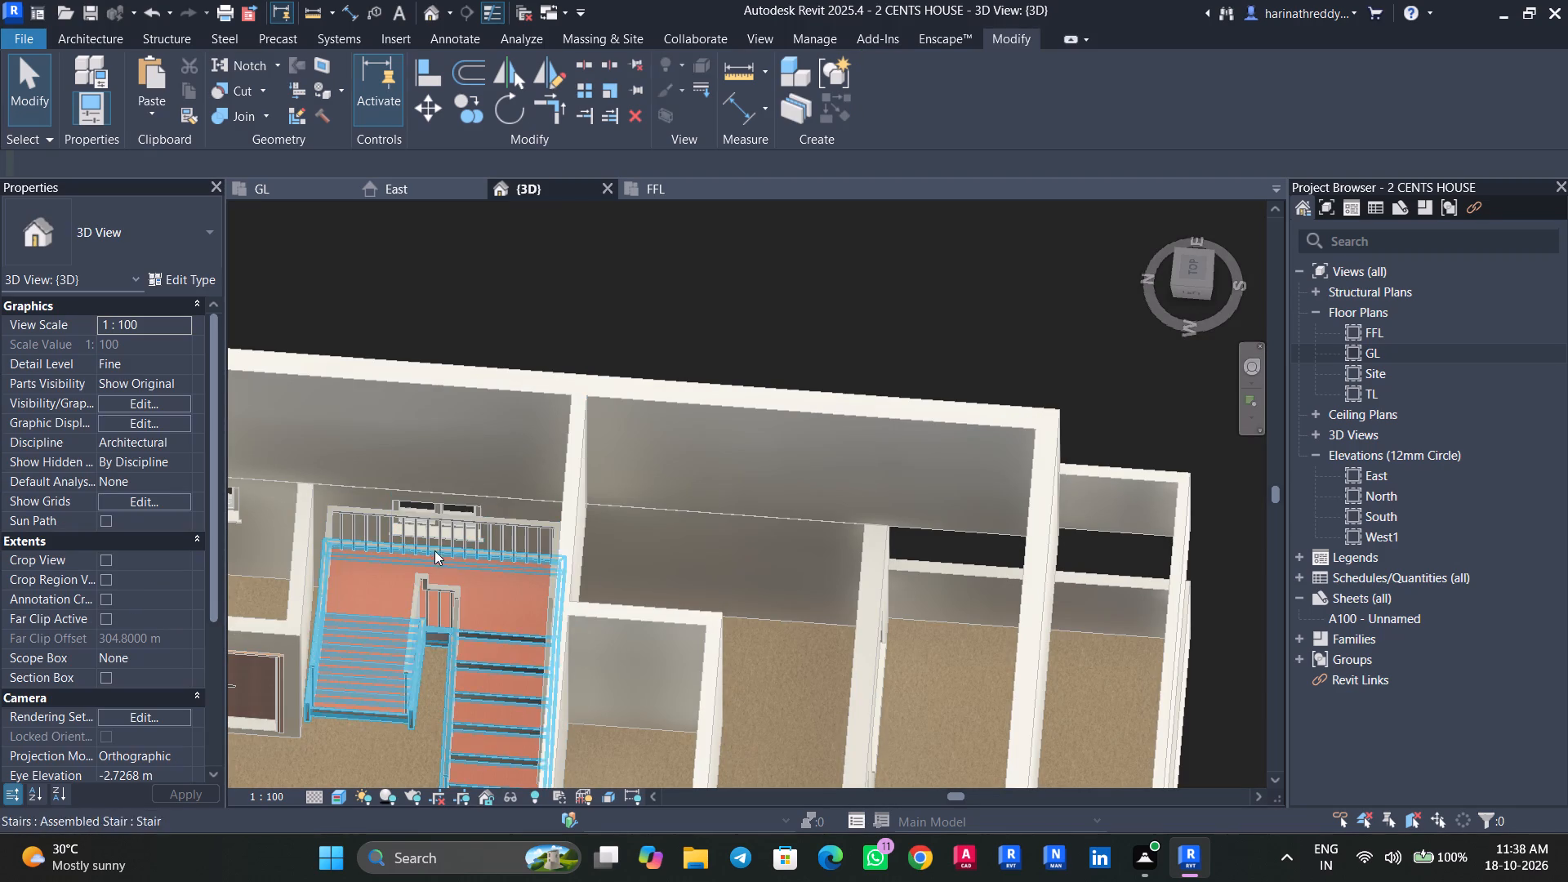
click(464, 608)
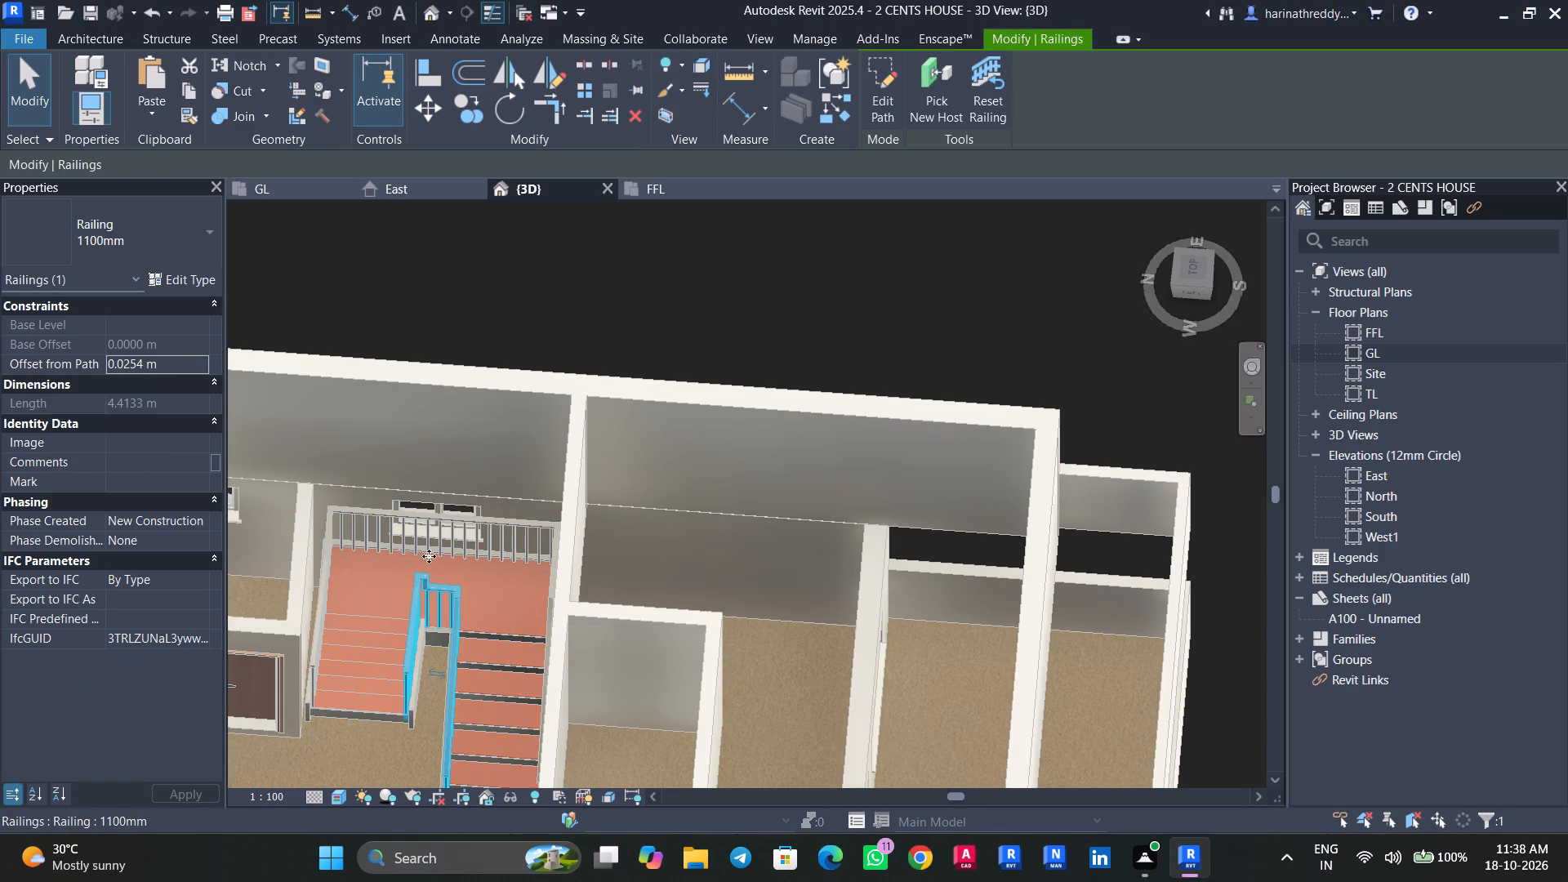
click(161, 241)
click(127, 405)
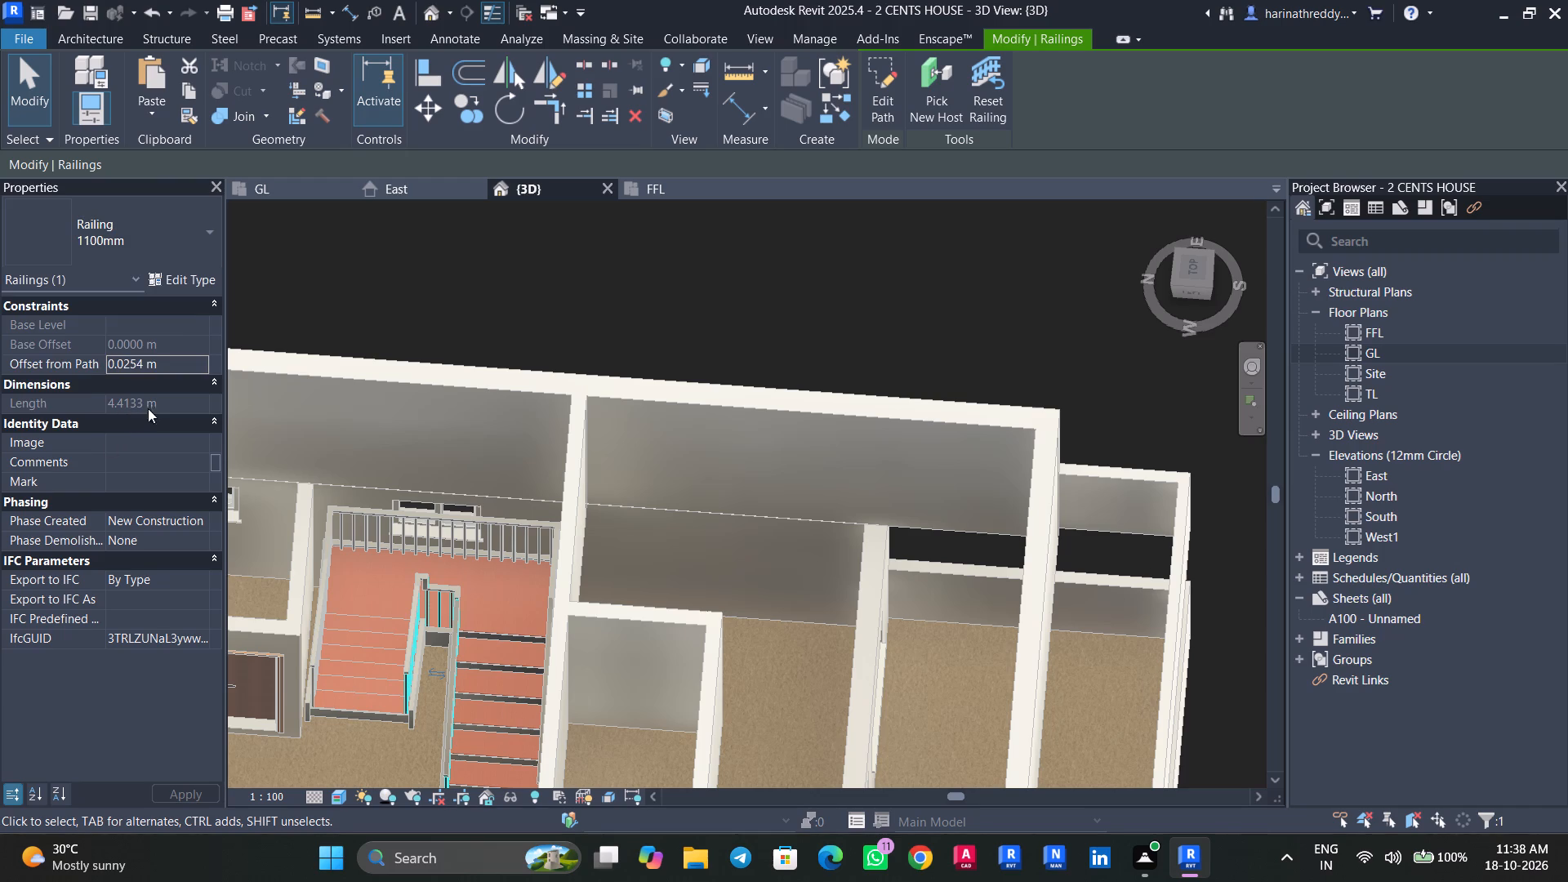
key(Escape)
key(Escape)
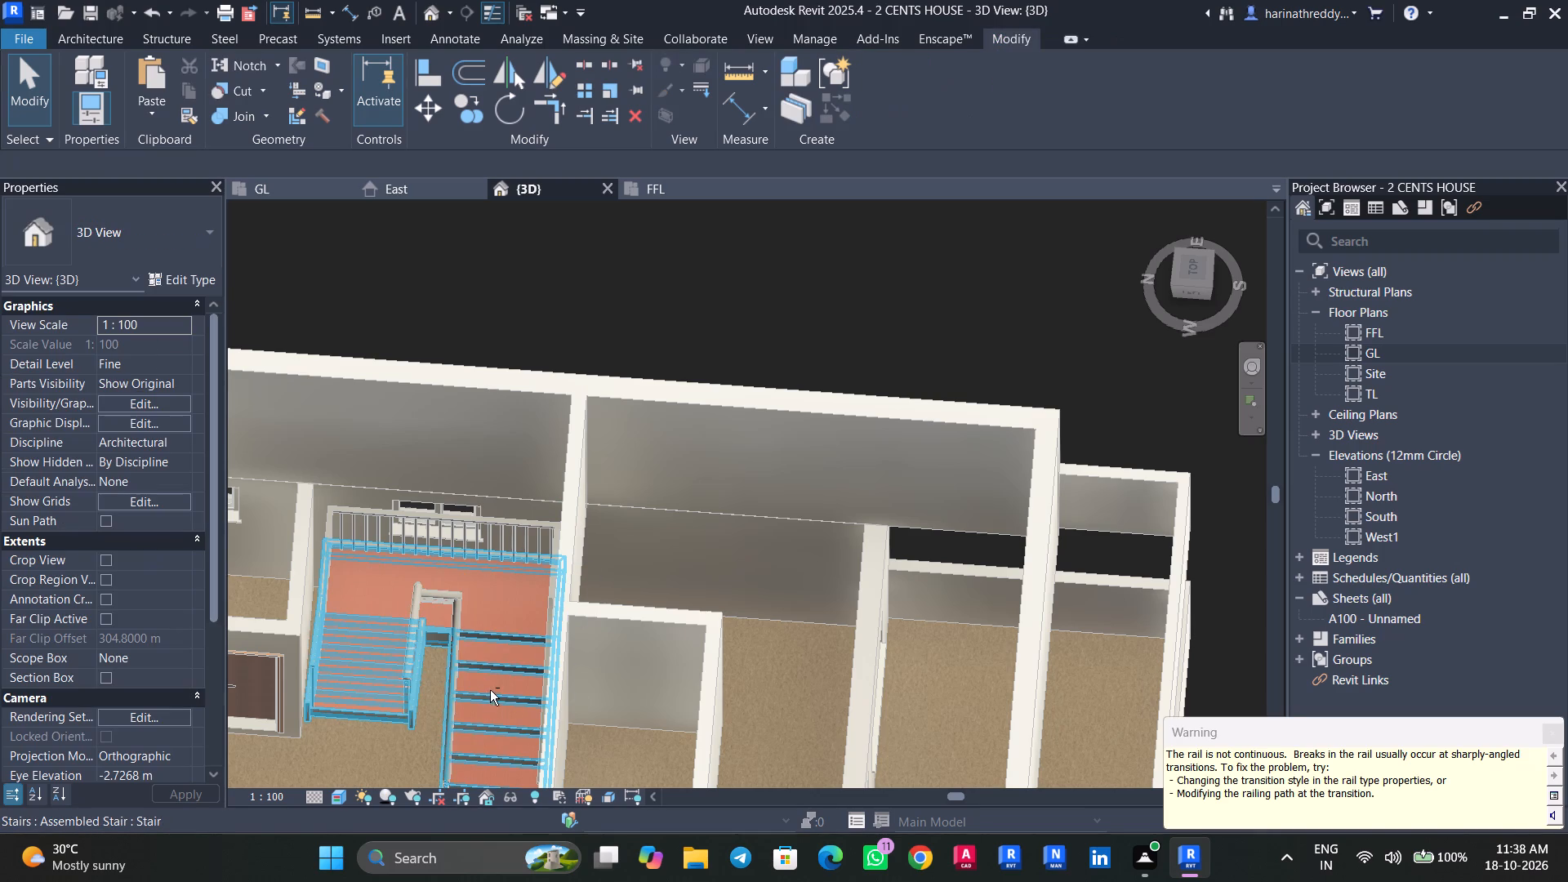
Examine the stair's inner and outer railings up close and from several angles in 3D.
shift+middle_drag(486, 688, 796, 612)
scroll(520, 619, up, 1)
scroll(520, 619, down, 1)
scroll(520, 619, up, 1)
scroll(520, 619, down, 1)
scroll(520, 619, up, 1)
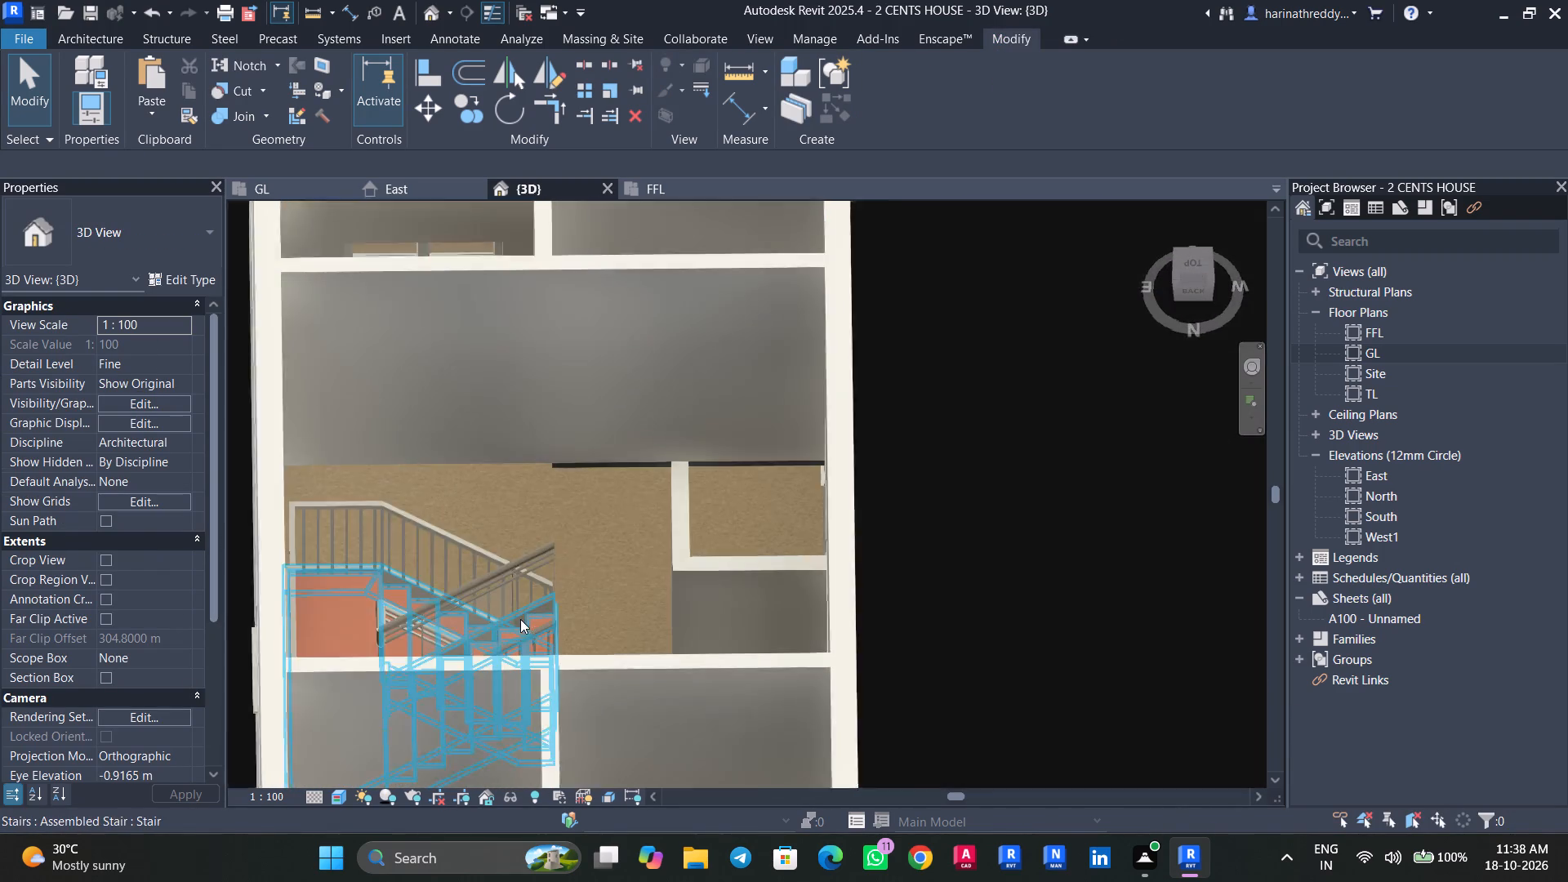
scroll(520, 619, up, 12)
shift+middle_drag(700, 552, 514, 653)
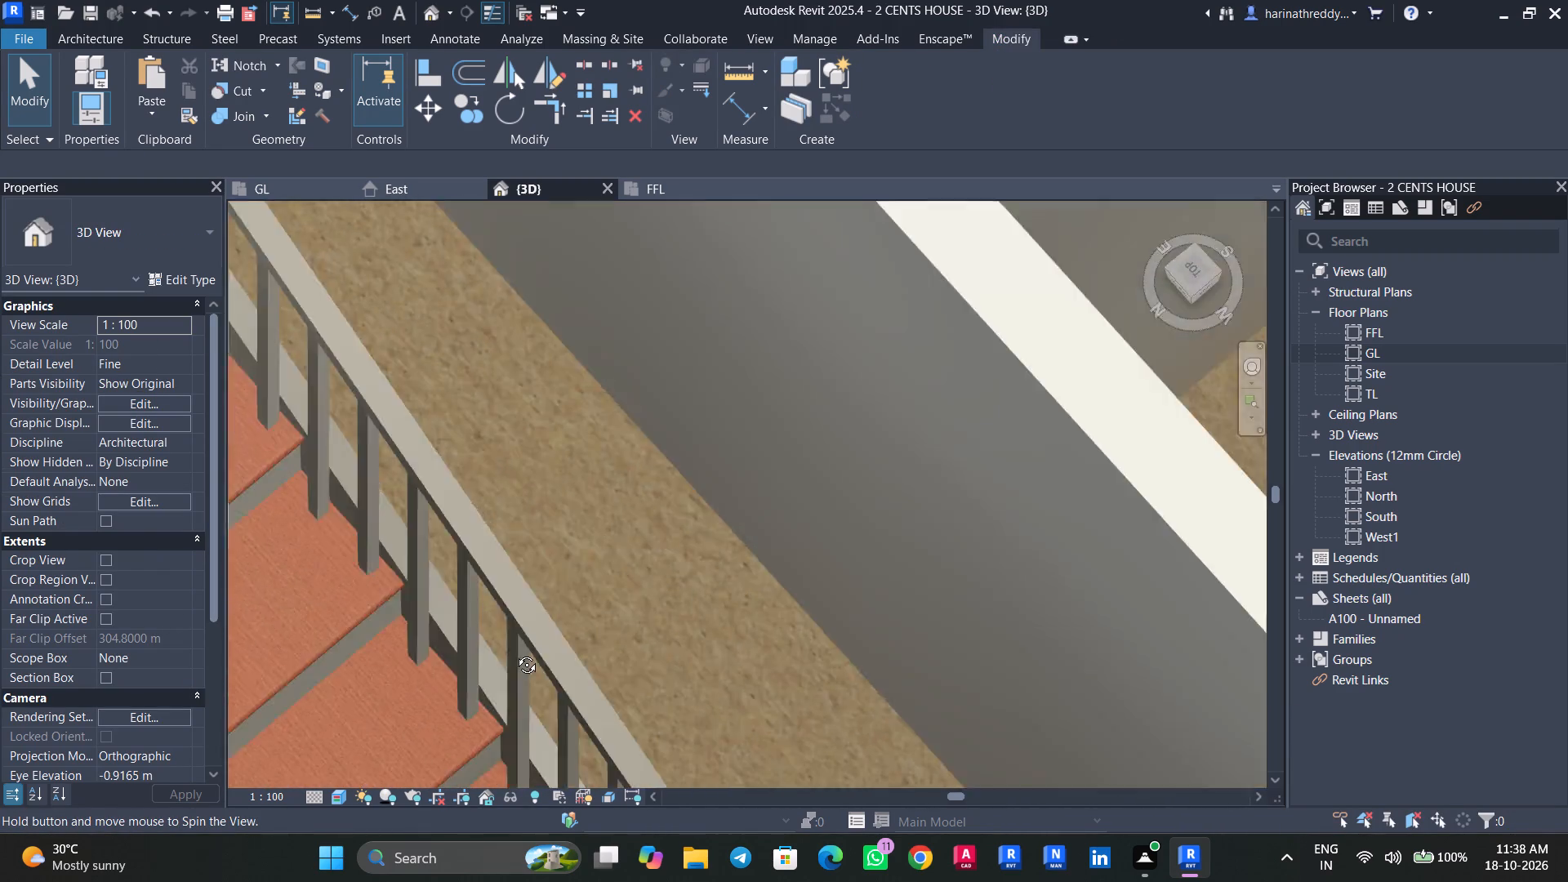
shift+middle_drag(514, 653, 483, 613)
scroll(491, 608, down, 7)
shift+middle_drag(439, 613, 24, 612)
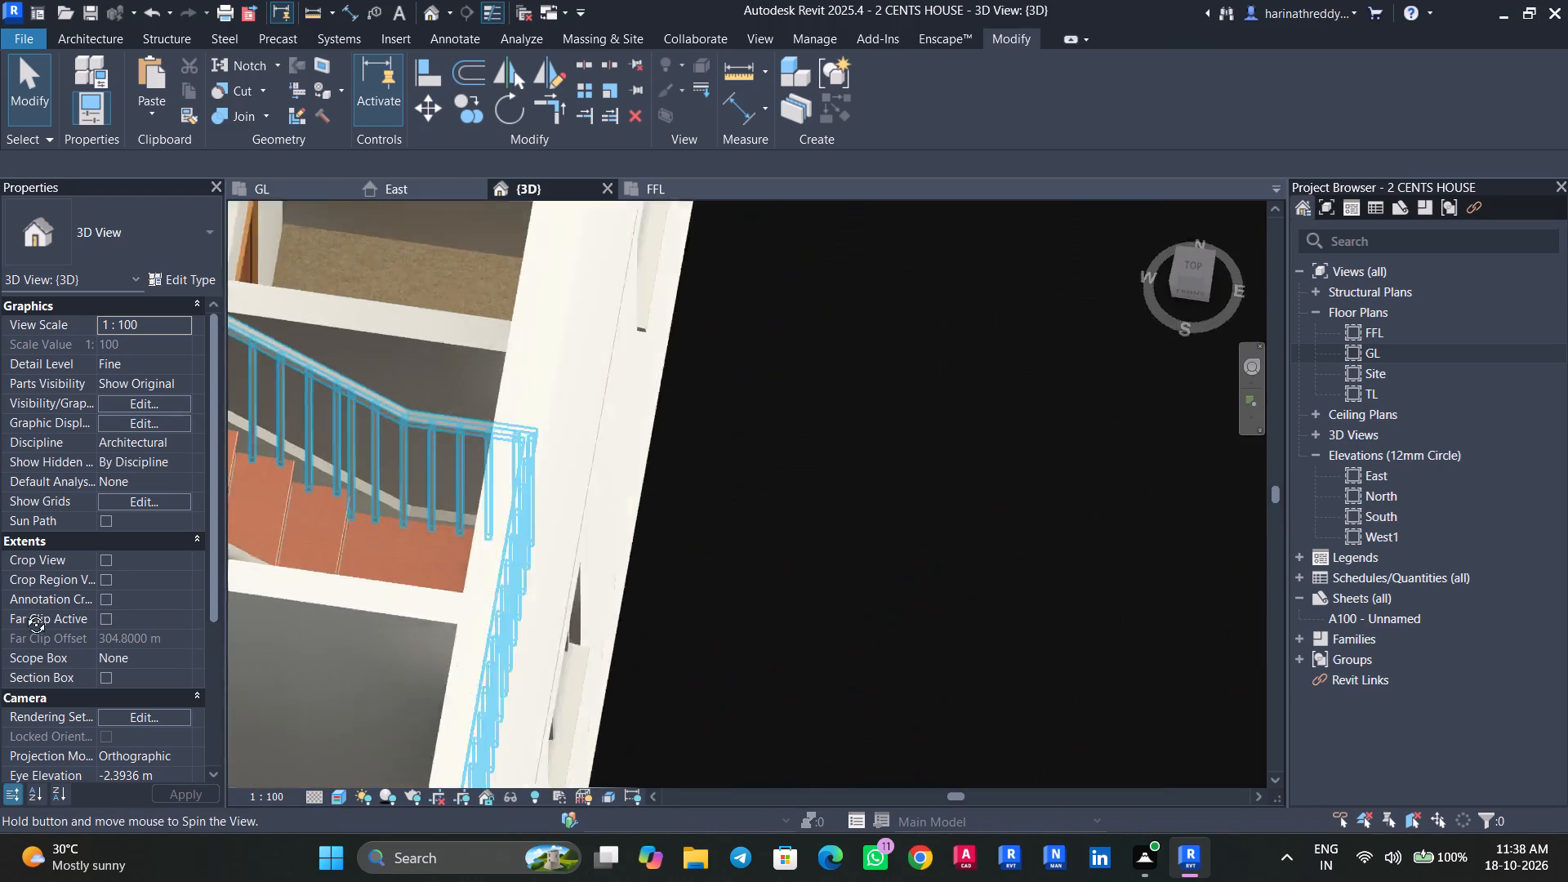
shift+middle_drag(24, 612, 522, 534)
middle_drag(540, 563, 735, 427)
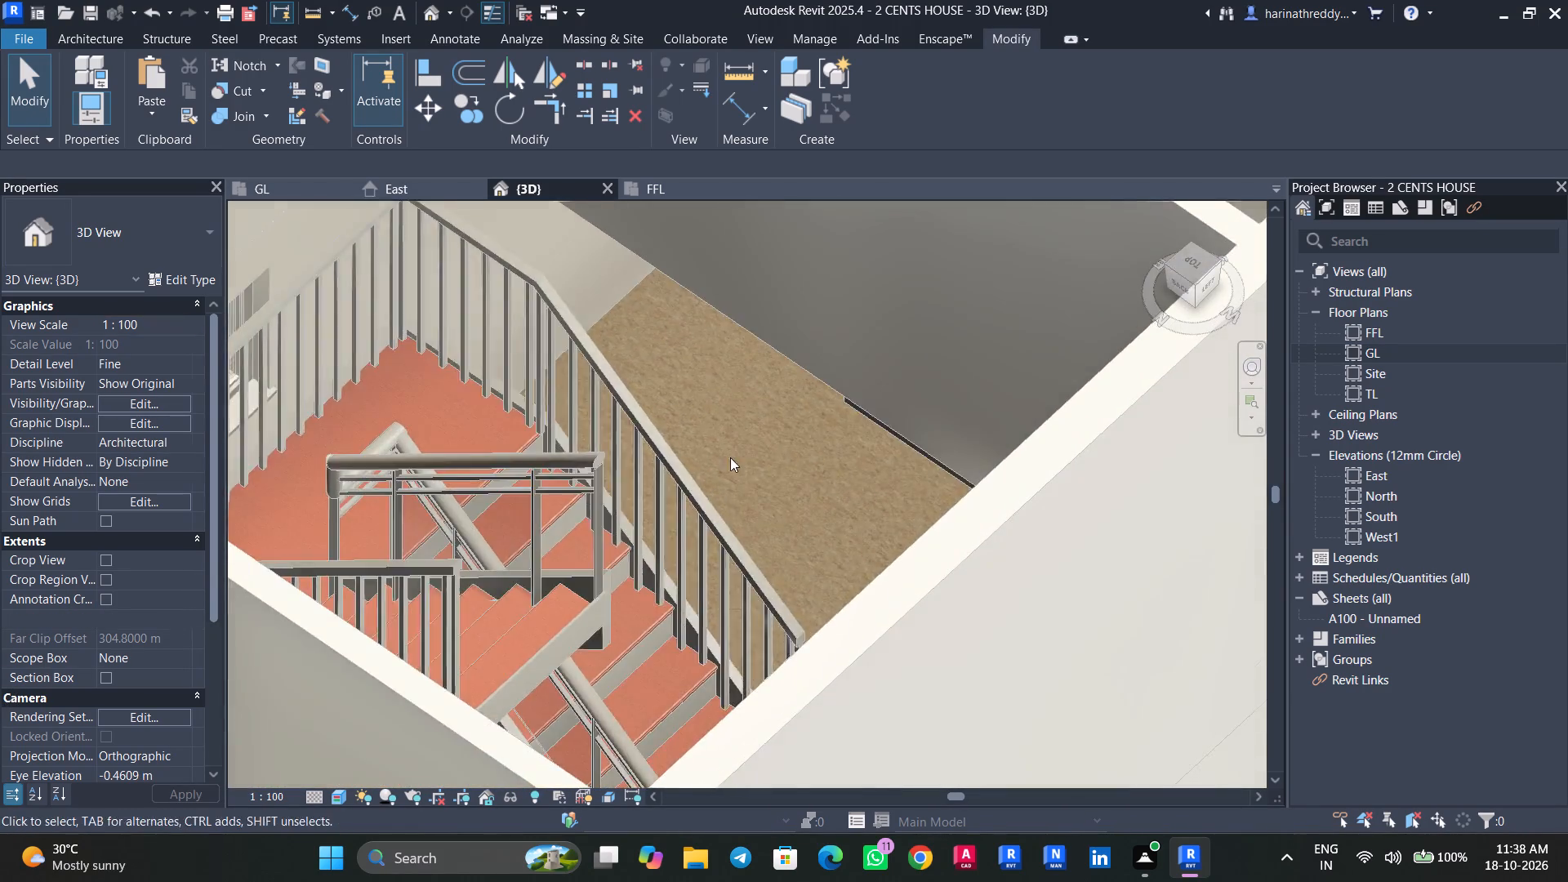
scroll(713, 494, down, 3)
shift+middle_drag(710, 499, 659, 508)
click(689, 512)
shift+middle_drag(690, 512, 606, 657)
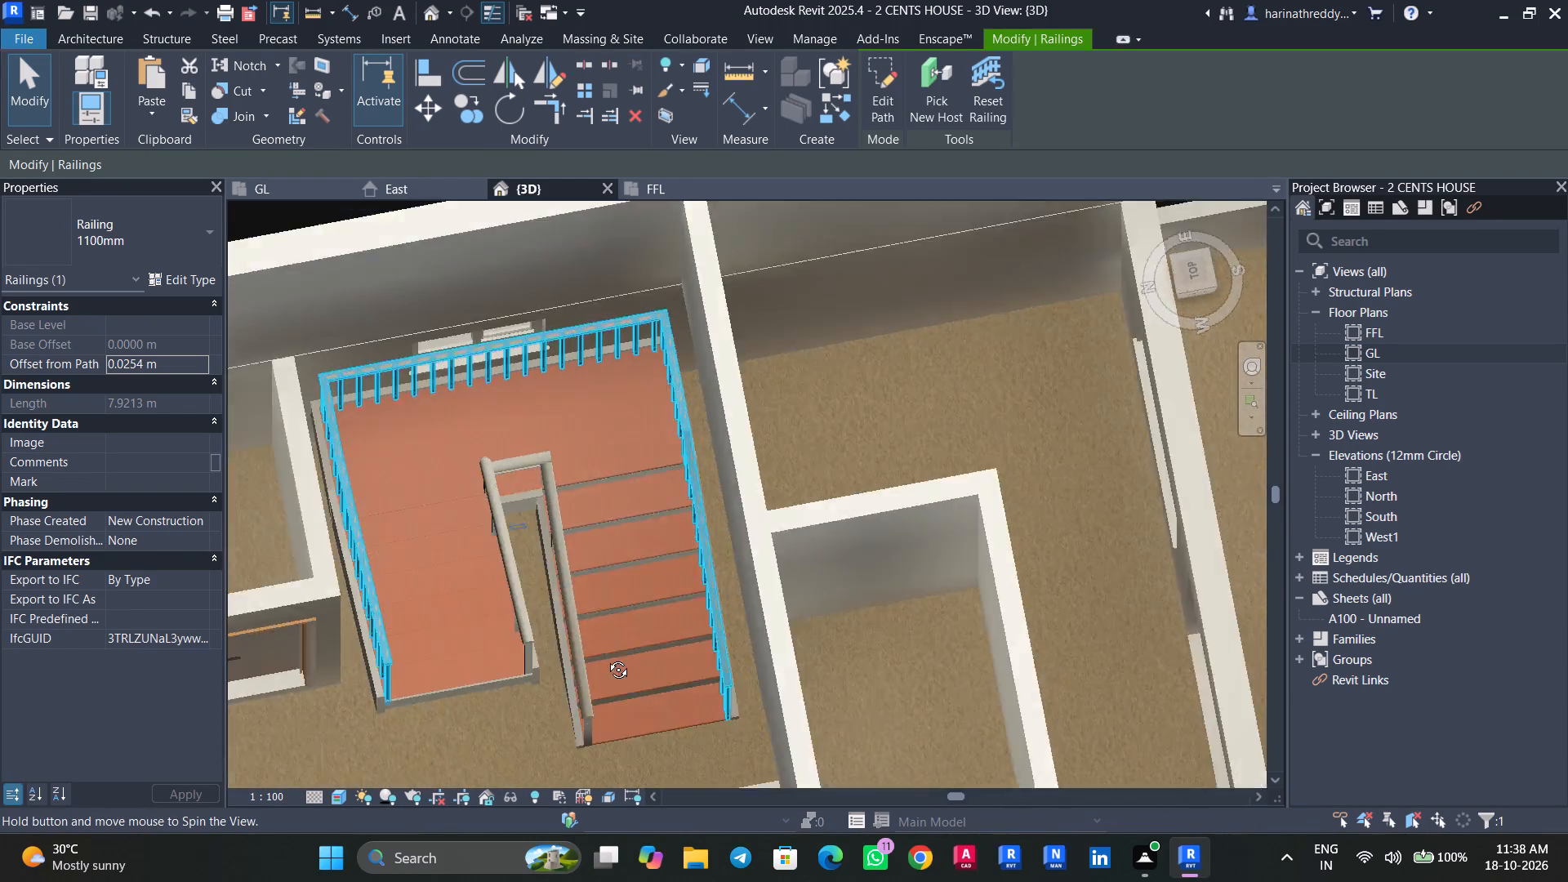
shift+middle_drag(606, 657, 510, 515)
key(Escape)
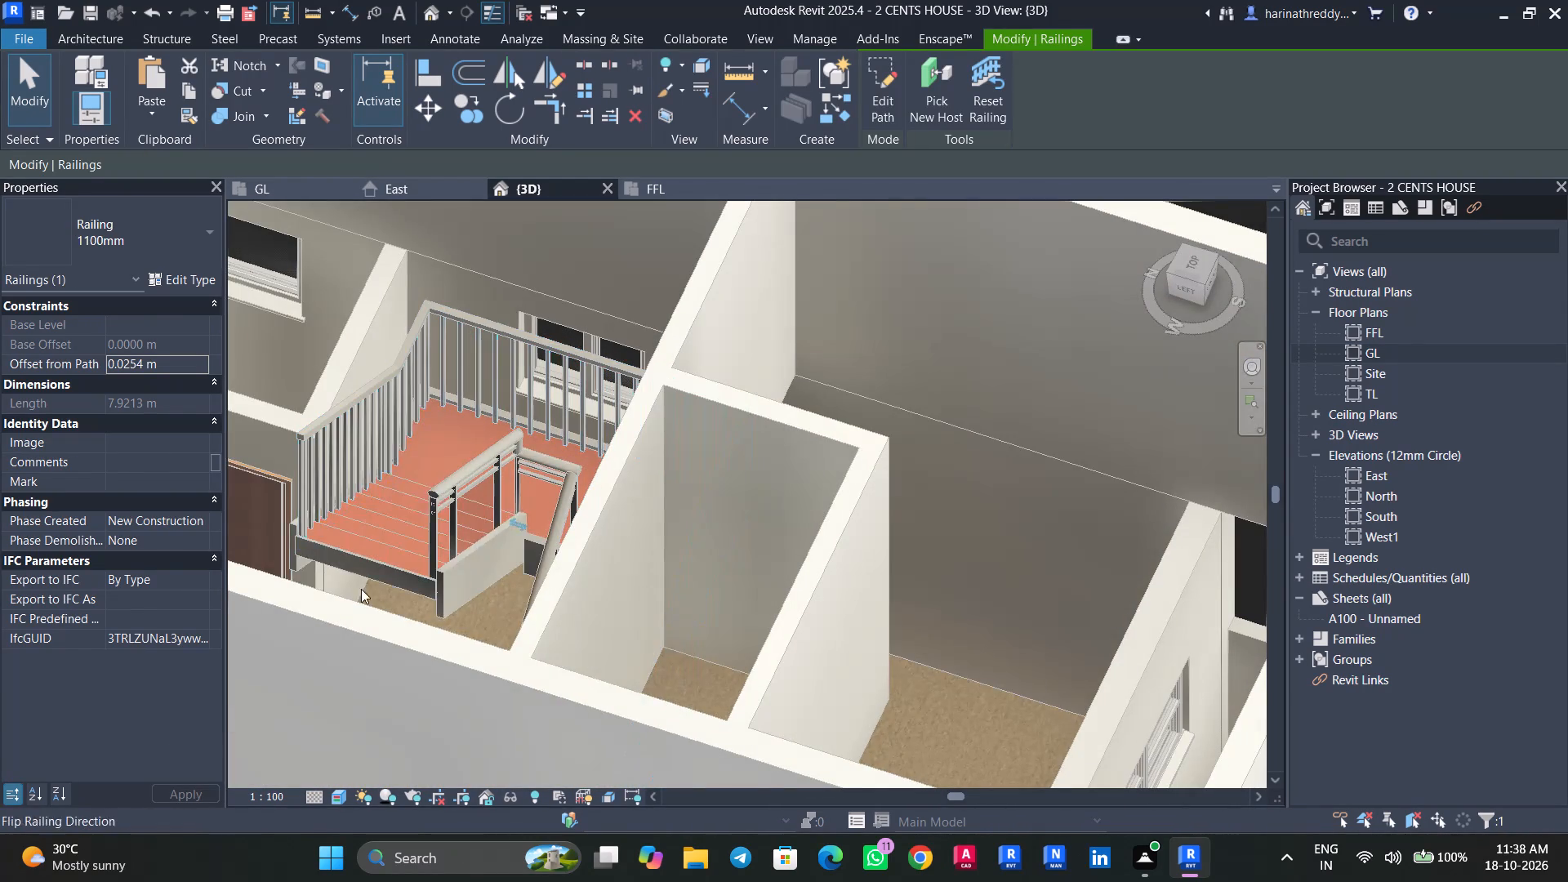
key(Escape)
Duplicate the GL-to-FFL stair's type as Private 2, set its right and left supports to None, and apply it.
click(365, 576)
click(192, 287)
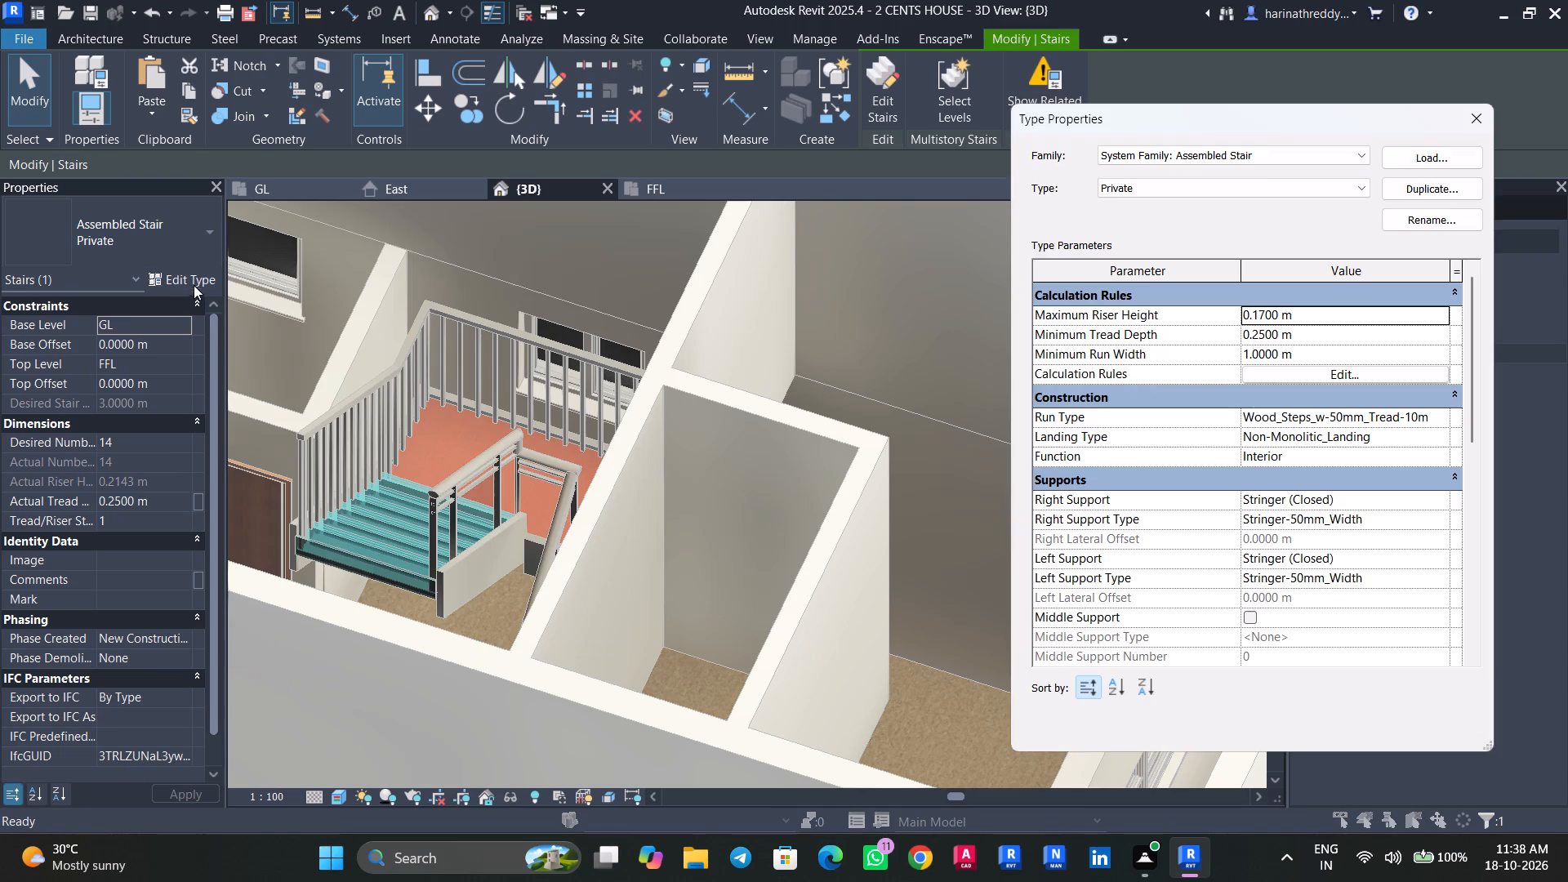
click(1441, 198)
click(1132, 409)
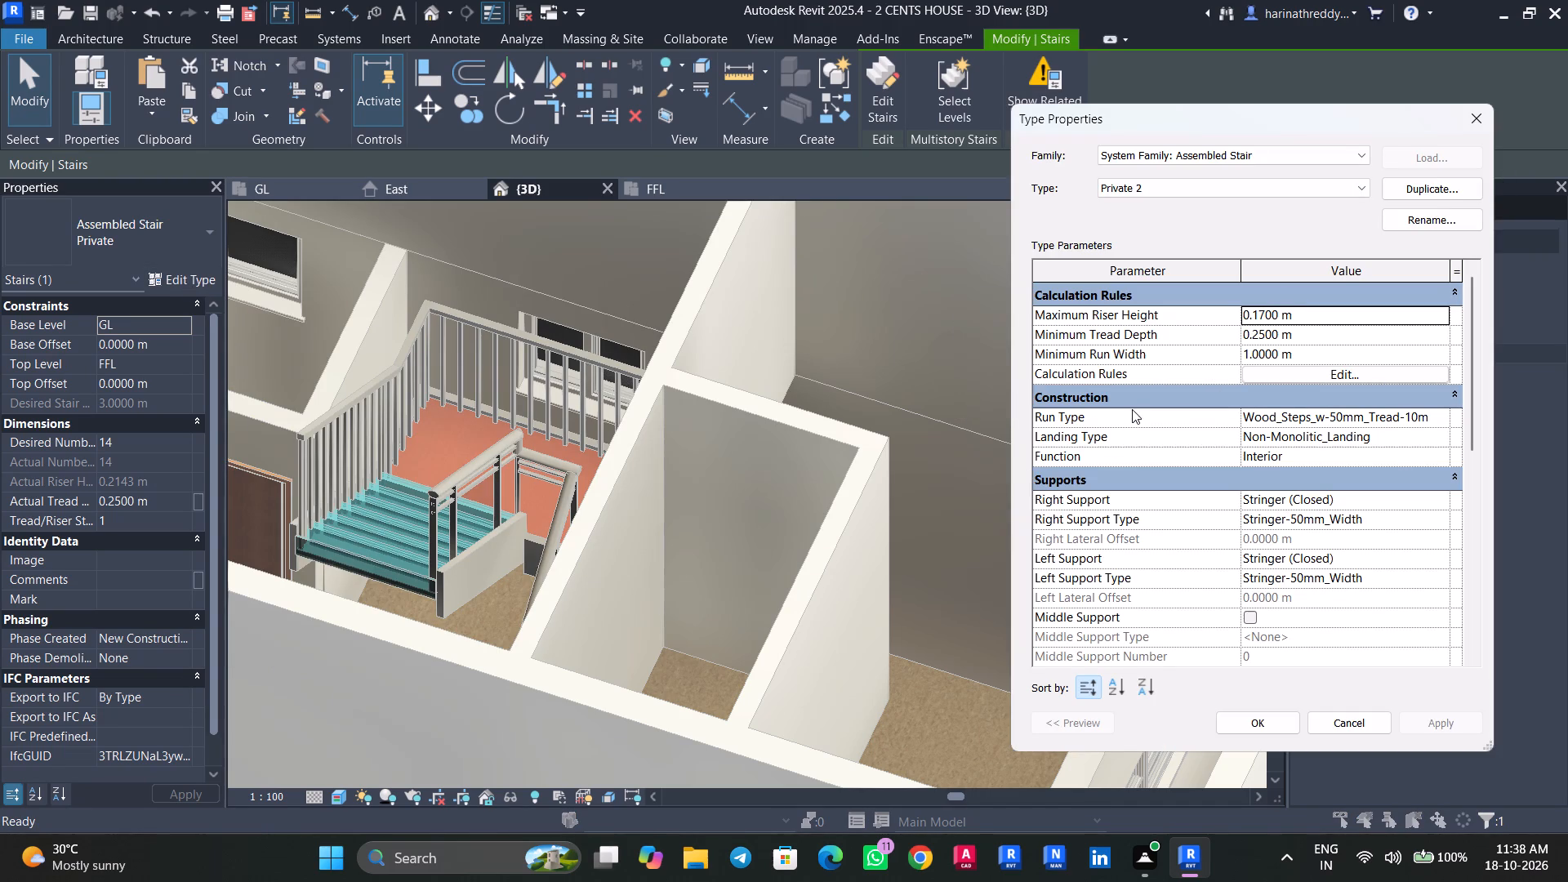
click(1445, 495)
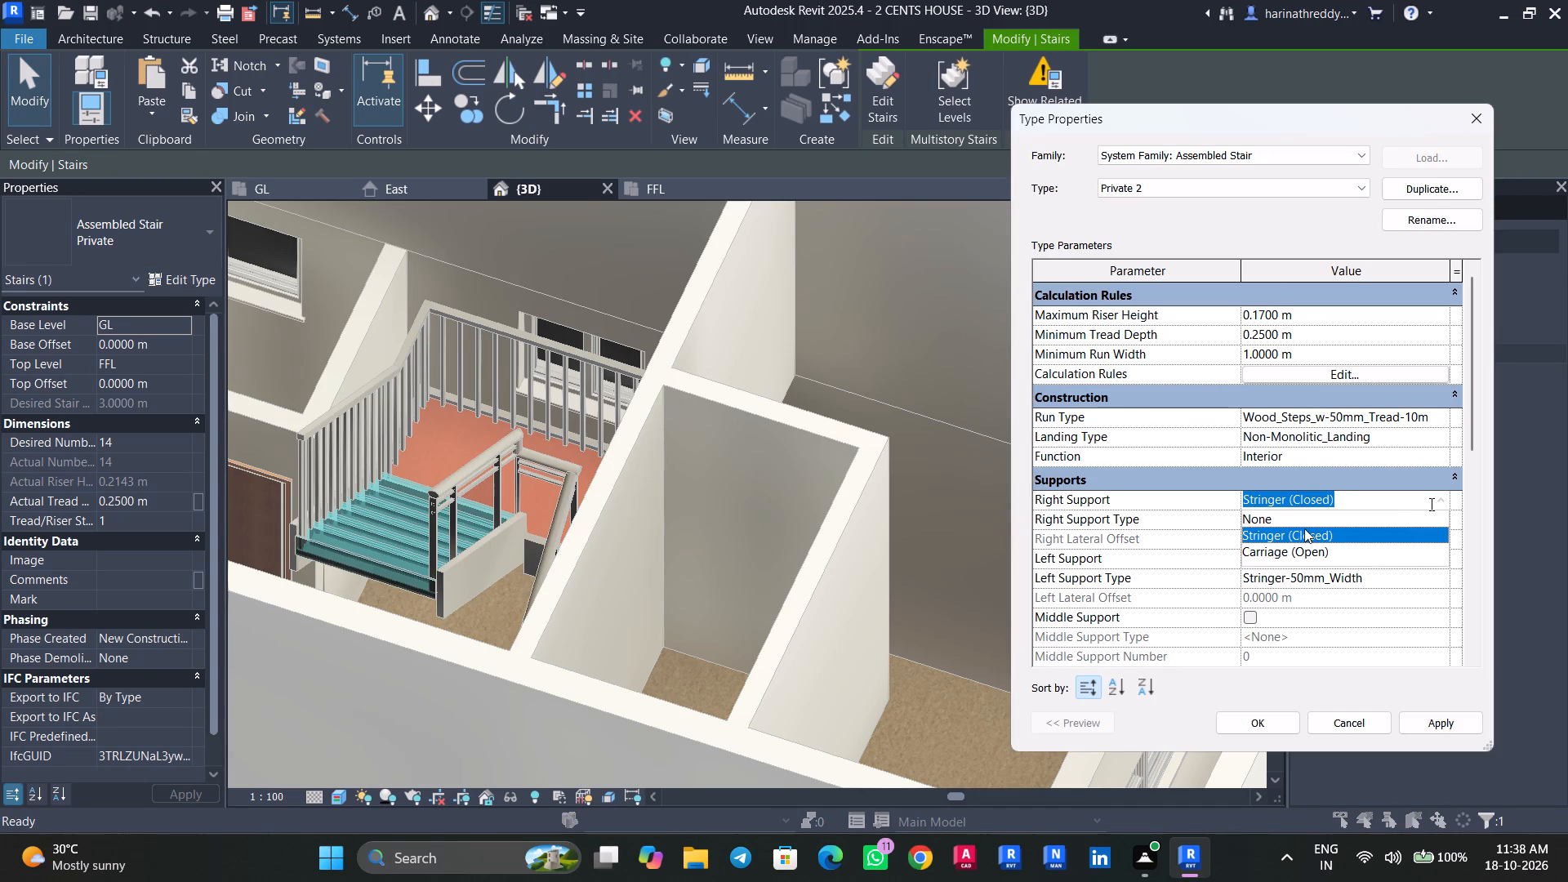
click(1297, 524)
click(1445, 558)
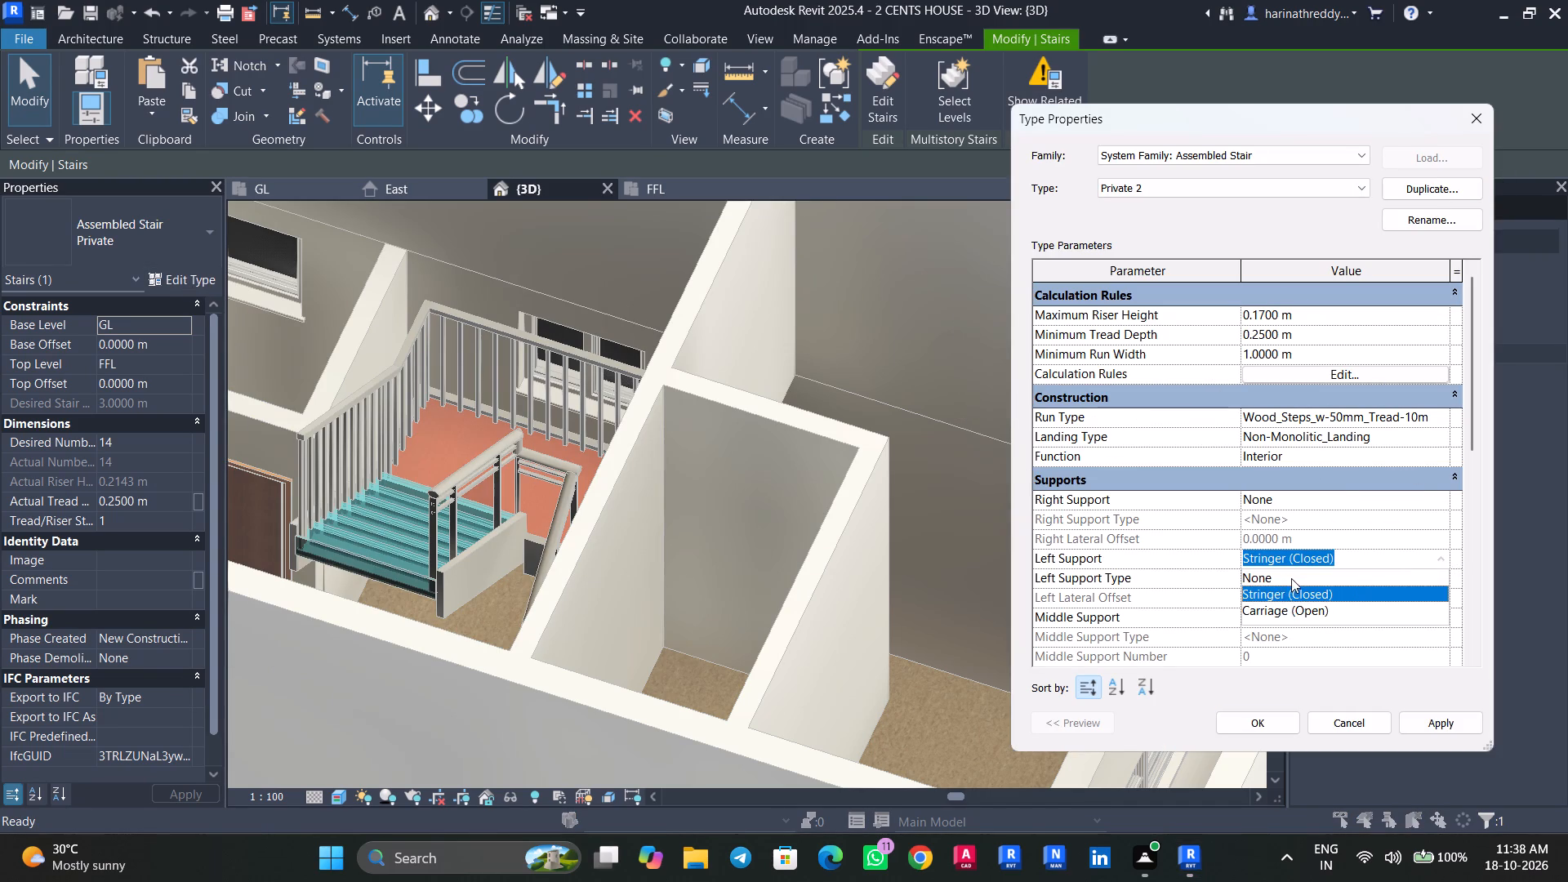
click(1291, 578)
click(1454, 718)
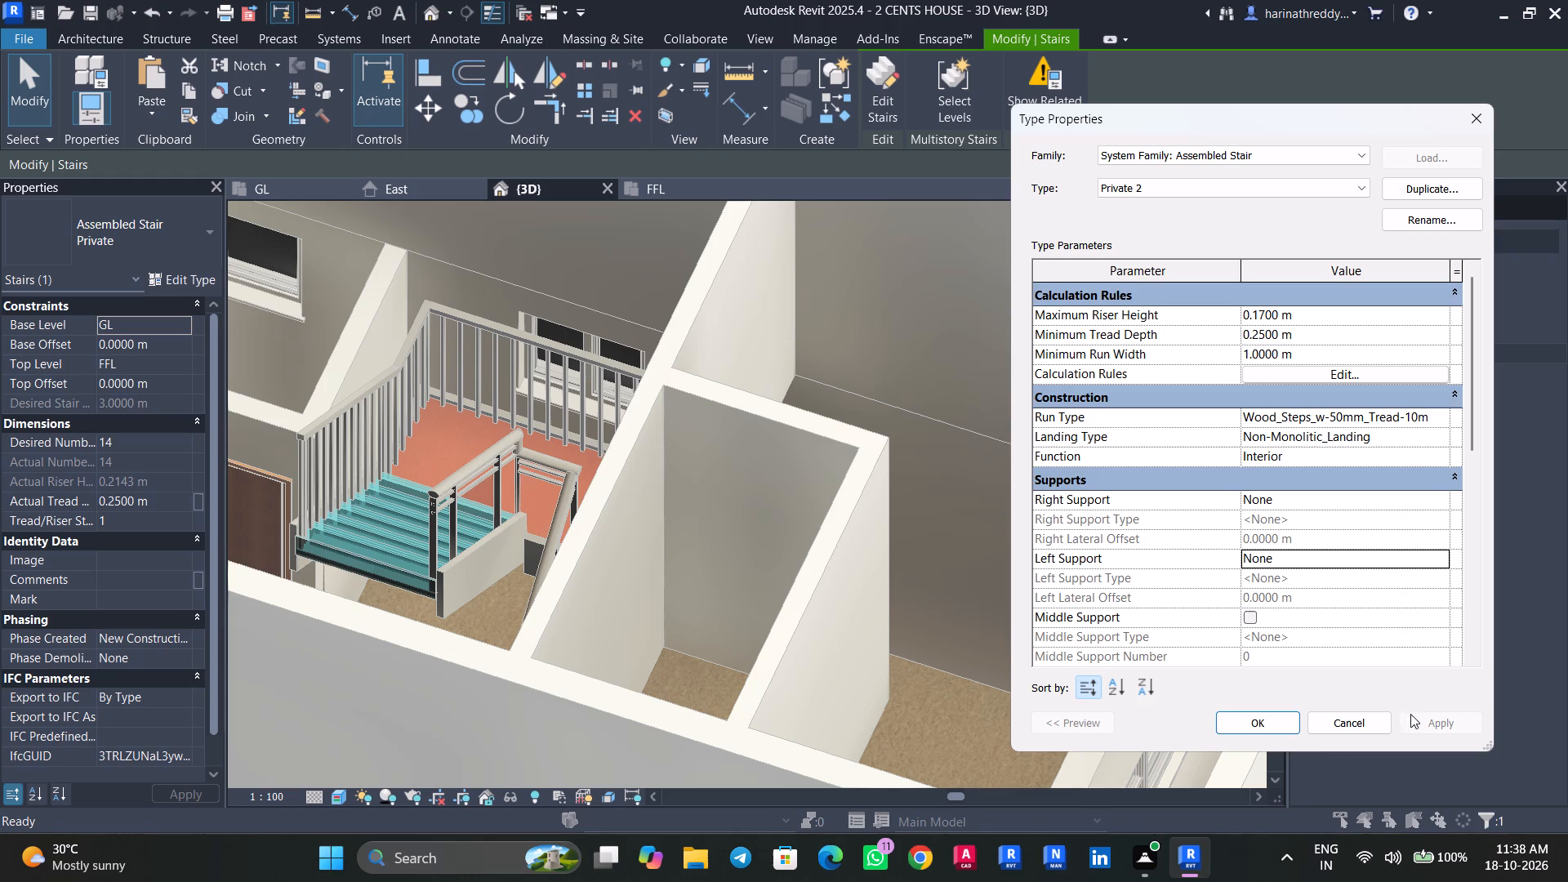
click(1292, 720)
scroll(421, 588, up, 1)
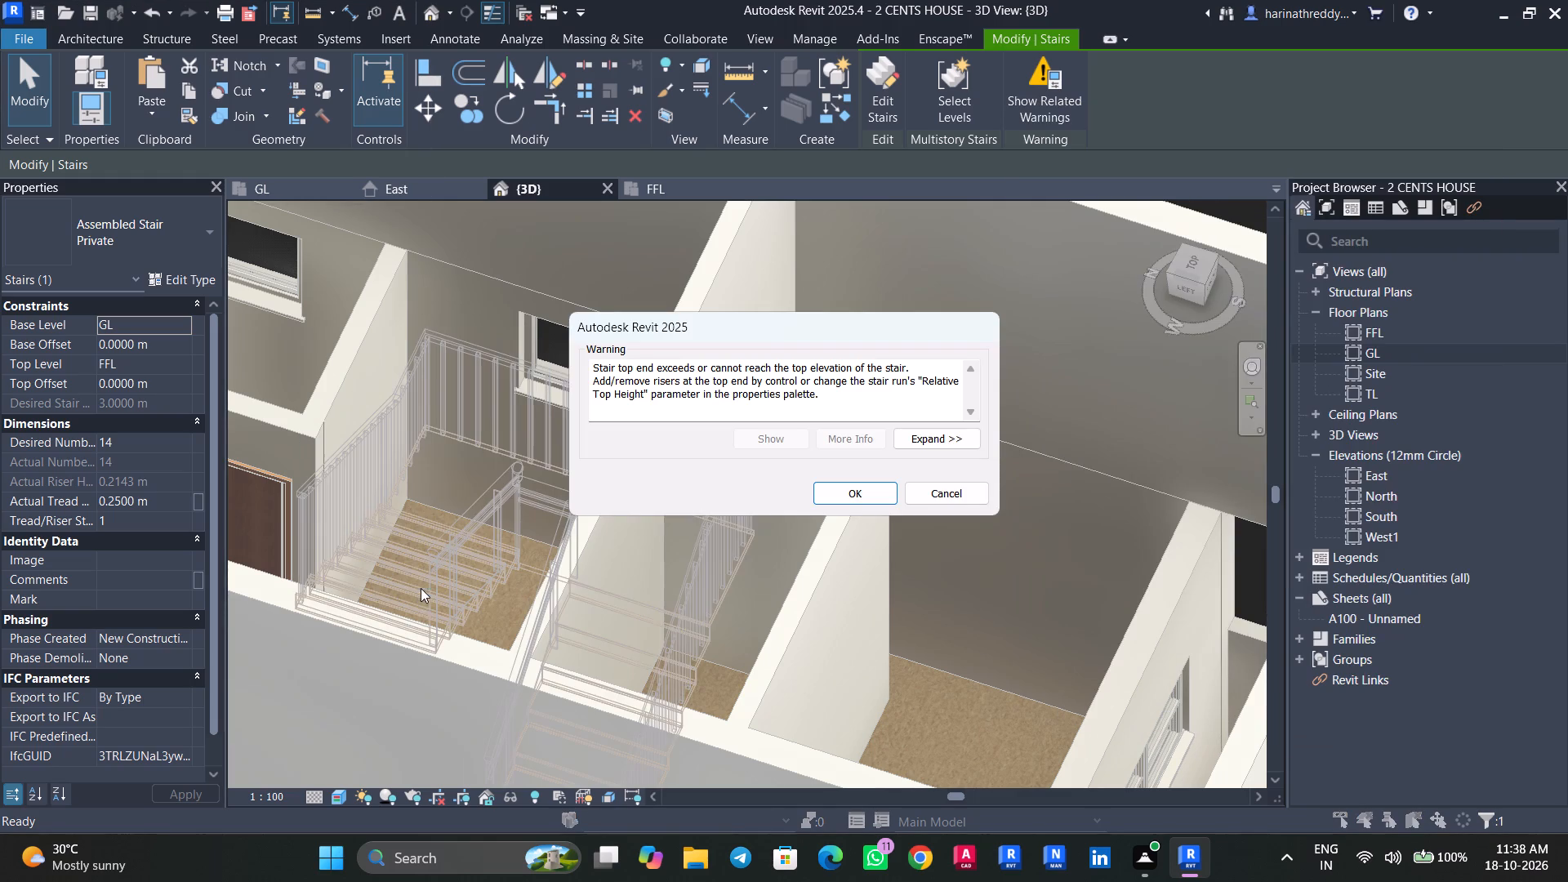
scroll(421, 588, up, 2)
click(817, 490)
key(Escape)
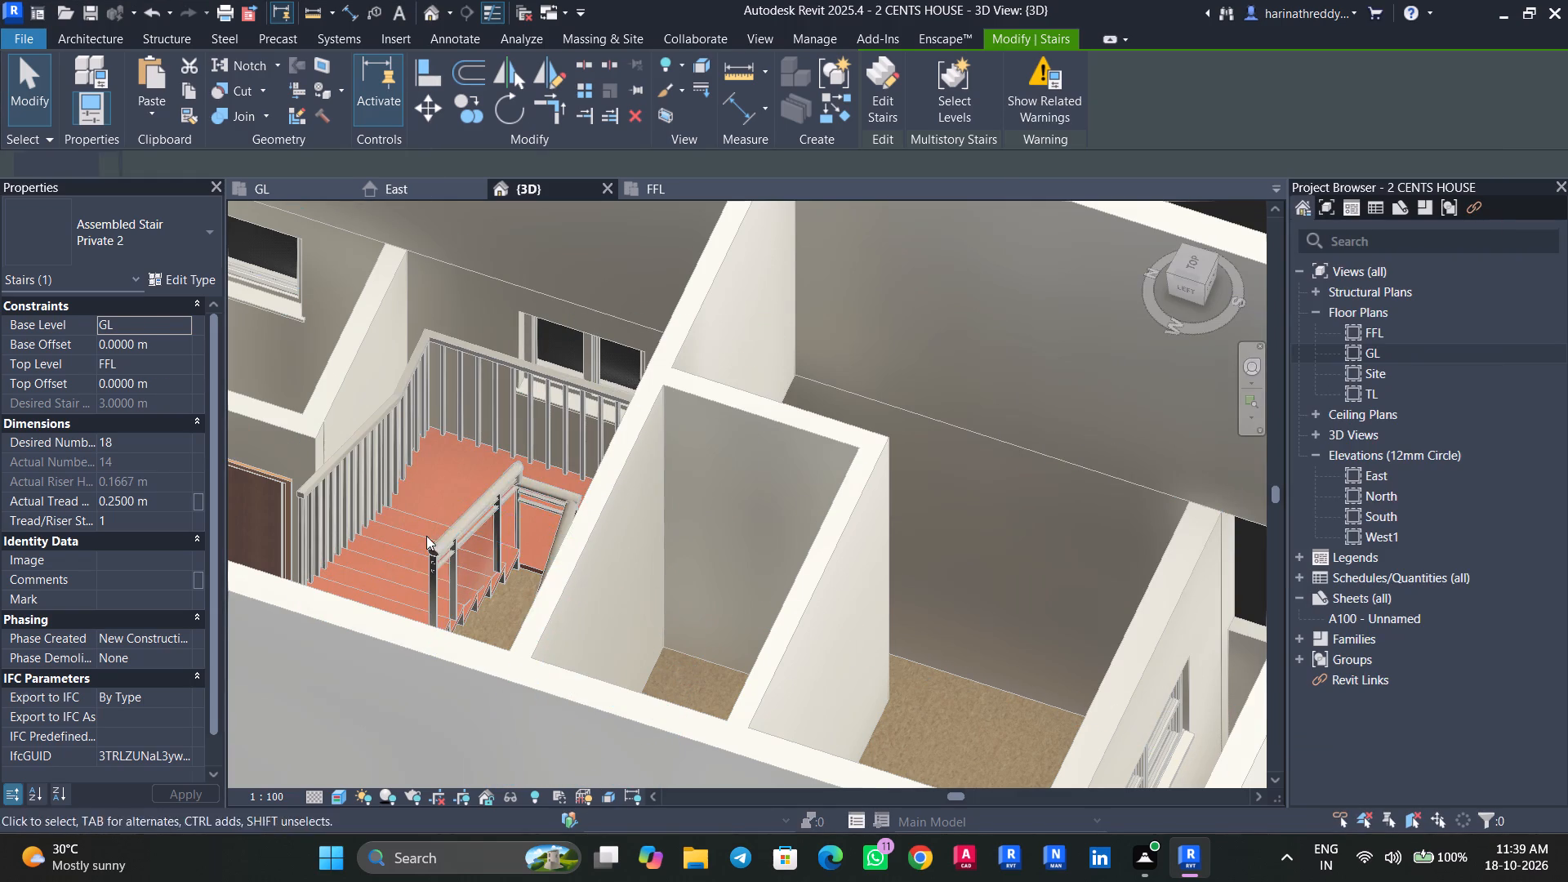
Change the GL-to-FFL stair's type to Cast-In-Place Stair Insitu_Concrete_150mm_Waist.
scroll(423, 551, down, 4)
shift+middle_drag(423, 551, 302, 702)
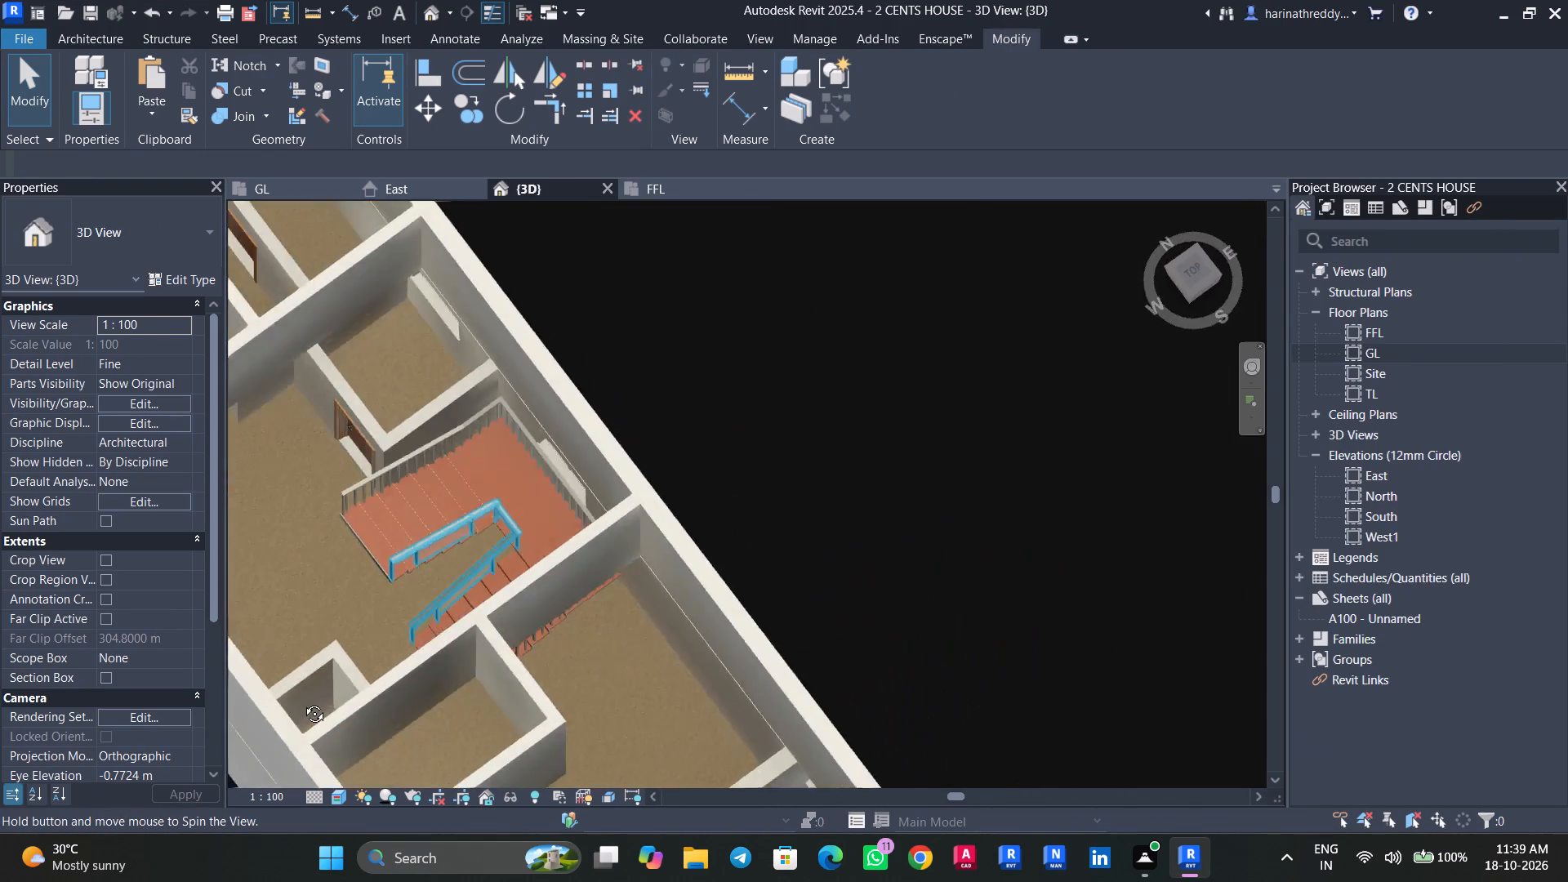
shift+middle_drag(302, 702, 300, 824)
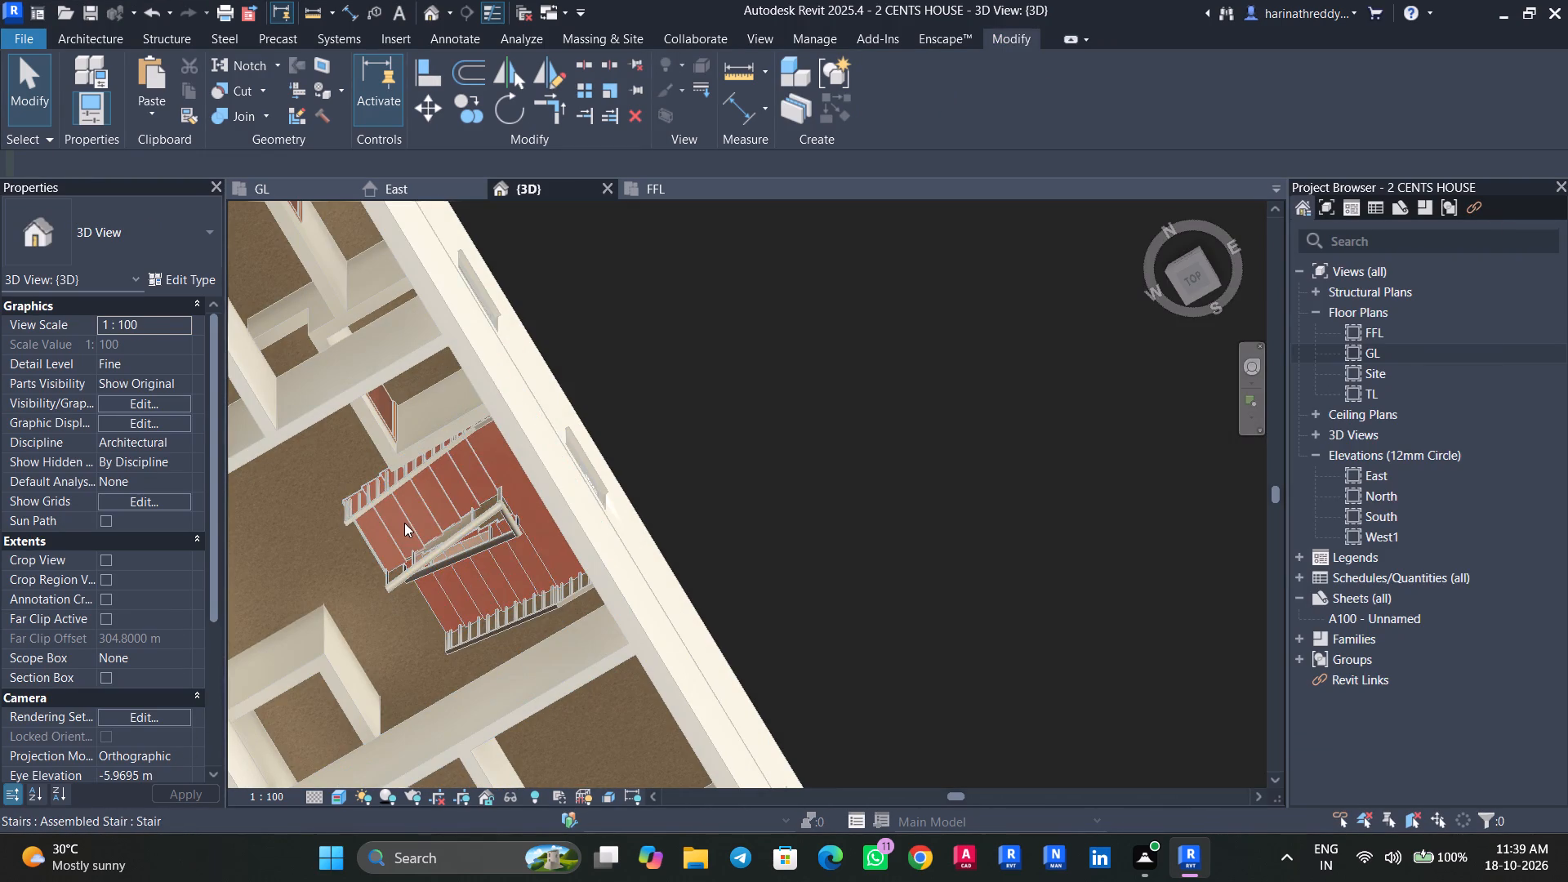
click(404, 523)
shift+middle_drag(403, 523, 487, 274)
click(136, 246)
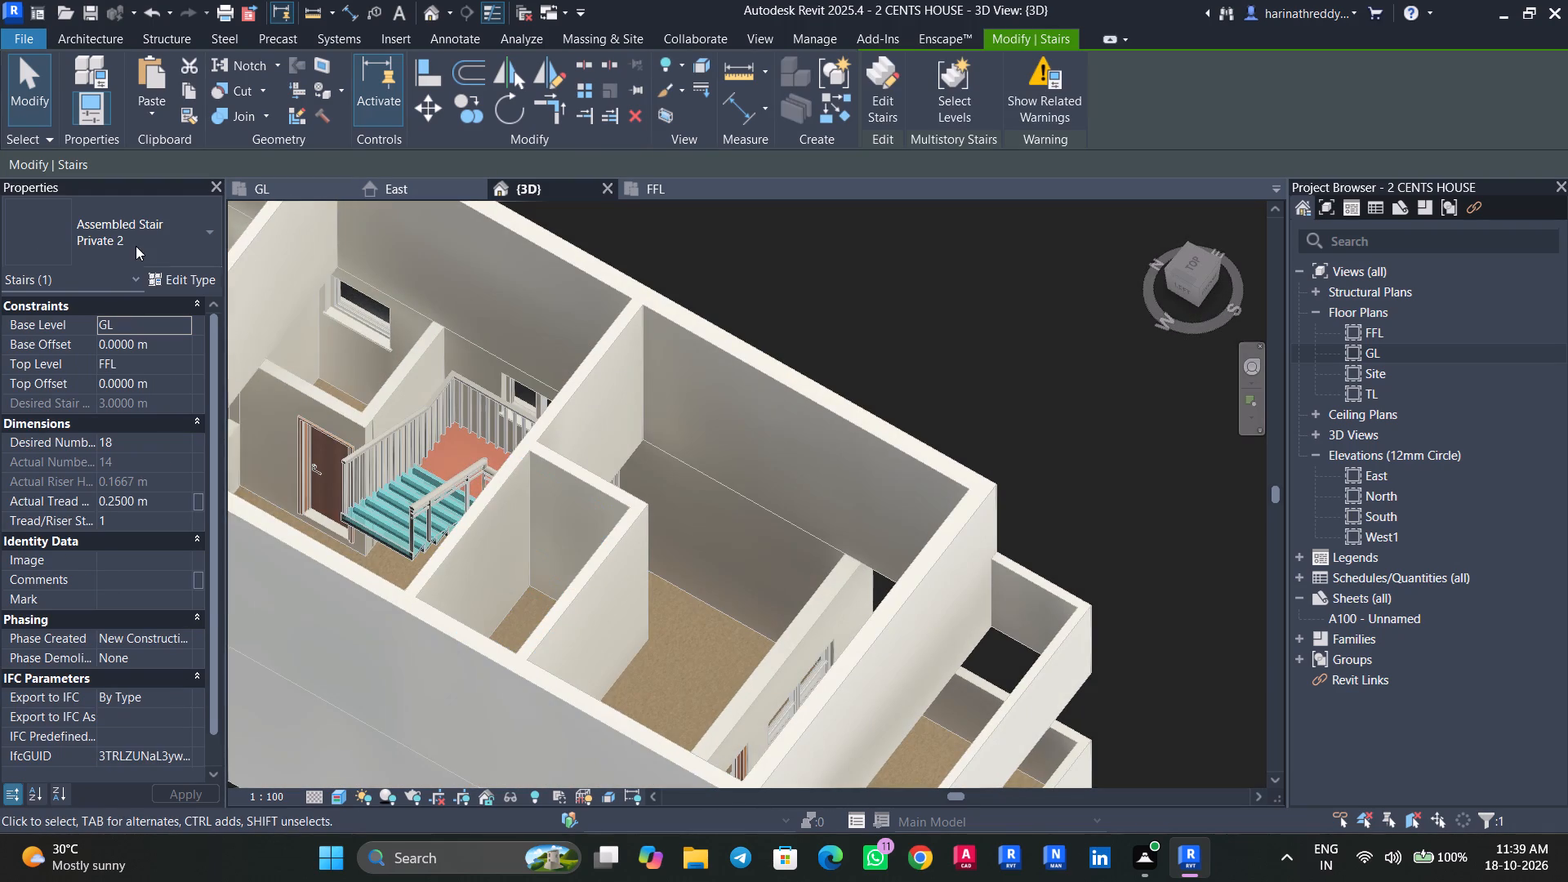
click(127, 455)
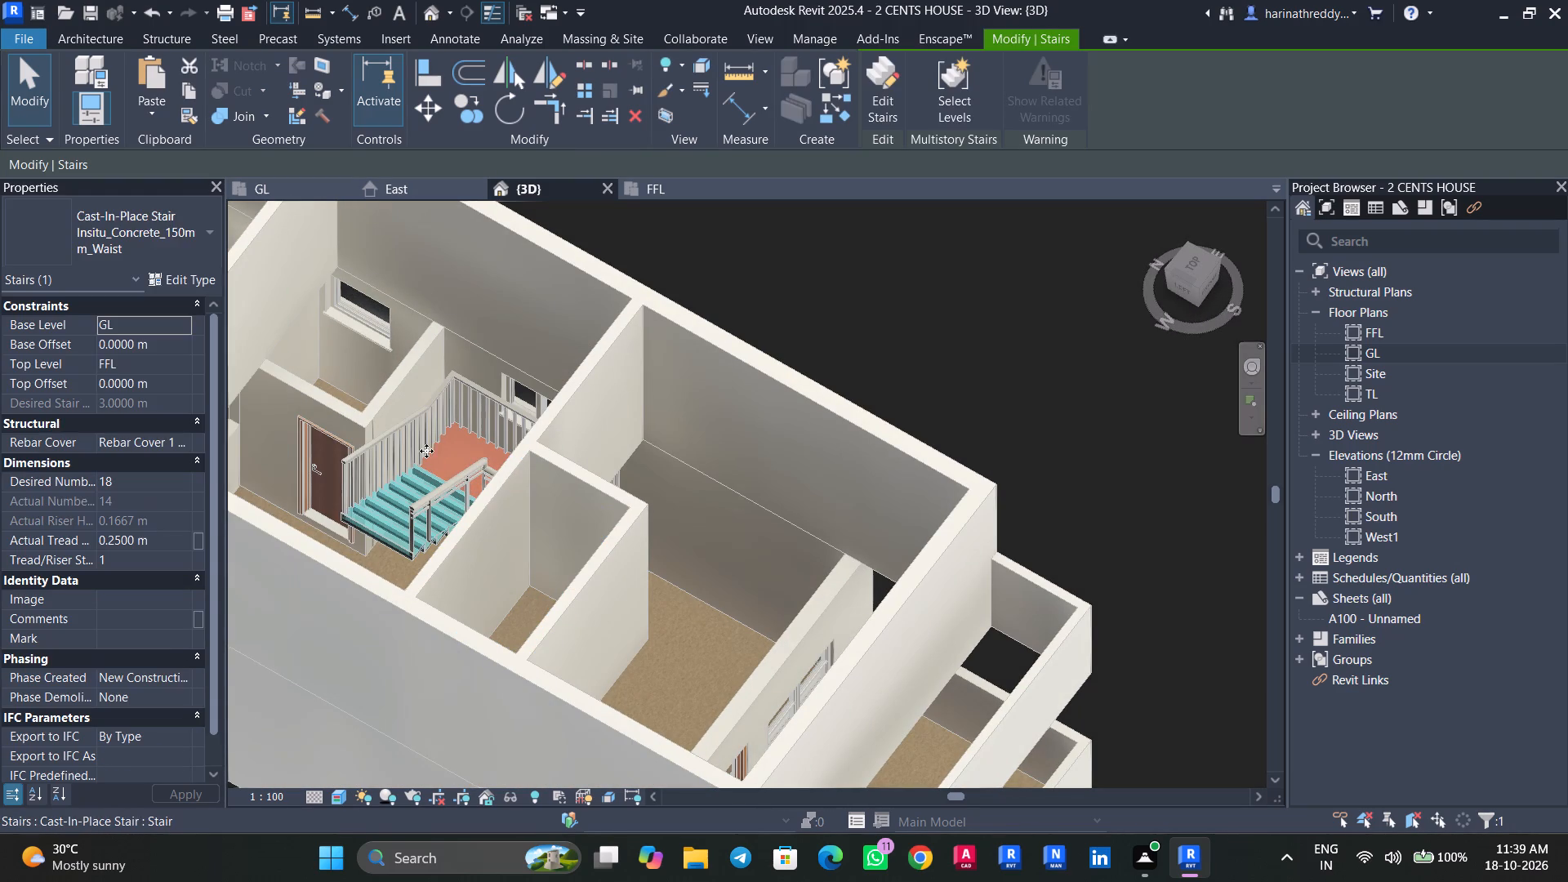
Set the GL-to-FFL stair's desired number of risers to 14.
key(Escape)
key(Escape)
click(377, 513)
shift+middle_drag(376, 515, 344, 534)
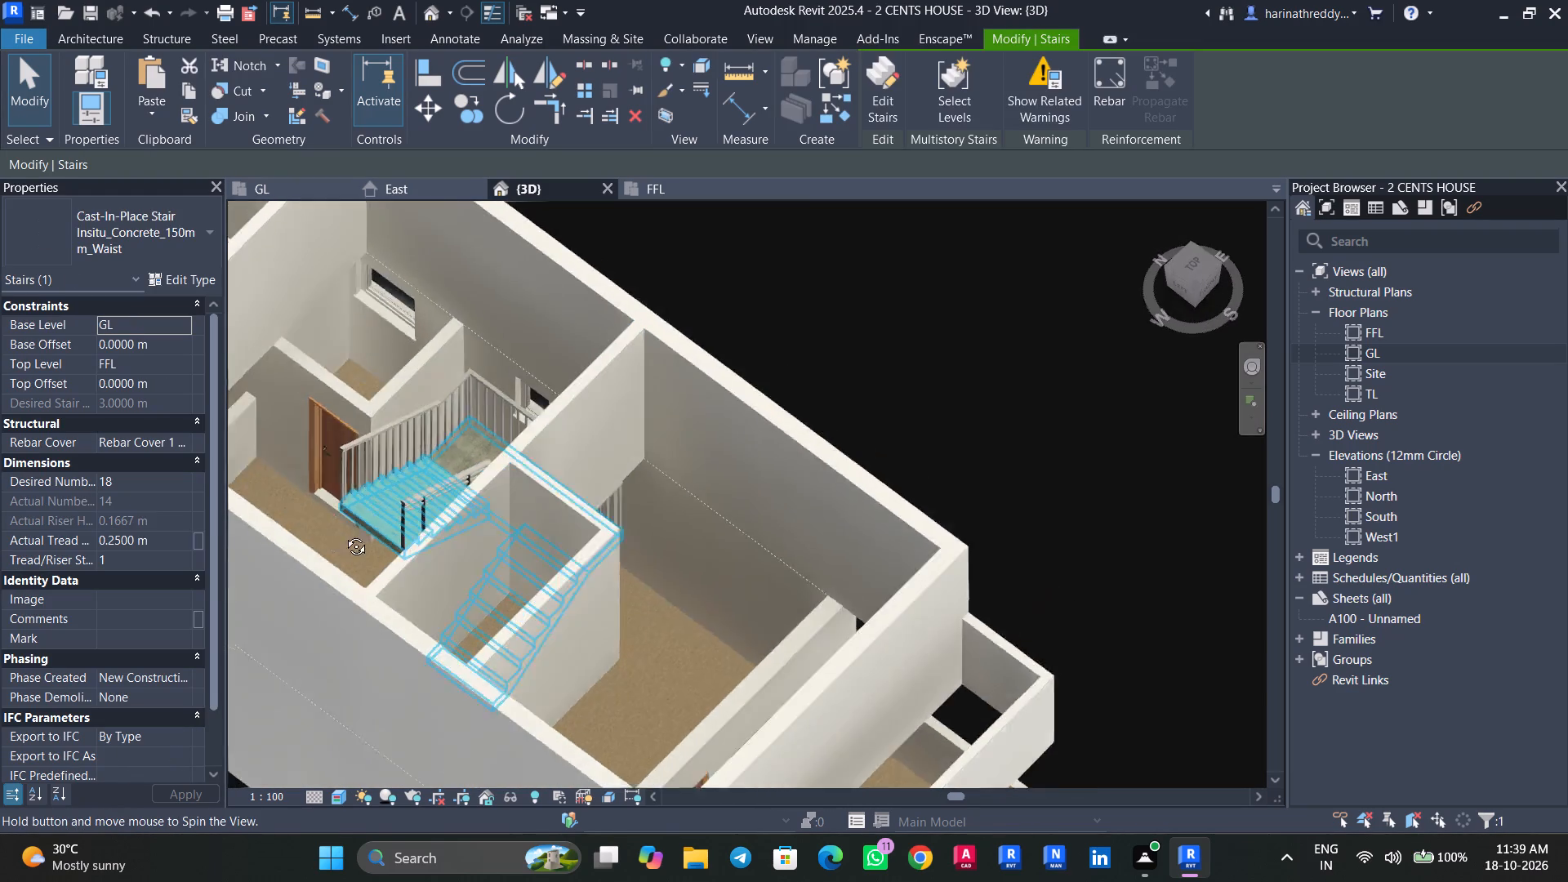
shift+middle_drag(344, 534, 422, 501)
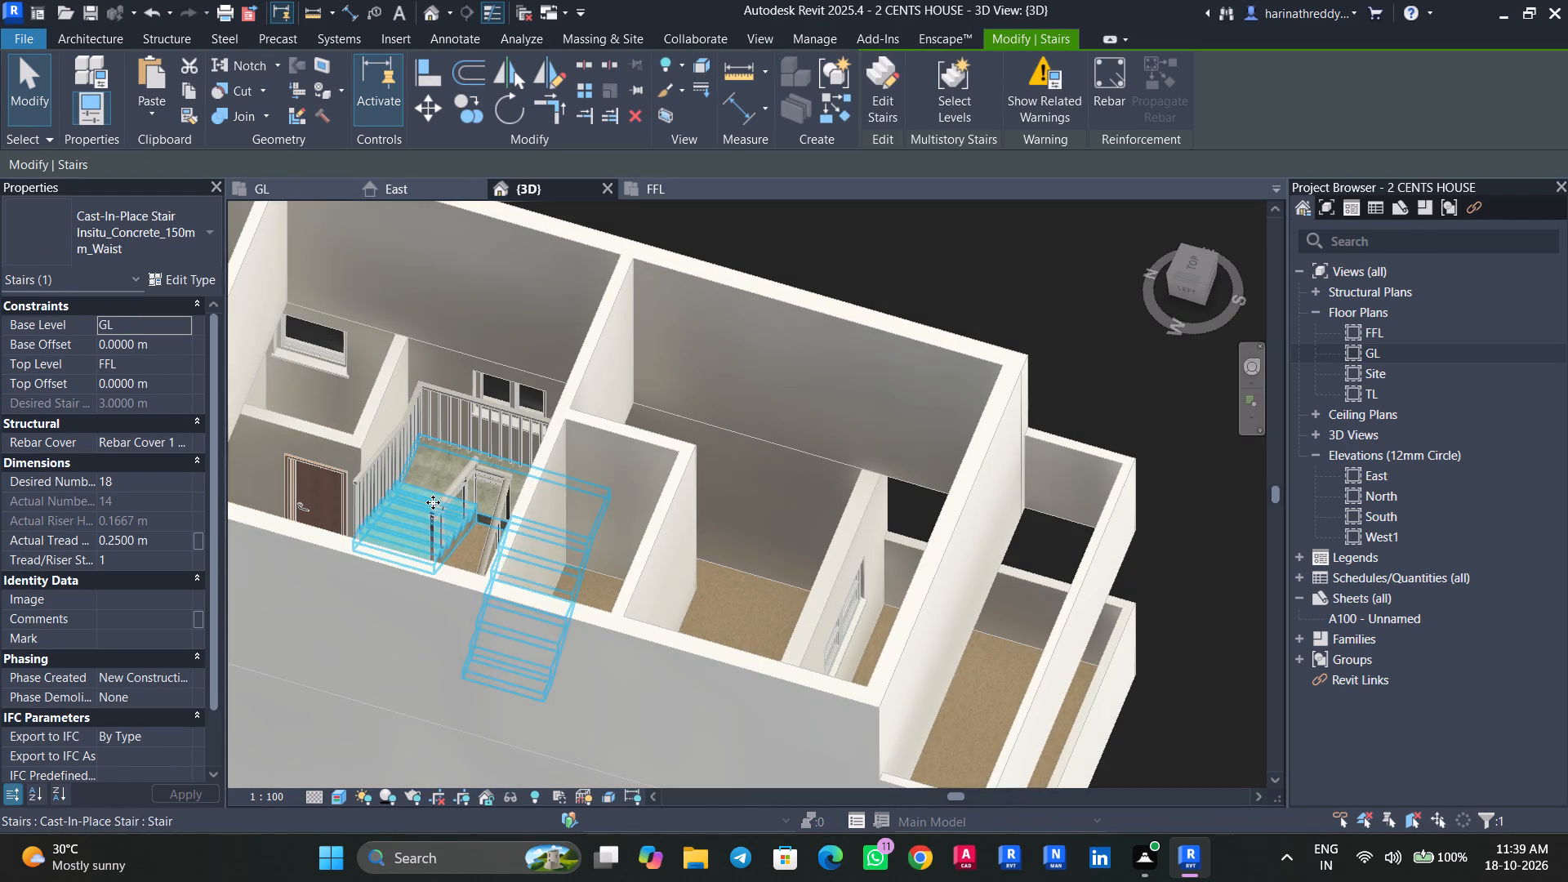
click(182, 481)
text(14)
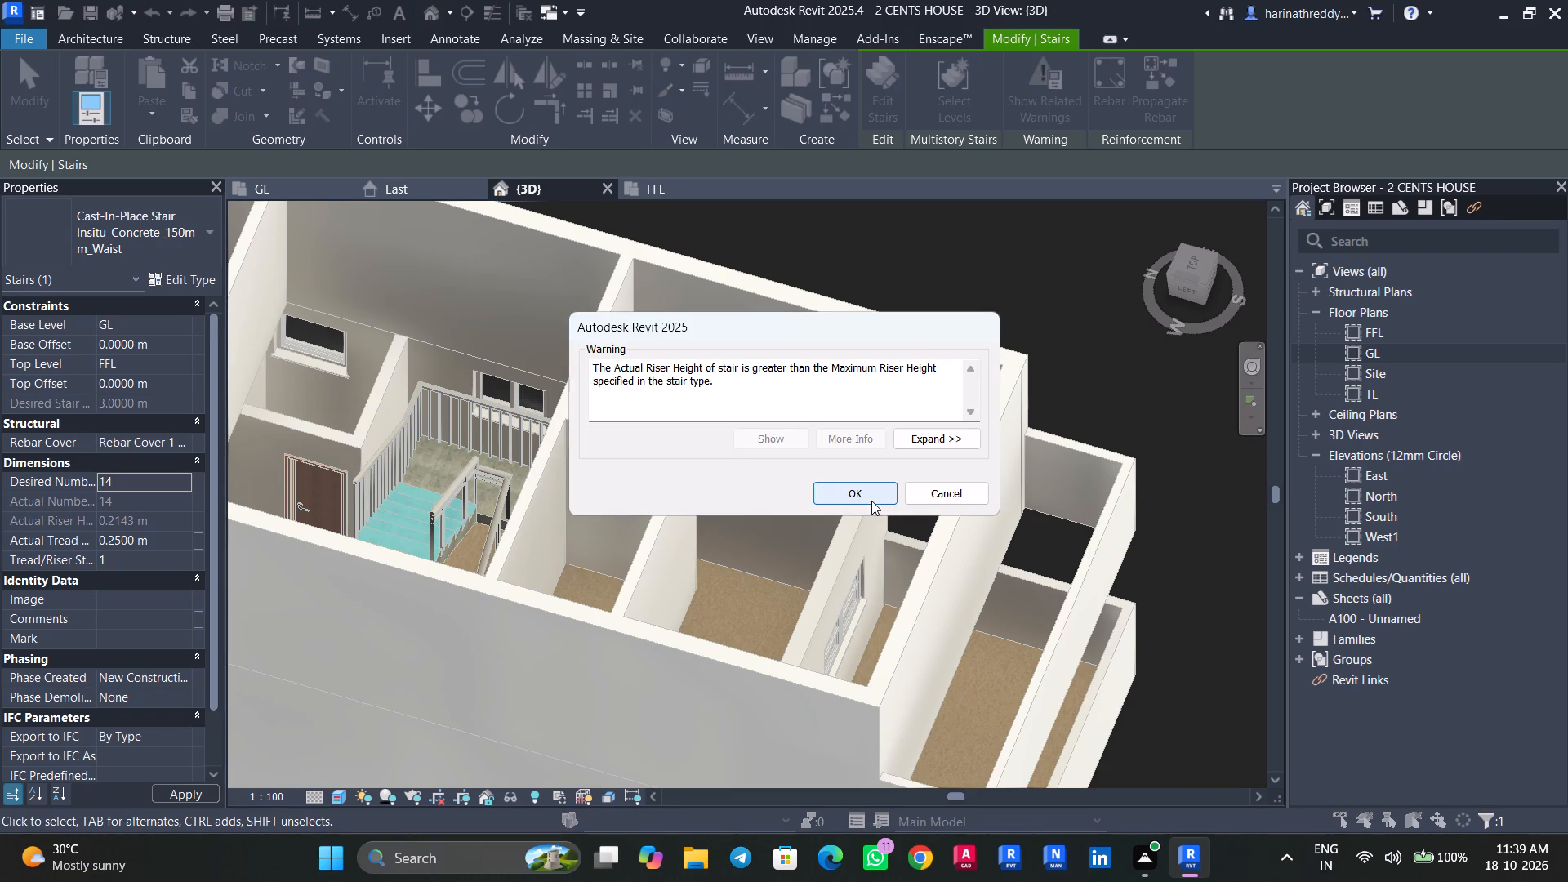
click(879, 497)
key(Escape)
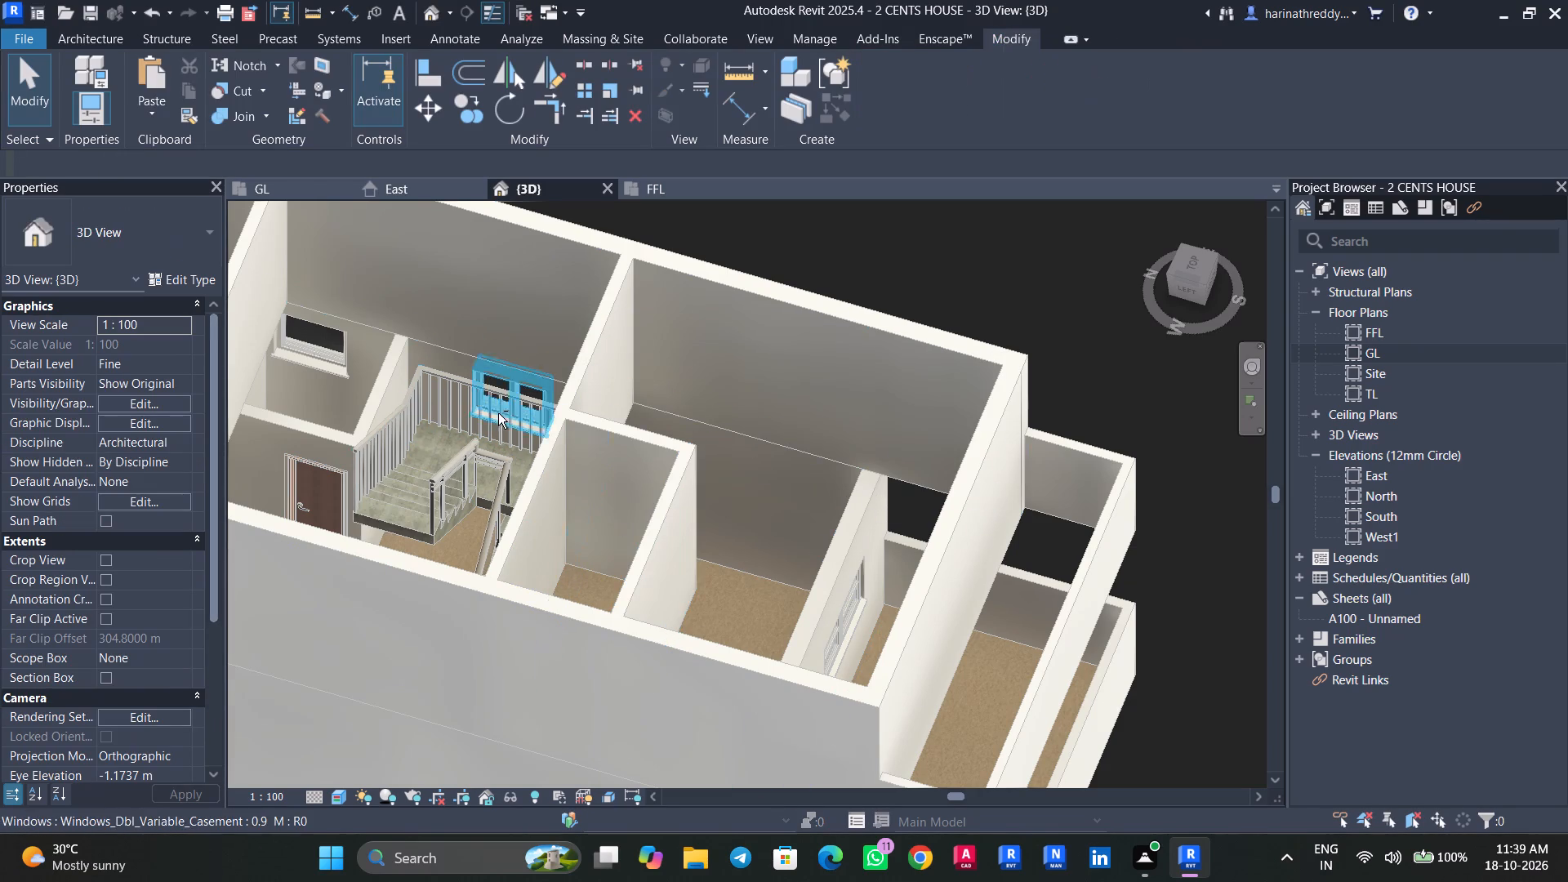
Change the stair's 1100mm outer railing to the Glass_Panel-Bottom_Fill type.
shift+middle_drag(506, 422, 747, 434)
click(536, 432)
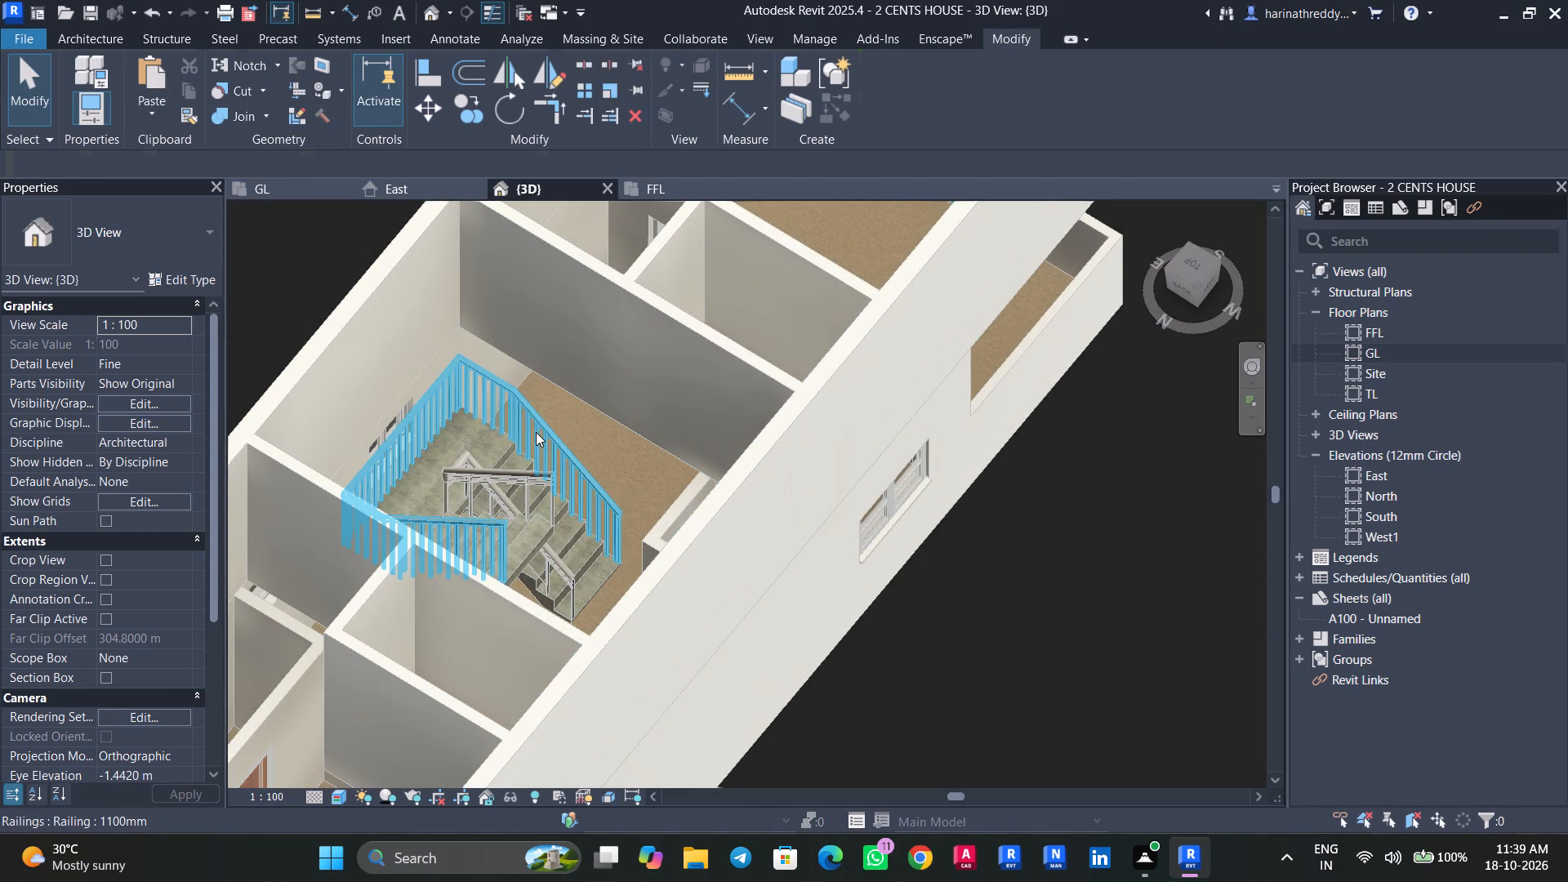
shift+middle_drag(535, 434, 550, 449)
click(120, 215)
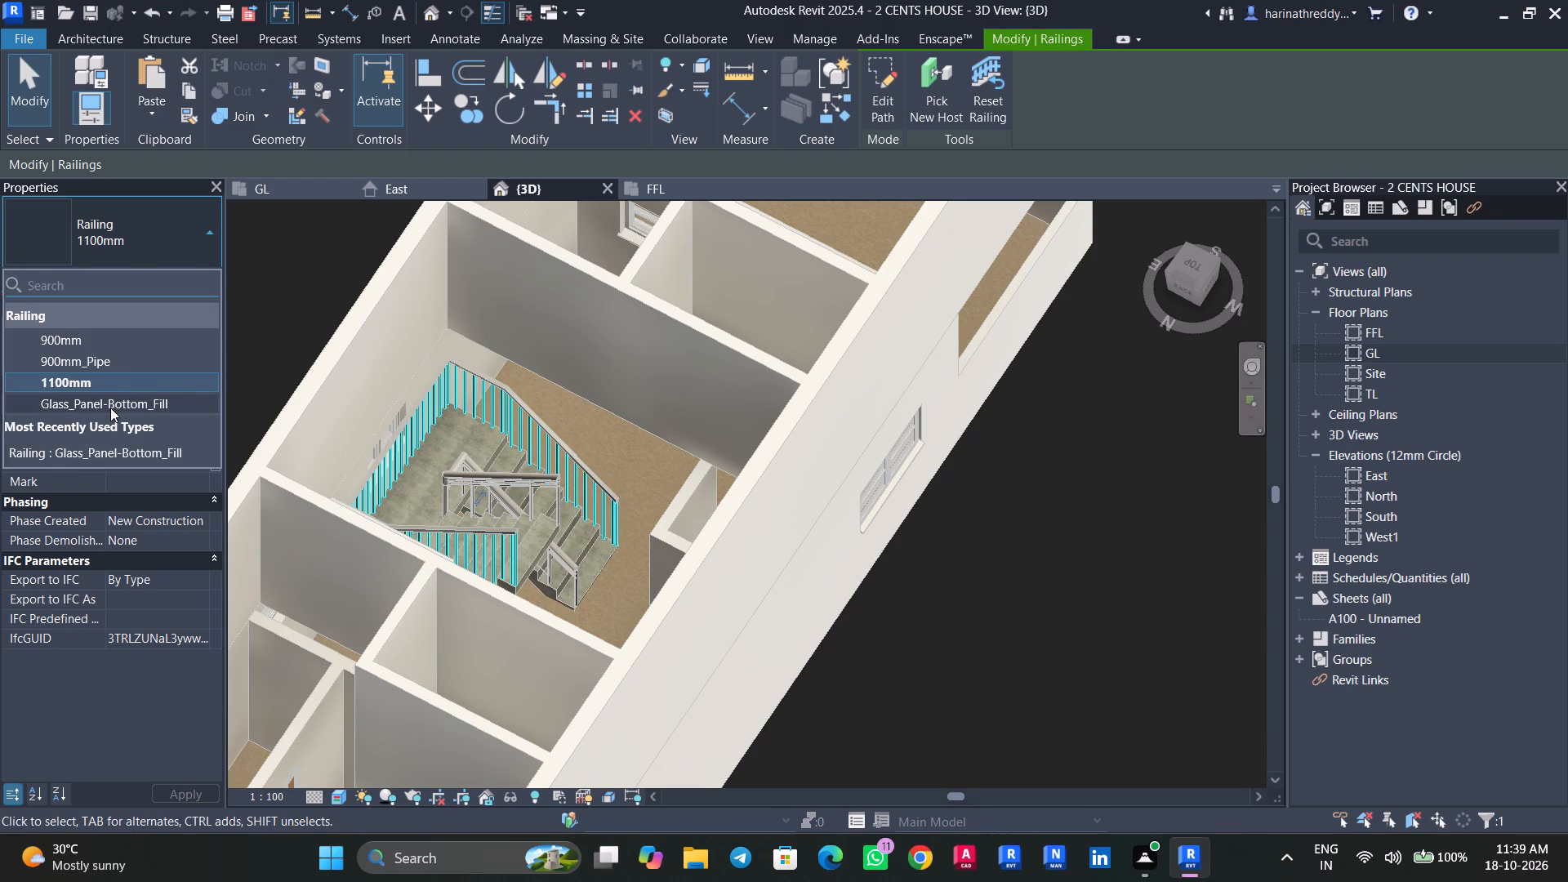
click(109, 403)
key(Escape)
key(Escape)
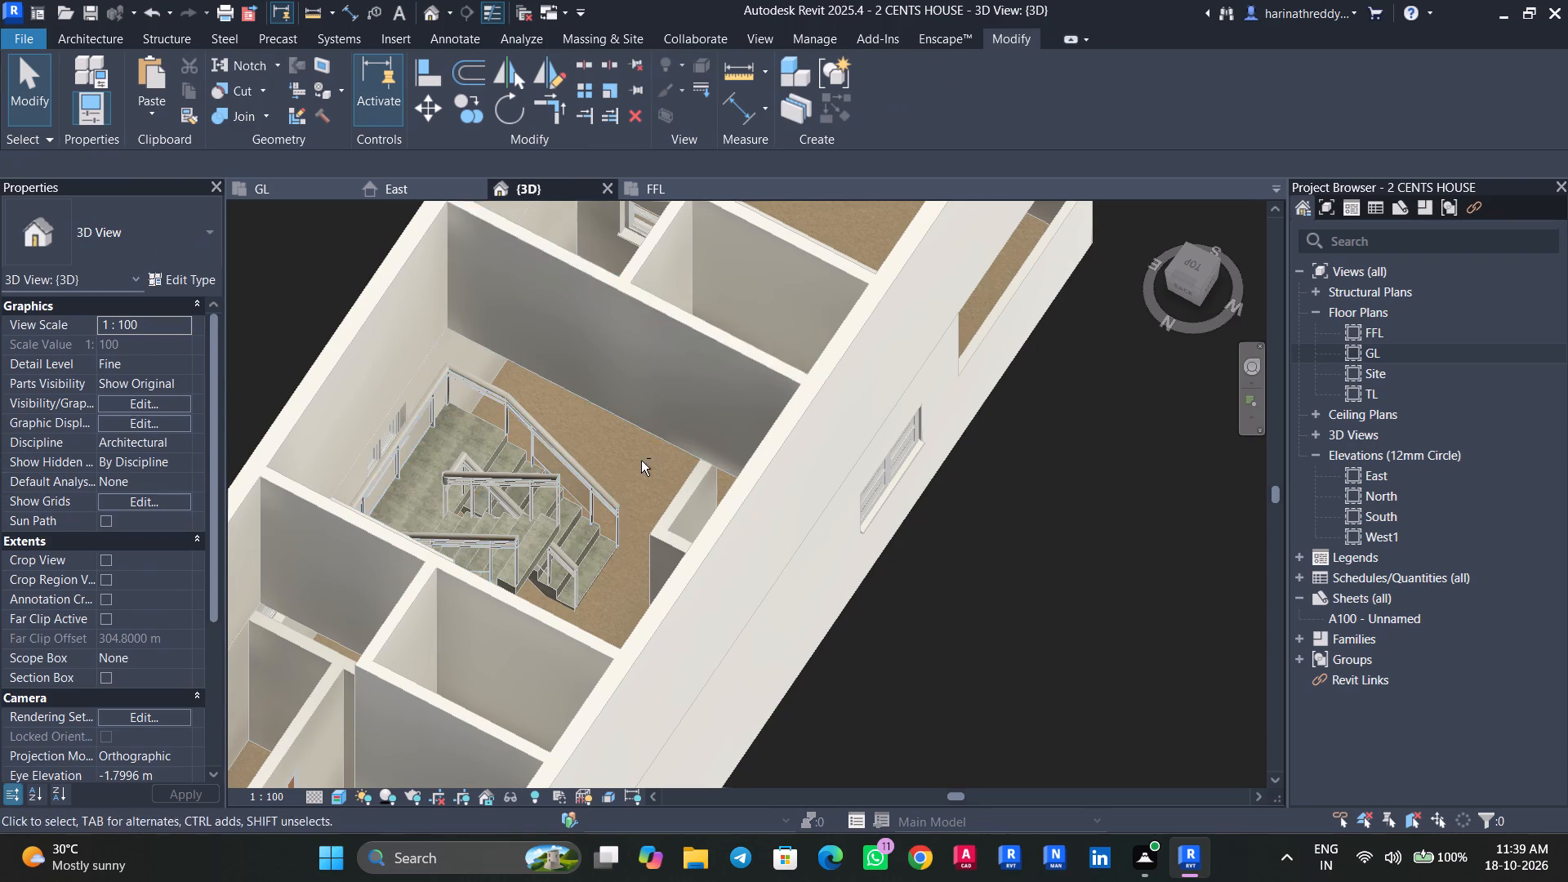
Examine the glass-railed stair and the windows in the adjacent exterior wall from inside and outside in 3D.
shift+middle_drag(639, 461, 437, 457)
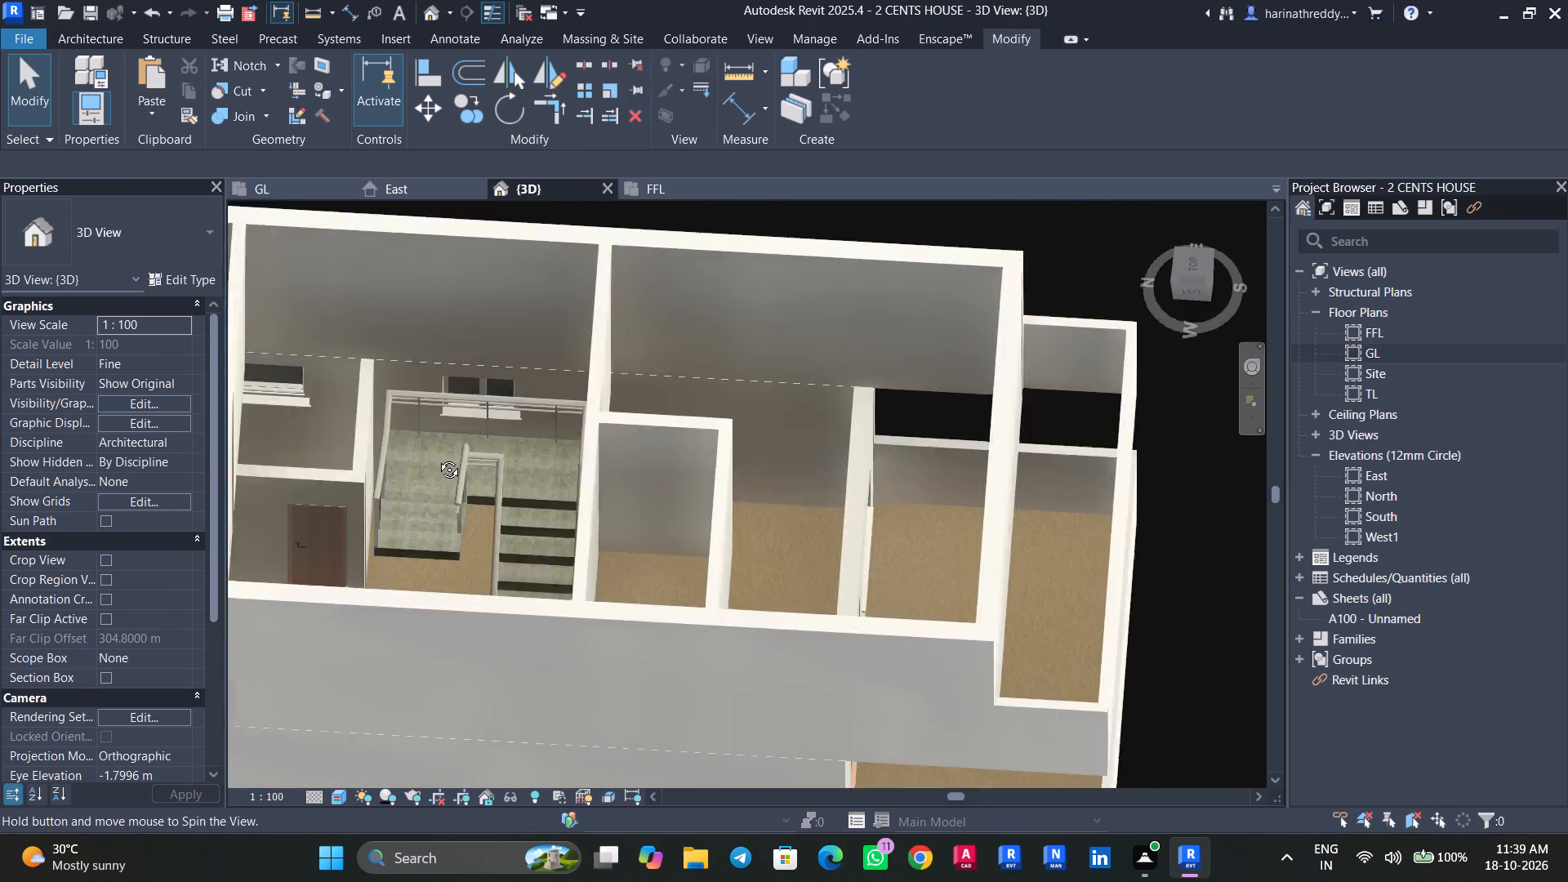
shift+middle_drag(437, 457, 904, 318)
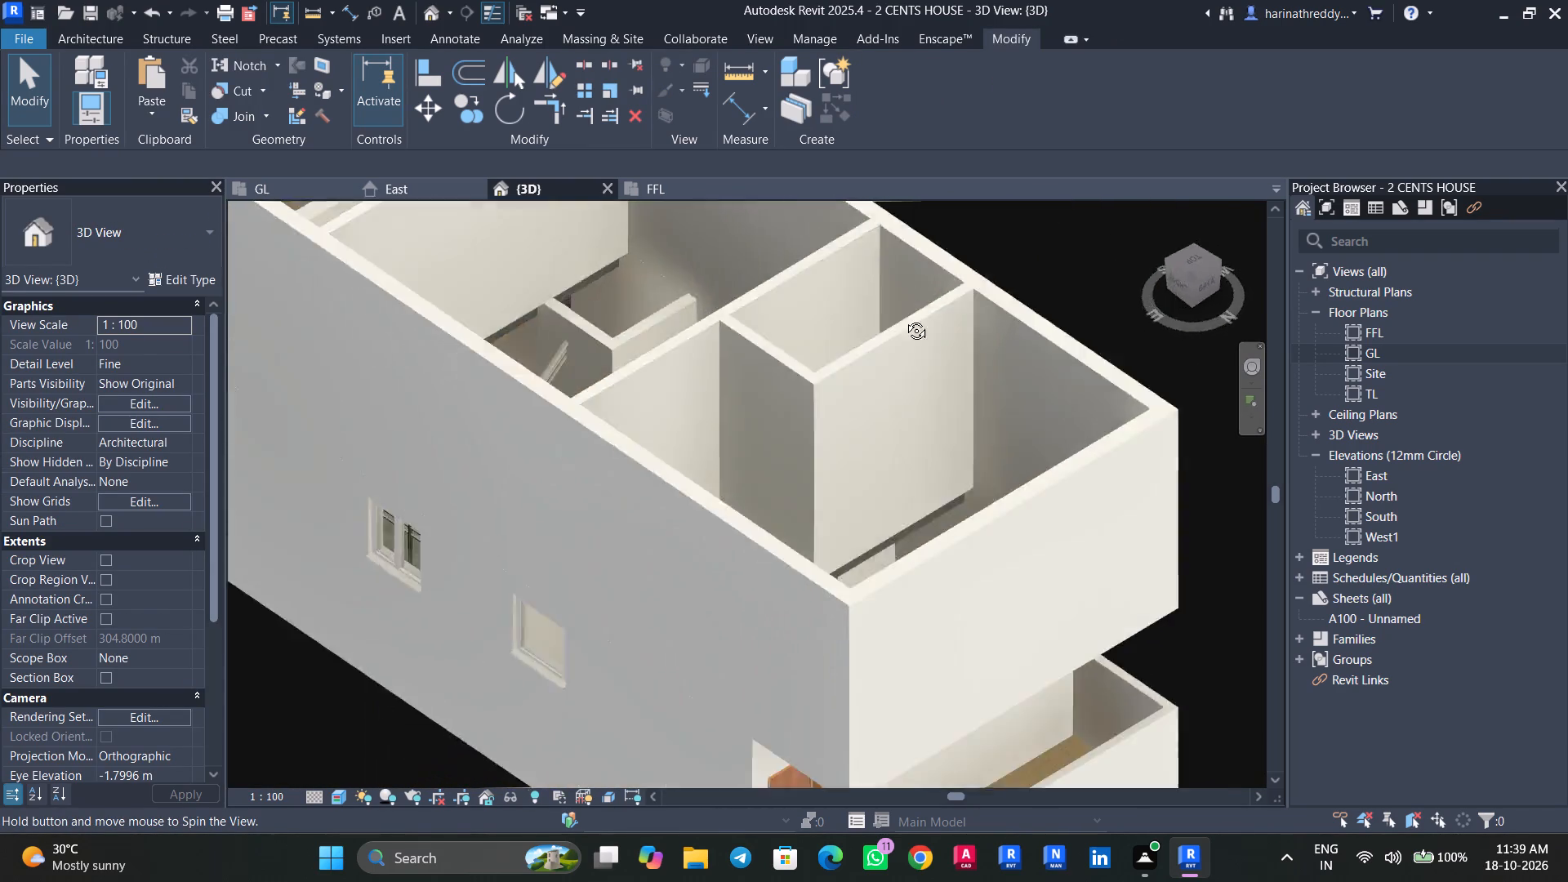
shift+middle_drag(904, 318, 845, 337)
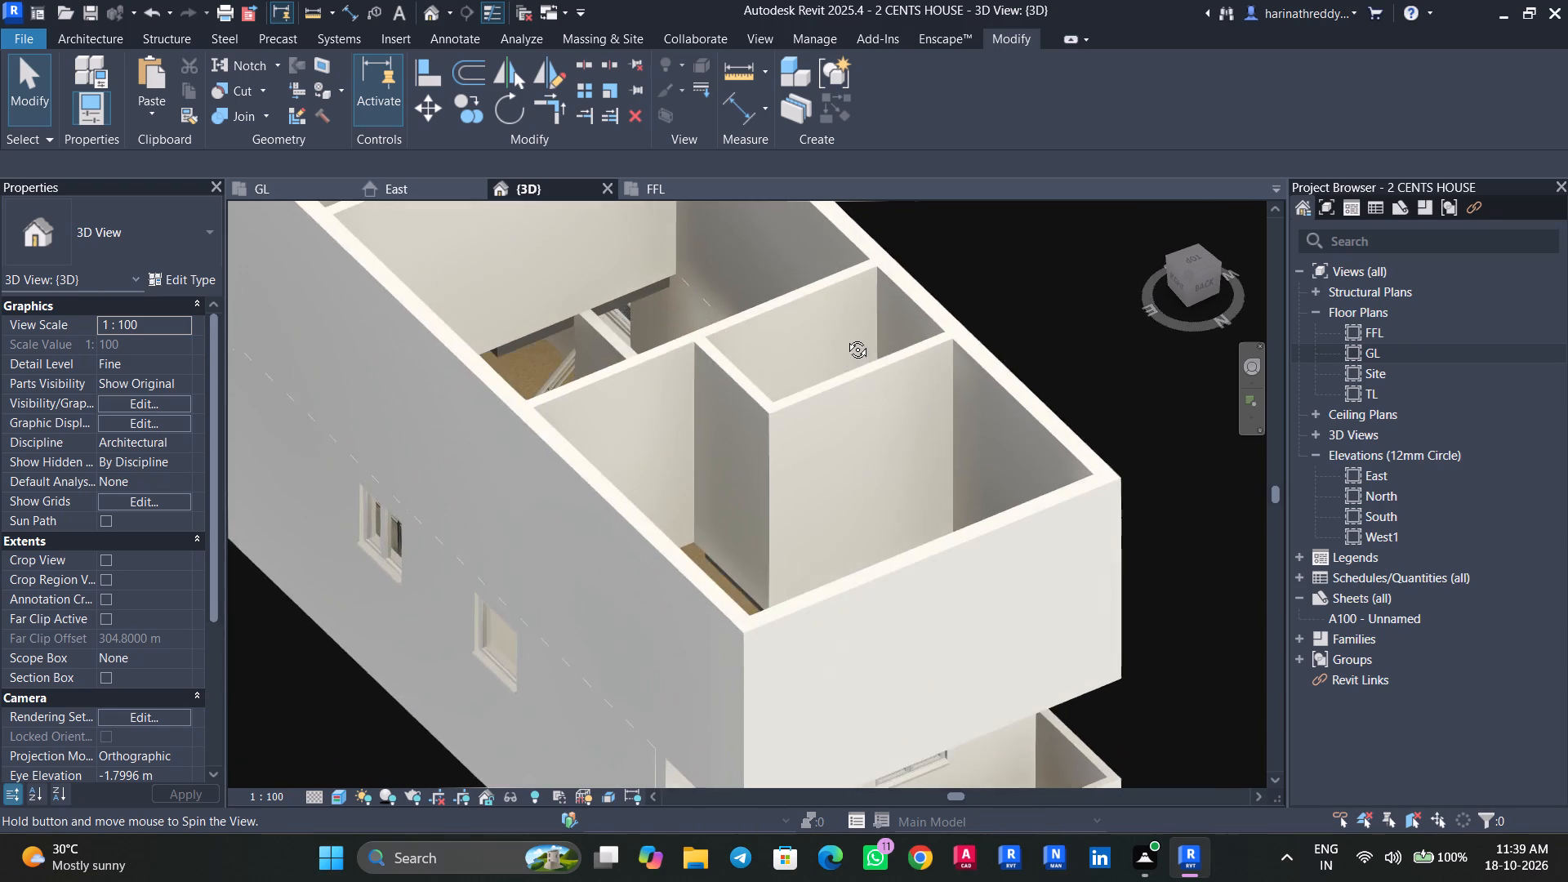
shift+middle_drag(845, 337, 844, 341)
scroll(412, 531, down, 1)
scroll(412, 531, up, 2)
shift+middle_drag(416, 530, 570, 359)
shift+scroll(570, 359, up, 1)
click(580, 440)
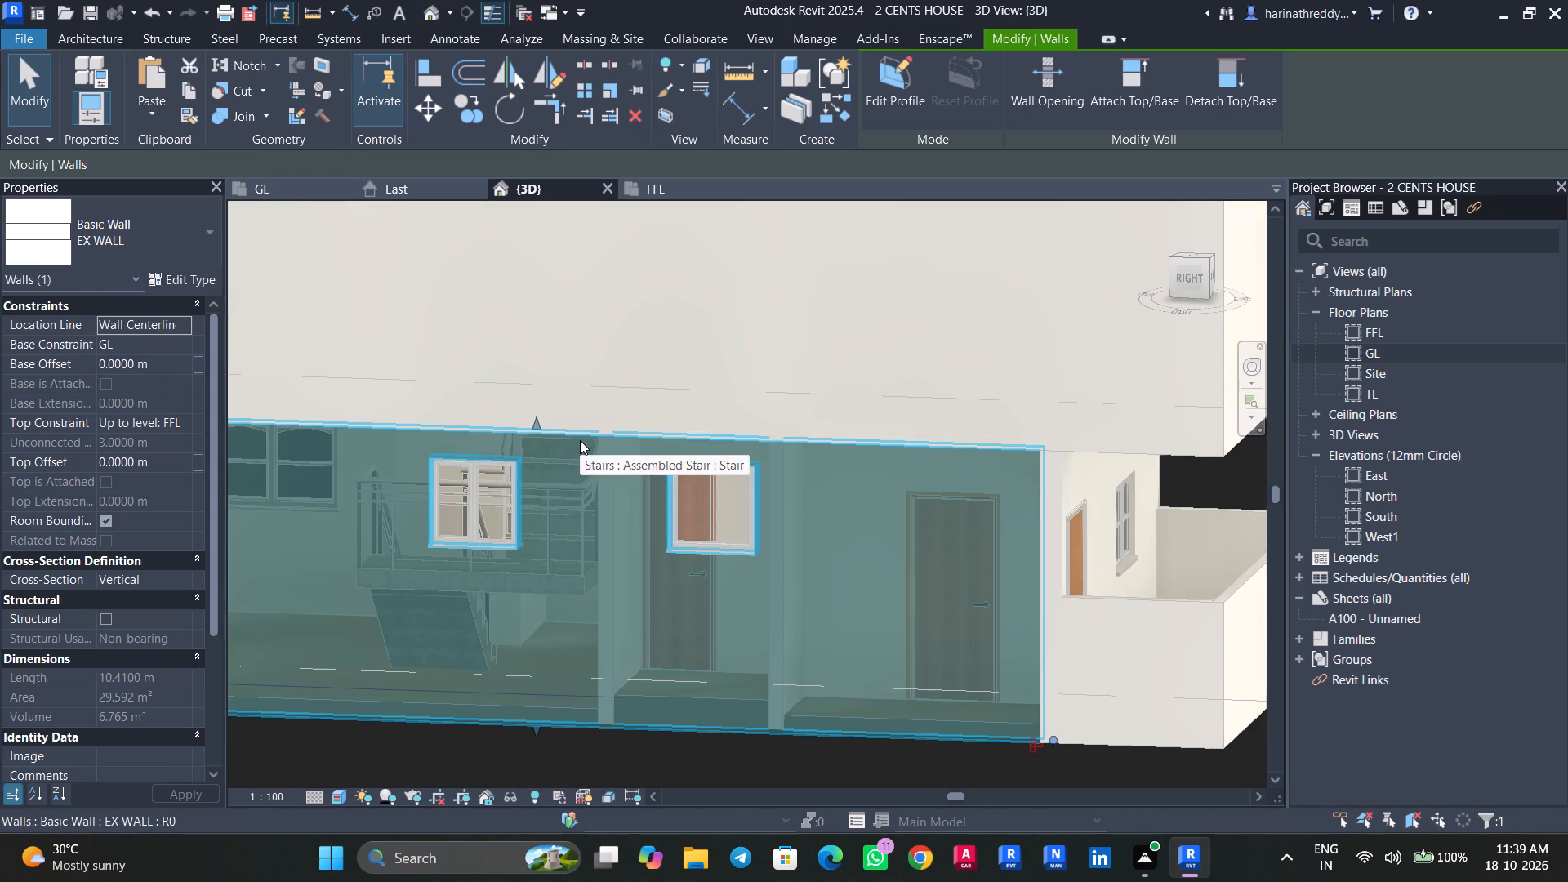
key(Escape)
key(Escape)
shift+middle_drag(651, 382, 506, 421)
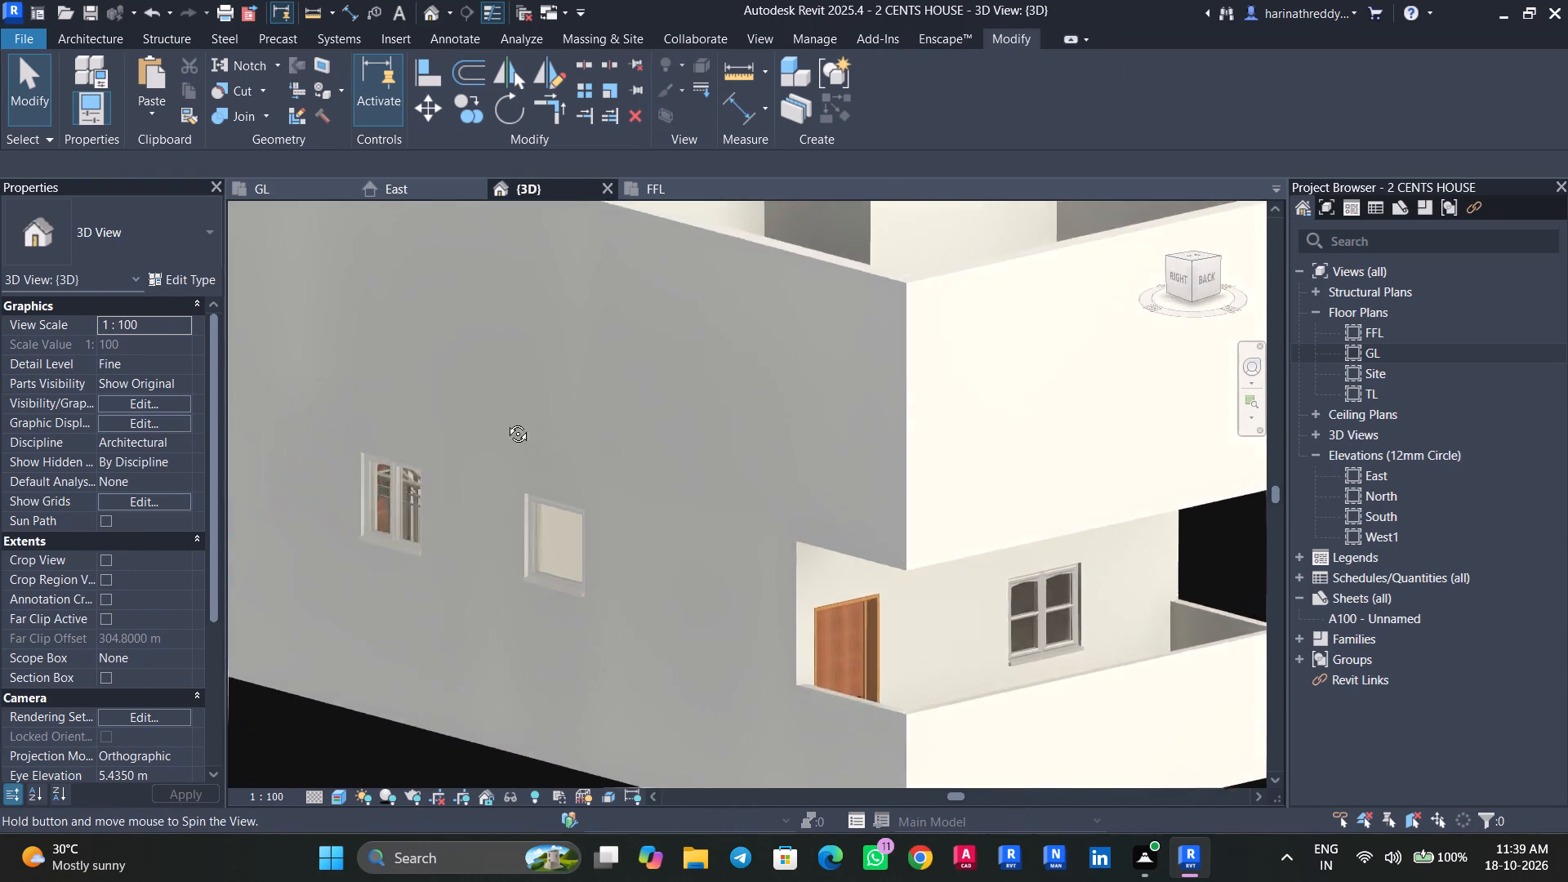
shift+middle_drag(506, 421, 0, 636)
Select both Glass_Panel-Bottom_Fill stair railings and review their type's rail structure, baluster placement and top rail settings.
click(360, 428)
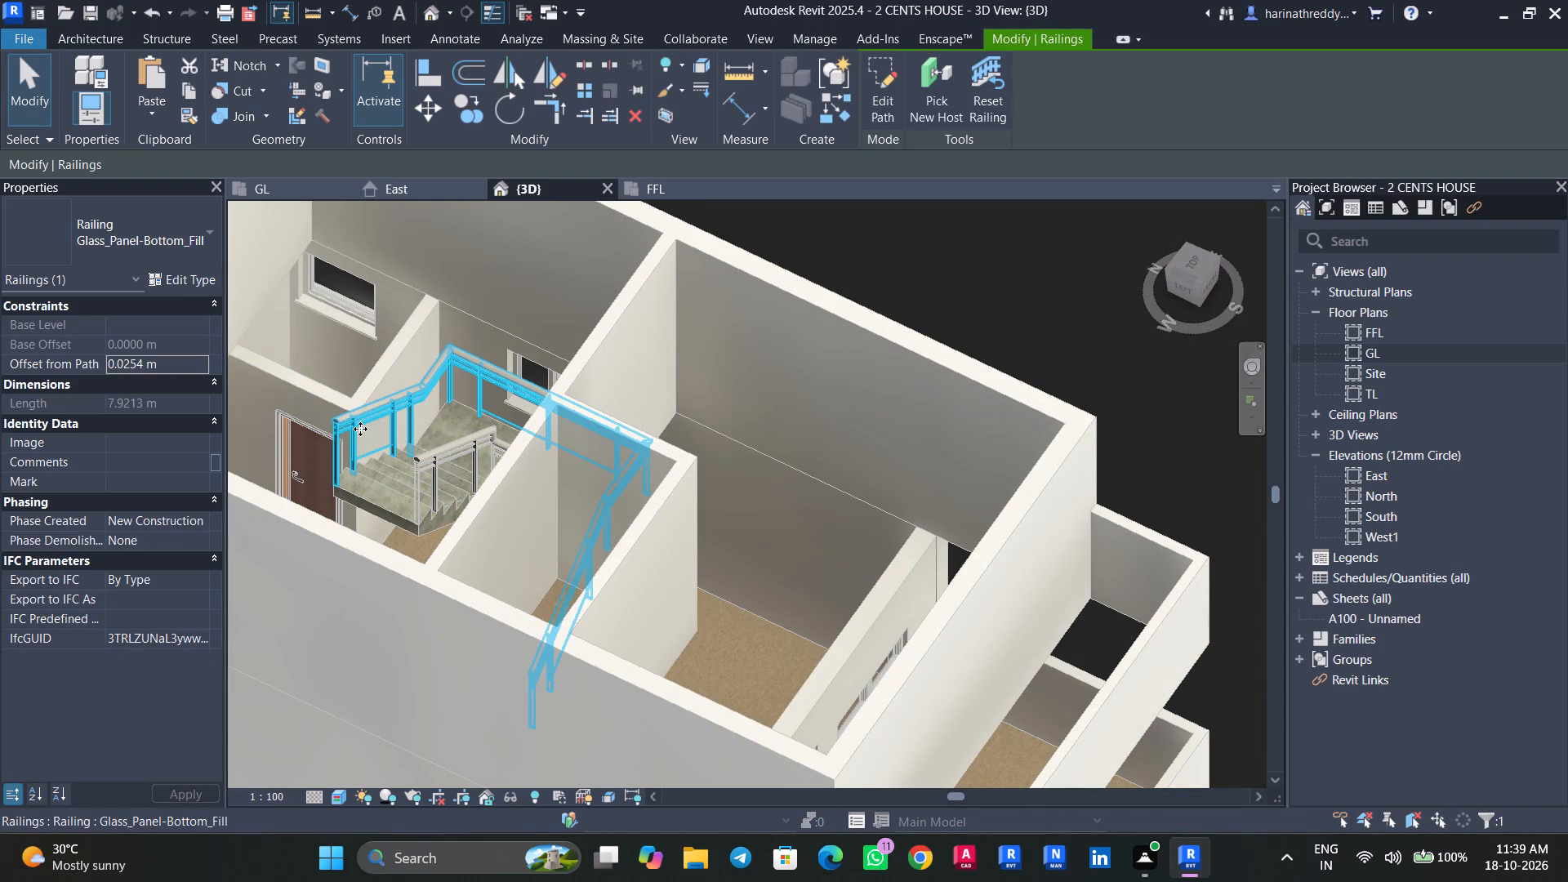
text(SA)
click(189, 273)
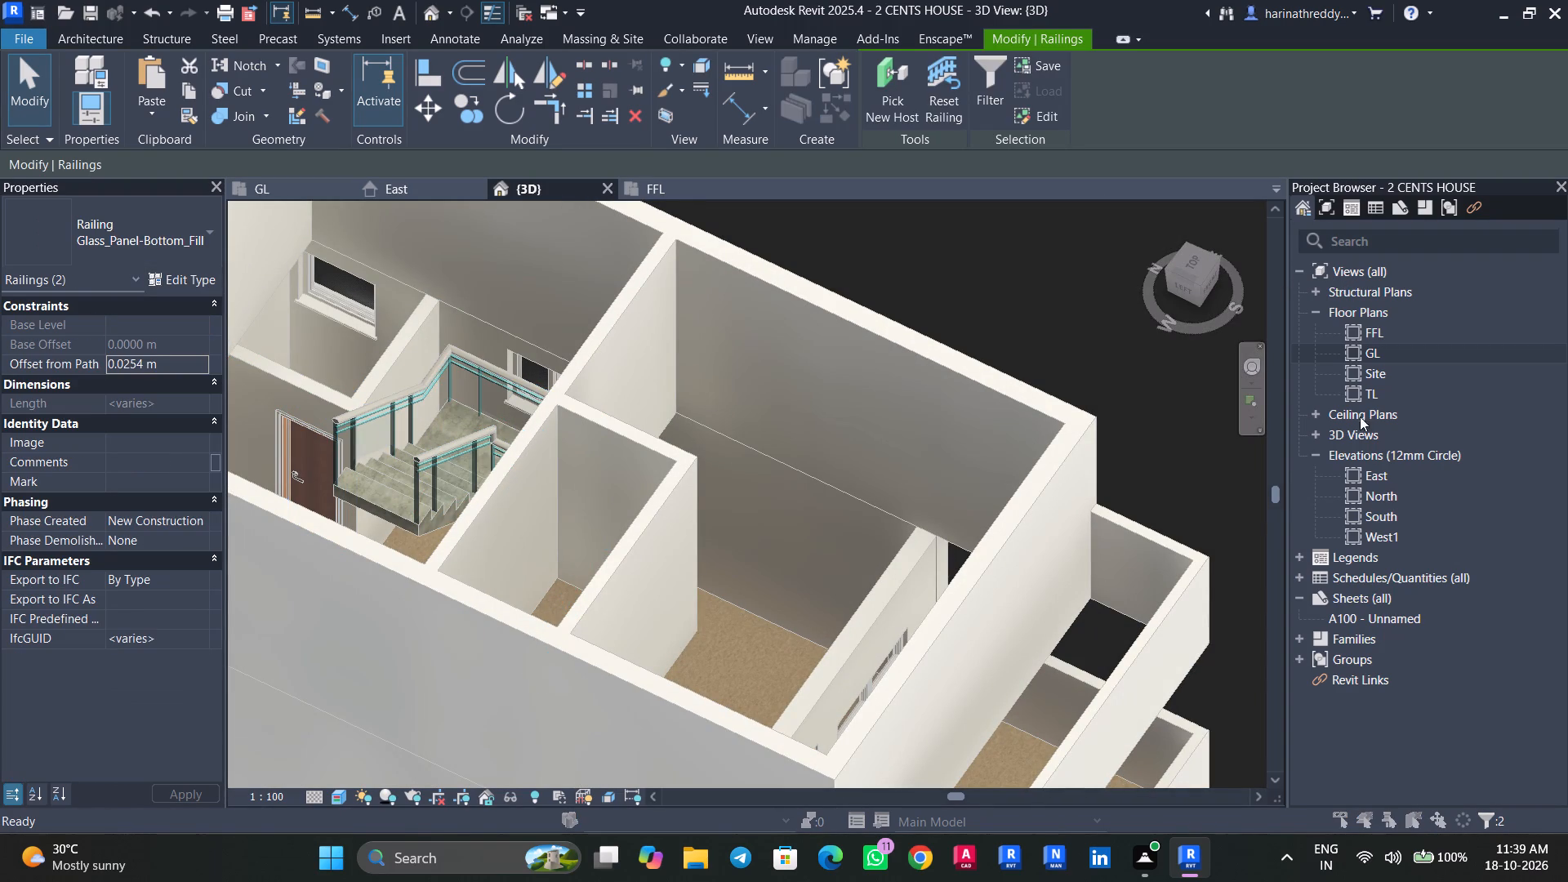
scroll(1341, 629, down, 3)
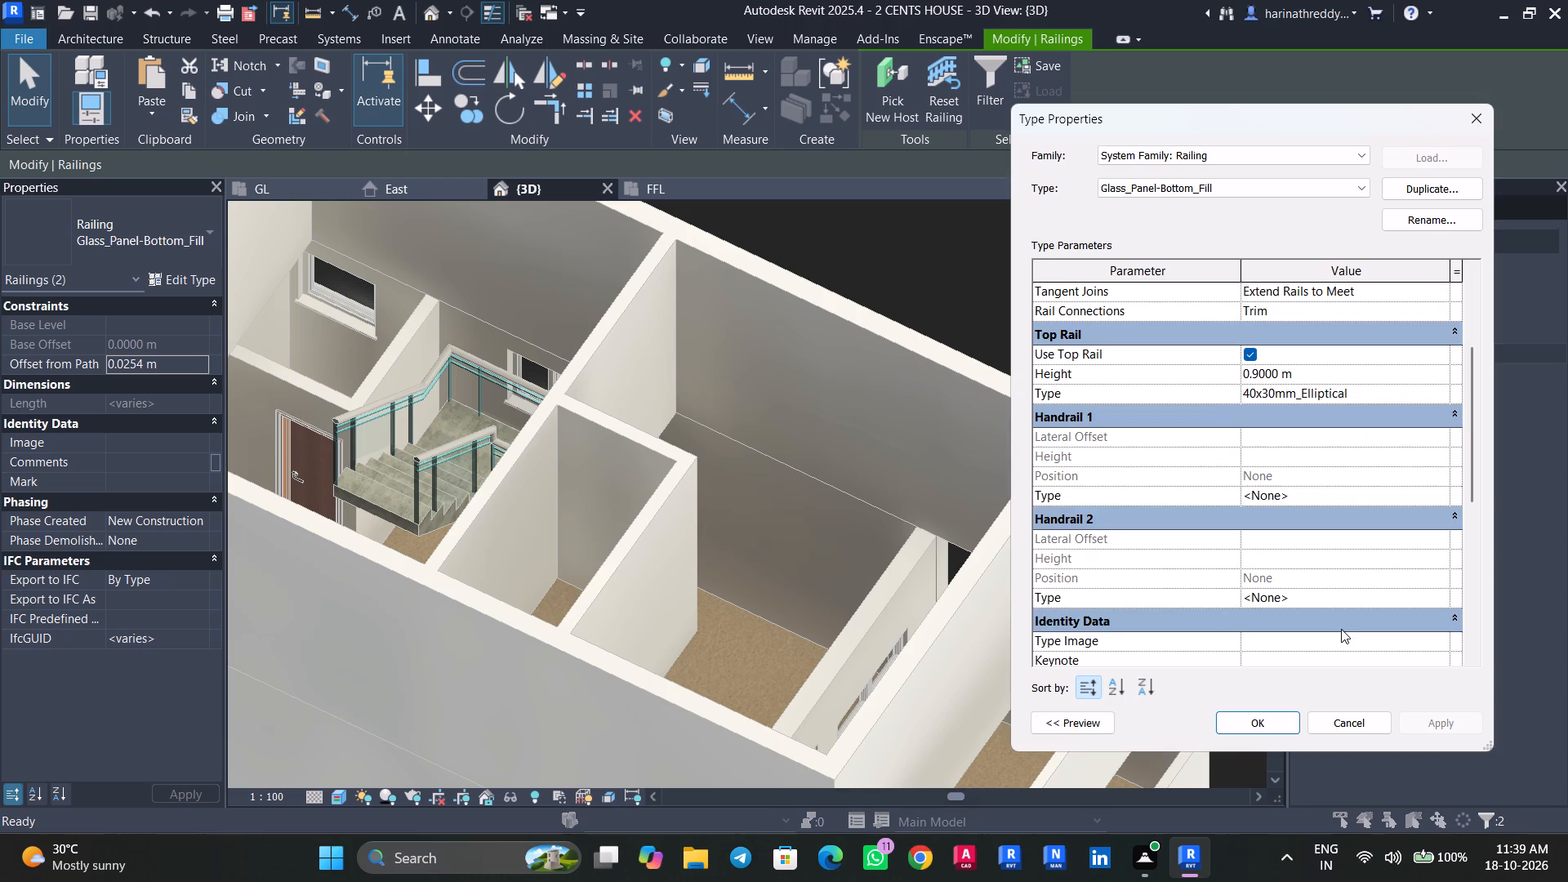
scroll(1340, 620, down, 4)
scroll(1343, 538, up, 5)
scroll(1343, 538, down, 1)
scroll(1343, 538, up, 4)
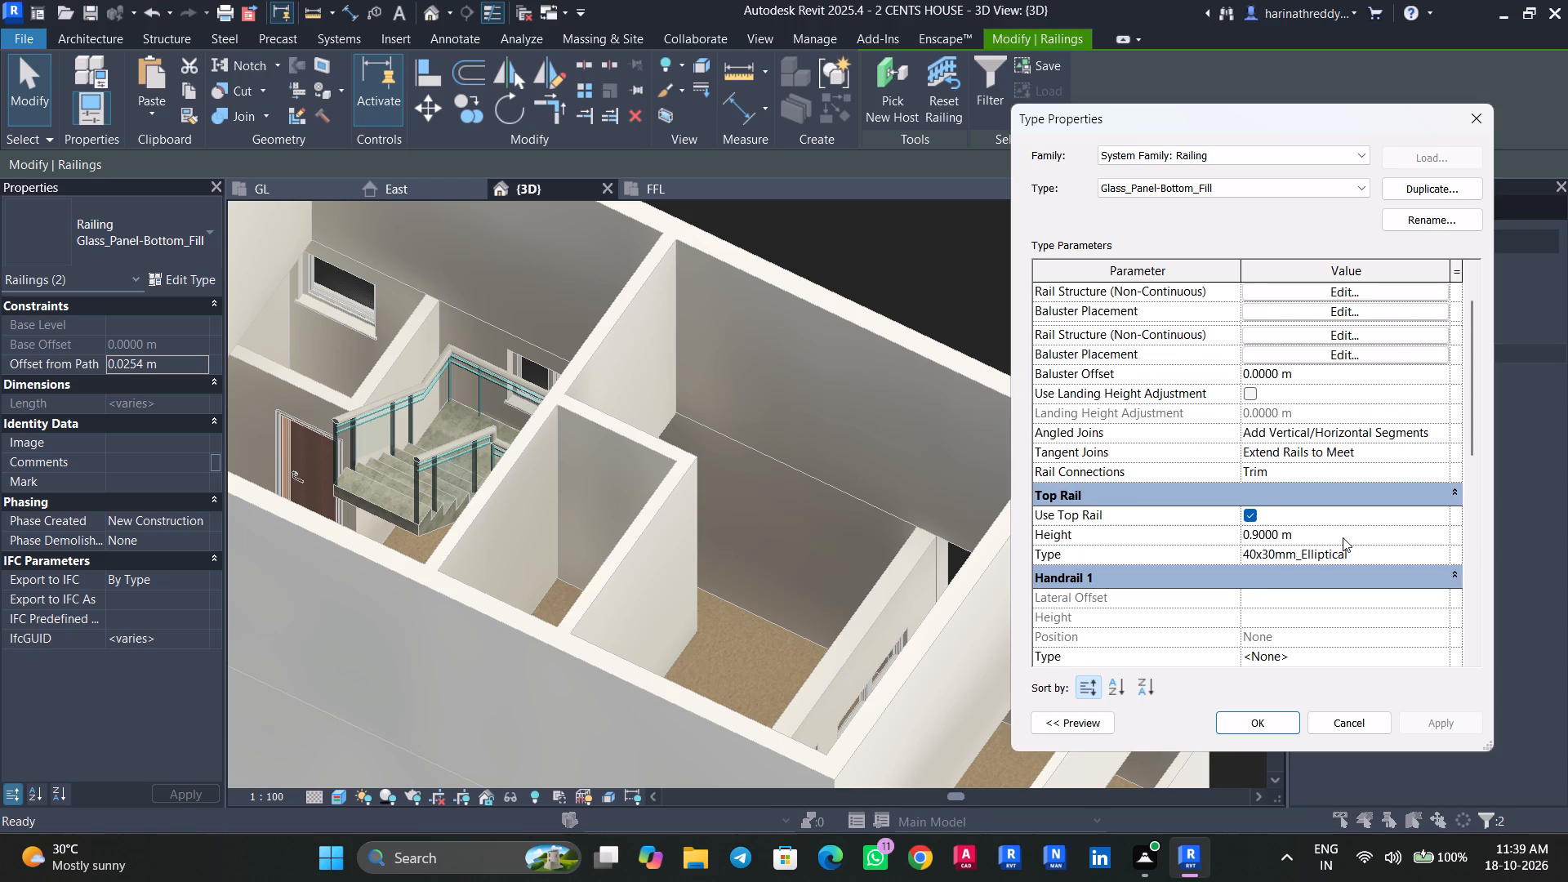
click(1383, 338)
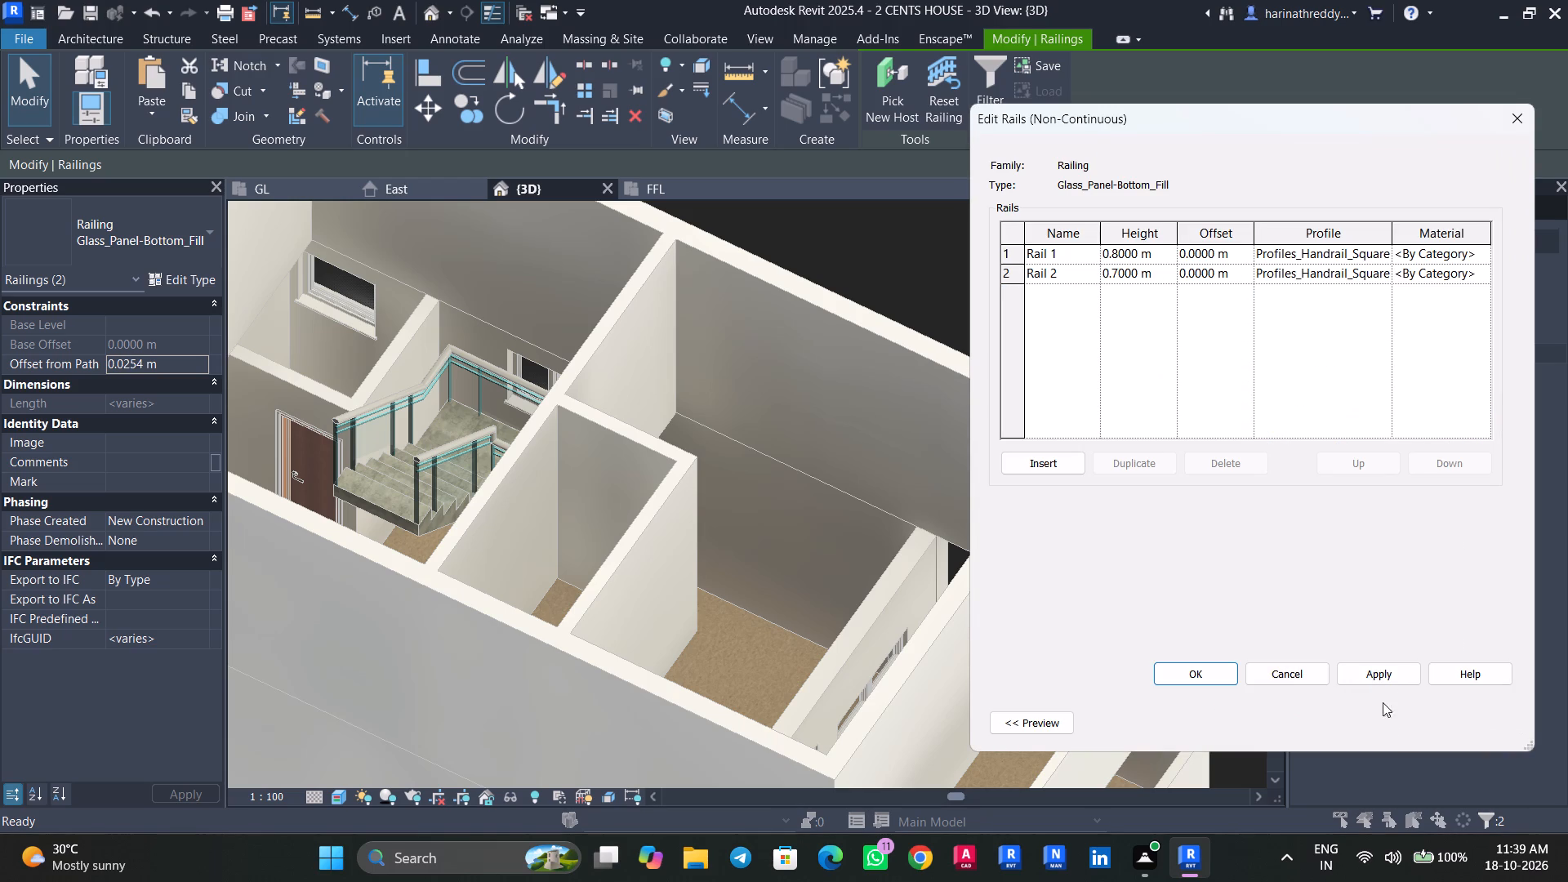
click(1292, 678)
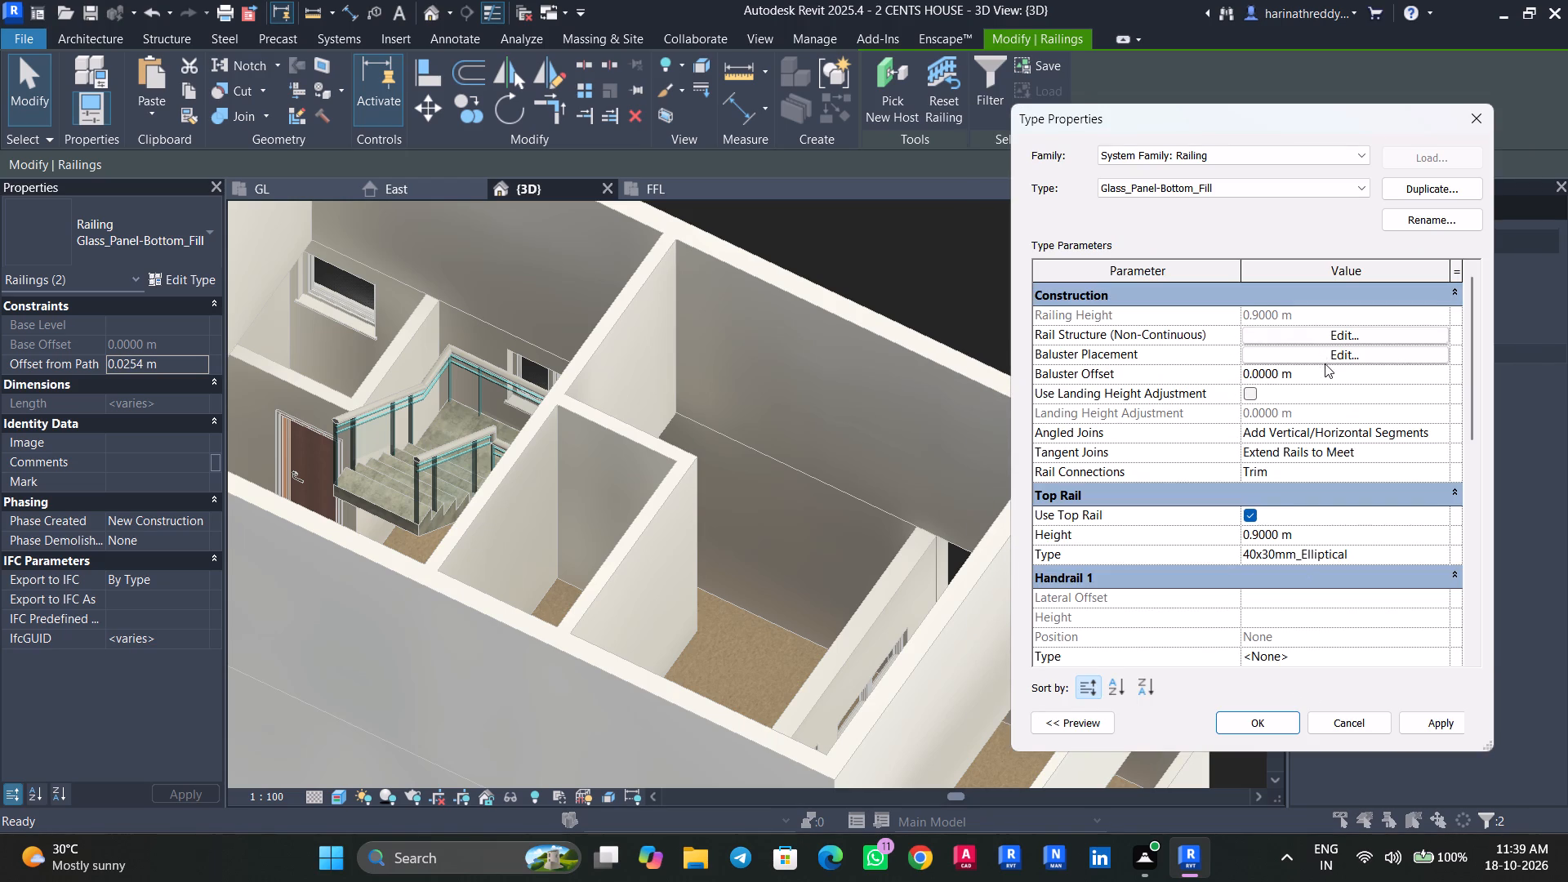
click(1325, 363)
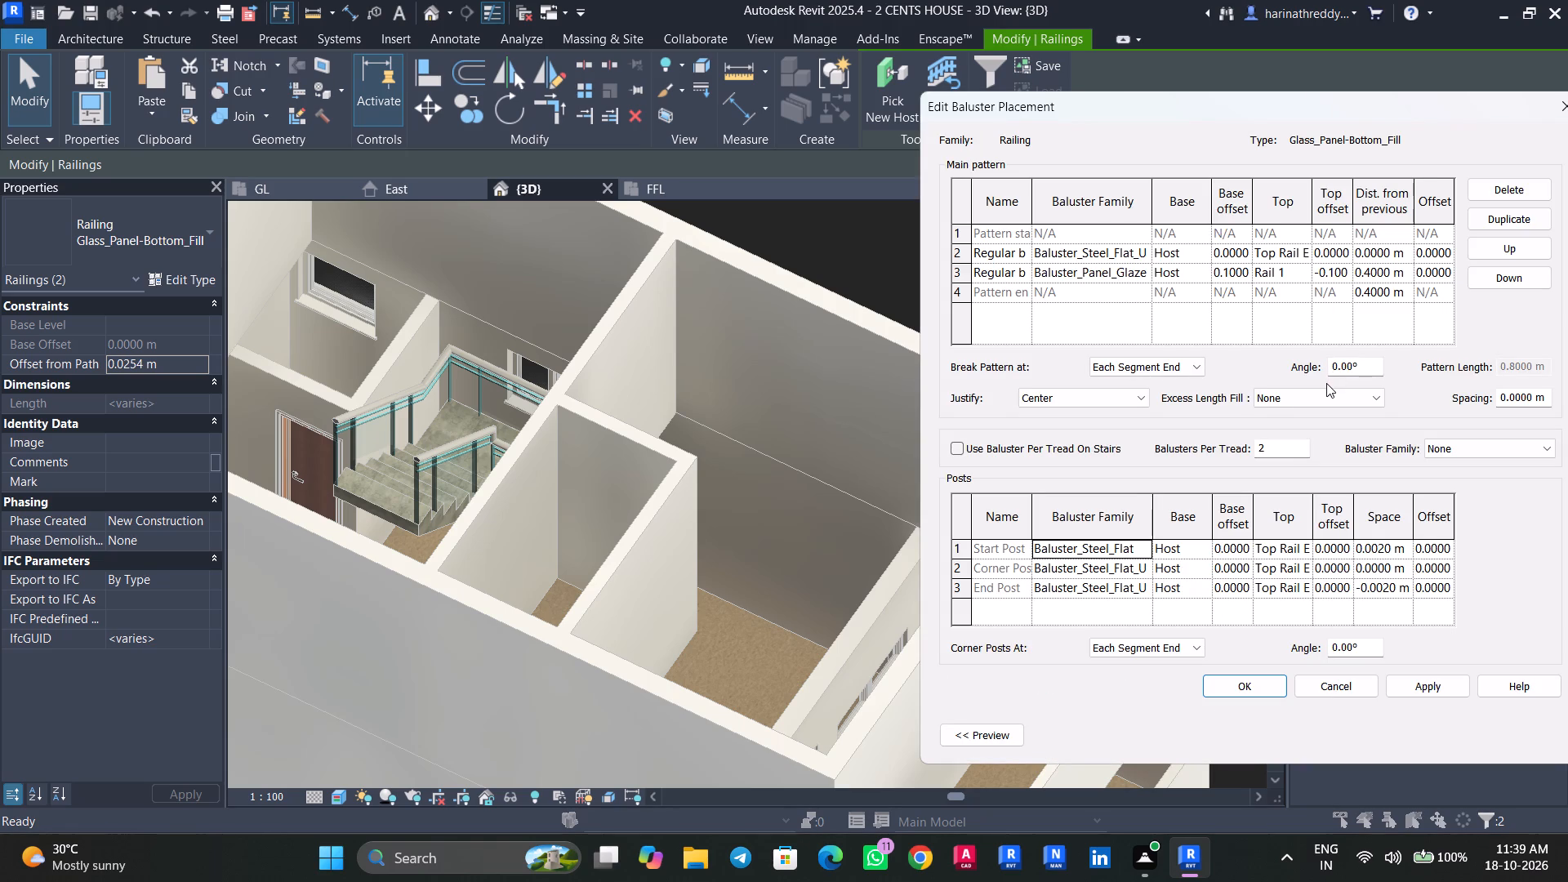
click(1321, 688)
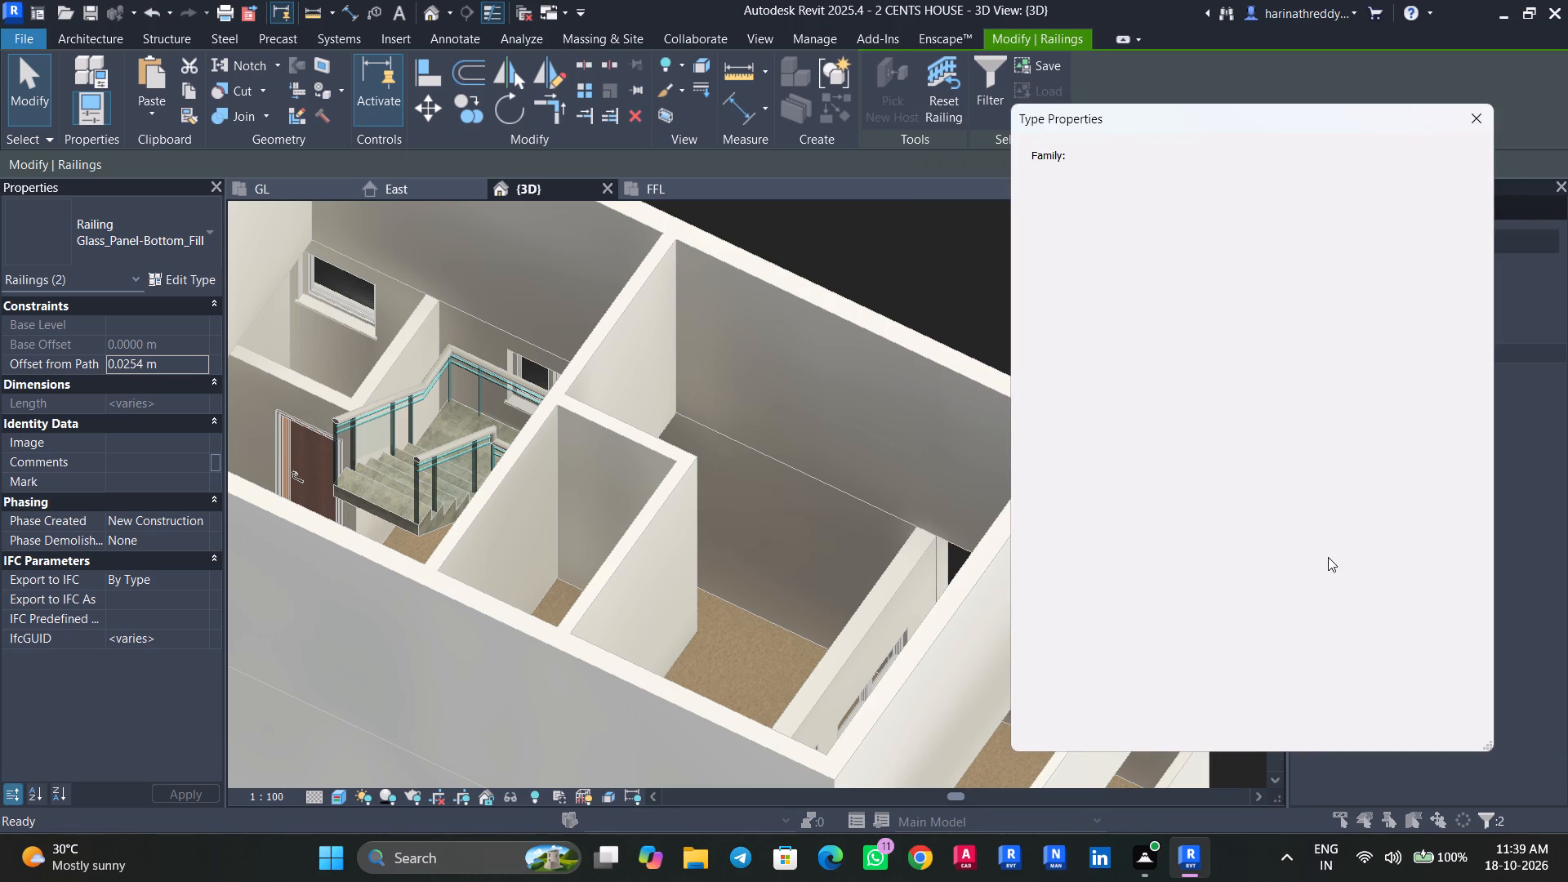
scroll(1329, 556, down, 3)
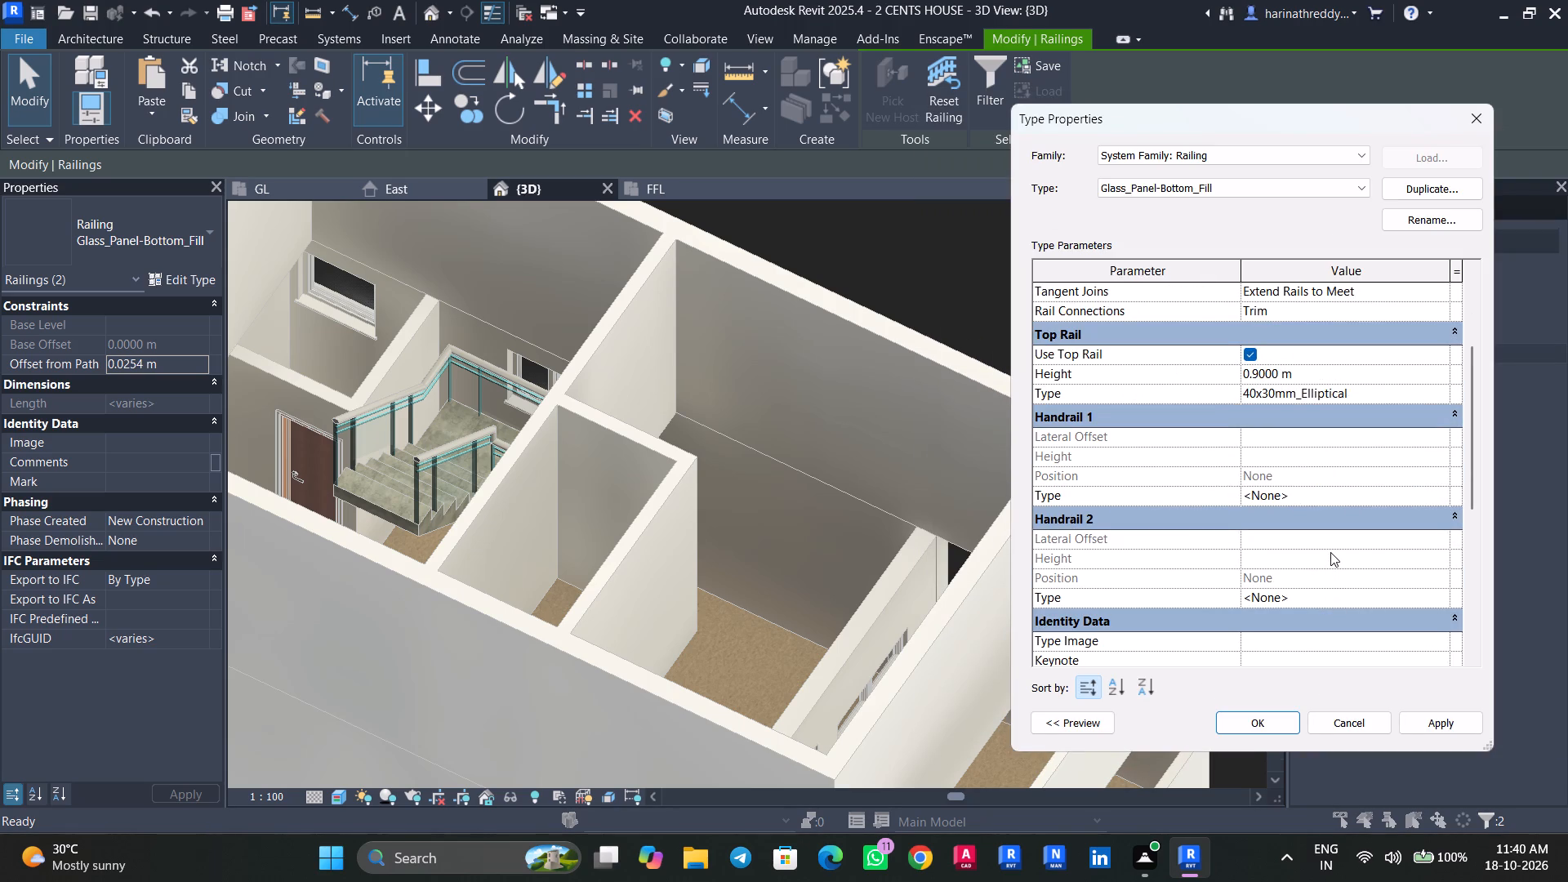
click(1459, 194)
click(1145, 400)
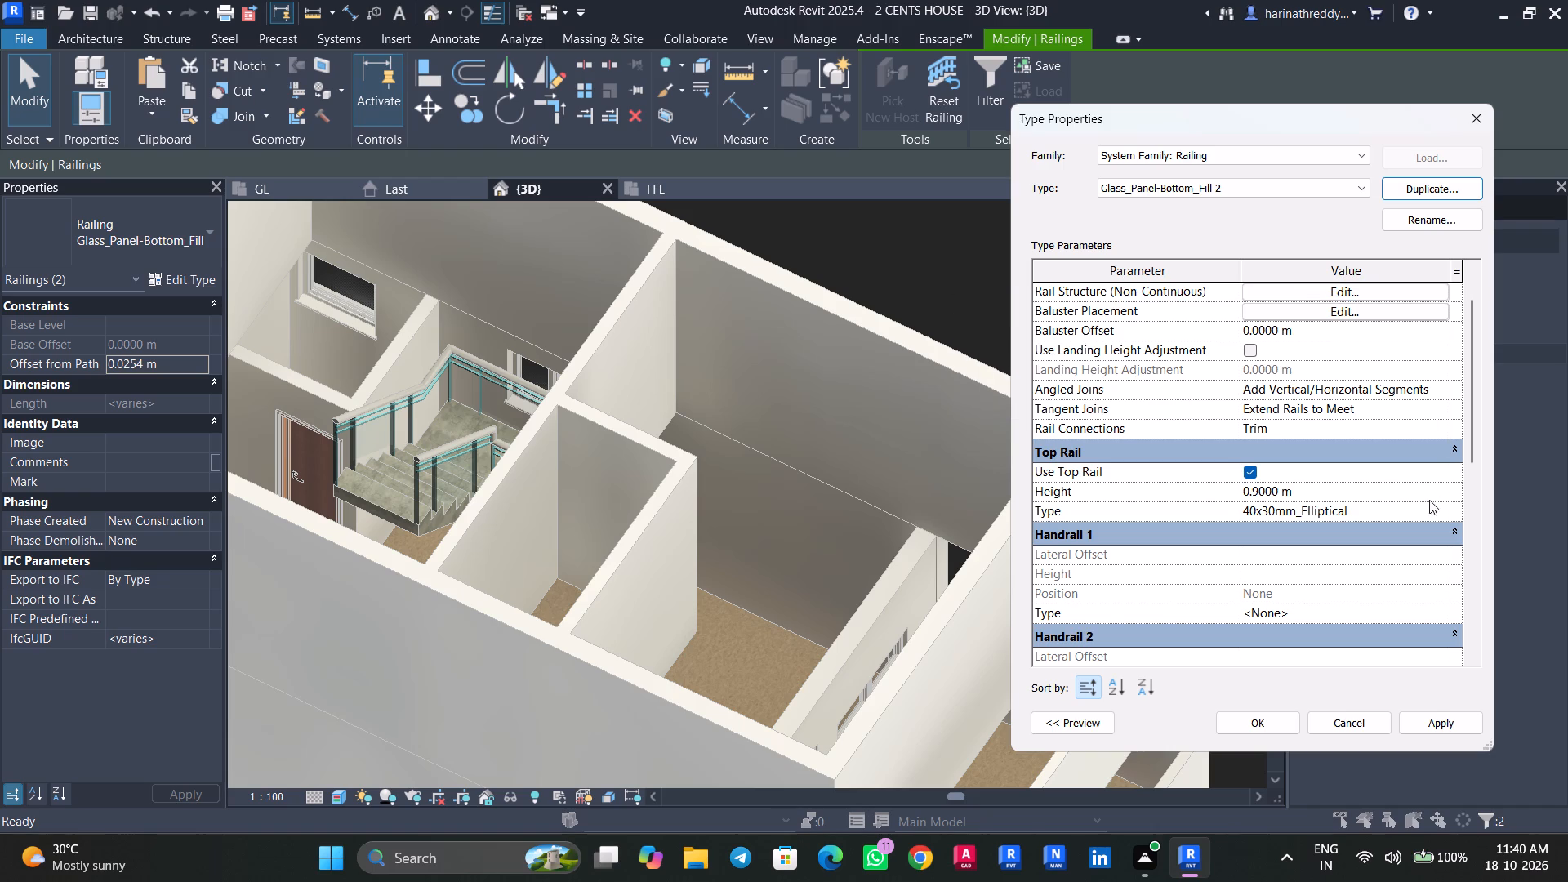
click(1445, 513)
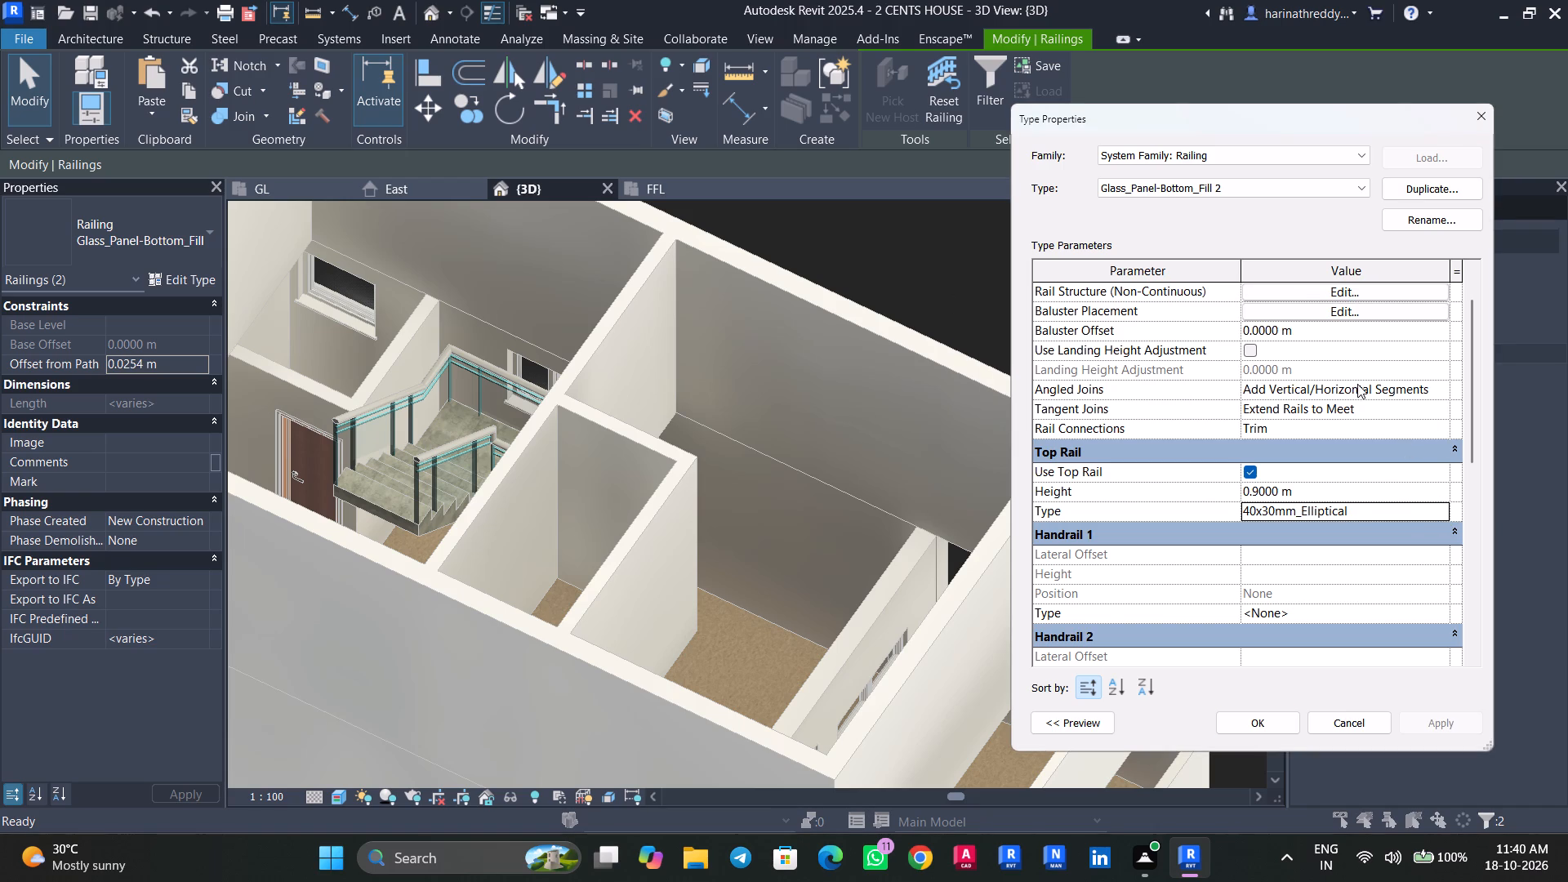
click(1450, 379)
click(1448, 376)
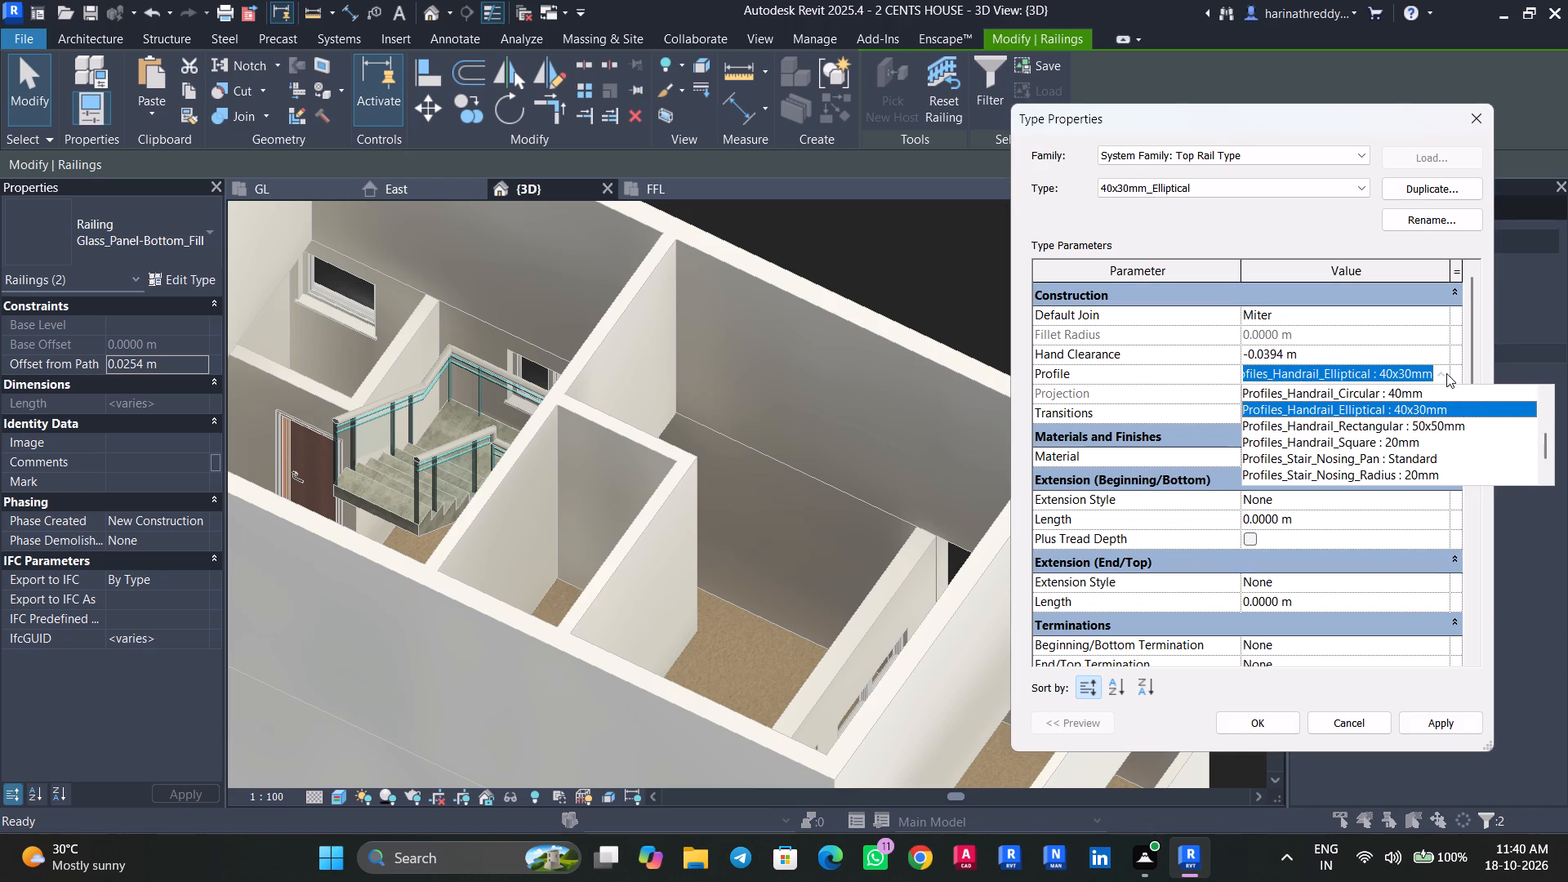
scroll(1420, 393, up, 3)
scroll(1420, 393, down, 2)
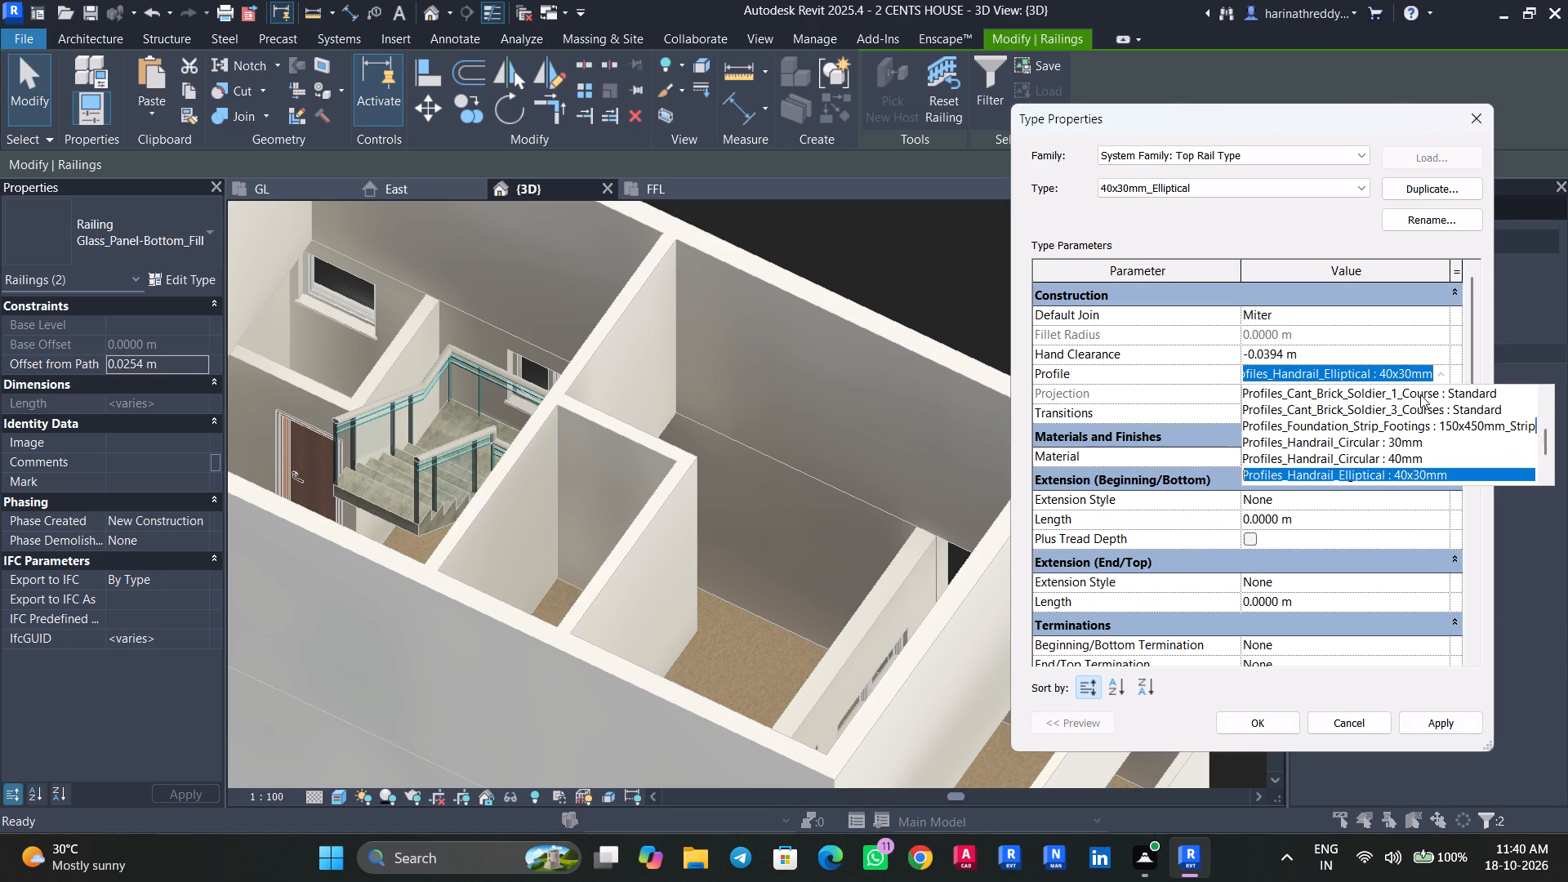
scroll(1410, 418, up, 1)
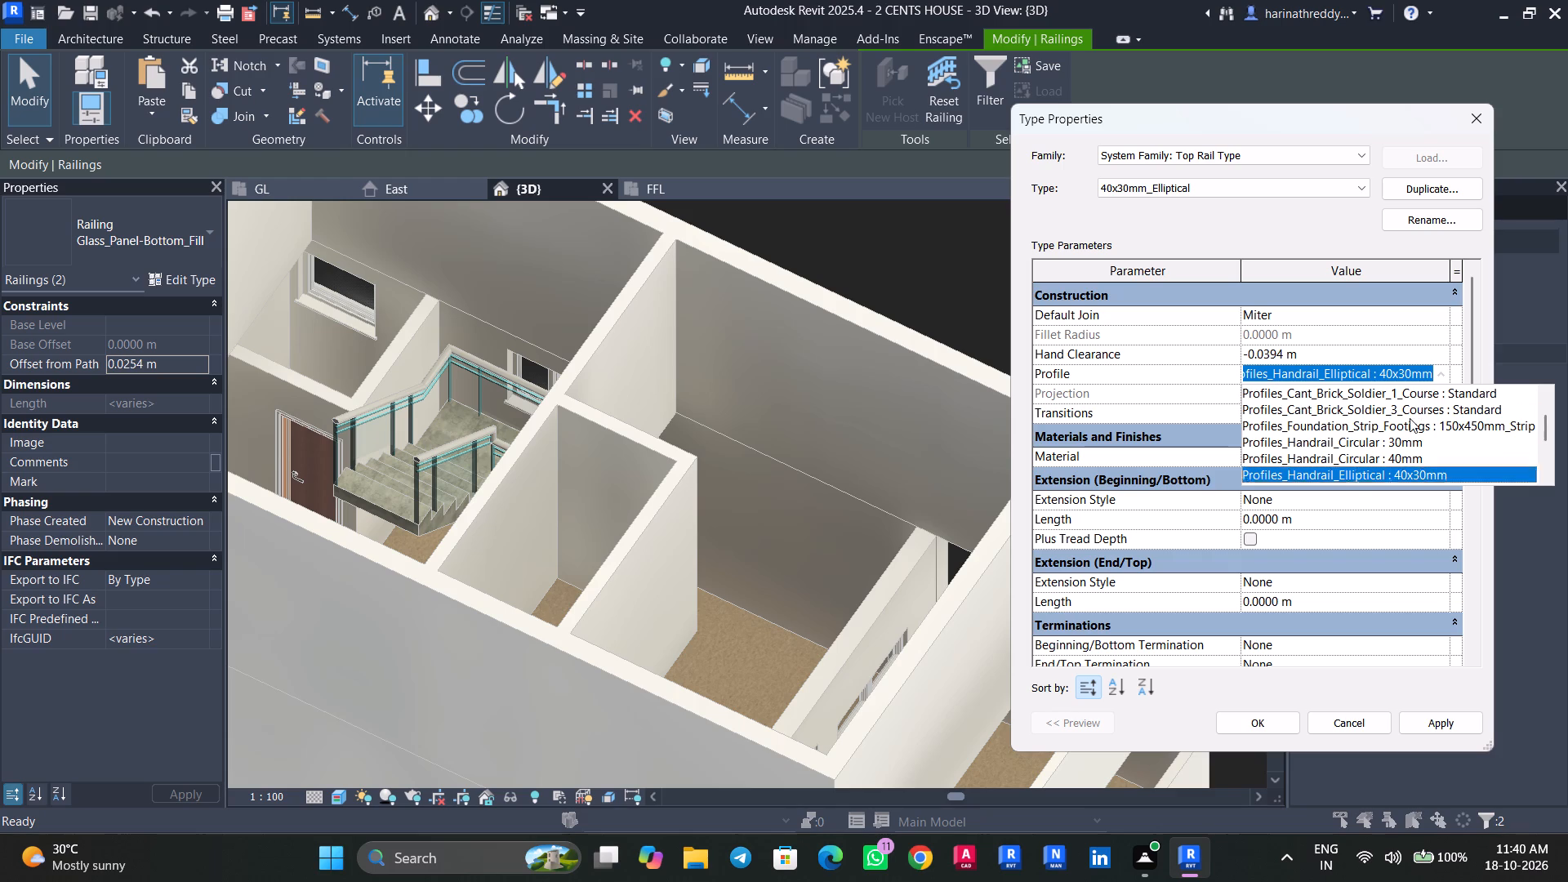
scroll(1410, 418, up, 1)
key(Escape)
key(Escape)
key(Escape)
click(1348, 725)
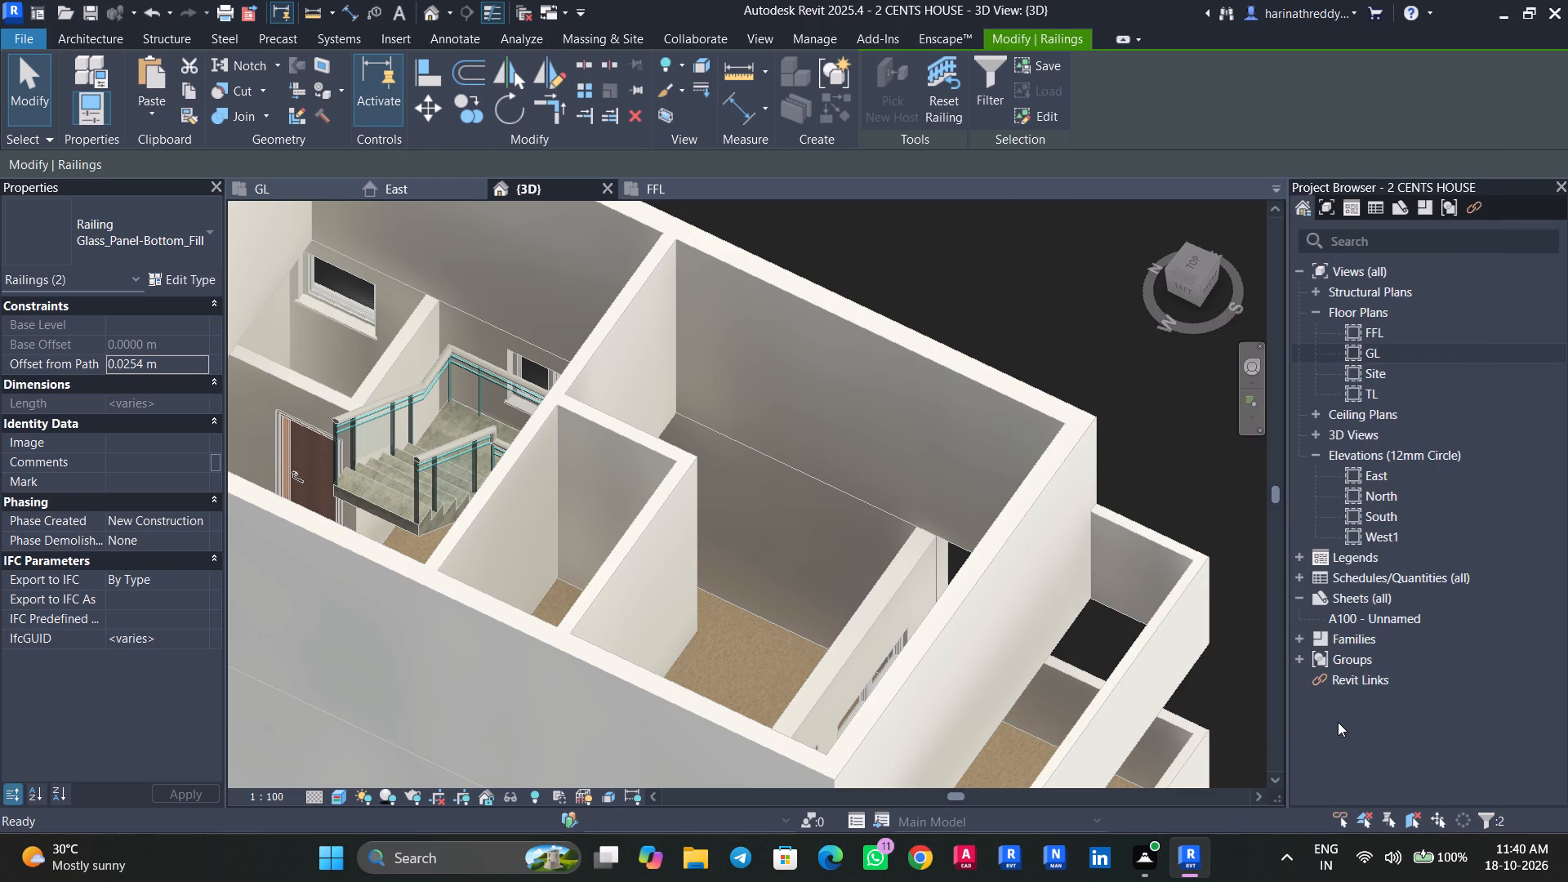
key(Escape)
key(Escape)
Examine the whole house in 3D from several angles, checking the first-floor rooms, stair area and toilet floor slabs.
scroll(831, 584, down, 4)
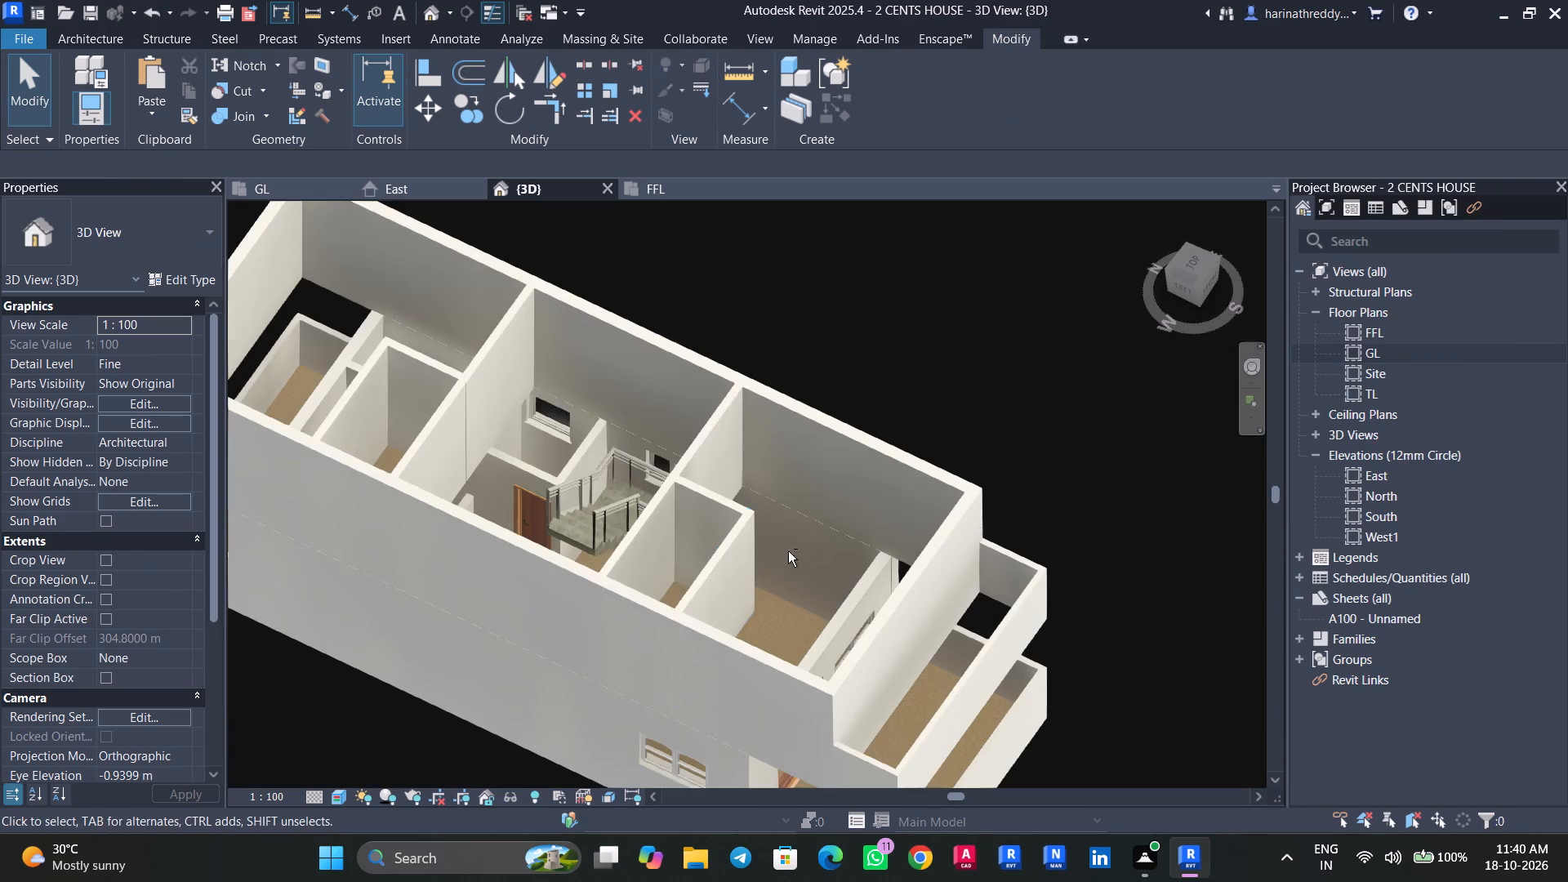
shift+middle_drag(927, 570, 661, 719)
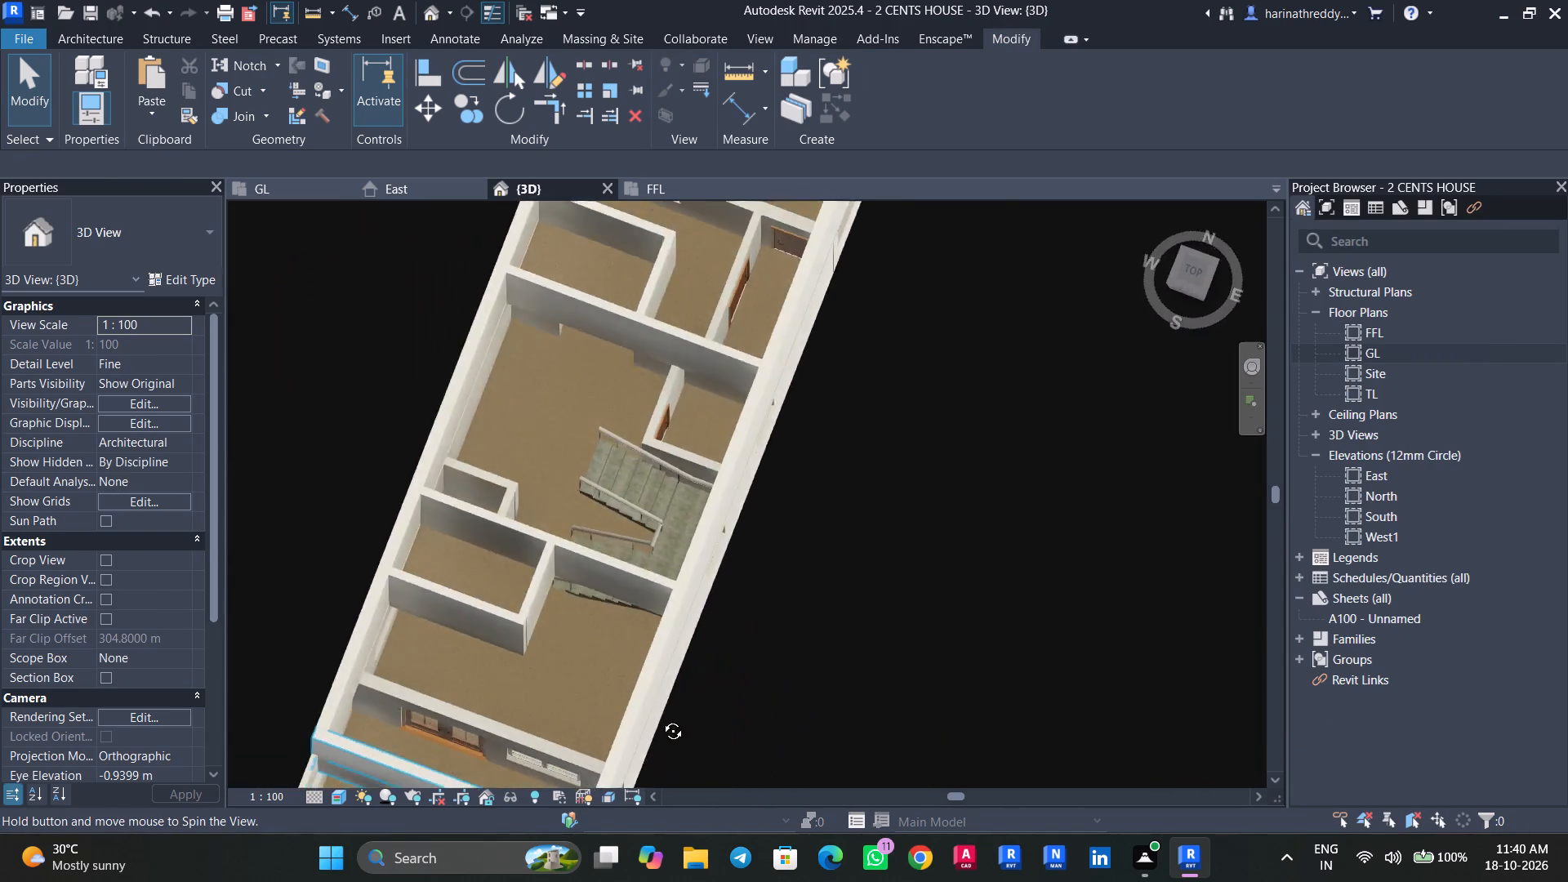
shift+middle_drag(661, 719, 676, 586)
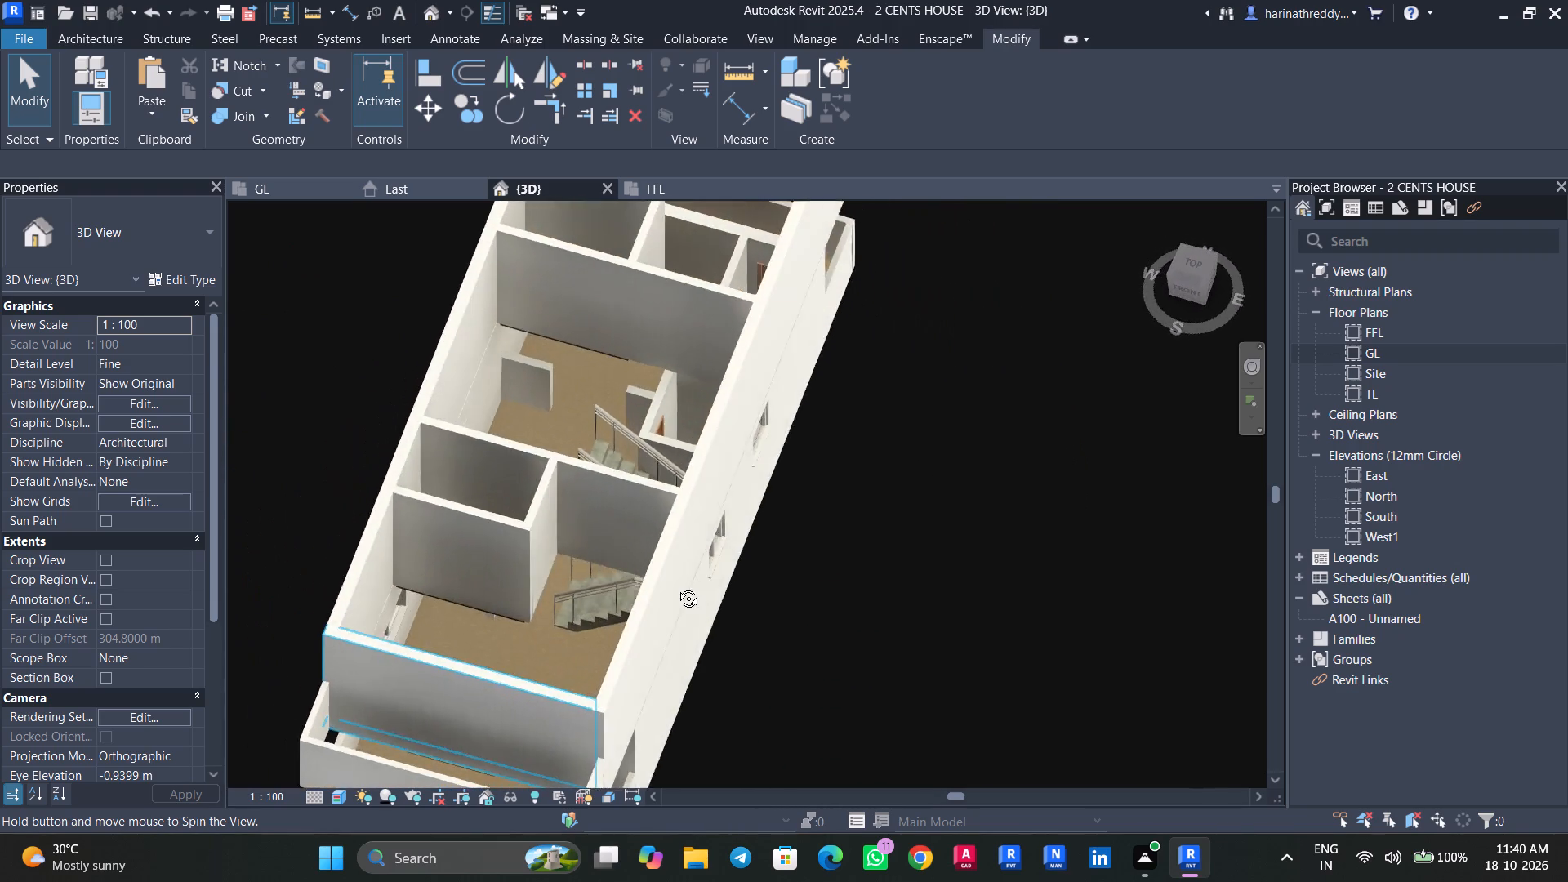
shift+middle_drag(676, 586, 626, 474)
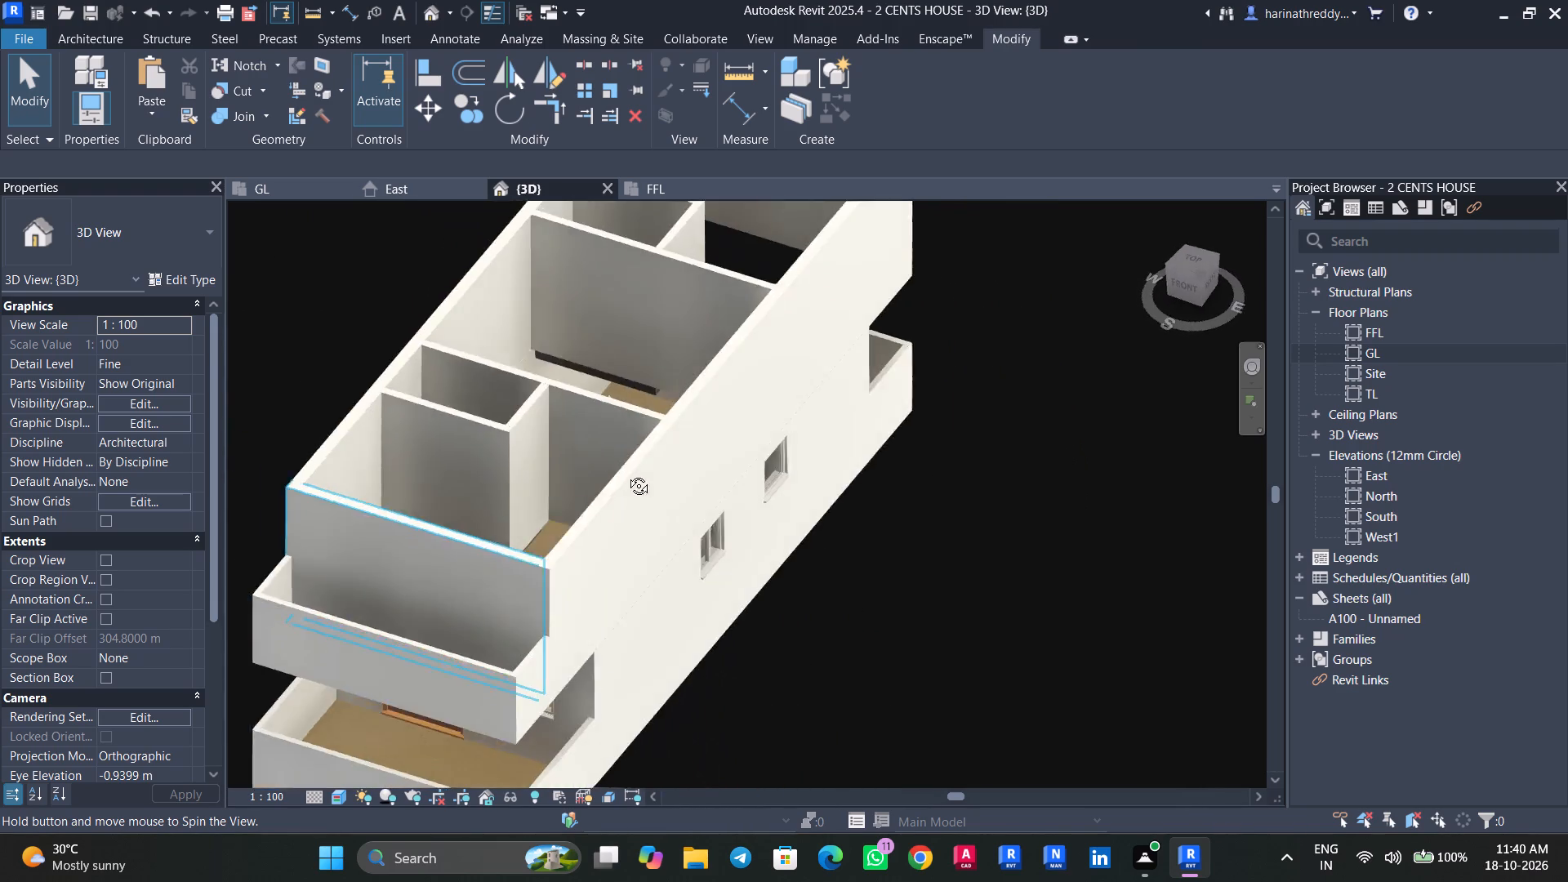
shift+middle_drag(626, 474, 706, 473)
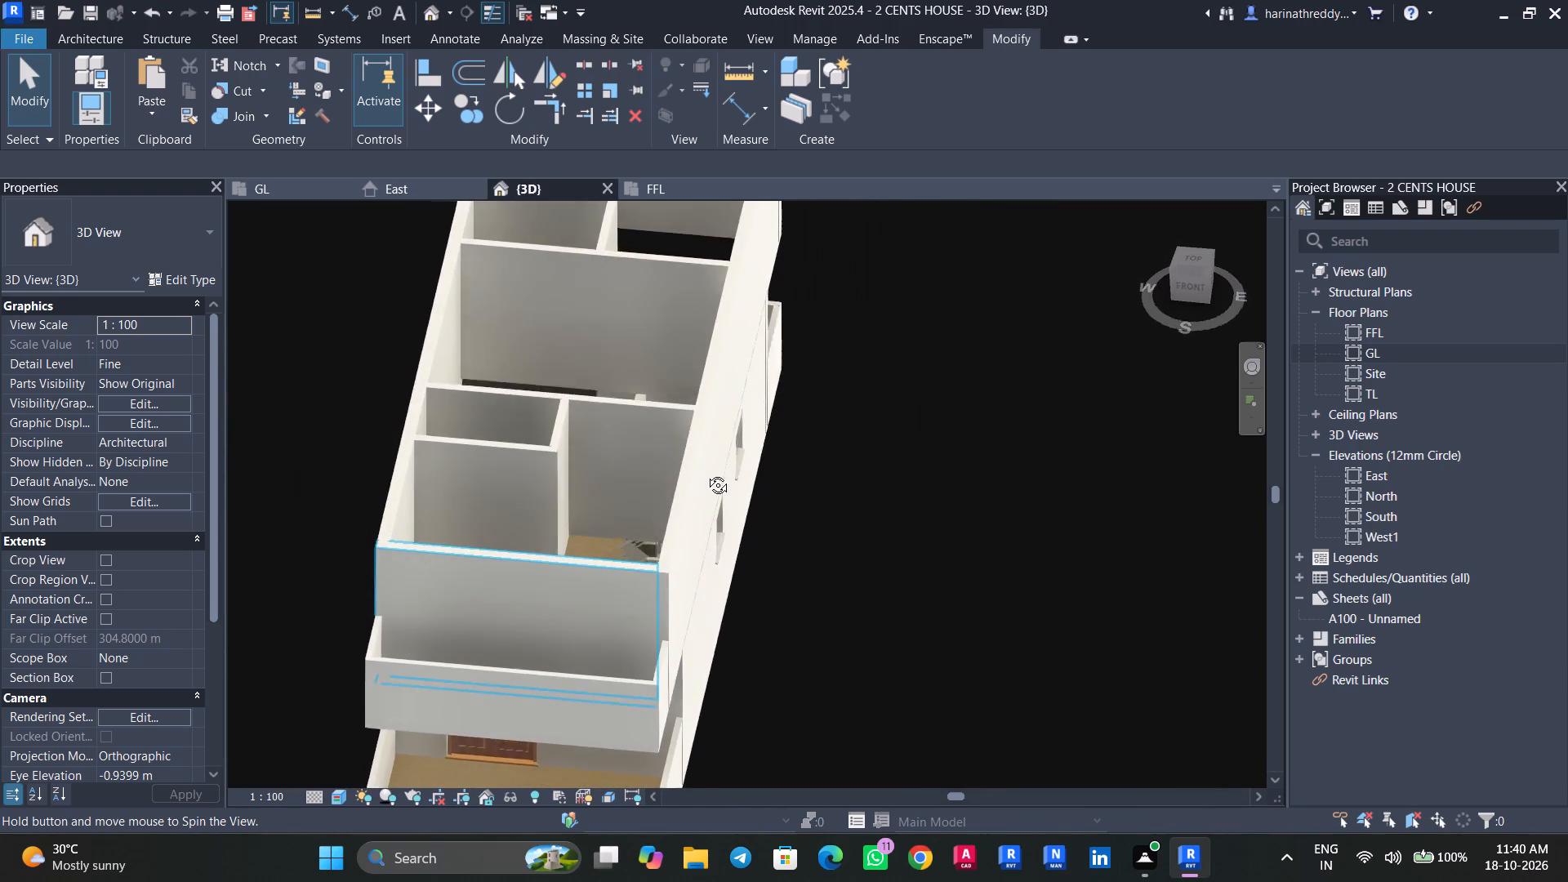
shift+middle_drag(706, 473, 695, 336)
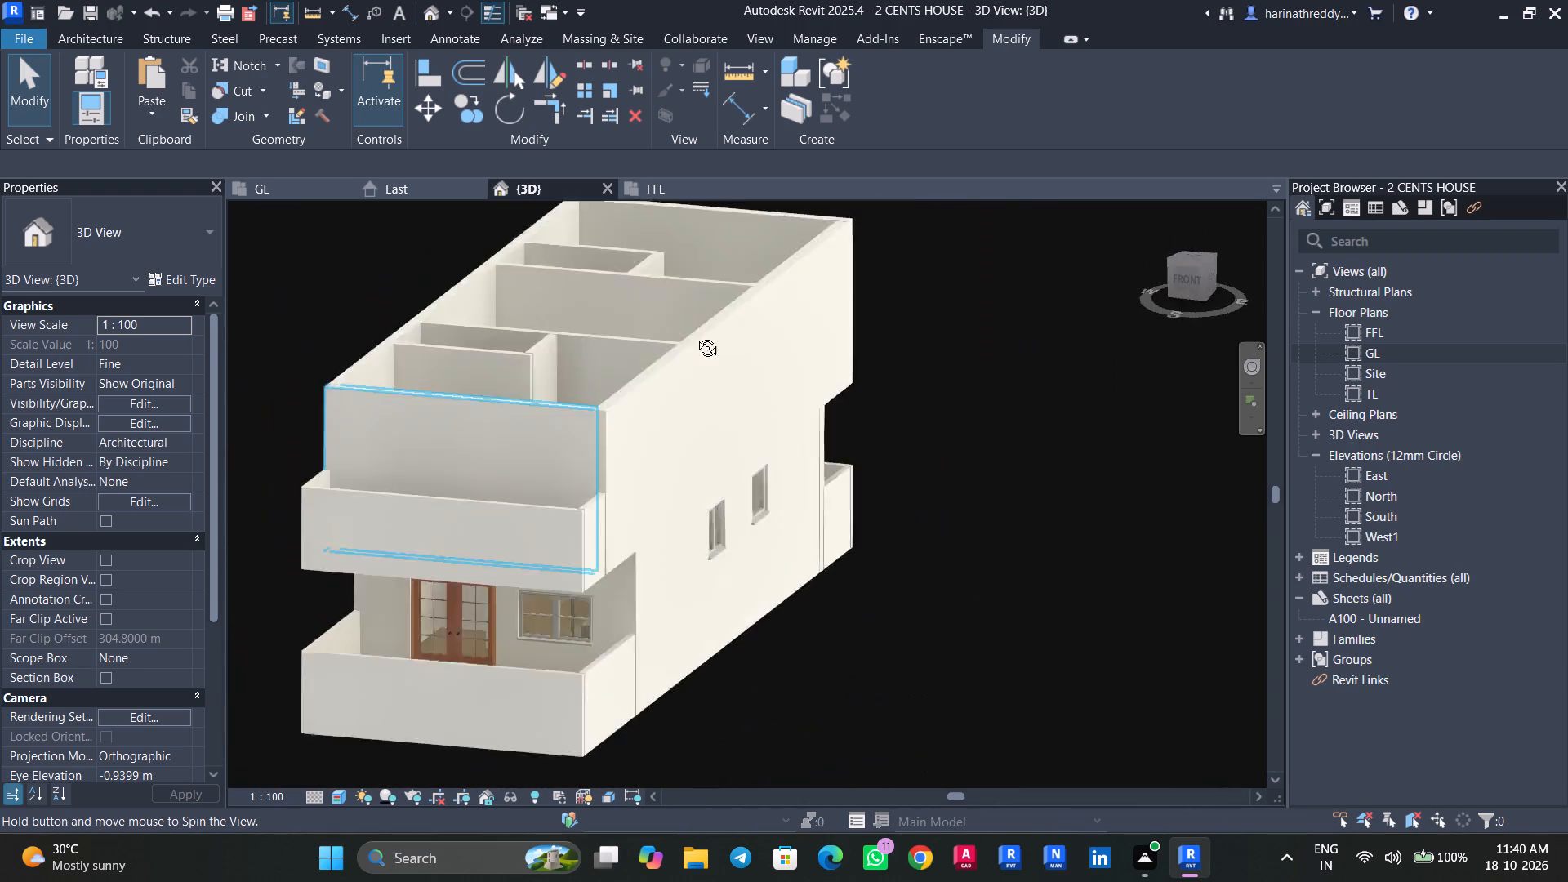
shift+middle_drag(695, 336, 1302, 506)
scroll(737, 455, up, 3)
click(730, 462)
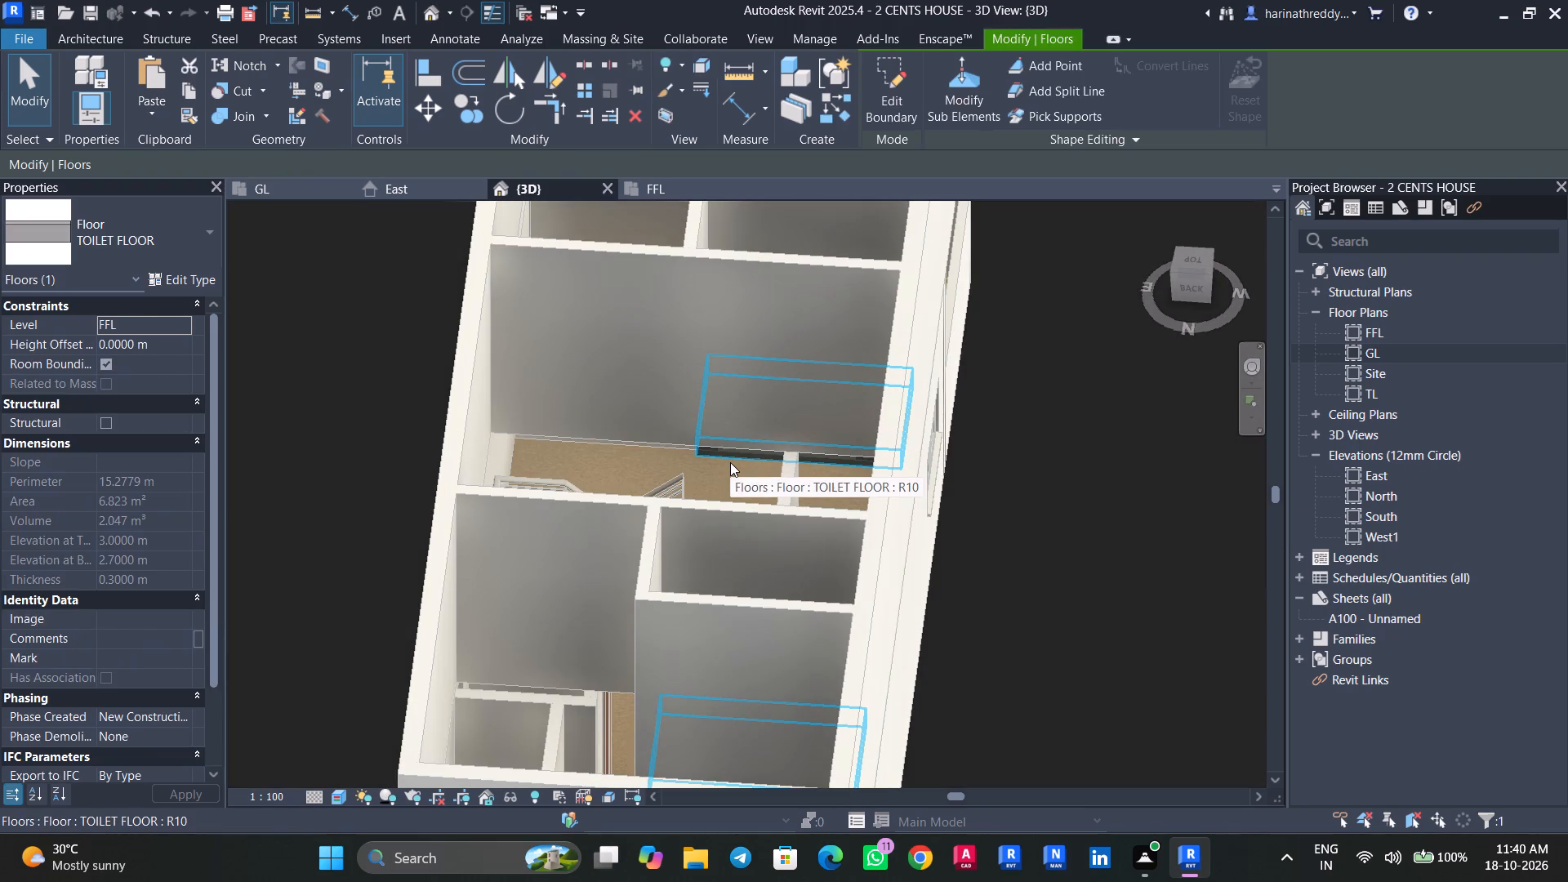
key(Escape)
scroll(725, 479, down, 2)
shift+middle_drag(725, 479, 755, 462)
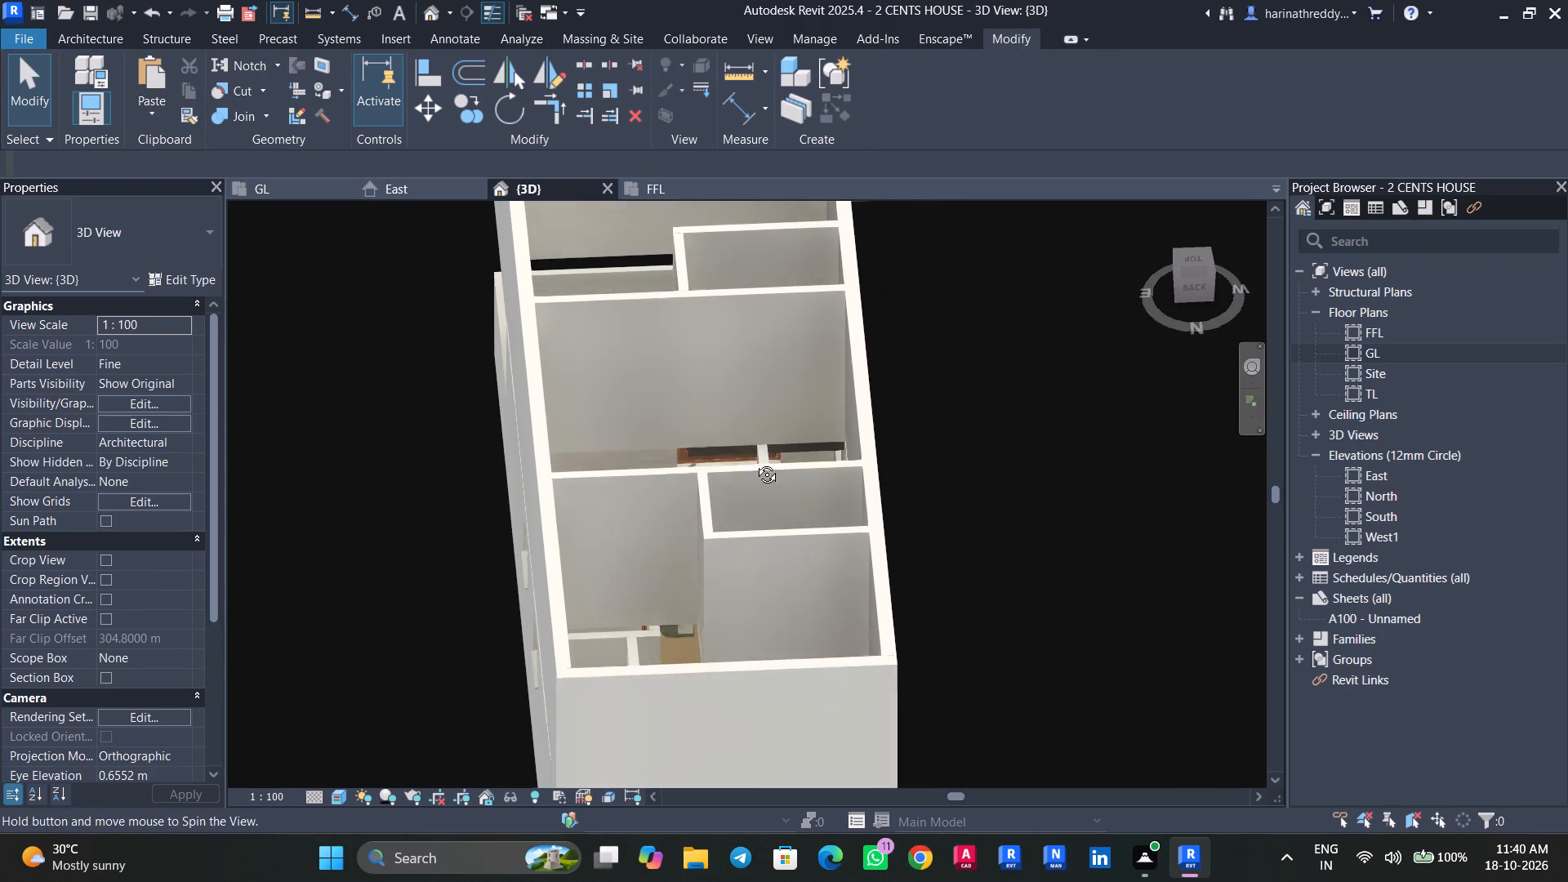
Set the FFL toilet floor slabs' height offset from level to 0.3 m.
shift+middle_drag(755, 462, 769, 467)
click(720, 444)
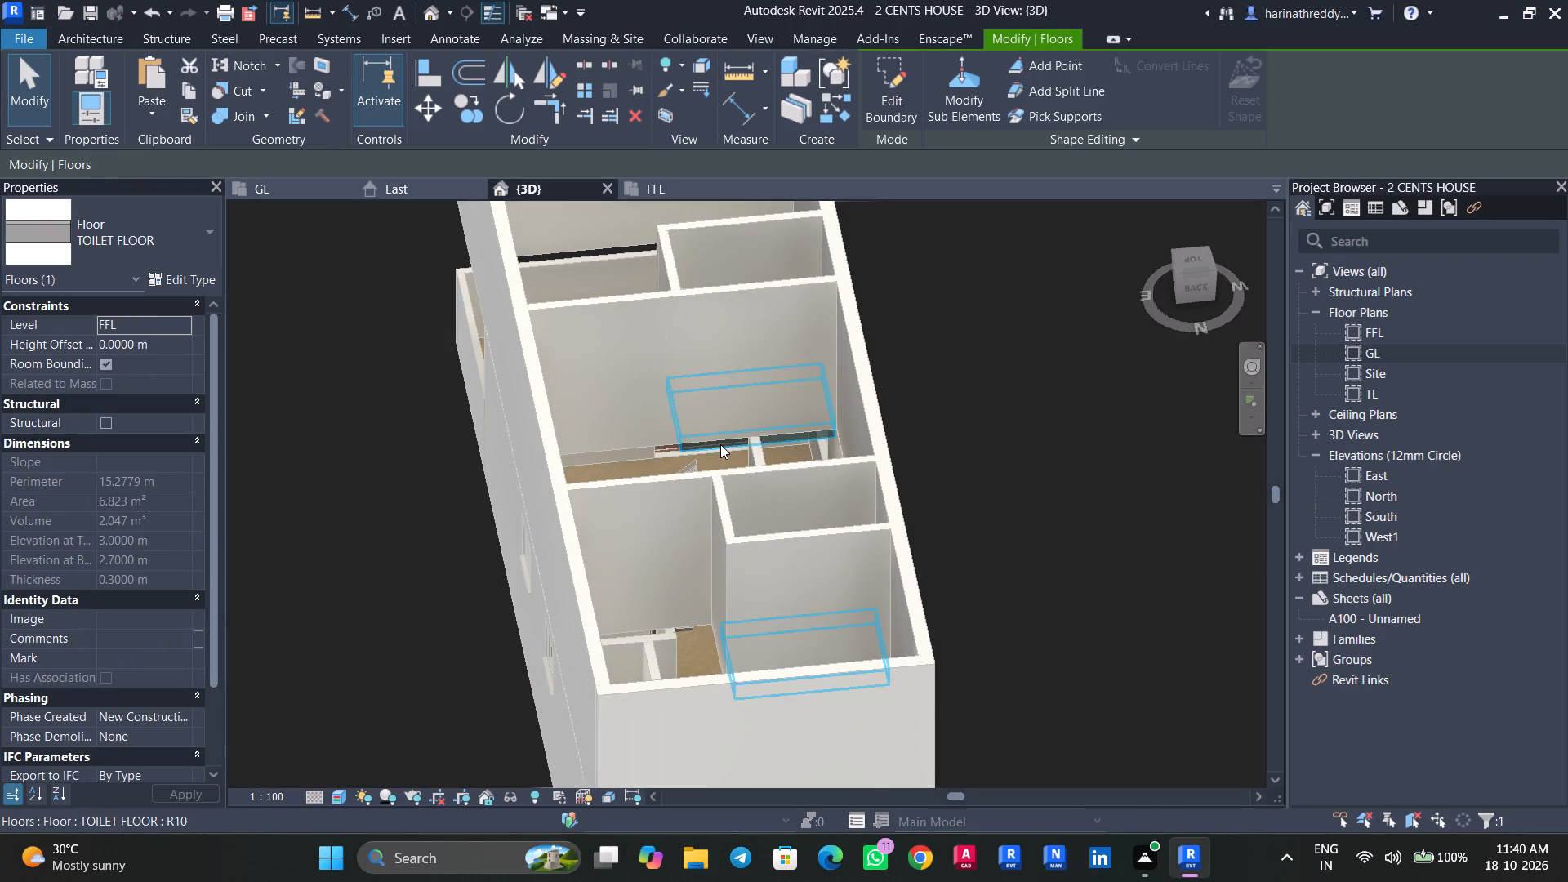
shift+middle_drag(866, 448, 1188, 574)
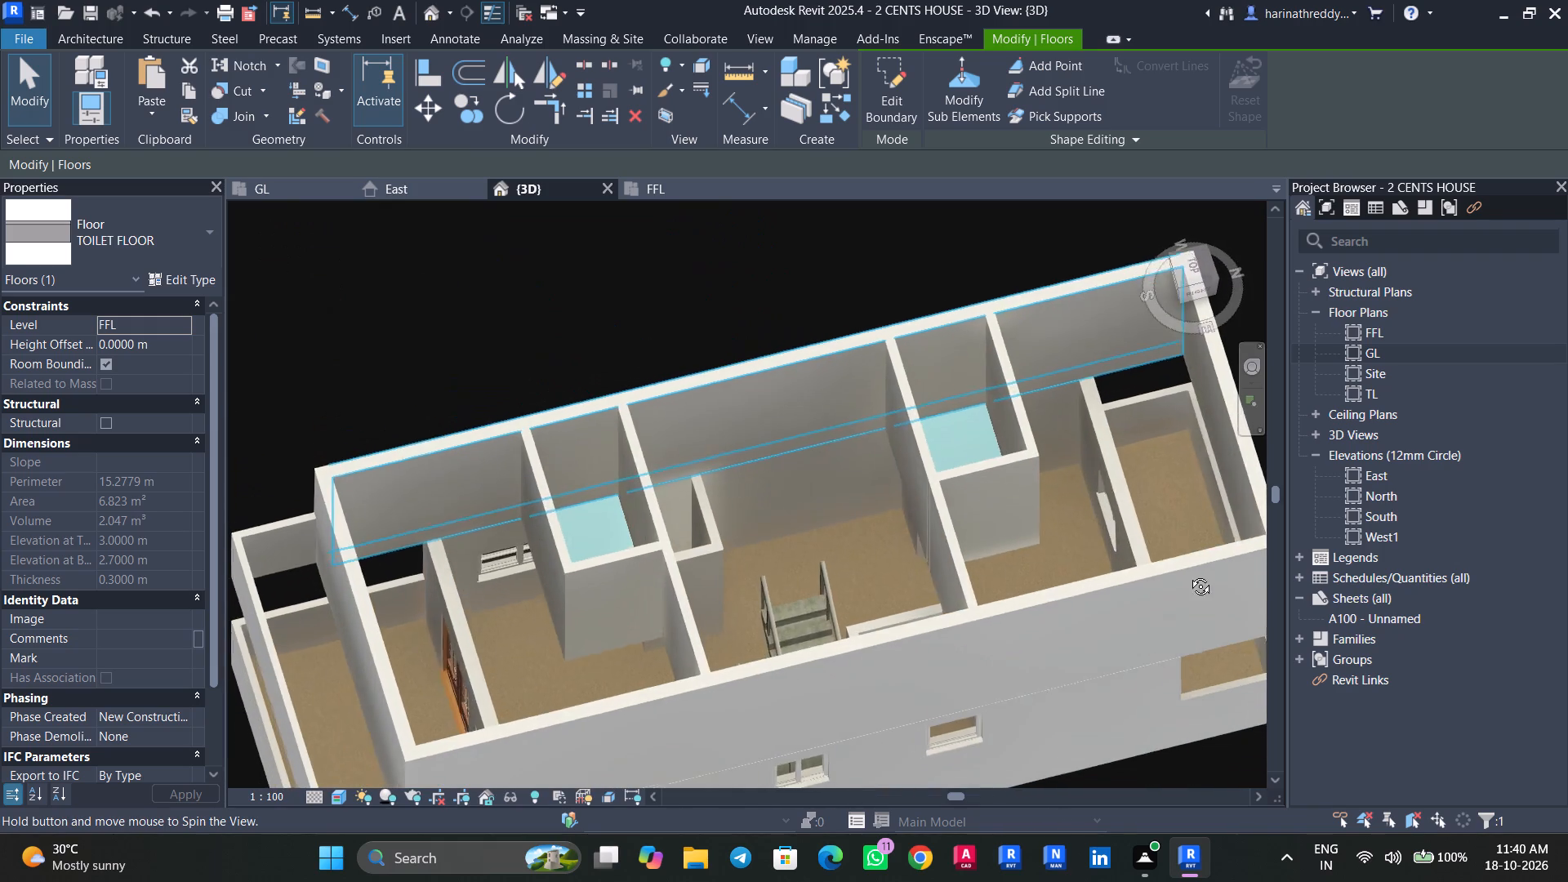
shift+middle_drag(1188, 574, 1191, 573)
click(176, 341)
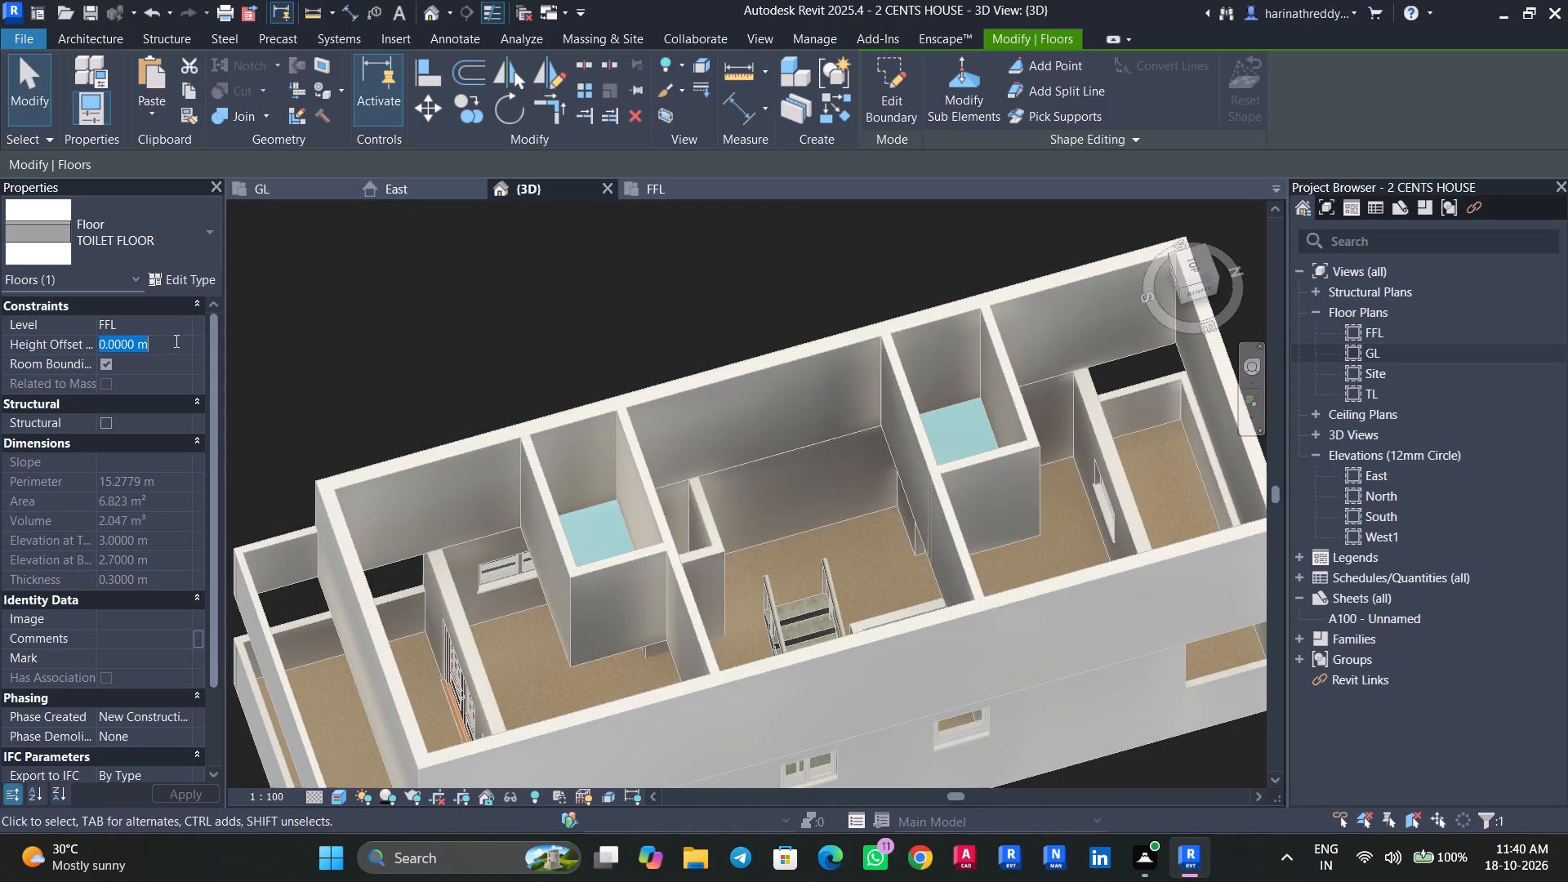
text(0.3)
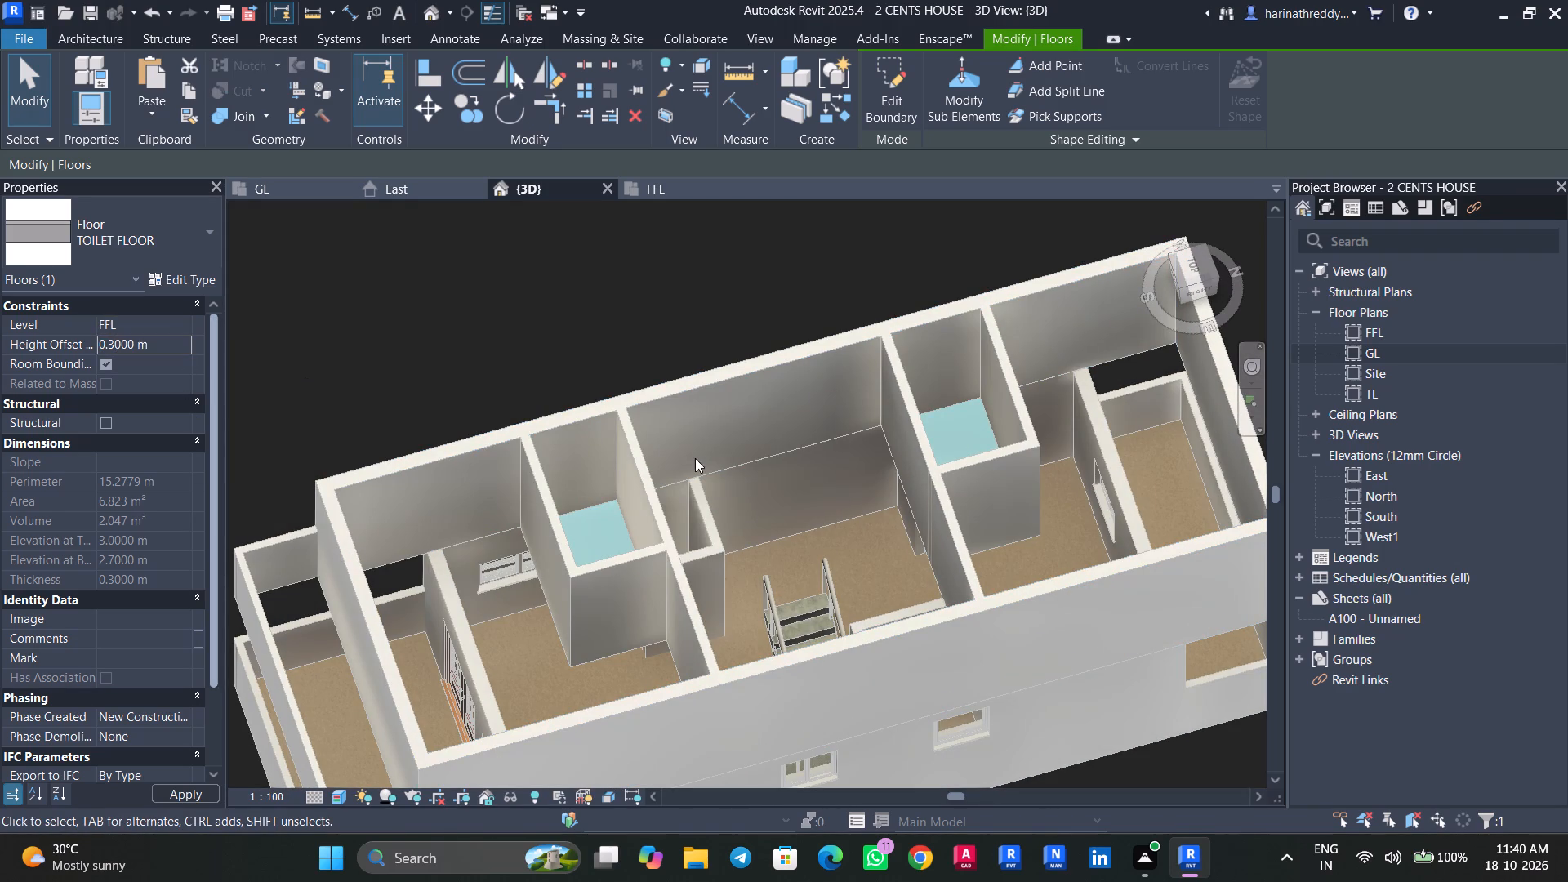
shift+middle_drag(831, 534, 401, 427)
key(Escape)
key(Escape)
Check the whole house from below and from its outer sides in 3D, and save the project.
scroll(710, 410, down, 4)
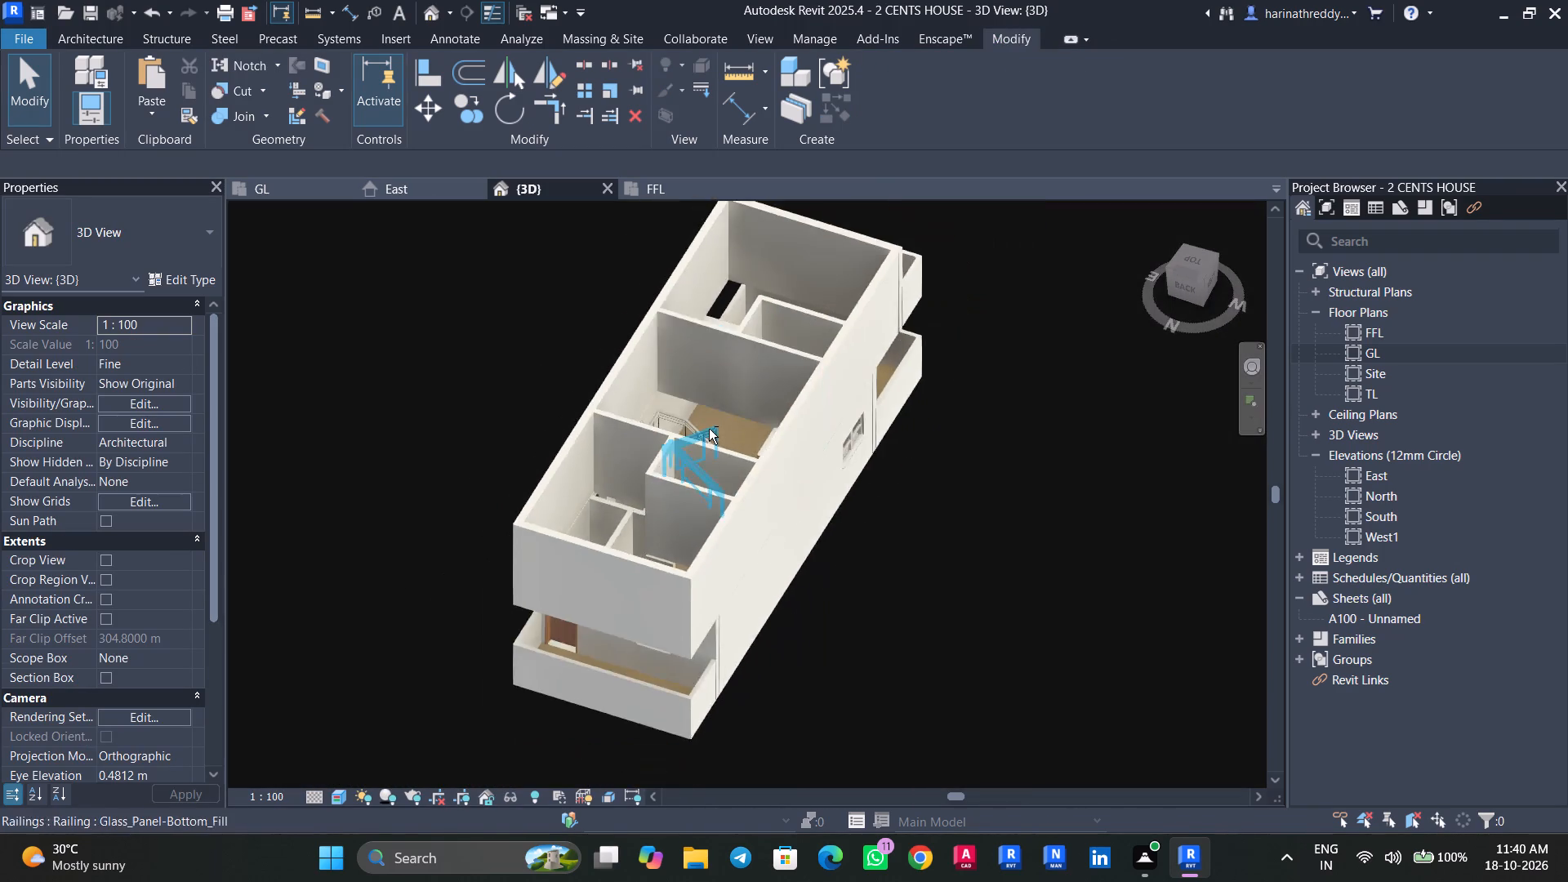
shift+middle_drag(730, 482, 934, 102)
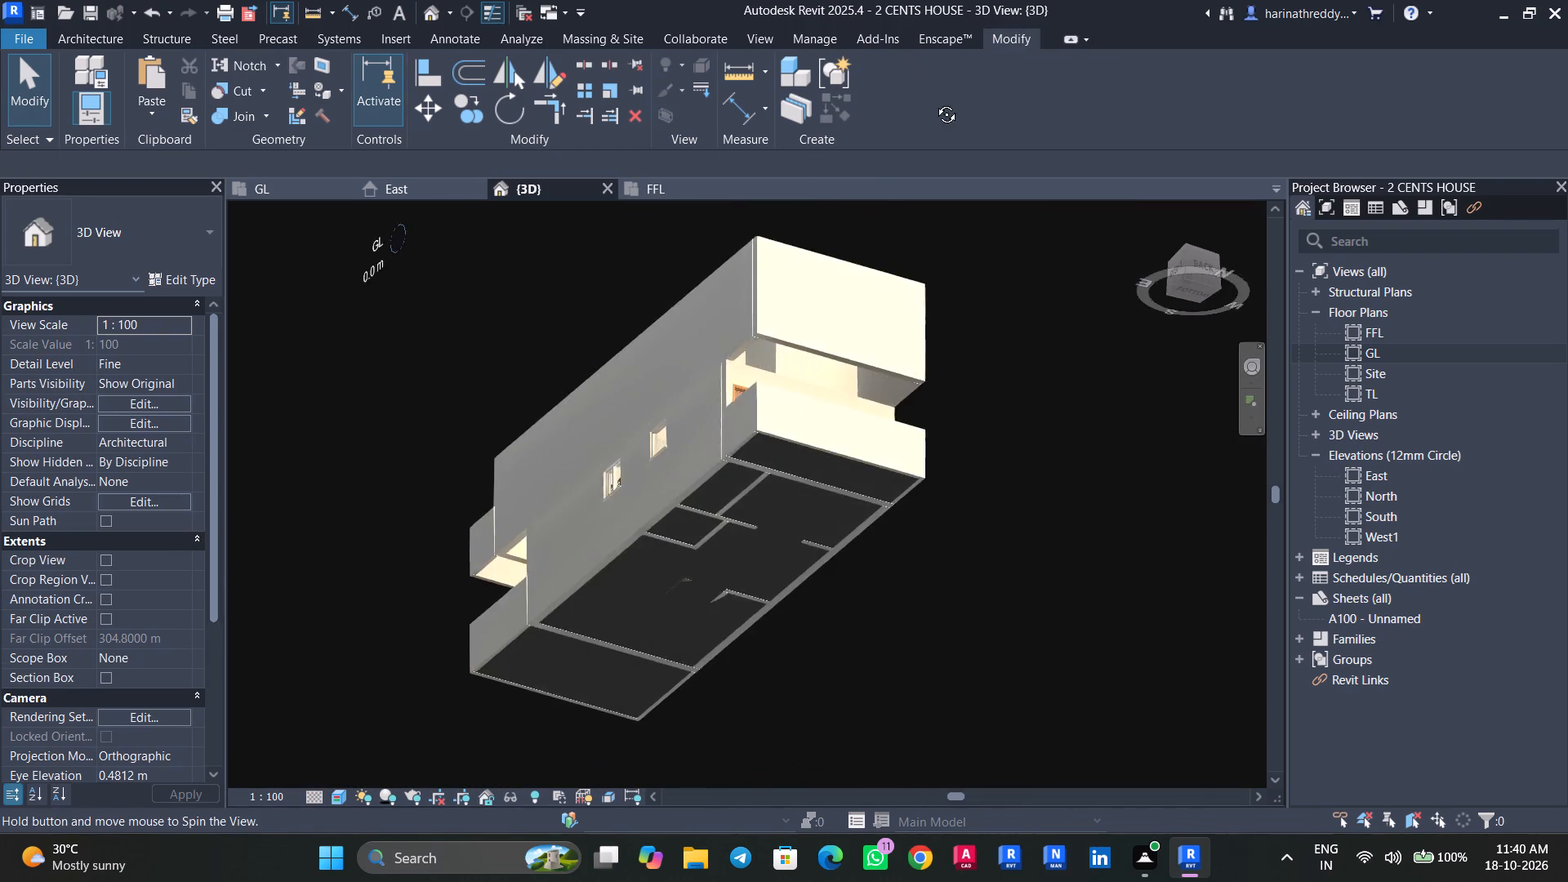
shift+middle_drag(934, 102, 1277, 432)
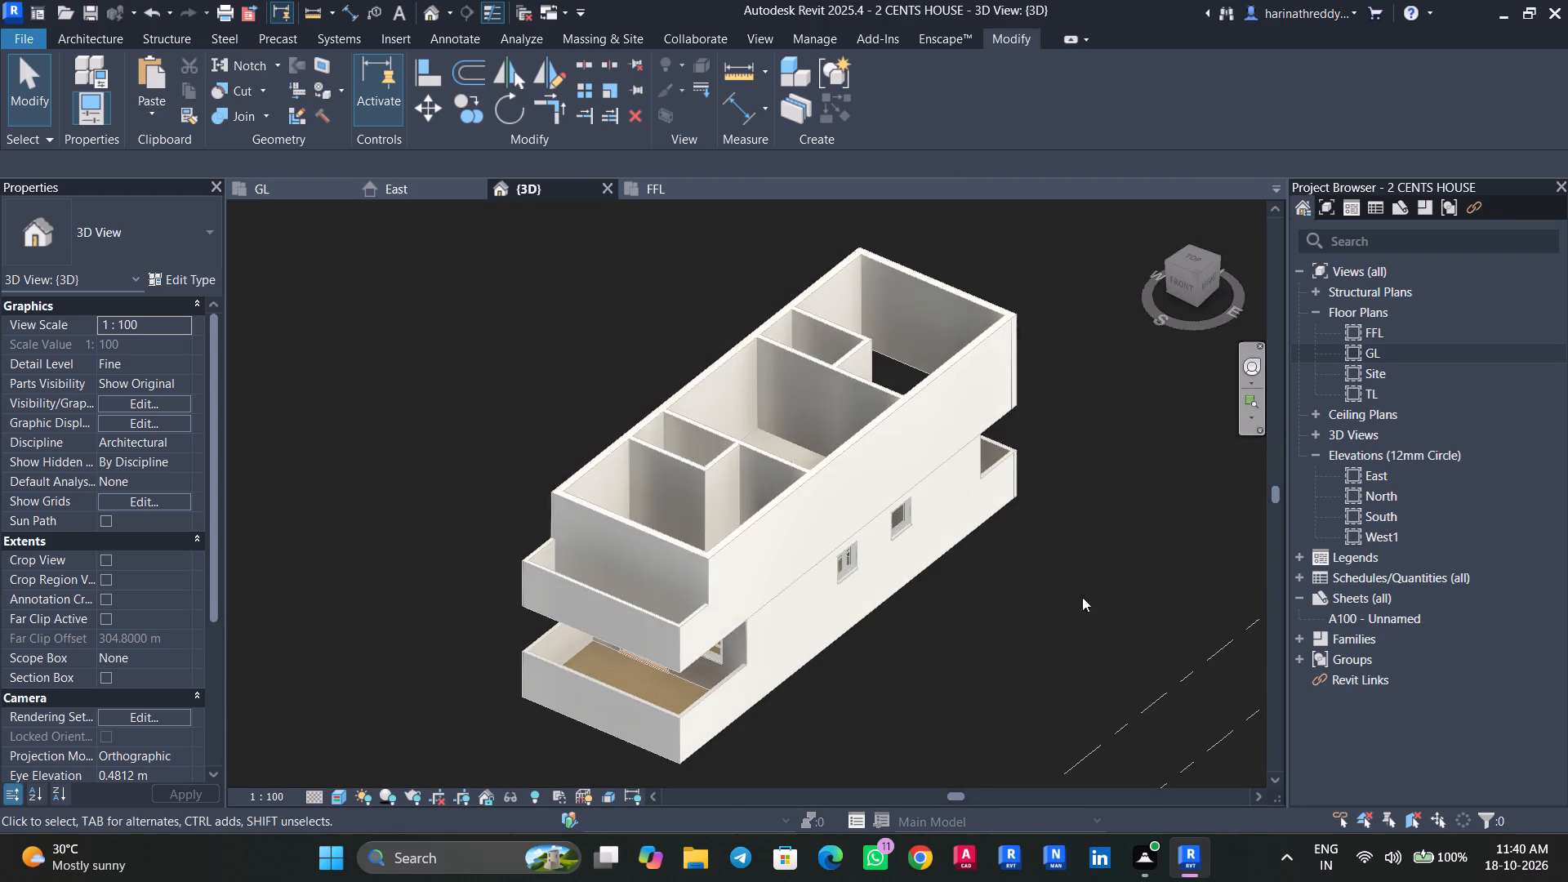
shift+scroll(964, 688, down, 1)
shift+middle_drag(964, 688, 1187, 680)
key(ctrl+s)
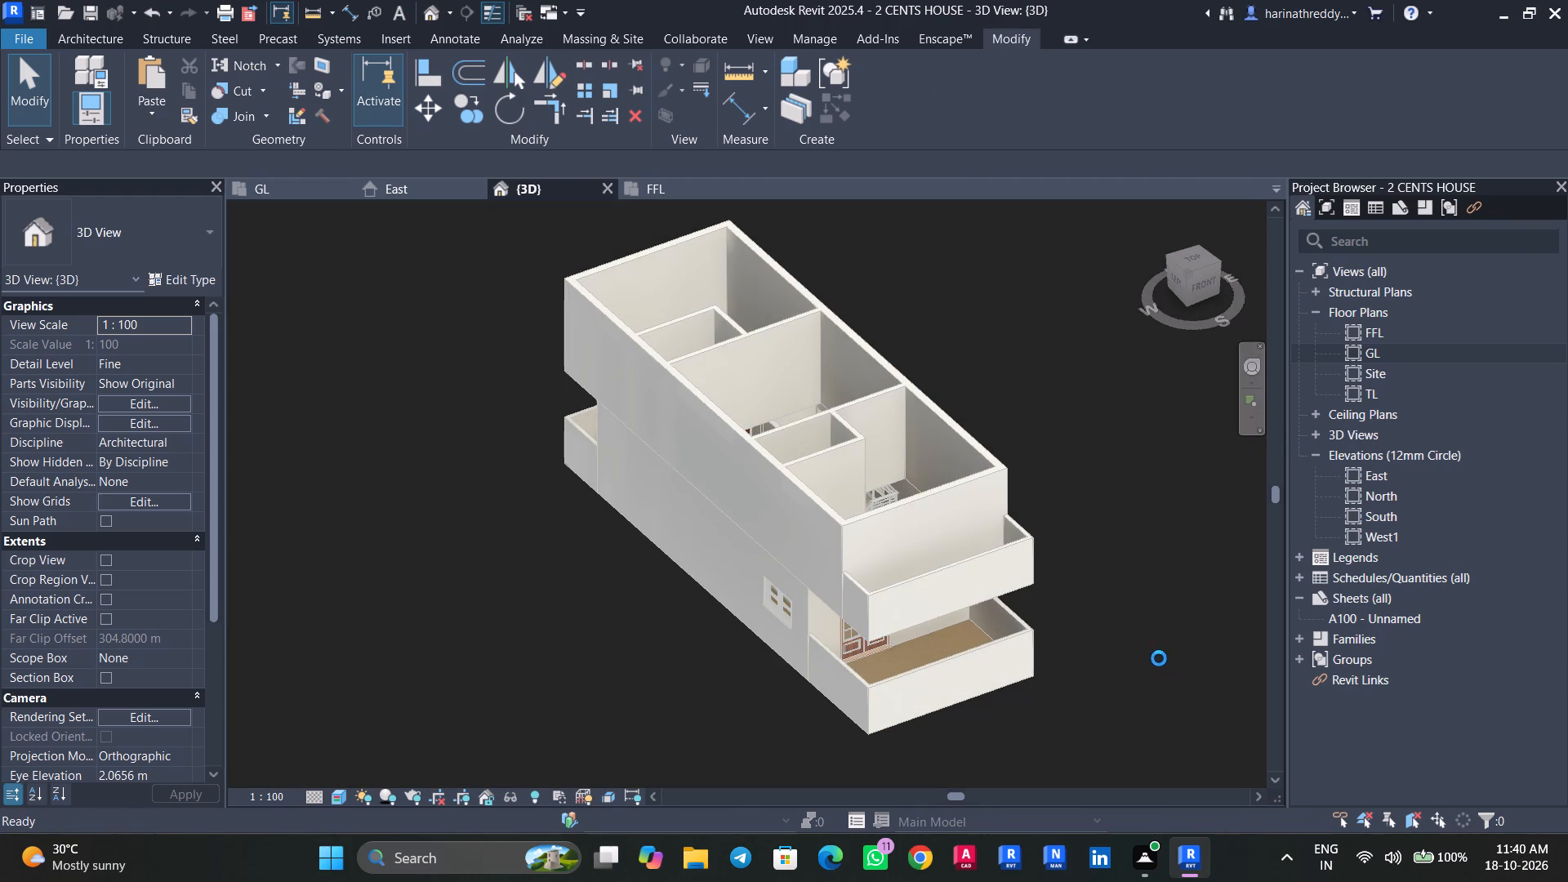
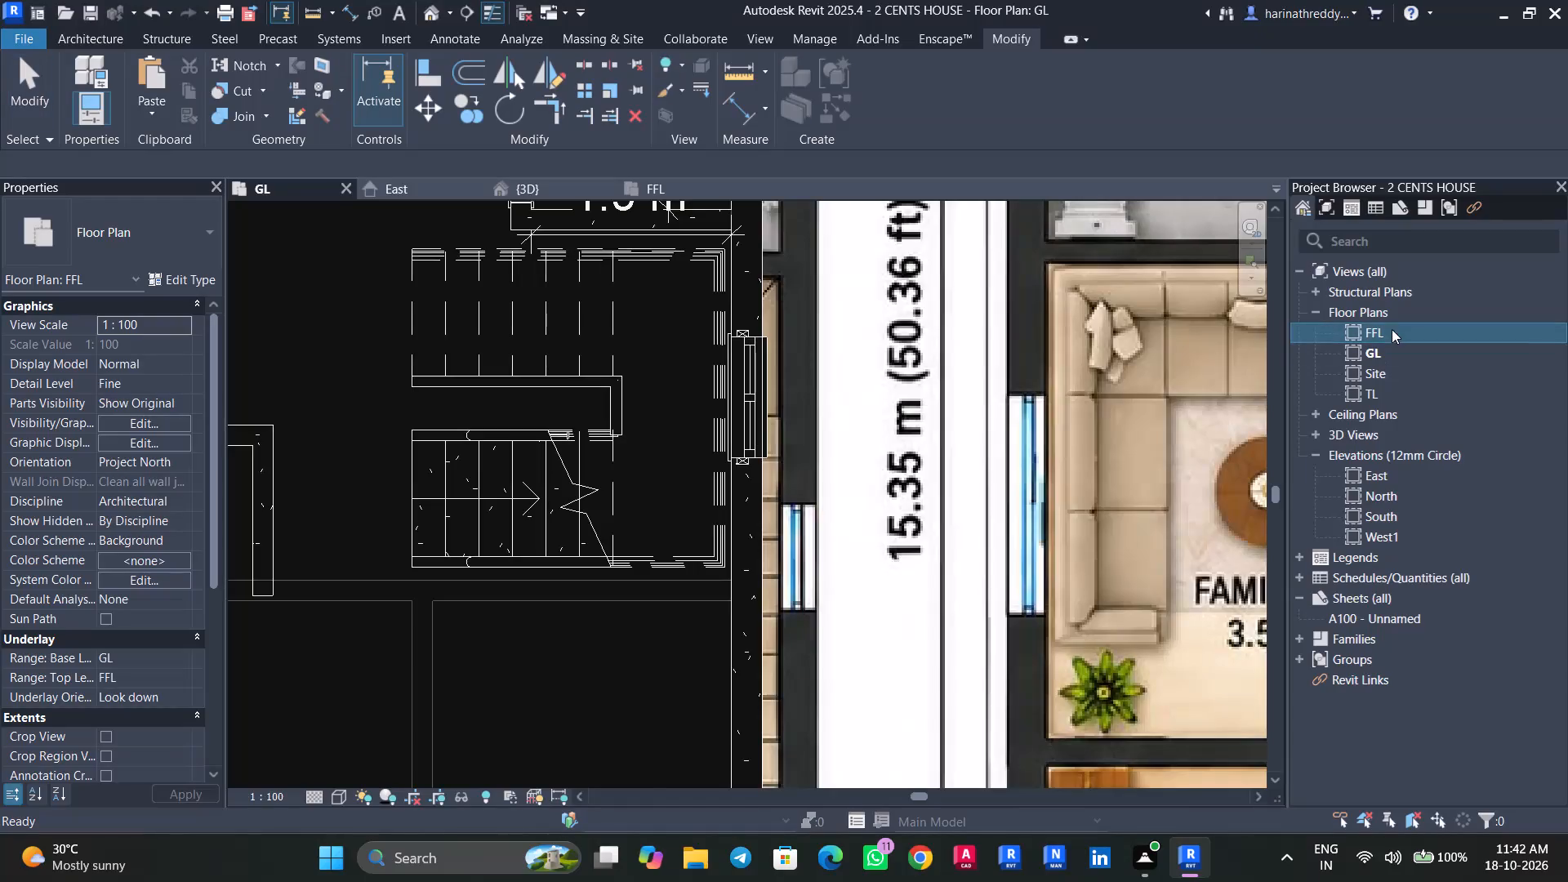
Start a floor on the FFL plan and duplicate the MAIN FLOOR type as BEDROOM FLOOR.
scroll(973, 434, down, 8)
middle_drag(972, 433, 963, 504)
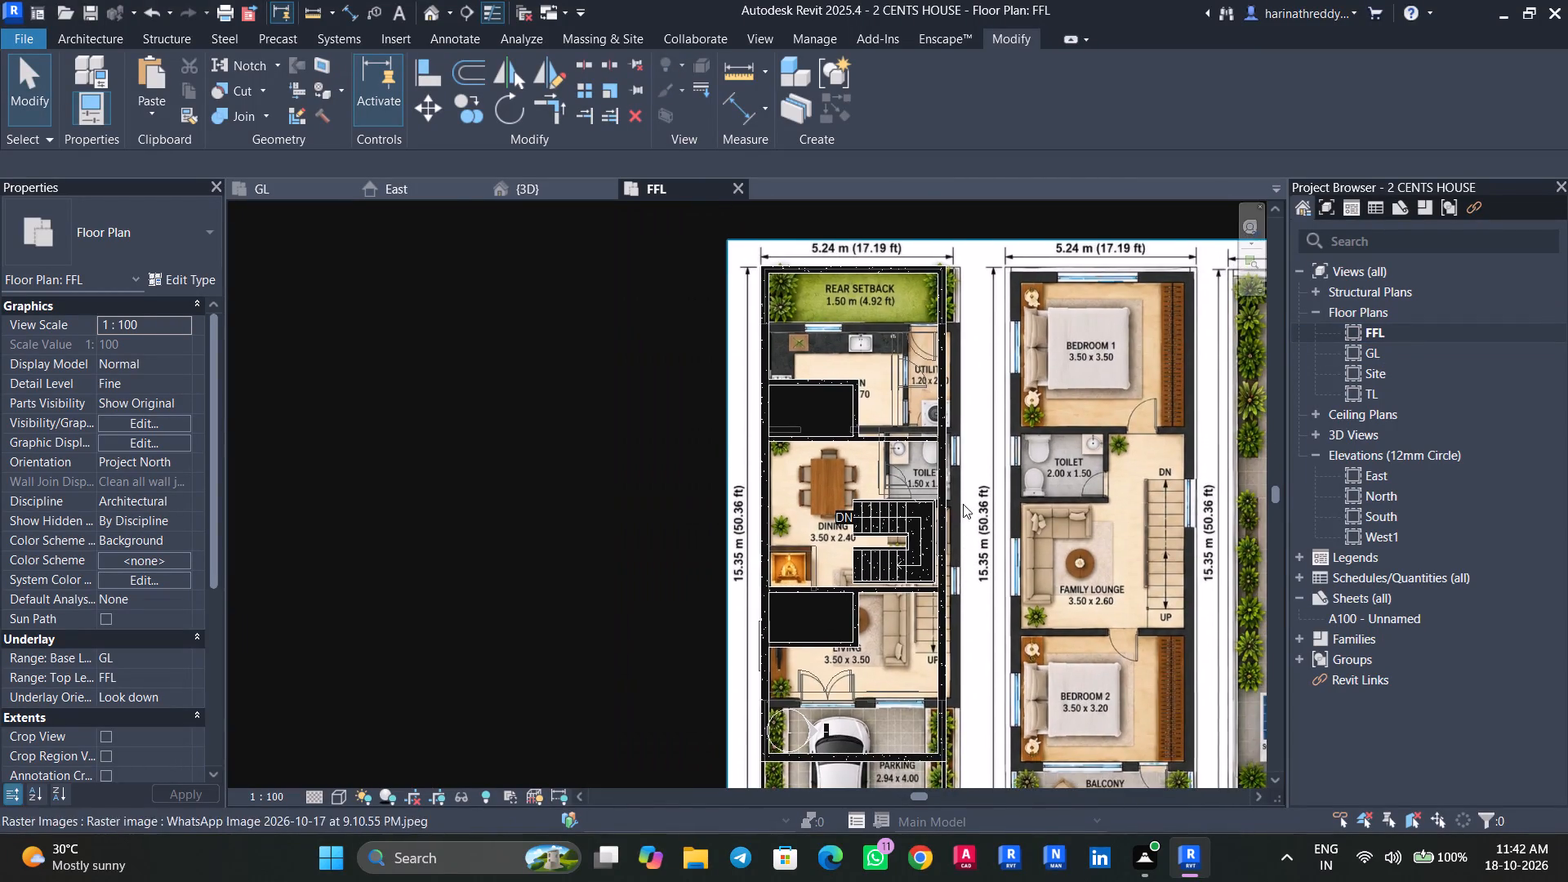
scroll(840, 350, up, 3)
click(99, 33)
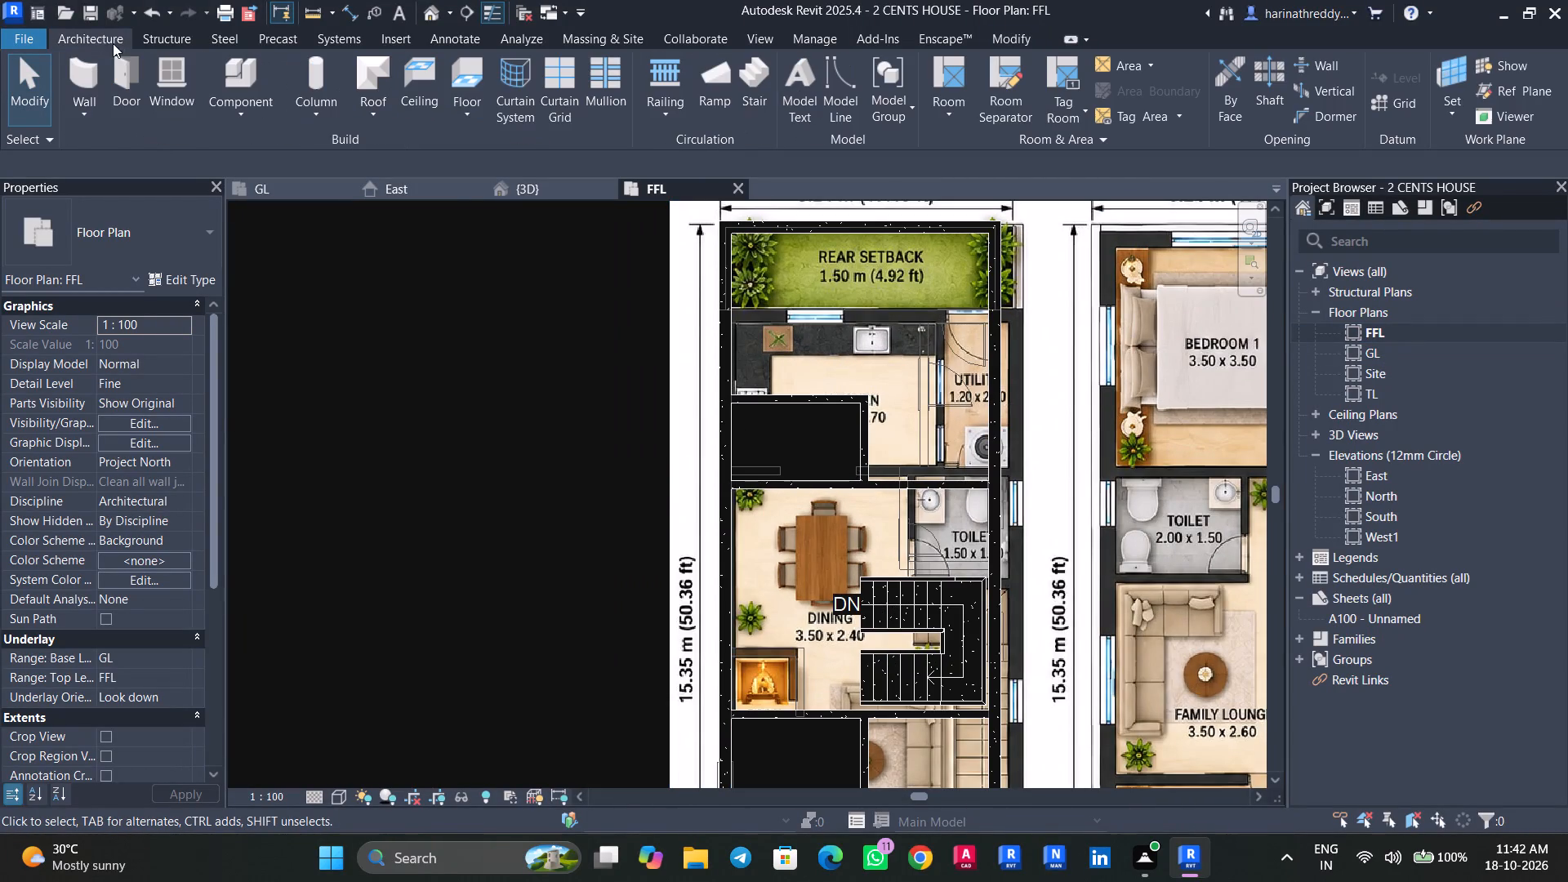
click(470, 87)
click(82, 234)
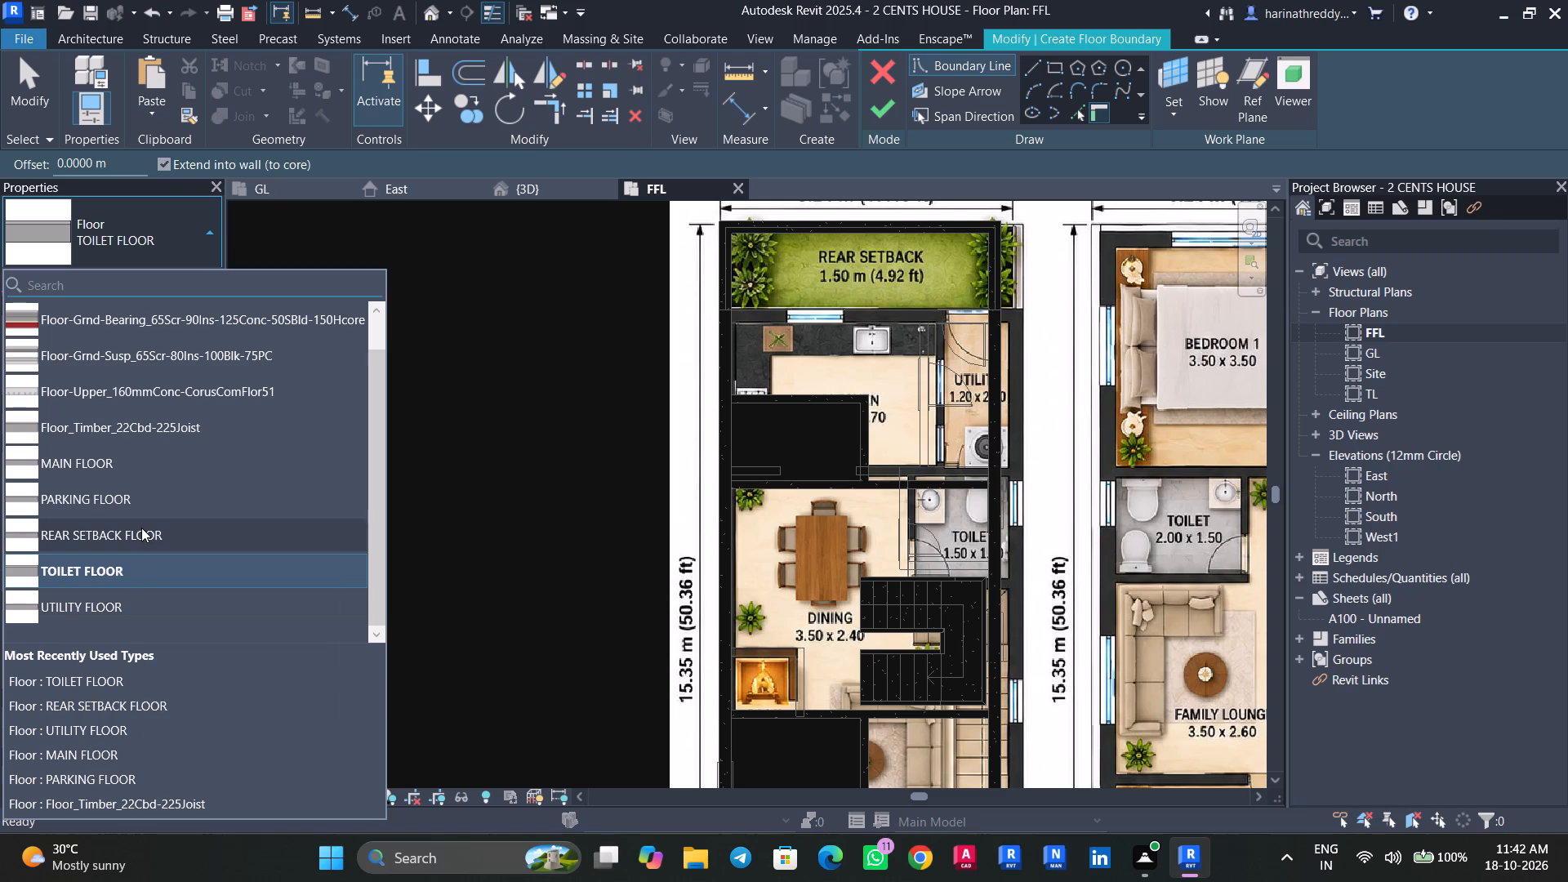
scroll(141, 528, down, 3)
scroll(133, 533, up, 2)
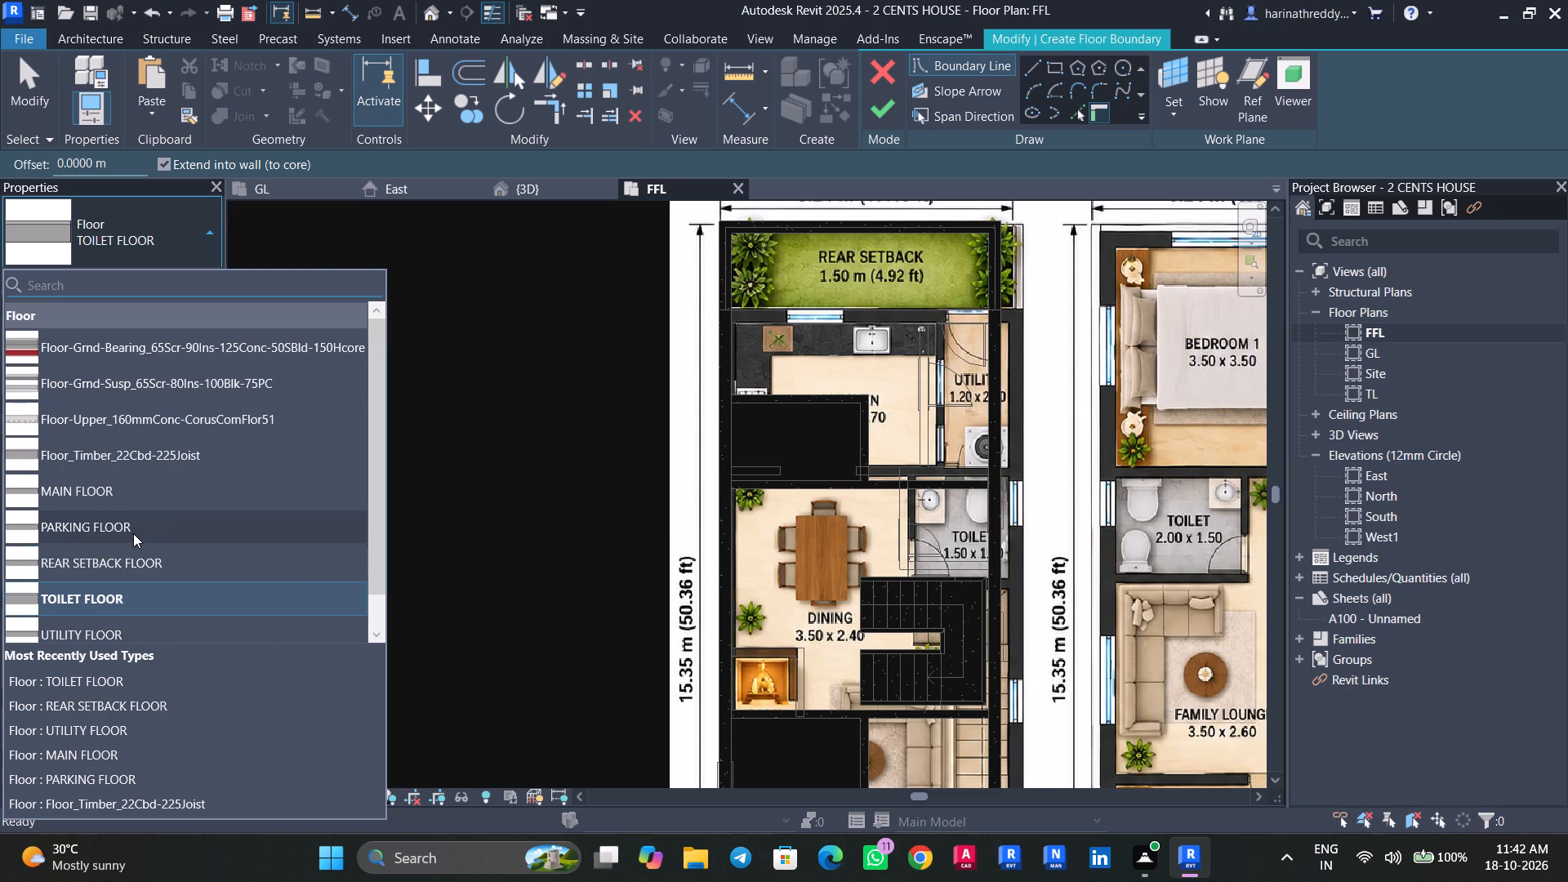
scroll(133, 533, down, 2)
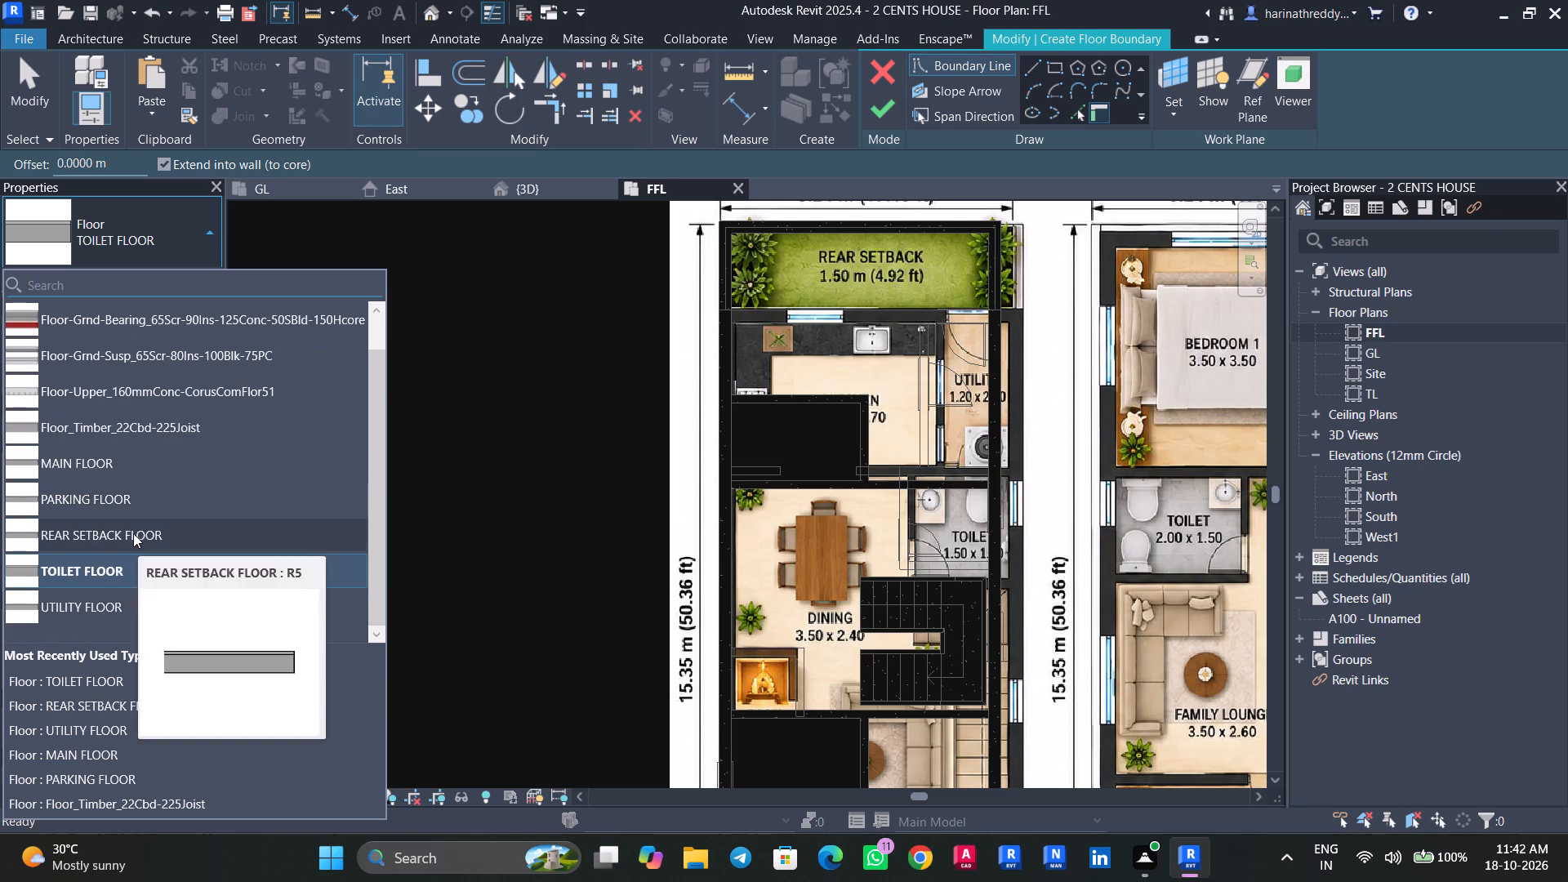
scroll(133, 533, up, 1)
key(Escape)
click(195, 277)
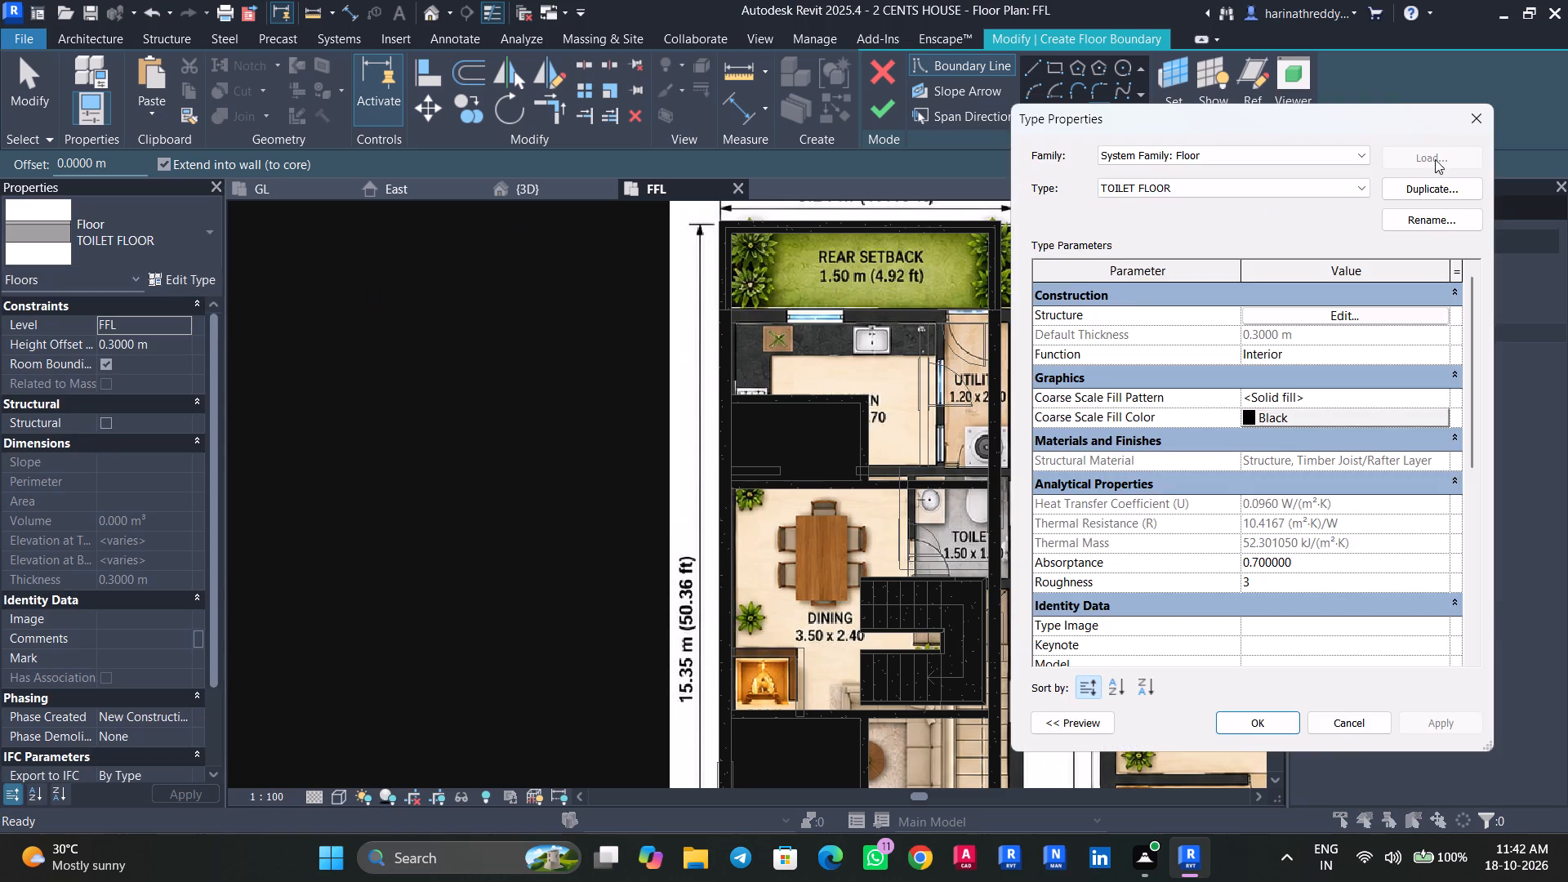
key(Escape)
key(Escape)
click(73, 224)
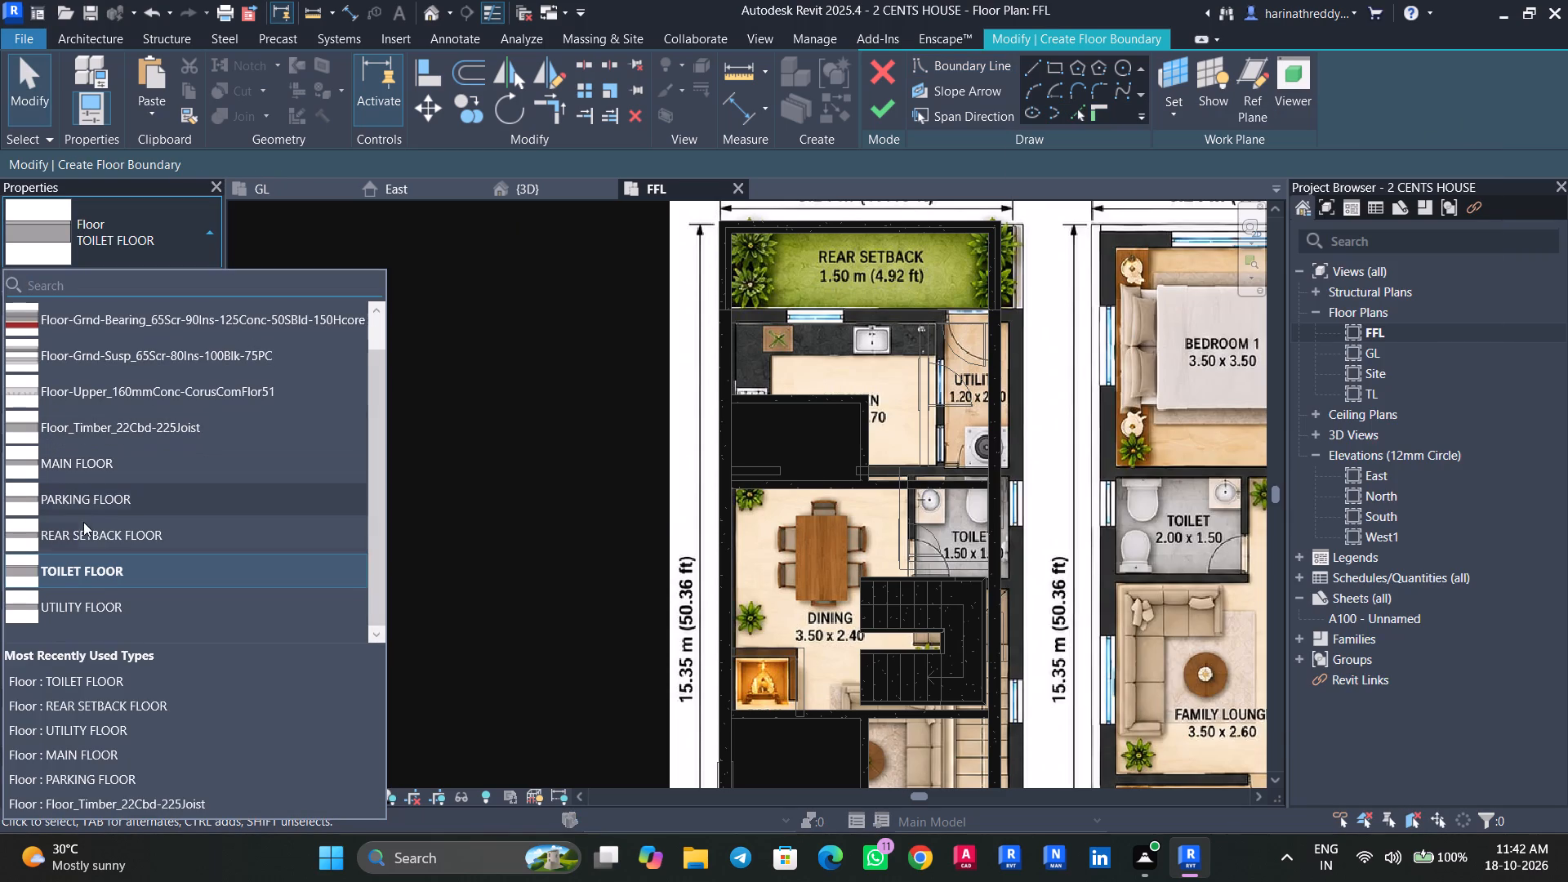
click(104, 467)
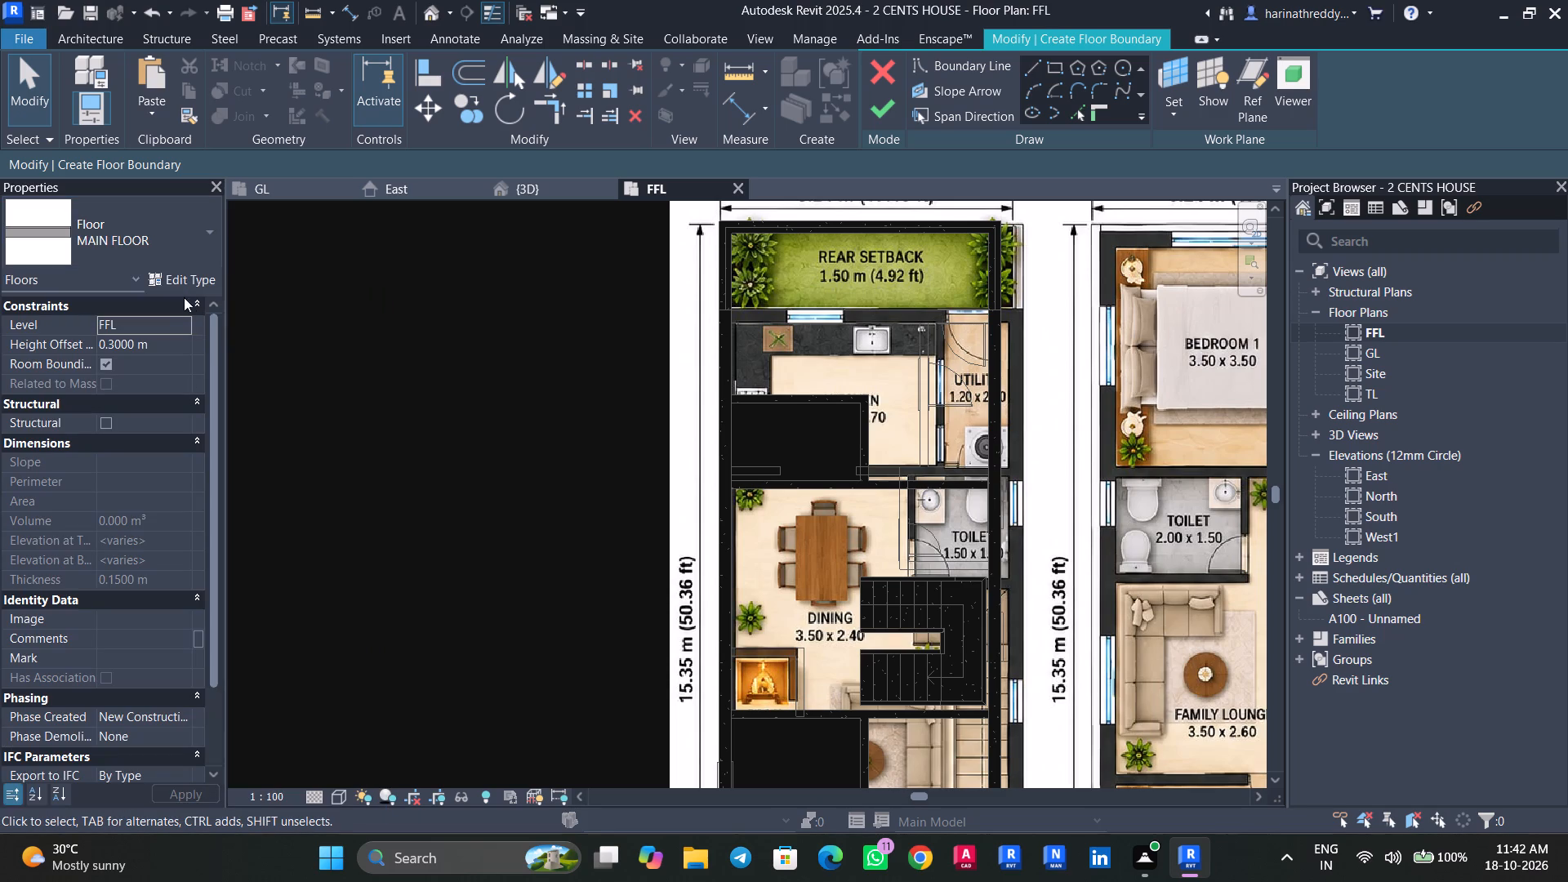
click(176, 284)
click(1390, 197)
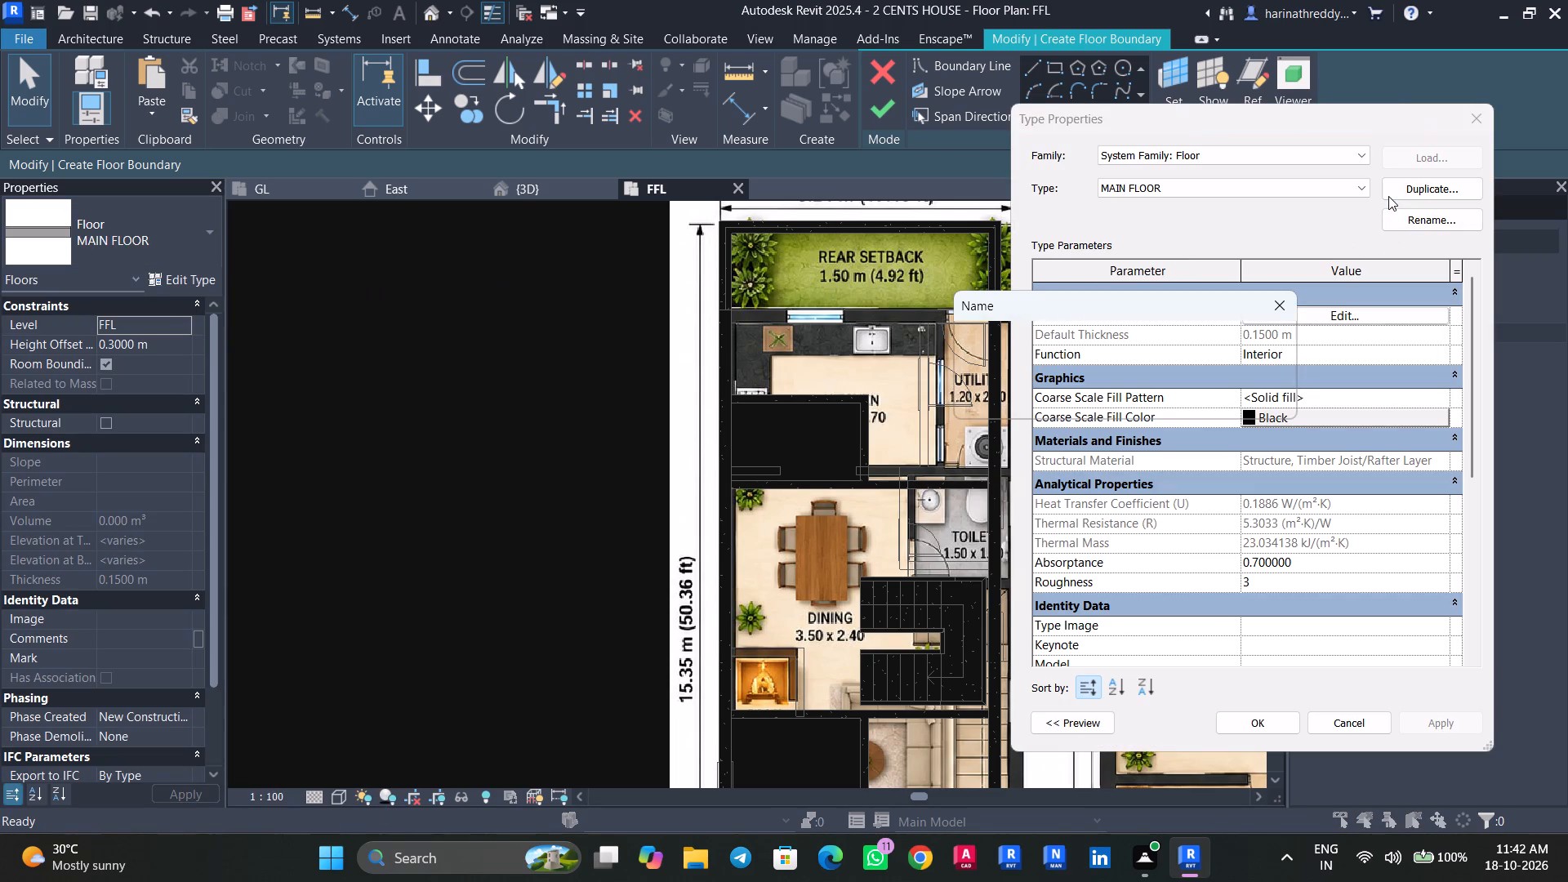
text(BEDROOM FLOOR)
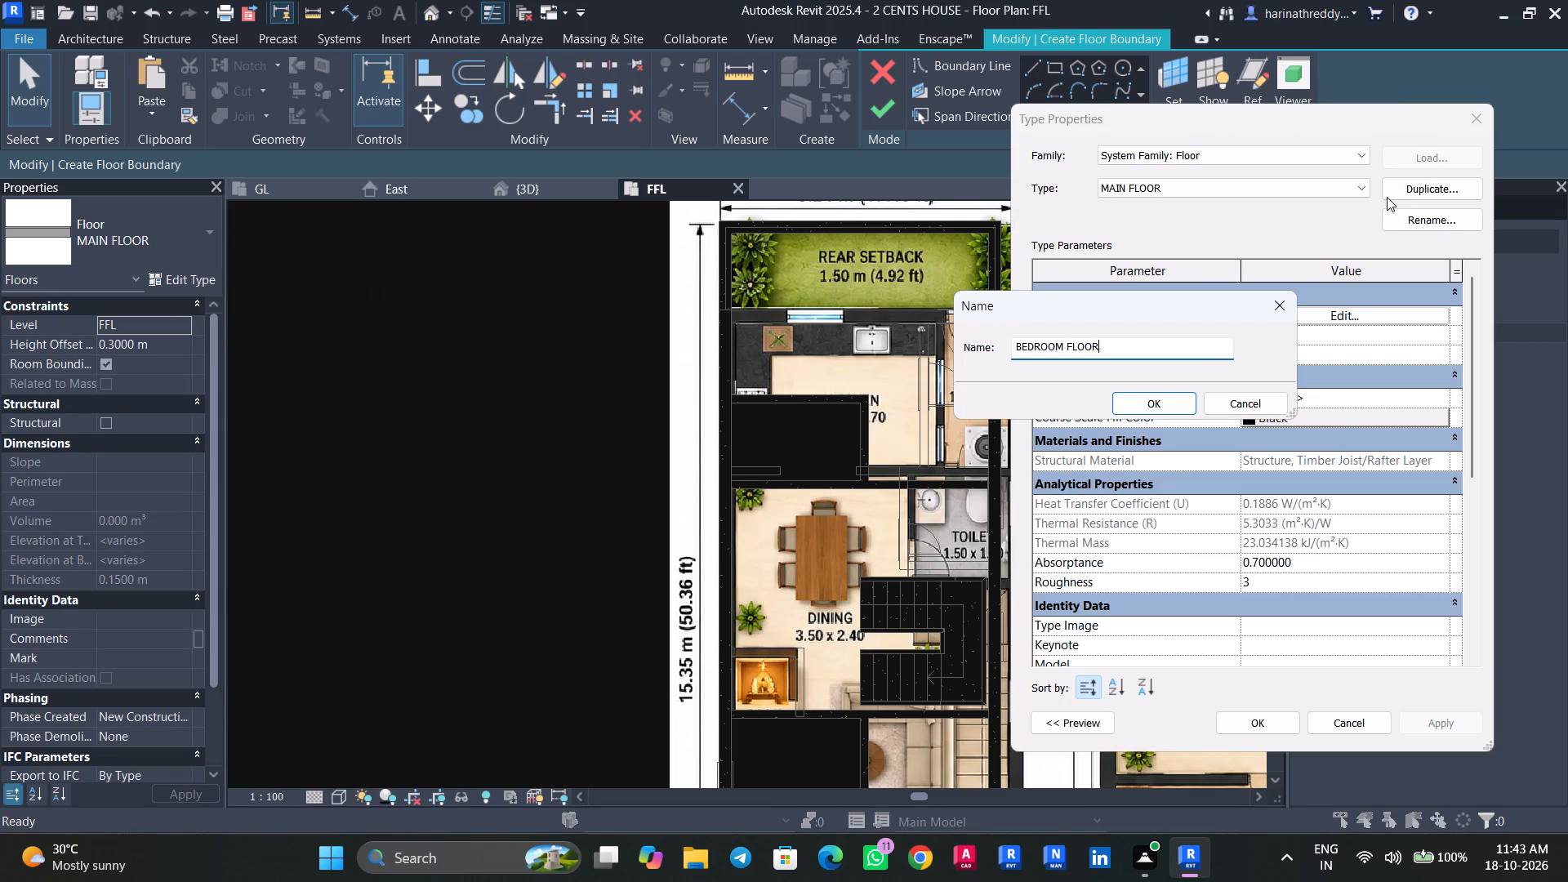
click(1129, 422)
click(1139, 395)
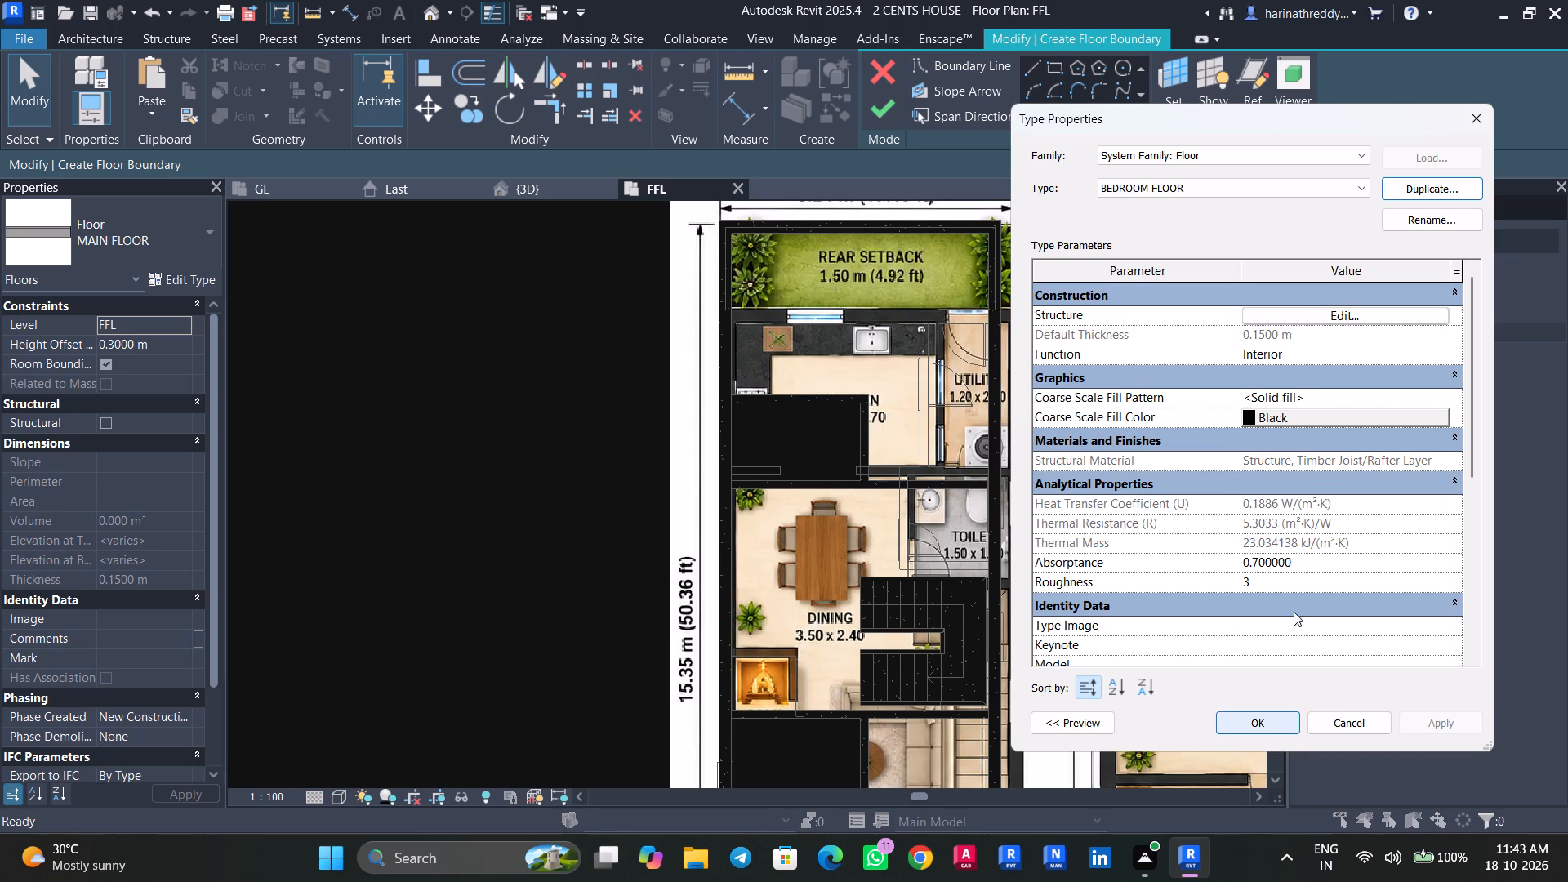
click(1269, 716)
With height offset 0.15 m, sketch the rear bedroom's L-shaped floor boundary around its toilet, about 4.78 by 4.6 m overall.
click(178, 351)
text(0.15)
scroll(813, 287, up, 3)
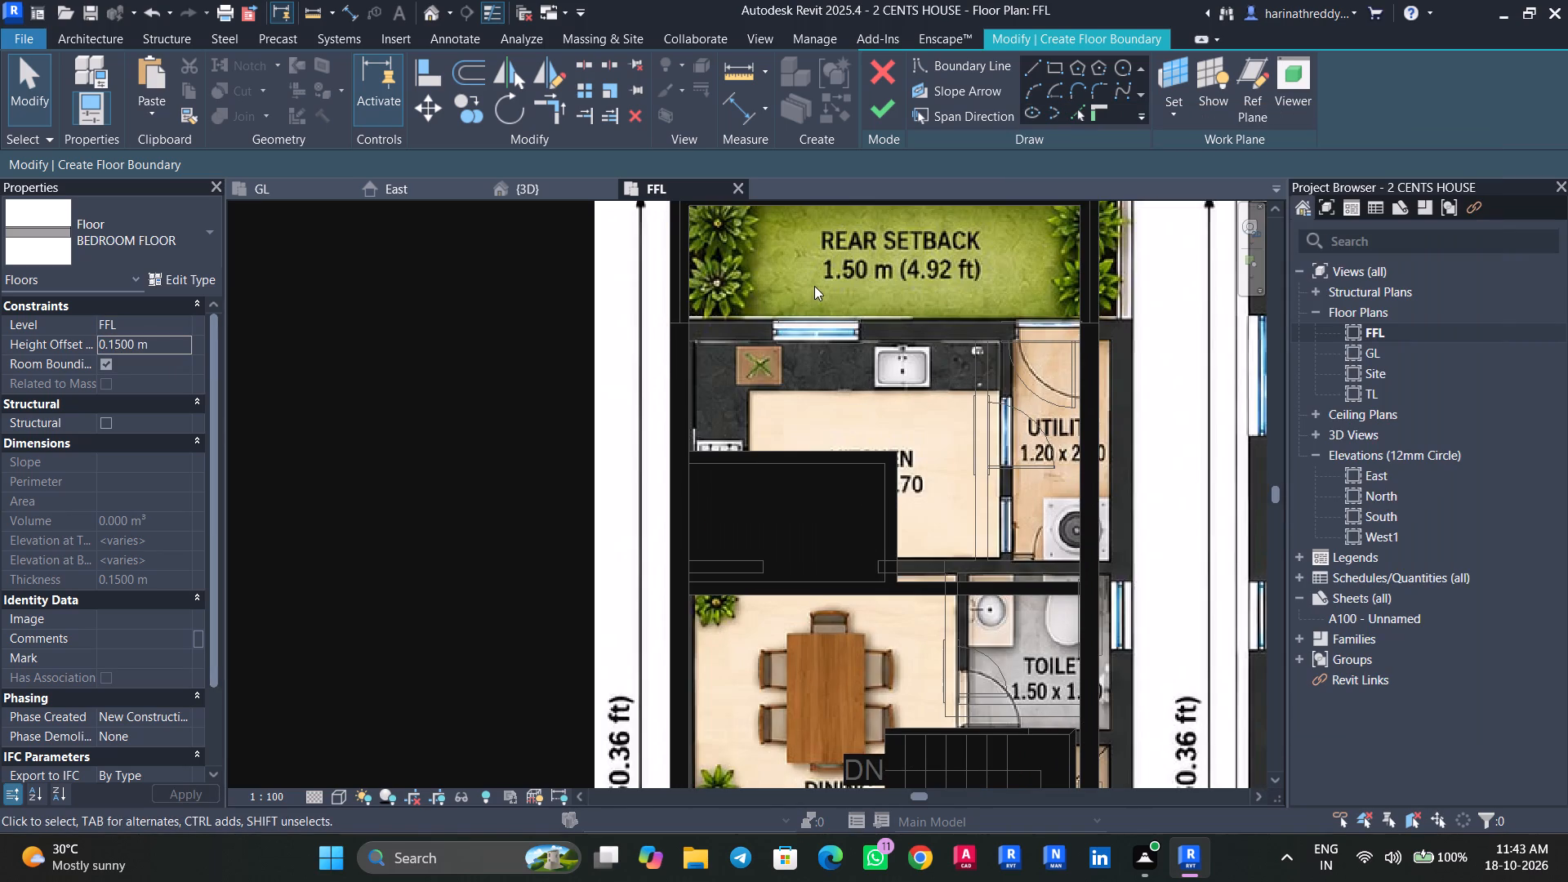
middle_drag(966, 188, 922, 327)
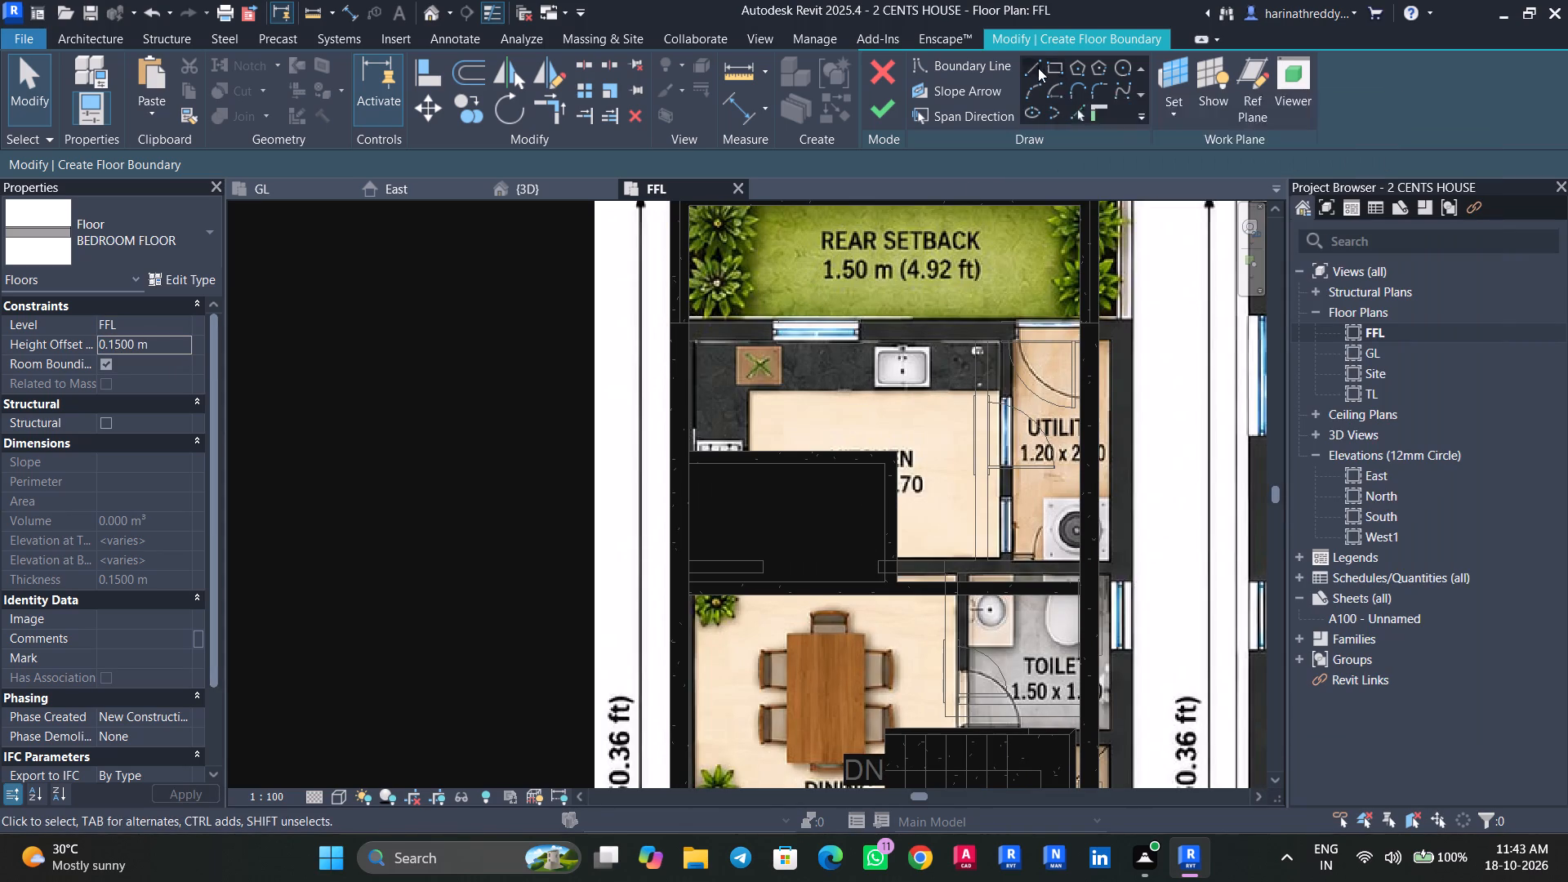
click(1034, 60)
click(686, 451)
middle_drag(697, 284, 693, 416)
click(684, 339)
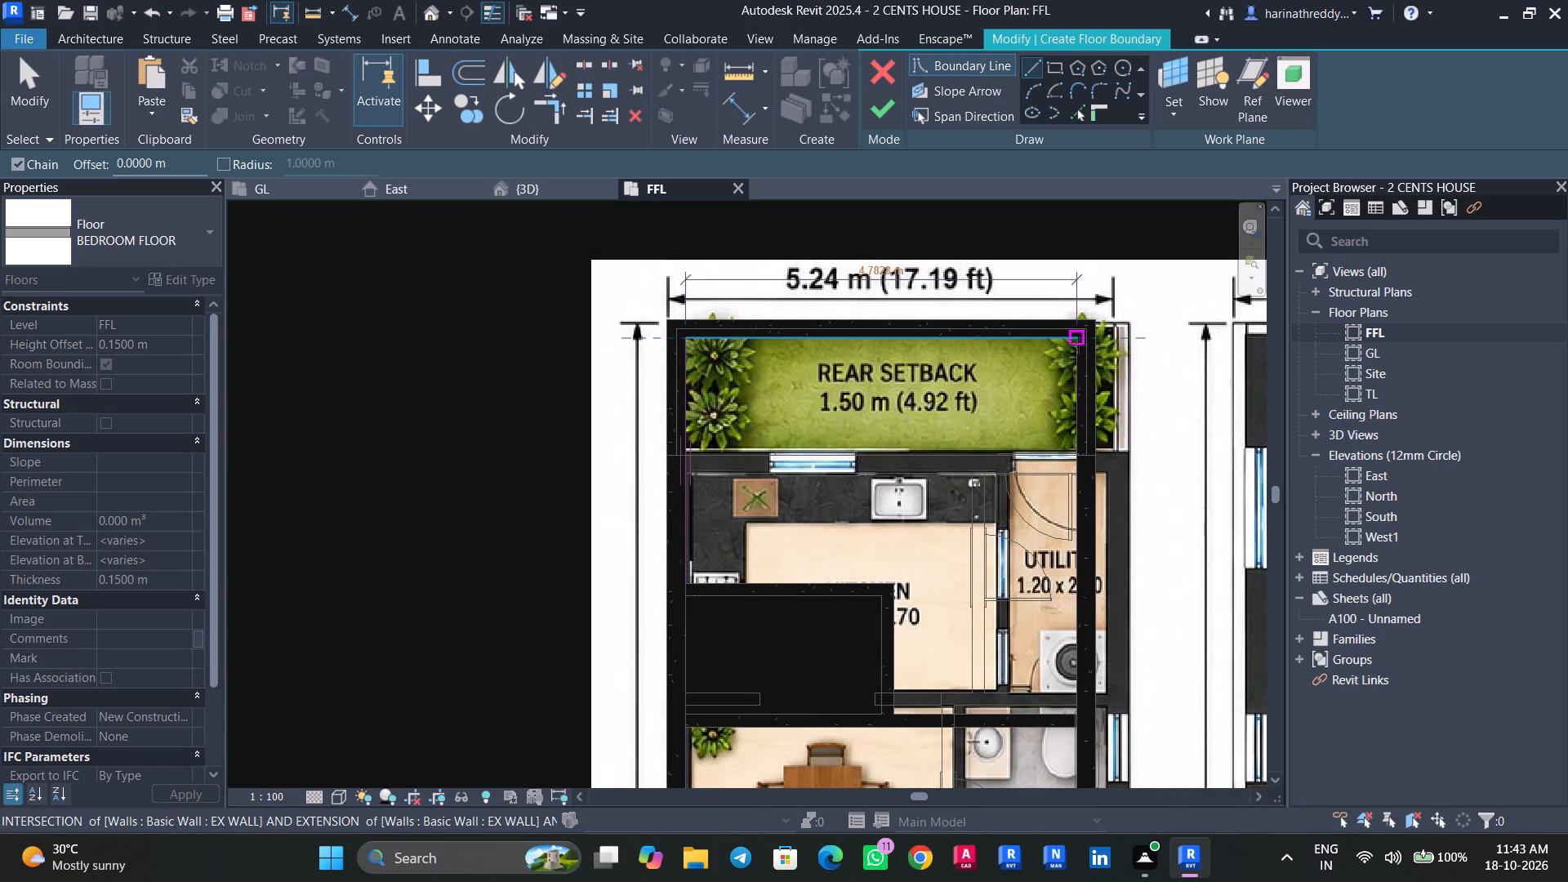
click(1074, 338)
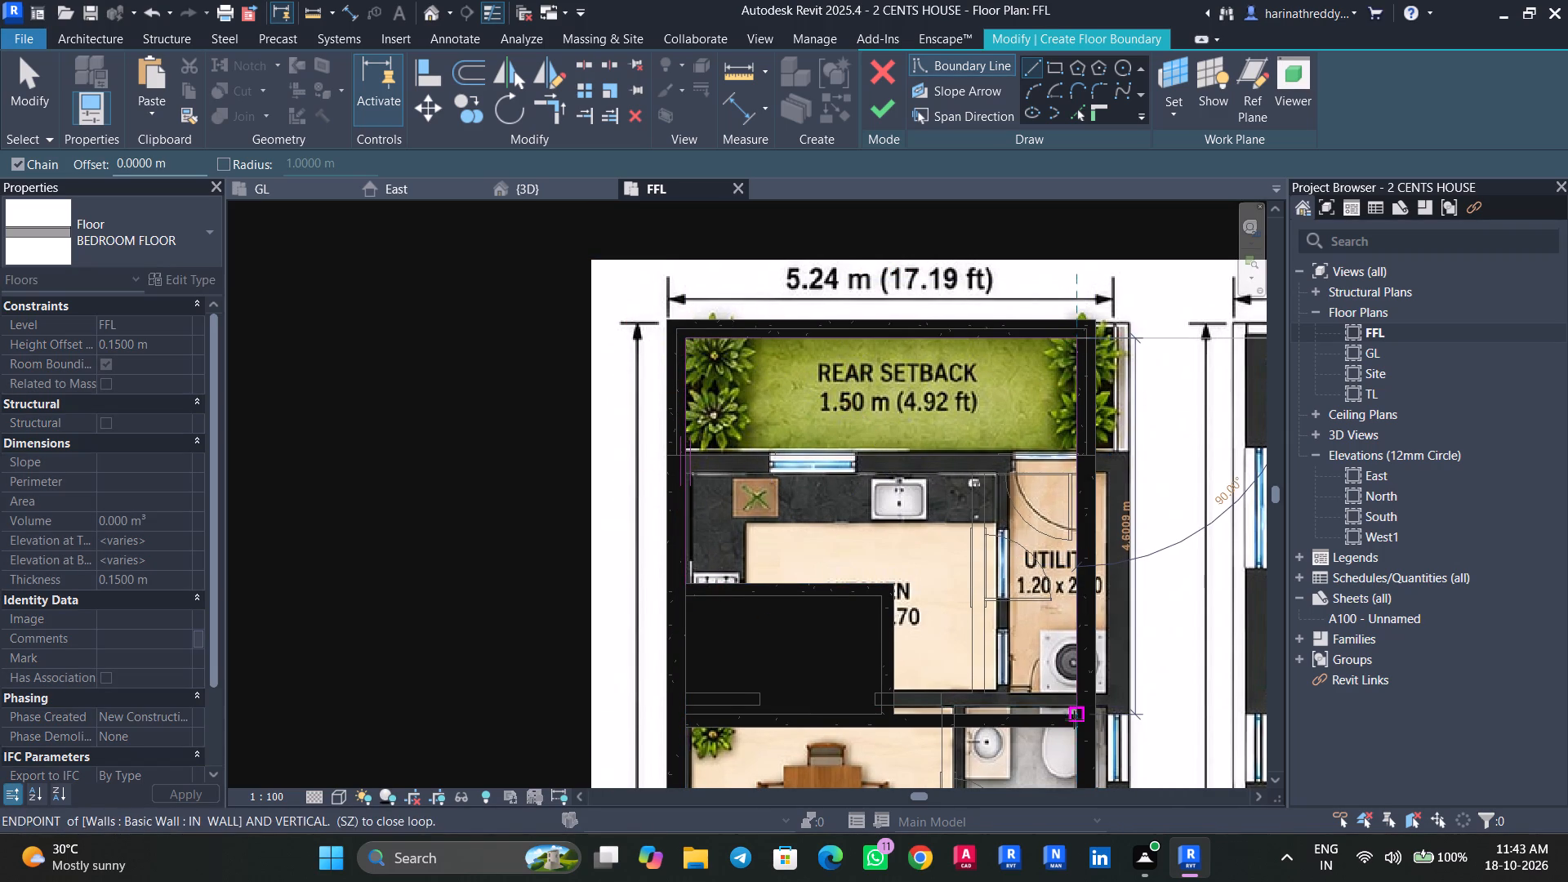
click(1074, 719)
click(899, 717)
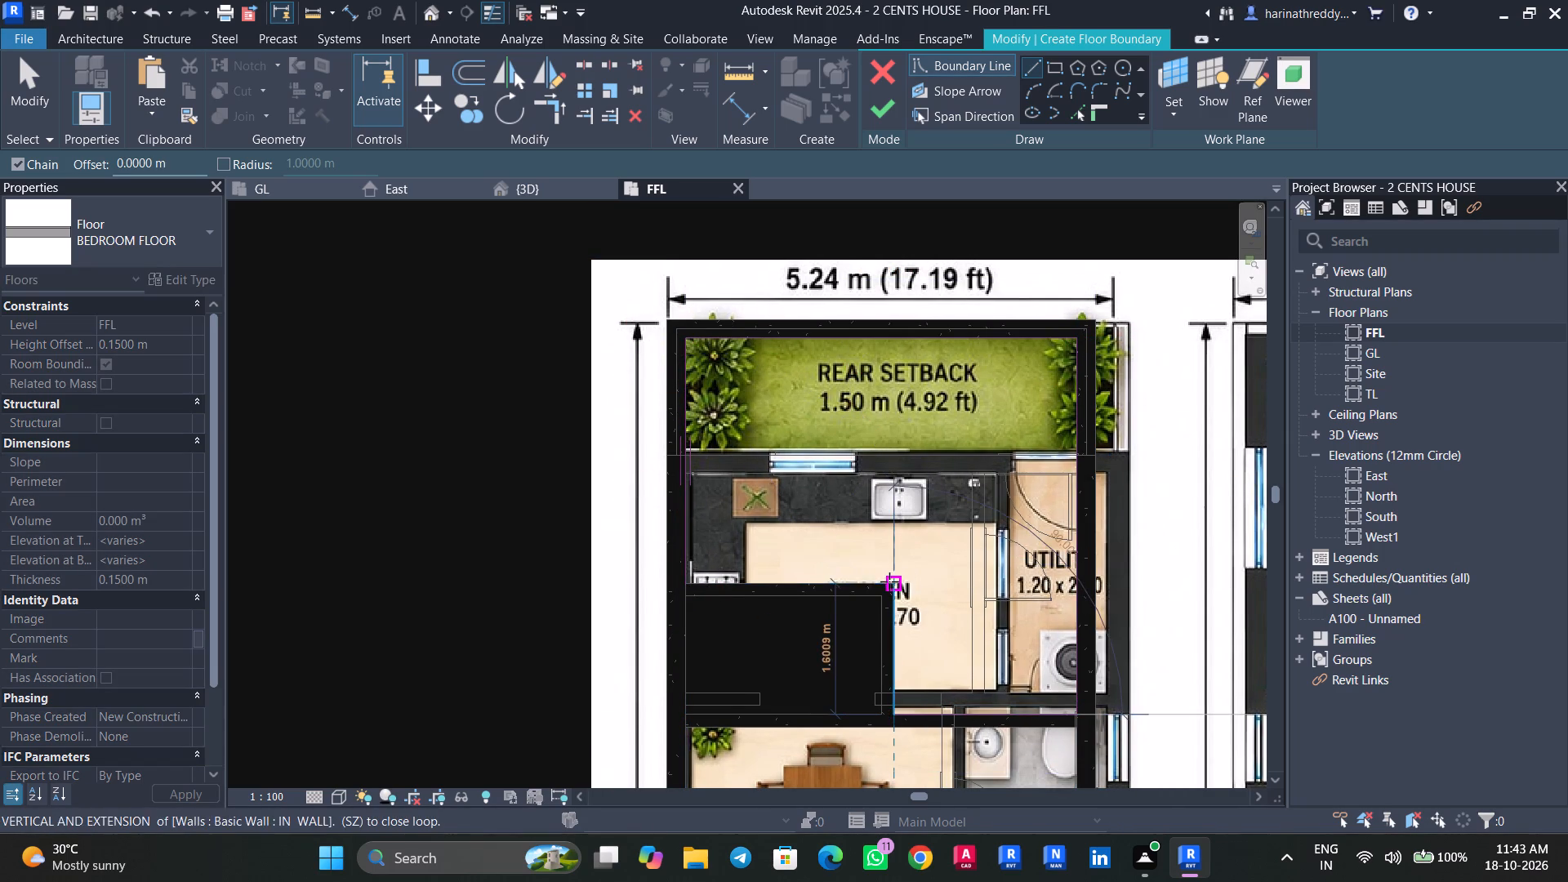
click(889, 581)
click(693, 581)
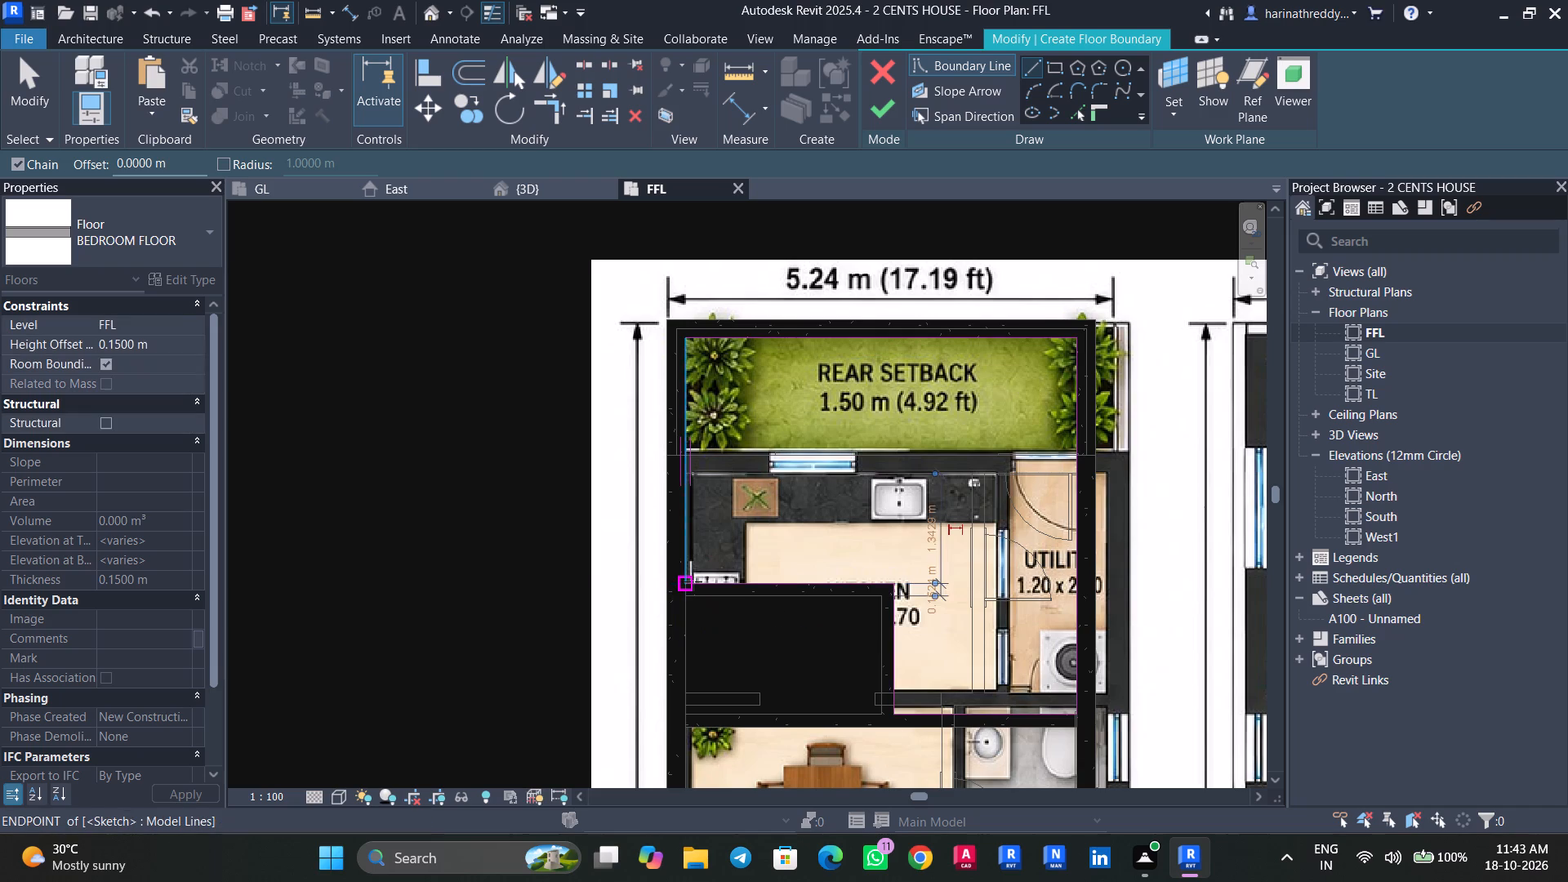
key(Escape)
key(Escape)
Sketch the front bedroom's L-shaped boundary around its toilet, about 4.78 by 4.55 m, and finish the floor without attaching walls.
middle_drag(765, 638, 753, 260)
middle_drag(740, 519, 747, 216)
middle_drag(844, 509, 849, 232)
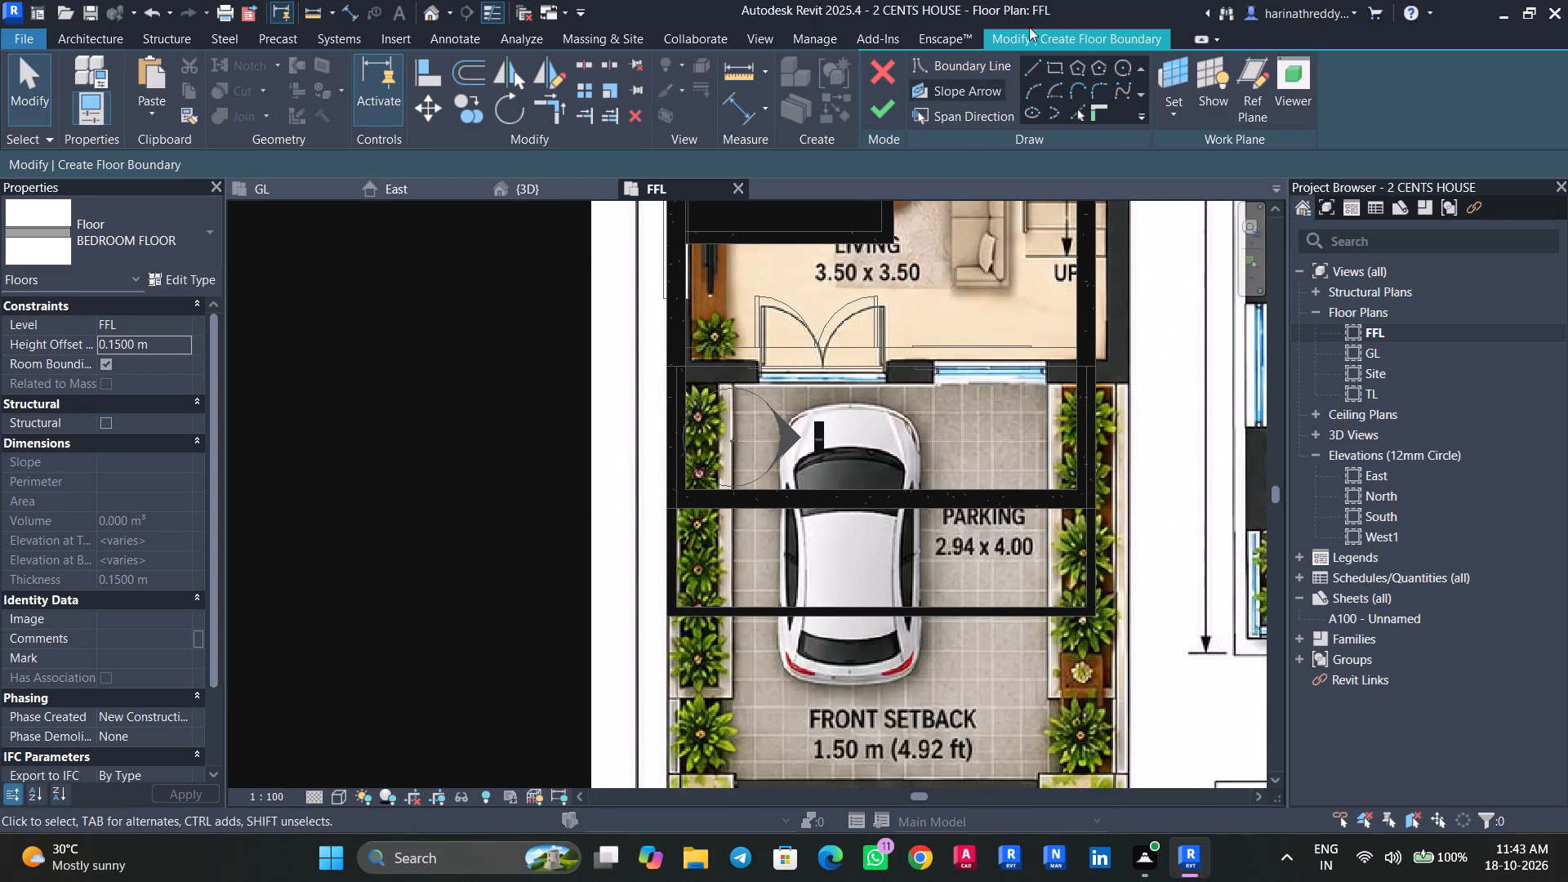
click(1019, 66)
middle_drag(884, 404, 868, 514)
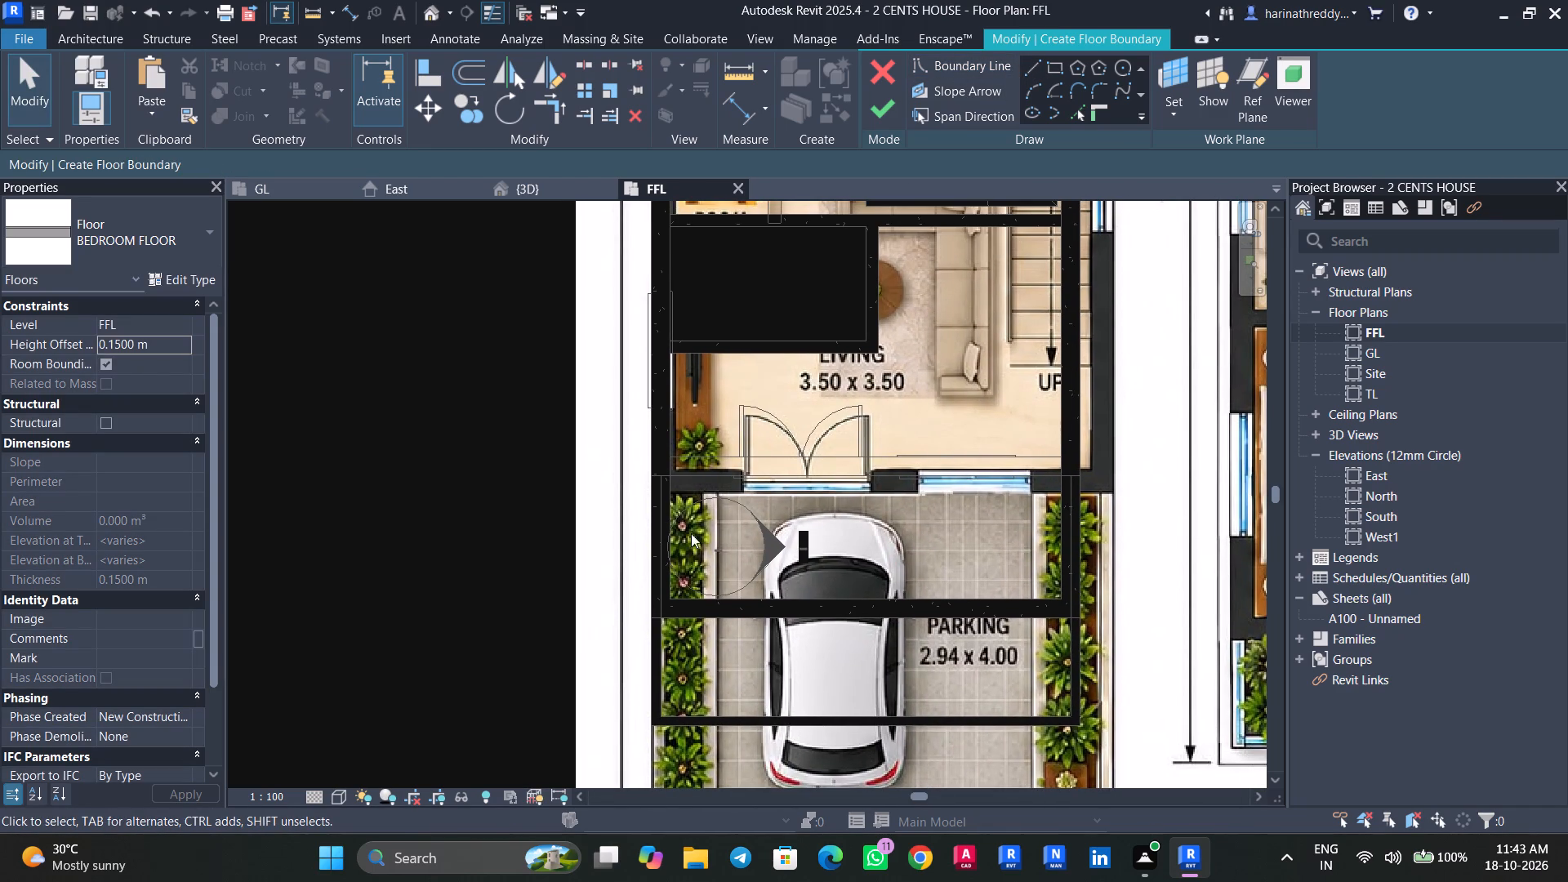
click(1027, 69)
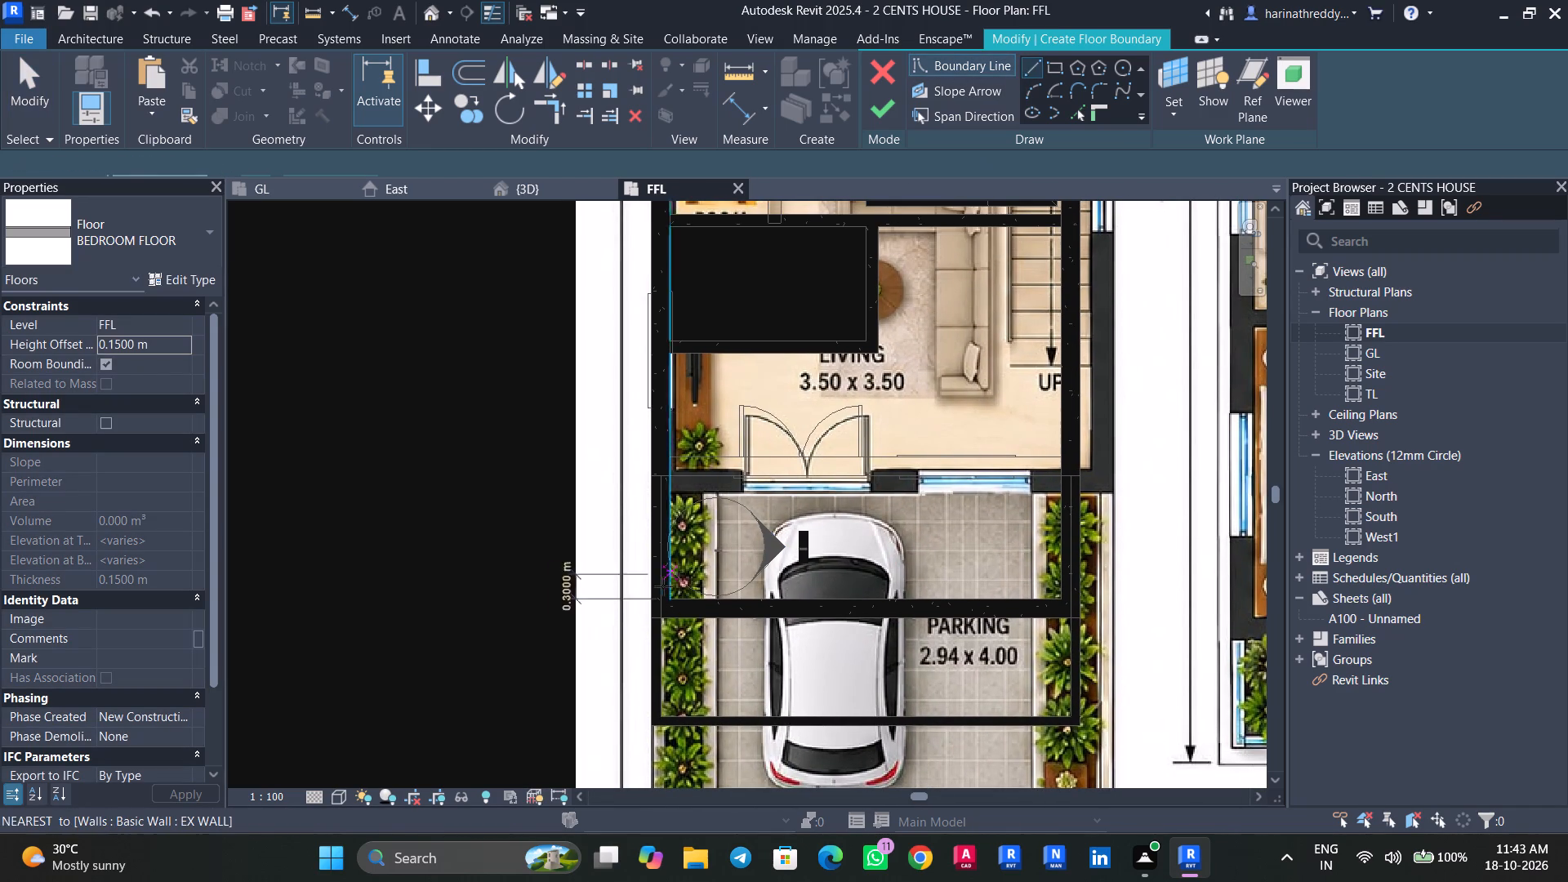
click(673, 599)
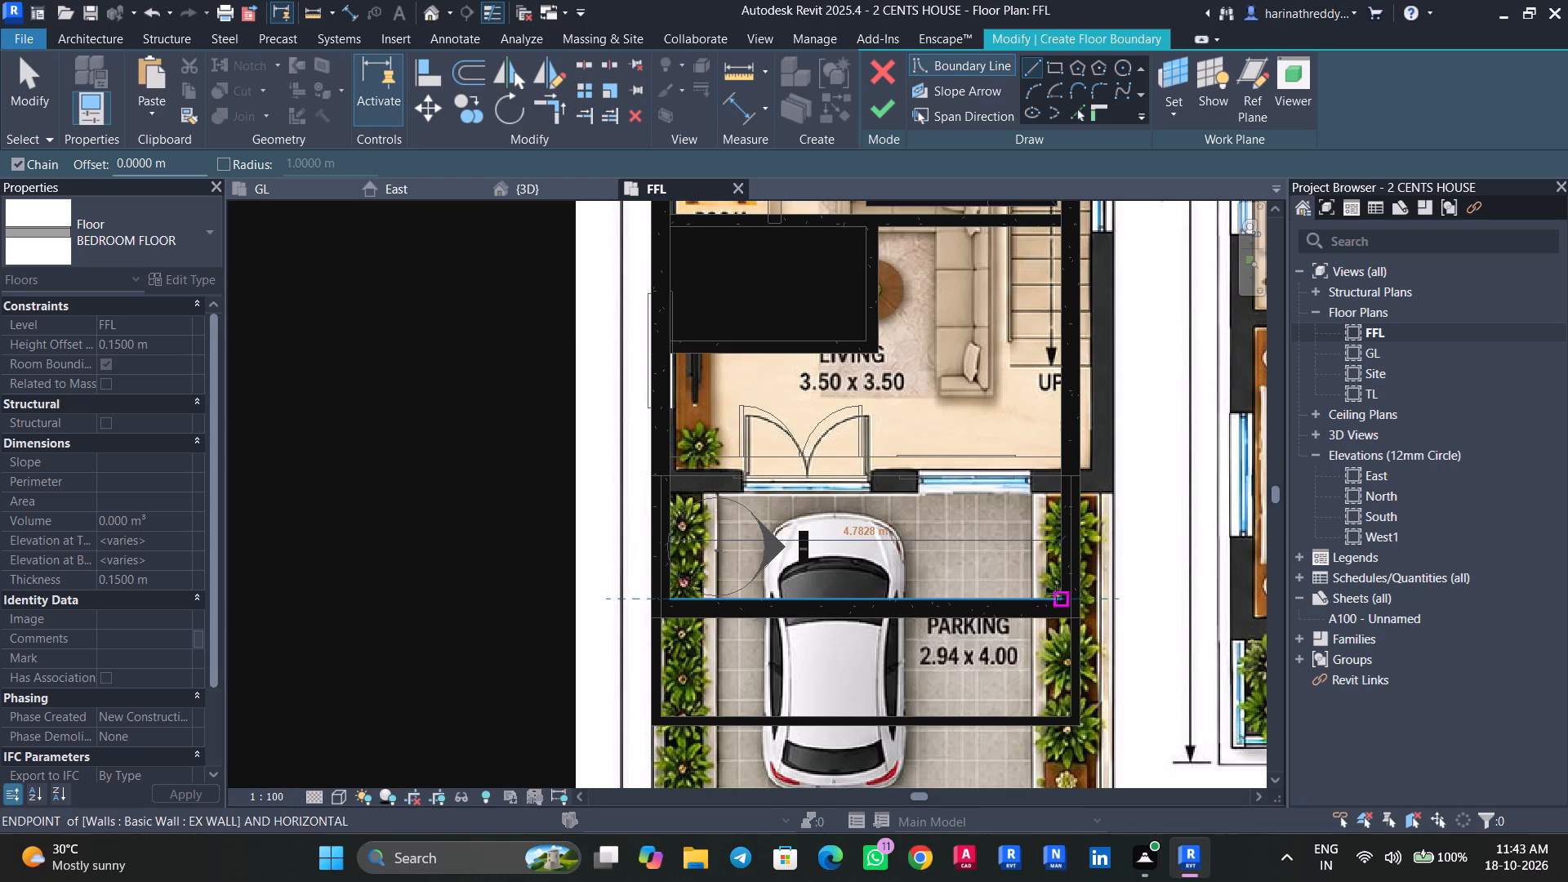
click(1058, 594)
scroll(1067, 225, up, 6)
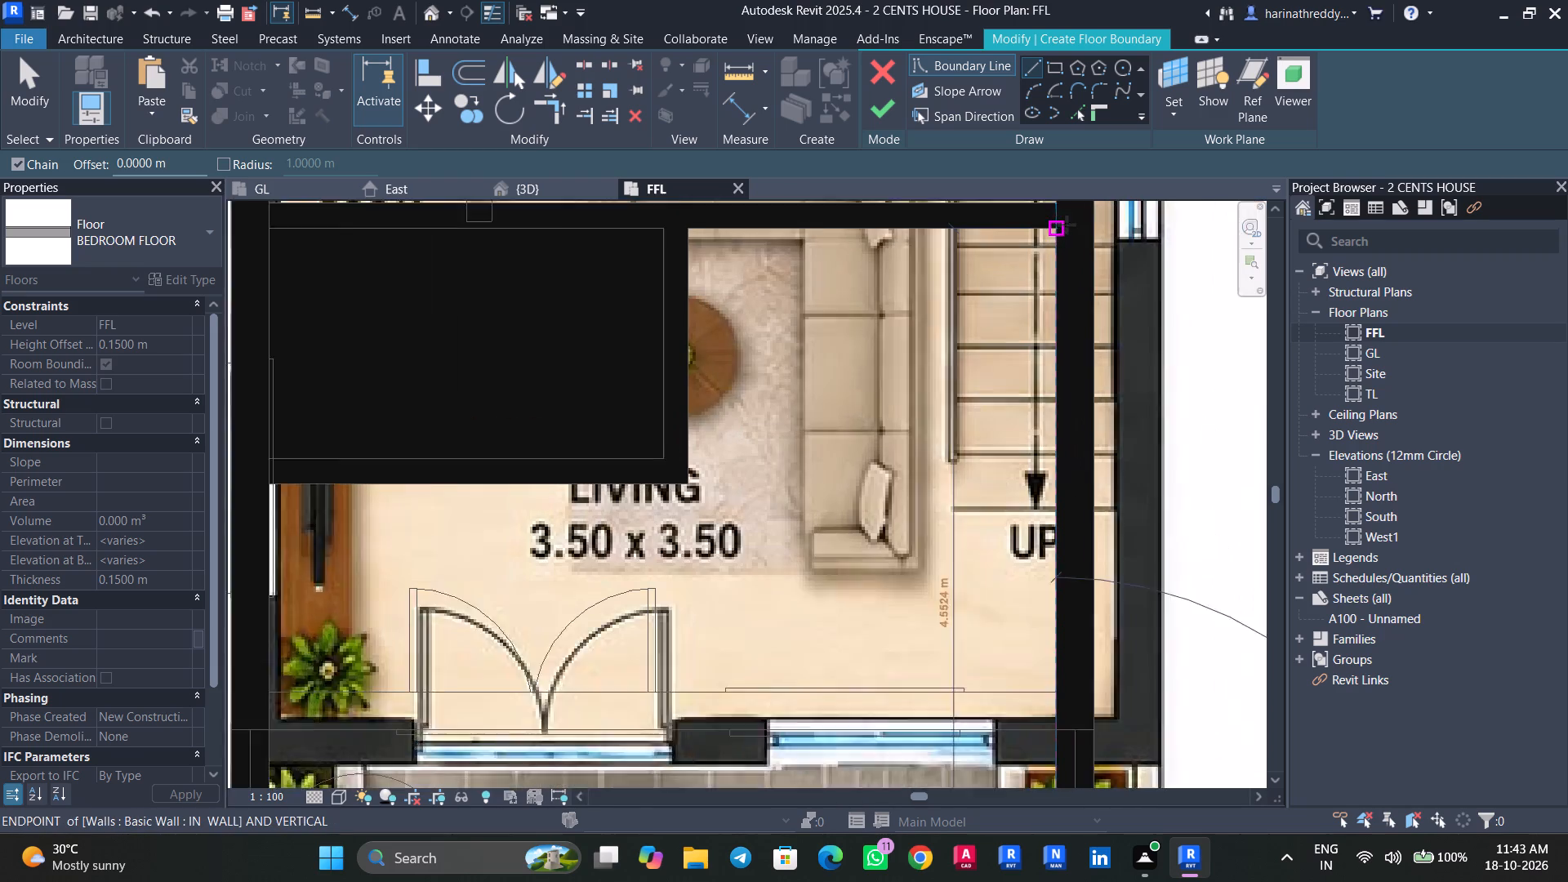
click(1053, 225)
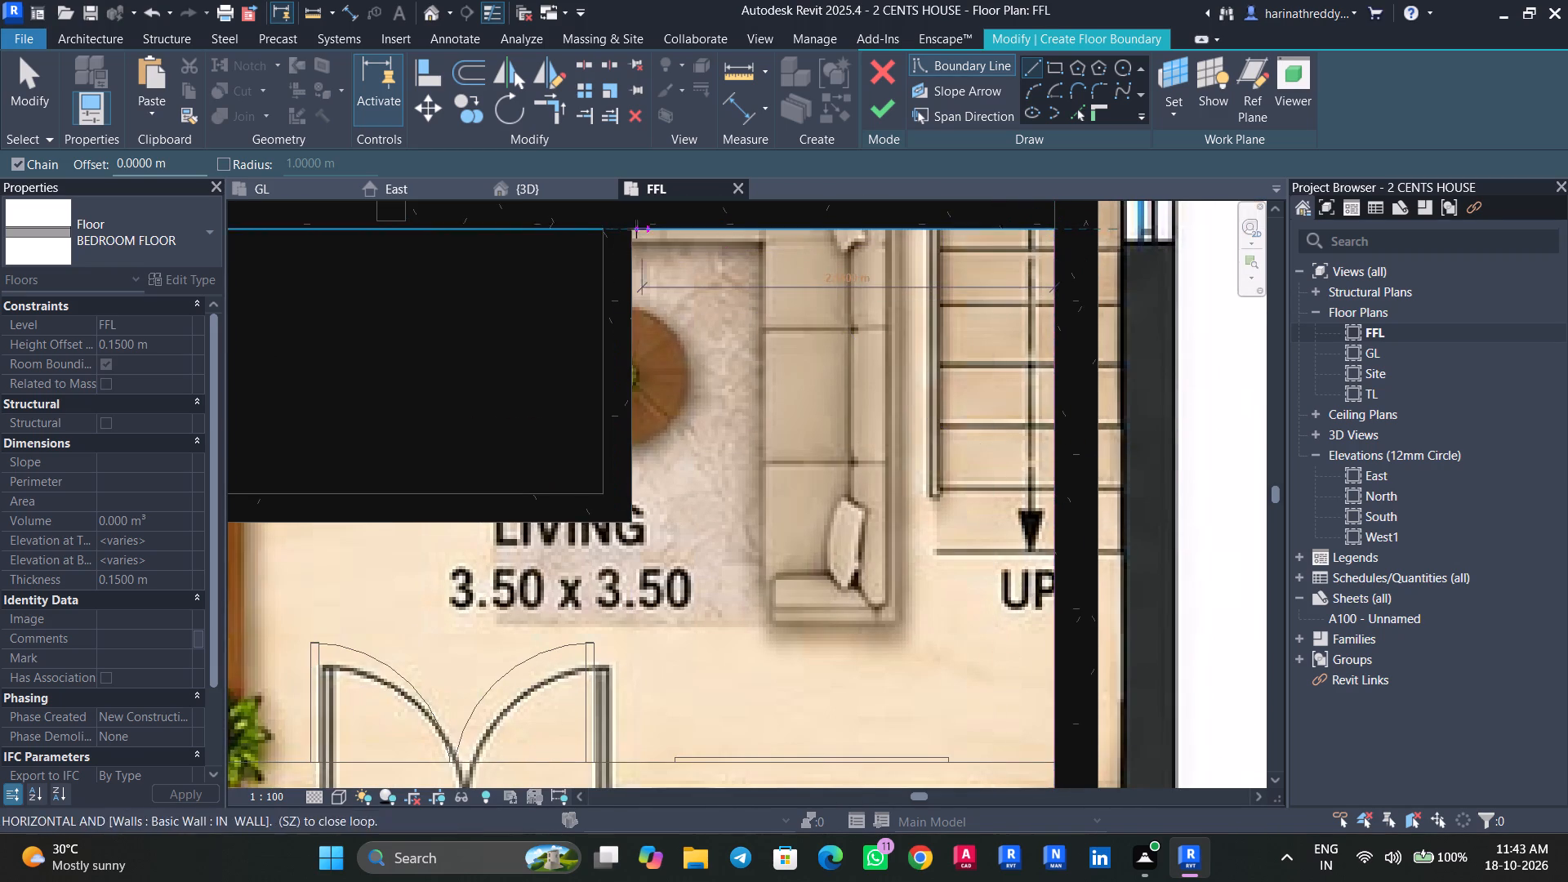
click(629, 231)
click(630, 520)
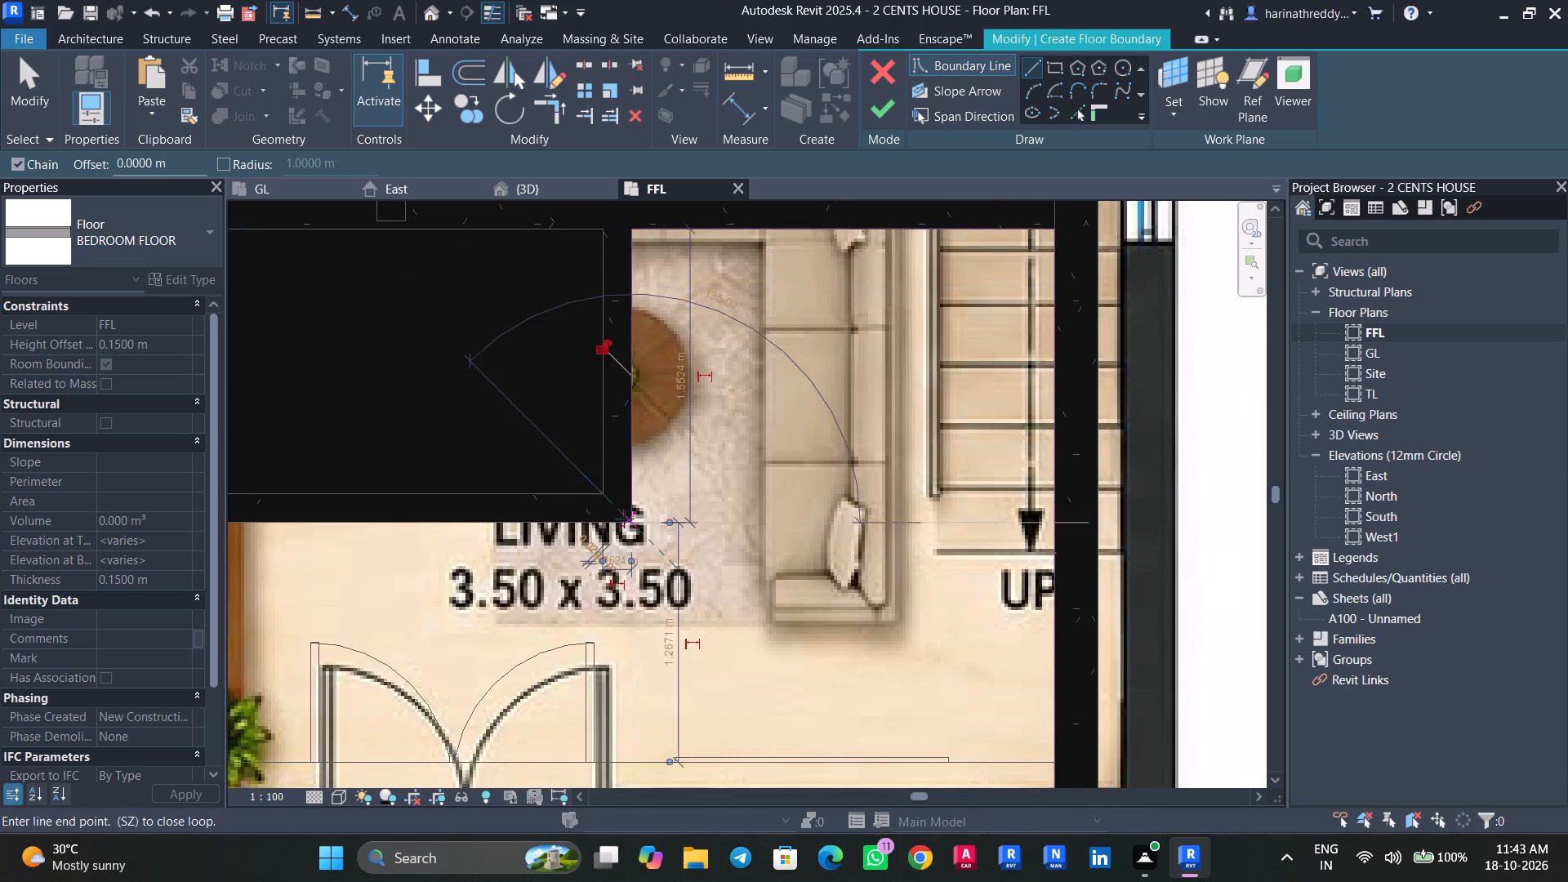
middle_drag(432, 520, 843, 524)
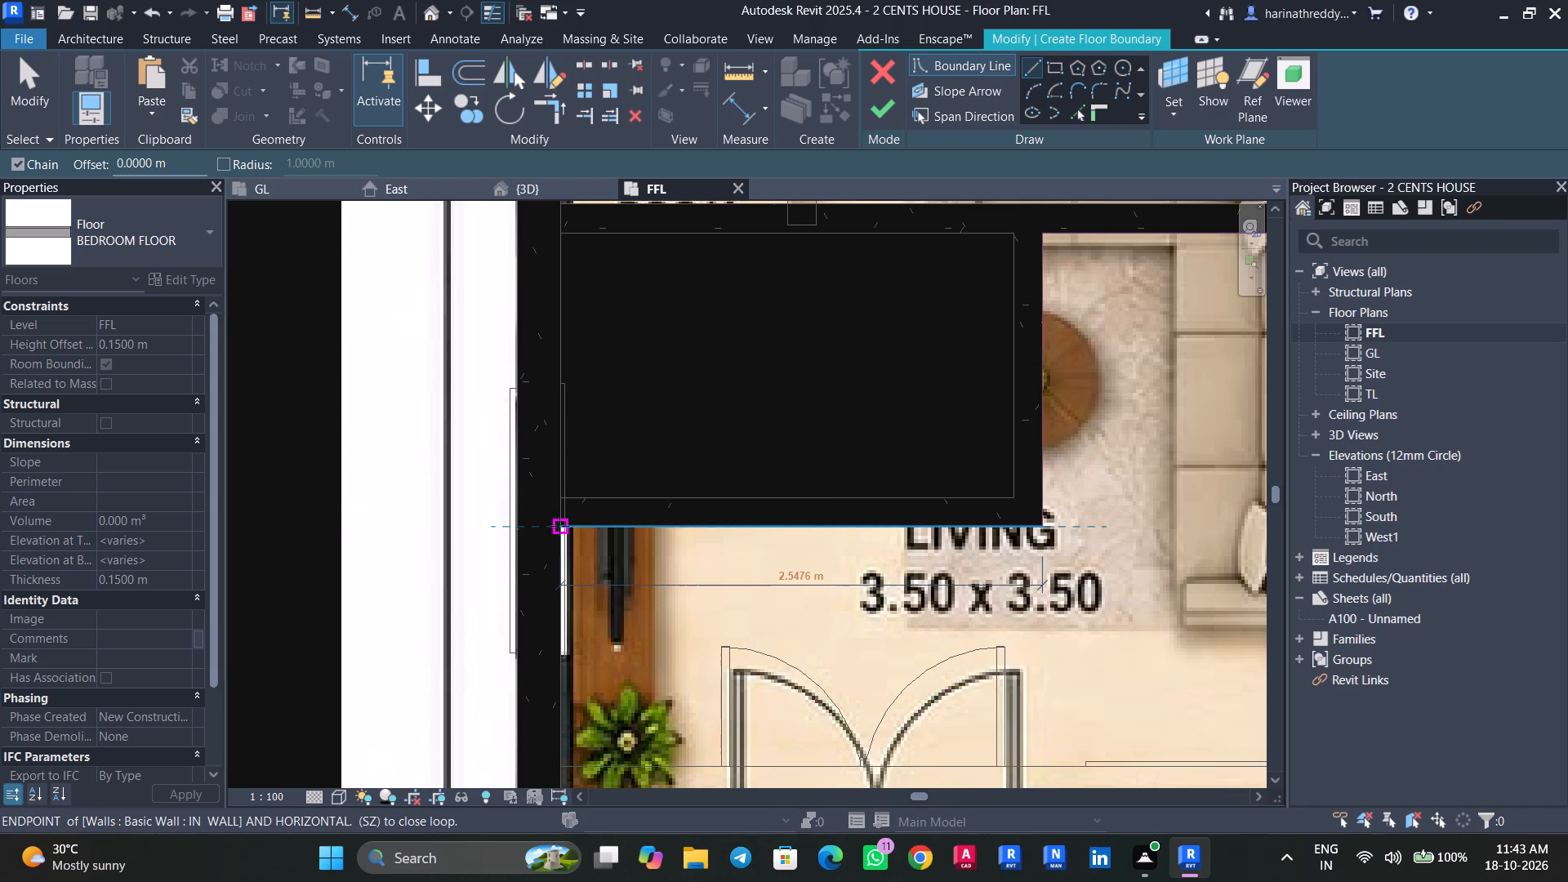
click(560, 527)
scroll(572, 559, down, 6)
middle_drag(583, 619, 623, 225)
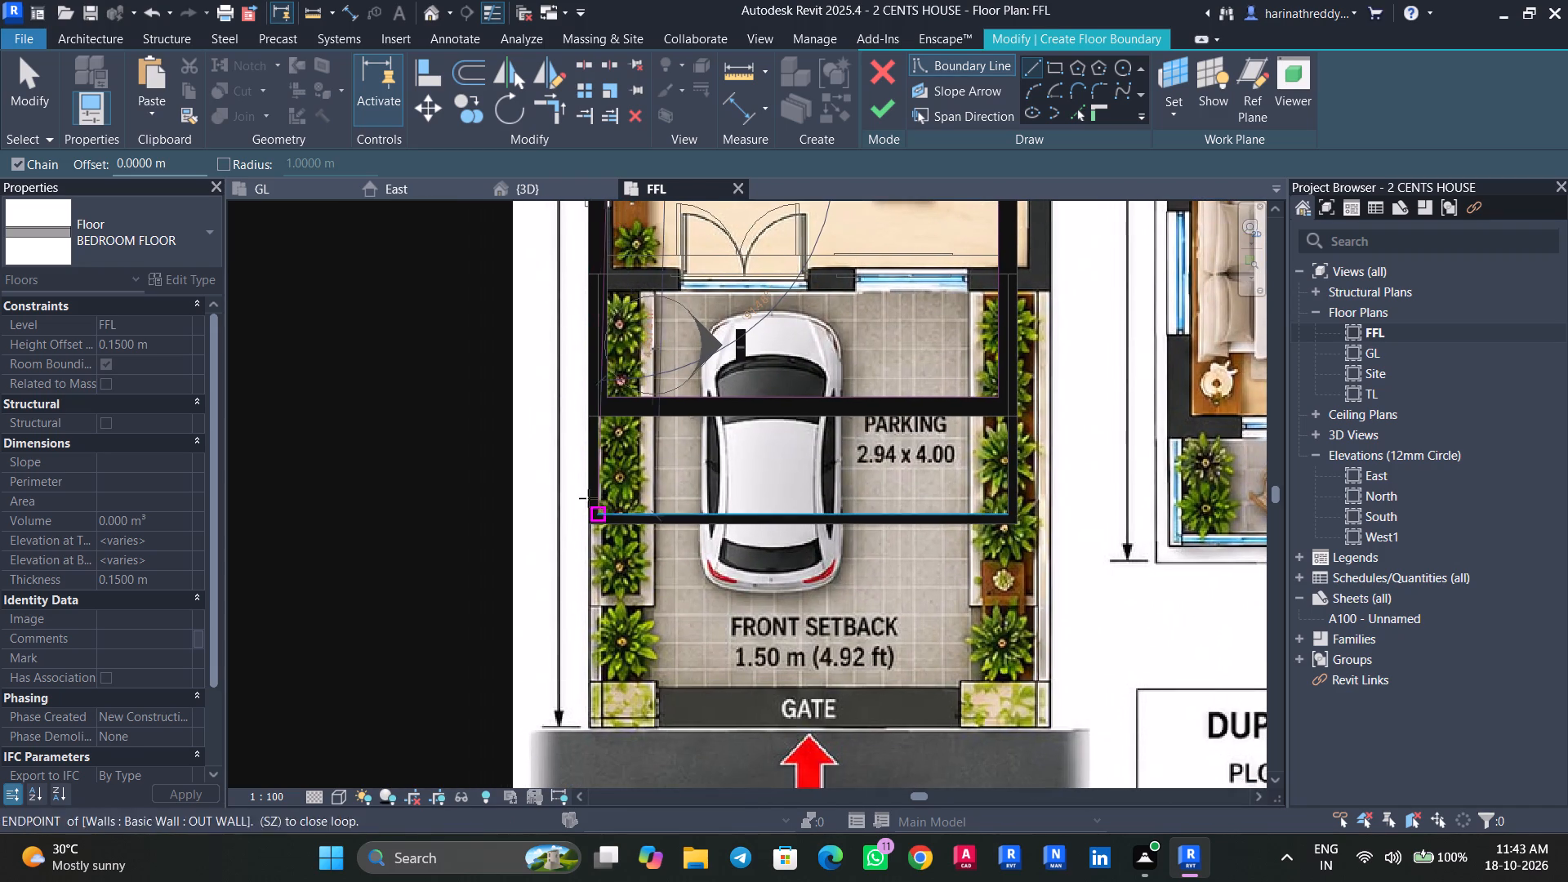
click(608, 393)
key(Escape)
key(Escape)
middle_drag(688, 338, 670, 525)
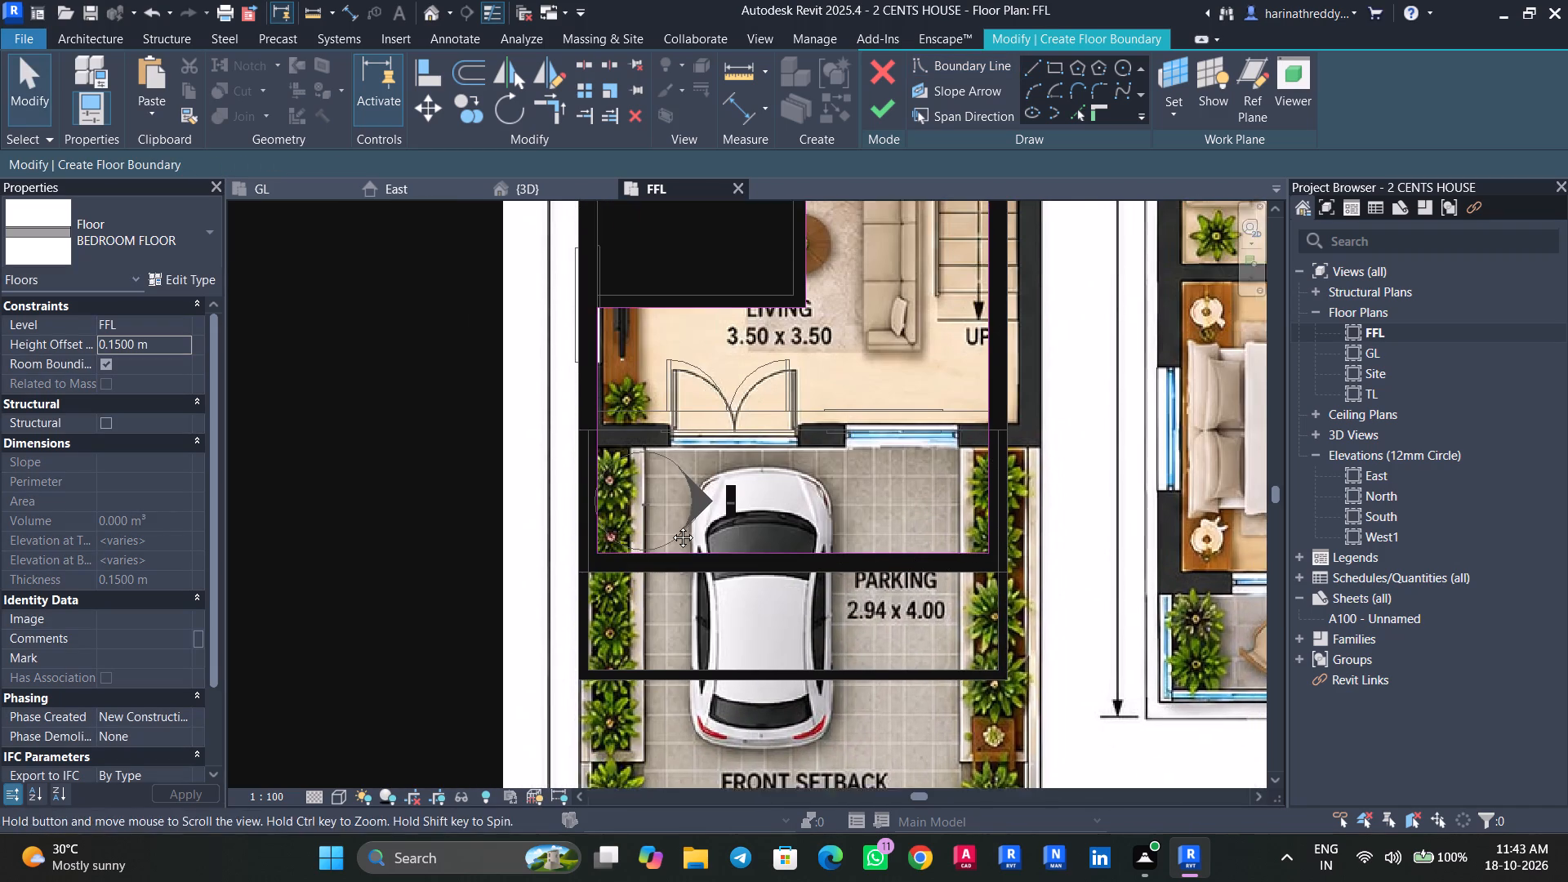
middle_drag(670, 525, 668, 532)
click(880, 110)
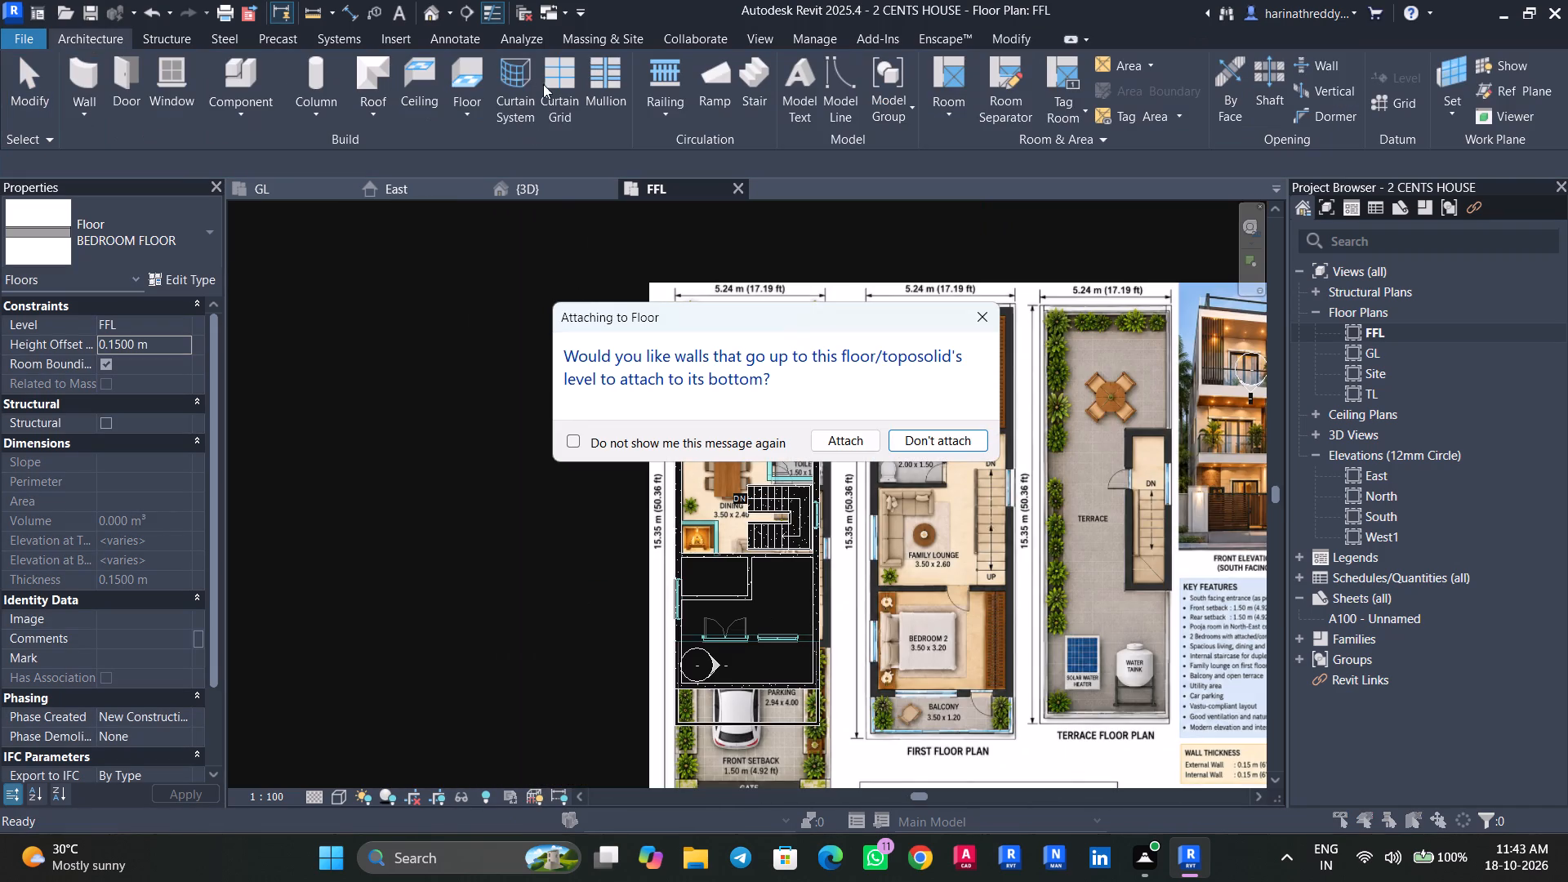
click(908, 443)
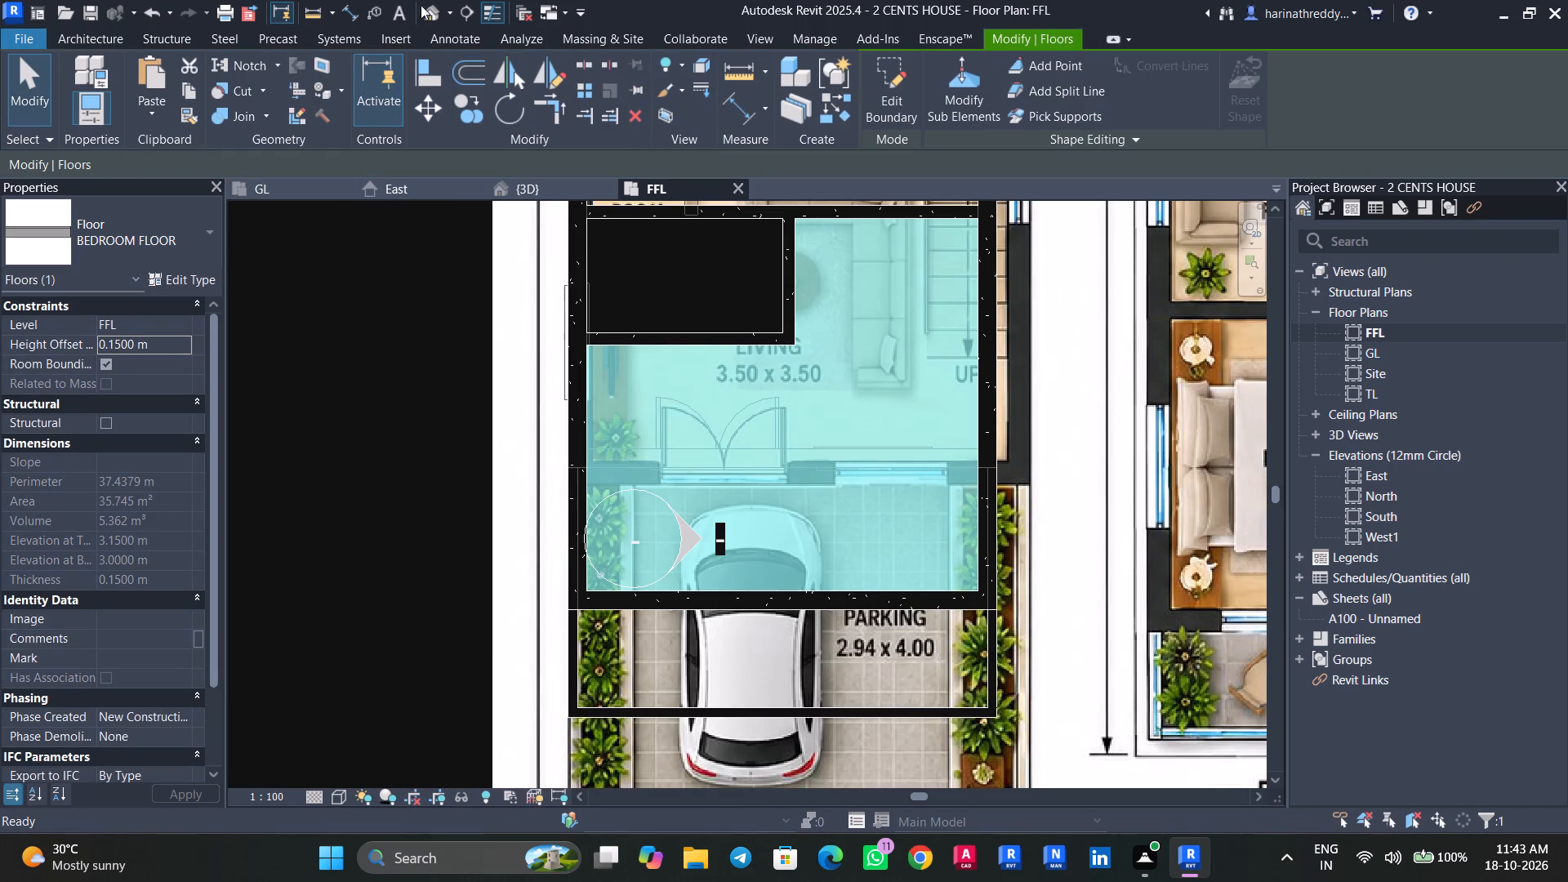
key(Escape)
Examine the new bedroom floor slabs and the whole house in 3D from above and from several sides.
click(428, 7)
shift+middle_drag(594, 531, 536, 823)
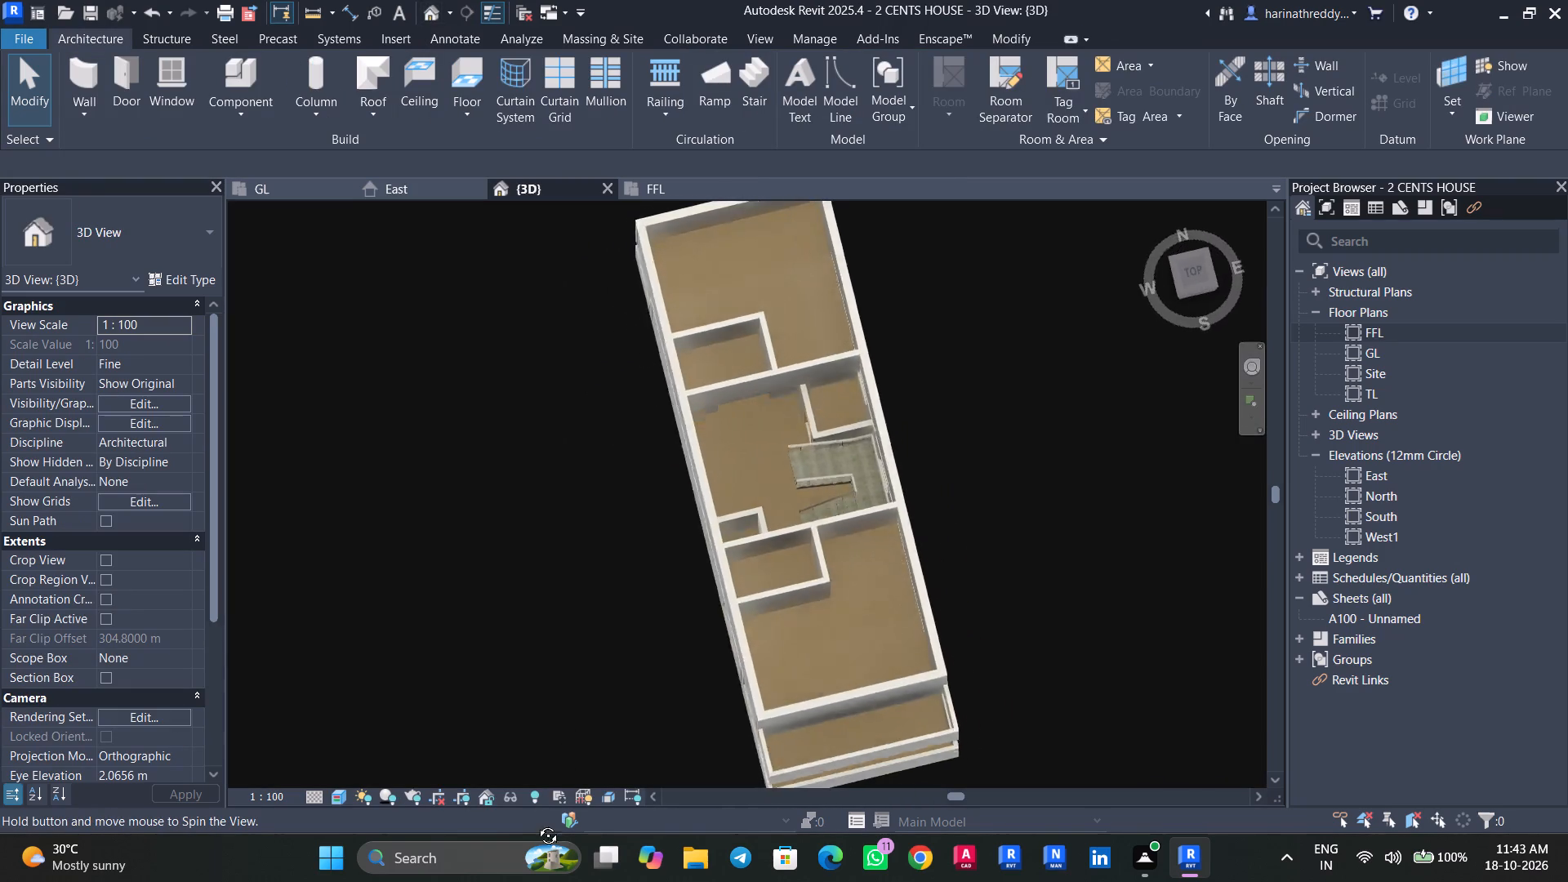
shift+middle_drag(536, 823, 904, 762)
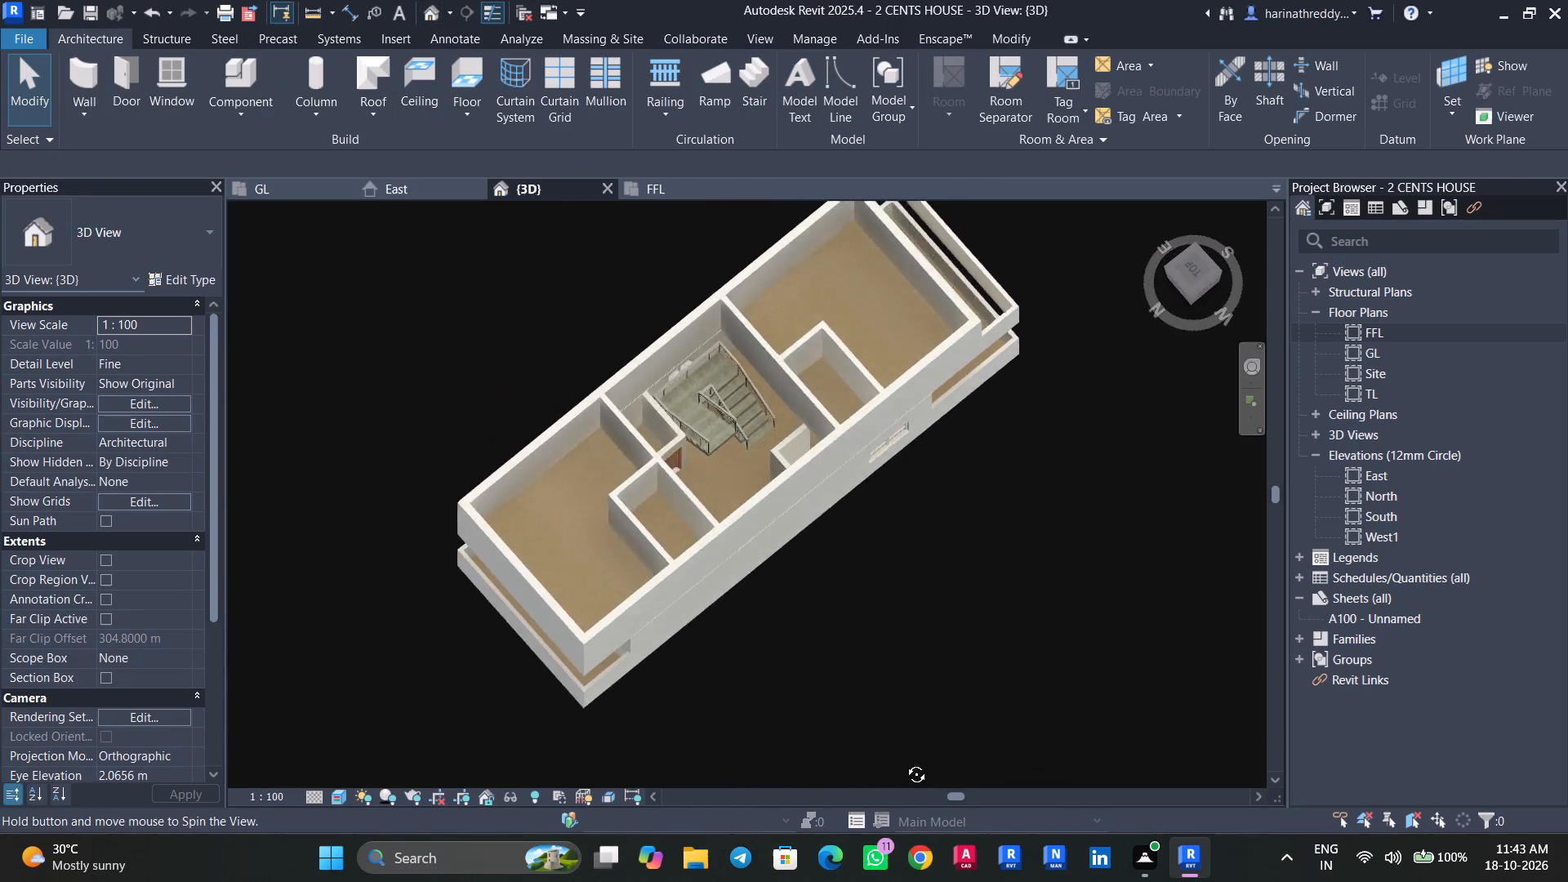
shift+middle_drag(904, 762, 584, 769)
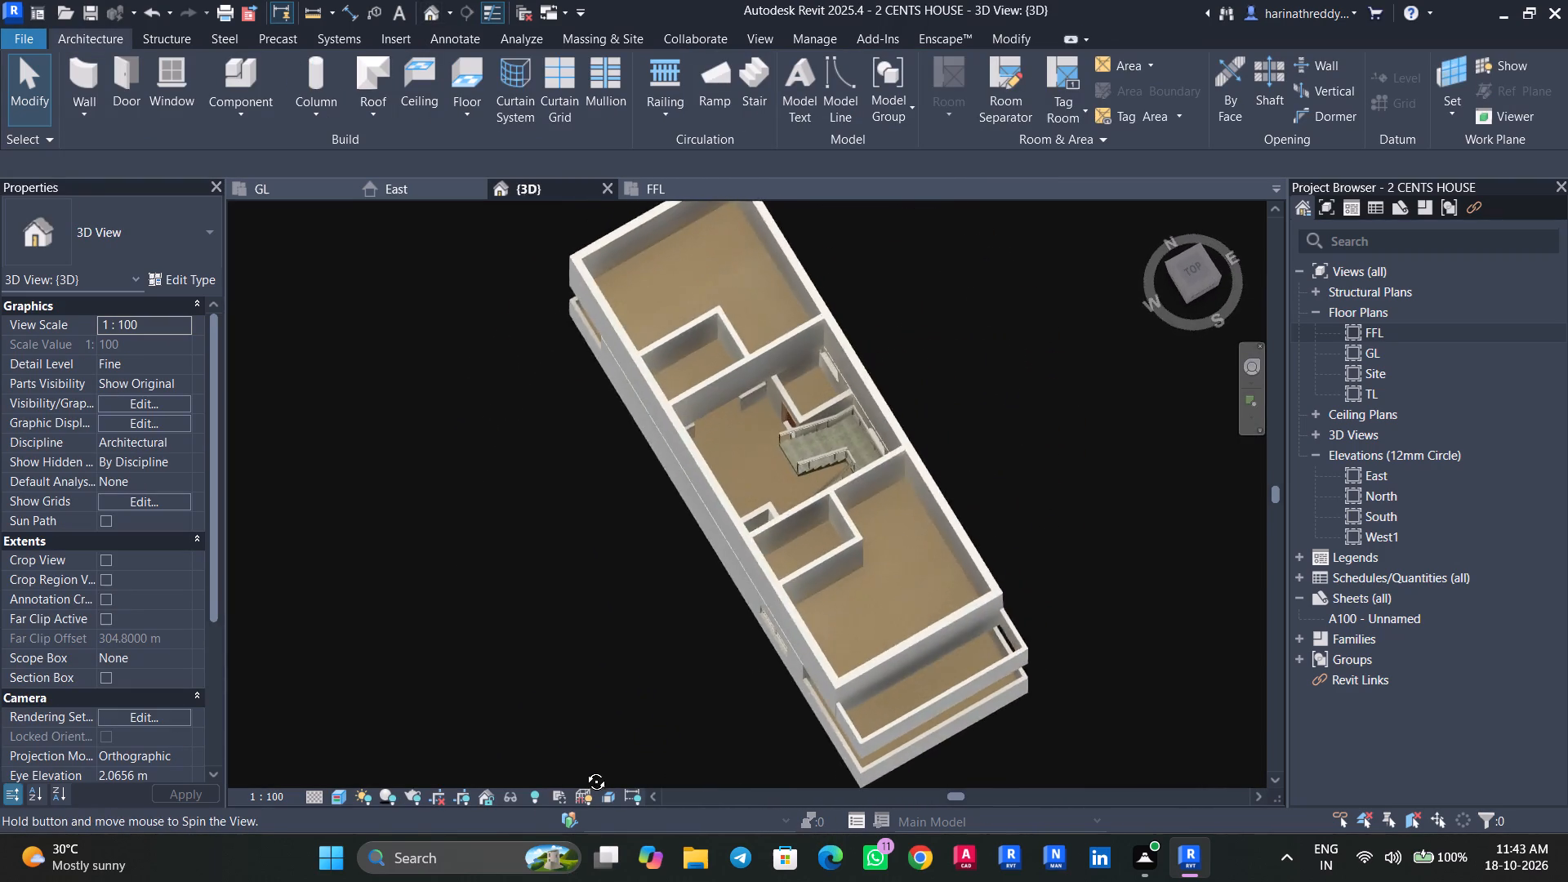
shift+middle_drag(584, 769, 511, 622)
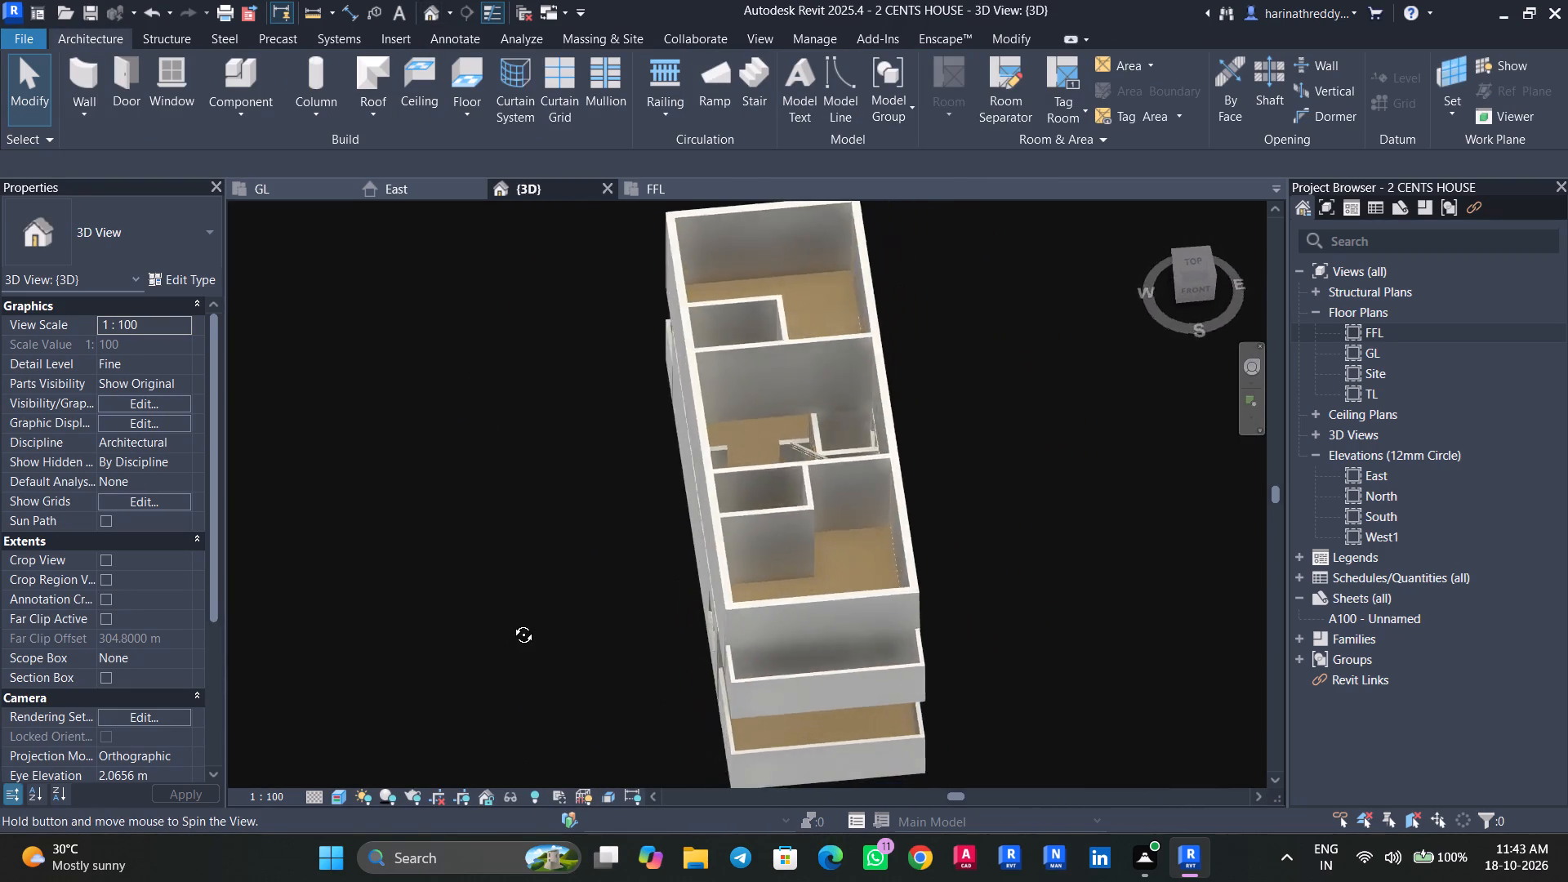
shift+middle_drag(511, 622, 989, 546)
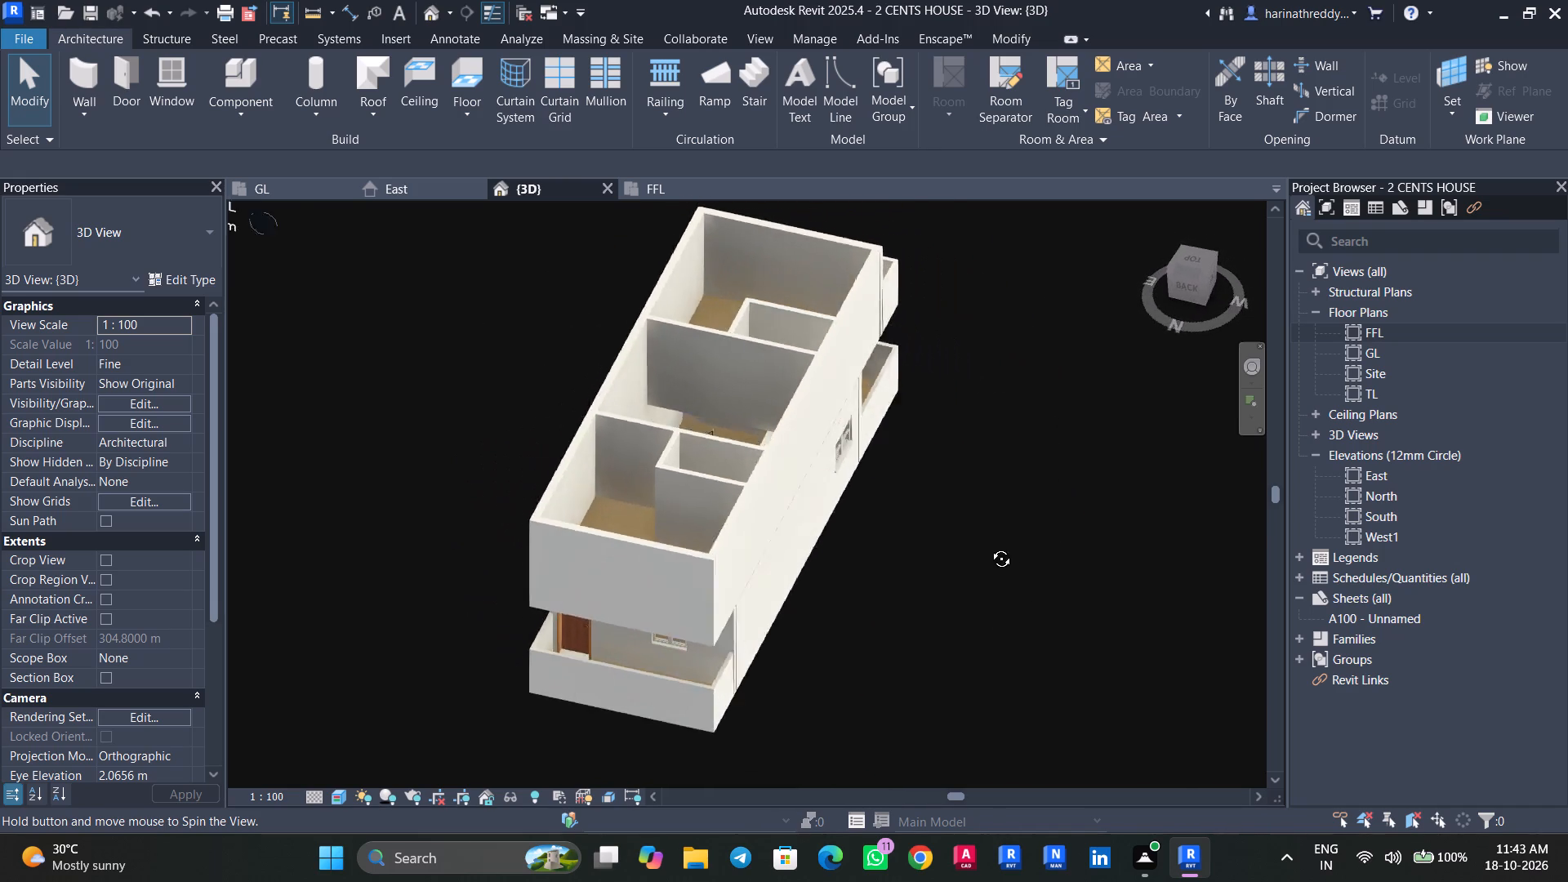
shift+middle_drag(989, 546, 905, 379)
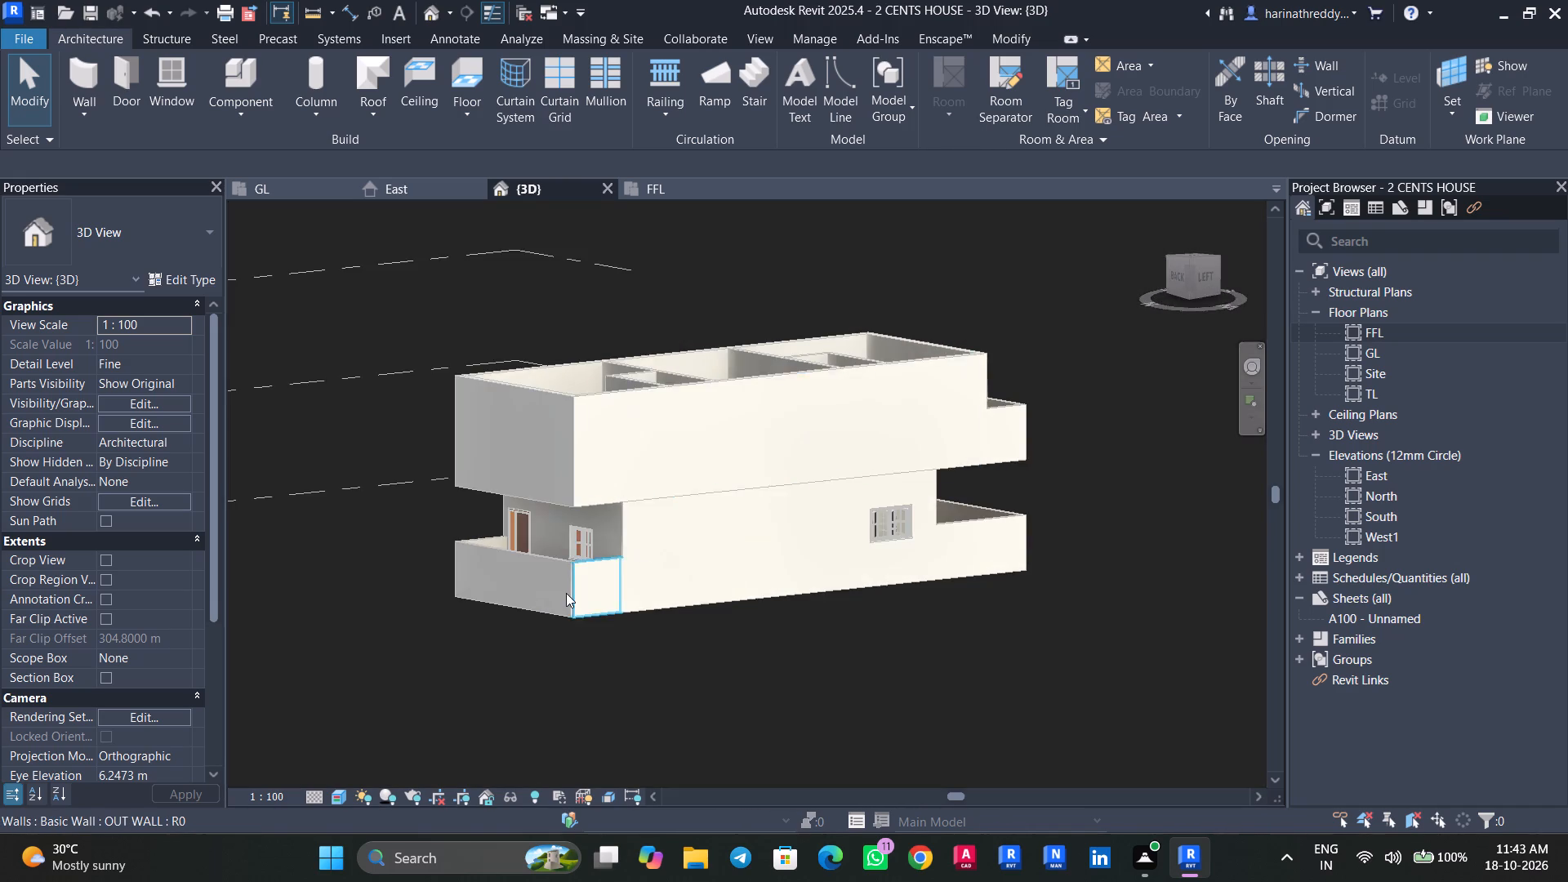
Examine the low rear porch walls in 3D, checking how they meet the tall side walls and each other at the corners.
scroll(566, 594, up, 5)
shift+middle_drag(470, 657, 535, 653)
shift+scroll(535, 653, up, 1)
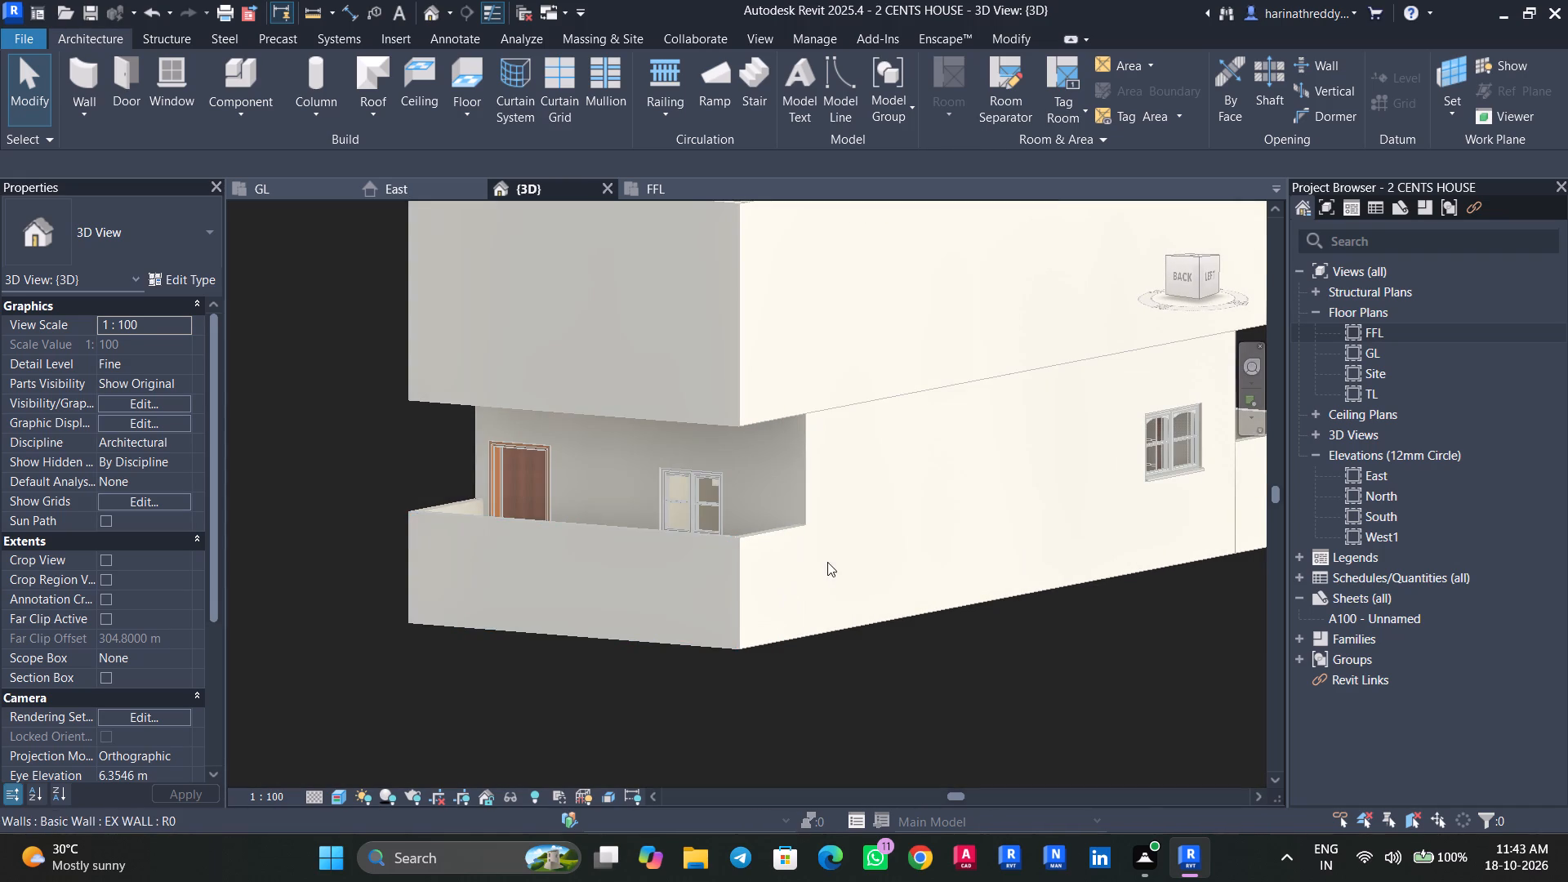
shift+middle_drag(828, 562, 721, 554)
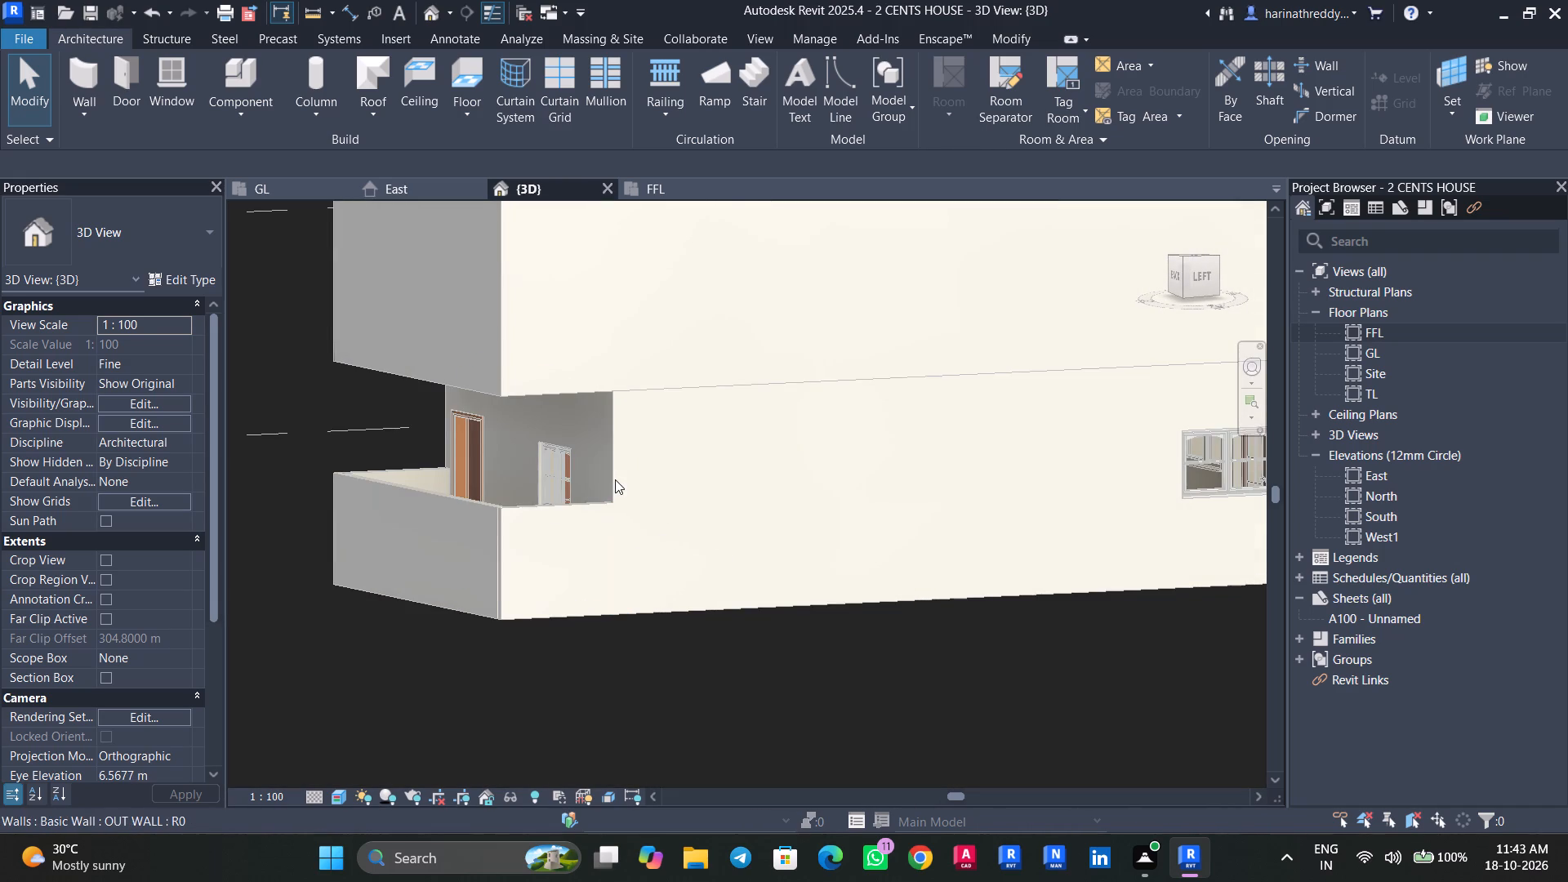
click(630, 482)
shift+middle_drag(644, 572, 642, 573)
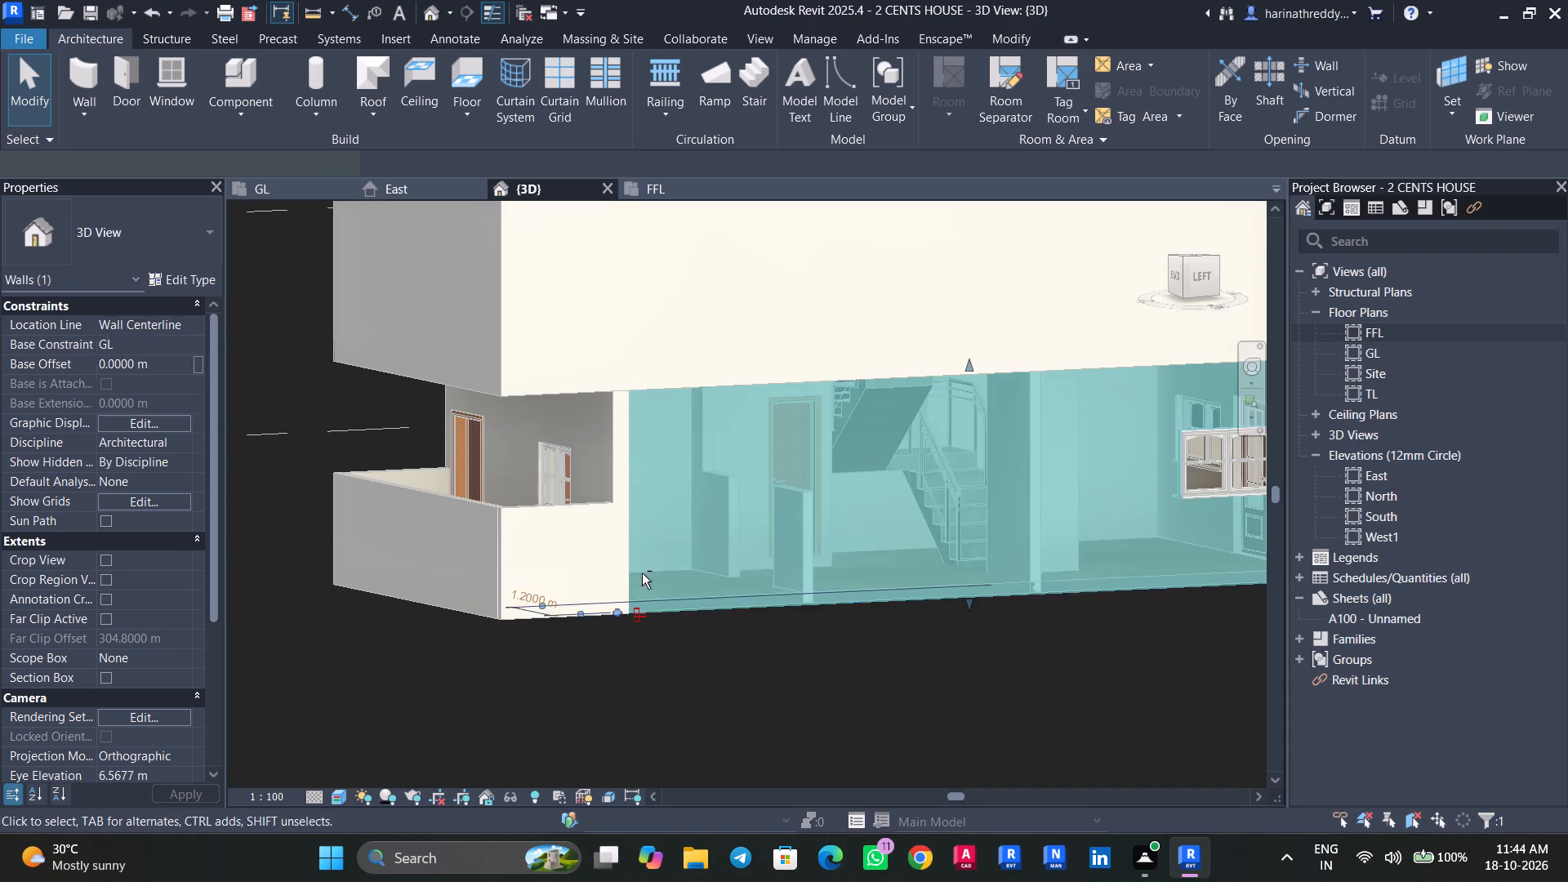
shift+middle_drag(642, 573, 564, 622)
scroll(579, 593, up, 3)
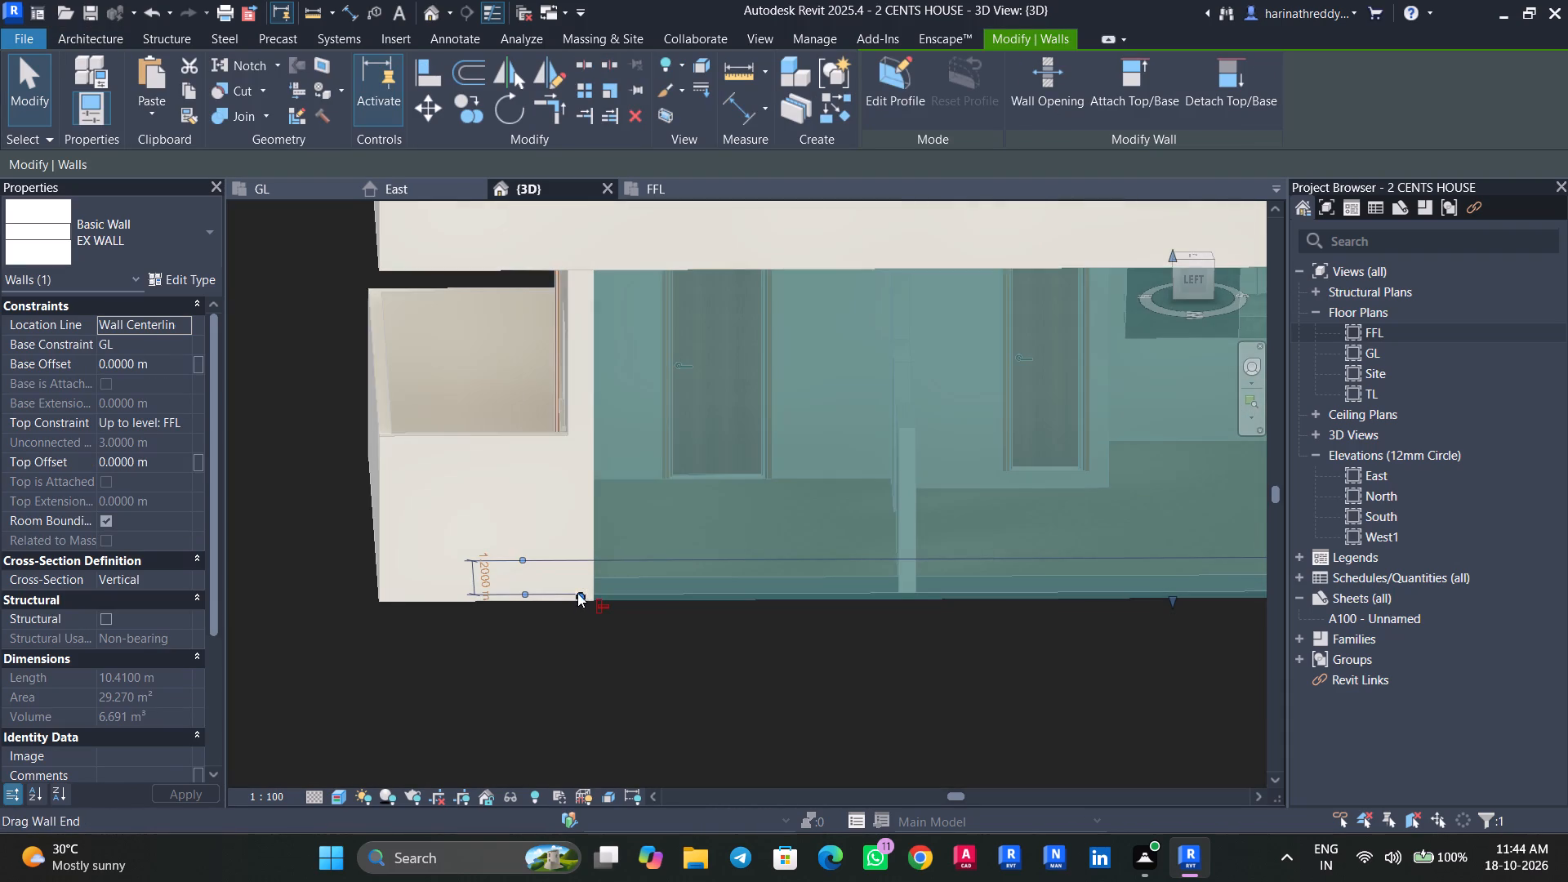
click(577, 593)
key(Escape)
key(Escape)
shift+middle_drag(607, 644, 667, 687)
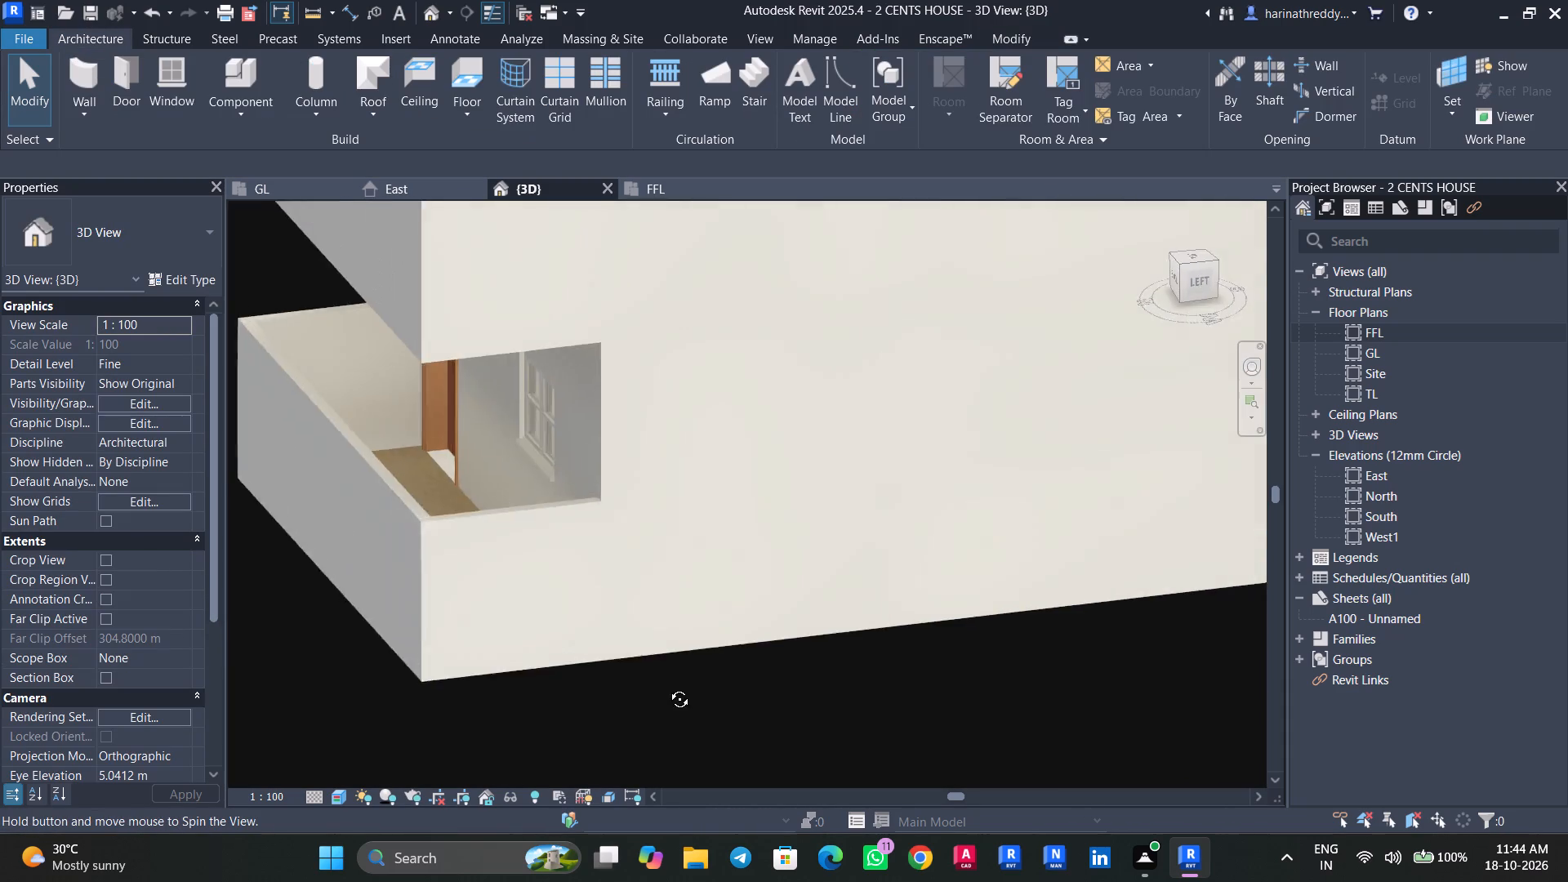
shift+middle_drag(667, 687, 1000, 606)
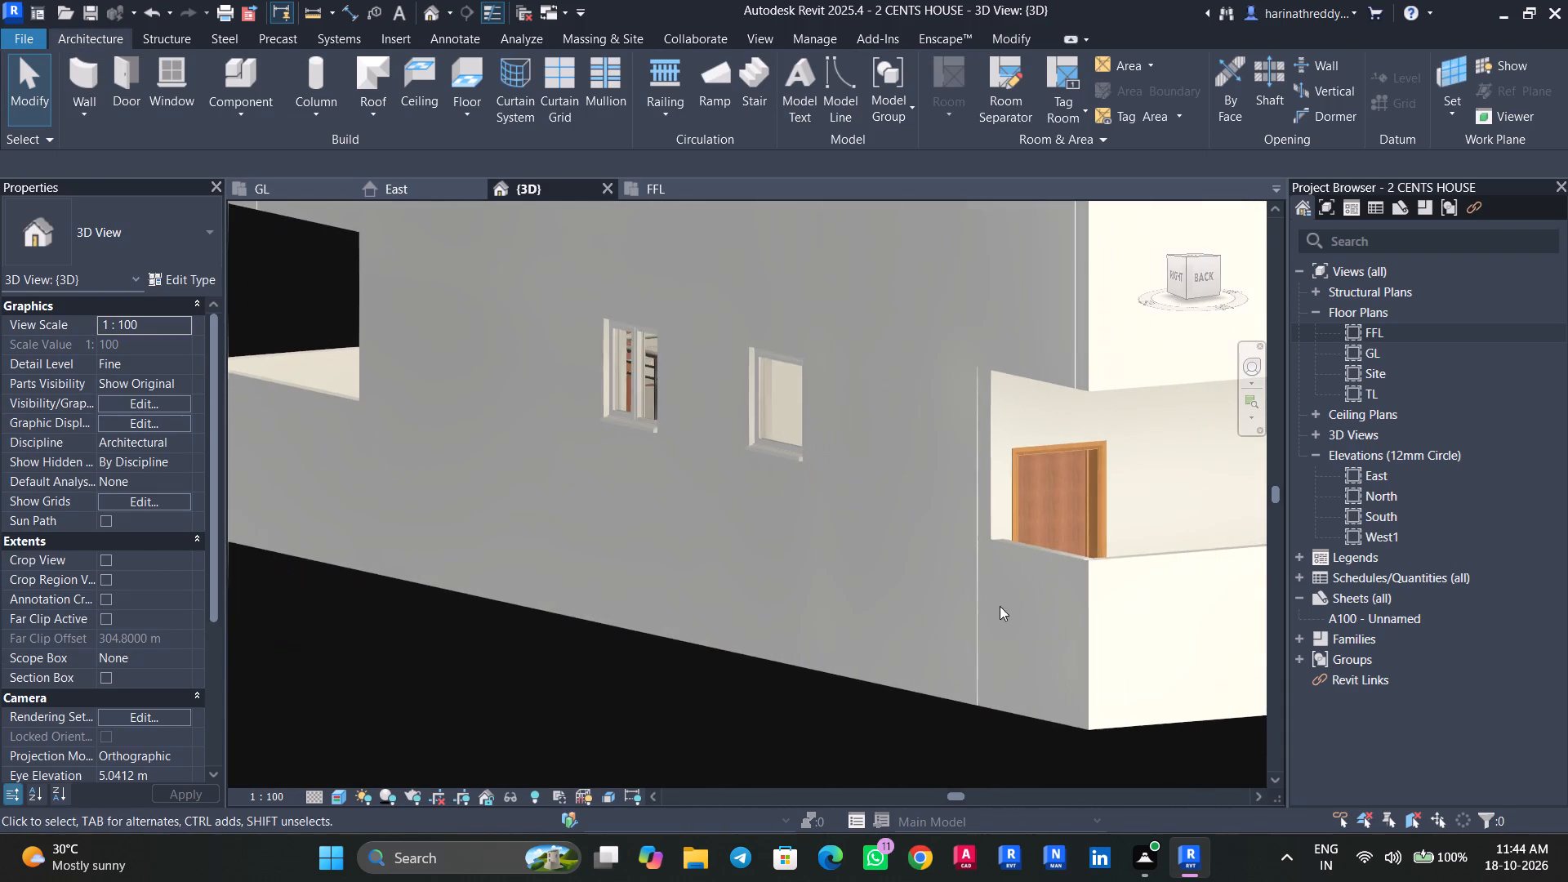
scroll(993, 617, up, 3)
shift+middle_drag(965, 629, 908, 657)
scroll(702, 639, up, 5)
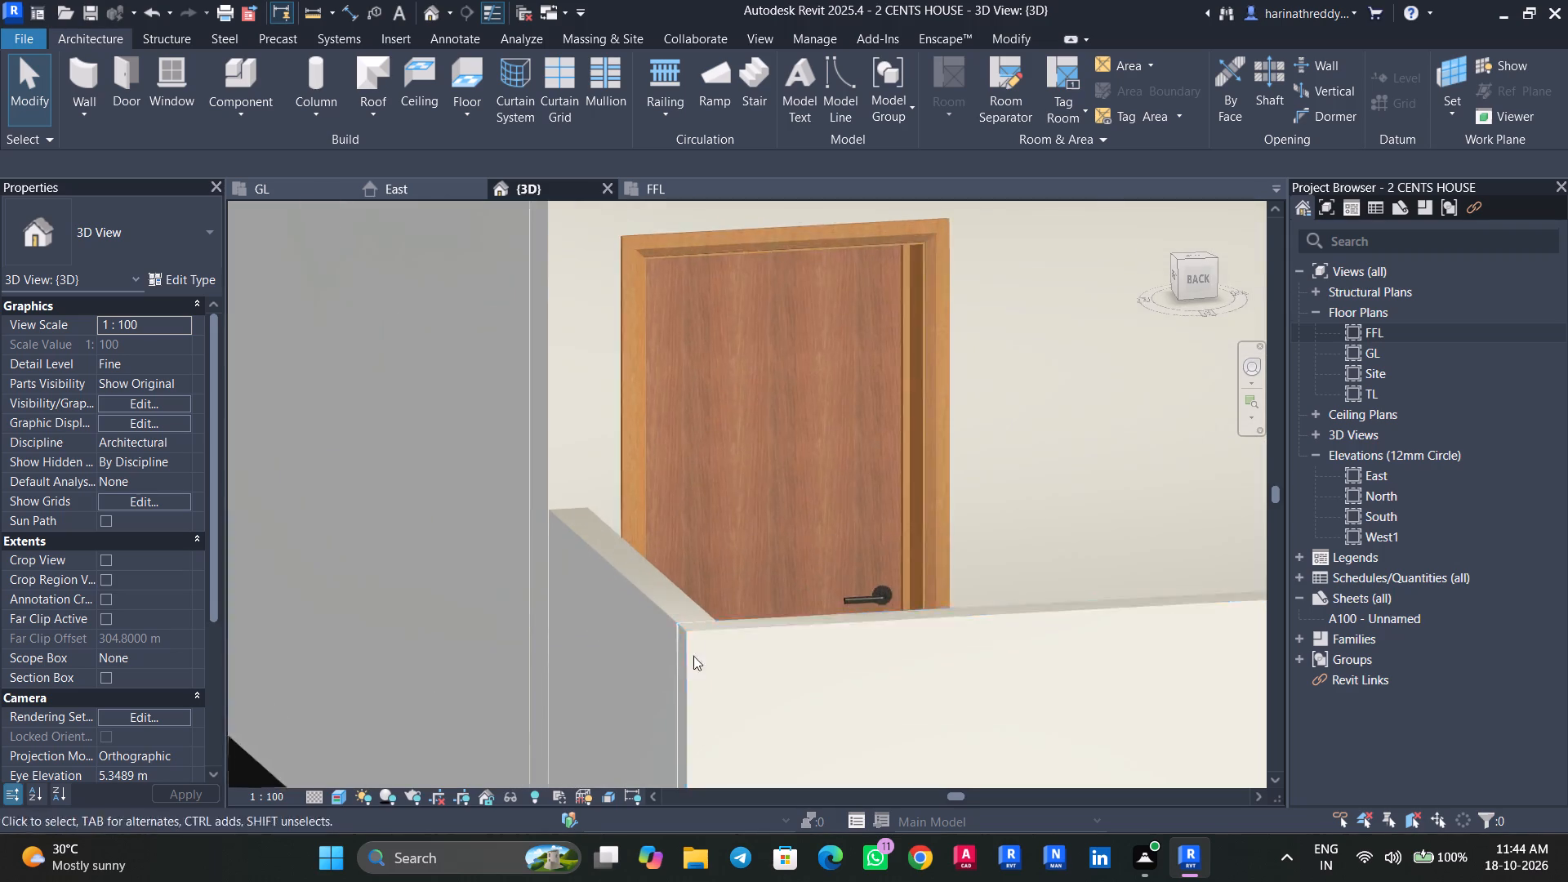
scroll(693, 656, up, 4)
scroll(627, 577, up, 12)
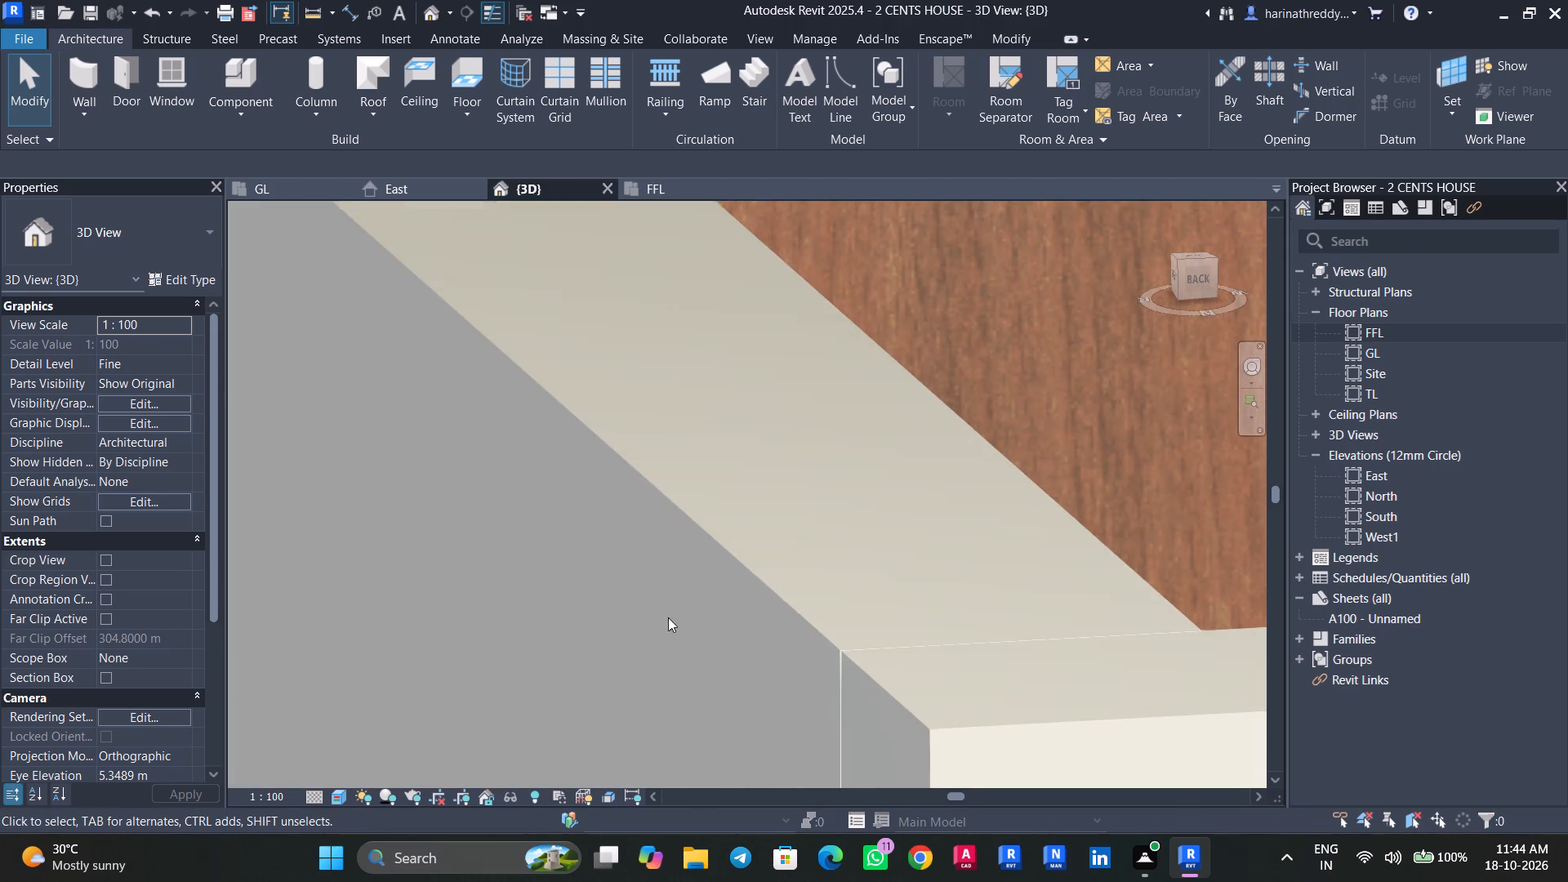
scroll(688, 617, down, 18)
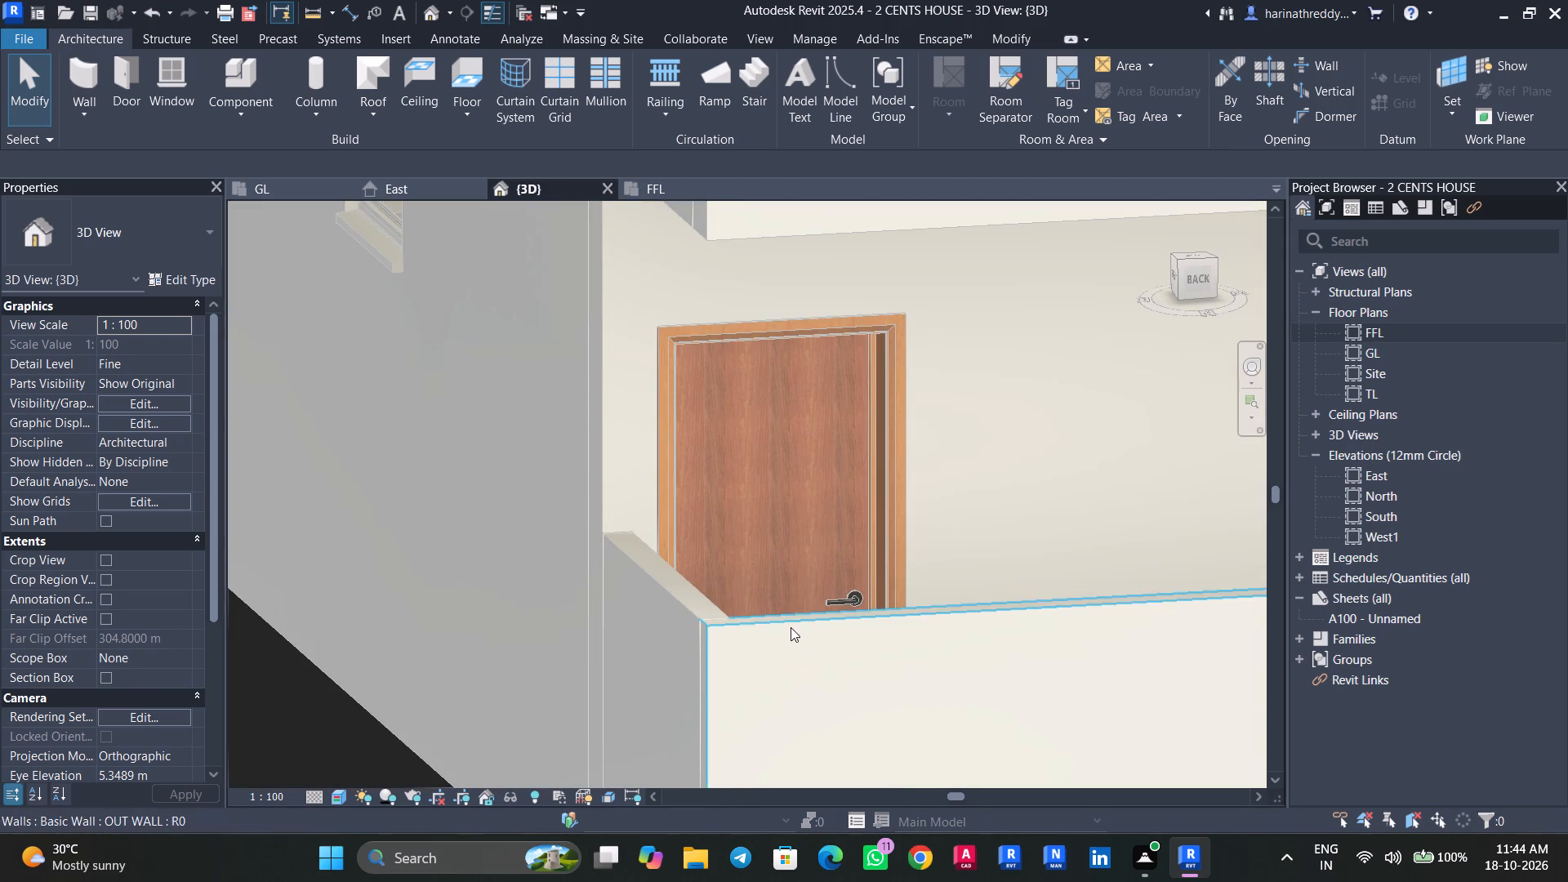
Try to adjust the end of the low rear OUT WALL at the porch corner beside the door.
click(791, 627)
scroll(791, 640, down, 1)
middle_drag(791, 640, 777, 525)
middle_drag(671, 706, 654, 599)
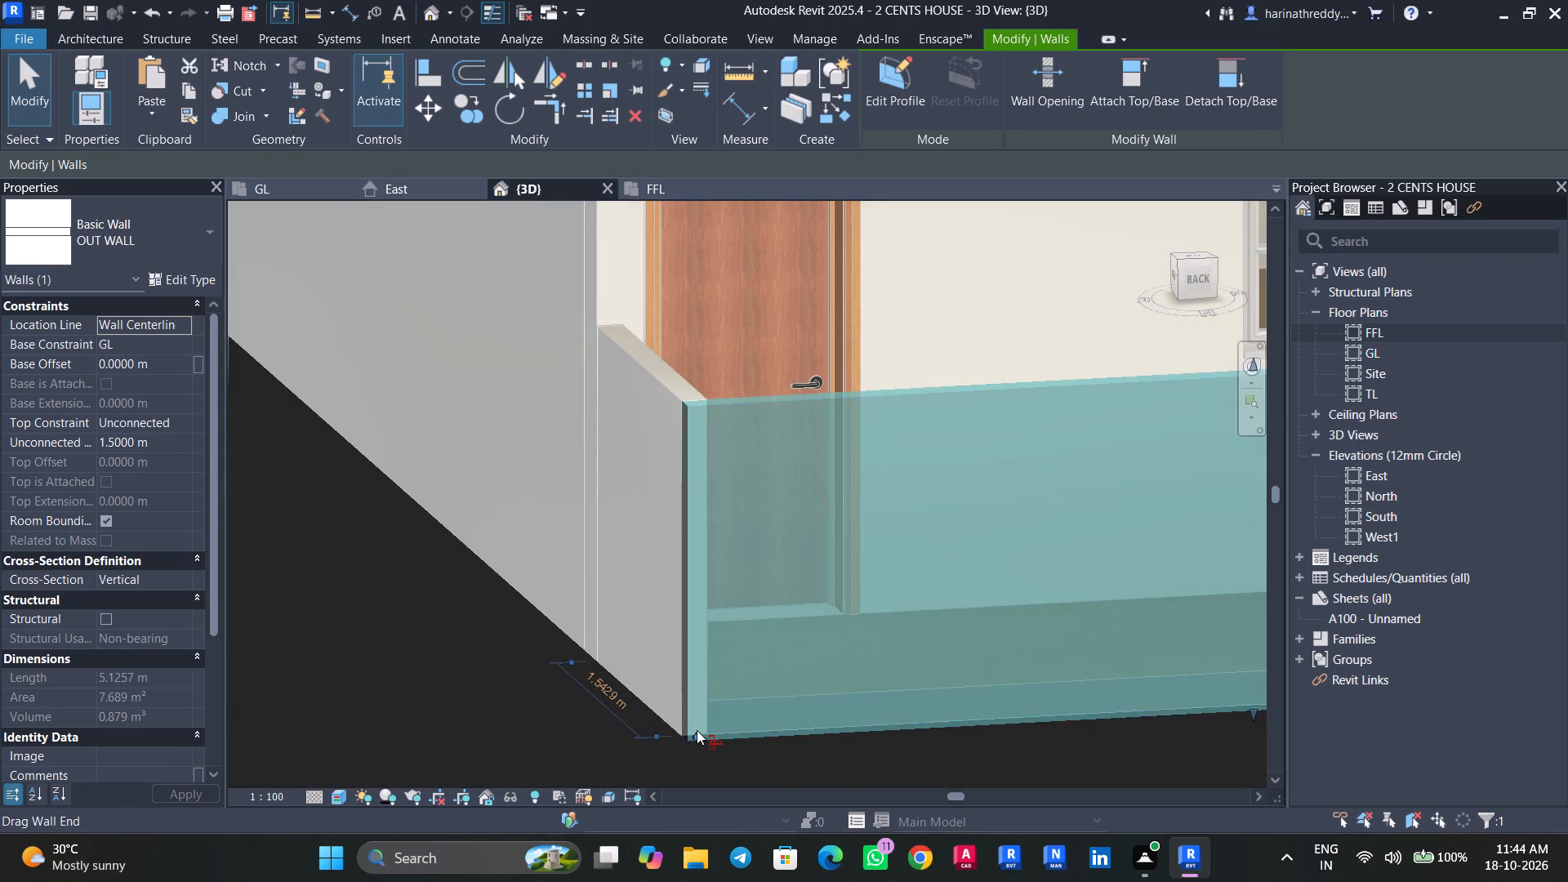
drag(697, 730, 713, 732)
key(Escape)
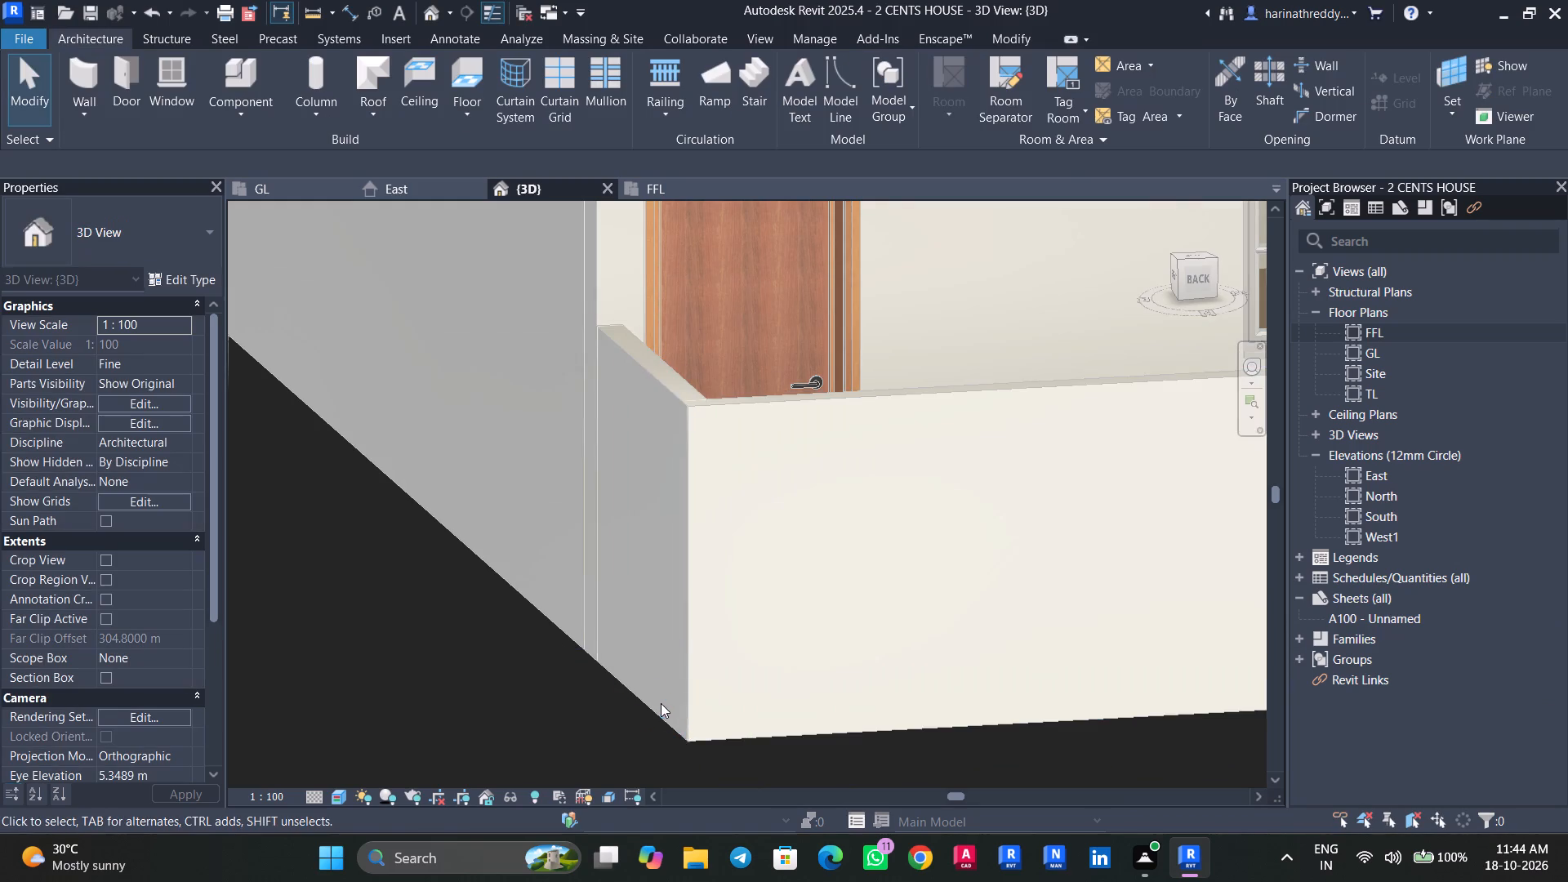
Examine the rear porch corner joint up close and the whole house in 3D round to the front balcony.
shift+middle_drag(661, 703, 695, 724)
scroll(1031, 563, up, 8)
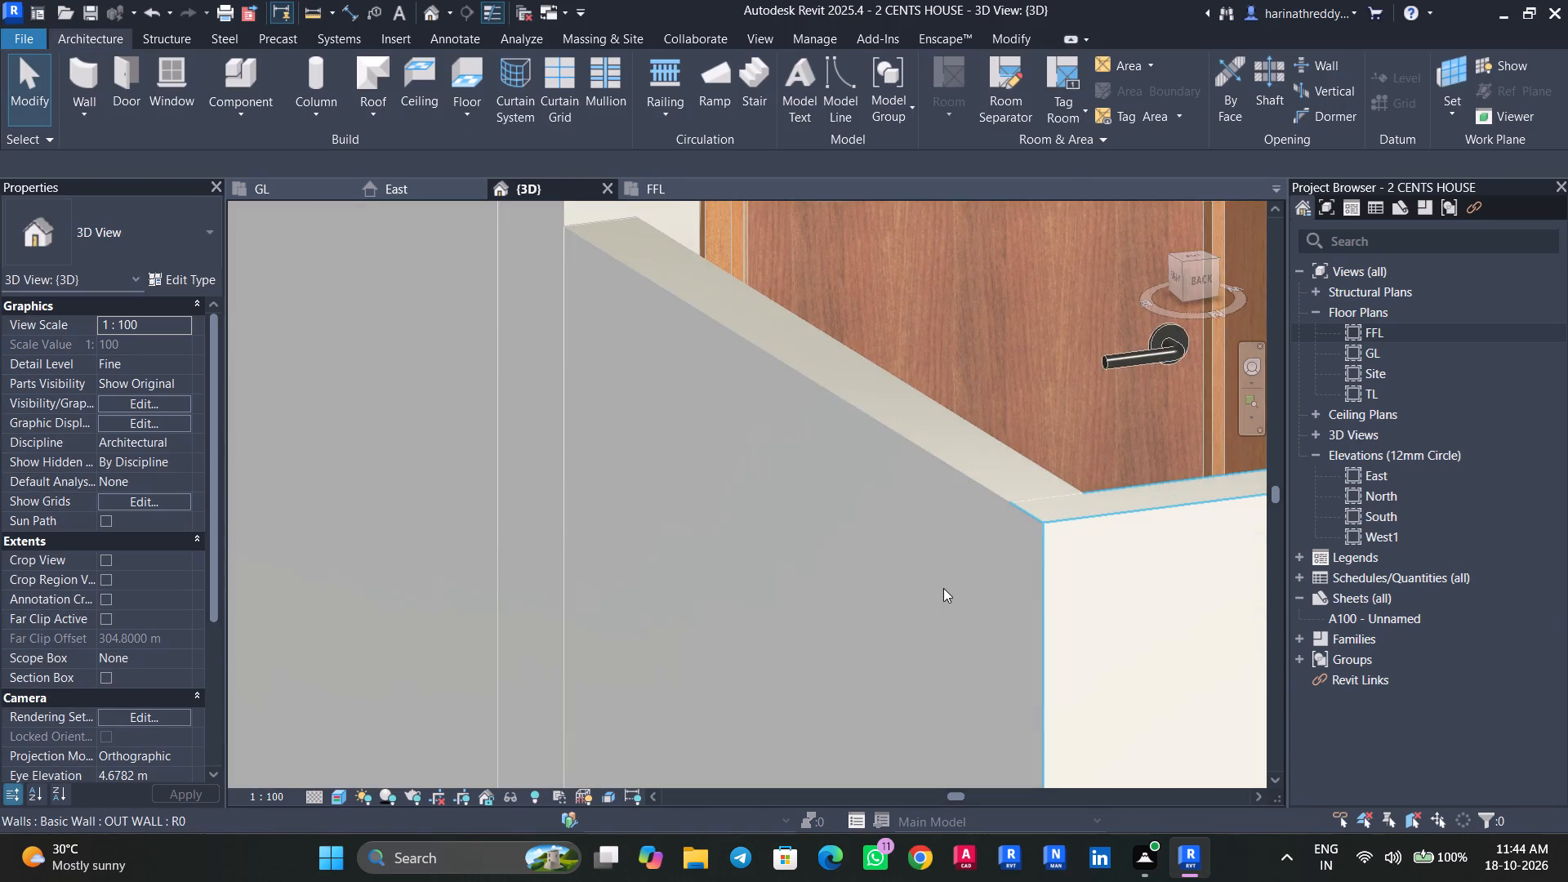
scroll(942, 587, down, 12)
scroll(942, 587, up, 1)
scroll(942, 587, down, 10)
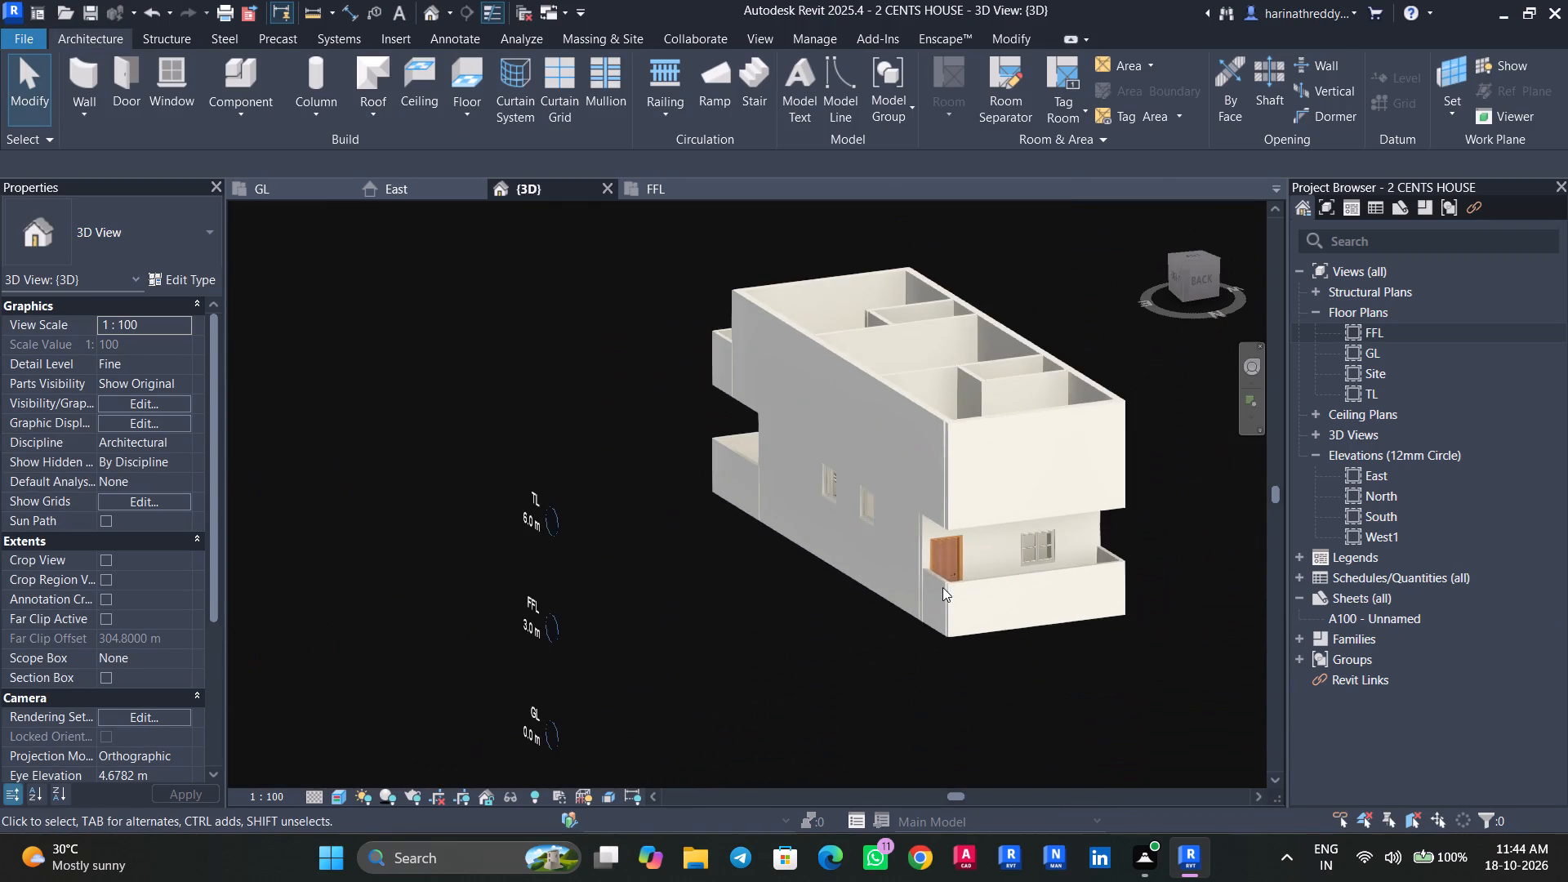
shift+middle_drag(857, 599, 1210, 732)
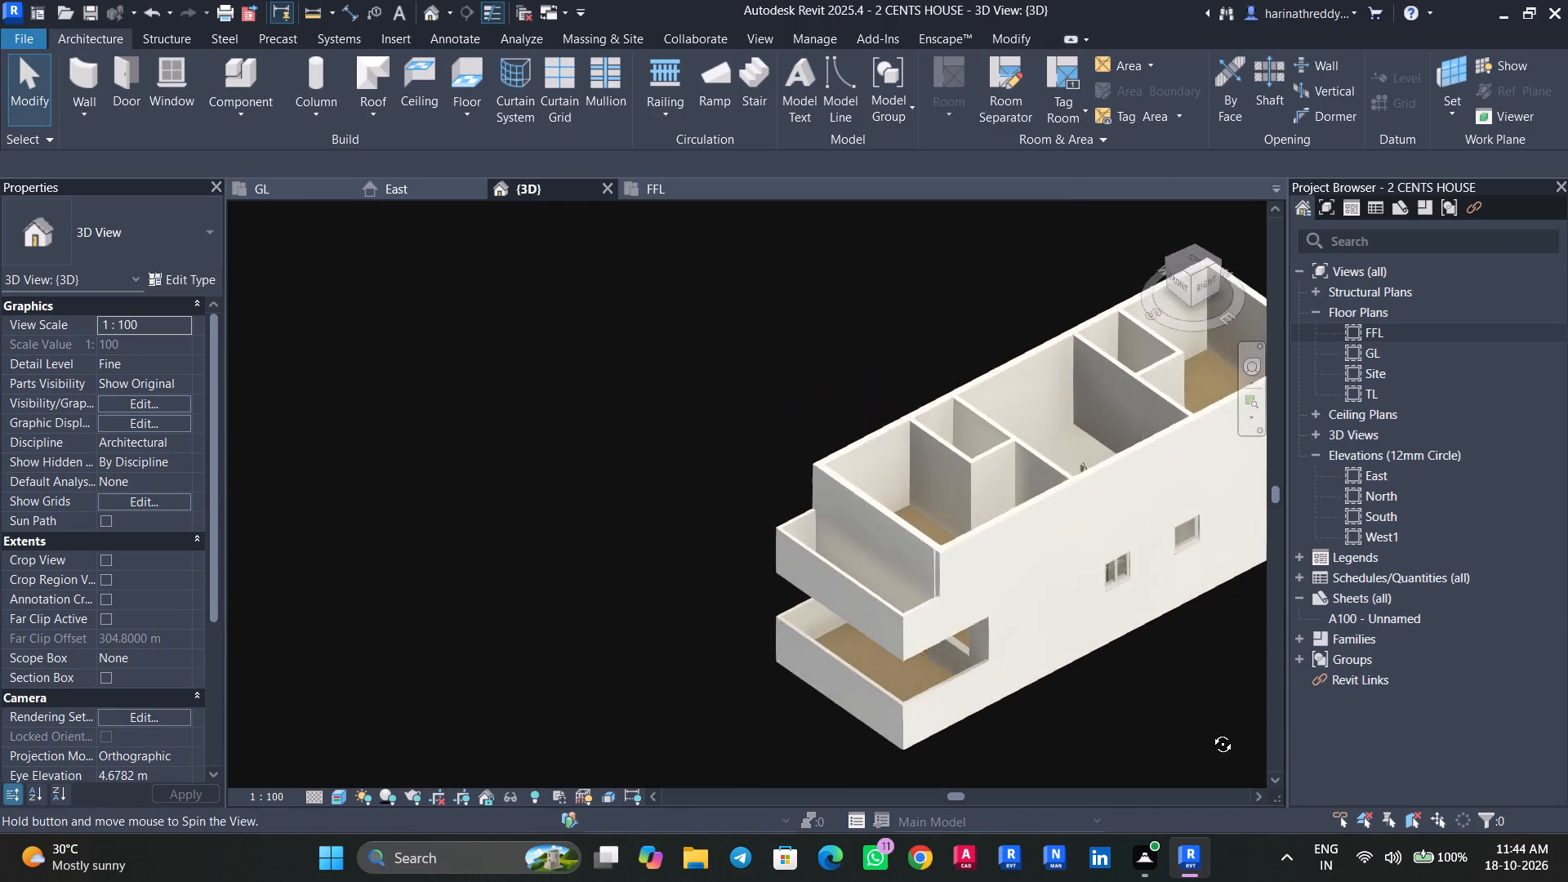
shift+middle_drag(1210, 732, 1213, 749)
Open the FFL floor plan at the front balcony and start a new floor.
double_click(1385, 327)
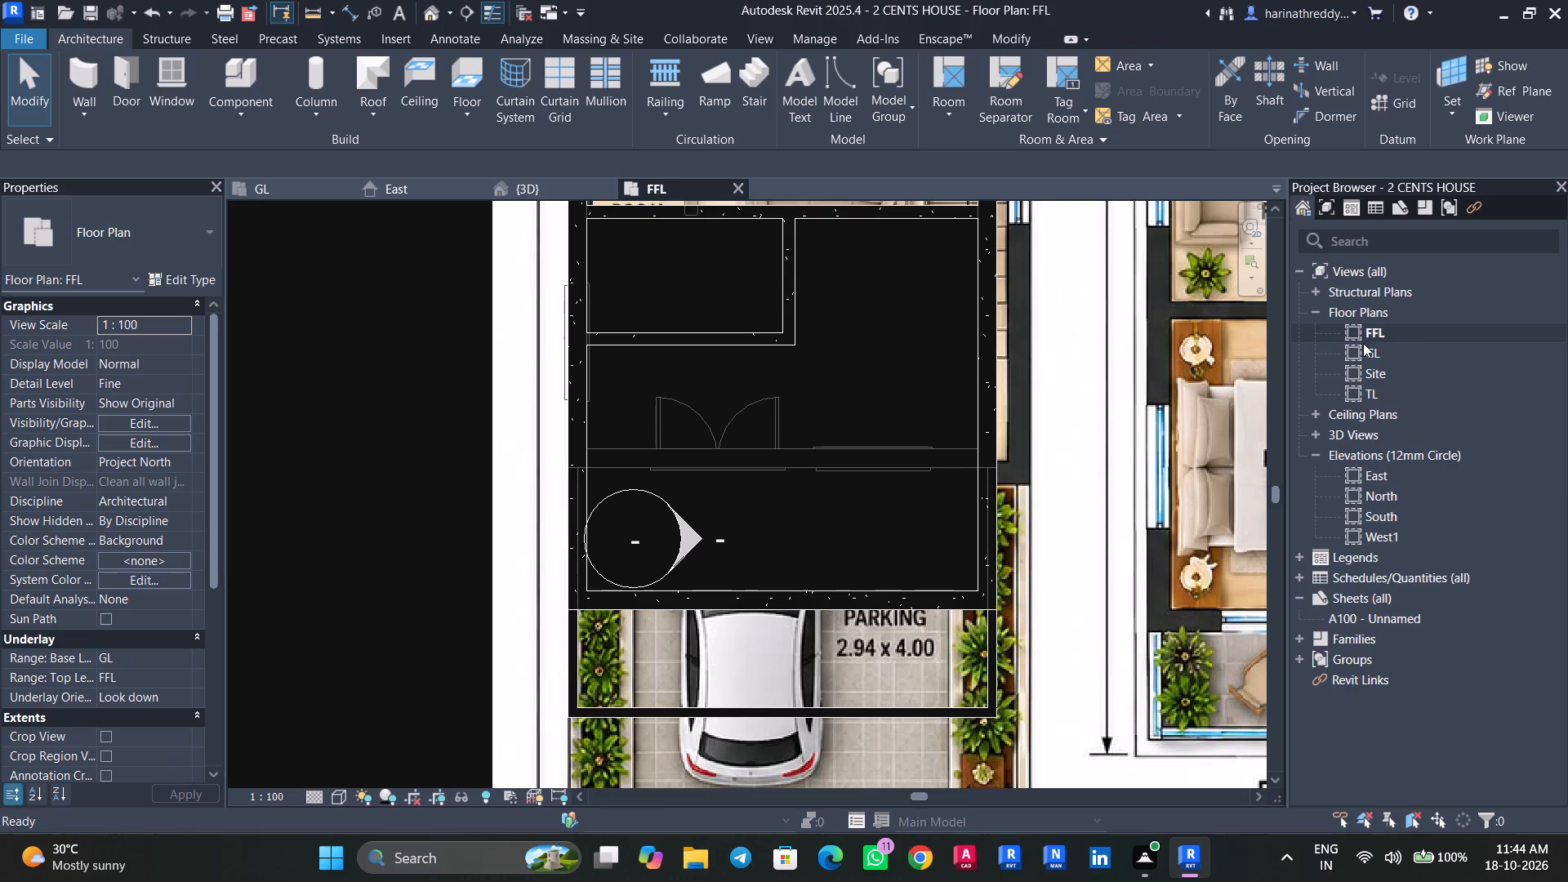
scroll(677, 570, down, 3)
middle_drag(728, 665, 734, 592)
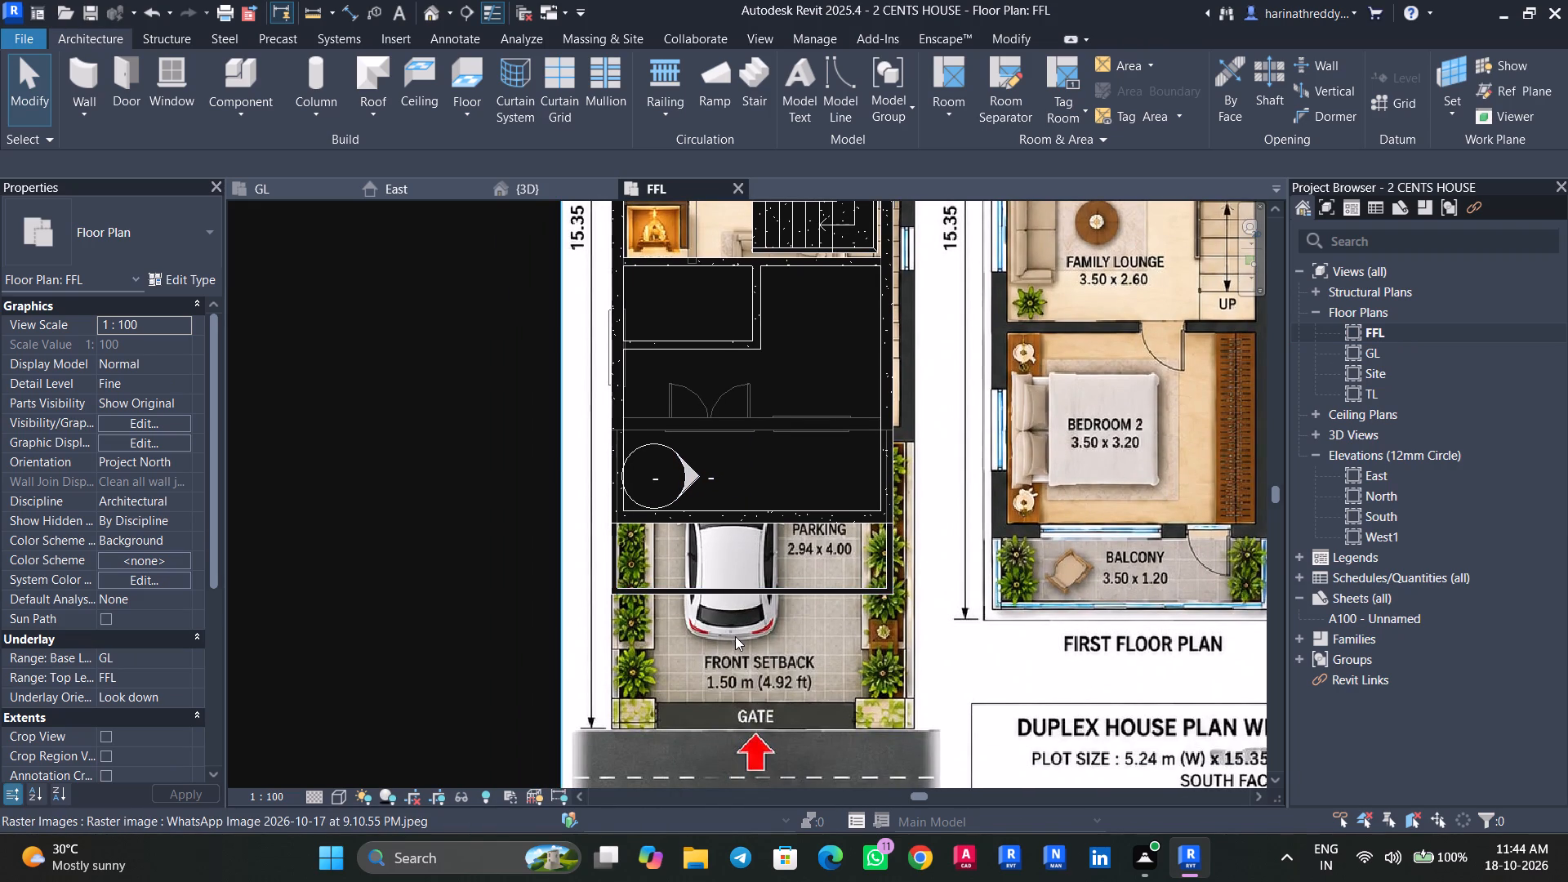
scroll(736, 637, down, 2)
scroll(736, 637, up, 2)
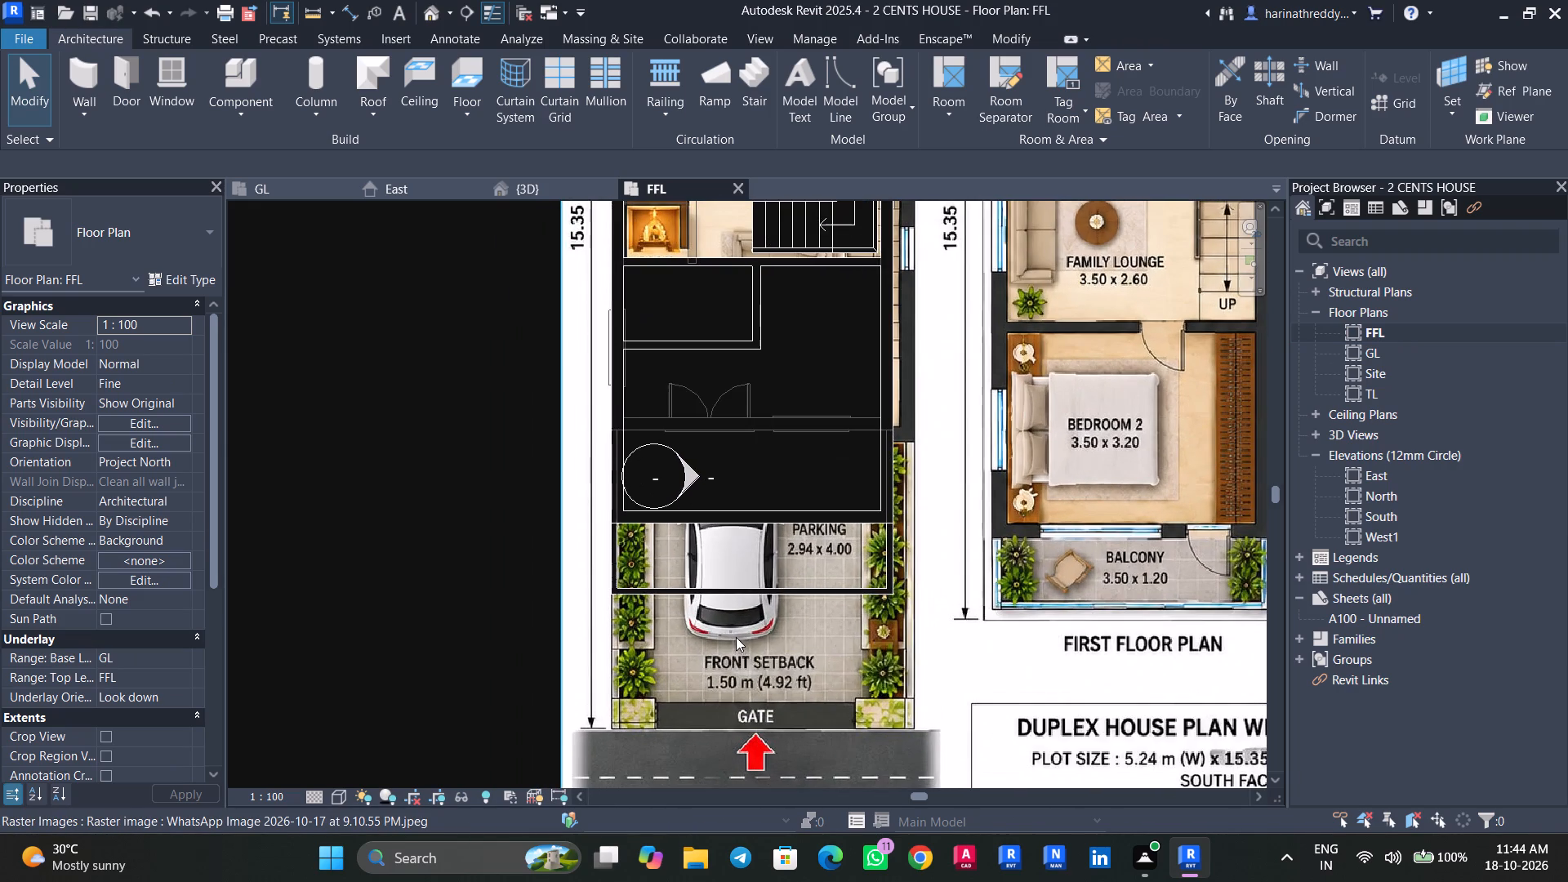
click(469, 81)
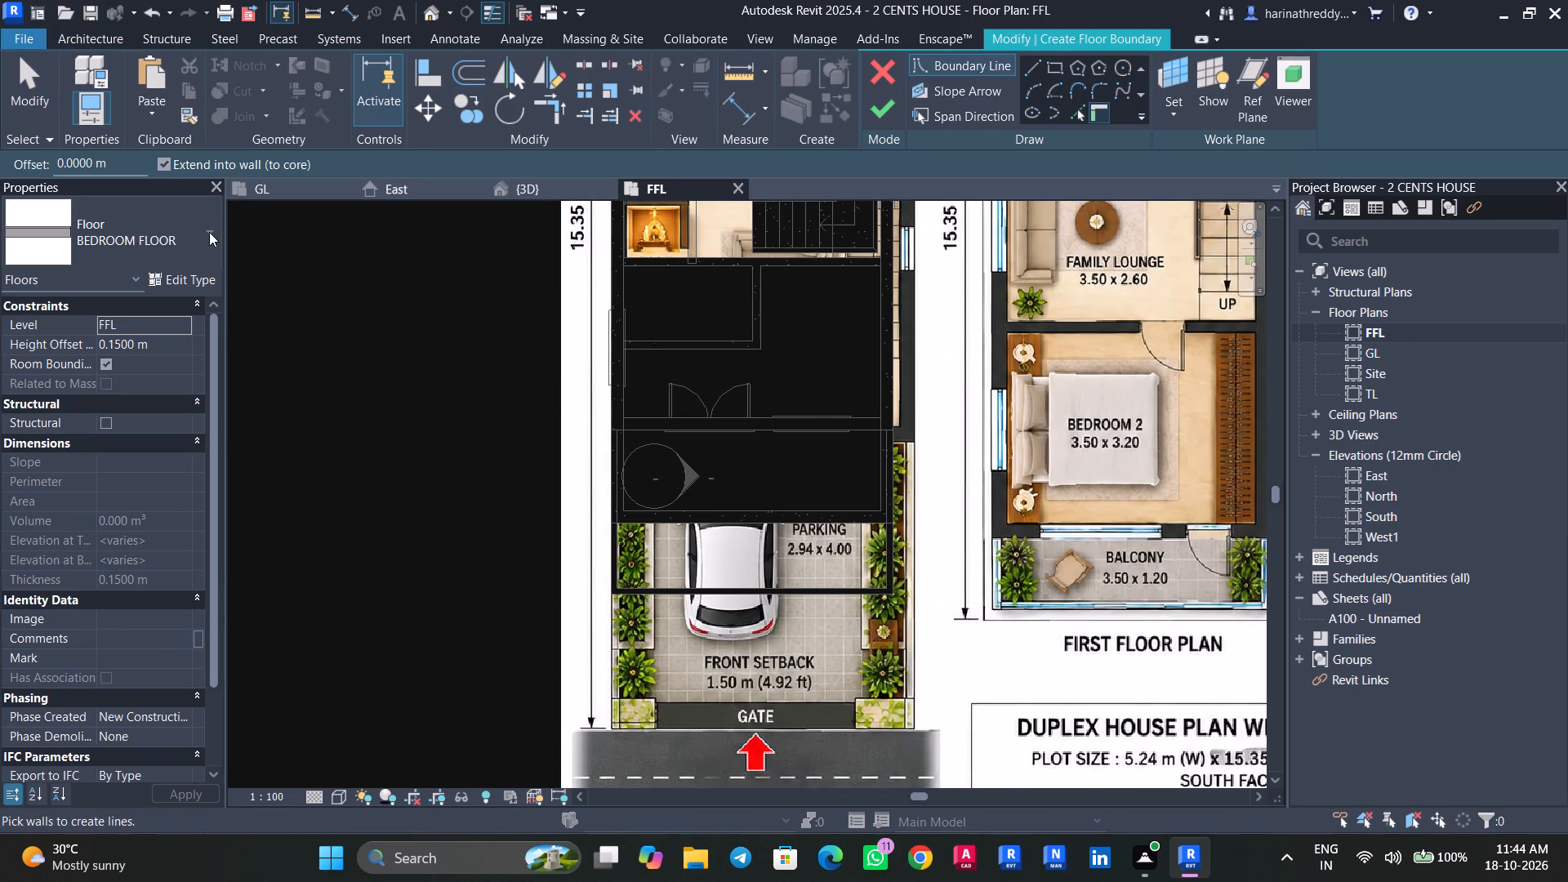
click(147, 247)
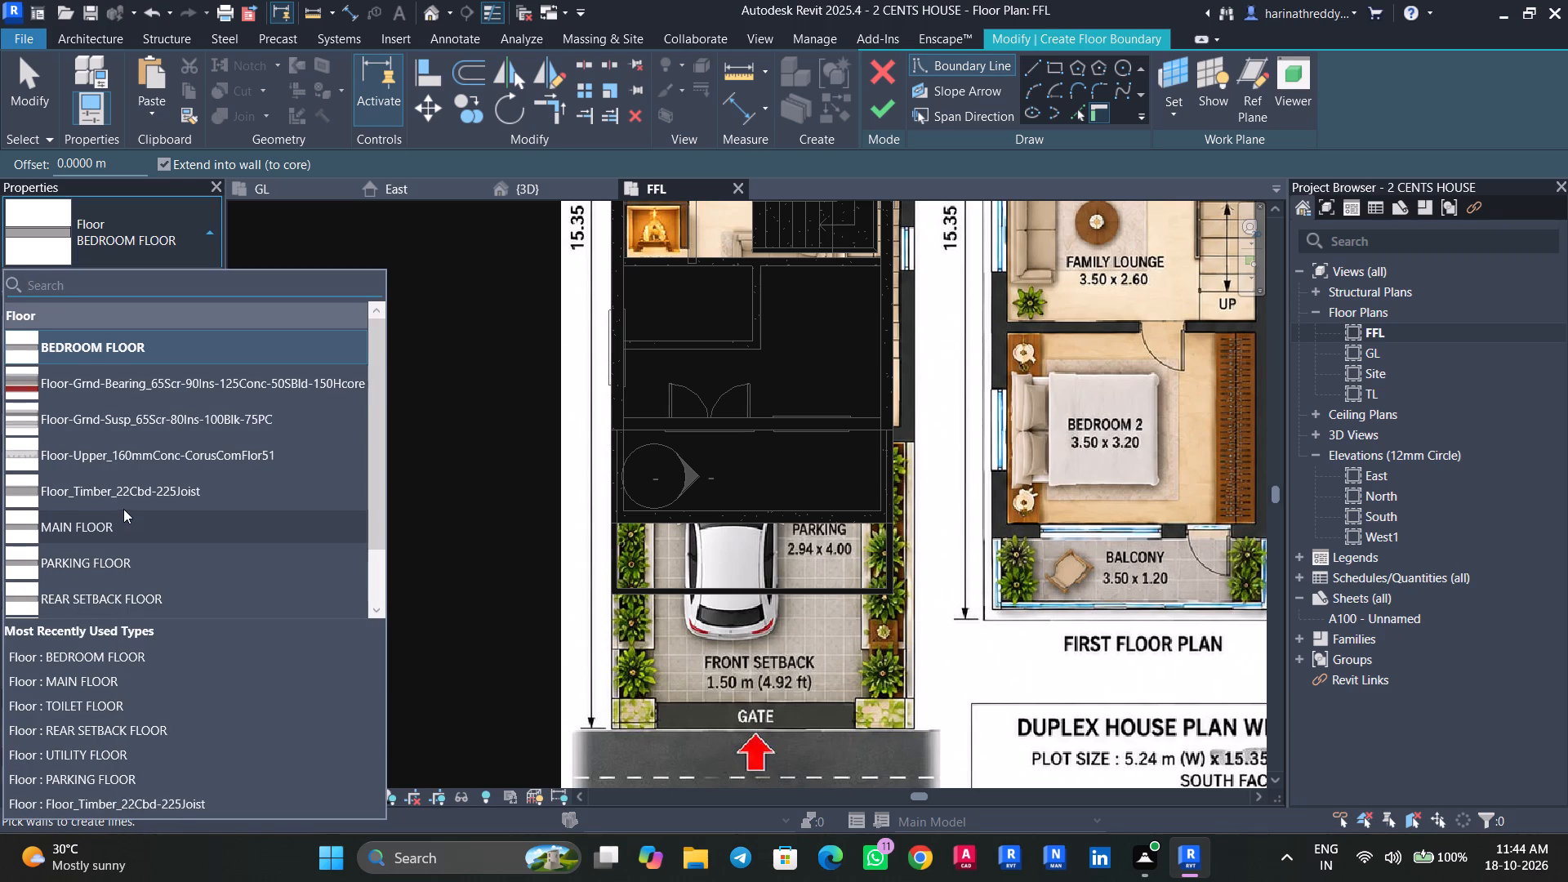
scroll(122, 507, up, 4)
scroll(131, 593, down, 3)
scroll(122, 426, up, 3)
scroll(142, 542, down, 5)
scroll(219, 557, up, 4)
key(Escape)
Duplicate the BEDROOM FLOOR type as BALCONY FLOOR and use it for the new floor.
click(179, 282)
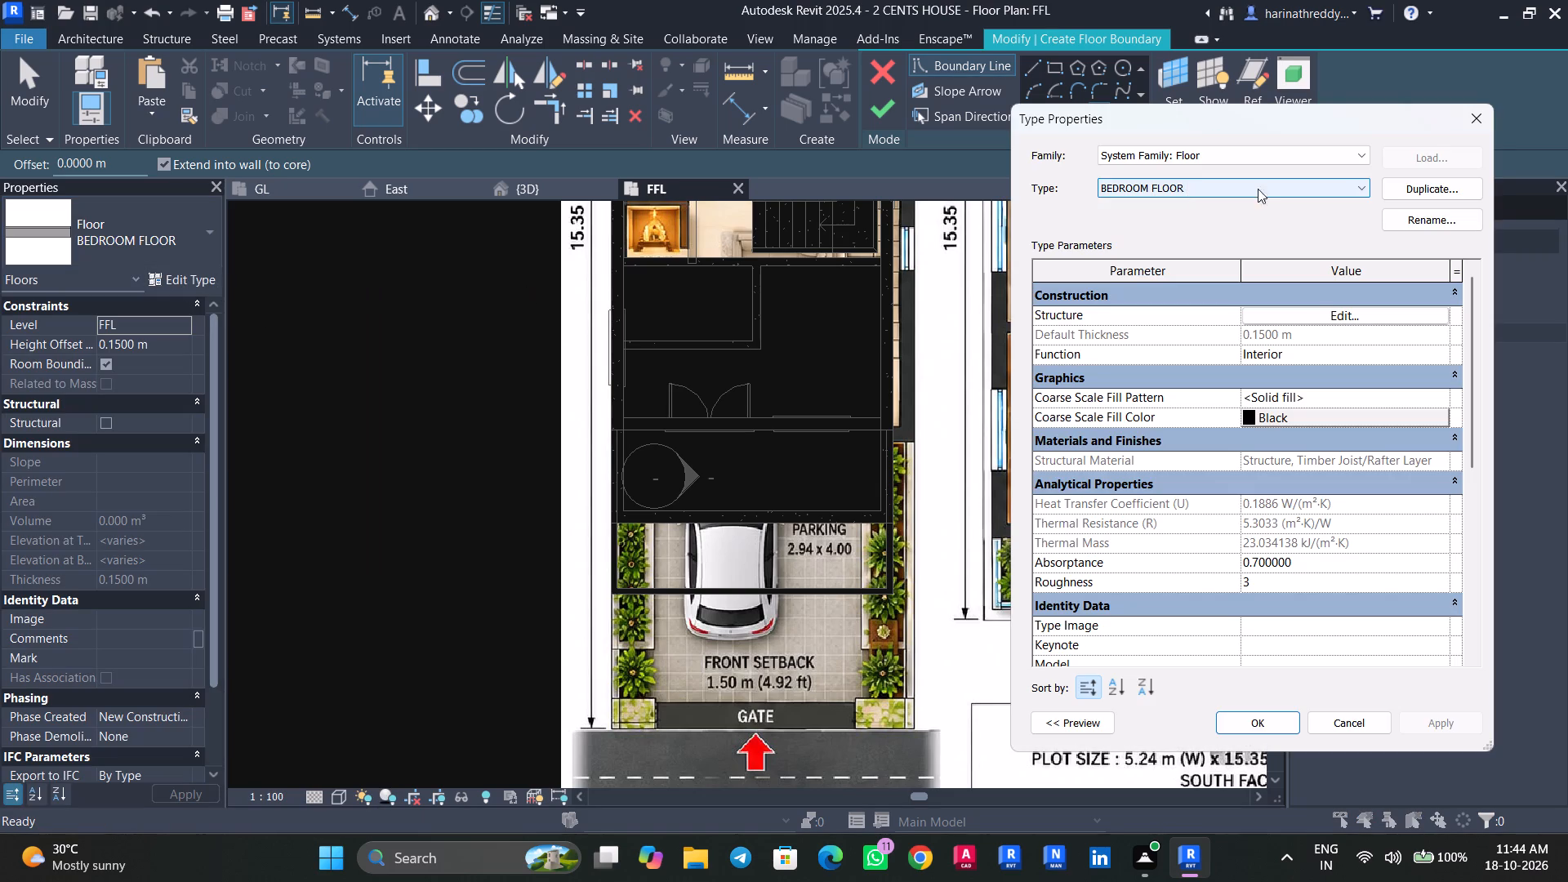
click(1463, 190)
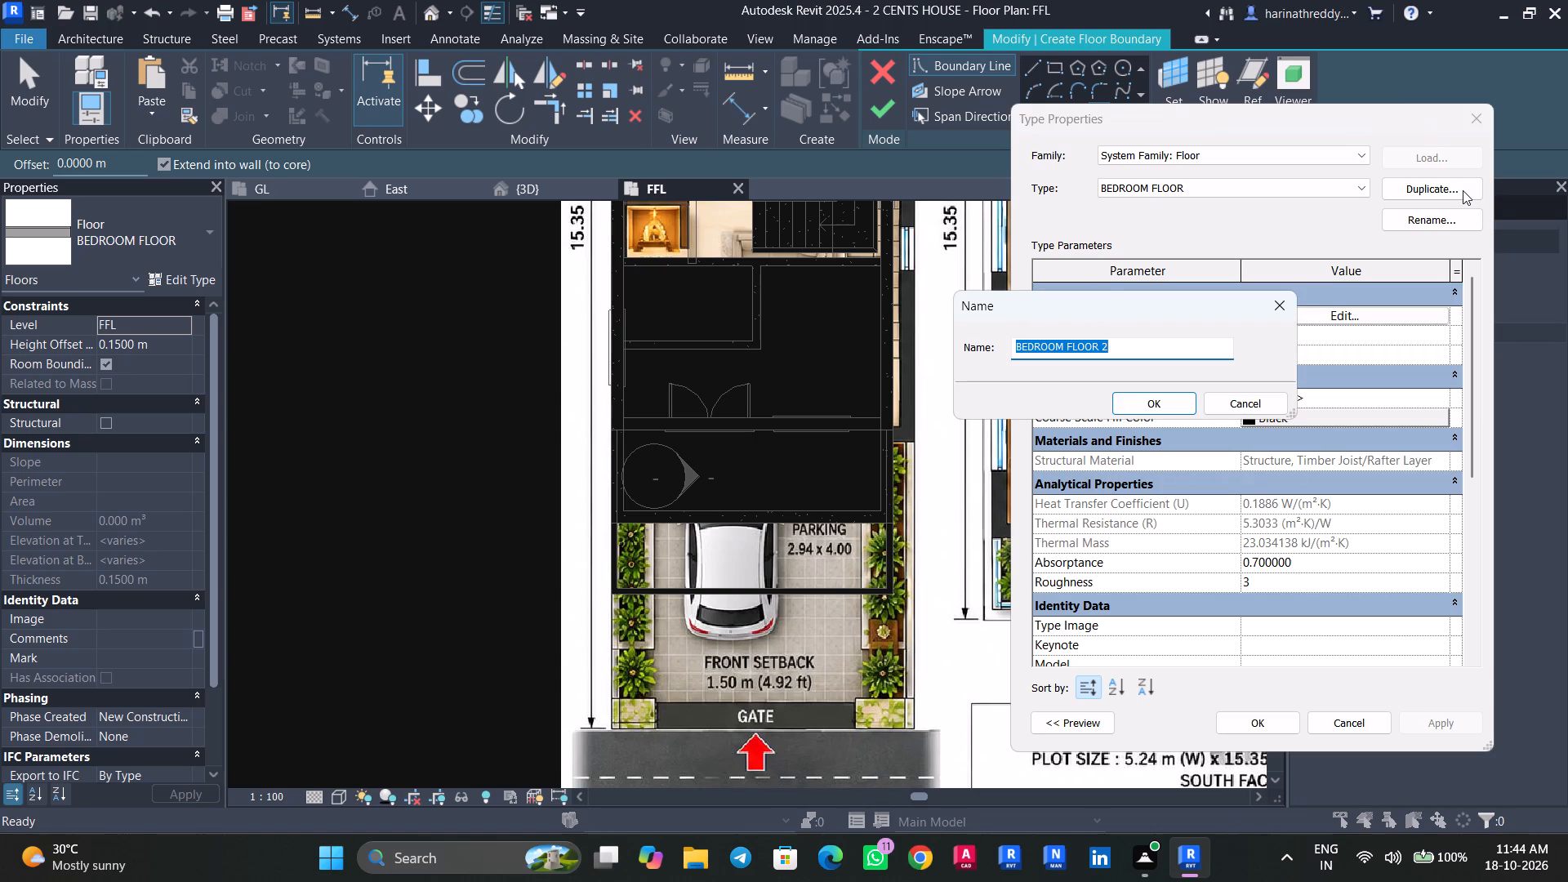
text(BALCONY)
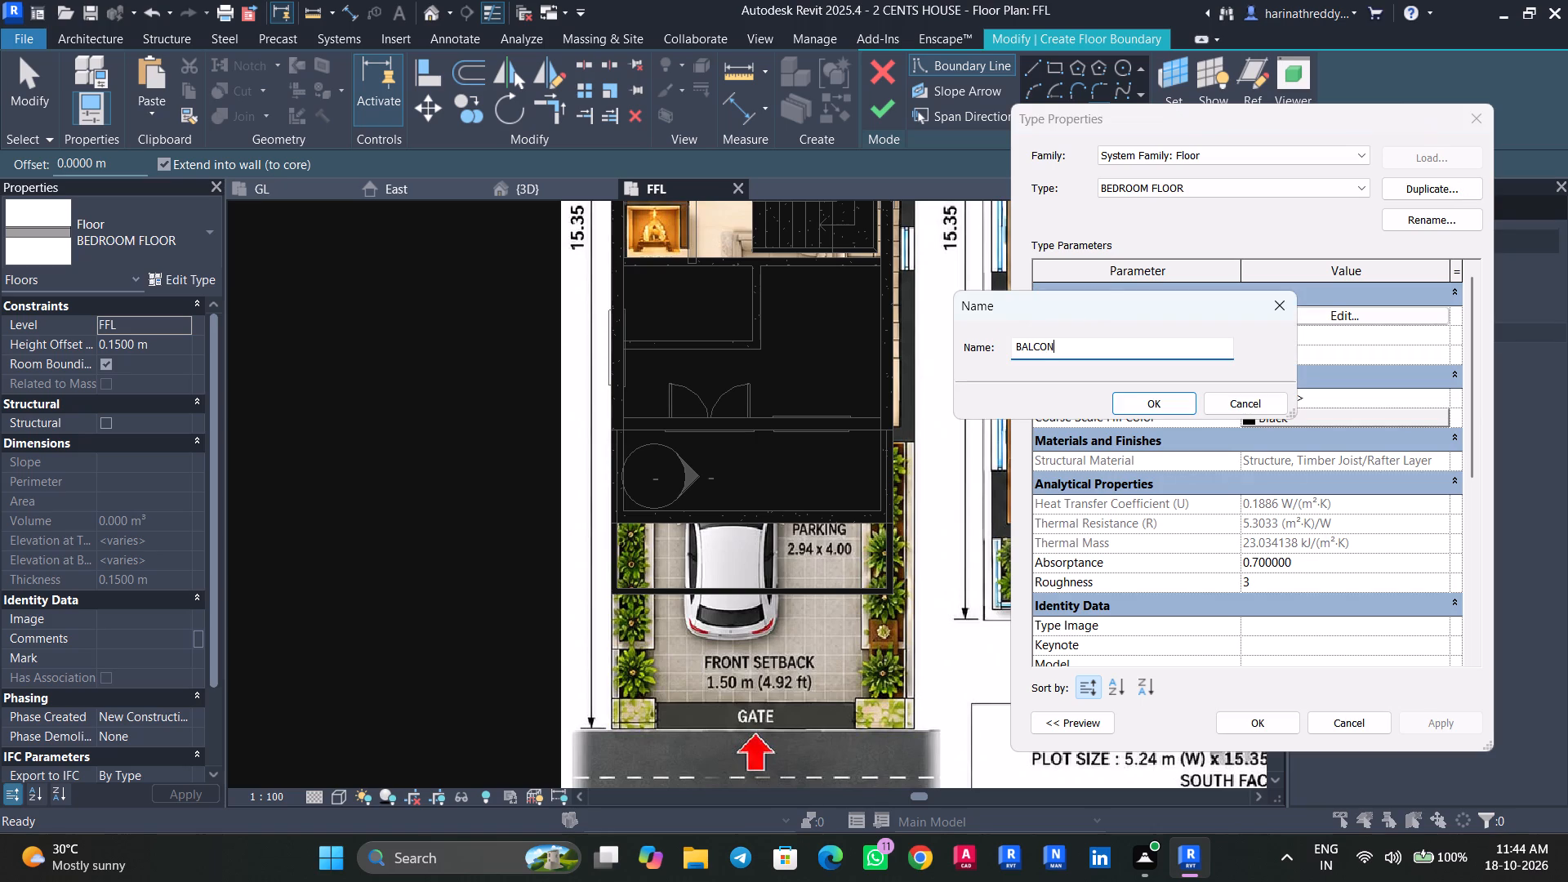
key(space)
text(FLOOR)
click(1123, 410)
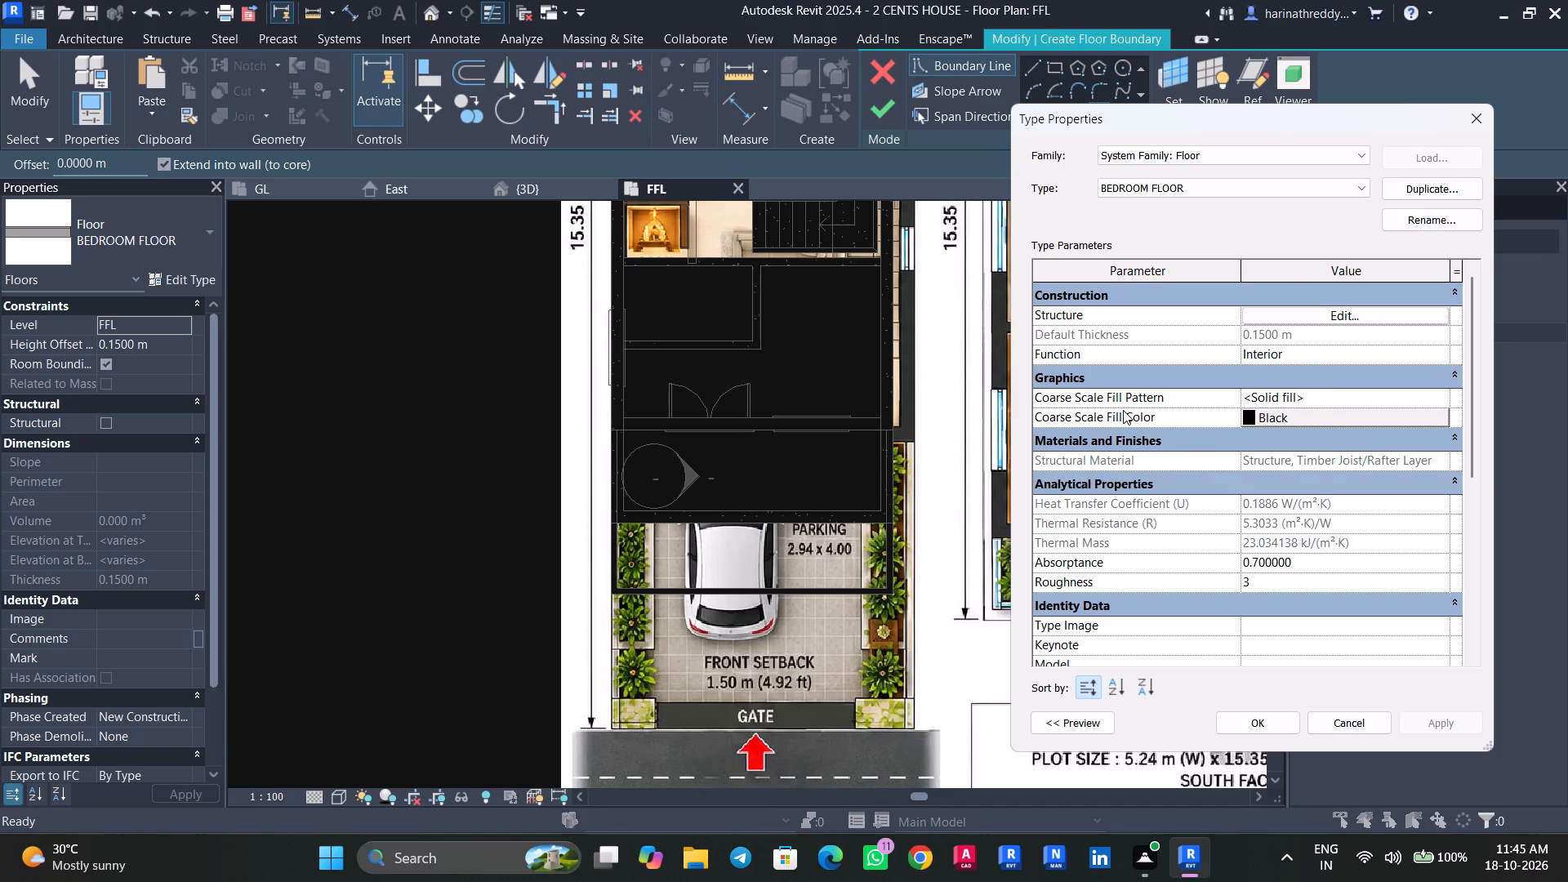
click(1232, 733)
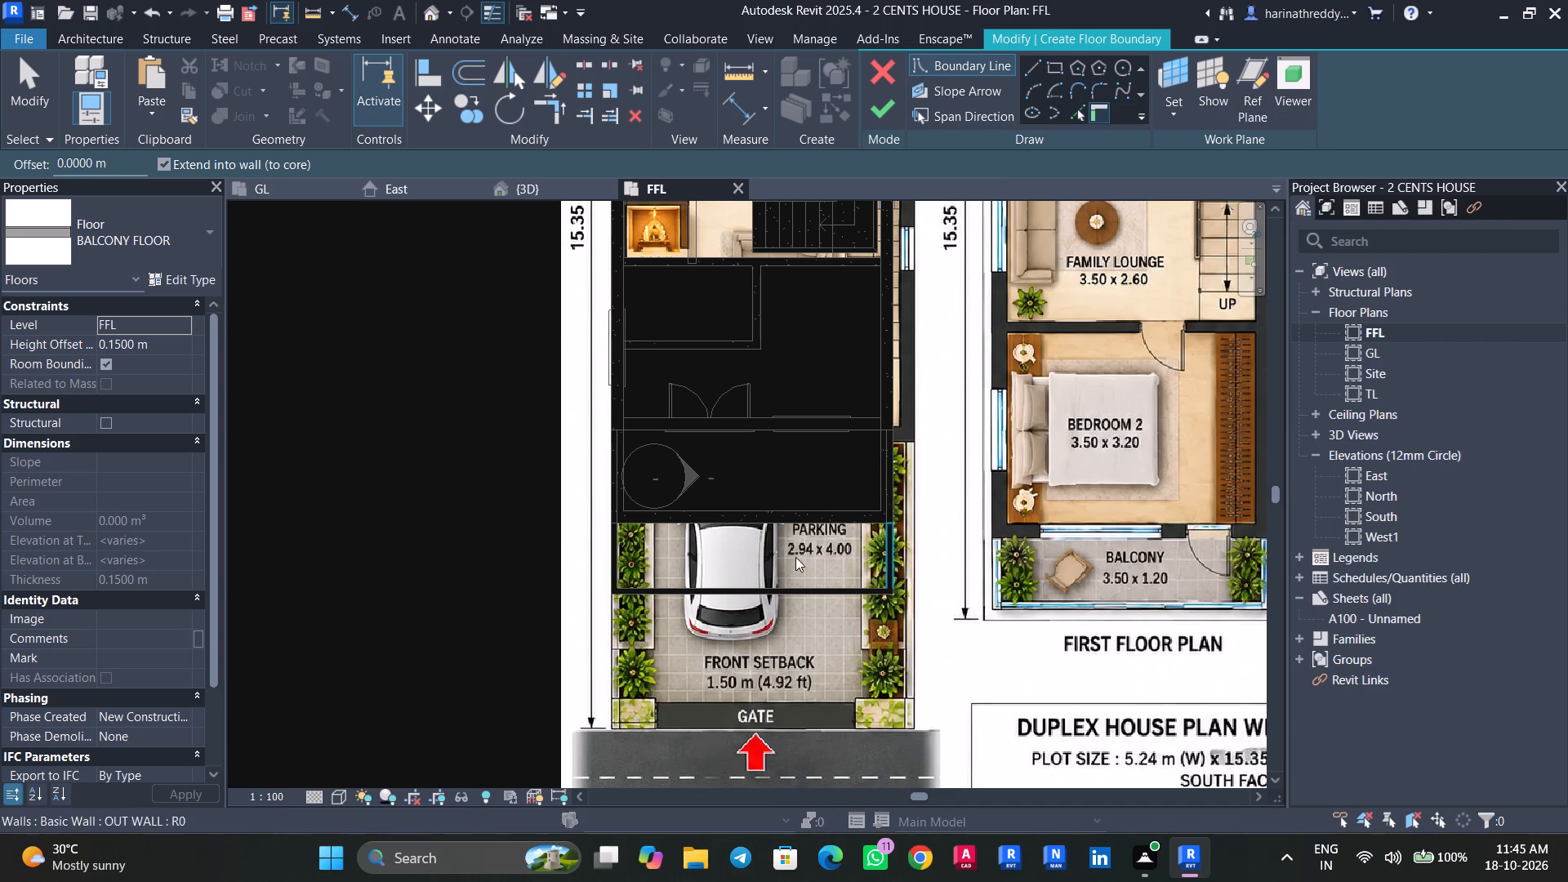
Sketch a rectangular floor boundary about 1.21 m deep across the front balcony, between its outer walls, and finish the floor.
click(1048, 72)
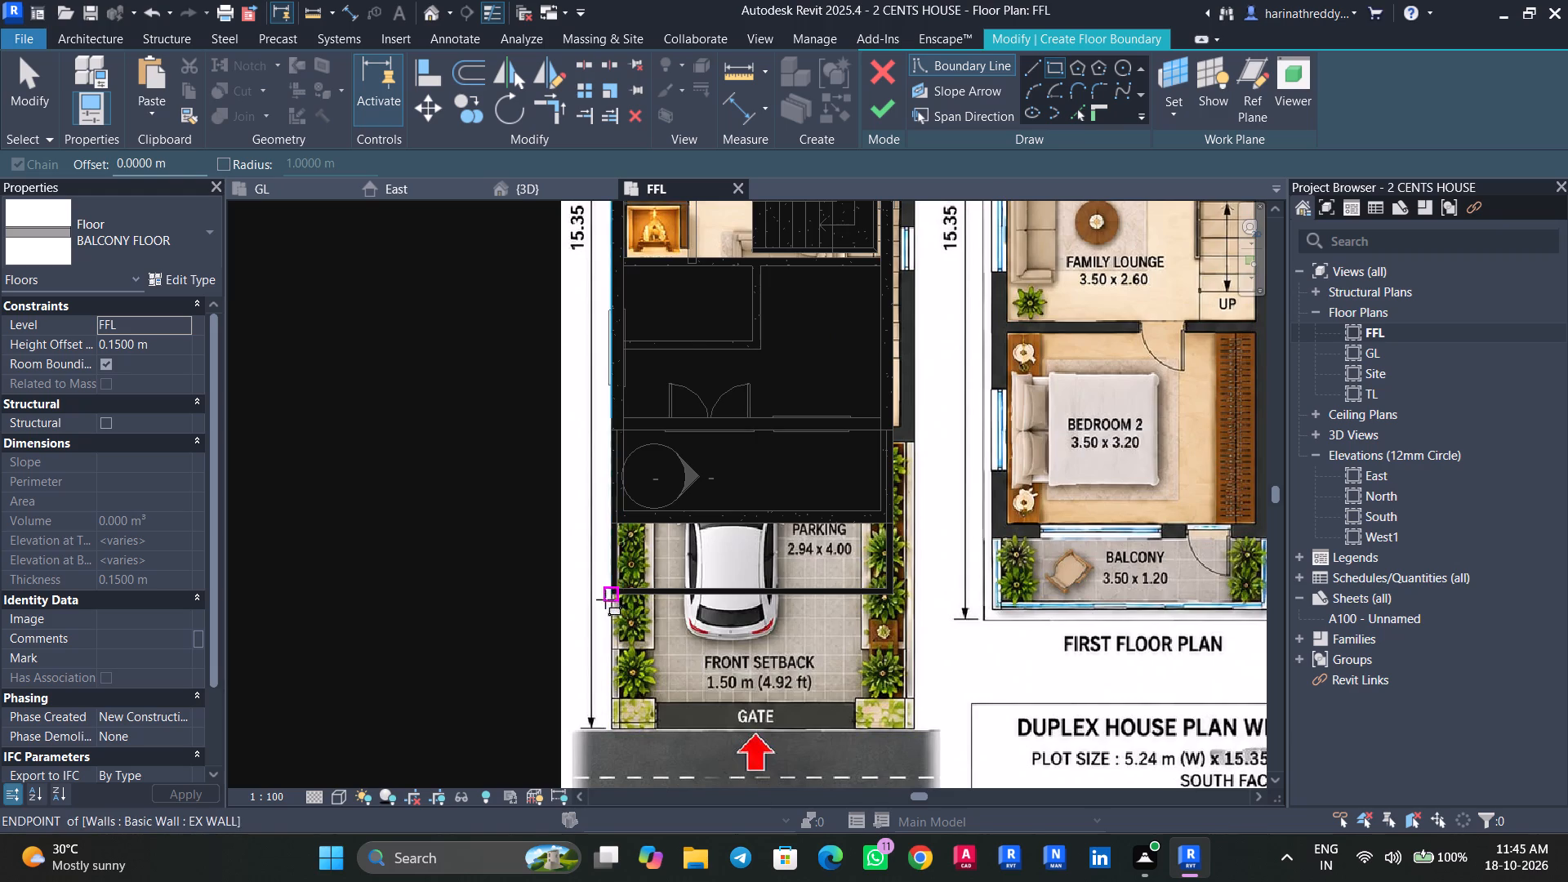
scroll(605, 599, up, 4)
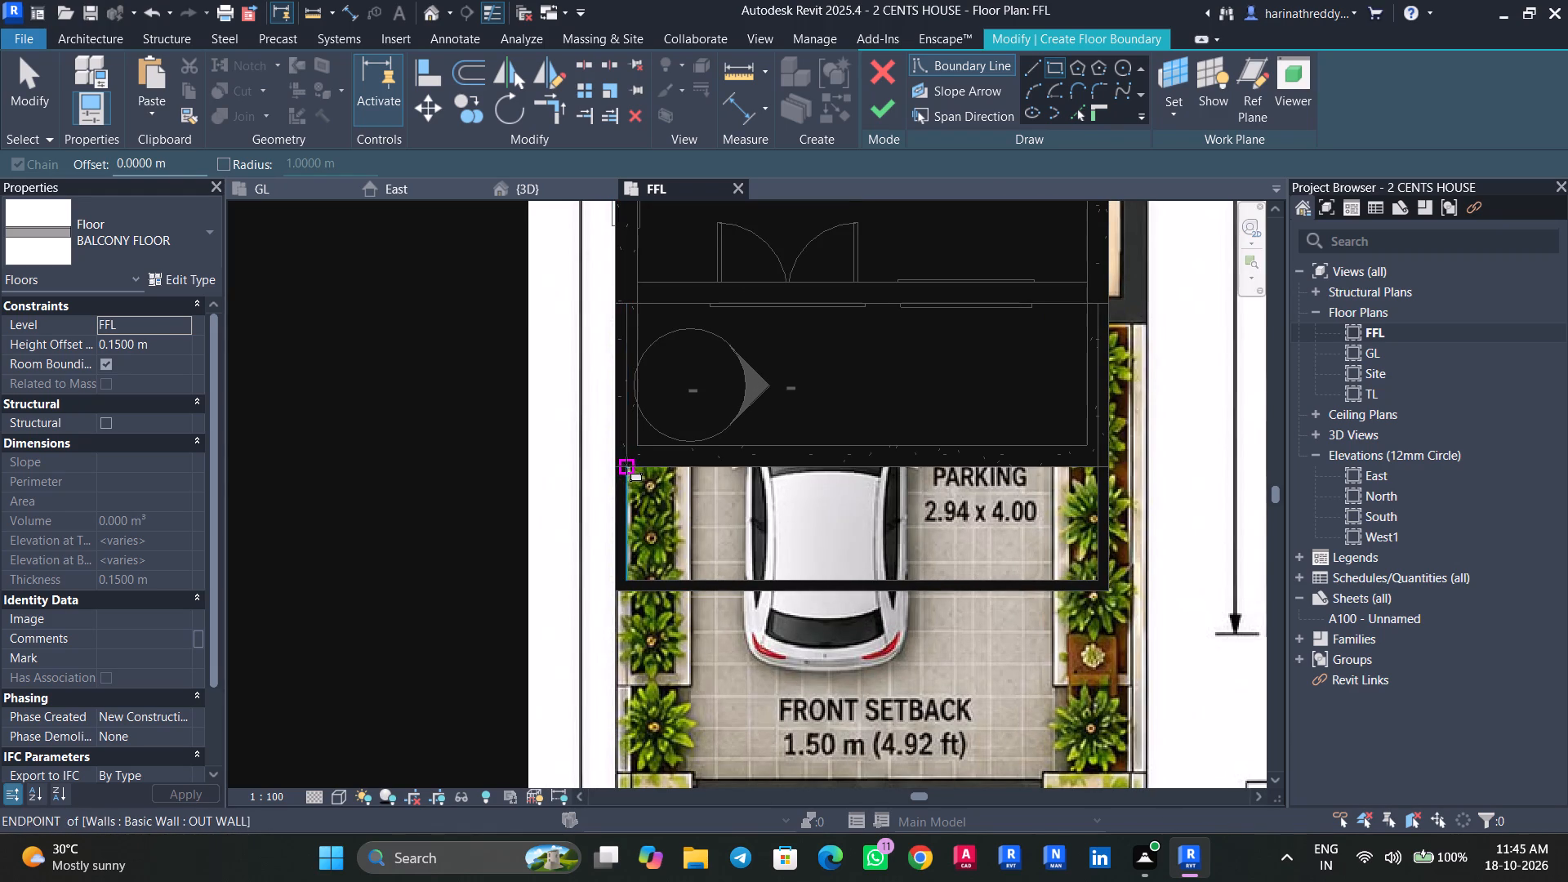
click(626, 462)
click(1099, 575)
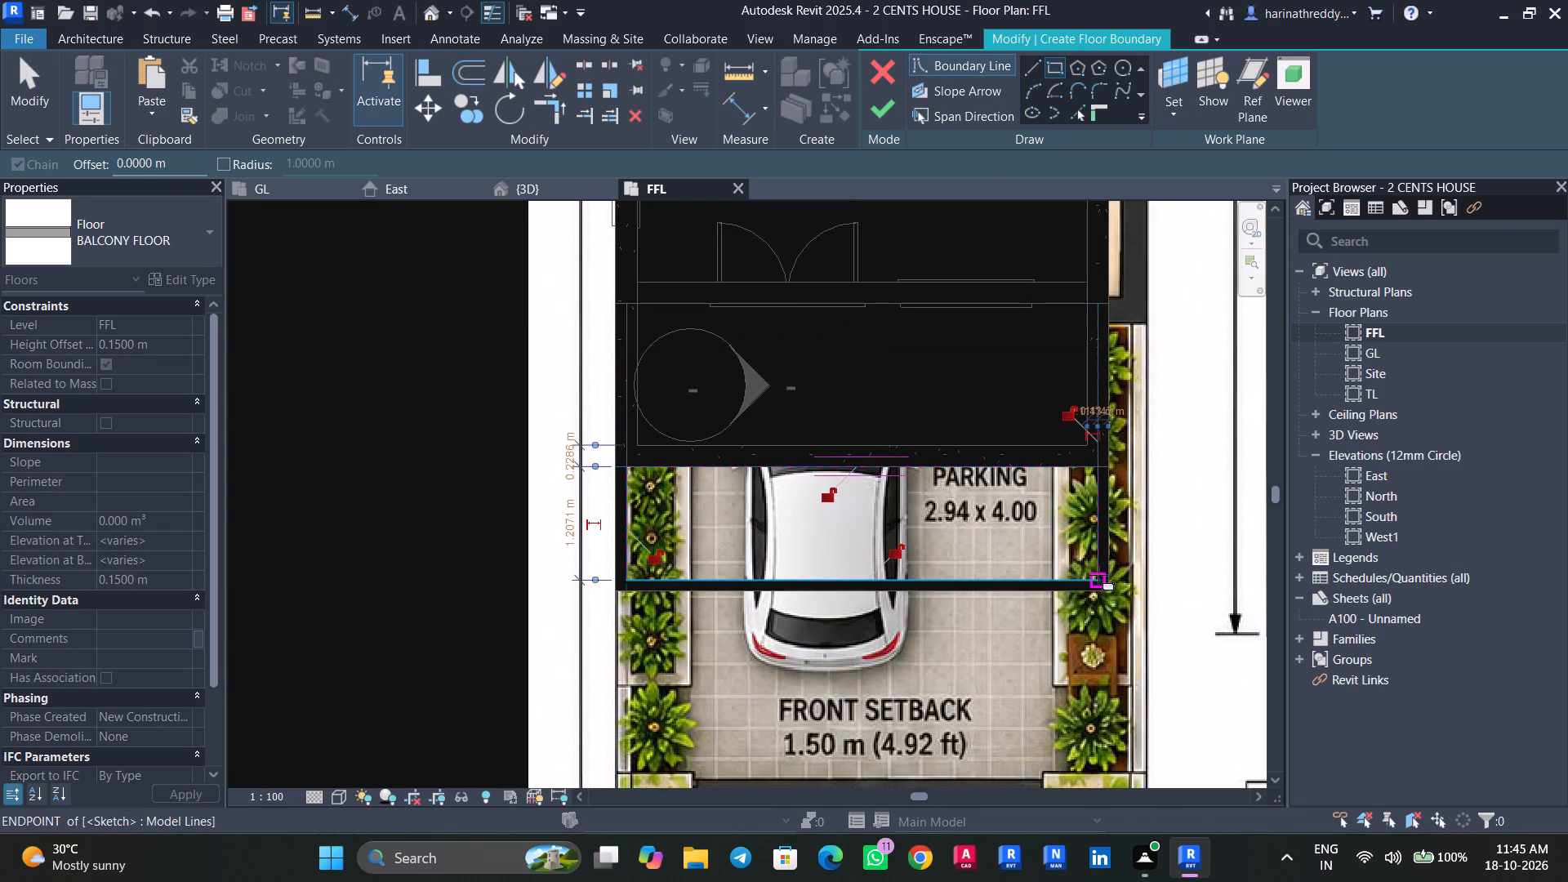
key(Escape)
click(888, 116)
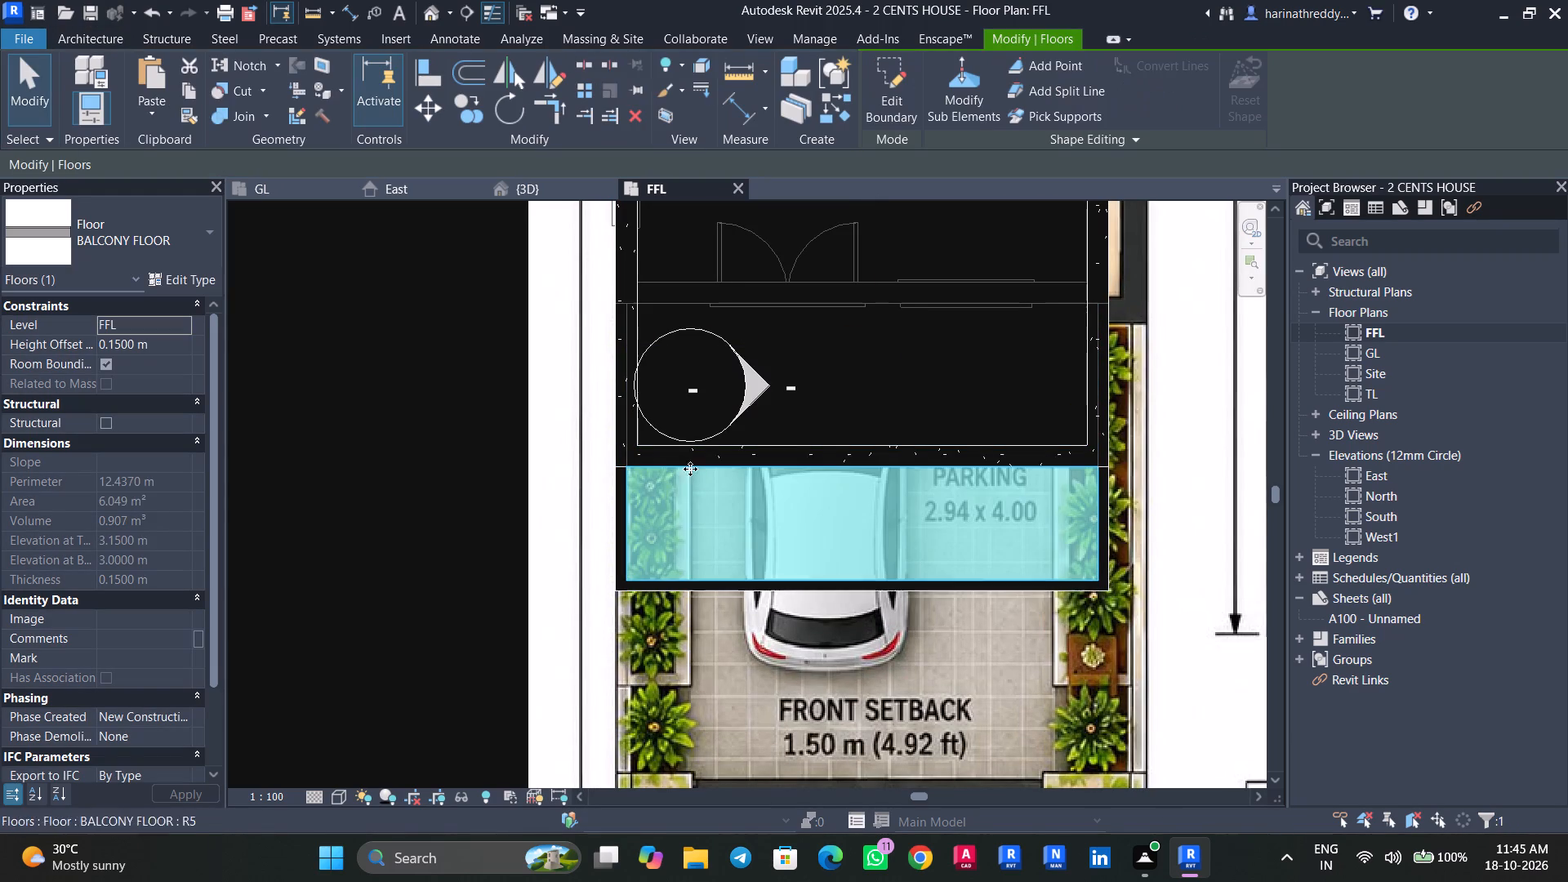
Examine the new balcony floor in 3D from above, below and the side.
click(439, 9)
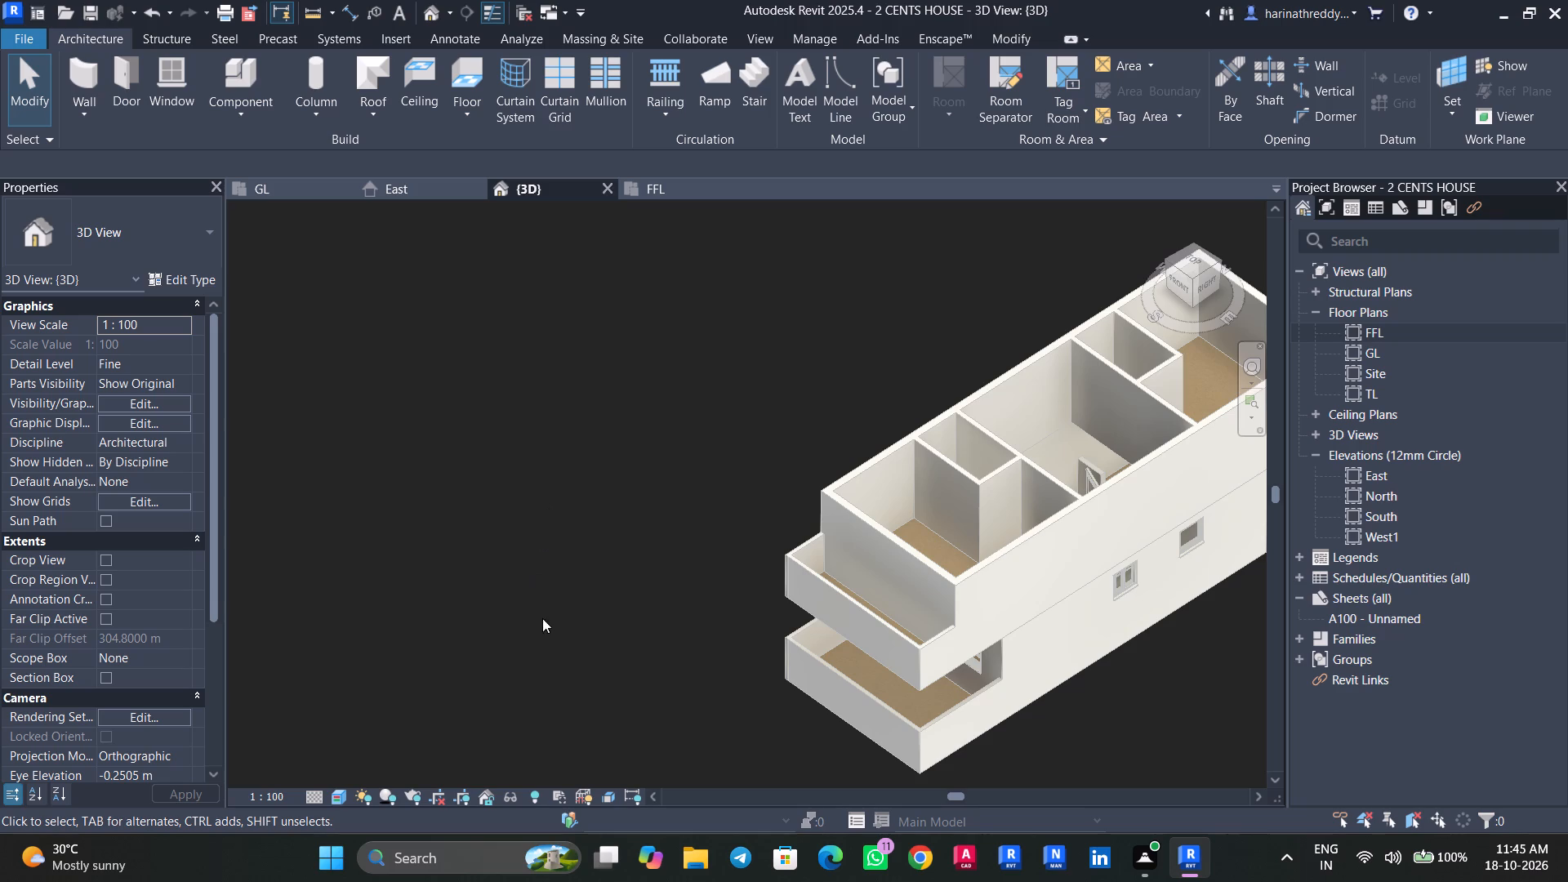
key(Escape)
shift+middle_drag(567, 737, 653, 273)
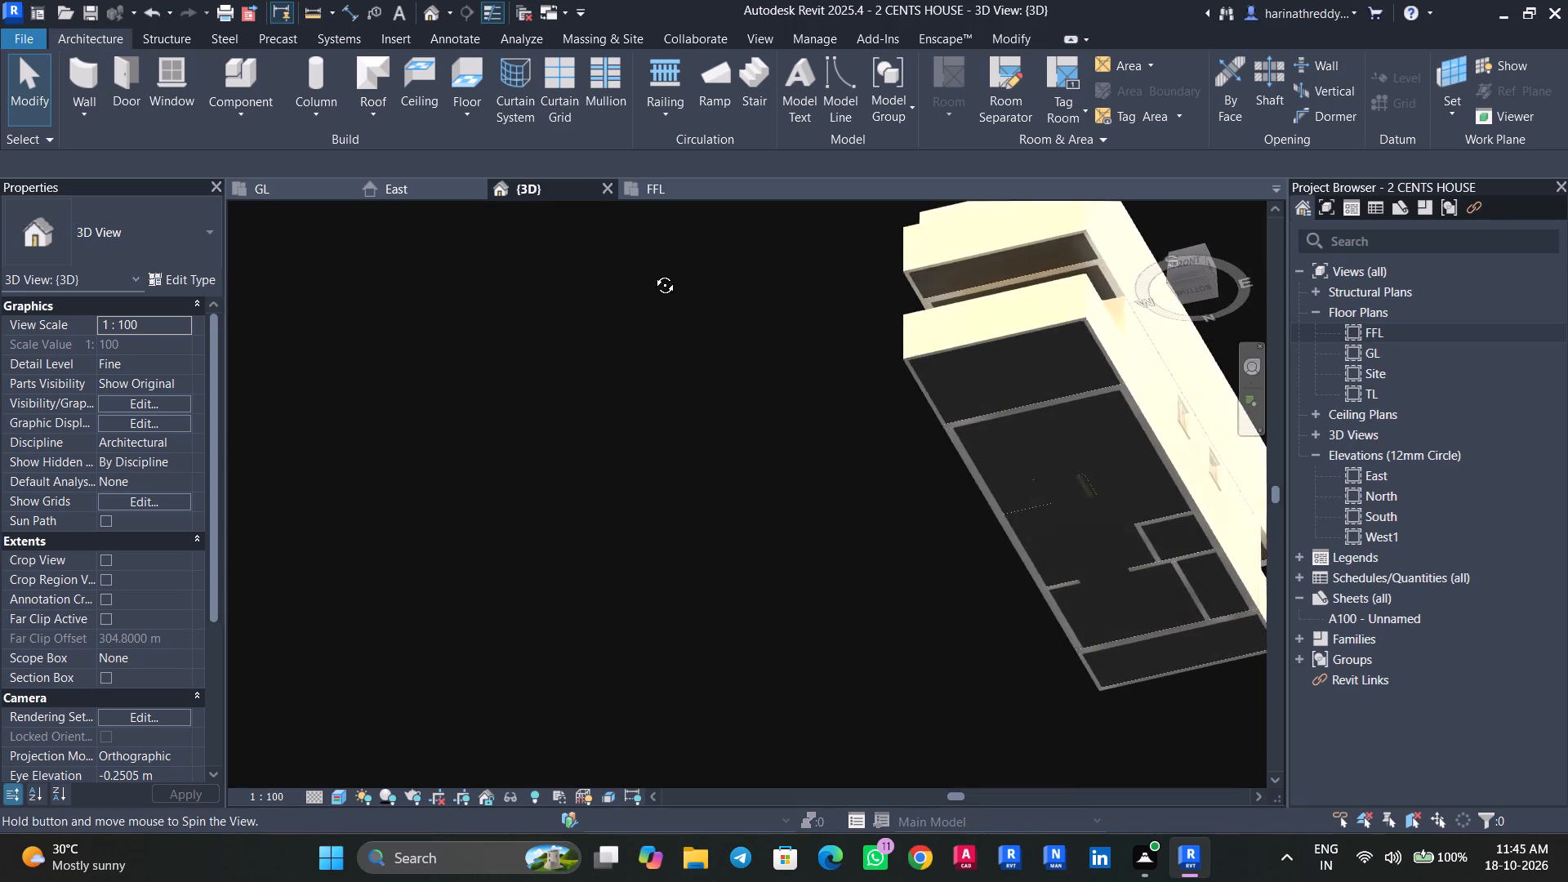
shift+middle_drag(653, 273, 484, 403)
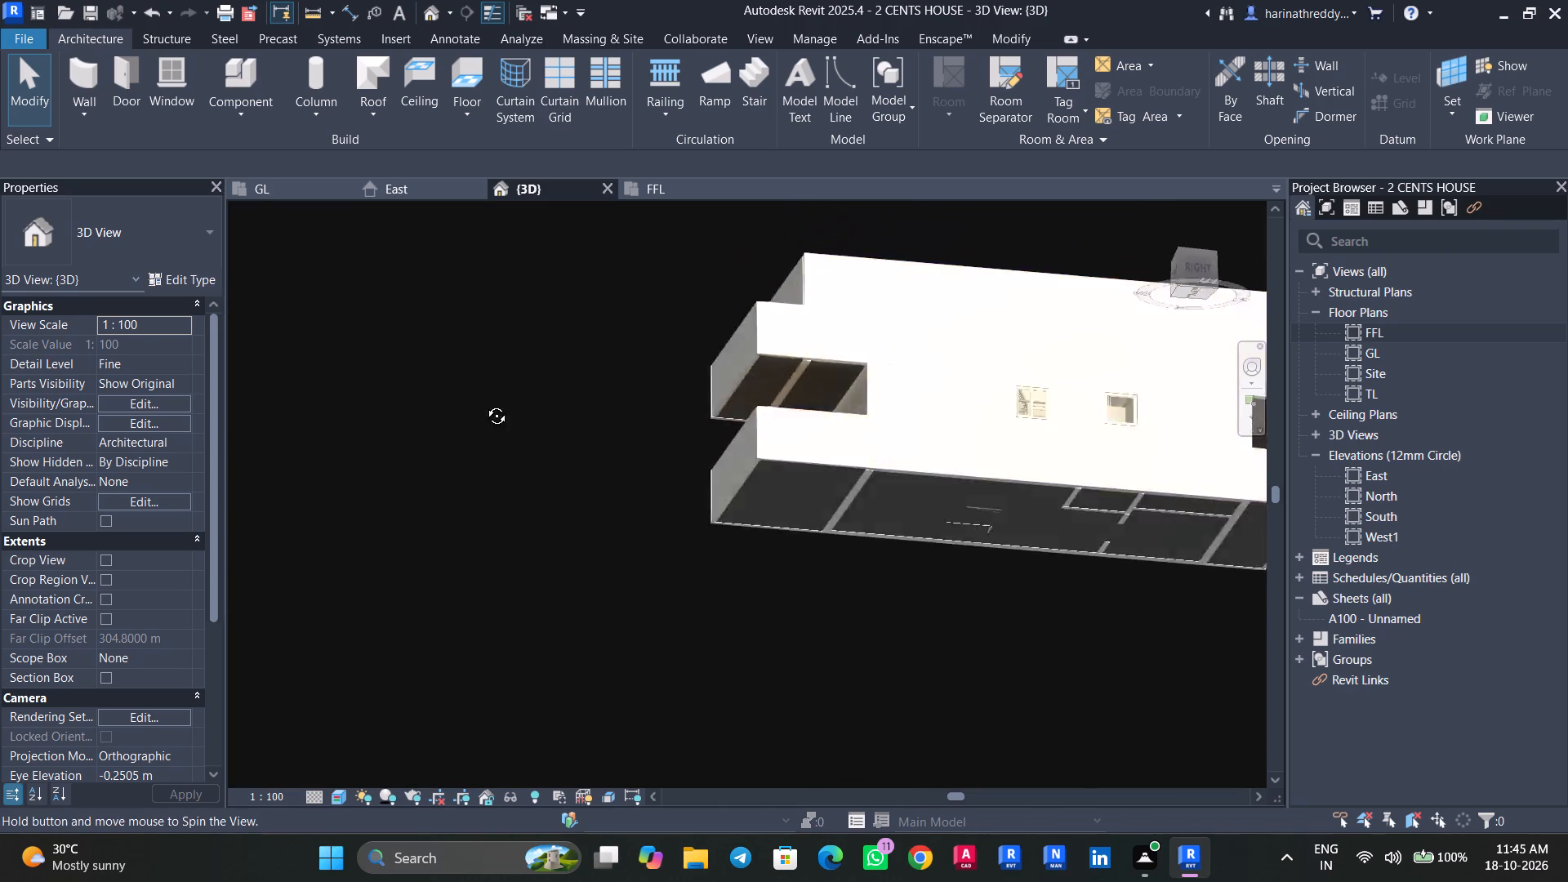
shift+middle_drag(484, 403, 523, 820)
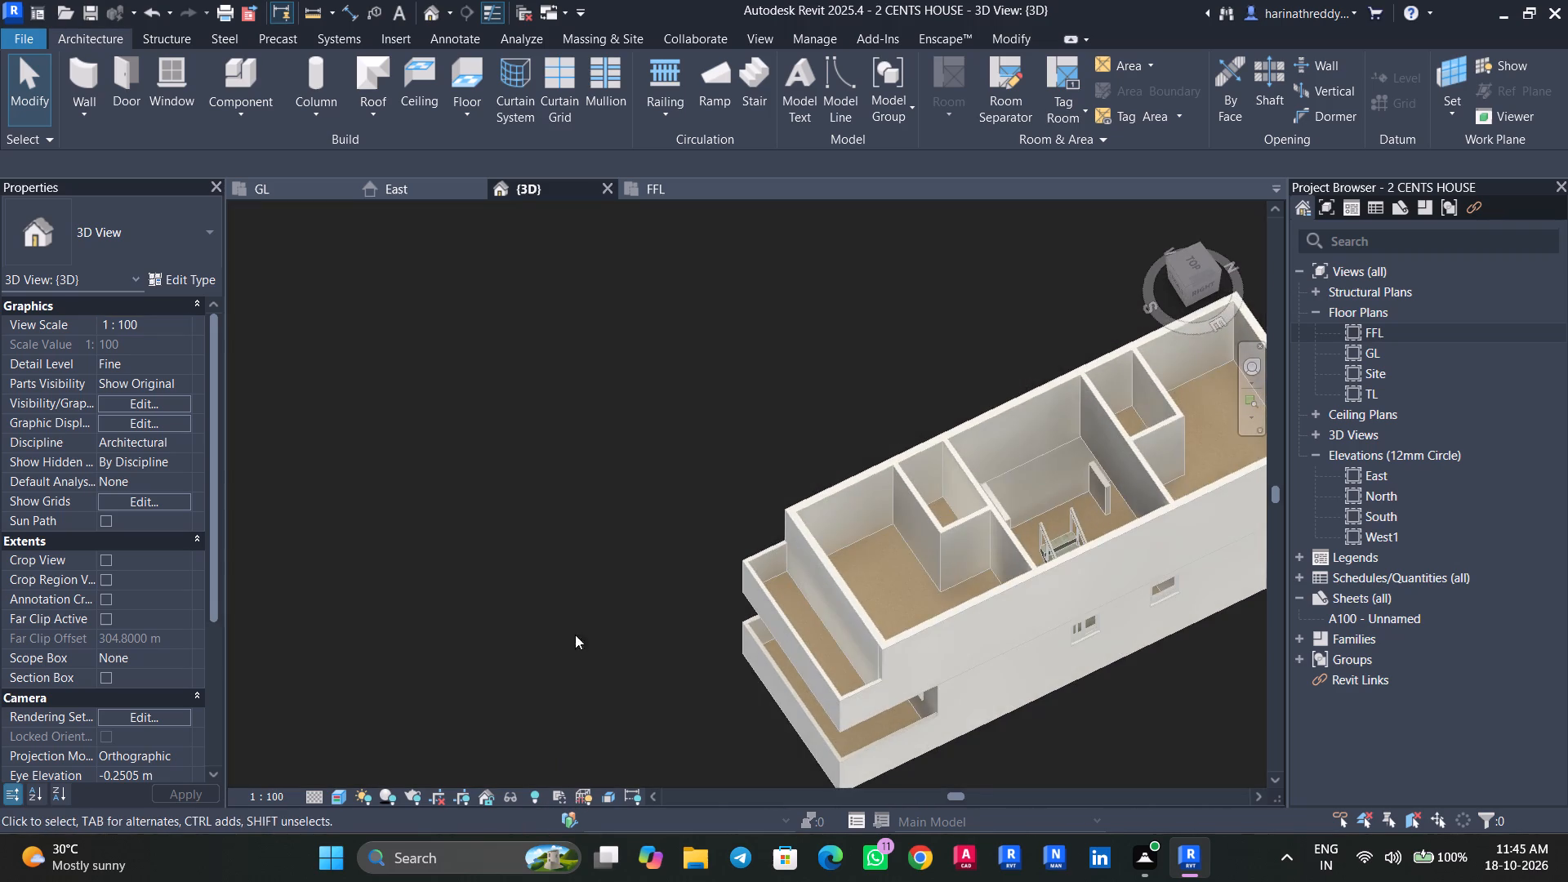
scroll(591, 613, down, 2)
shift+middle_drag(592, 613, 579, 659)
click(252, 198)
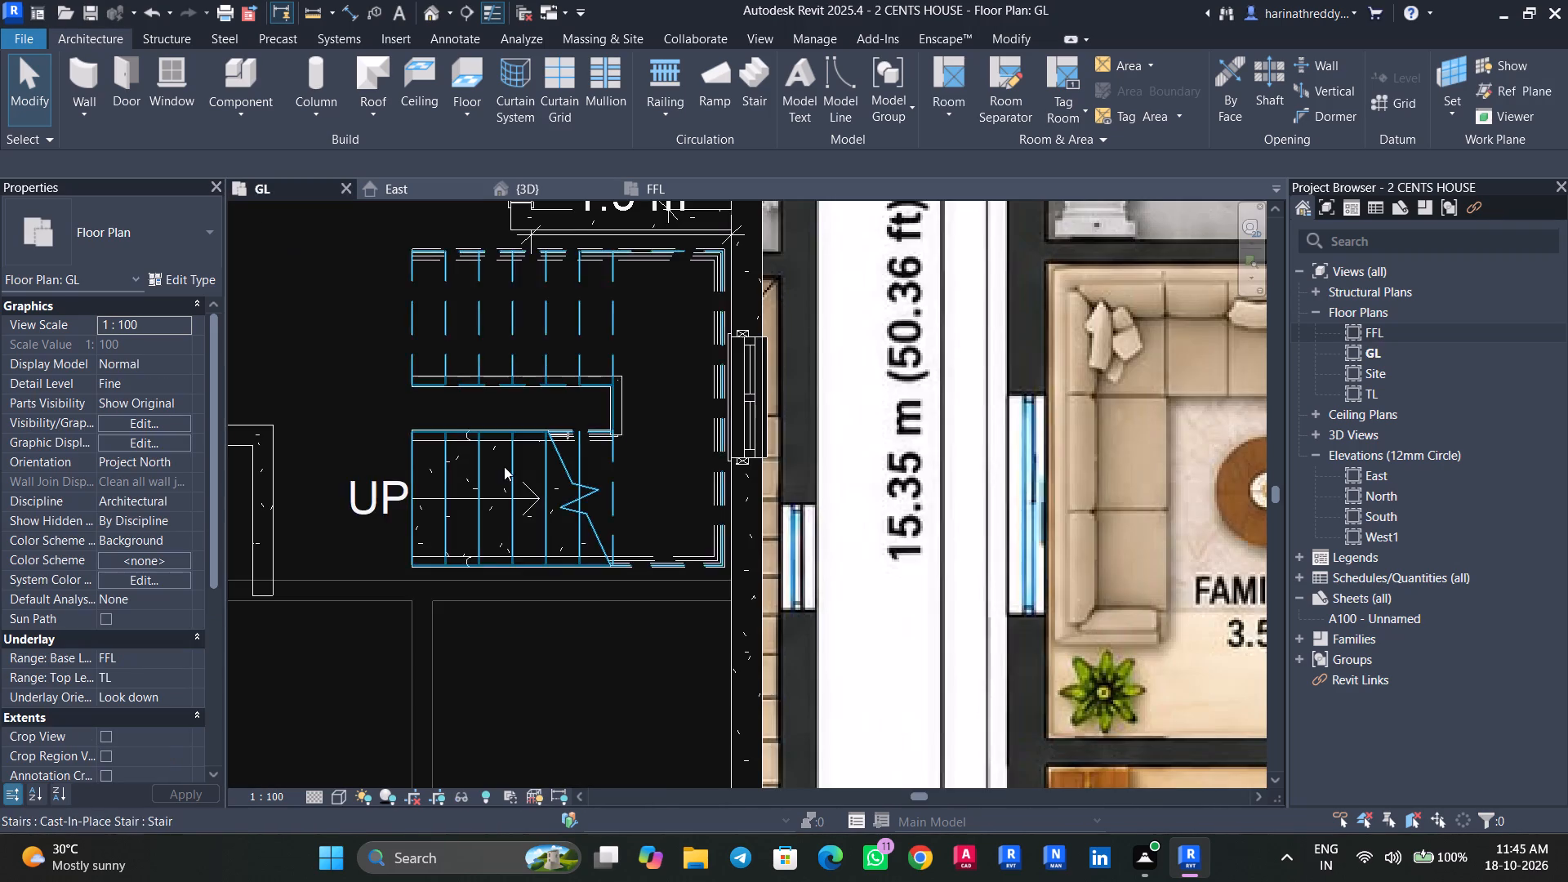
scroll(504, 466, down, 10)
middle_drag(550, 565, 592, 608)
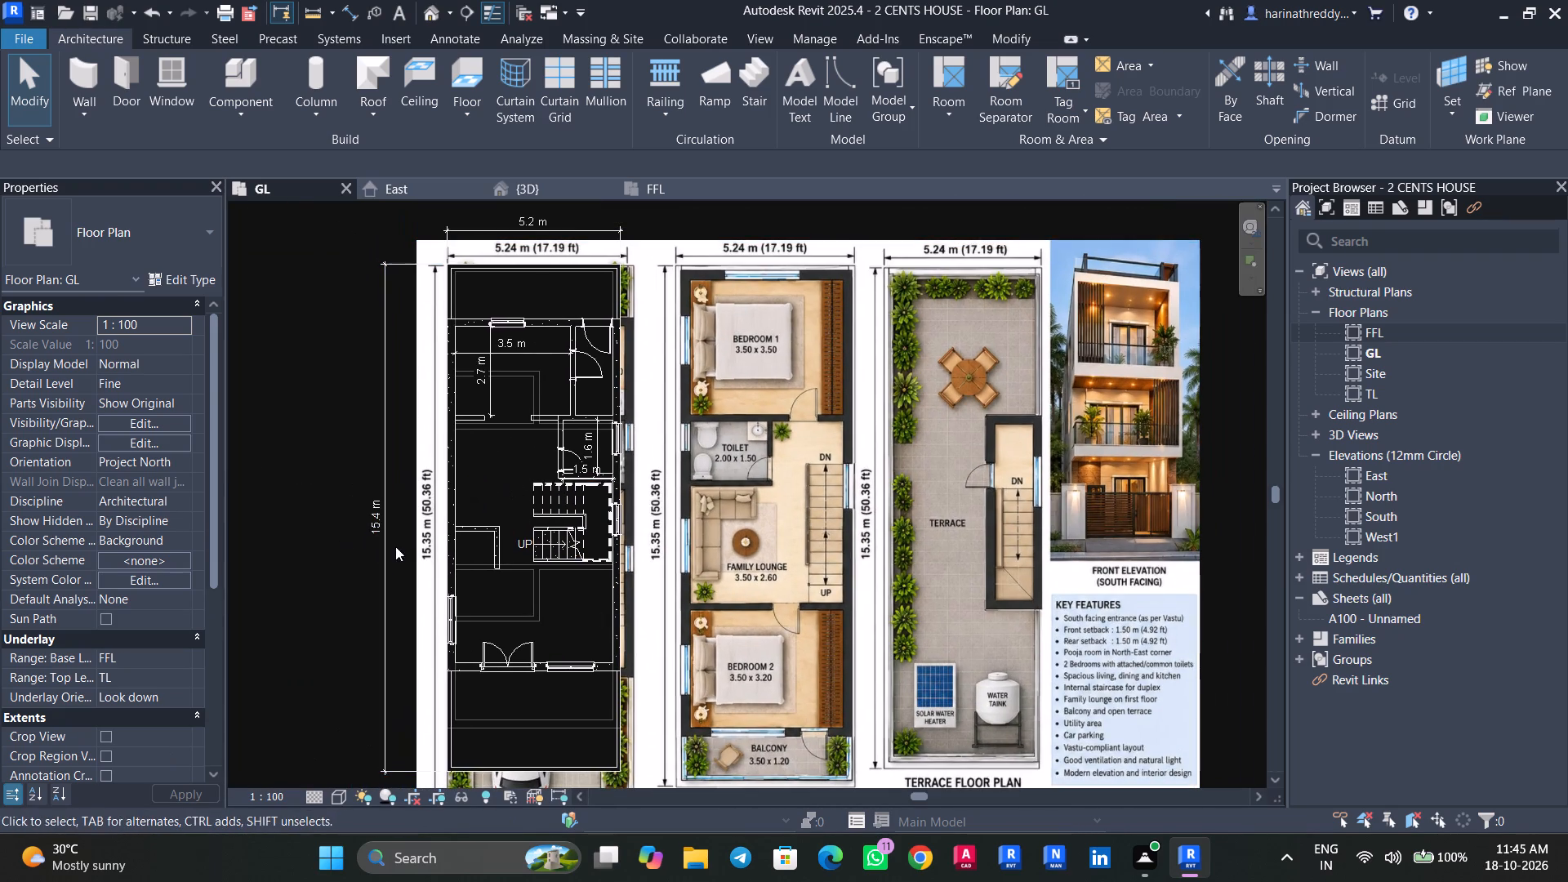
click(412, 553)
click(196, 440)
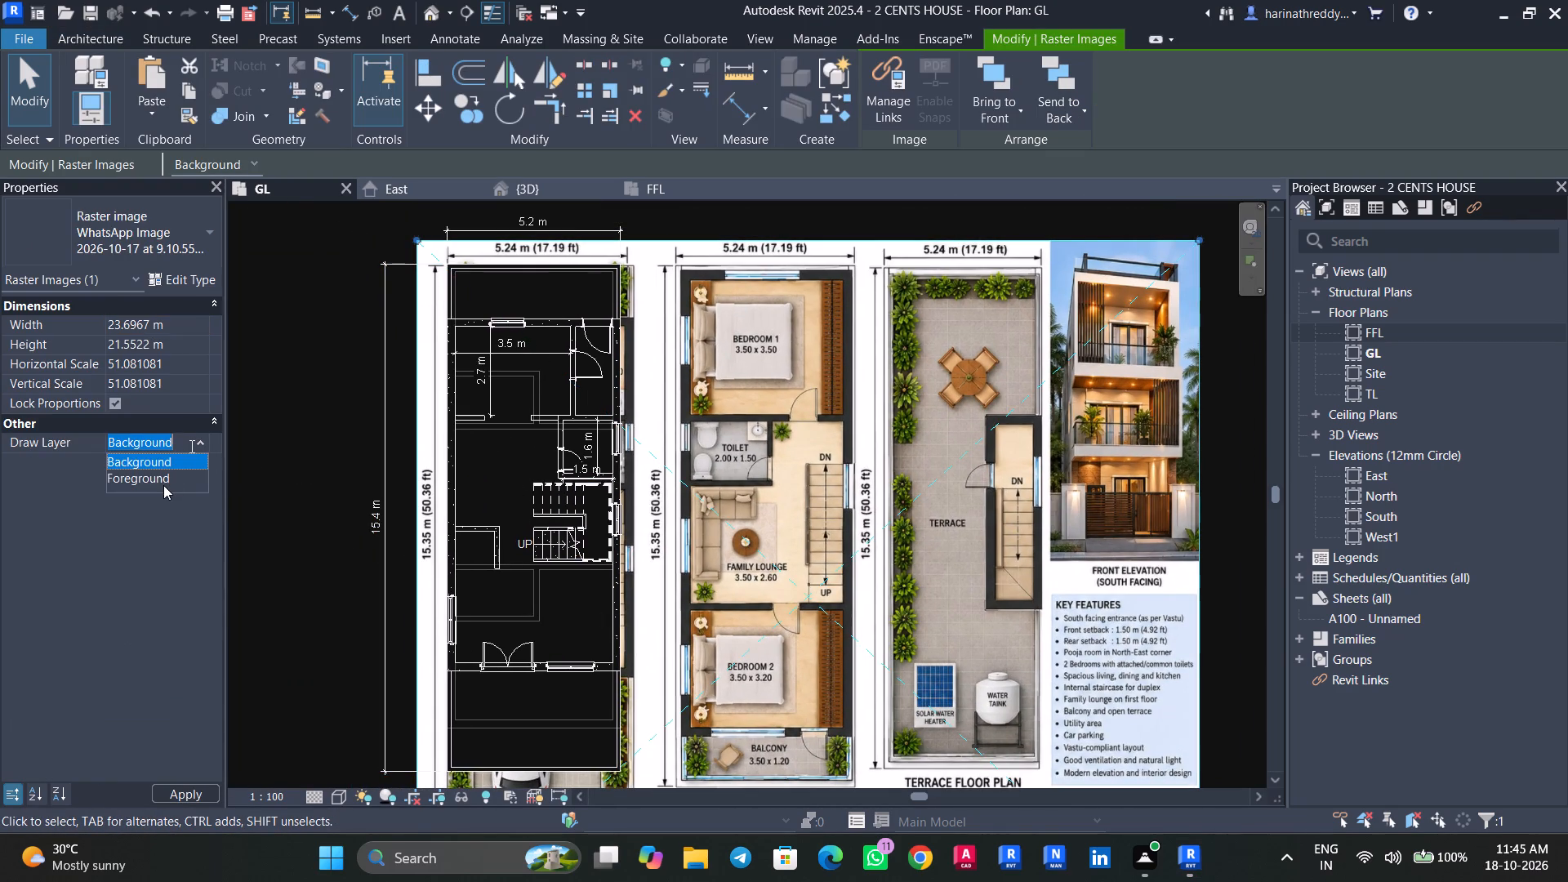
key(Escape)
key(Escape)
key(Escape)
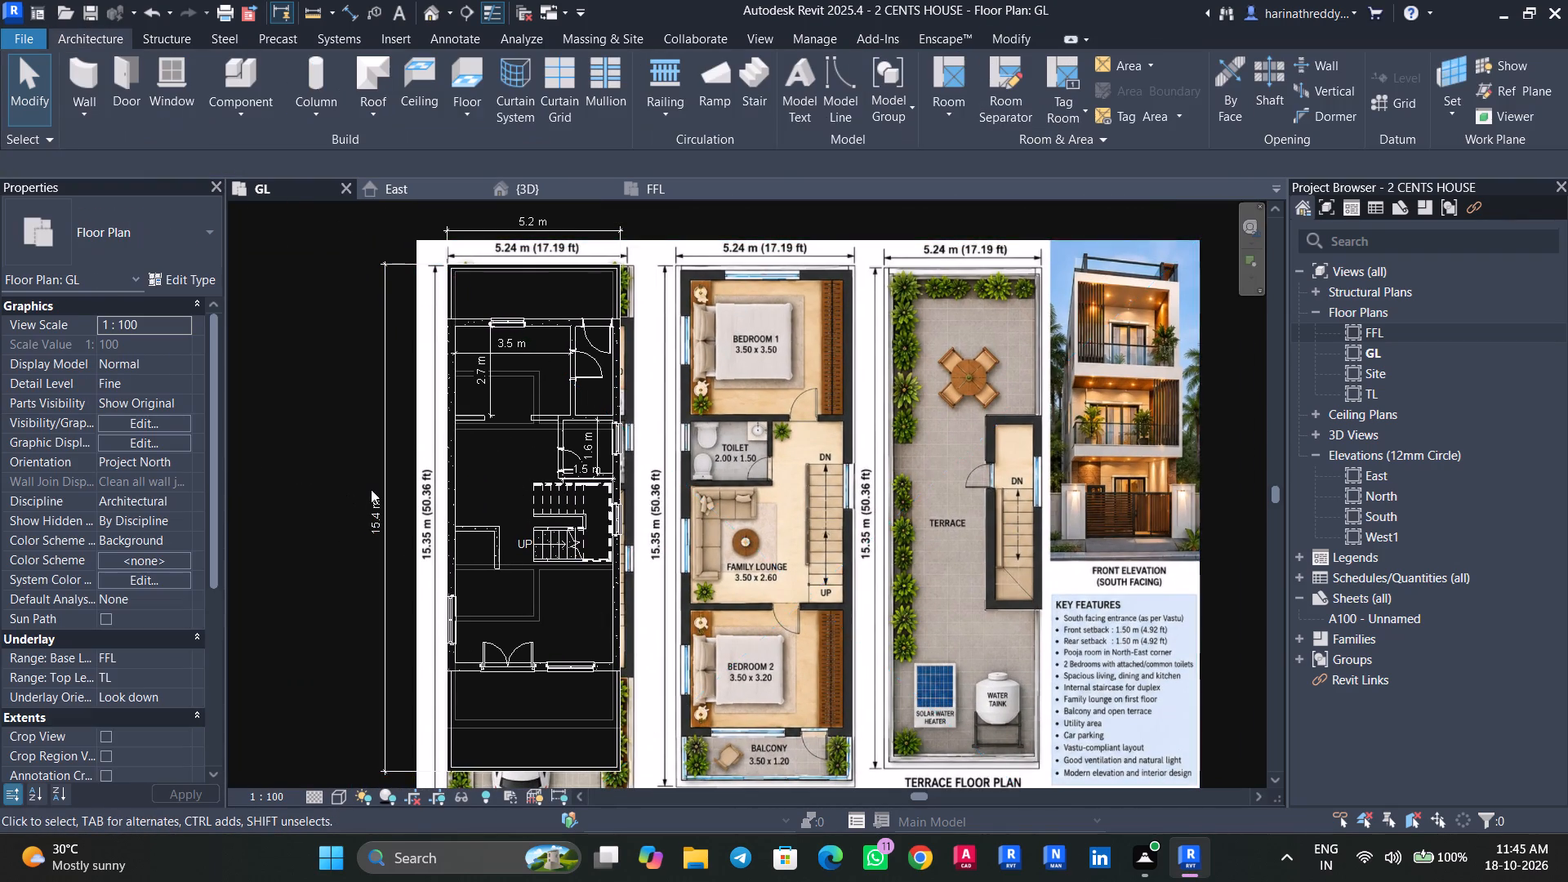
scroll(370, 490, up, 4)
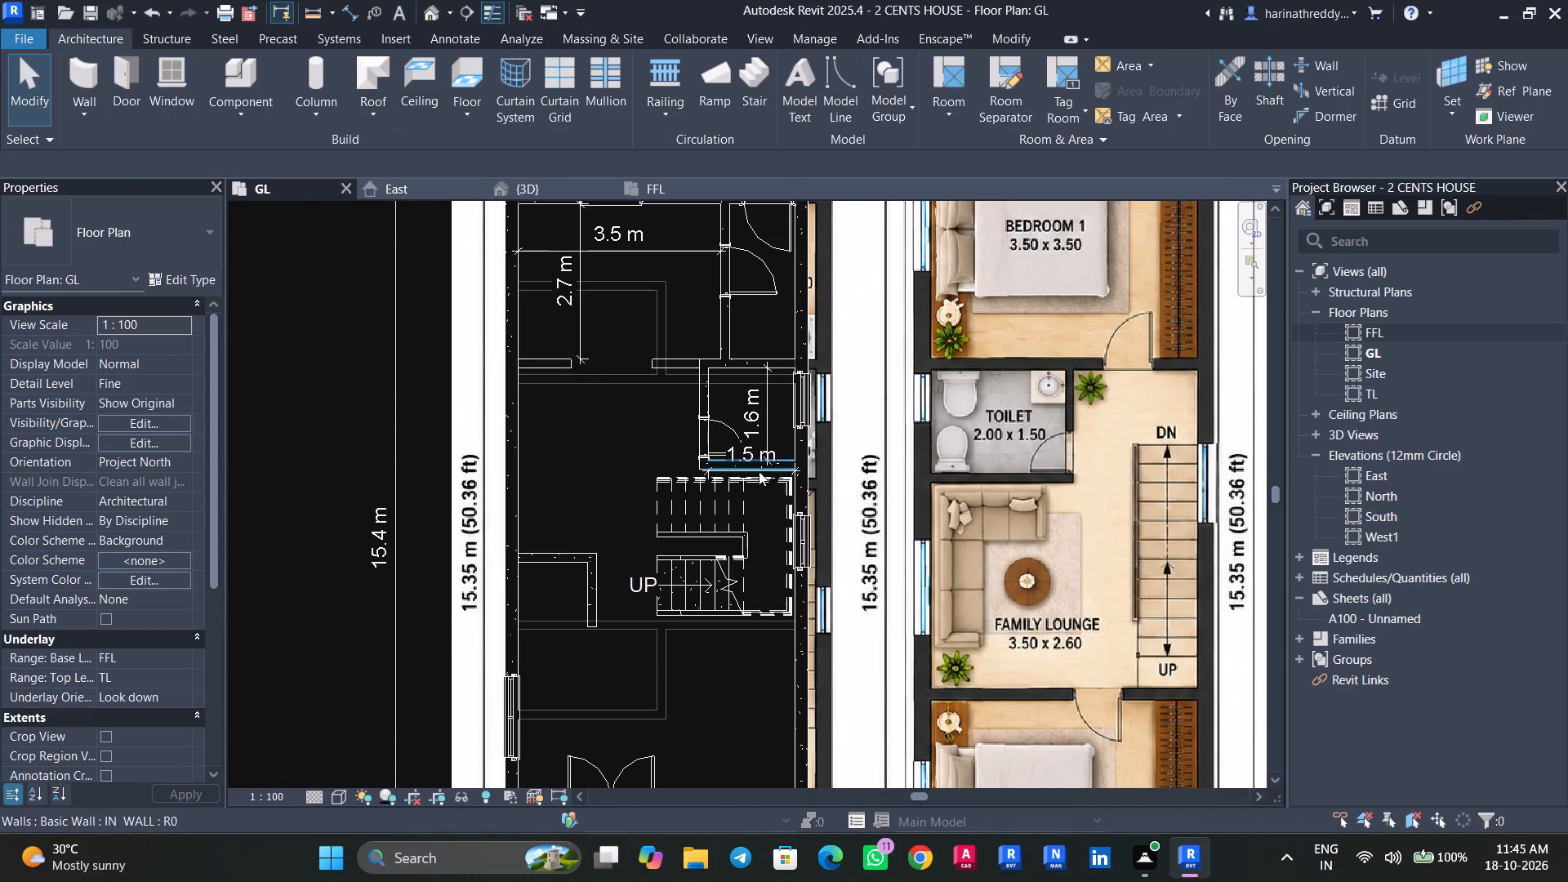
Open the FFL floor plan and nudge the staircase toward the exterior side wall and the front bedroom wall.
click(688, 189)
scroll(814, 454, down, 2)
scroll(814, 454, up, 1)
scroll(814, 454, down, 1)
middle_drag(853, 310, 889, 414)
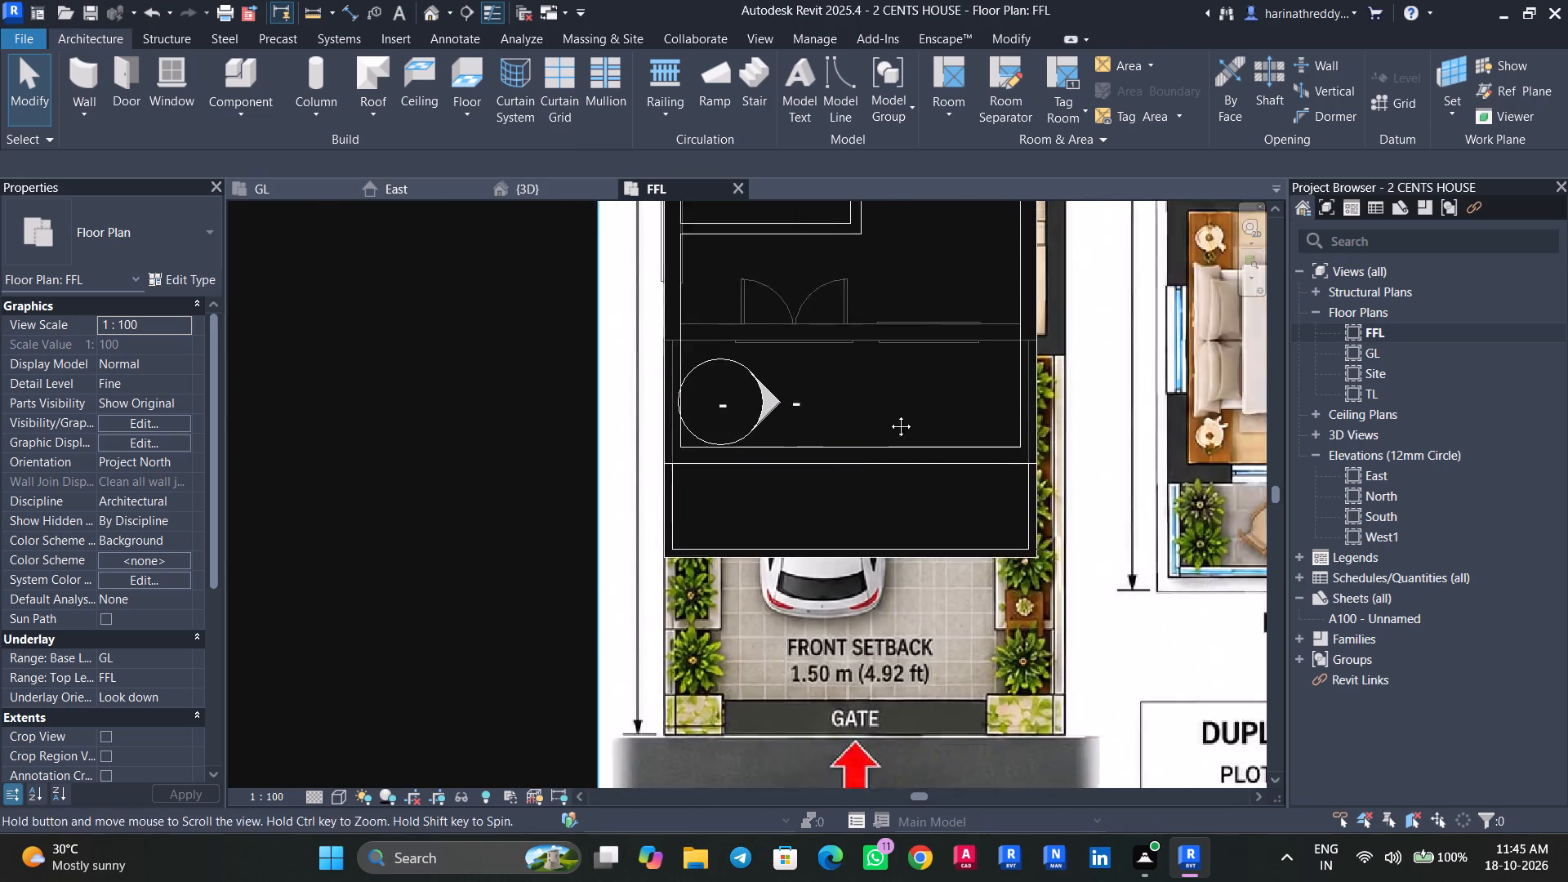
middle_drag(889, 414, 901, 835)
scroll(890, 591, up, 2)
middle_drag(890, 591, 675, 702)
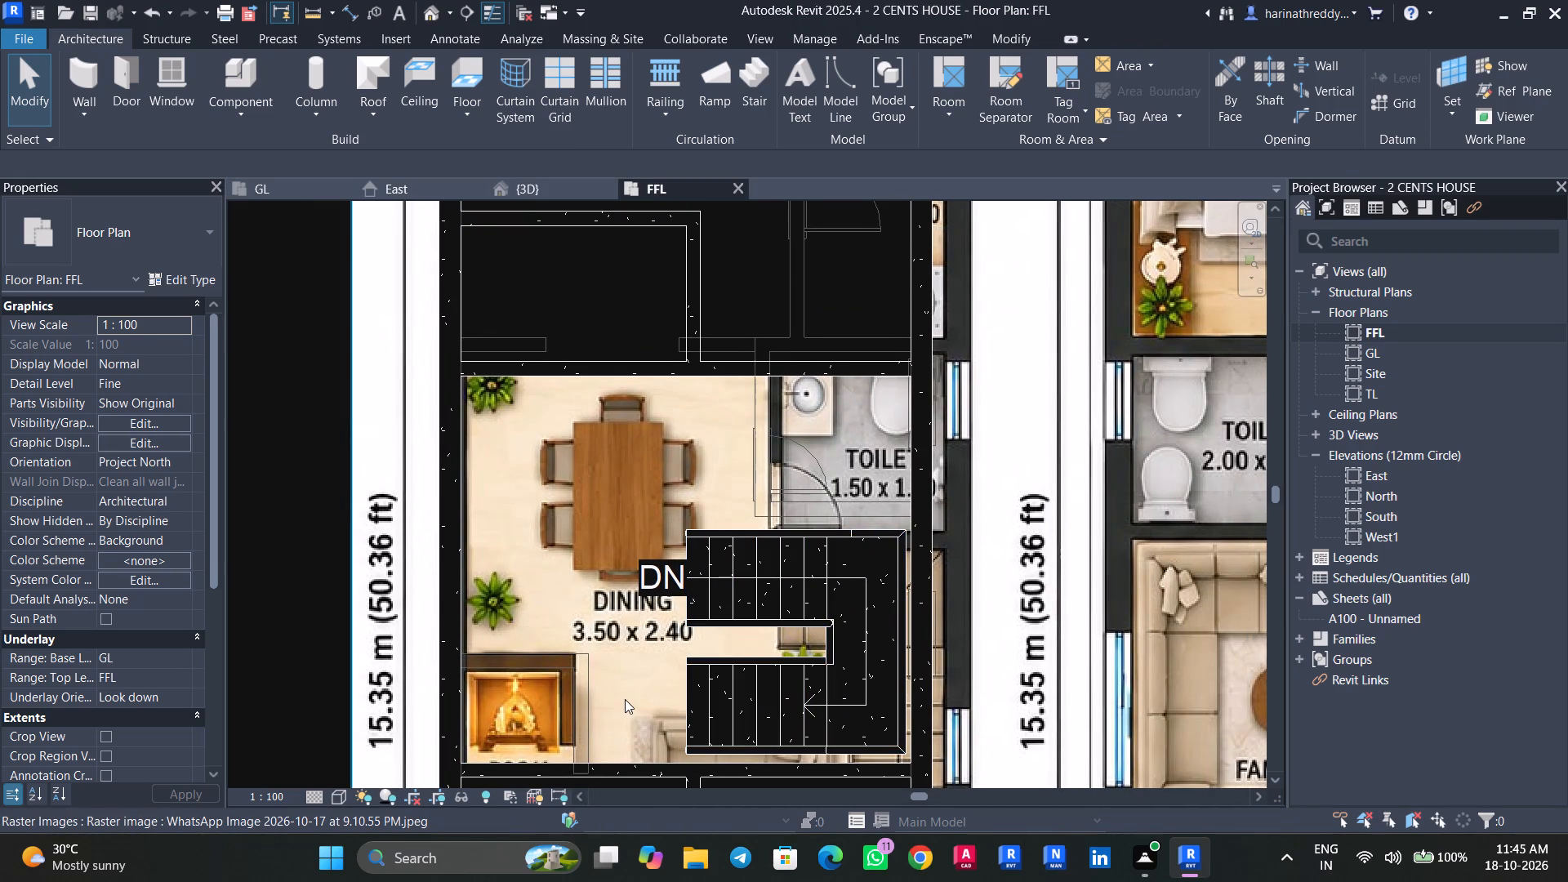
click(723, 710)
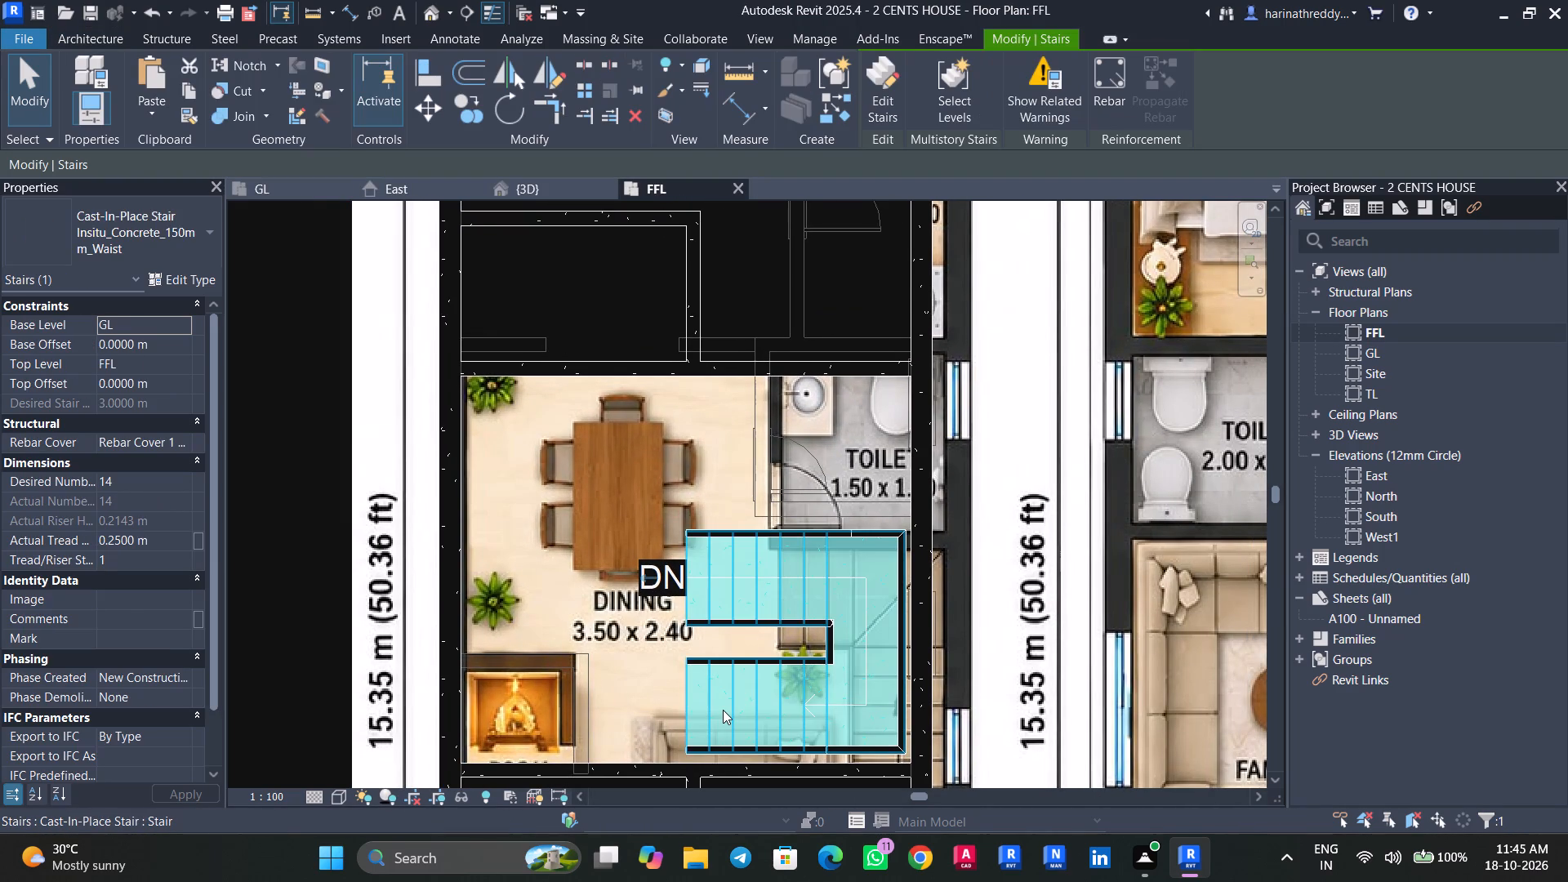
middle_drag(724, 709, 744, 528)
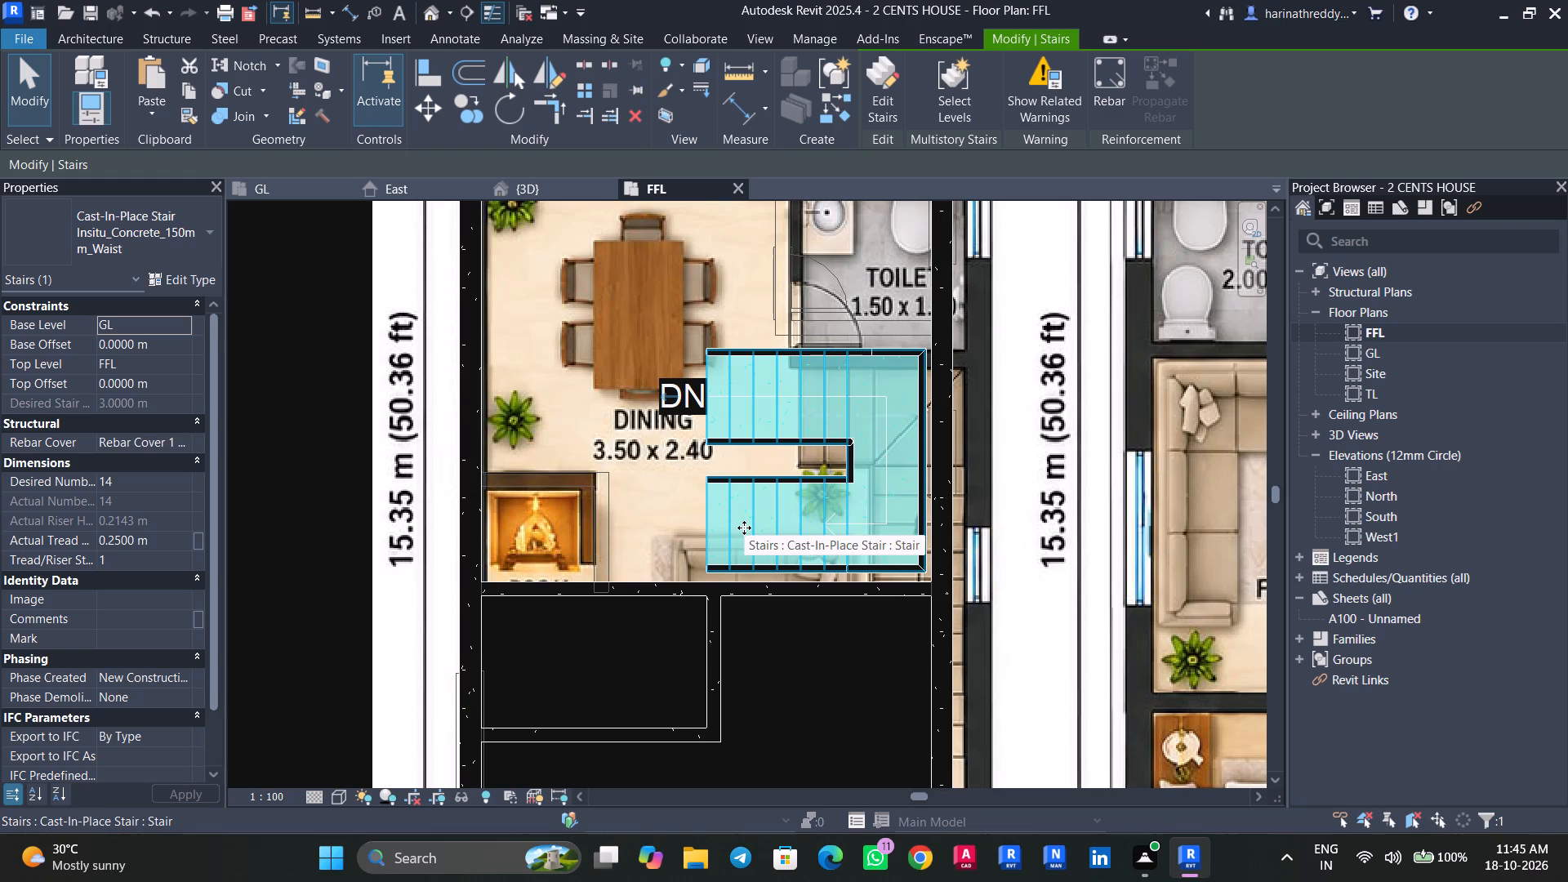
key(Down)
key(Down)
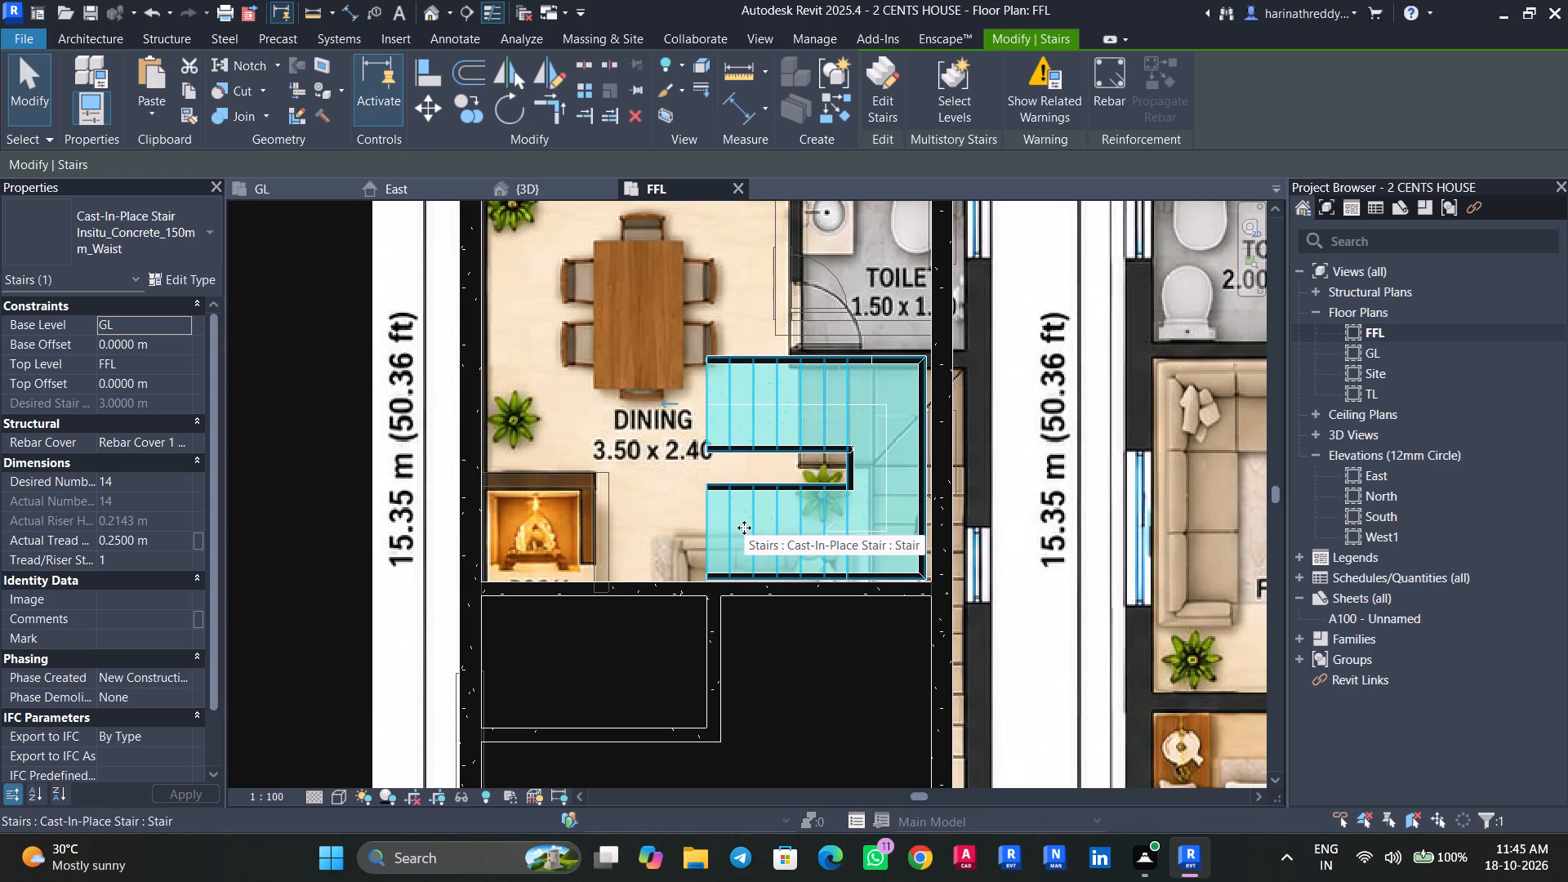
key(Right)
key(Right)
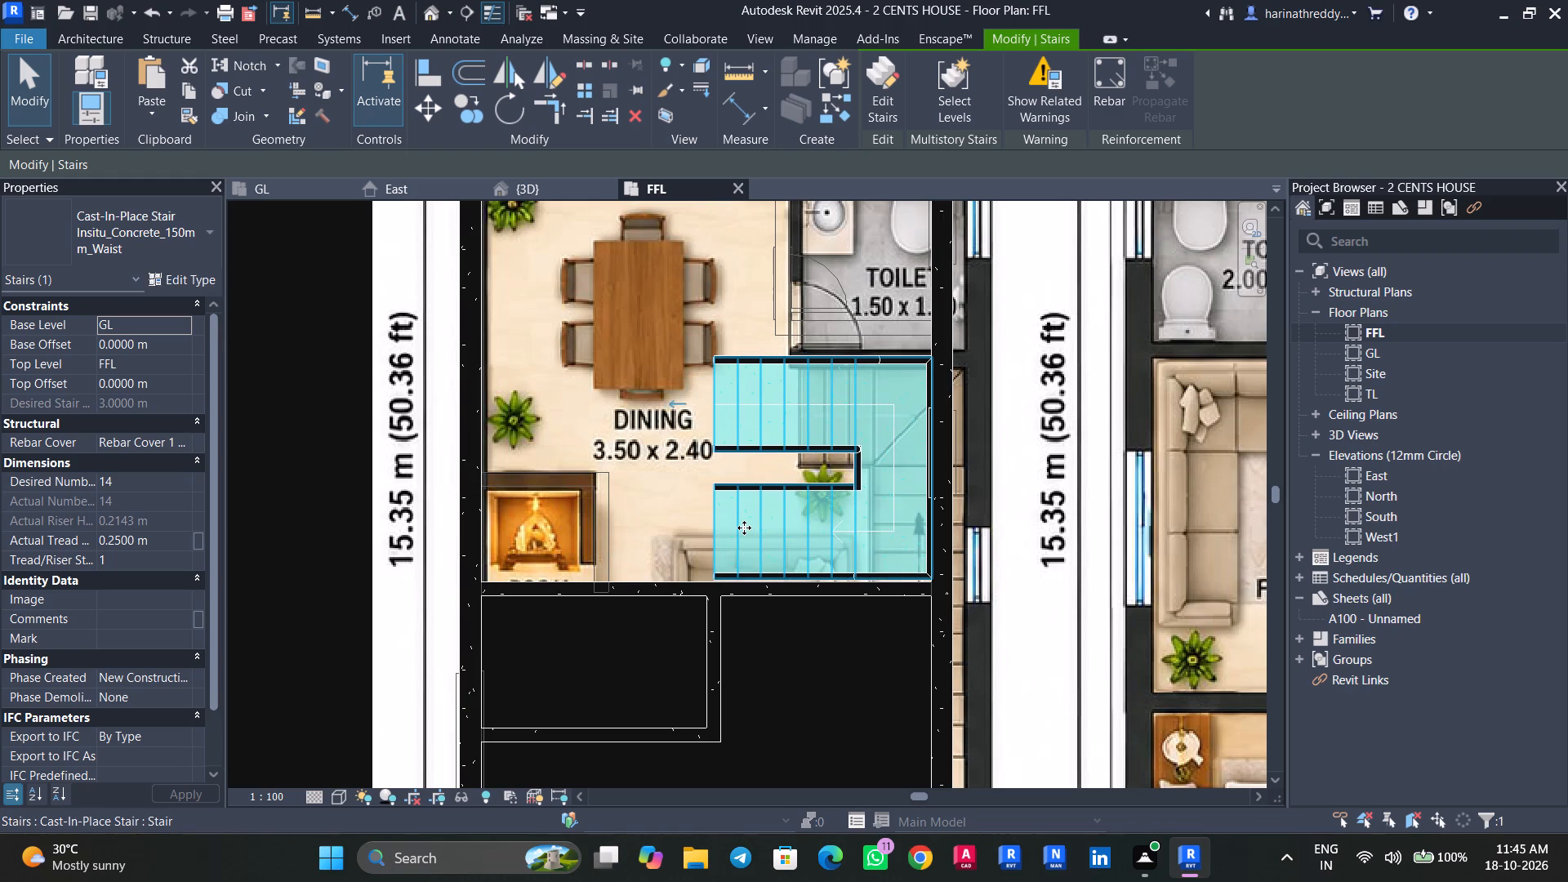
key(Down)
key(Up)
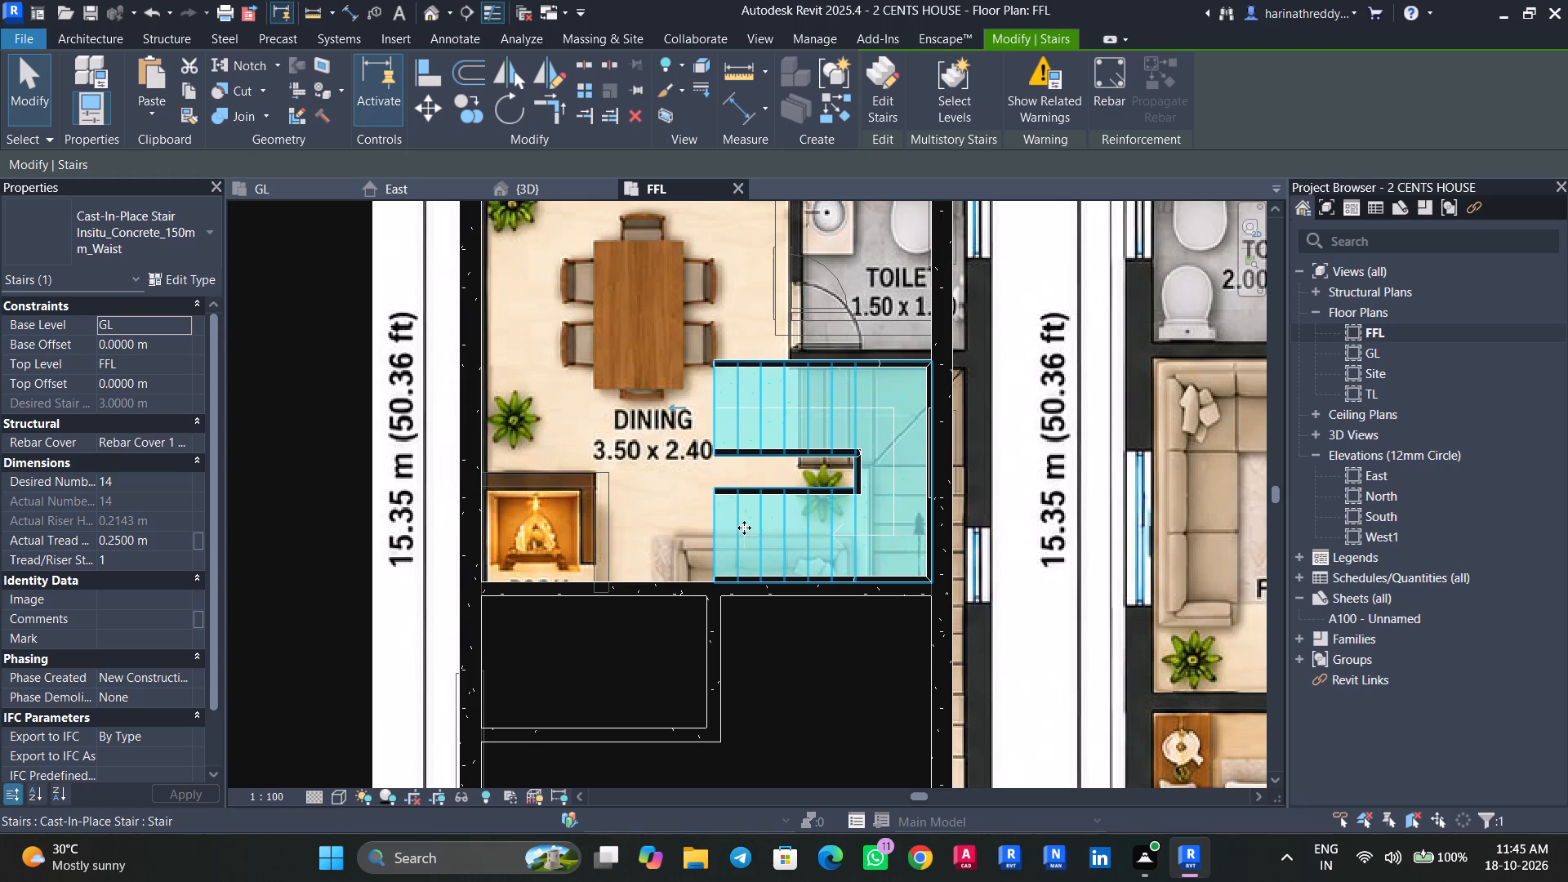
key(Left)
key(Escape)
key(Escape)
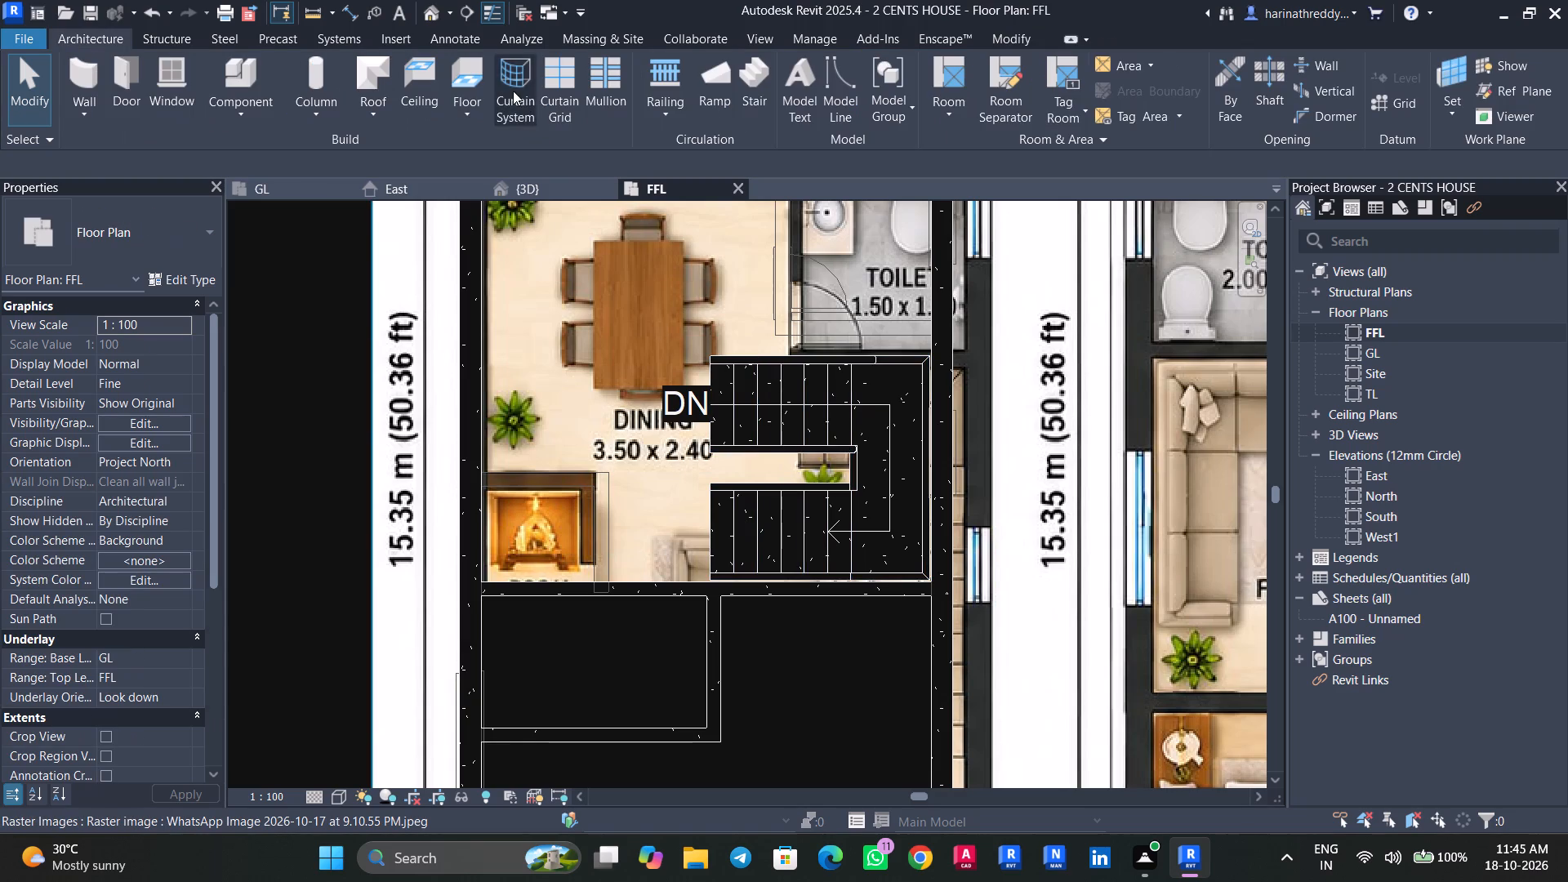
Examine the repositioned staircase and its railings against the surrounding walls in 3D from several angles.
click(430, 13)
shift+middle_drag(896, 667, 956, 736)
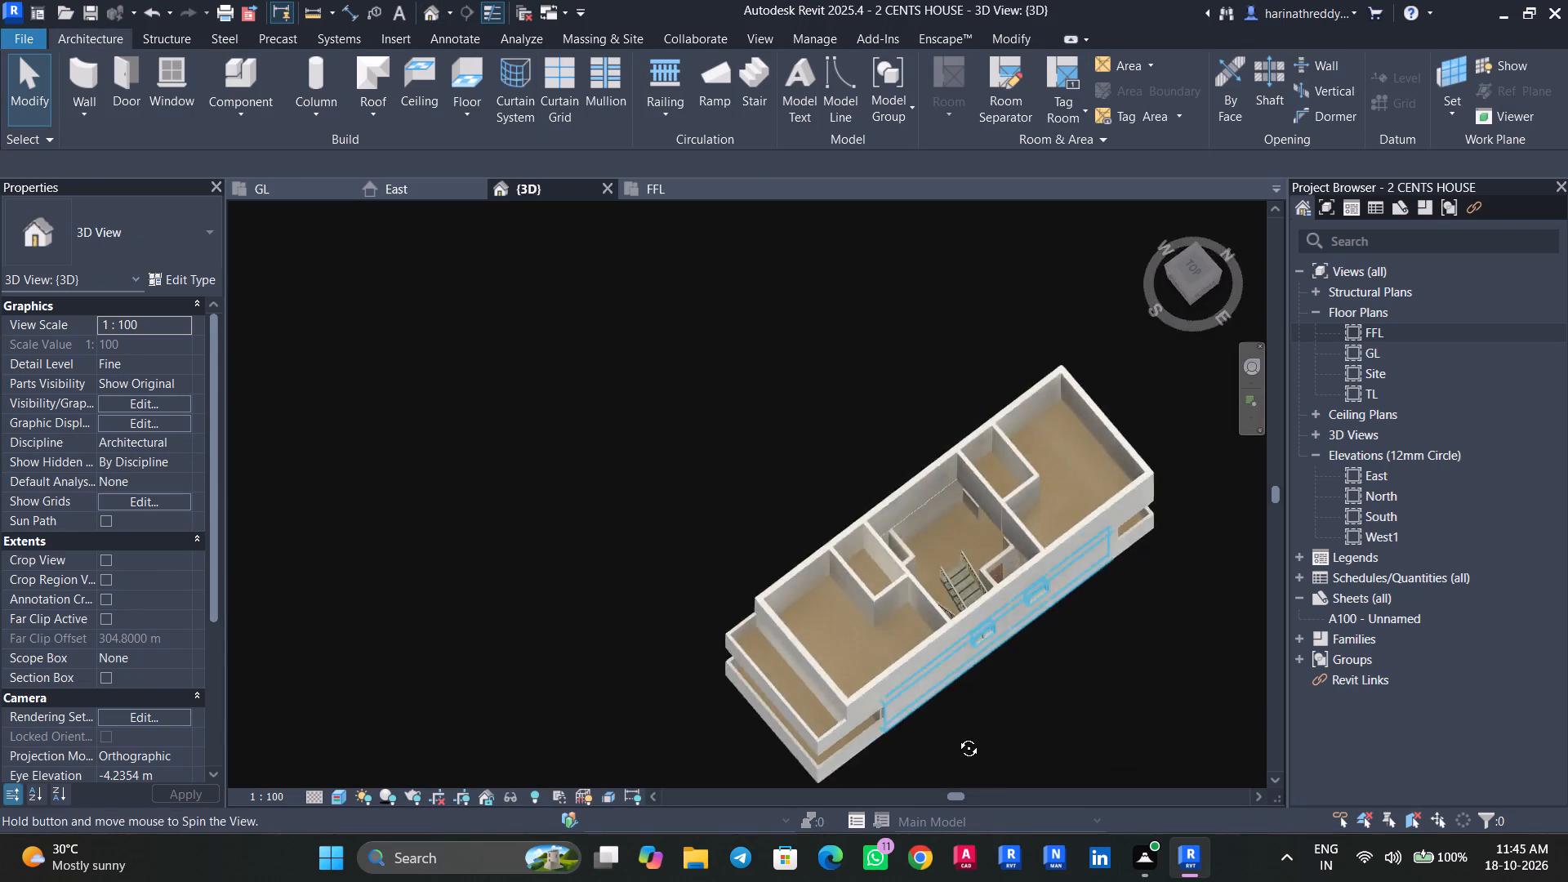
shift+middle_drag(956, 736, 1371, 679)
scroll(957, 450, up, 9)
shift+middle_drag(918, 491, 942, 483)
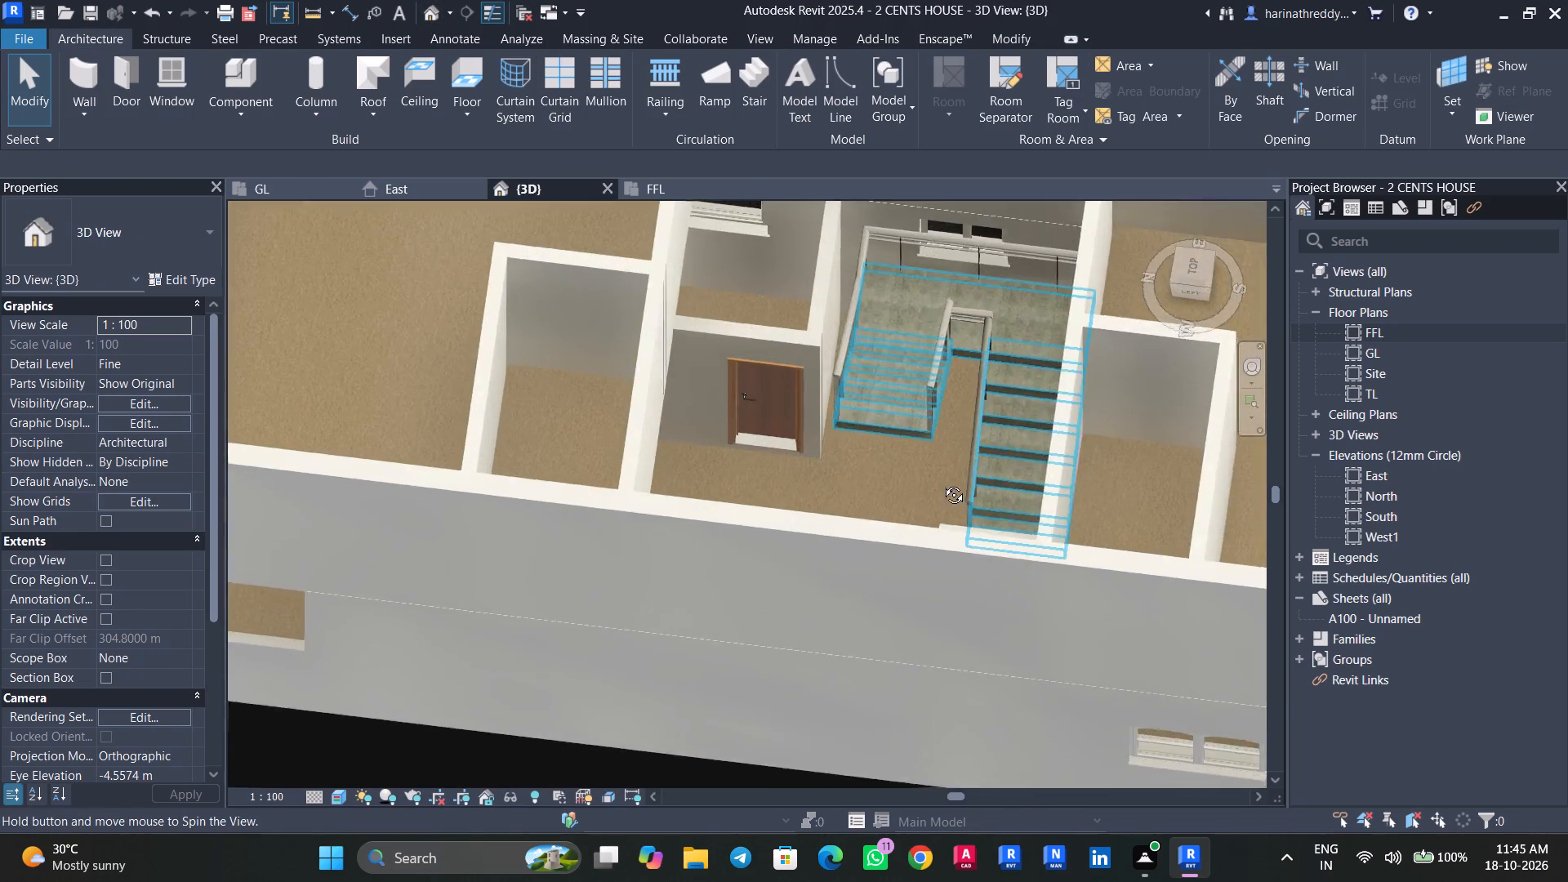
shift+middle_drag(942, 483, 880, 480)
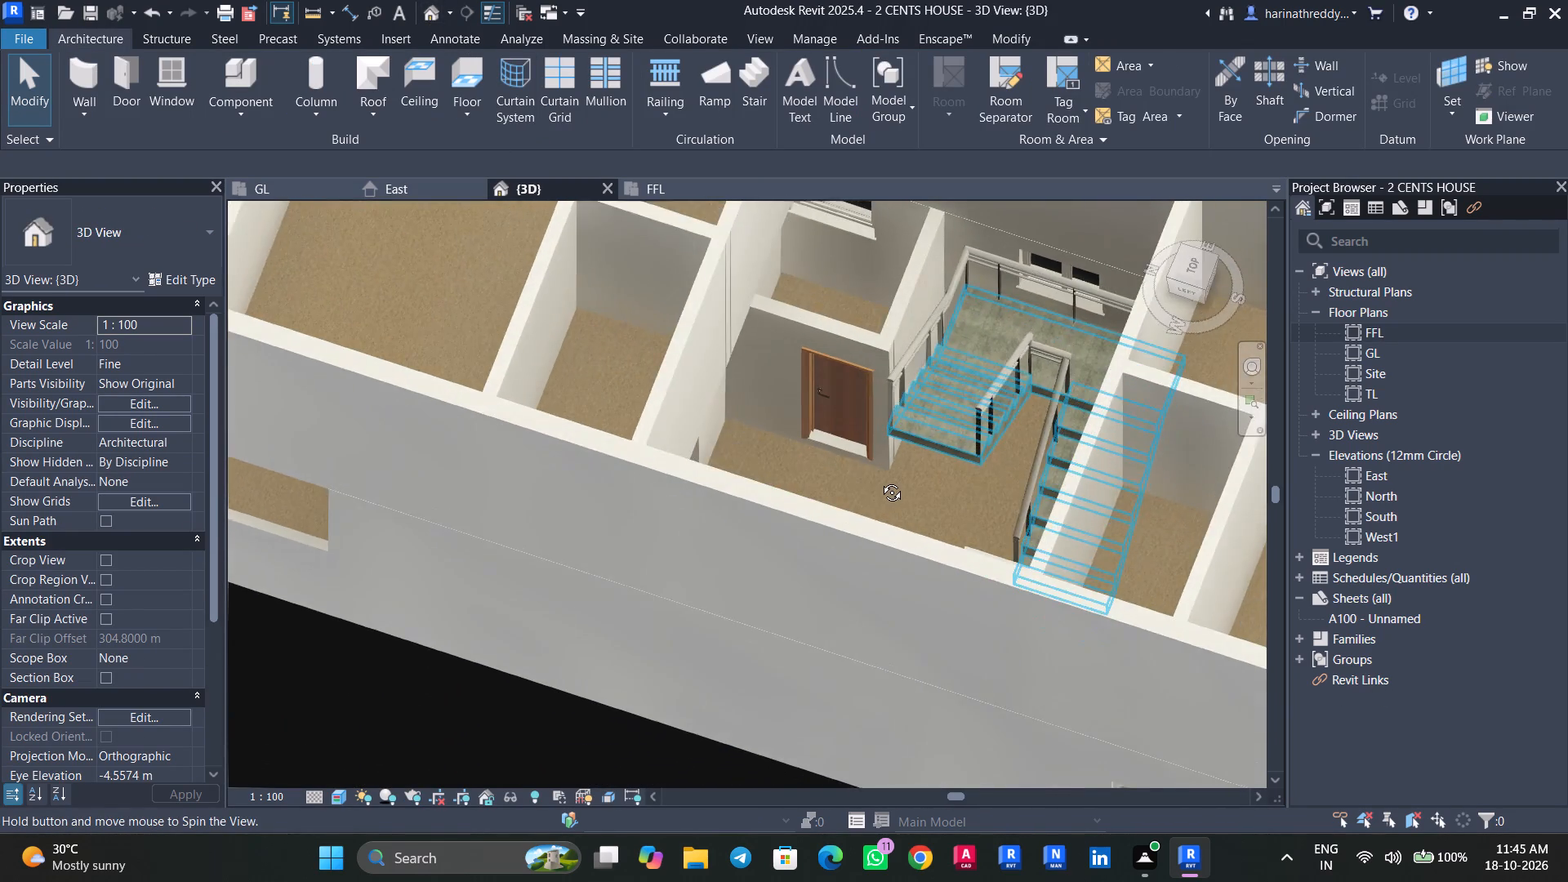
shift+middle_drag(880, 480, 884, 394)
shift+middle_drag(902, 400, 1067, 452)
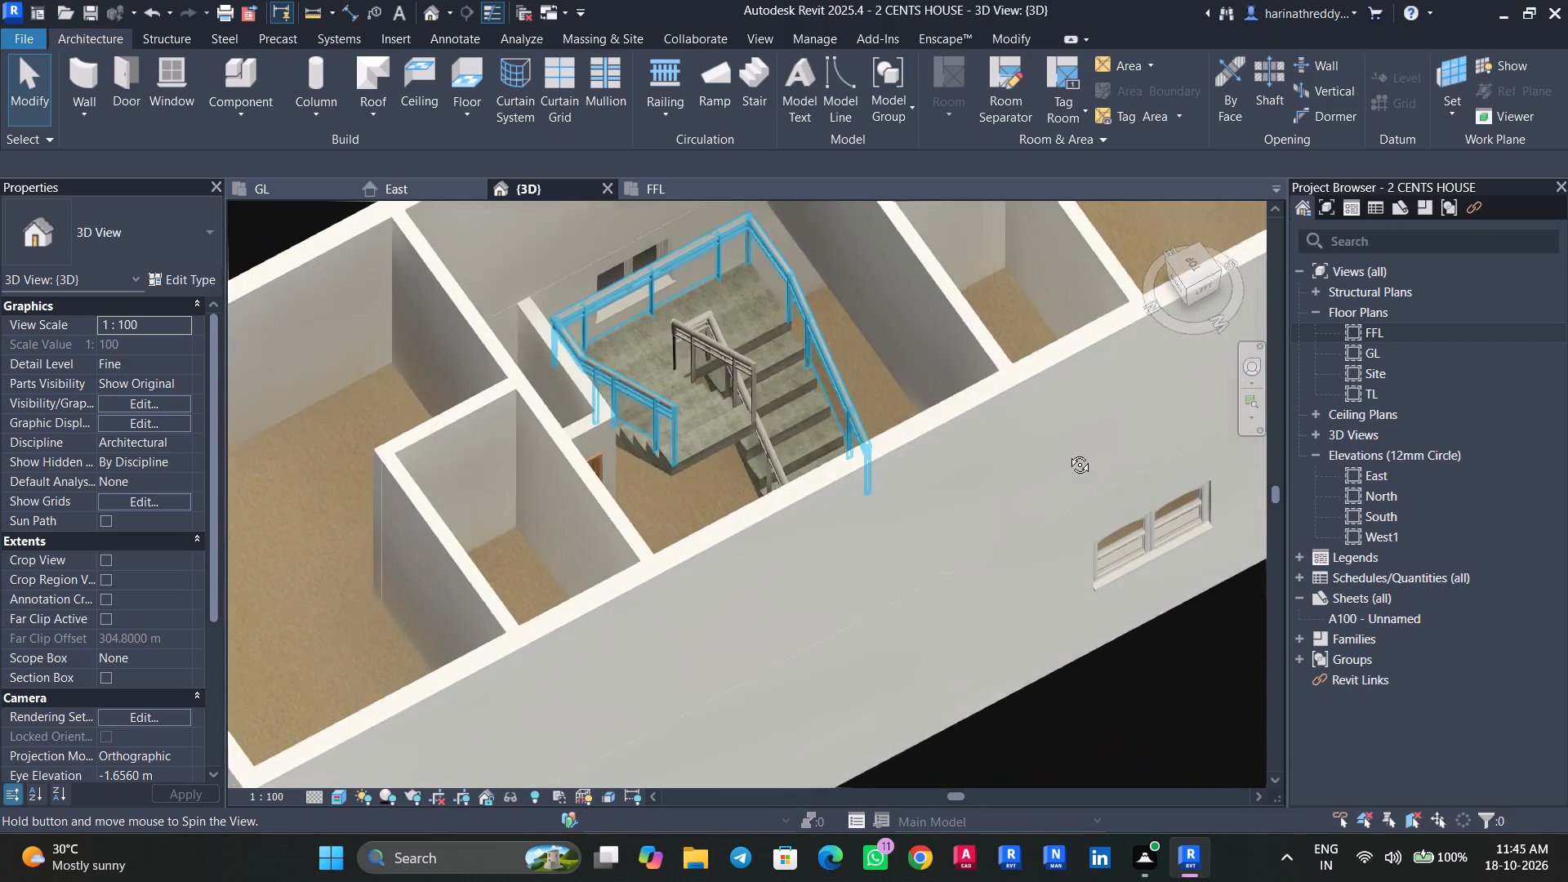
shift+middle_drag(1067, 452, 1098, 399)
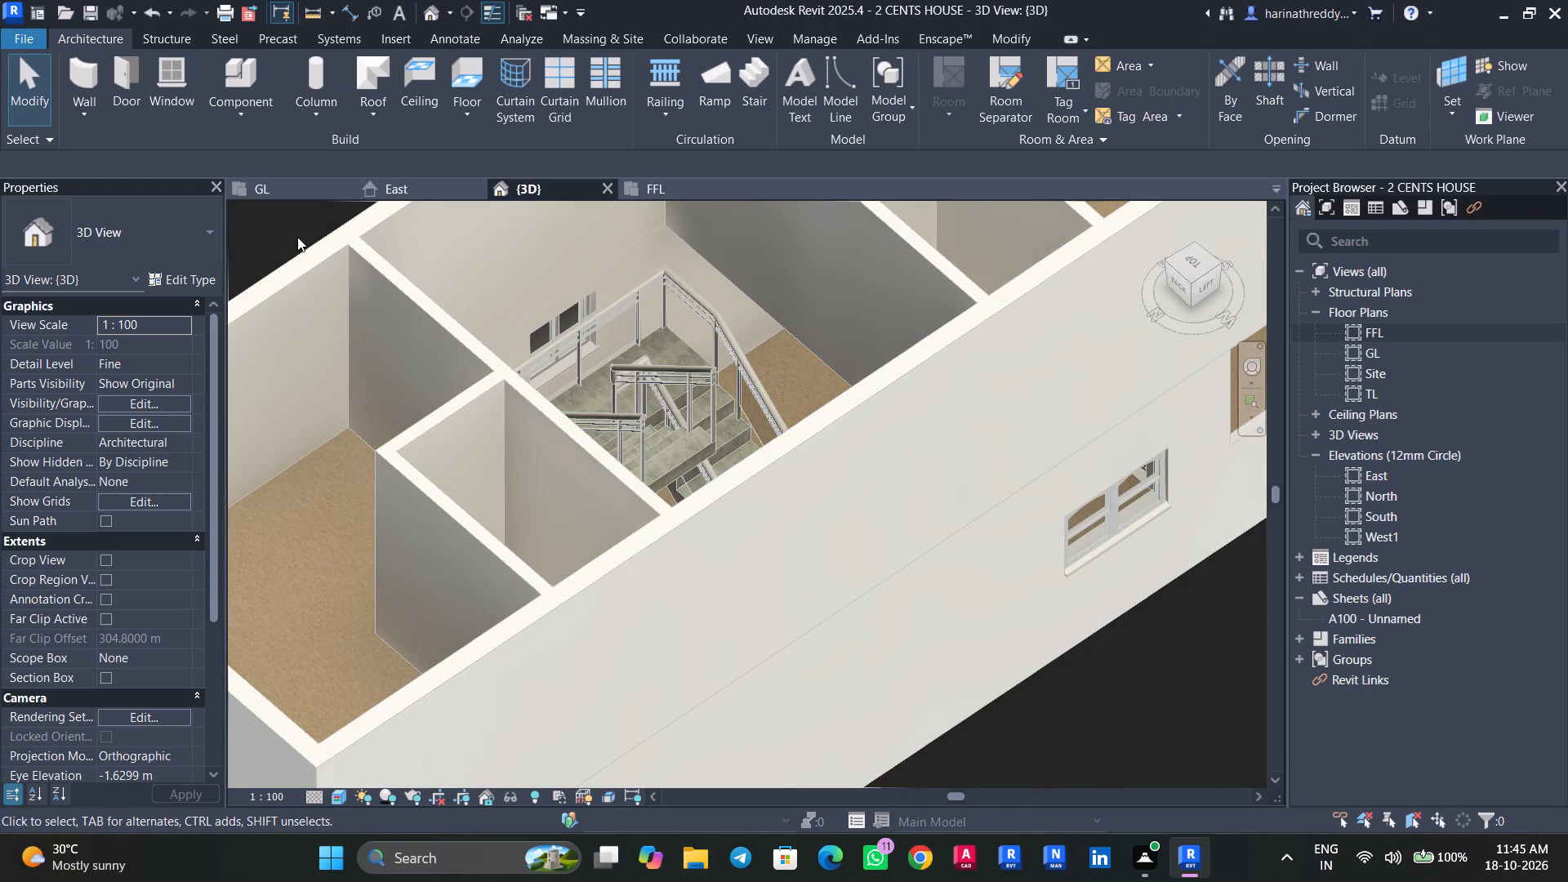
In the FFL floor plan, align the staircase's lower flight edge with the adjacent face of the front bedroom wall.
click(657, 194)
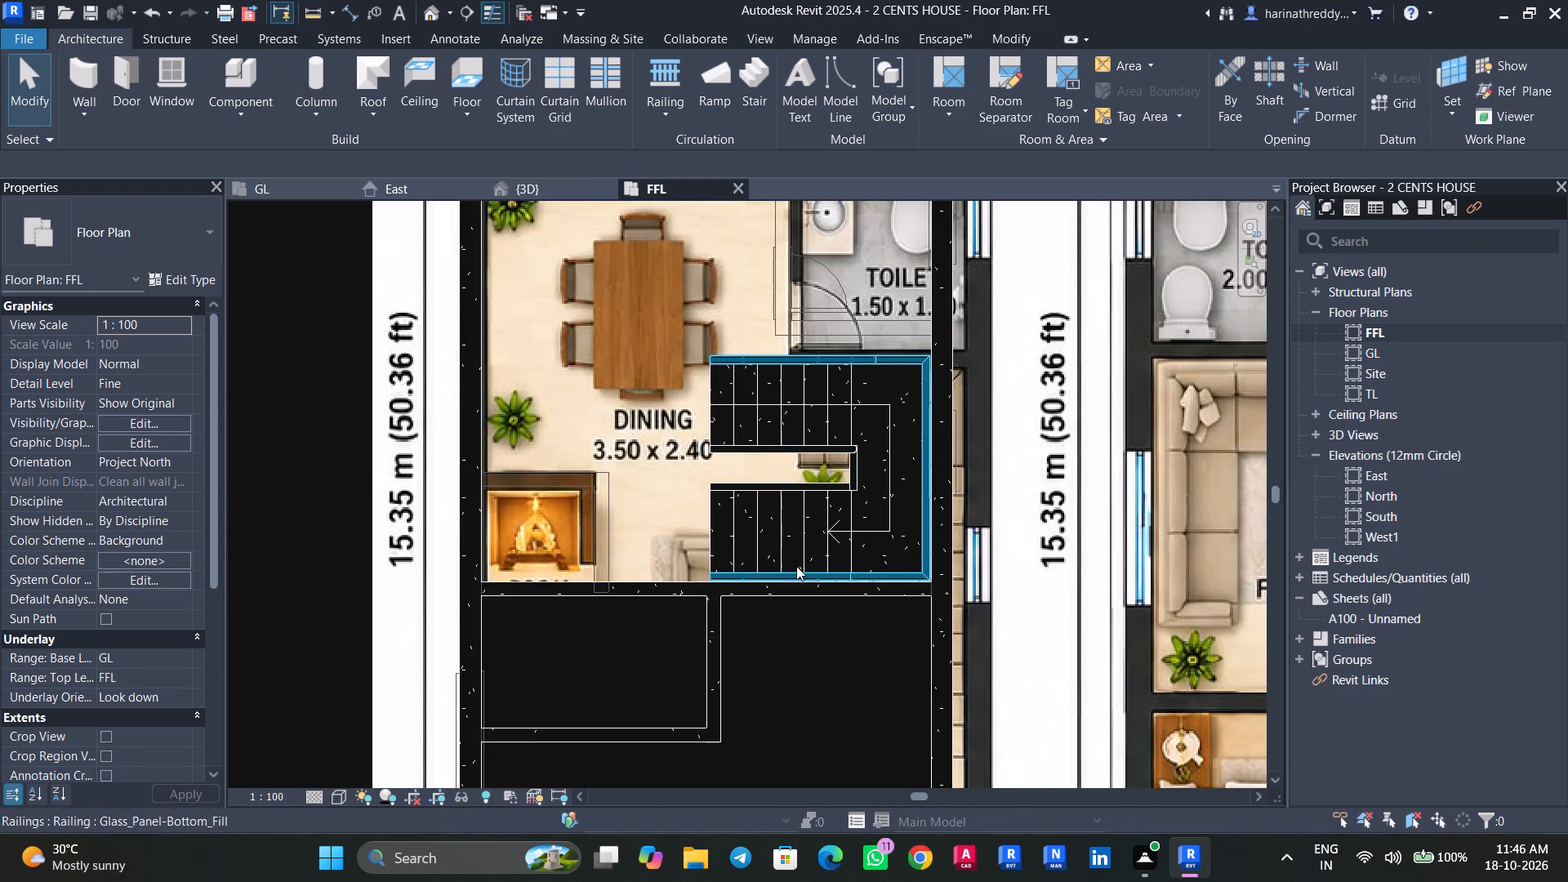
click(856, 504)
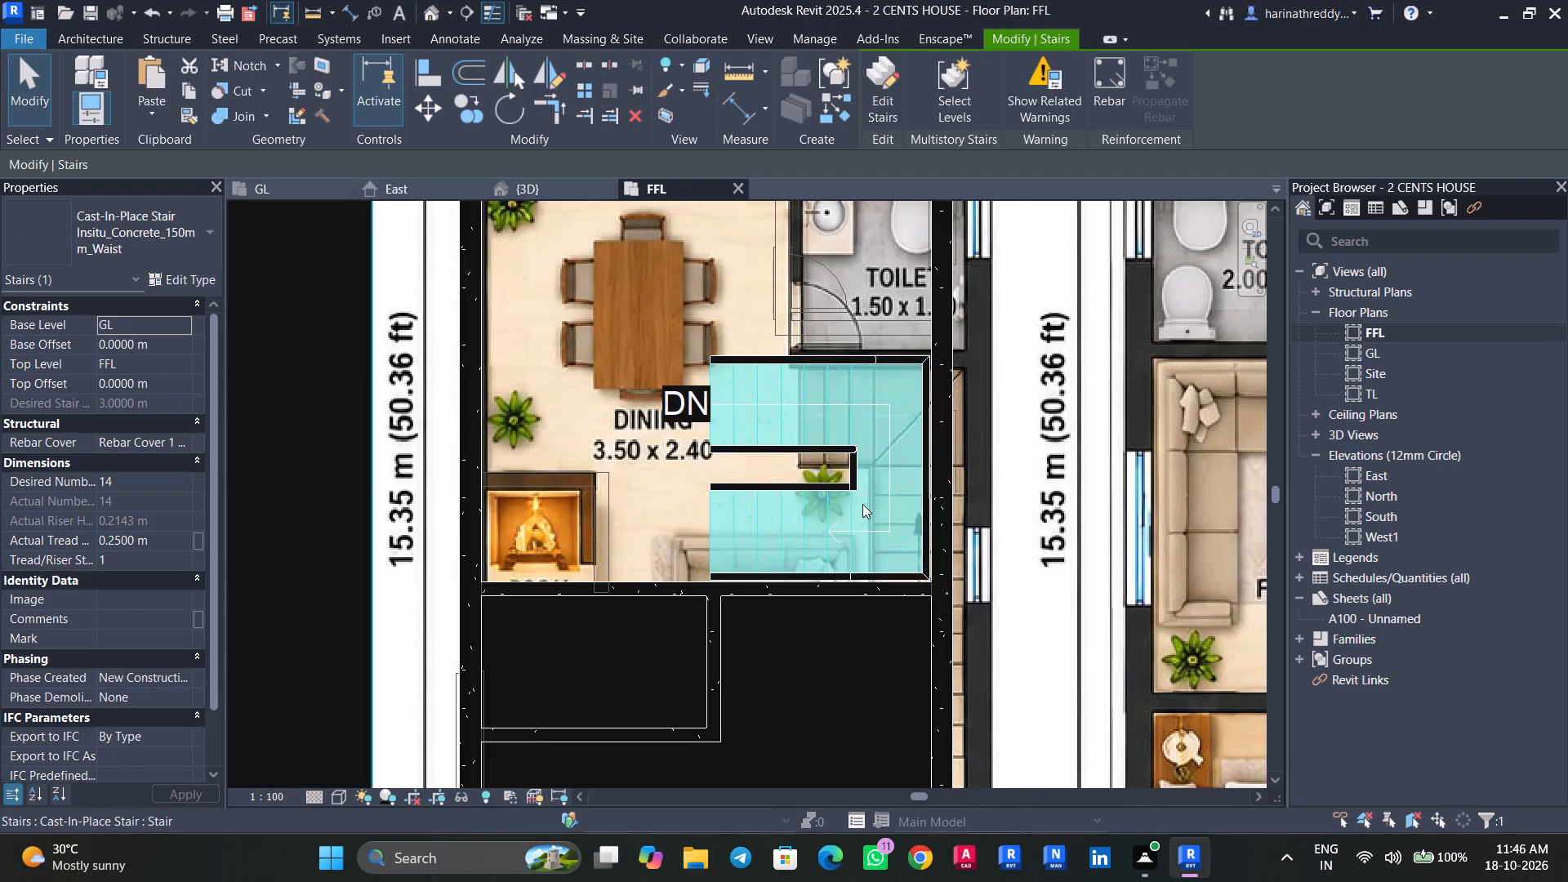
scroll(862, 504, up, 2)
scroll(729, 633, up, 10)
key(Escape)
key(Escape)
text(AL)
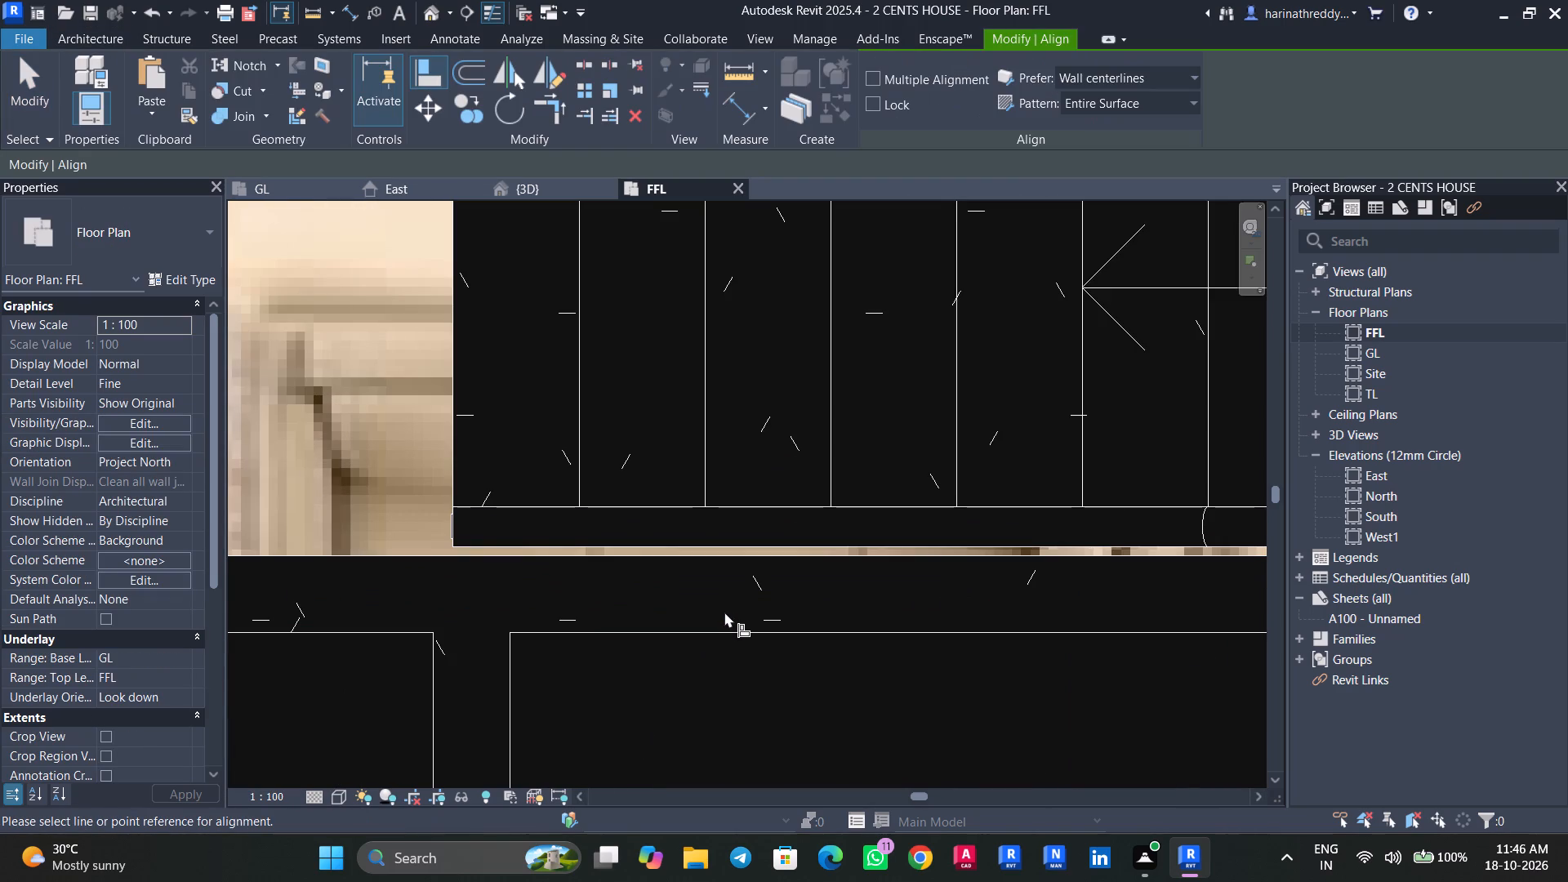
click(710, 562)
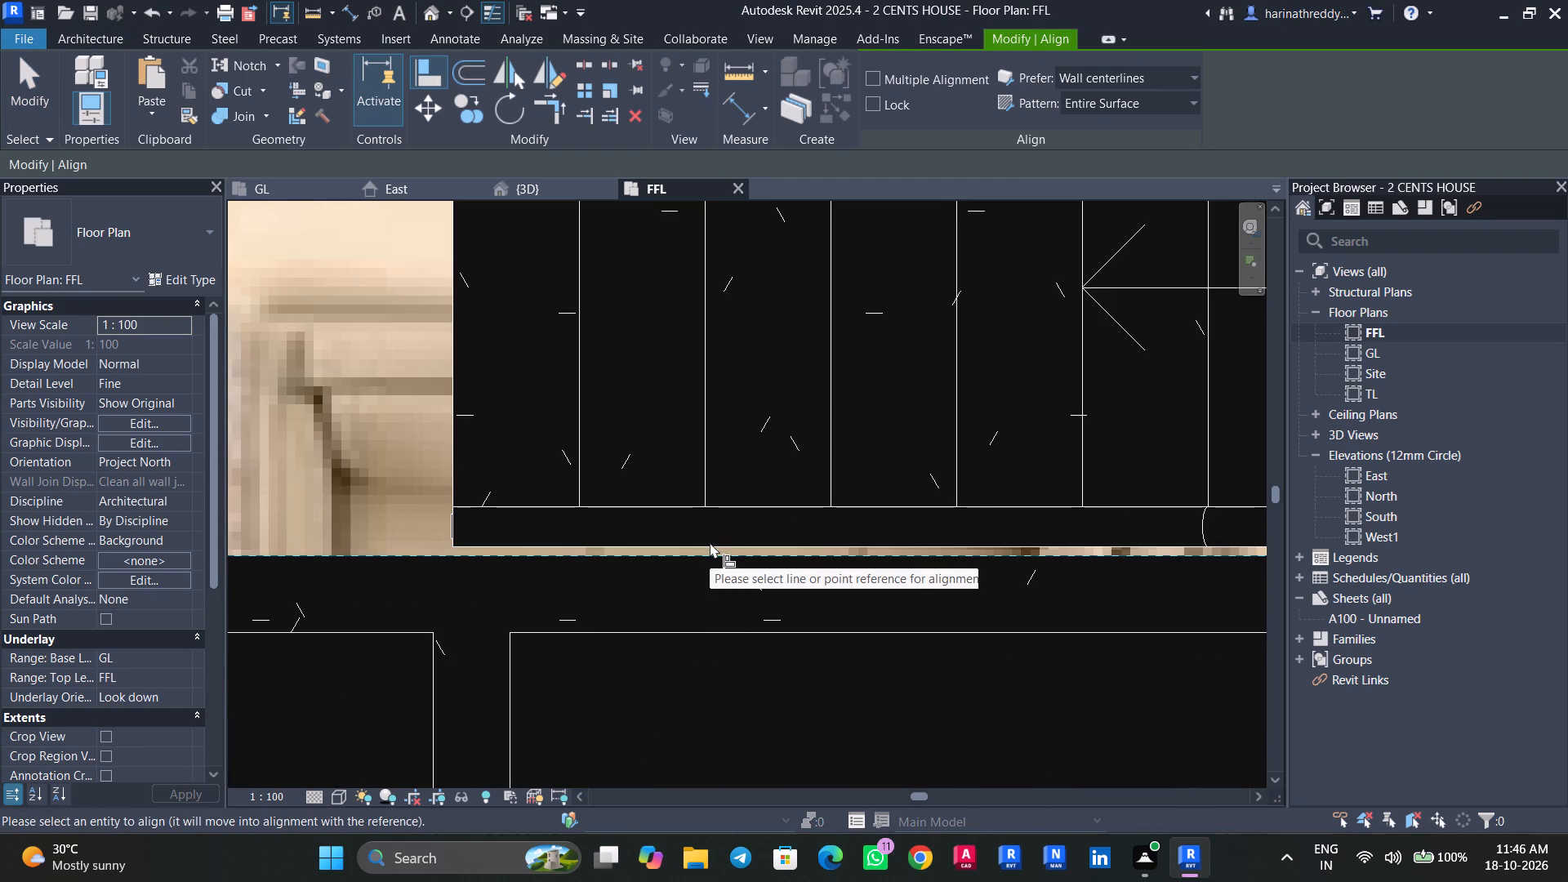
key(Tab)
key(Tab)
scroll(608, 544, up, 5)
key(Tab)
key(Tab)
click(608, 532)
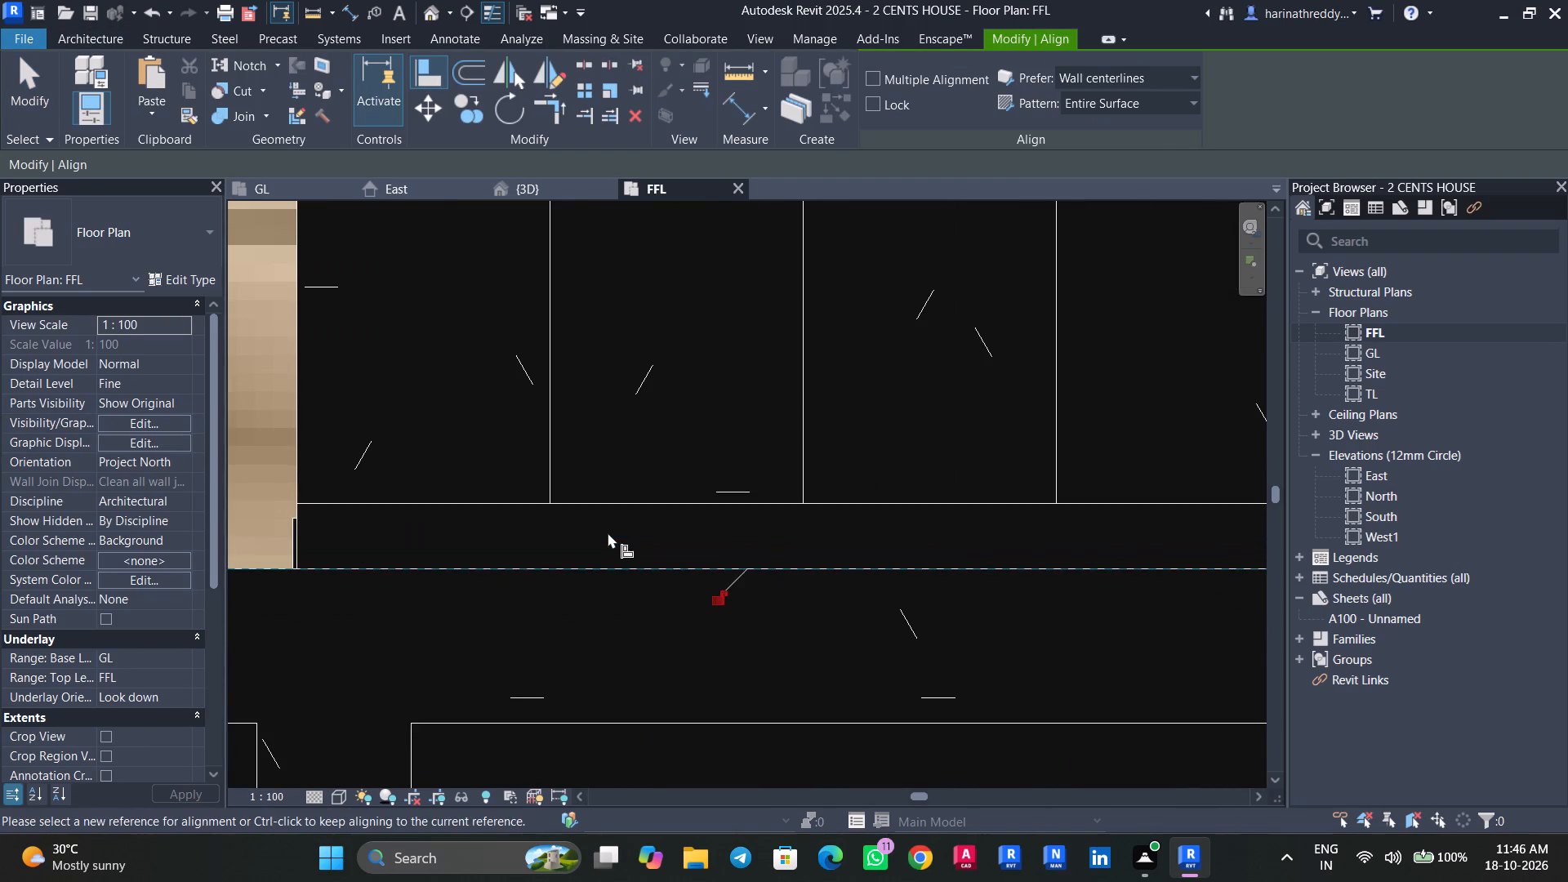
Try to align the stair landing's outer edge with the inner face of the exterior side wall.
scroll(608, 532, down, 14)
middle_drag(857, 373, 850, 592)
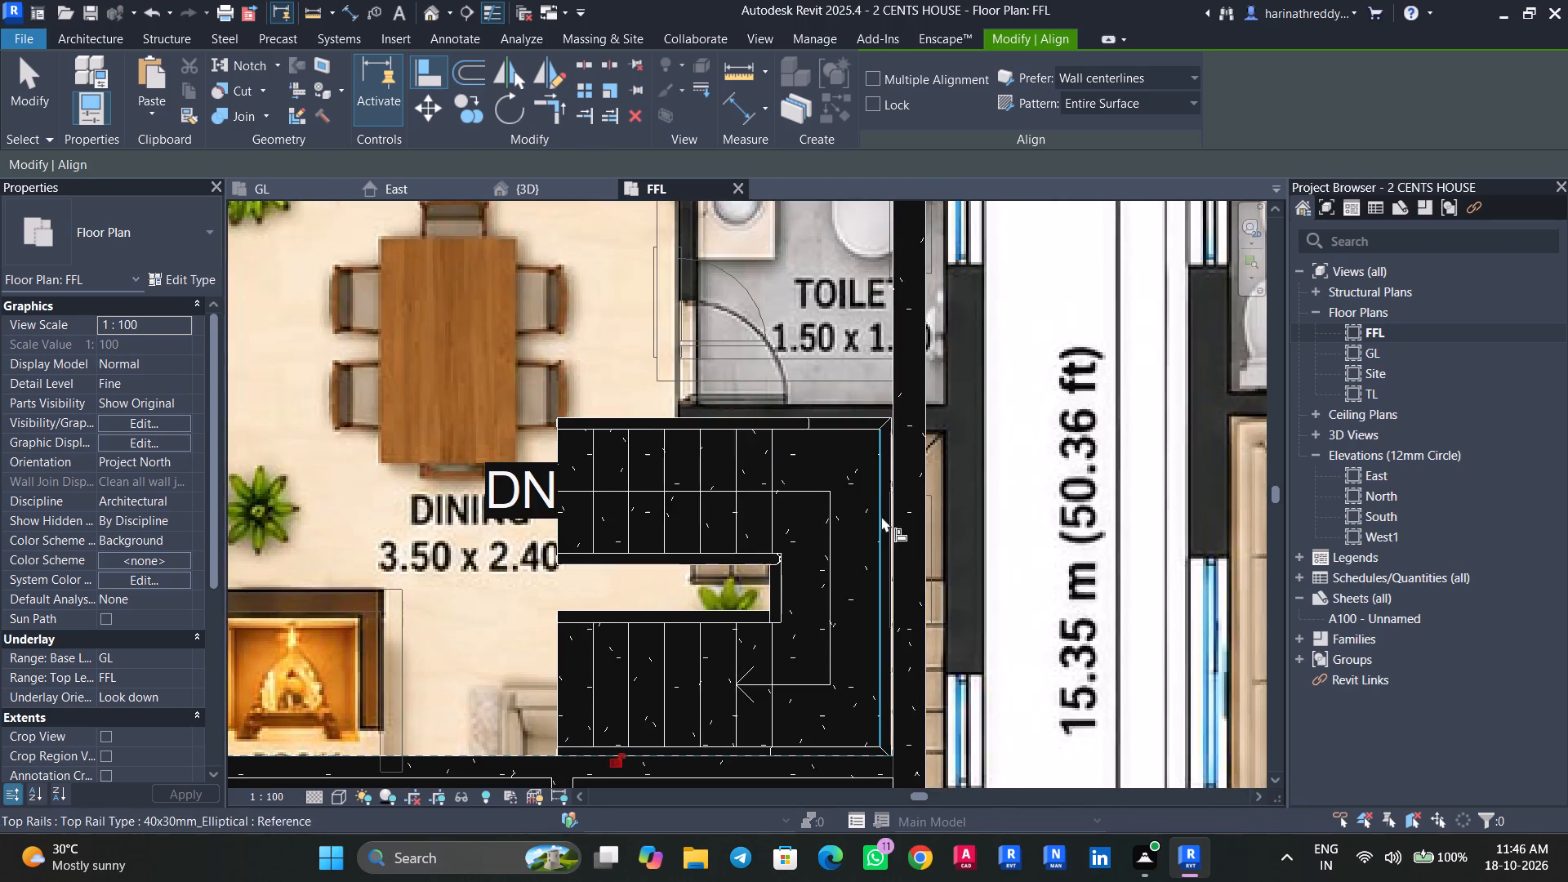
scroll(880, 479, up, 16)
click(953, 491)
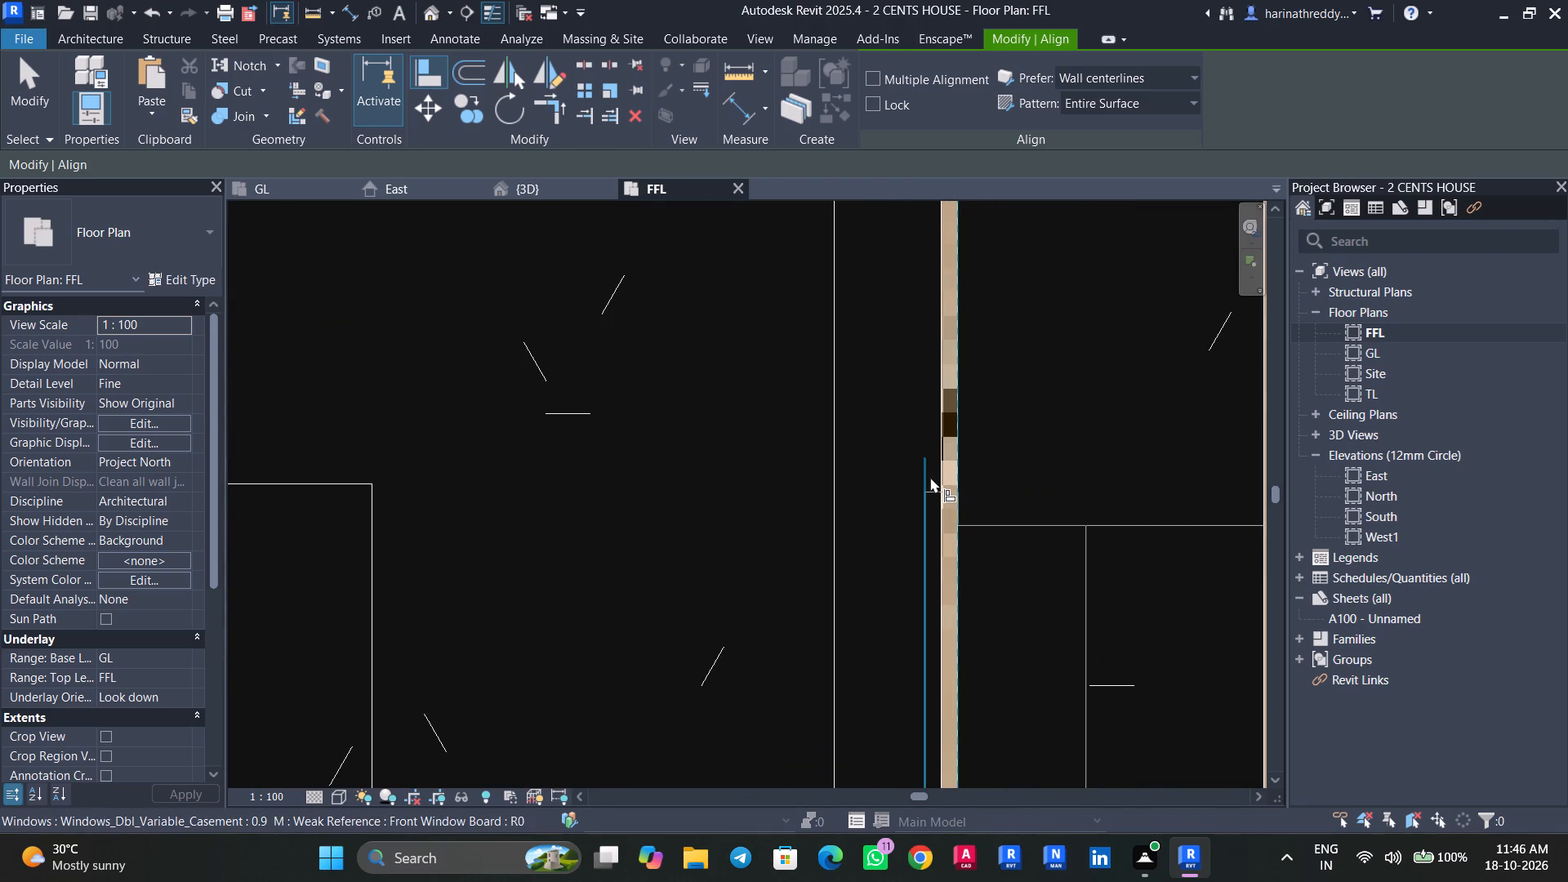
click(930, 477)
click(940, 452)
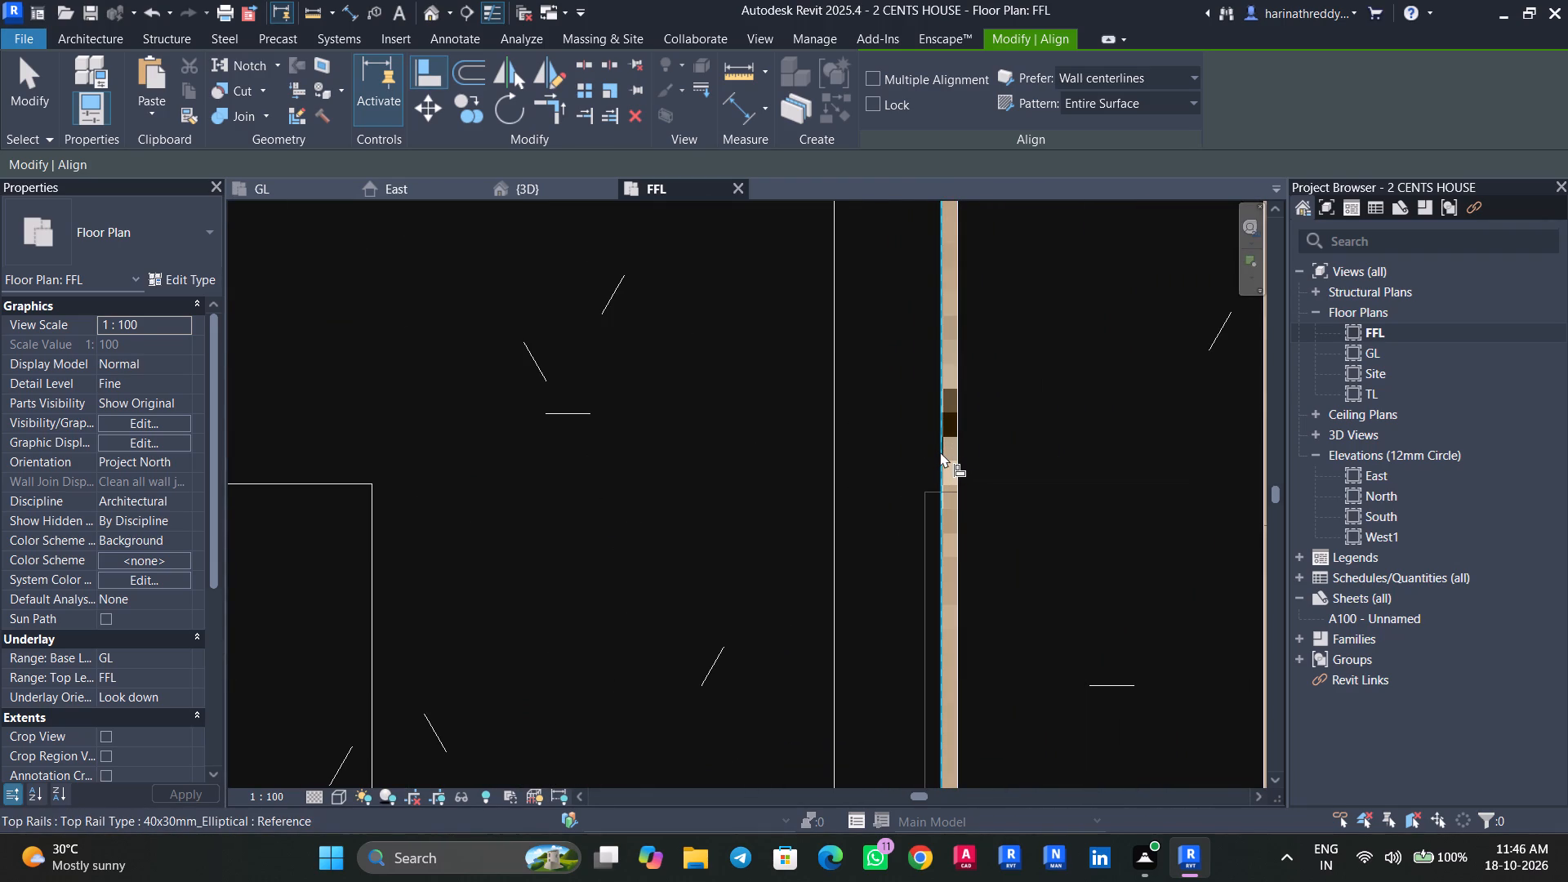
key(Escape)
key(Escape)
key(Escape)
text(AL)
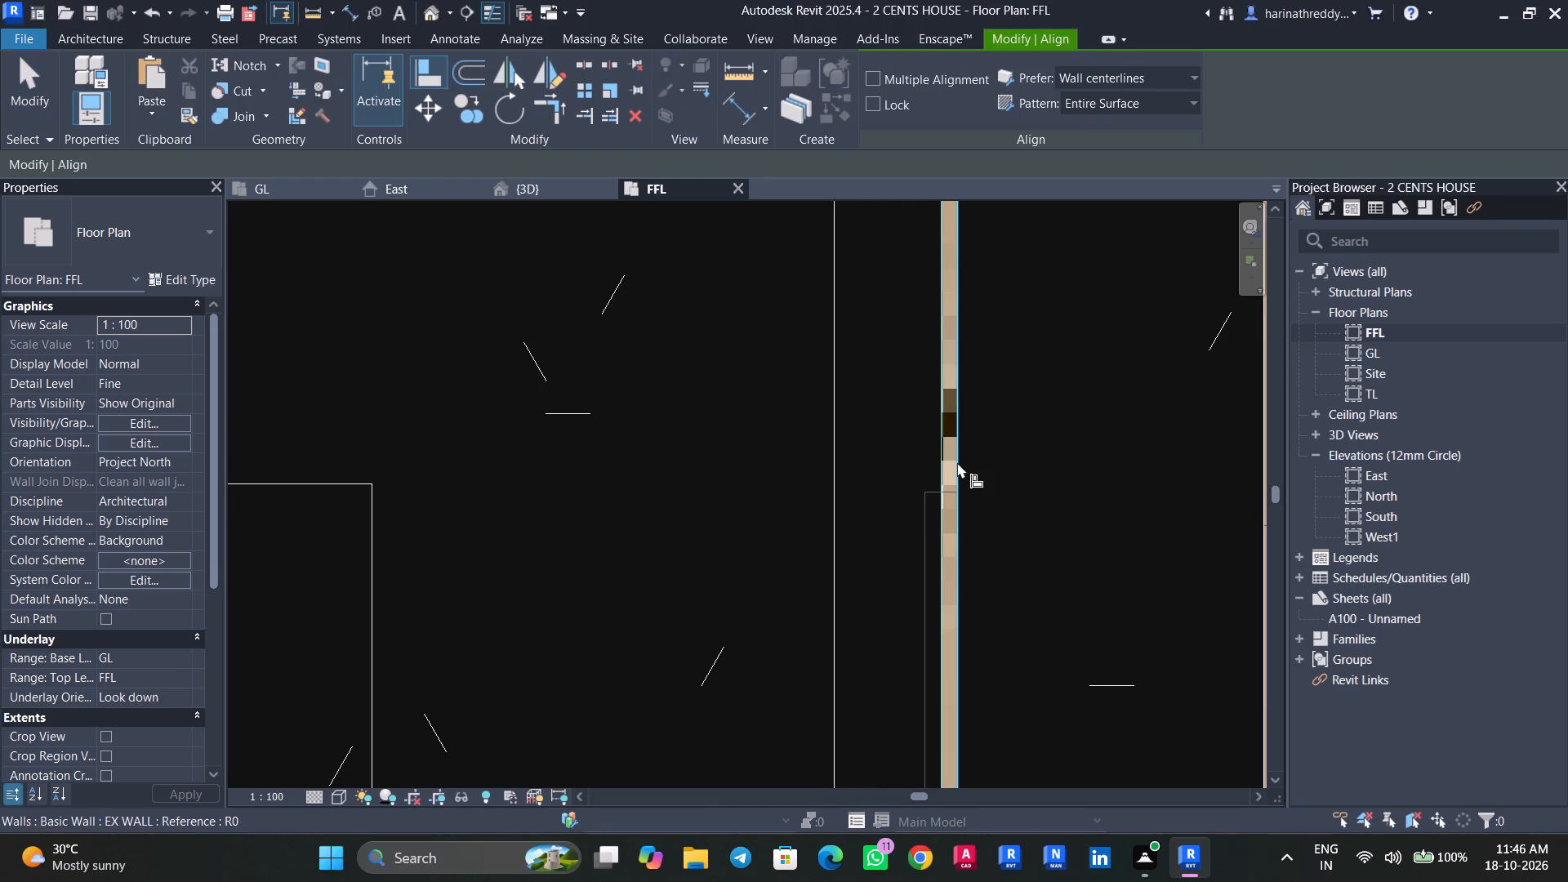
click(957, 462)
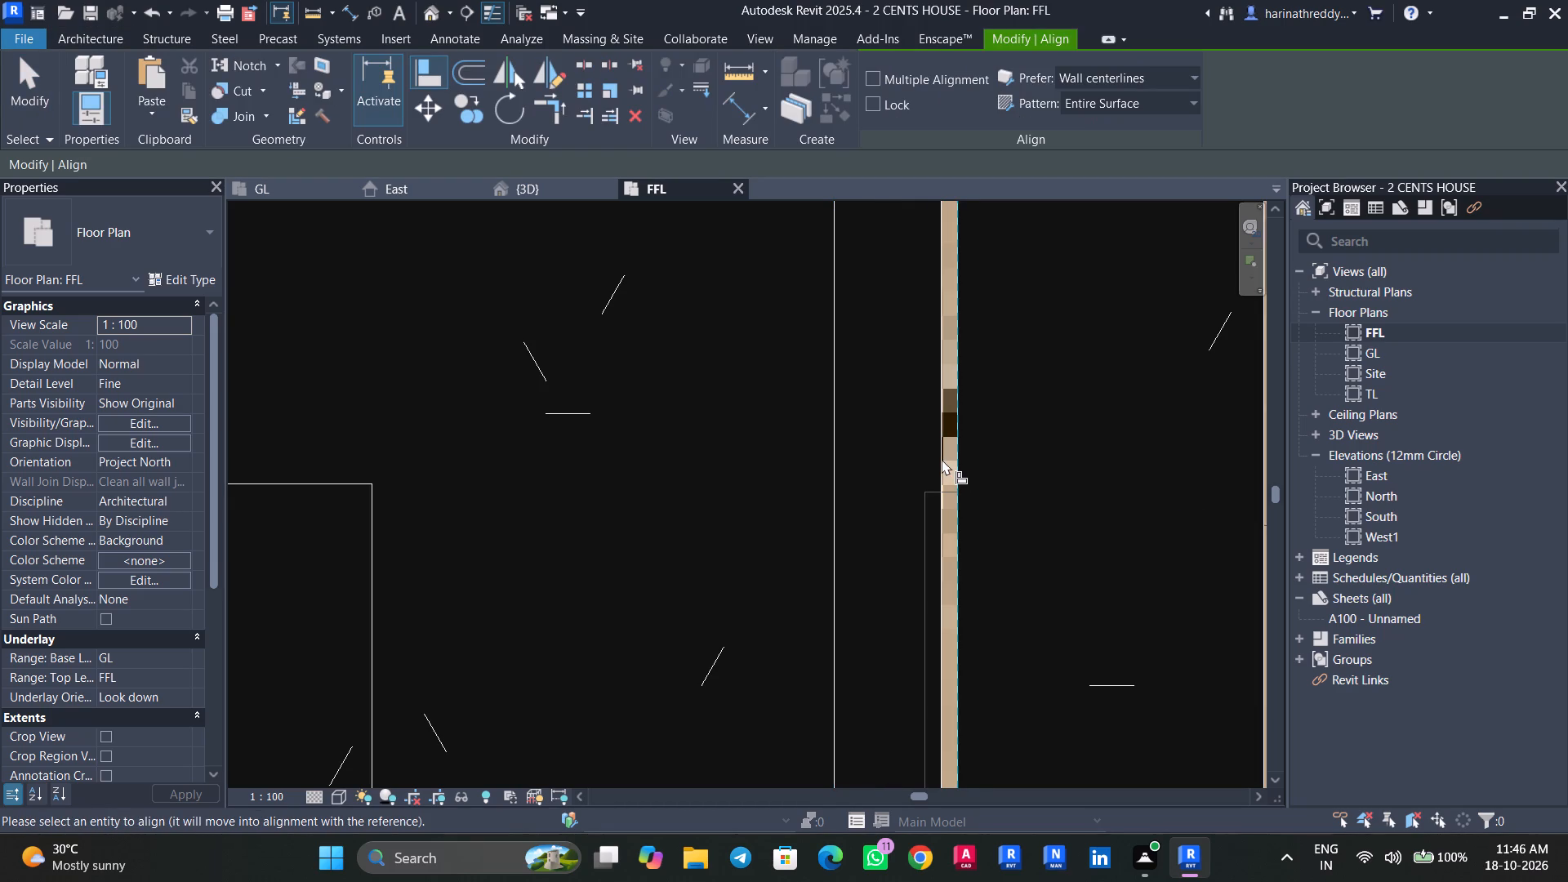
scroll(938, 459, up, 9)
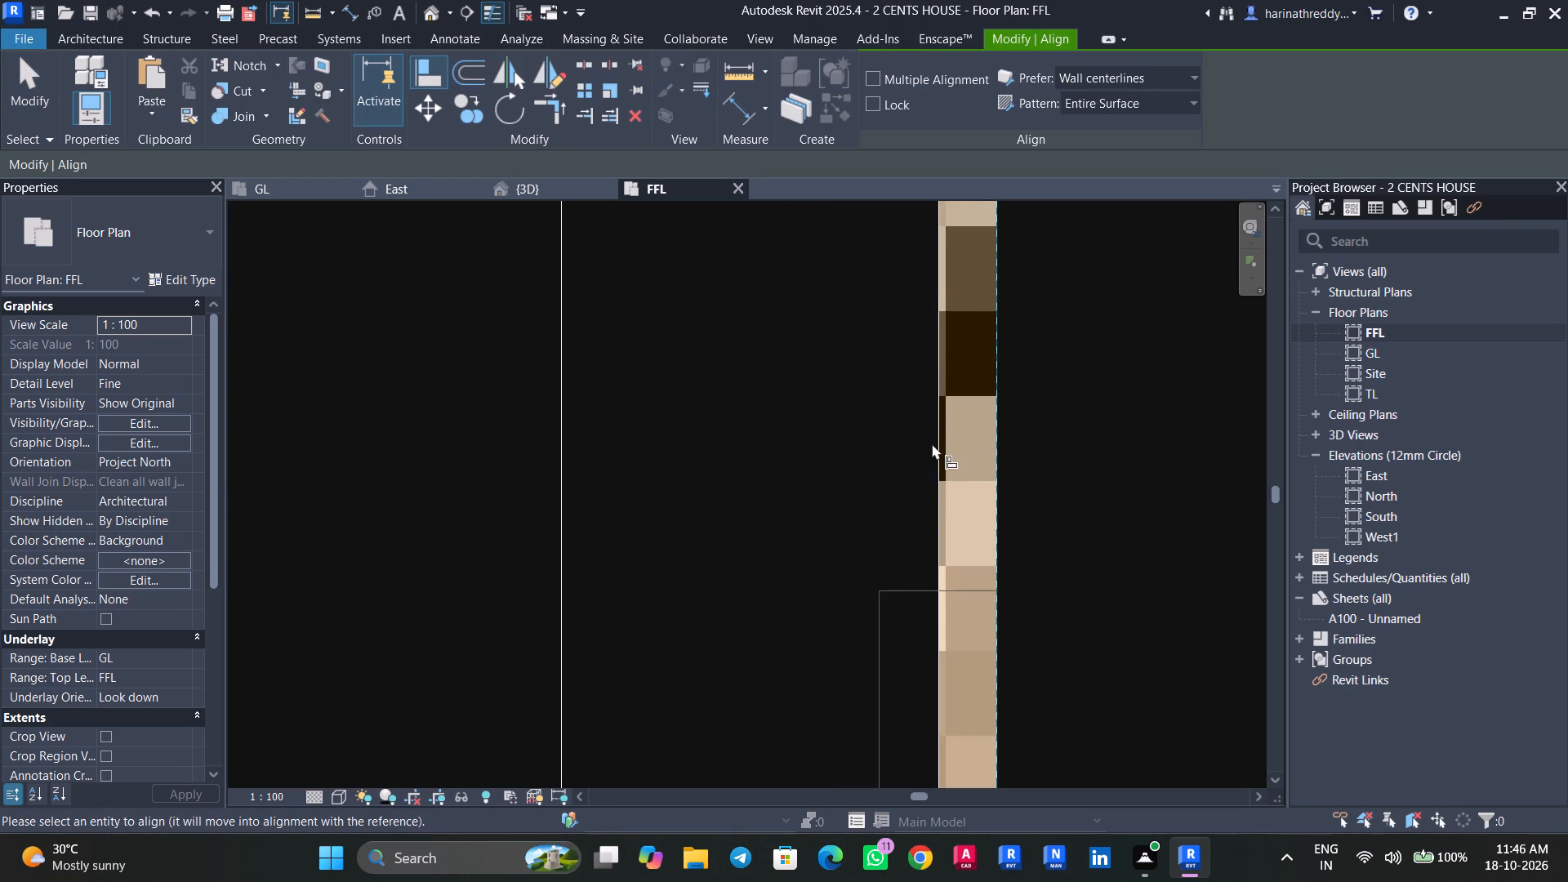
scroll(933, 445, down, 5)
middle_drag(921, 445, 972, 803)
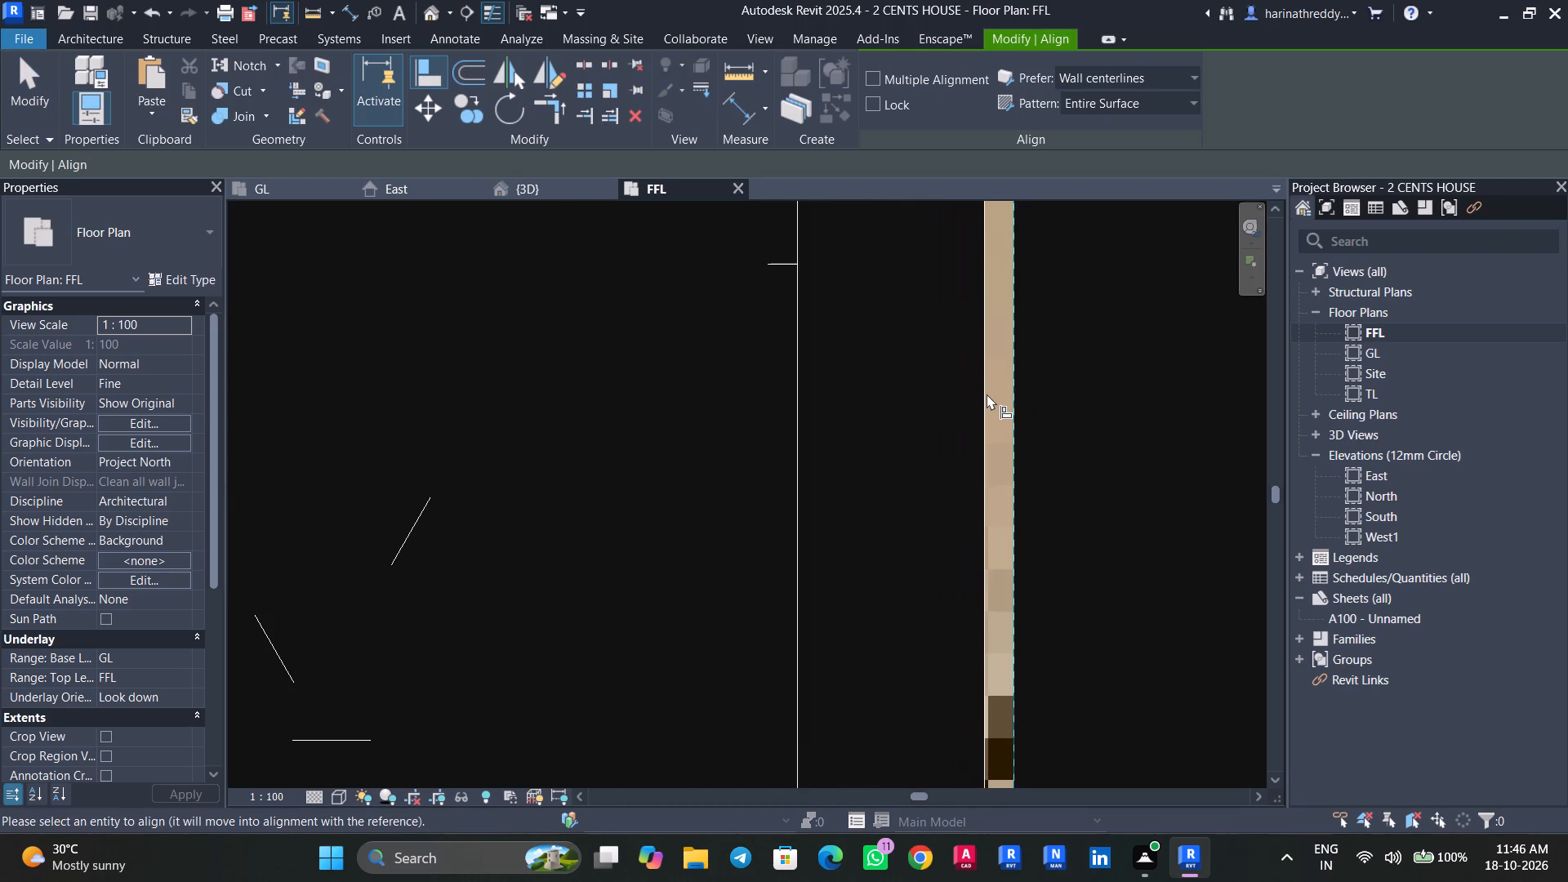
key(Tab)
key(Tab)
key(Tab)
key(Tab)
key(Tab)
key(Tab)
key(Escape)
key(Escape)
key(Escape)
Select the whole staircase and nudge it toward the exterior side wall to close the gap beside the landing.
click(974, 392)
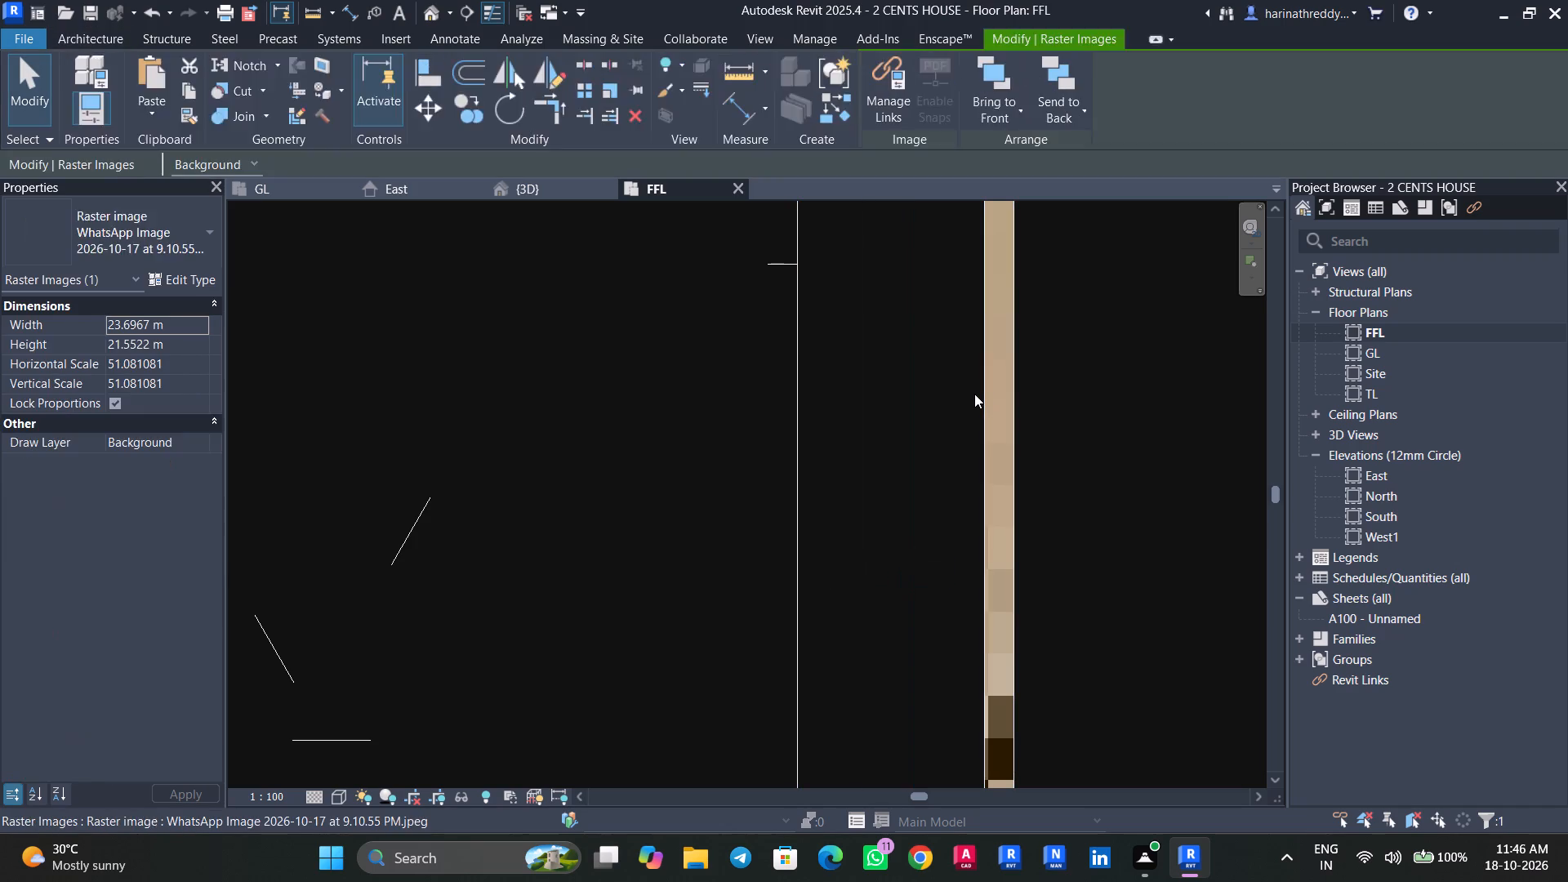
key(Escape)
click(982, 418)
scroll(942, 428, down, 12)
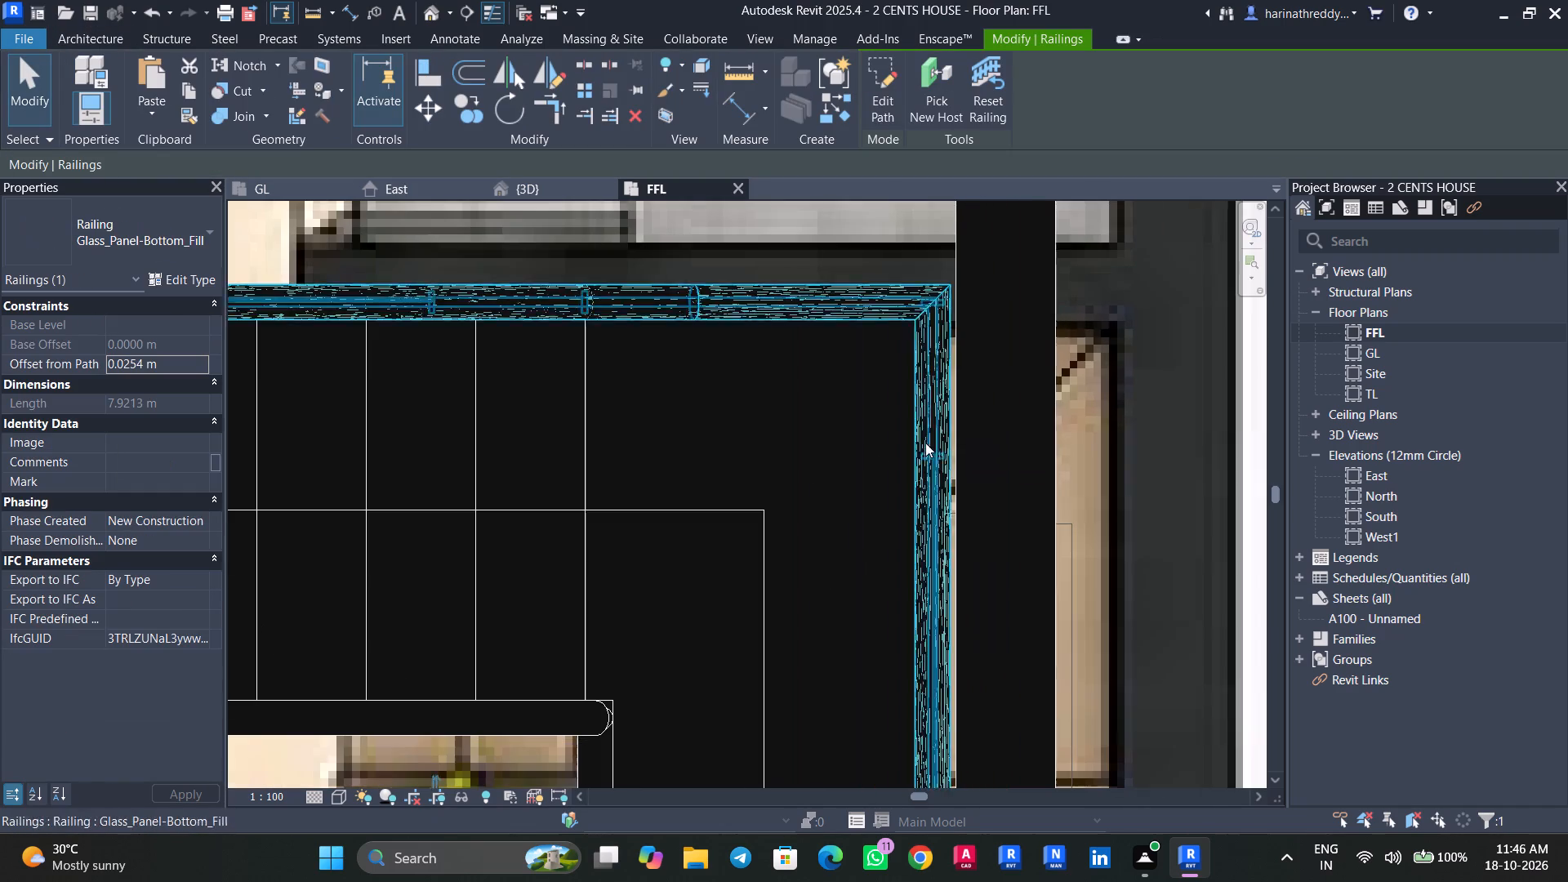
key(Escape)
key(Escape)
click(777, 501)
key(Escape)
scroll(737, 555, down, 5)
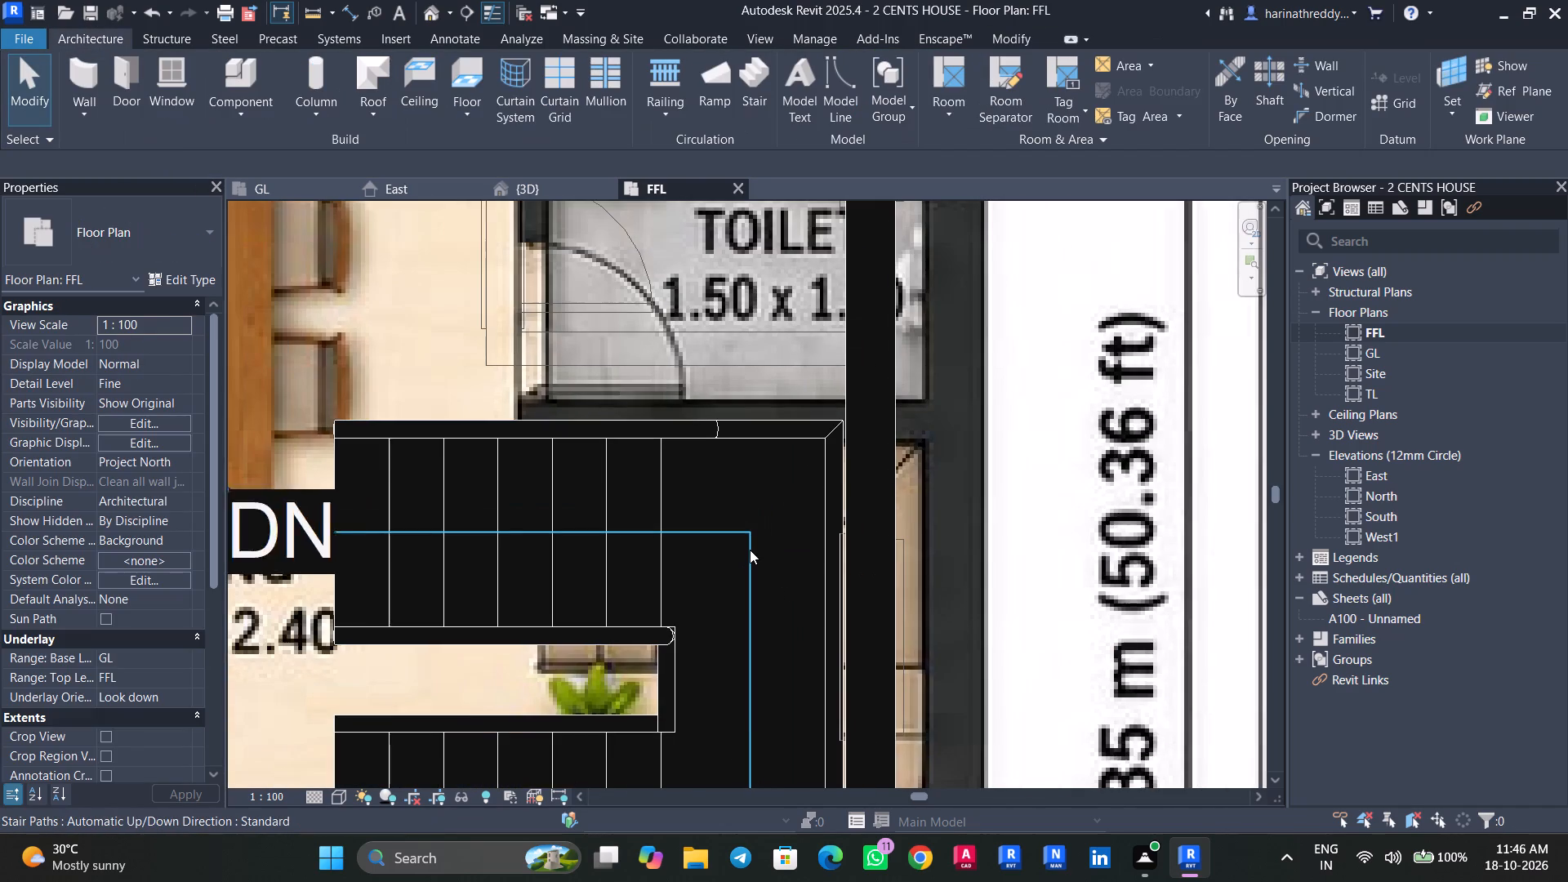
click(750, 549)
key(Escape)
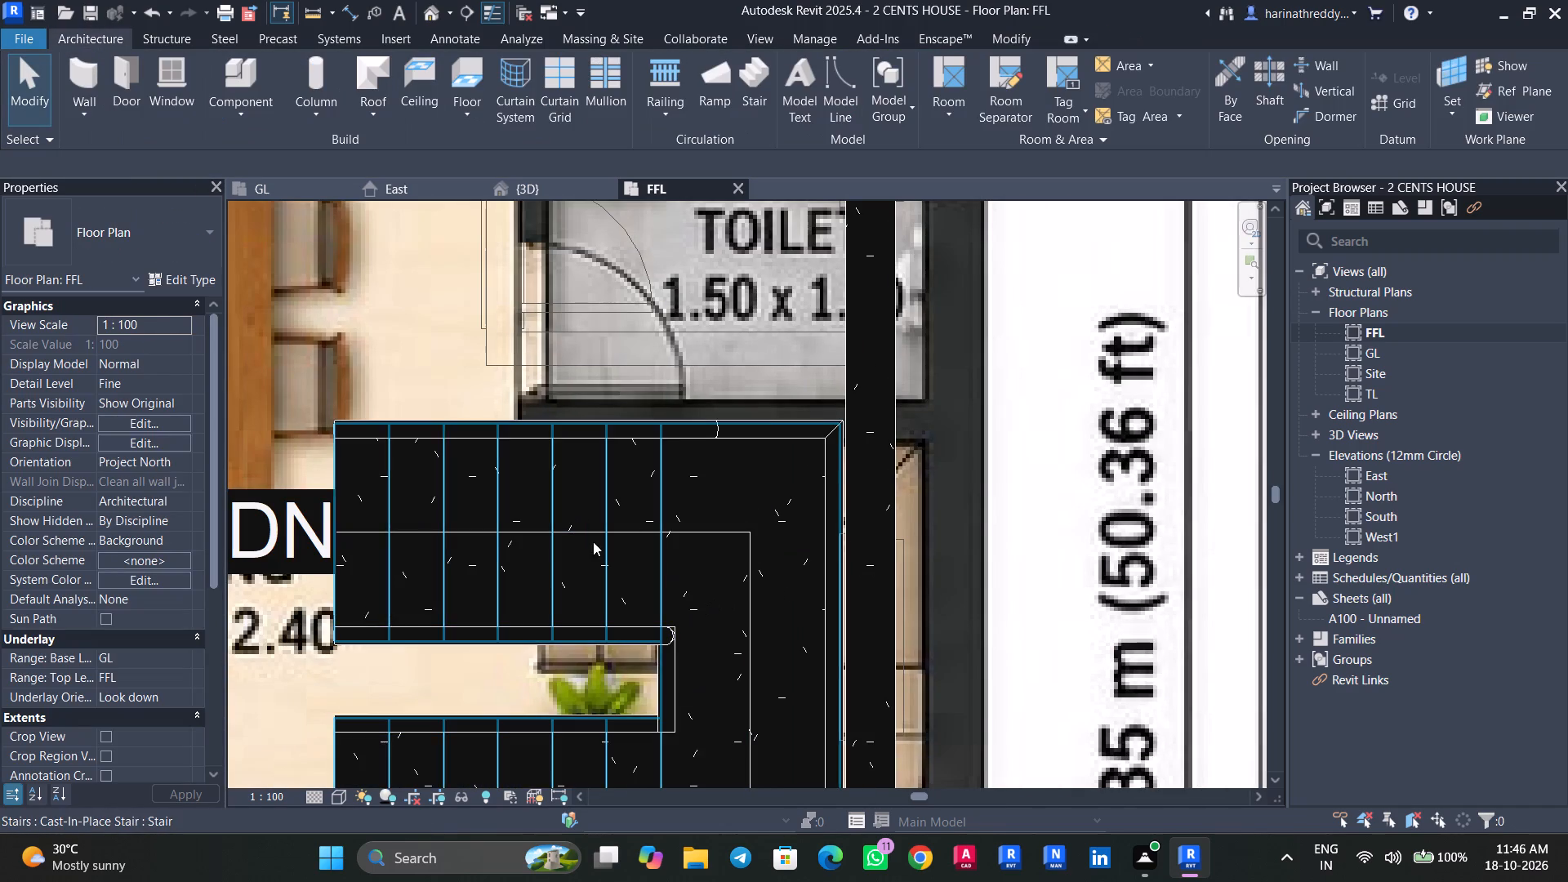
click(593, 541)
scroll(593, 541, down, 3)
key(Right)
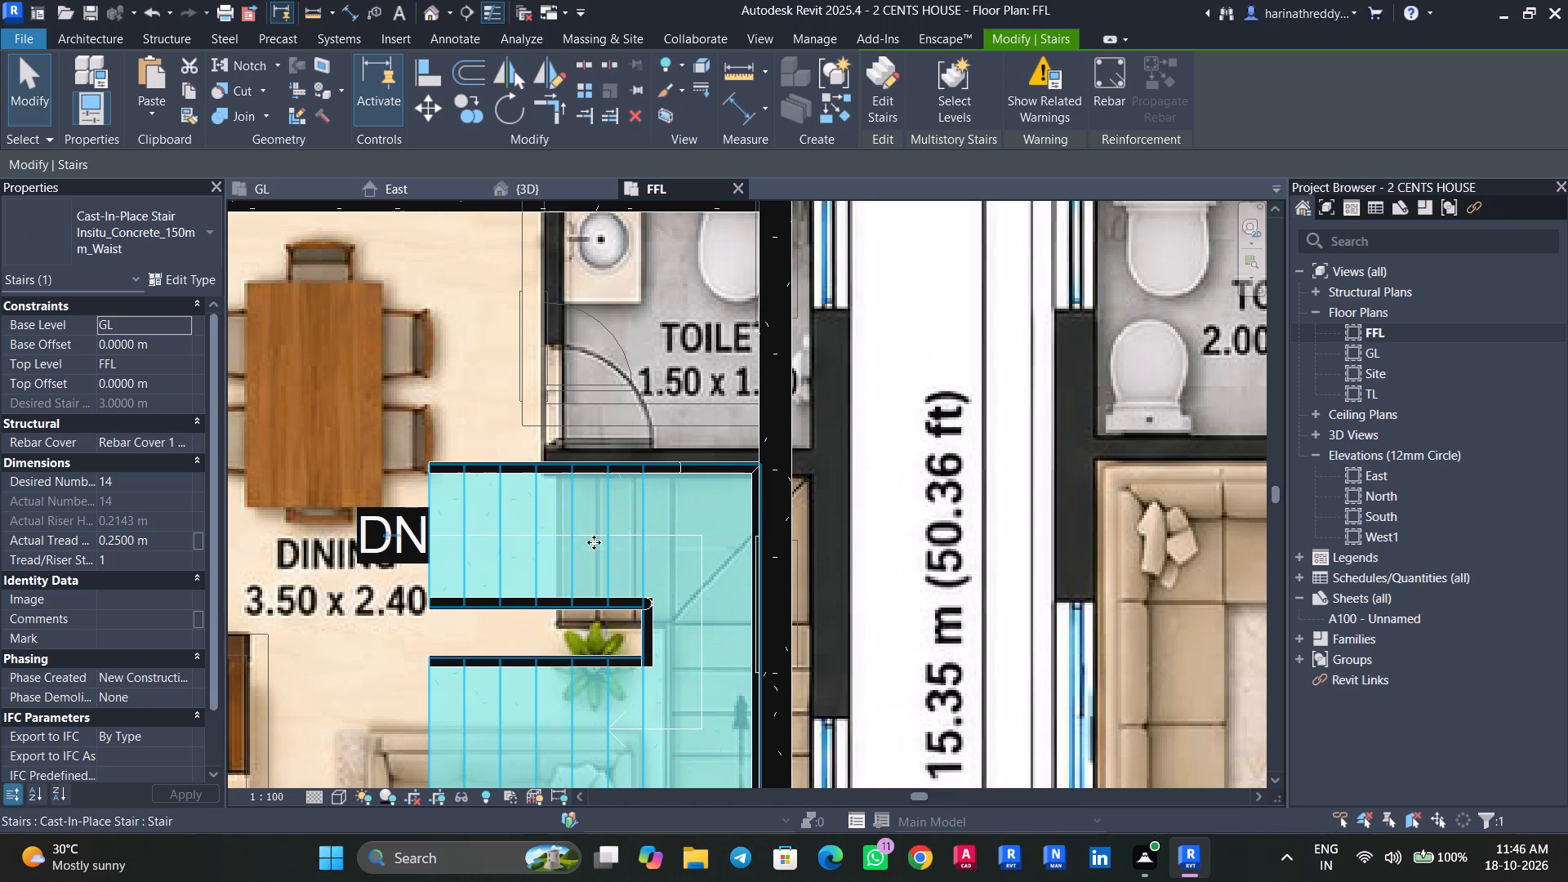
Nudge the staircase one increment back from the exterior side wall beside the landing.
key(Left)
key(Escape)
key(Escape)
Start an architectural floor at FFL and duplicate the BALCONY FLOOR type as FAMILY LOUNGE.
scroll(410, 269, down, 6)
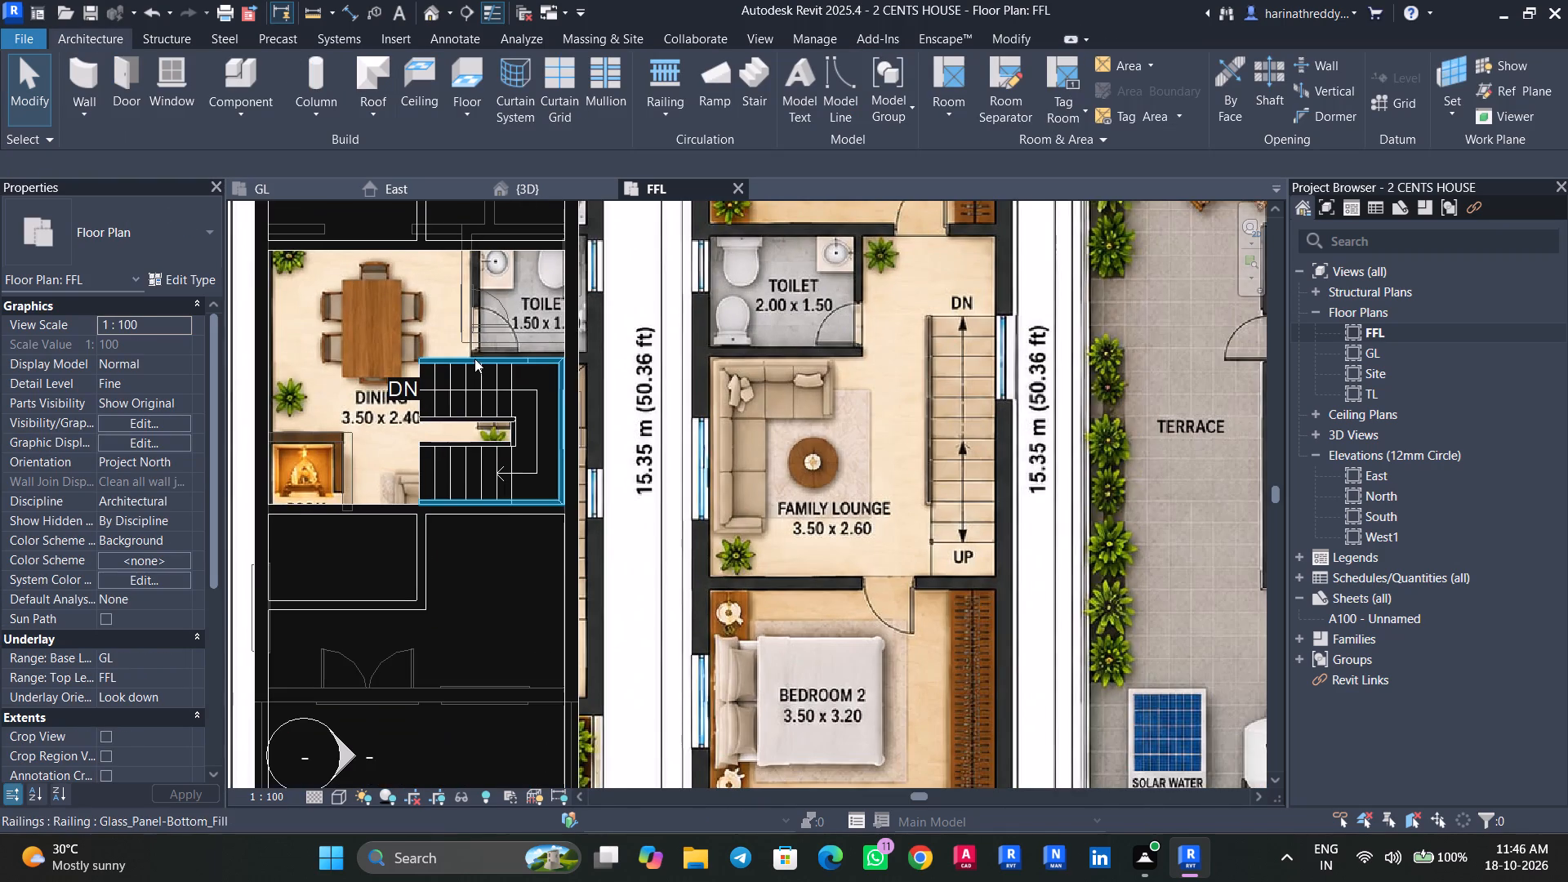
middle_drag(463, 340, 532, 369)
scroll(411, 398, up, 2)
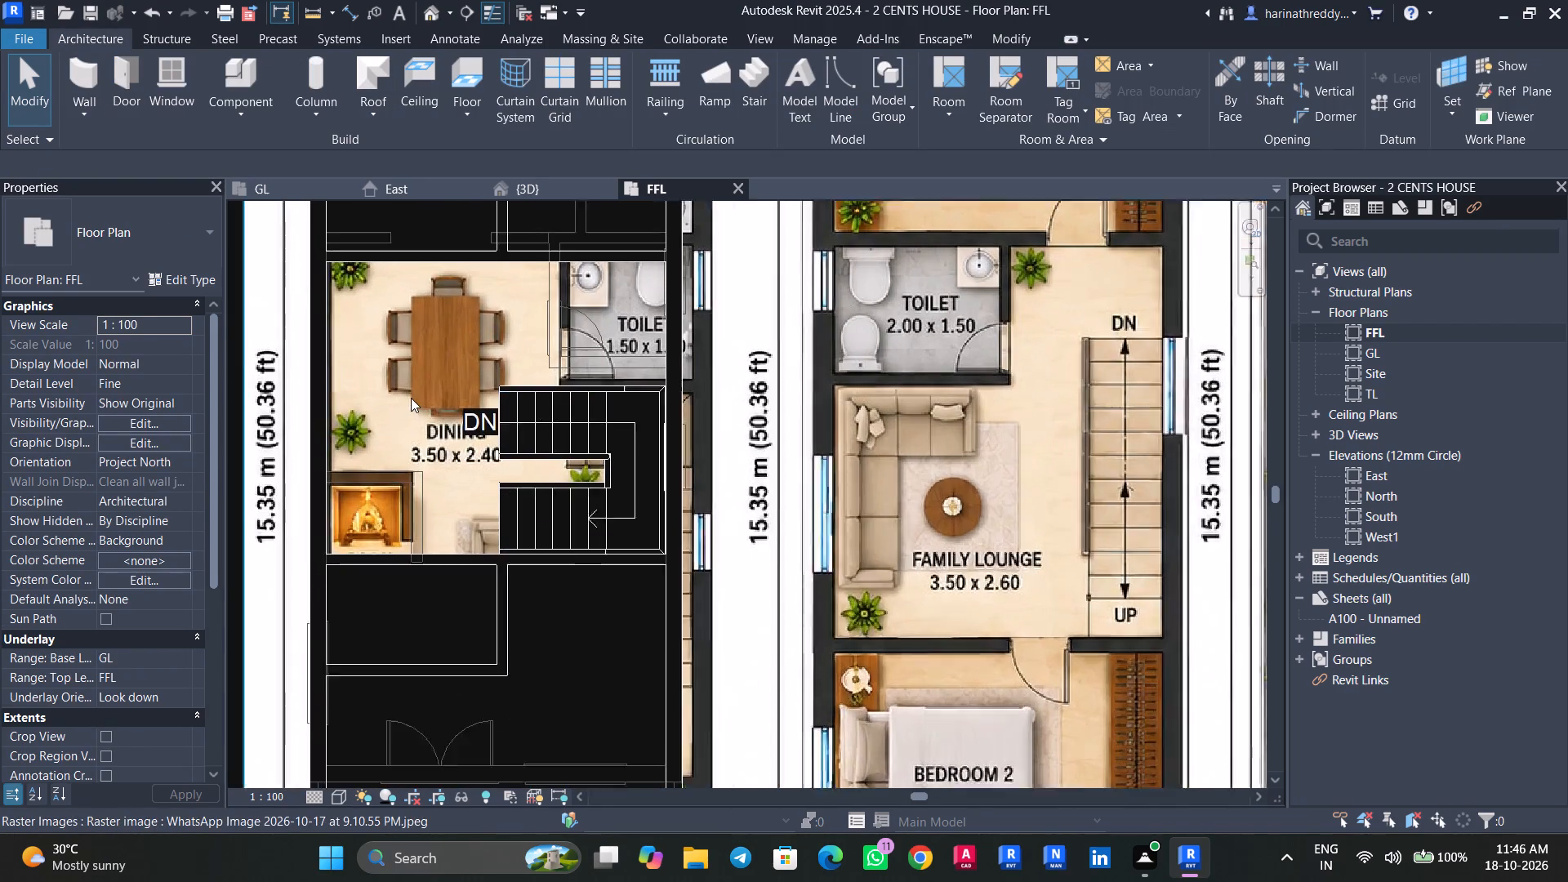
click(455, 115)
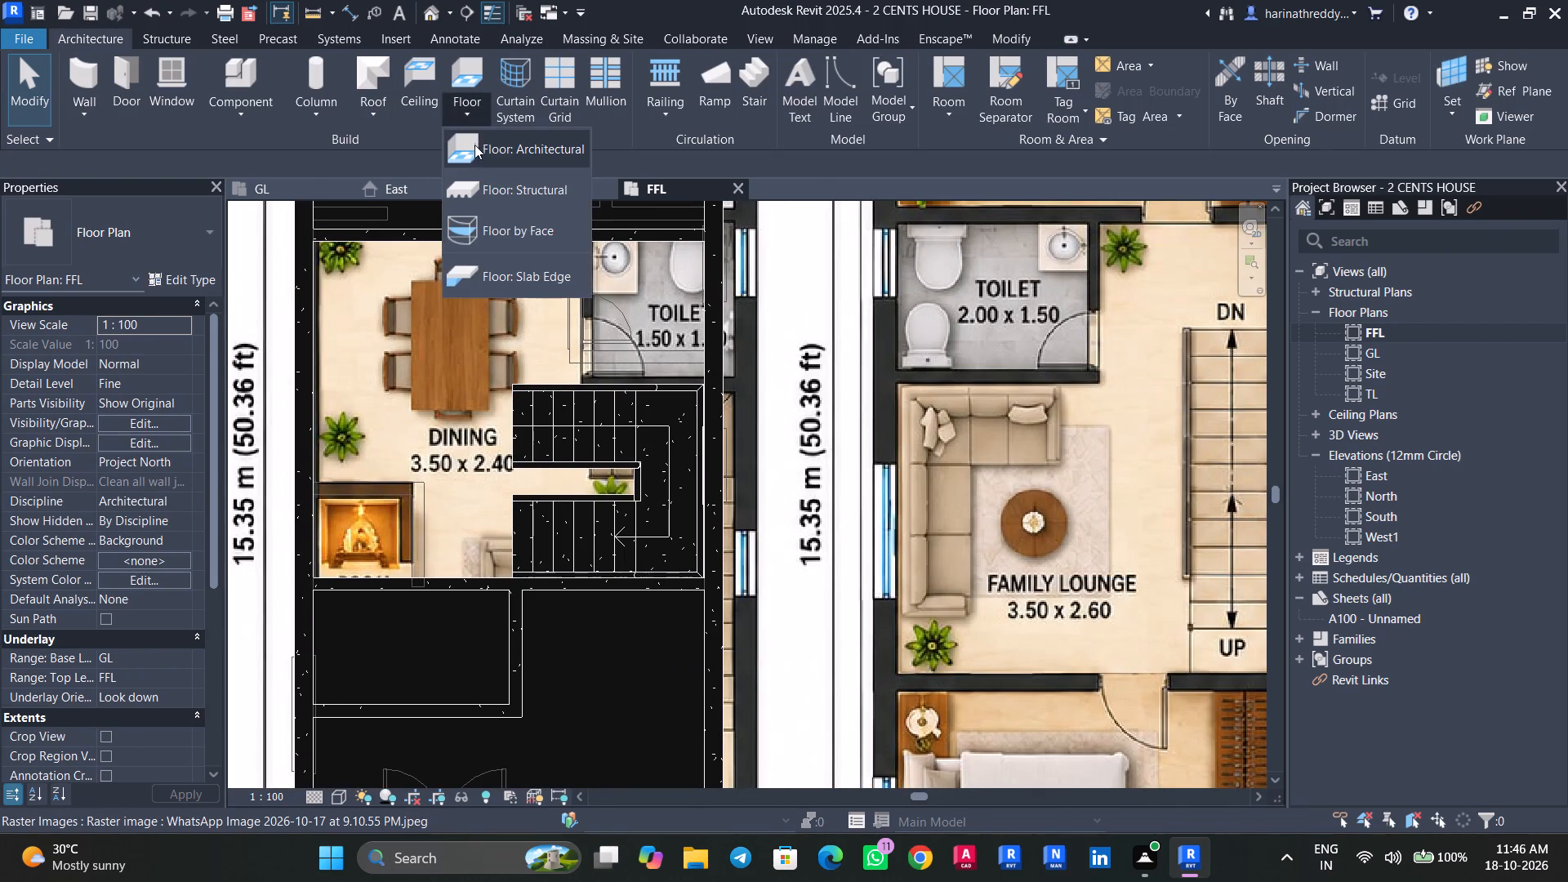
click(474, 149)
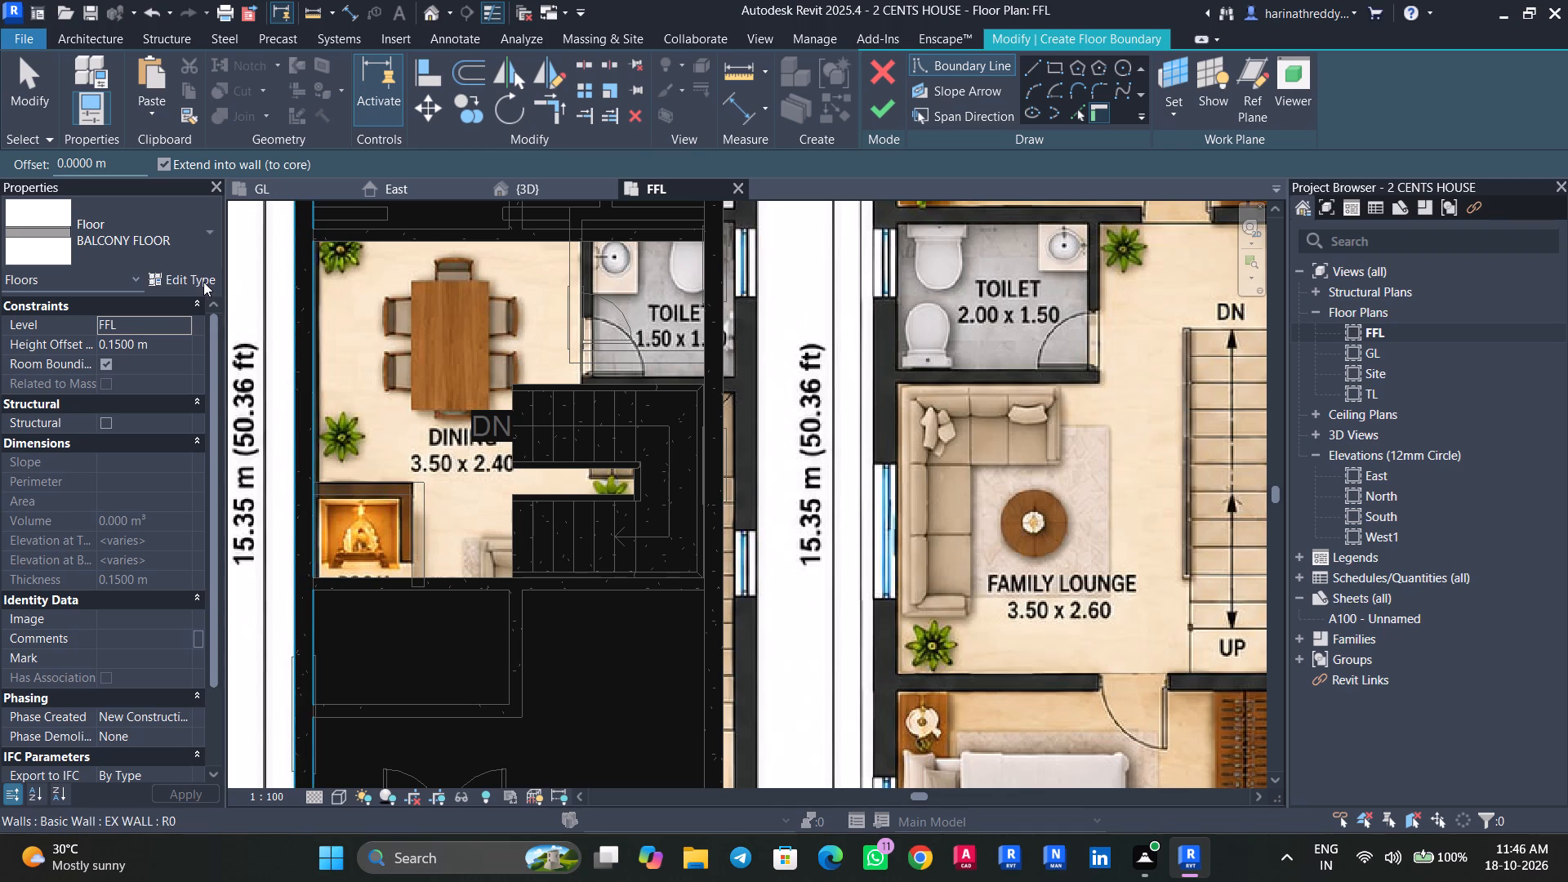
click(193, 275)
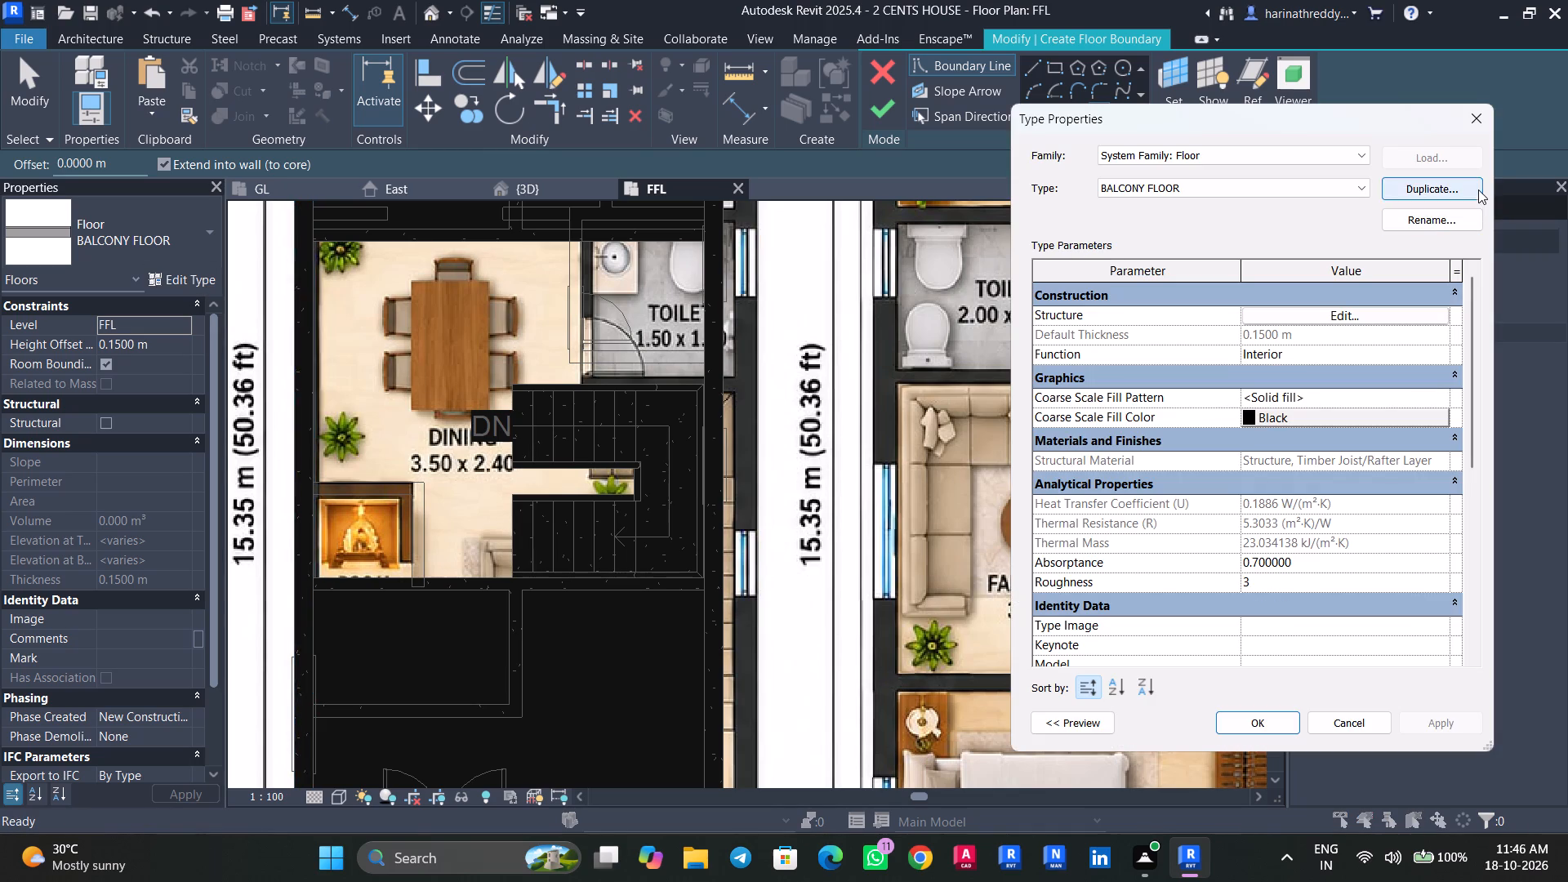
click(1478, 189)
text(FAMILY LOU)
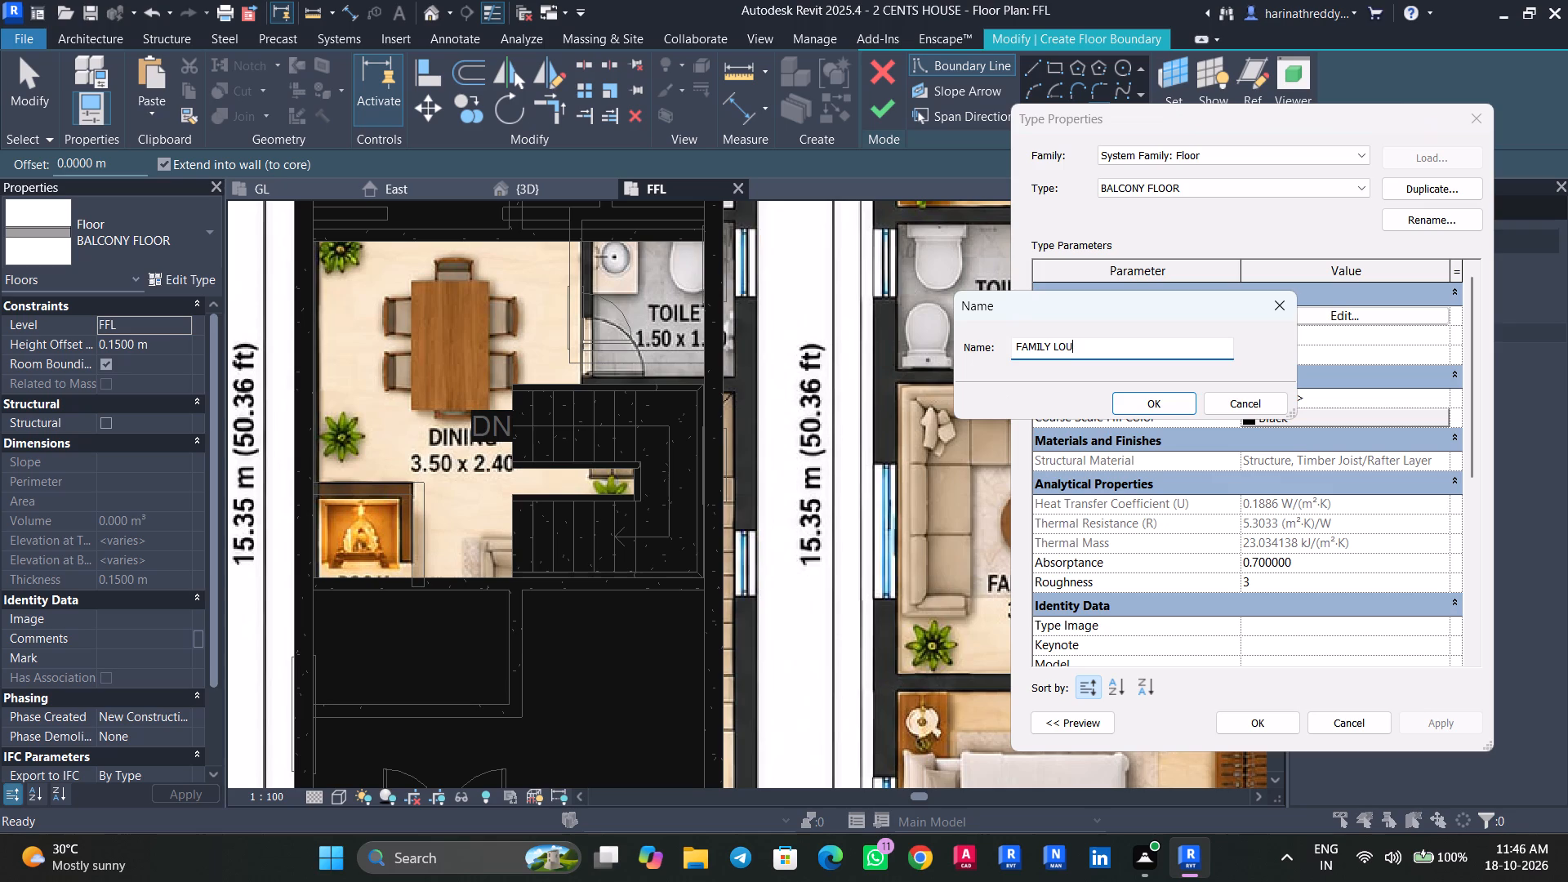
text(NGE)
click(1134, 400)
double_click(1258, 738)
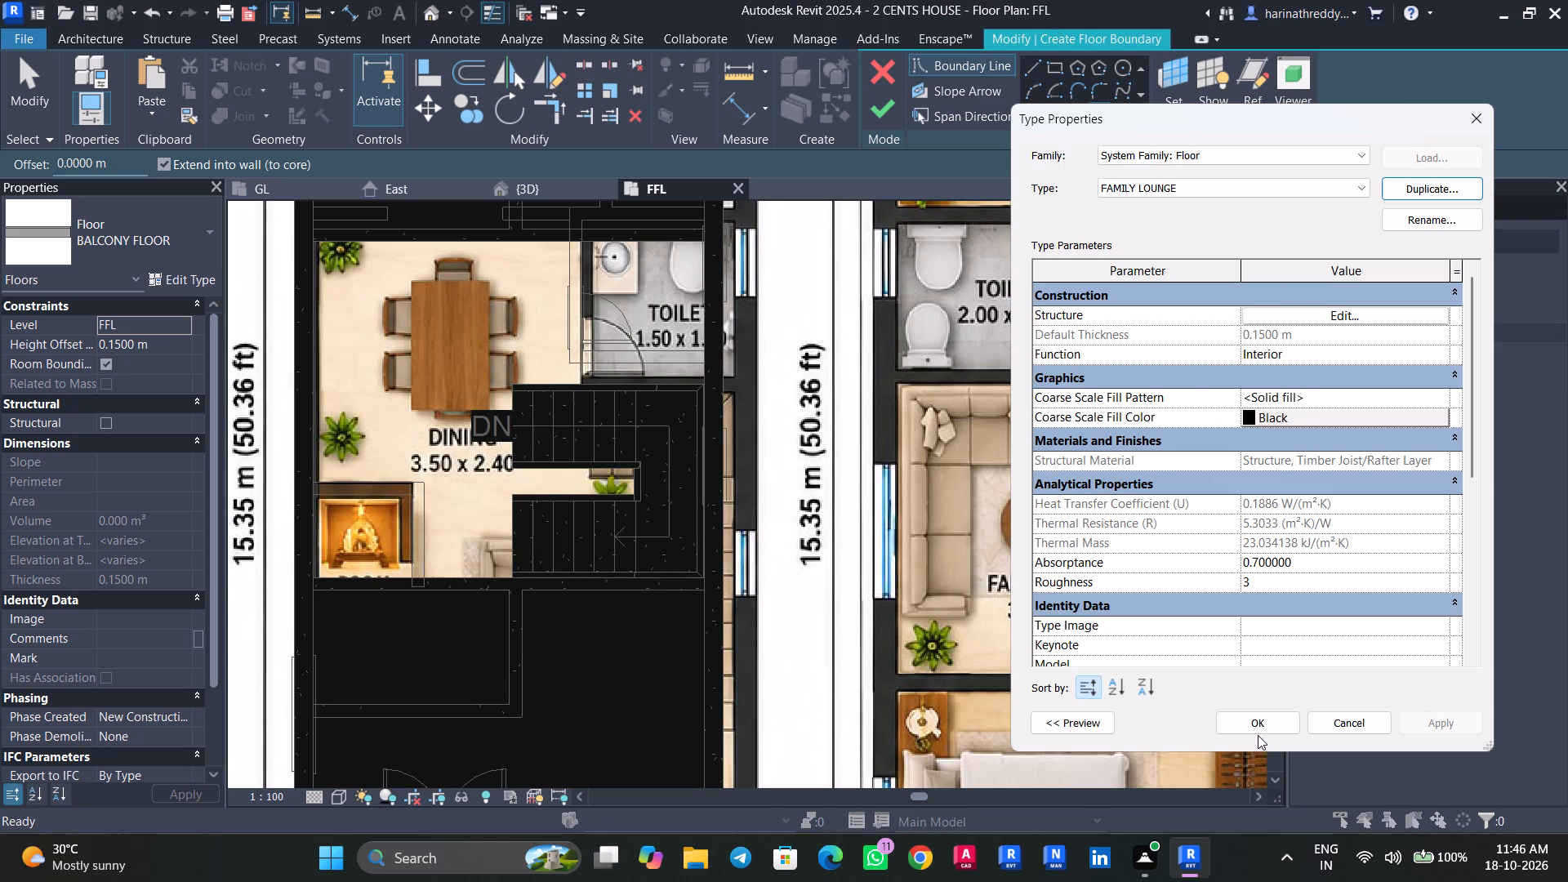
click(1257, 731)
Sketch the lounge floor boundary along the front bedroom wall, around the staircase's open end and upper flight, and along the exterior side wall past the toilet.
click(1029, 69)
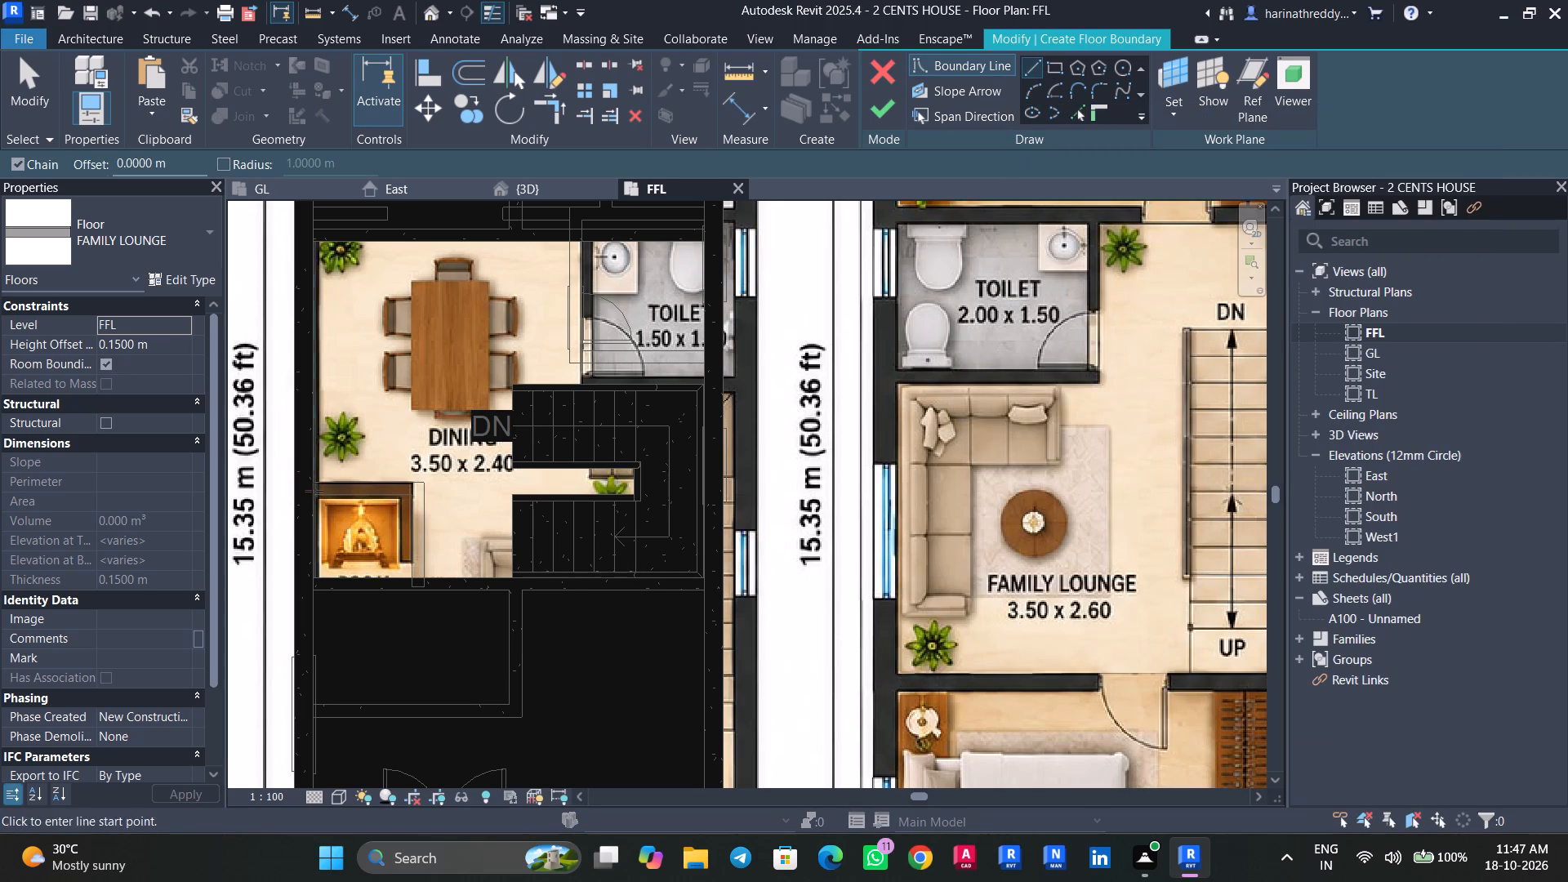
scroll(329, 582, up, 4)
click(309, 578)
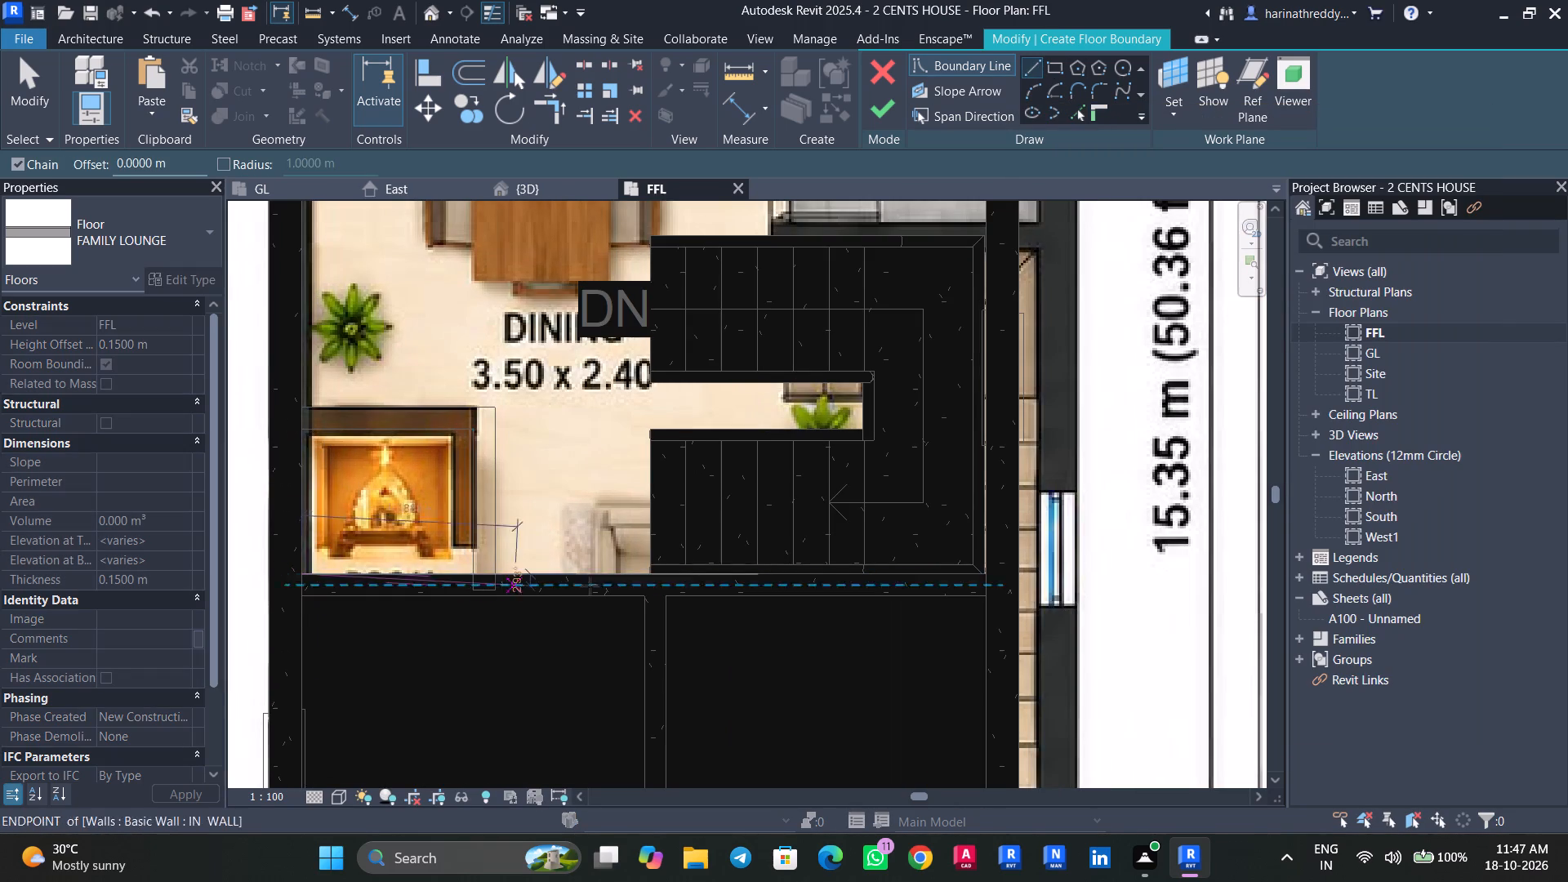
click(648, 579)
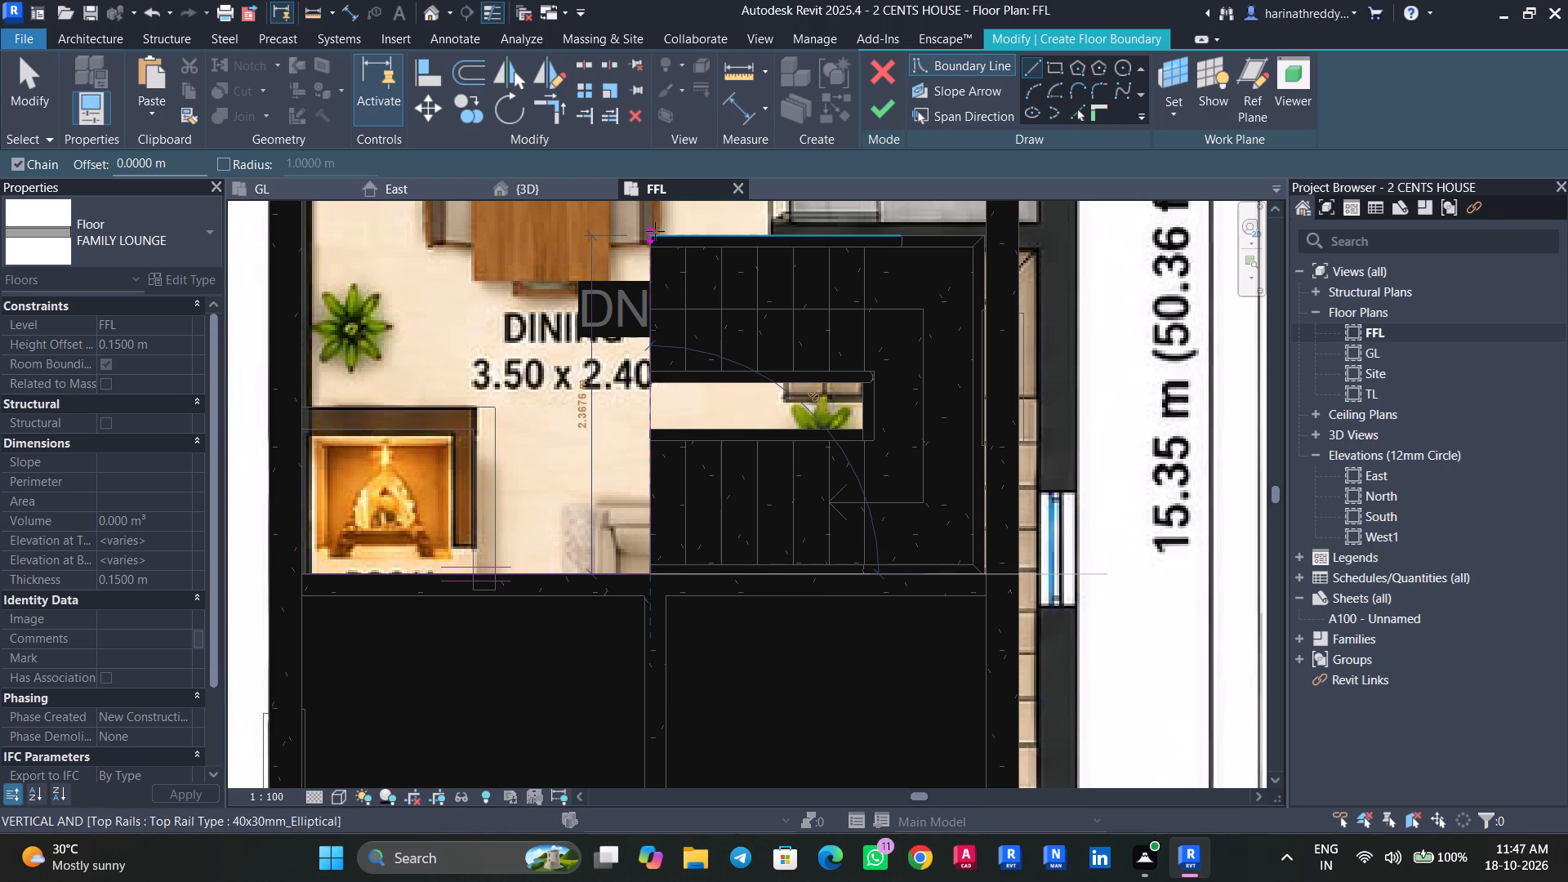
click(653, 230)
middle_drag(719, 230, 735, 488)
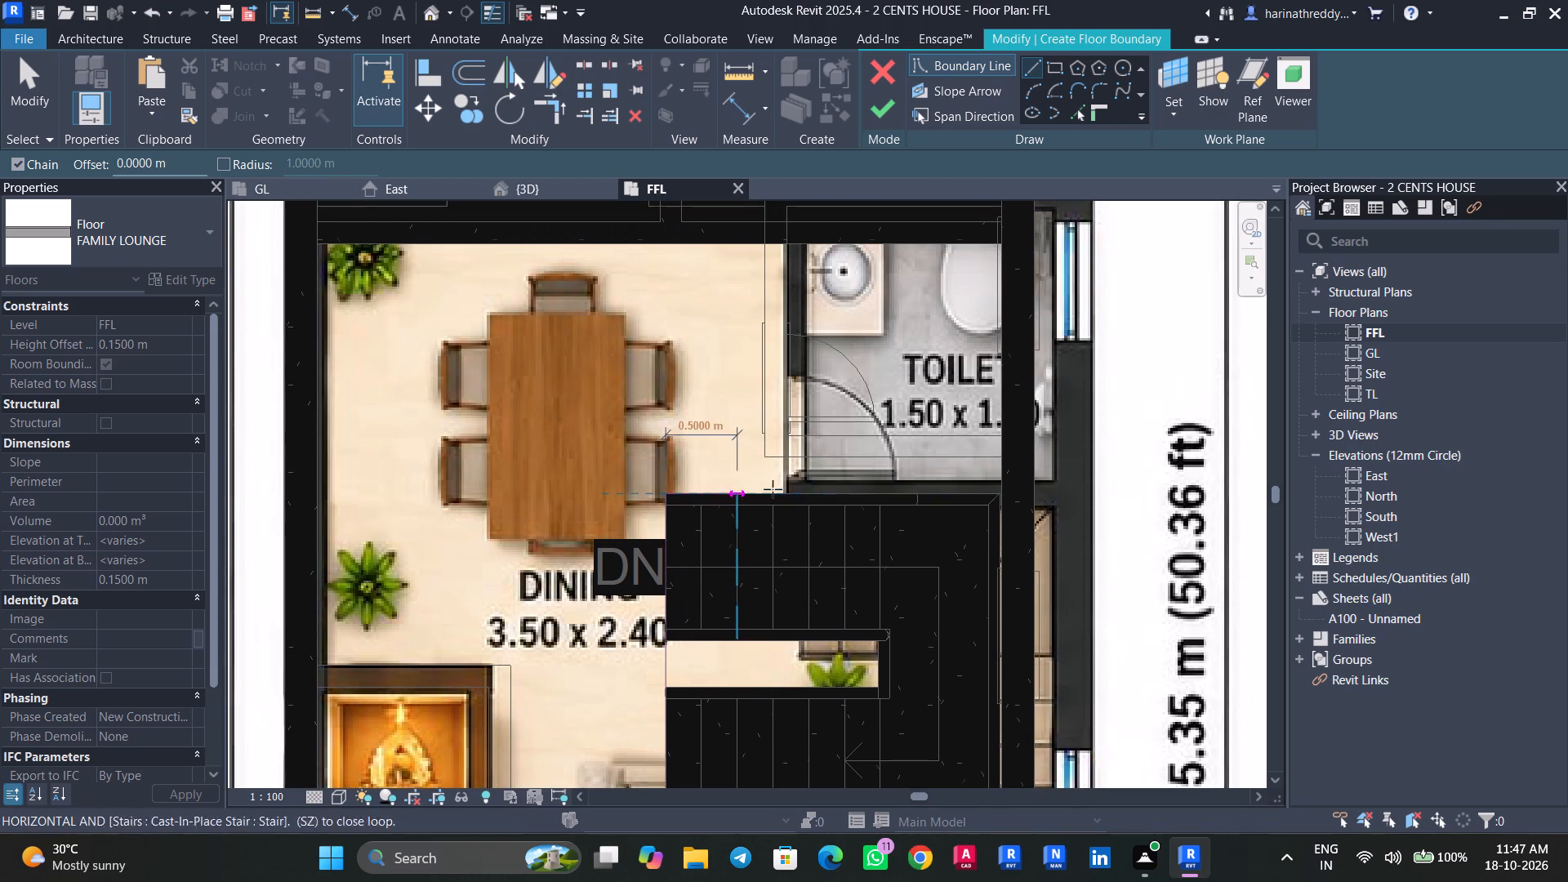
scroll(1004, 496, up, 5)
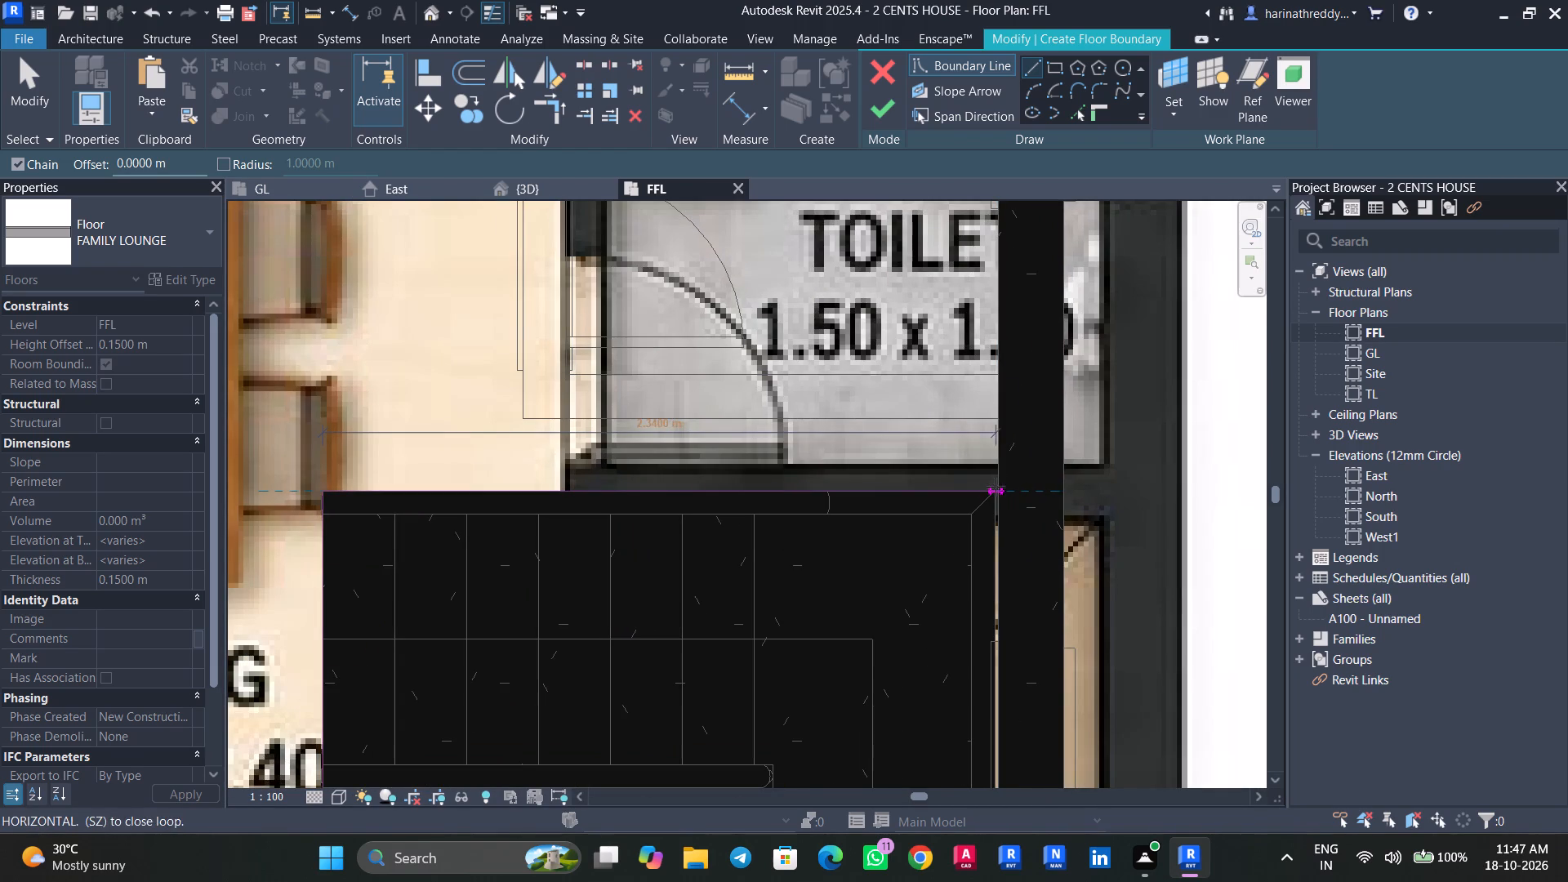
click(1004, 493)
middle_drag(981, 345, 1024, 661)
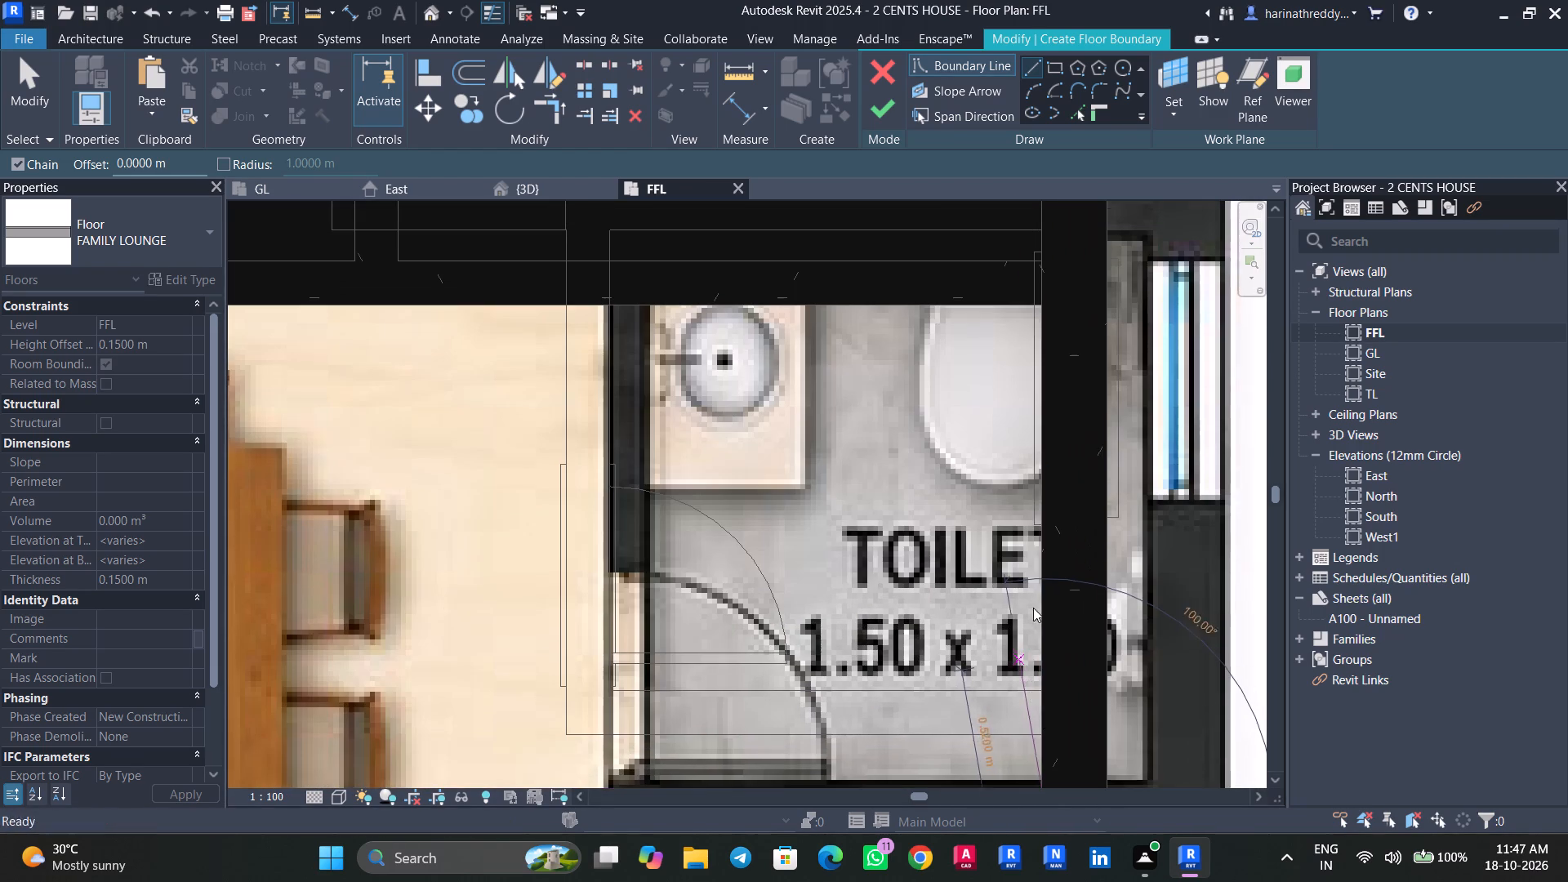
scroll(1042, 301, up, 6)
scroll(1042, 301, down, 10)
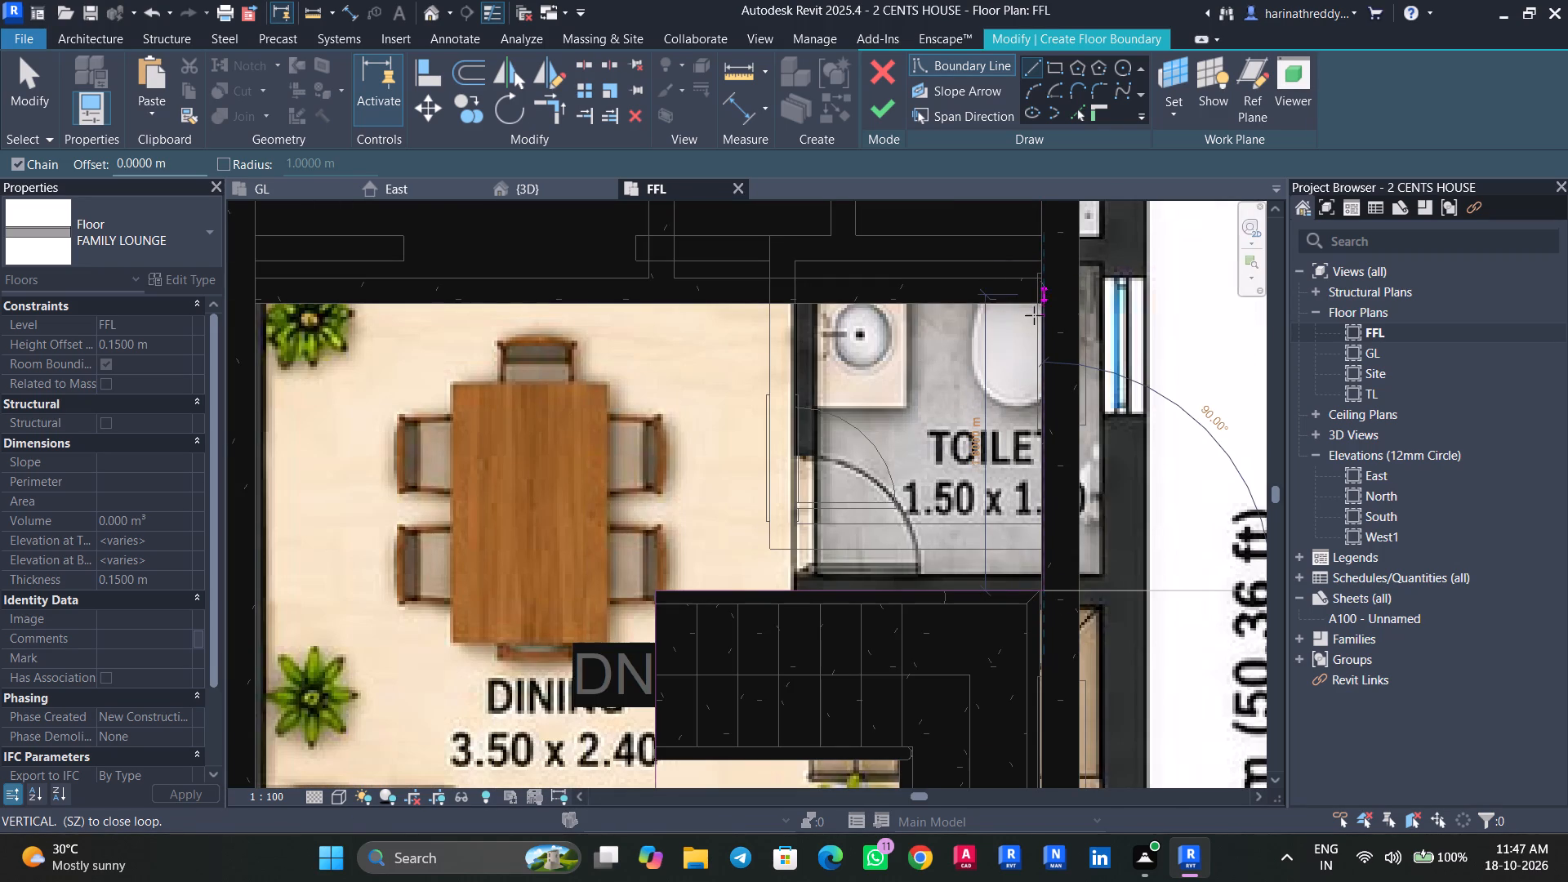
scroll(1036, 307, down, 4)
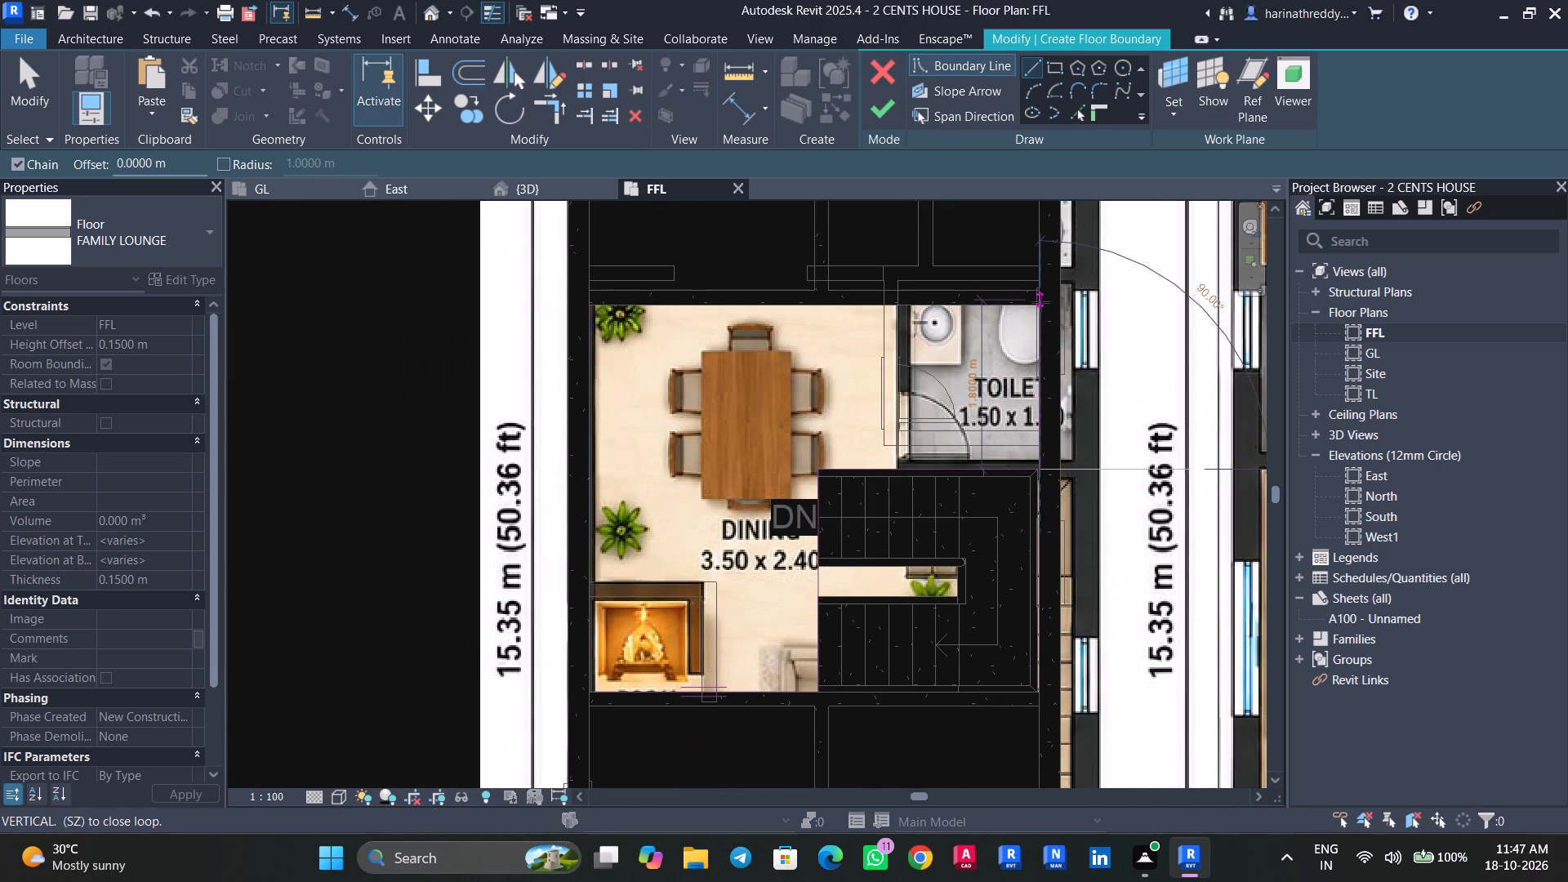
click(1040, 302)
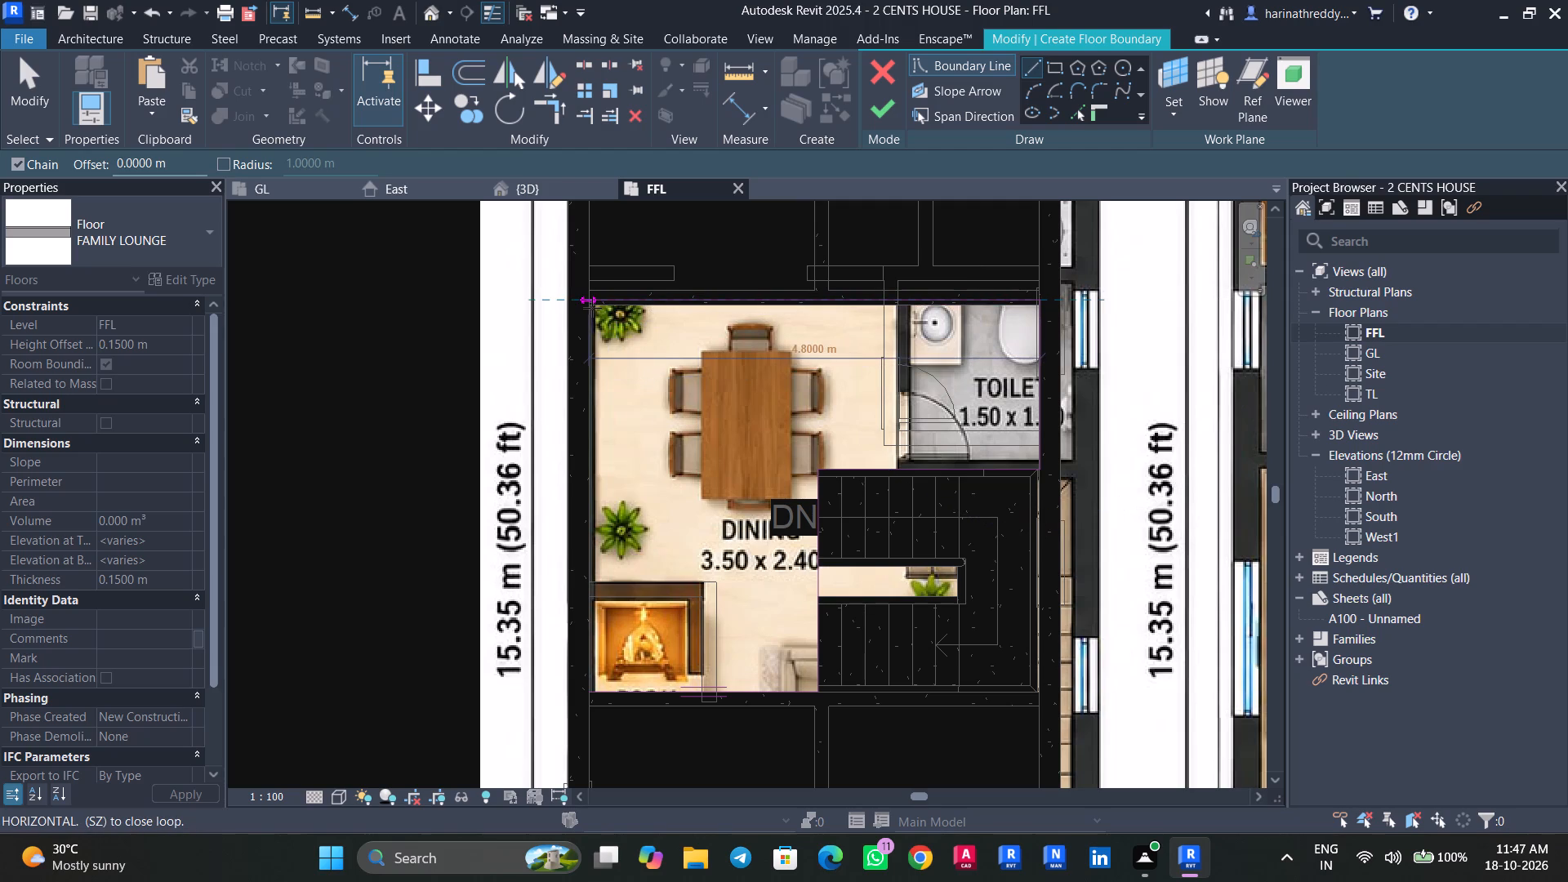
key(Escape)
key(Escape)
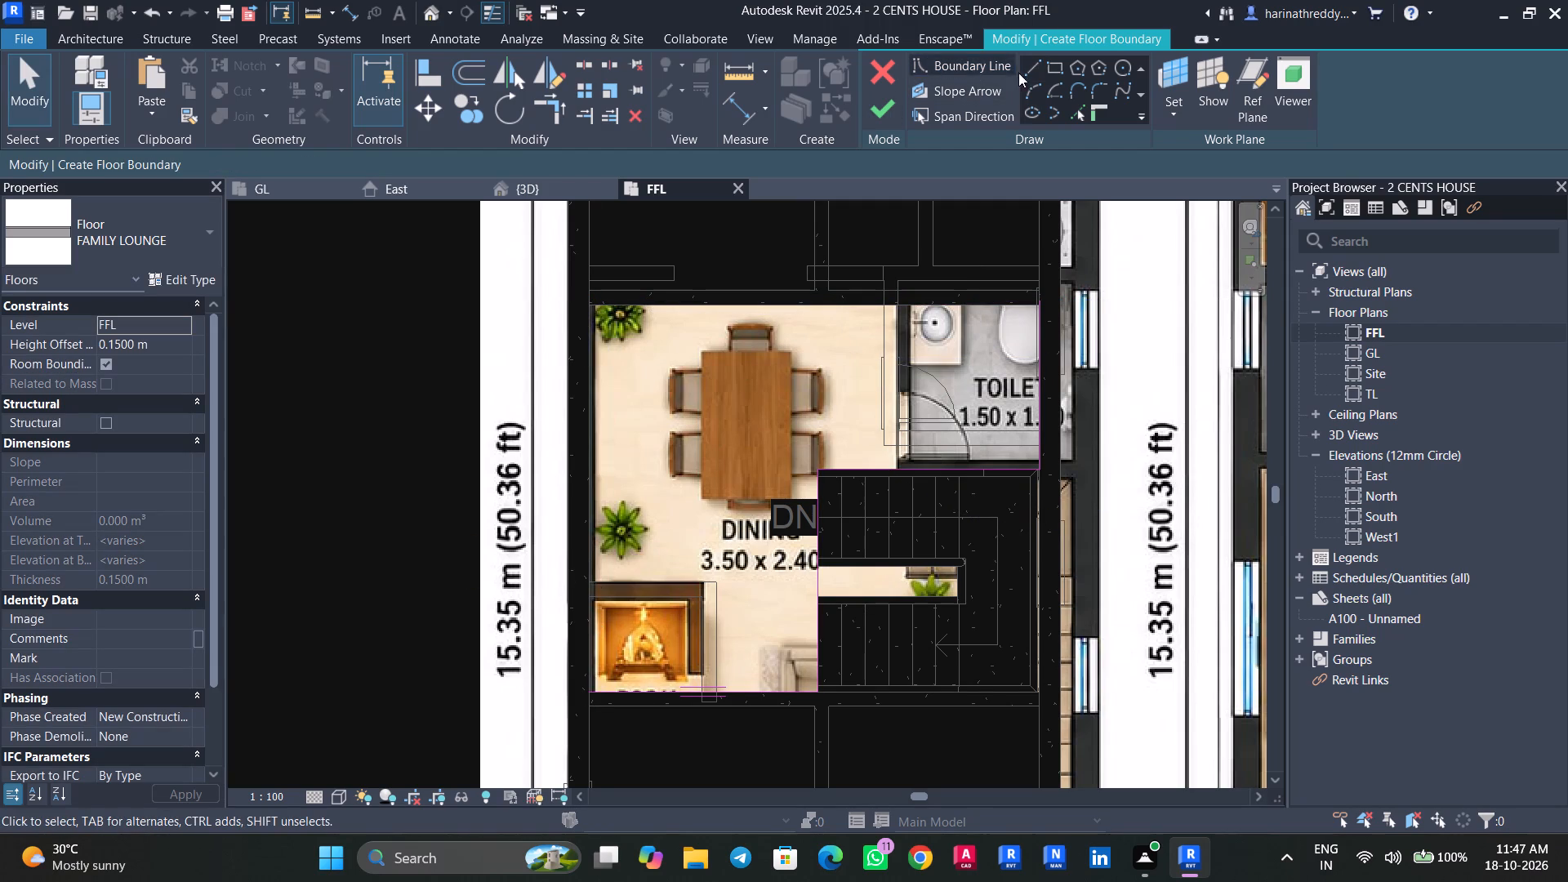
Close the remaining floor boundary along the dining-side exterior wall and the far interior wall toward the toilet's outer corner.
click(1031, 65)
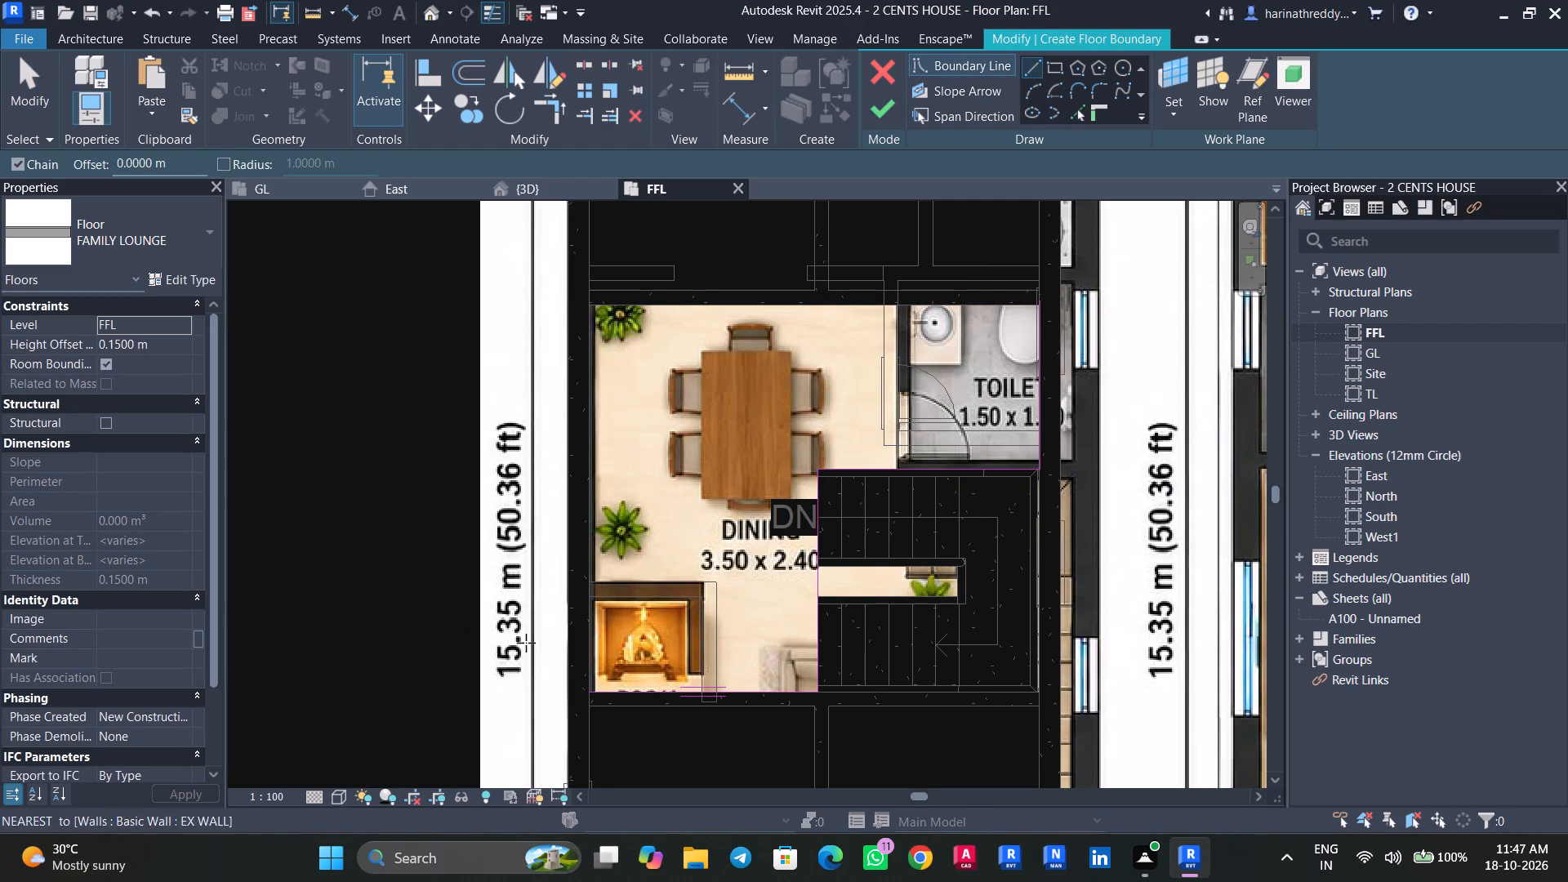
click(586, 694)
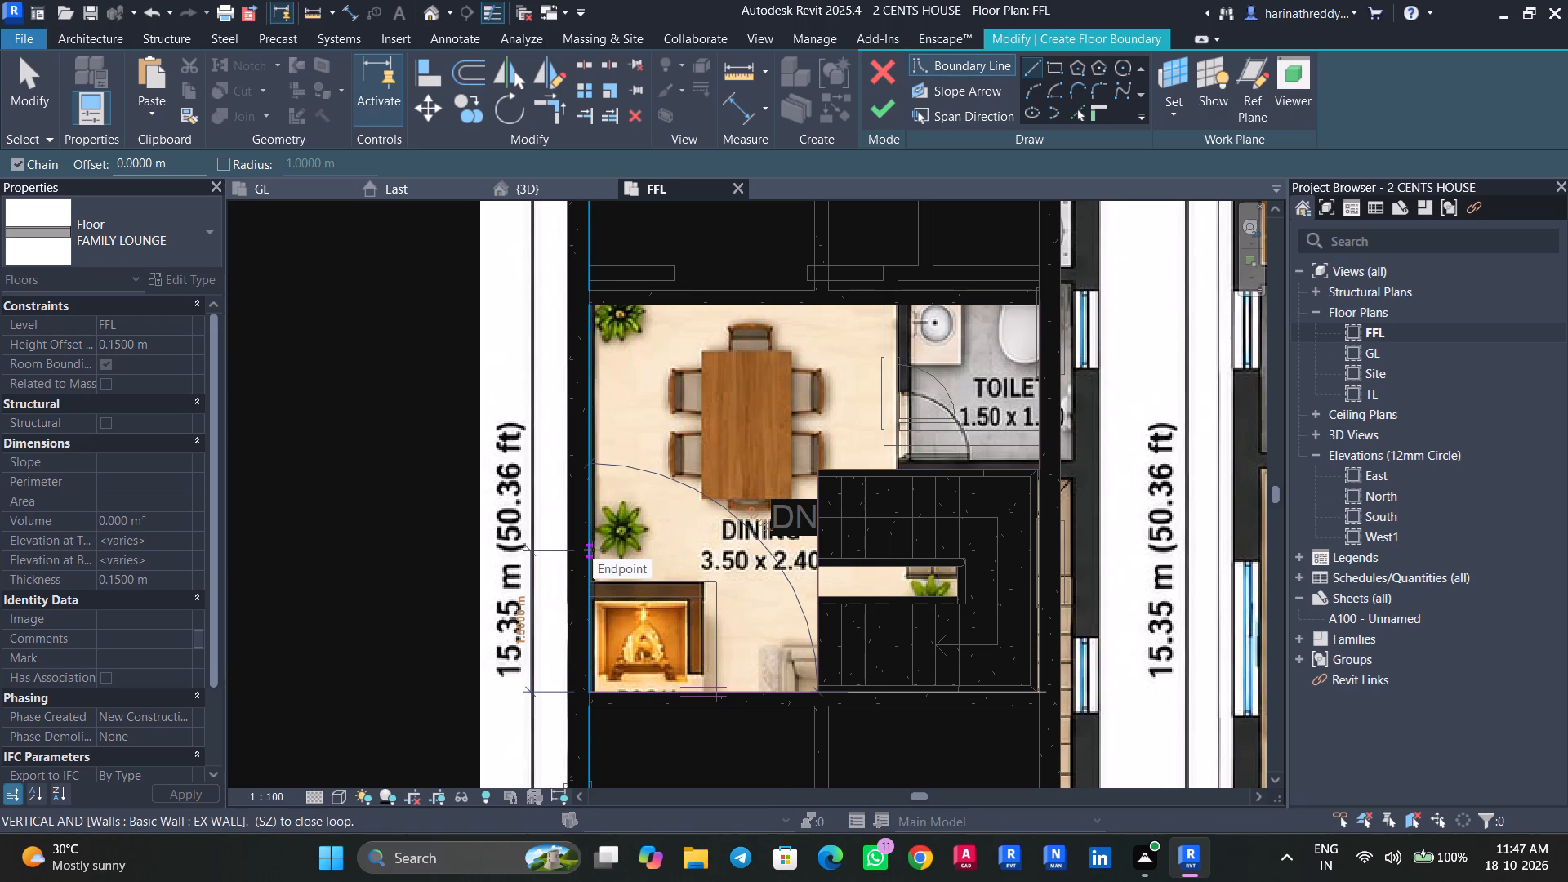
scroll(595, 287, up, 2)
middle_drag(595, 287, 607, 523)
scroll(608, 524, up, 2)
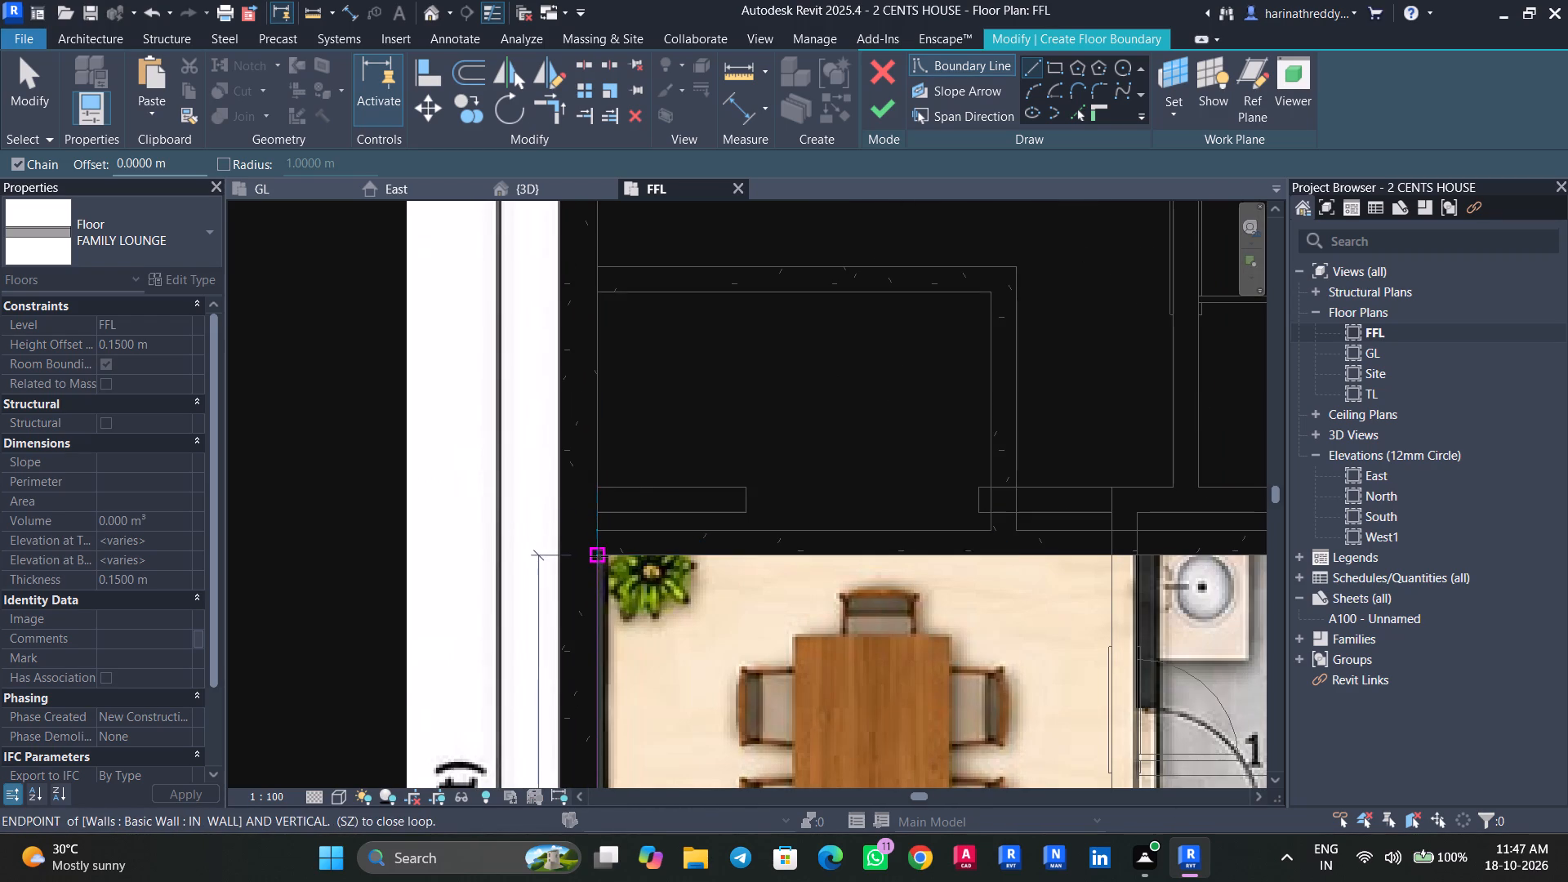
click(599, 556)
middle_drag(982, 569, 290, 559)
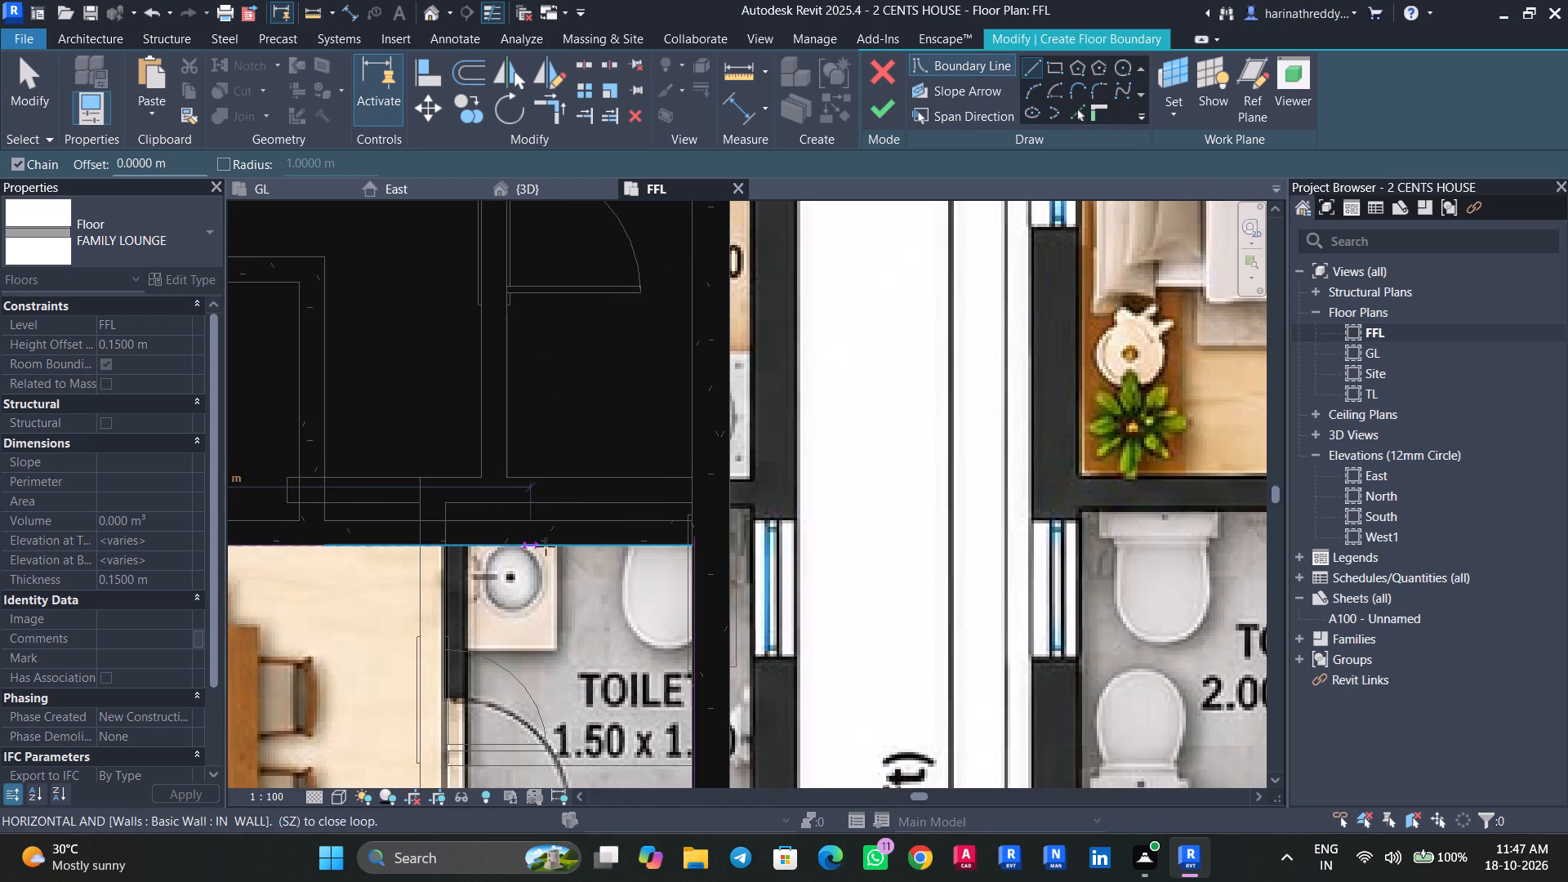
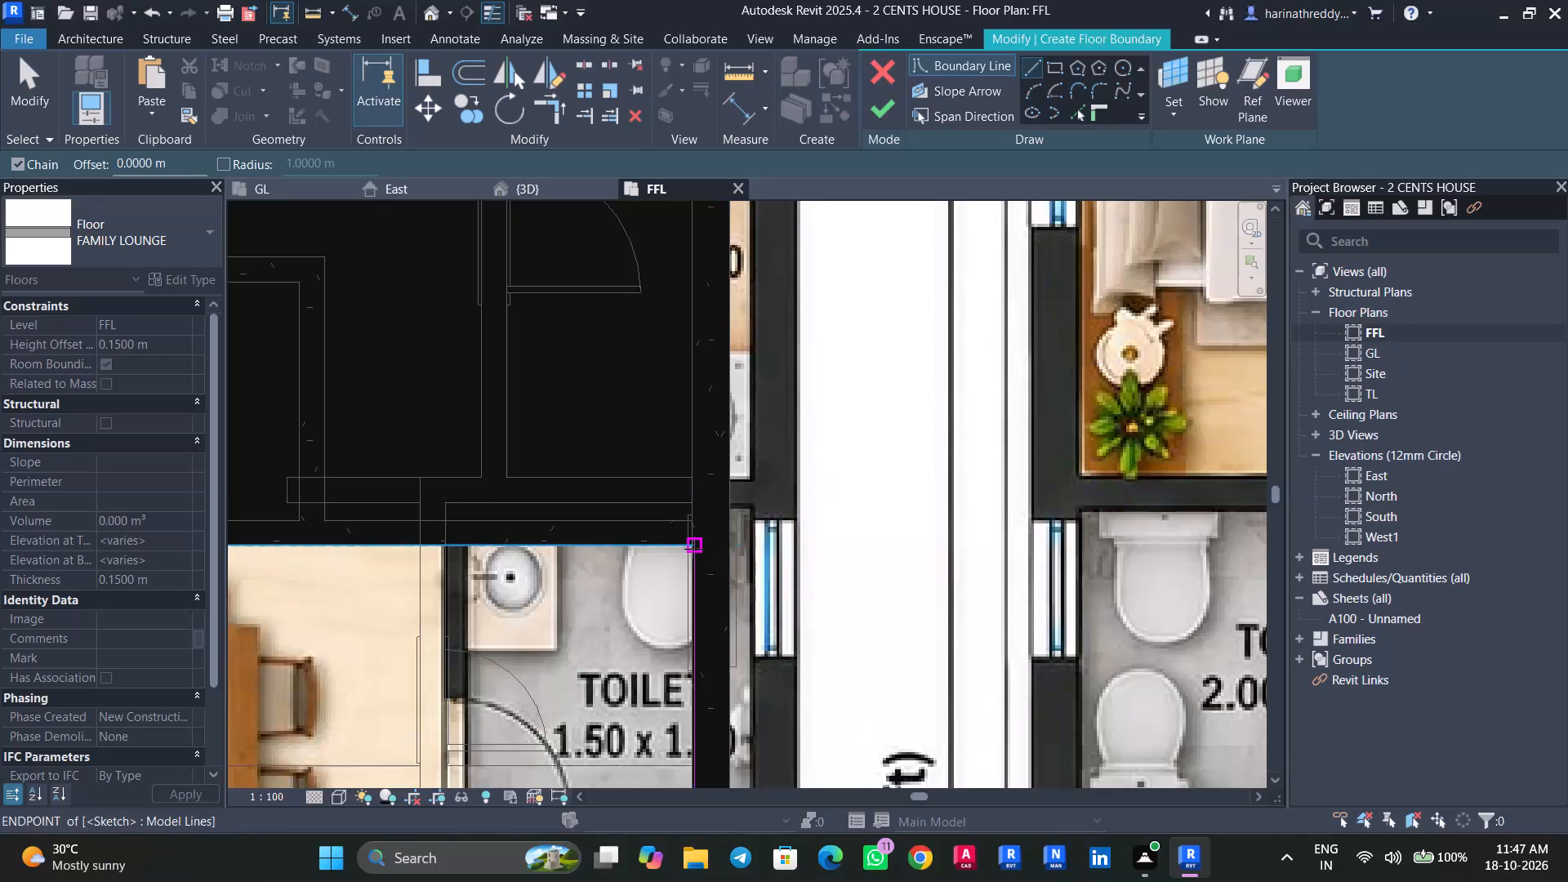
Nudge the floor boundary line beside the toilet one increment inward onto the exterior wall's inner face.
key(Escape)
key(Escape)
scroll(686, 581, up, 7)
click(706, 561)
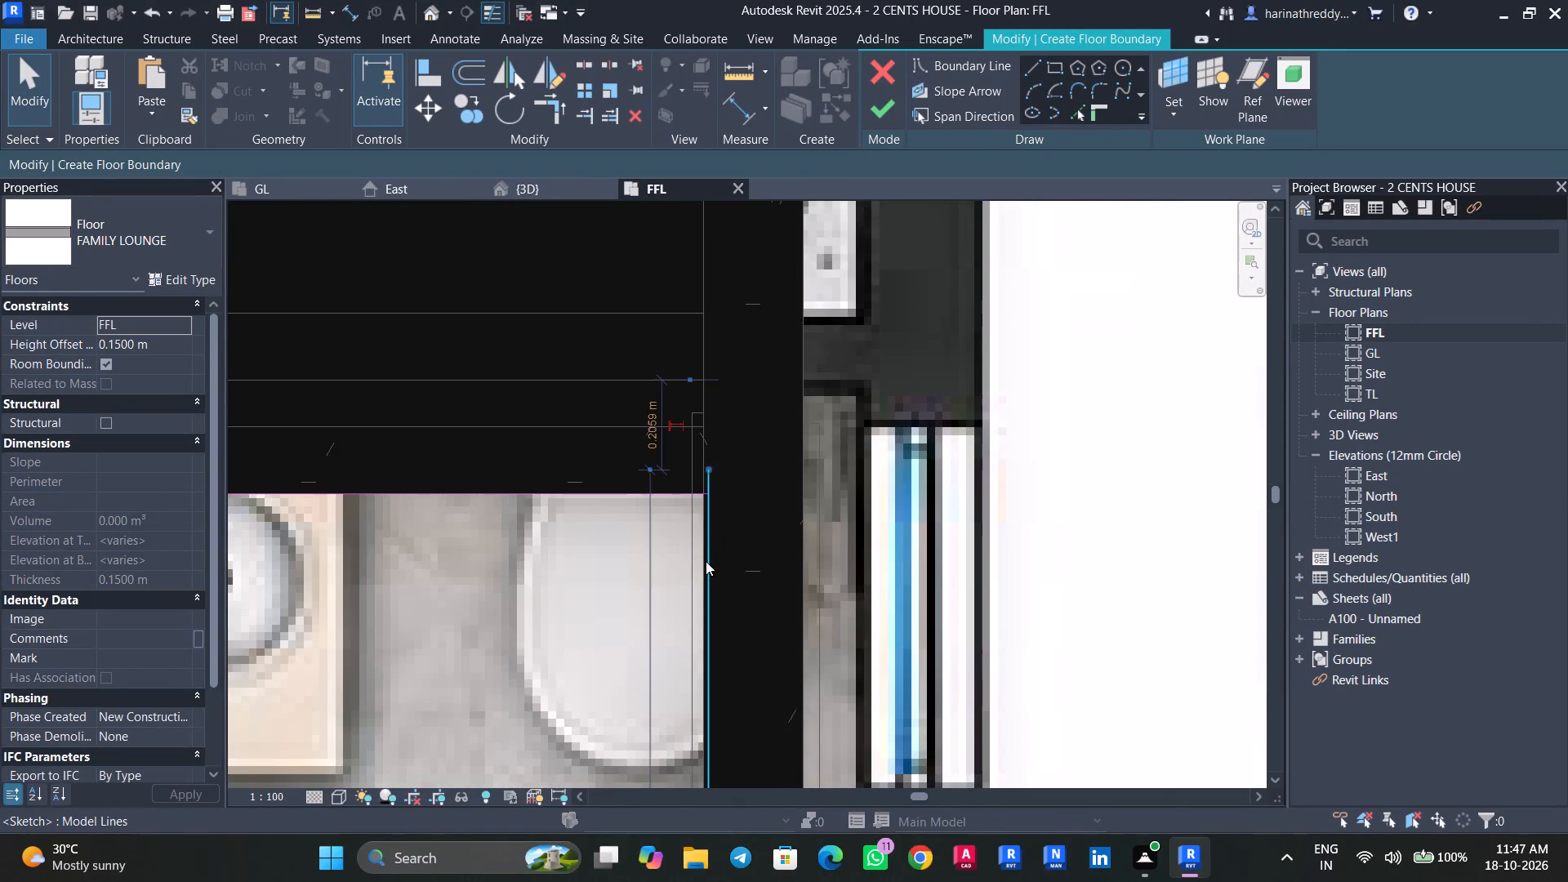
key(Left)
scroll(708, 562, down, 11)
middle_drag(709, 573, 758, 316)
scroll(710, 573, up, 1)
middle_drag(773, 396, 831, 676)
scroll(747, 723, up, 1)
middle_drag(747, 723, 726, 647)
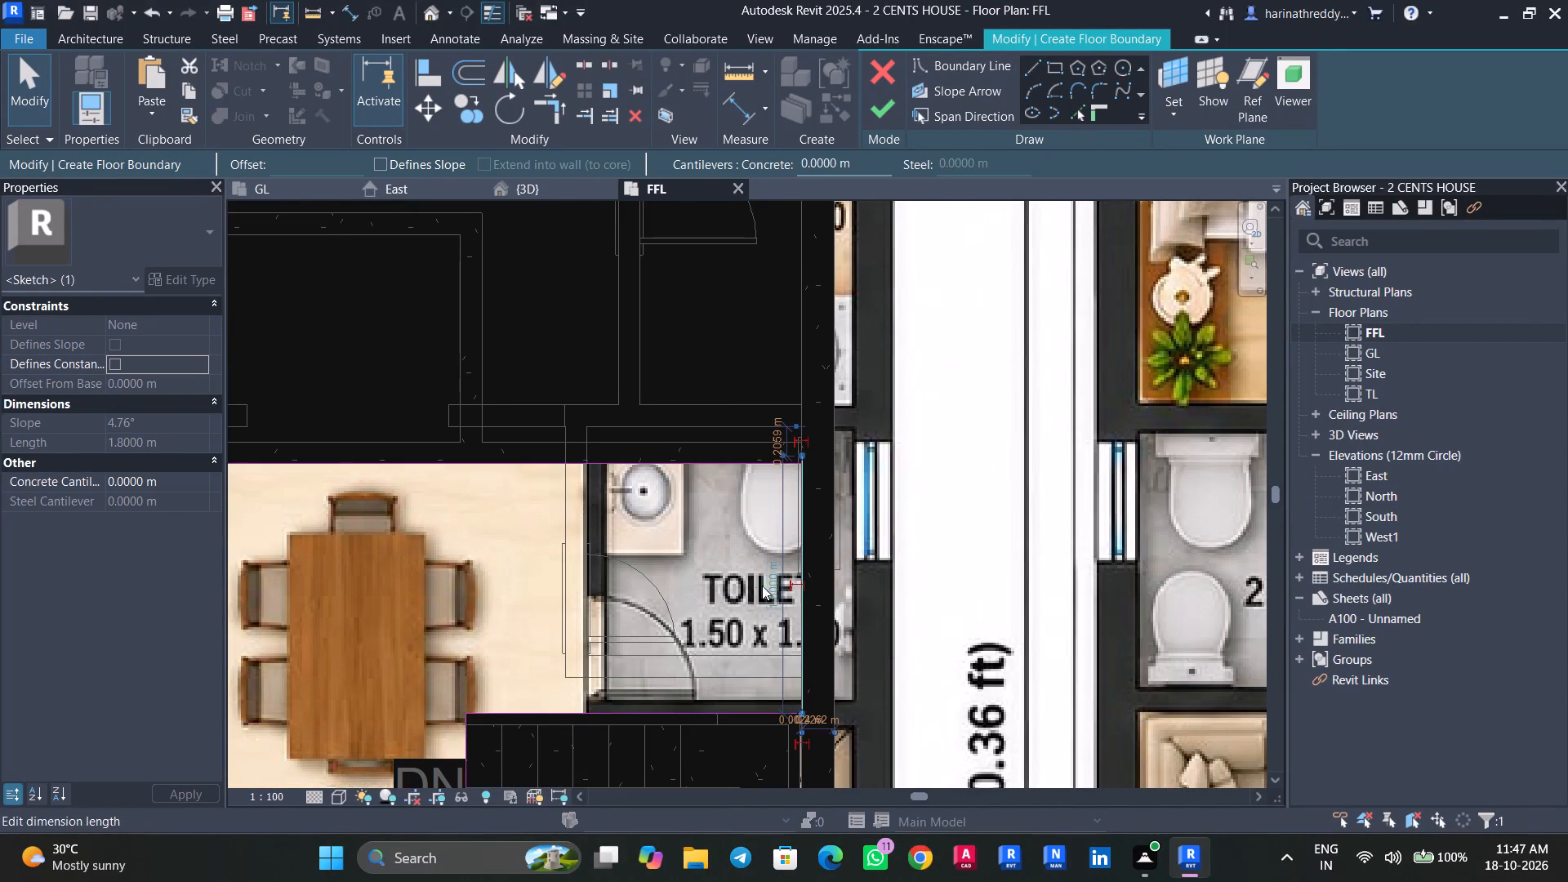
scroll(755, 573, up, 1)
middle_drag(703, 599, 908, 309)
scroll(908, 309, up, 1)
key(Escape)
key(Escape)
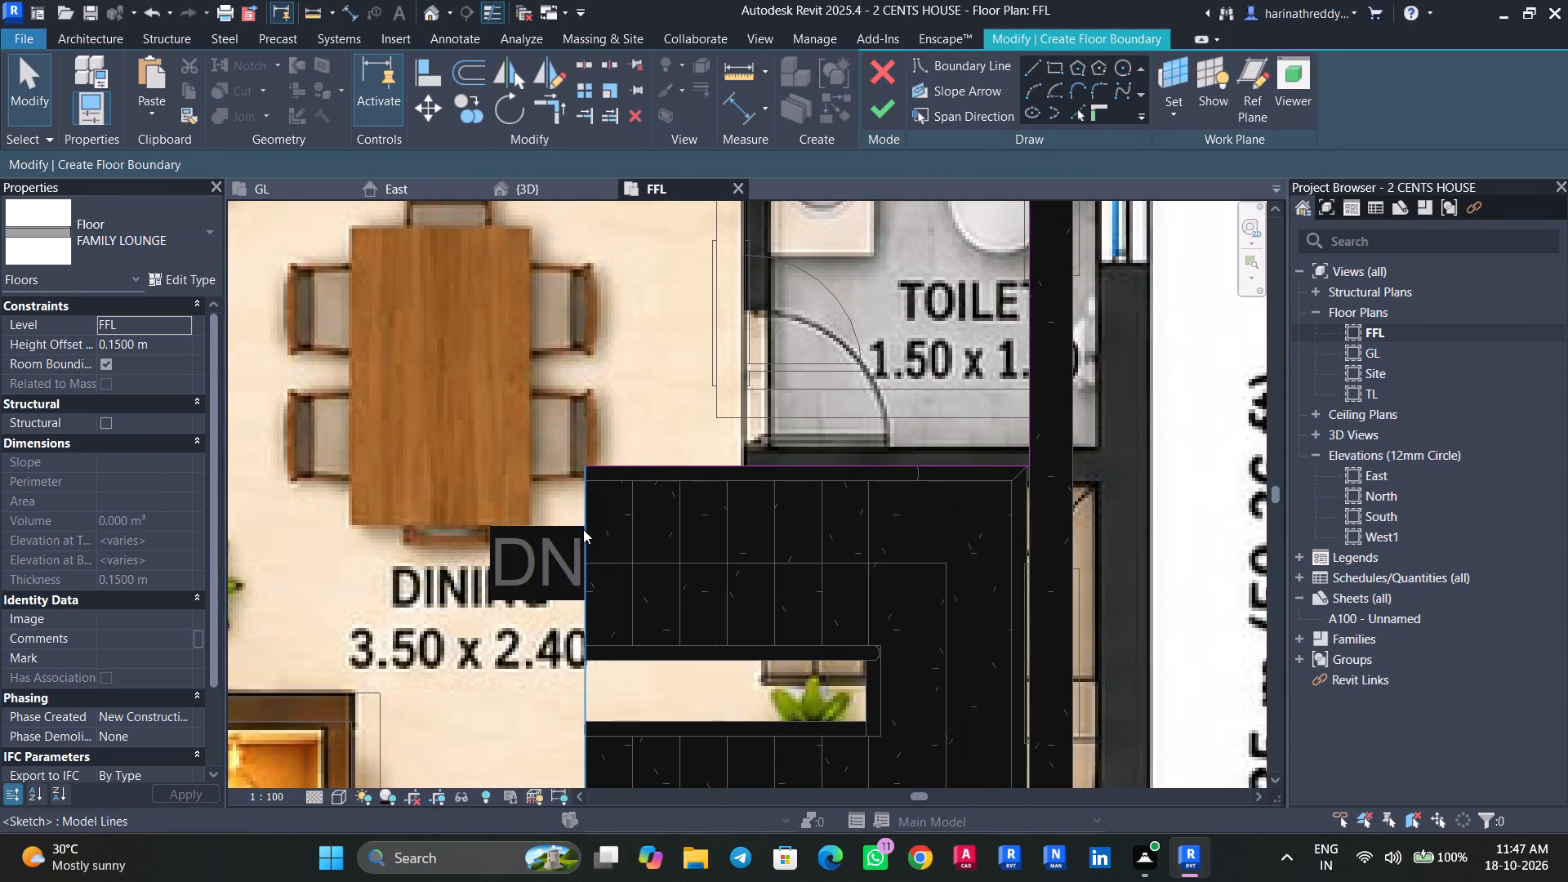
Trim the floor boundary lines to a clean corner at the toilet's outer corner.
middle_drag(716, 454, 412, 732)
key(t)
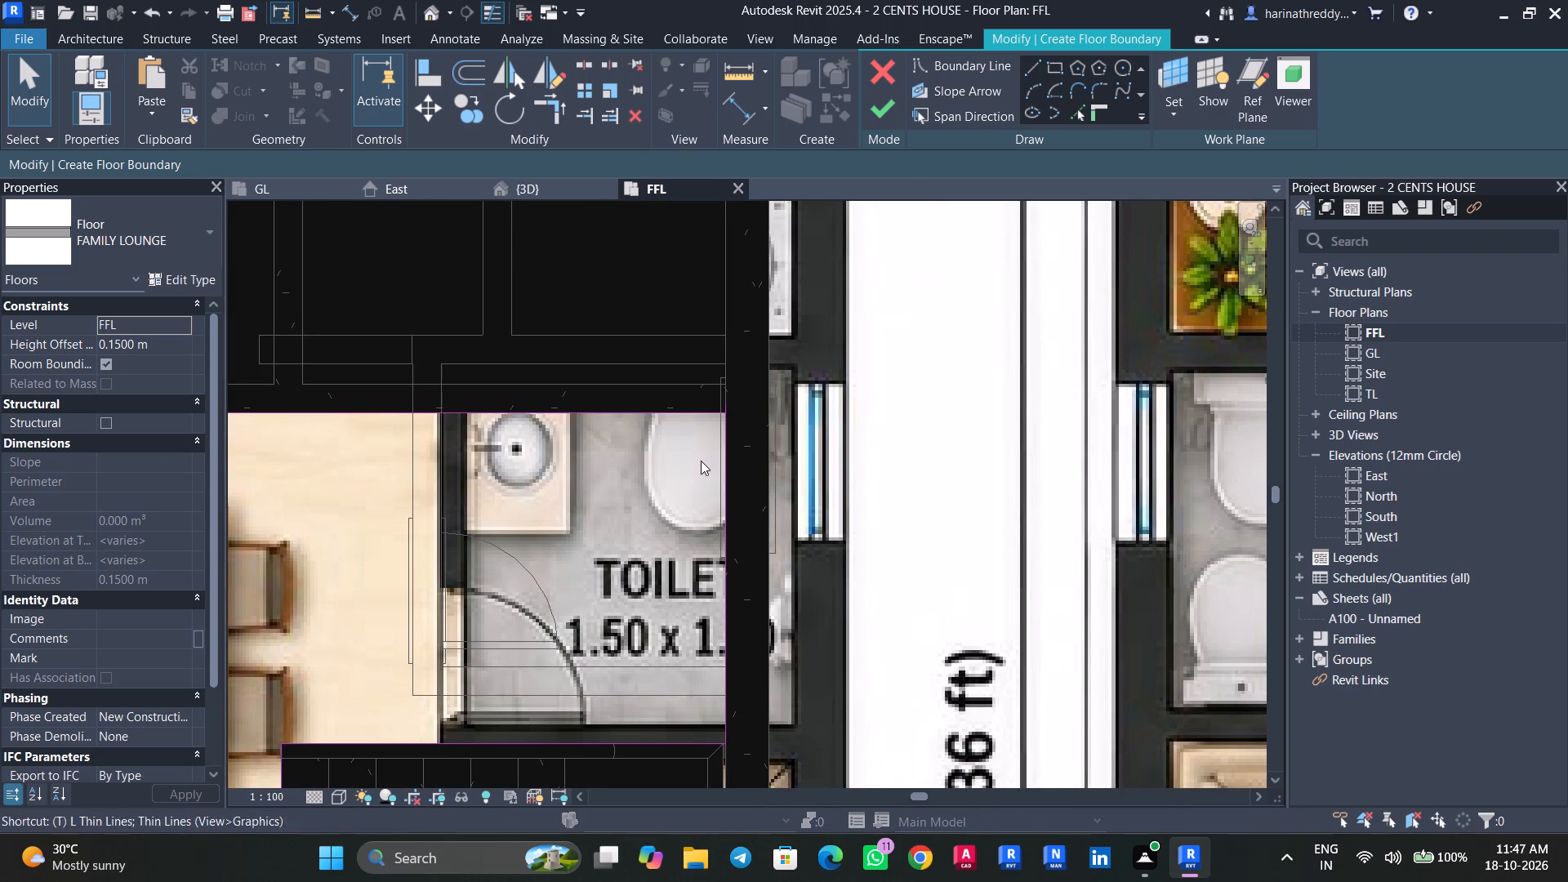
key(r)
scroll(711, 464, up, 8)
click(742, 385)
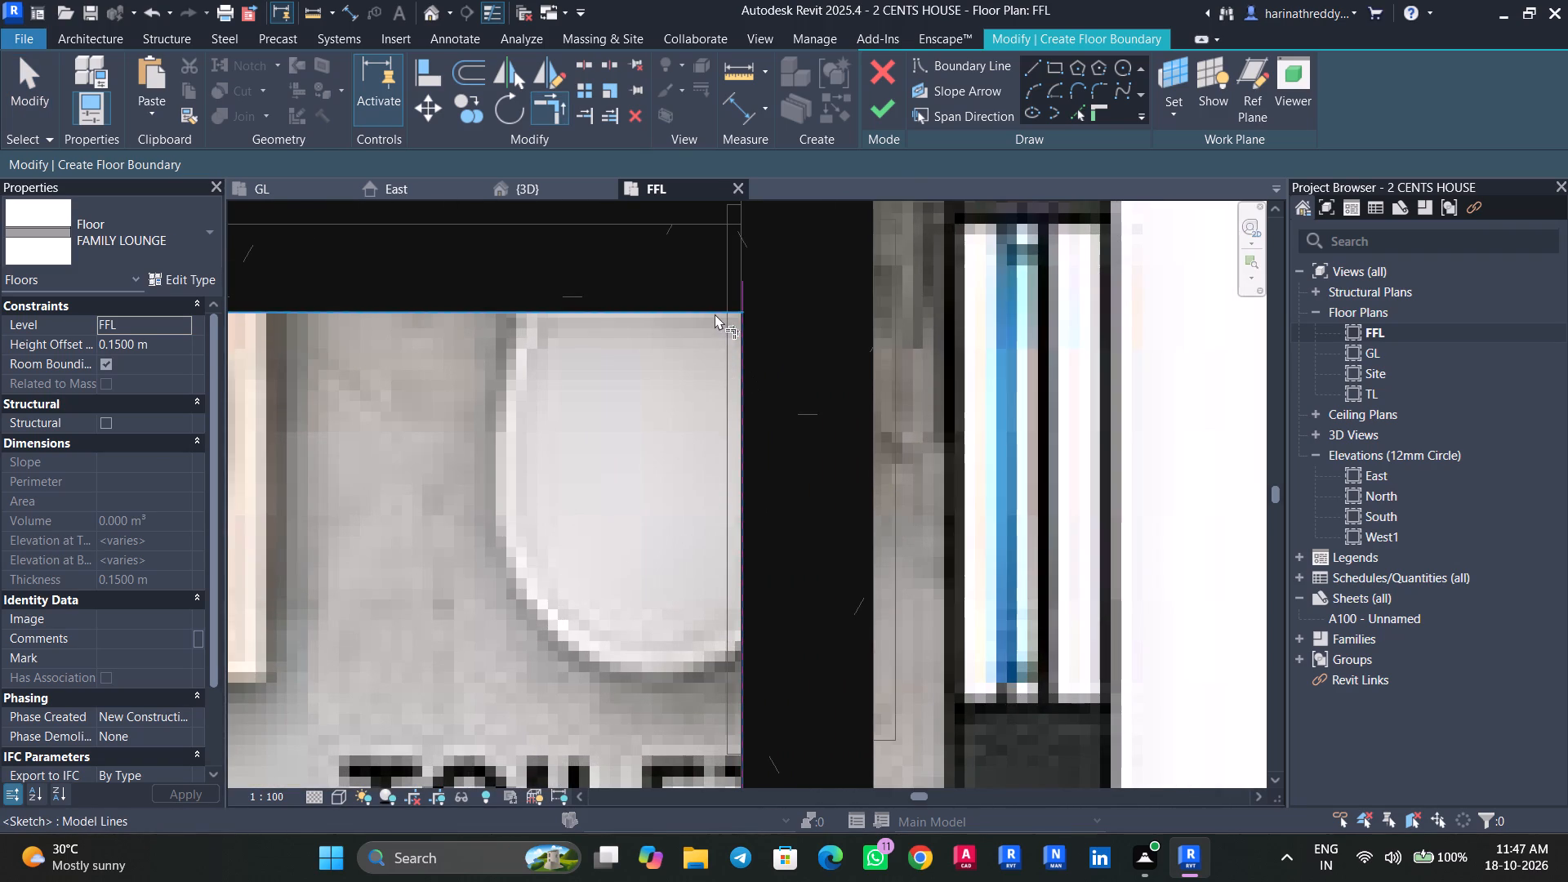
click(715, 314)
key(Escape)
key(Escape)
scroll(666, 434, down, 6)
Finish the FAMILY LOUNGE floor without attaching the walls to its bottom, and open the 3D view.
click(874, 118)
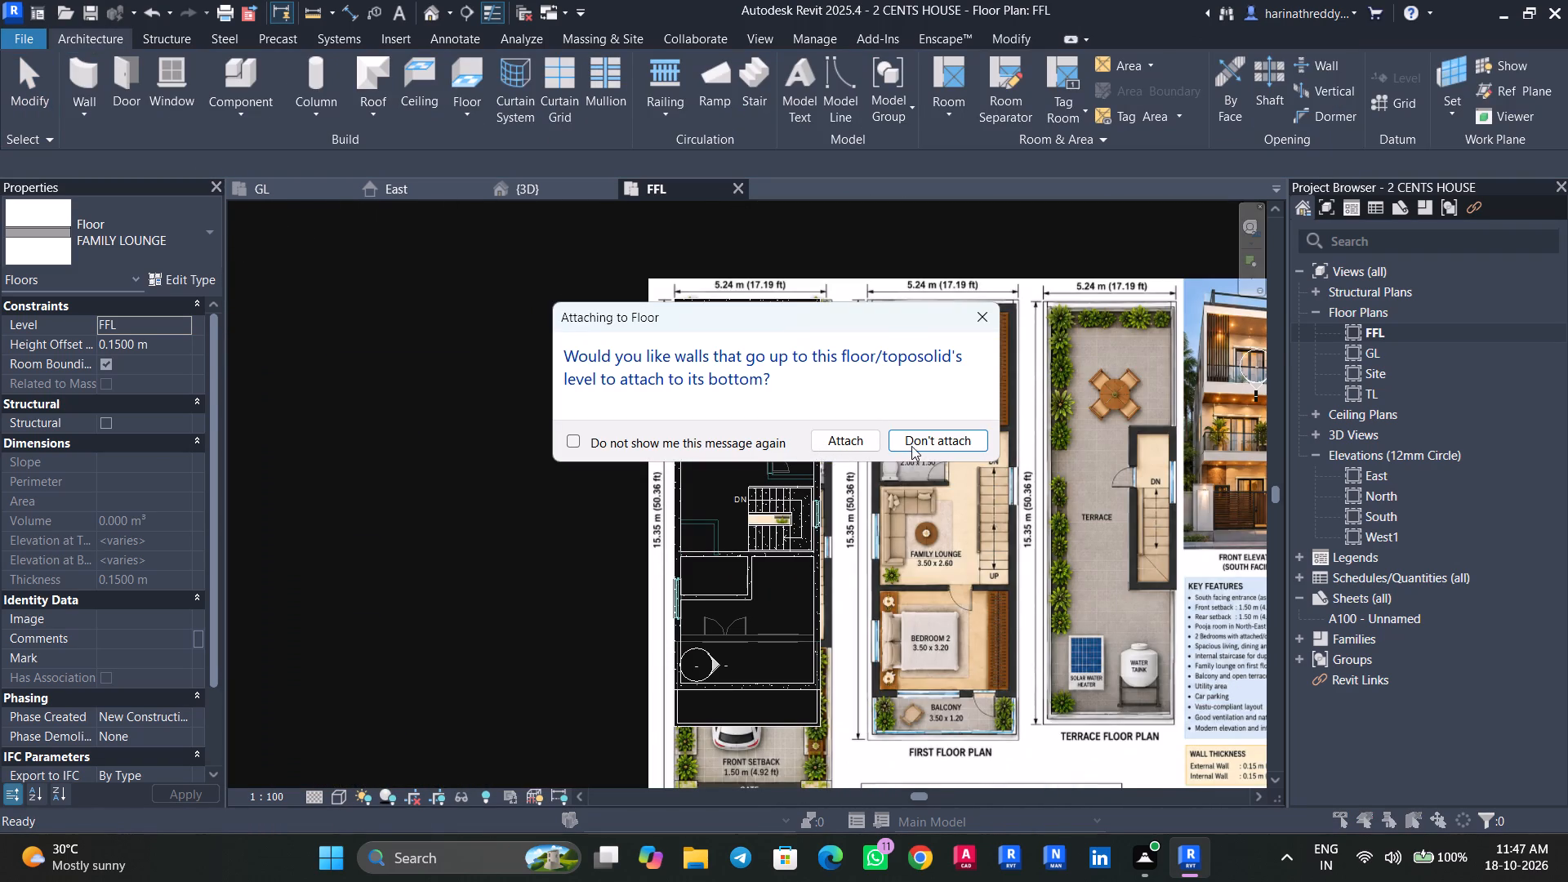
click(914, 446)
click(518, 189)
key(Escape)
key(Escape)
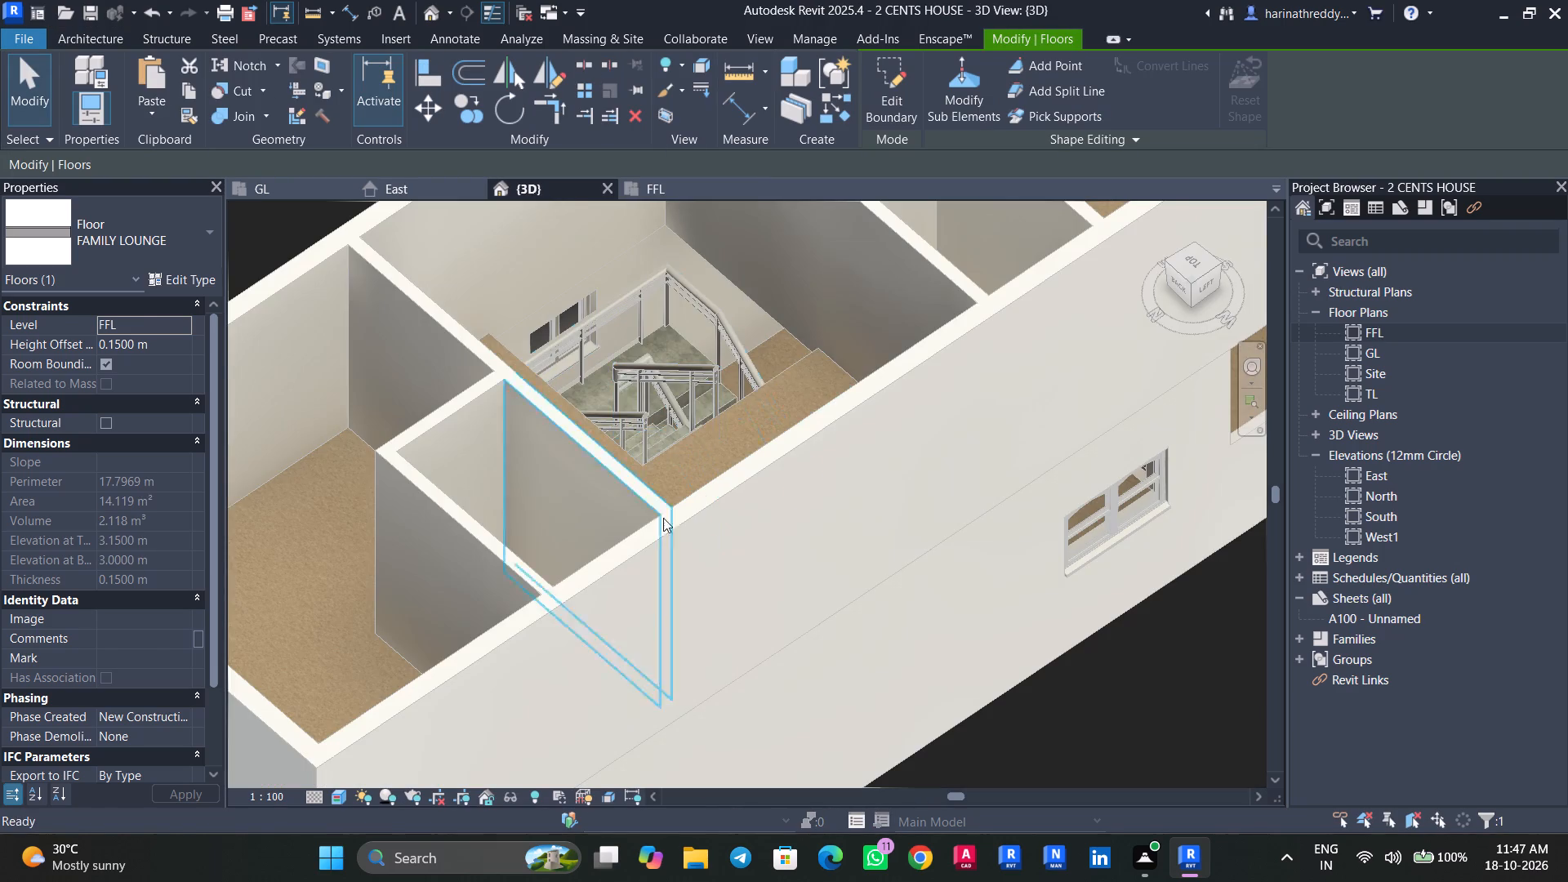
Examine how the lounge floor meets the staircase's top end from several sides in 3D.
scroll(712, 594, down, 2)
shift+middle_drag(715, 616, 448, 866)
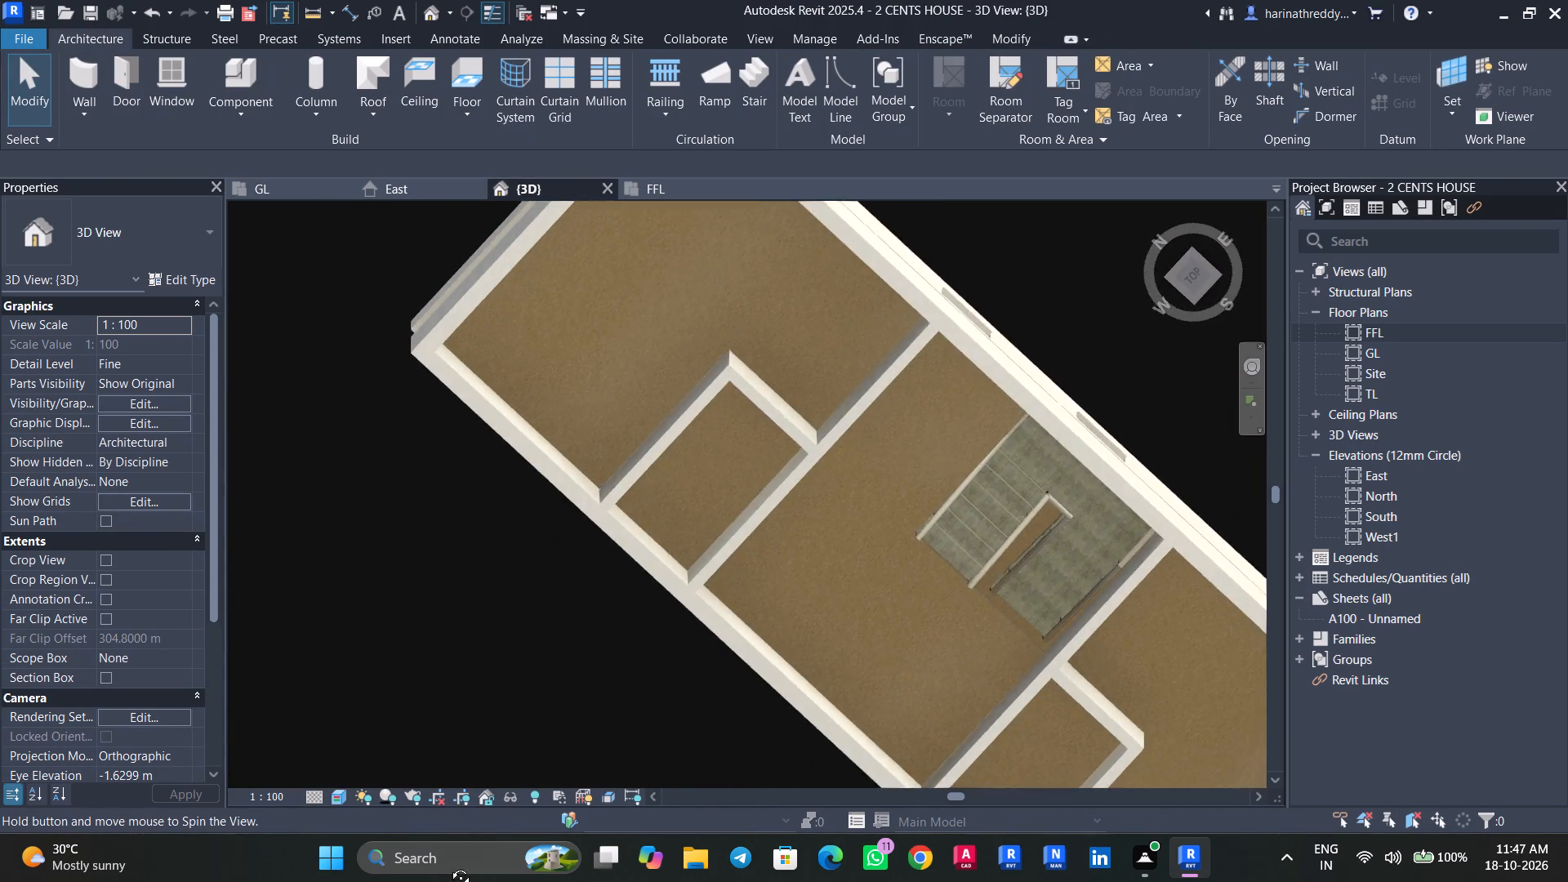
shift+middle_drag(448, 866, 519, 700)
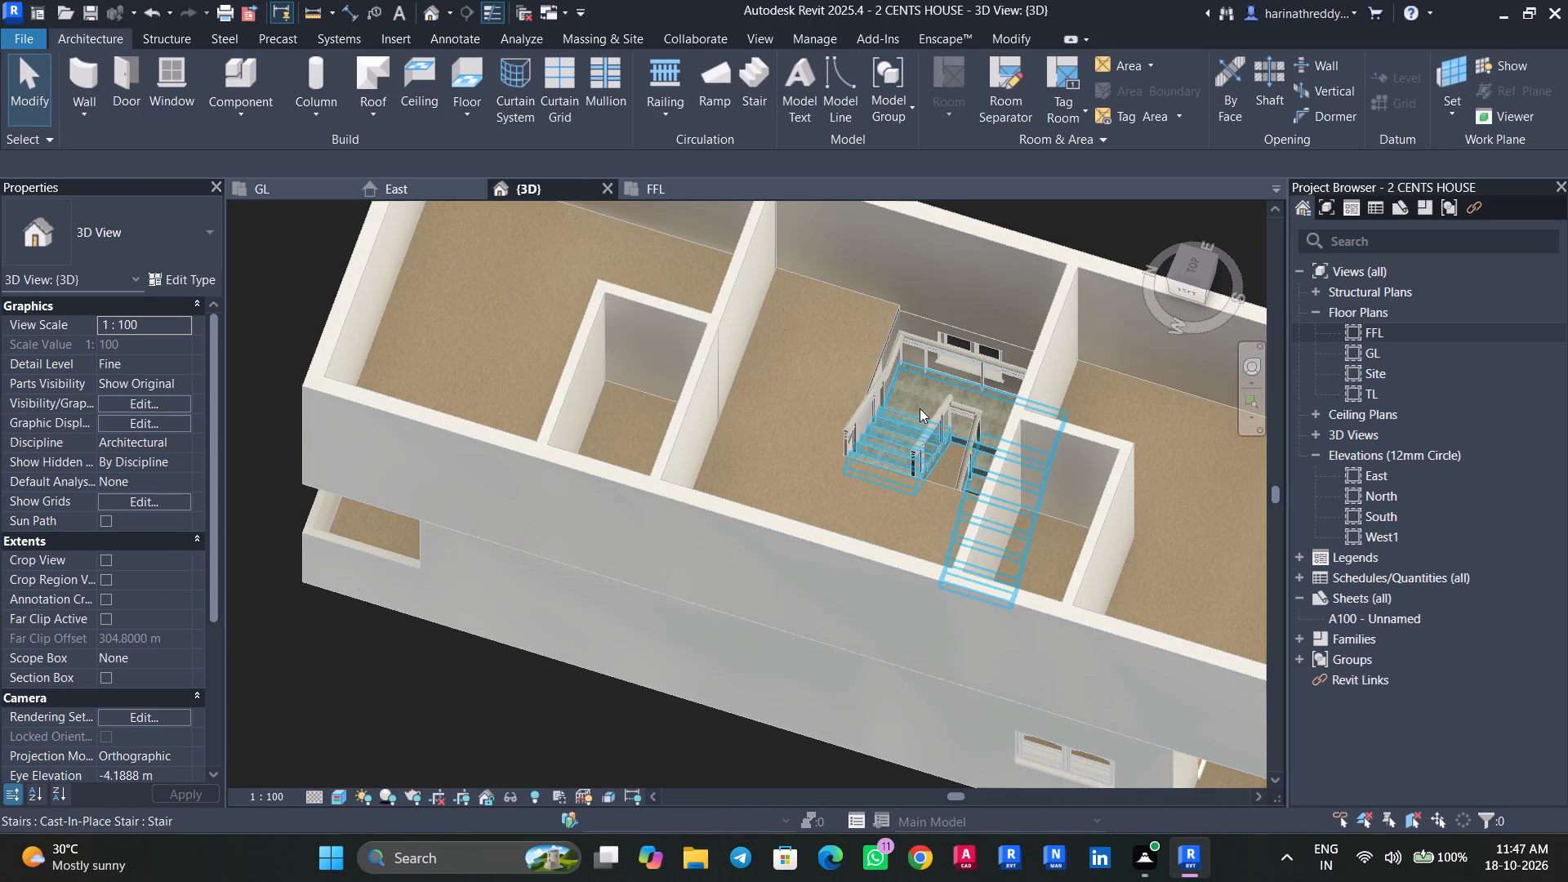
click(920, 408)
shift+middle_drag(941, 447, 462, 440)
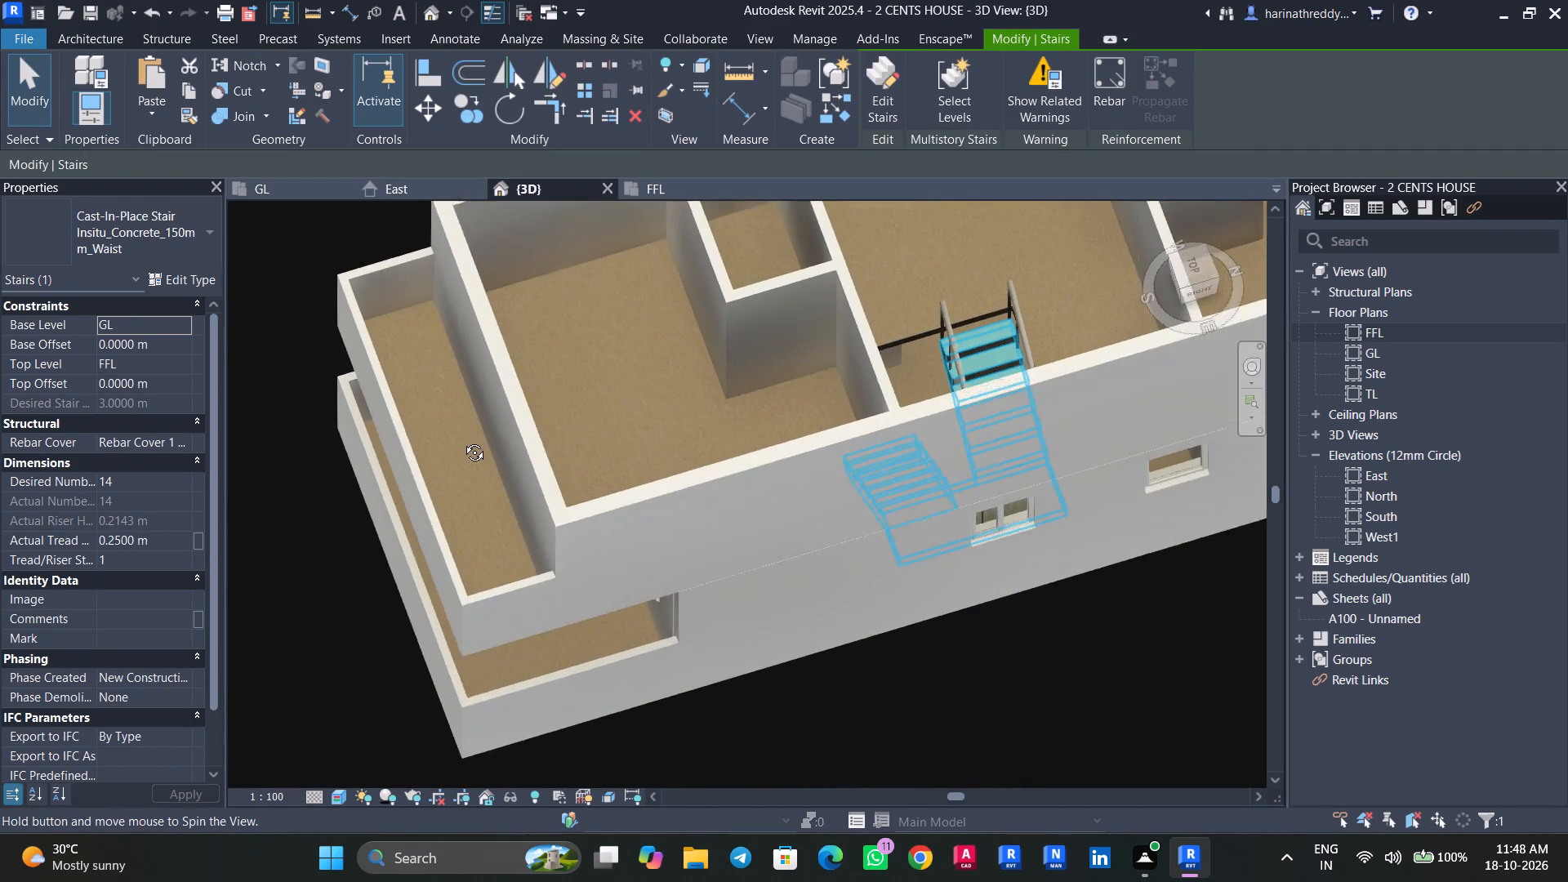
shift+middle_drag(462, 440, 710, 533)
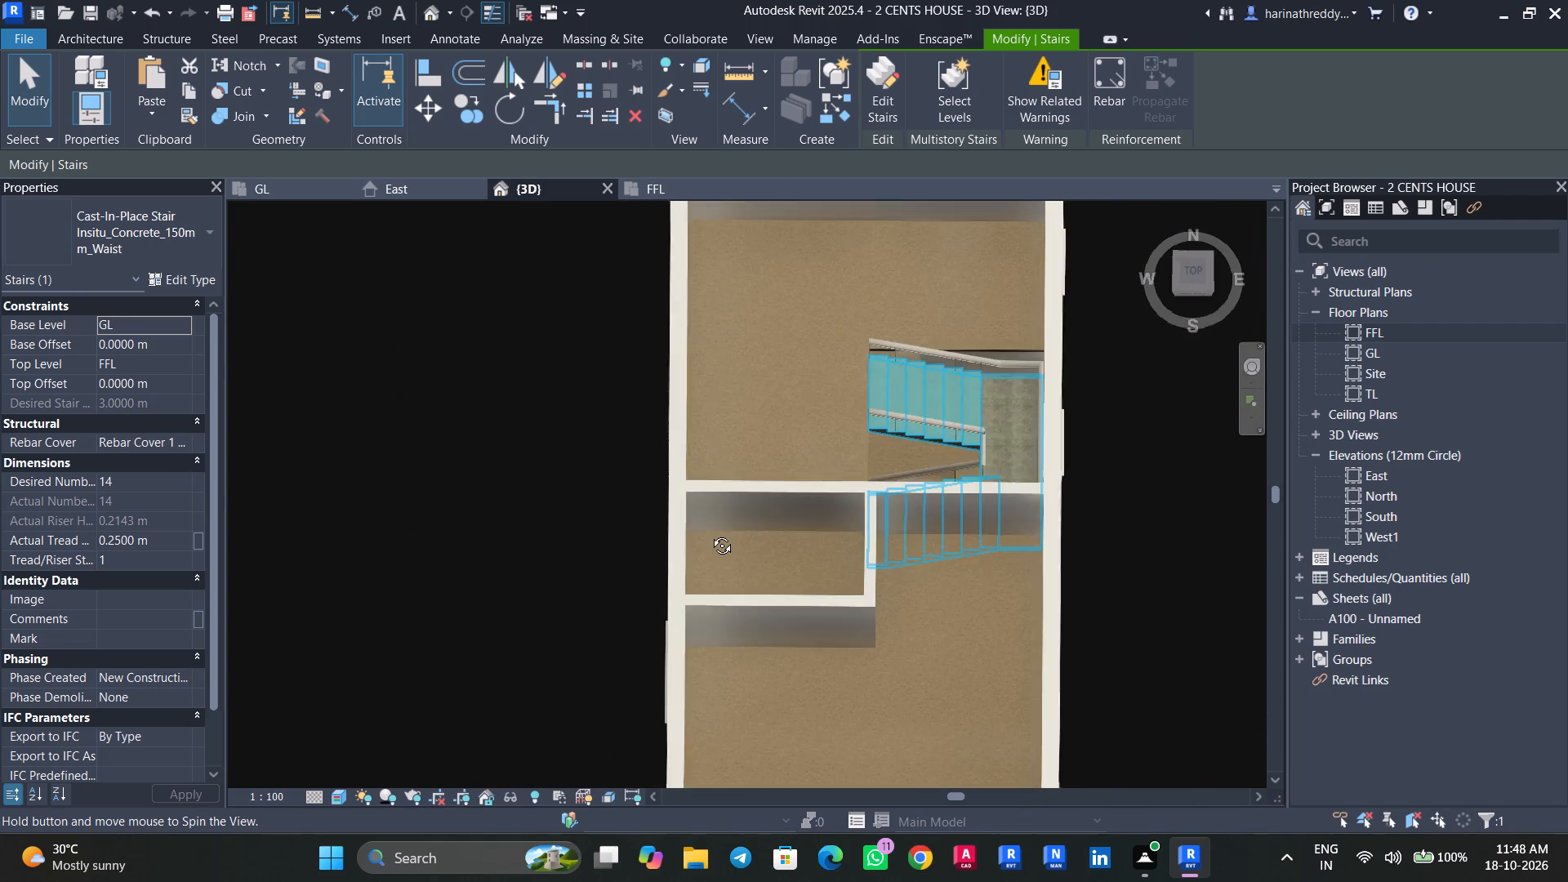
shift+middle_drag(710, 533, 858, 448)
key(Escape)
key(Escape)
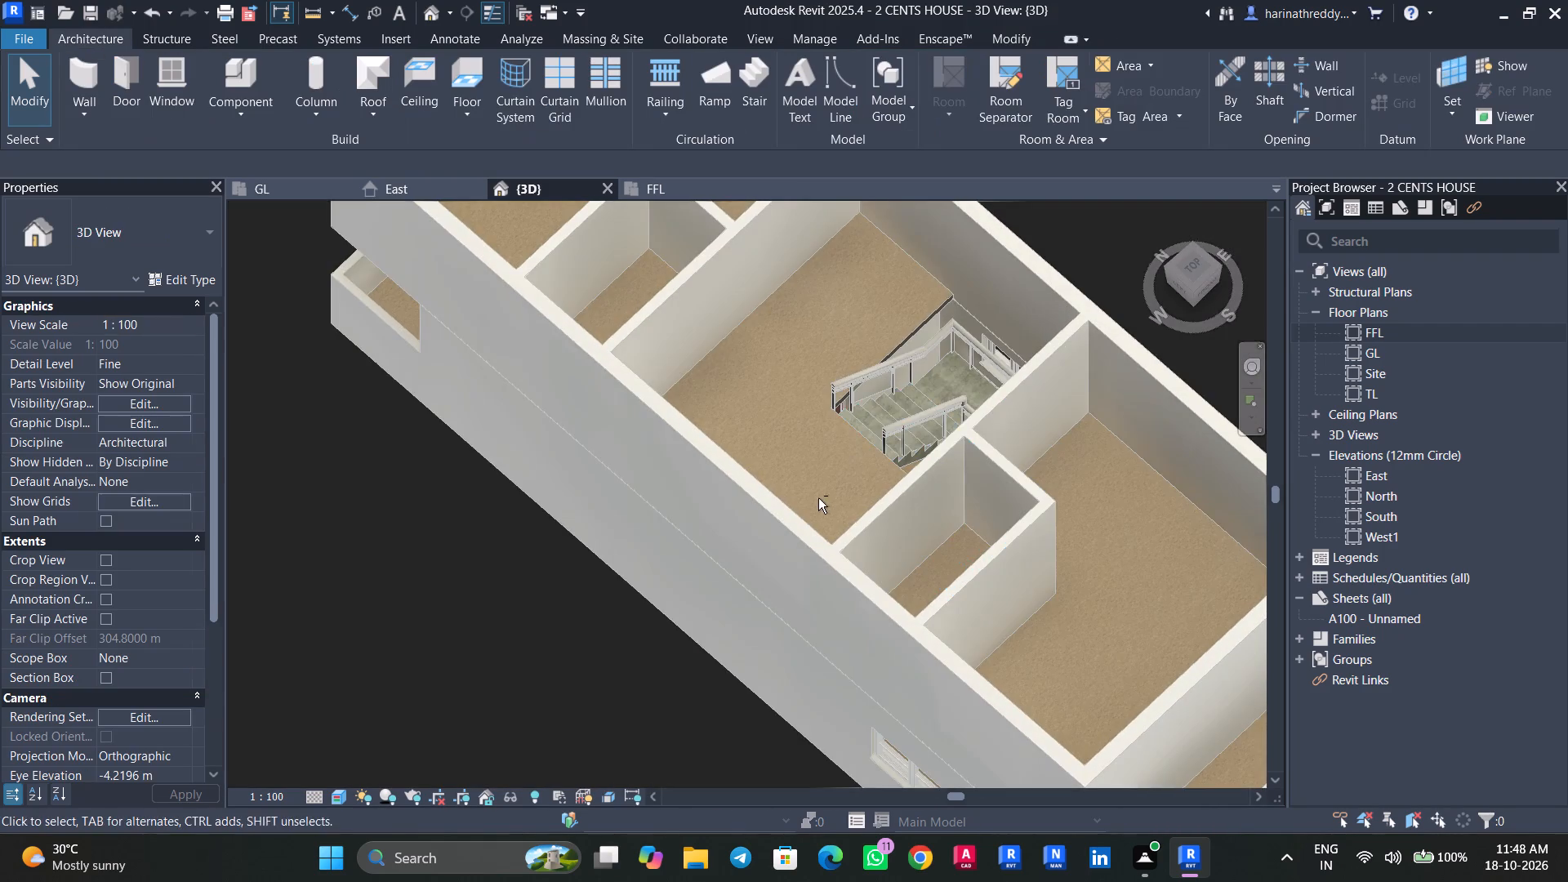
shift+middle_drag(817, 499, 479, 540)
scroll(943, 387, up, 12)
shift+middle_drag(960, 378, 933, 336)
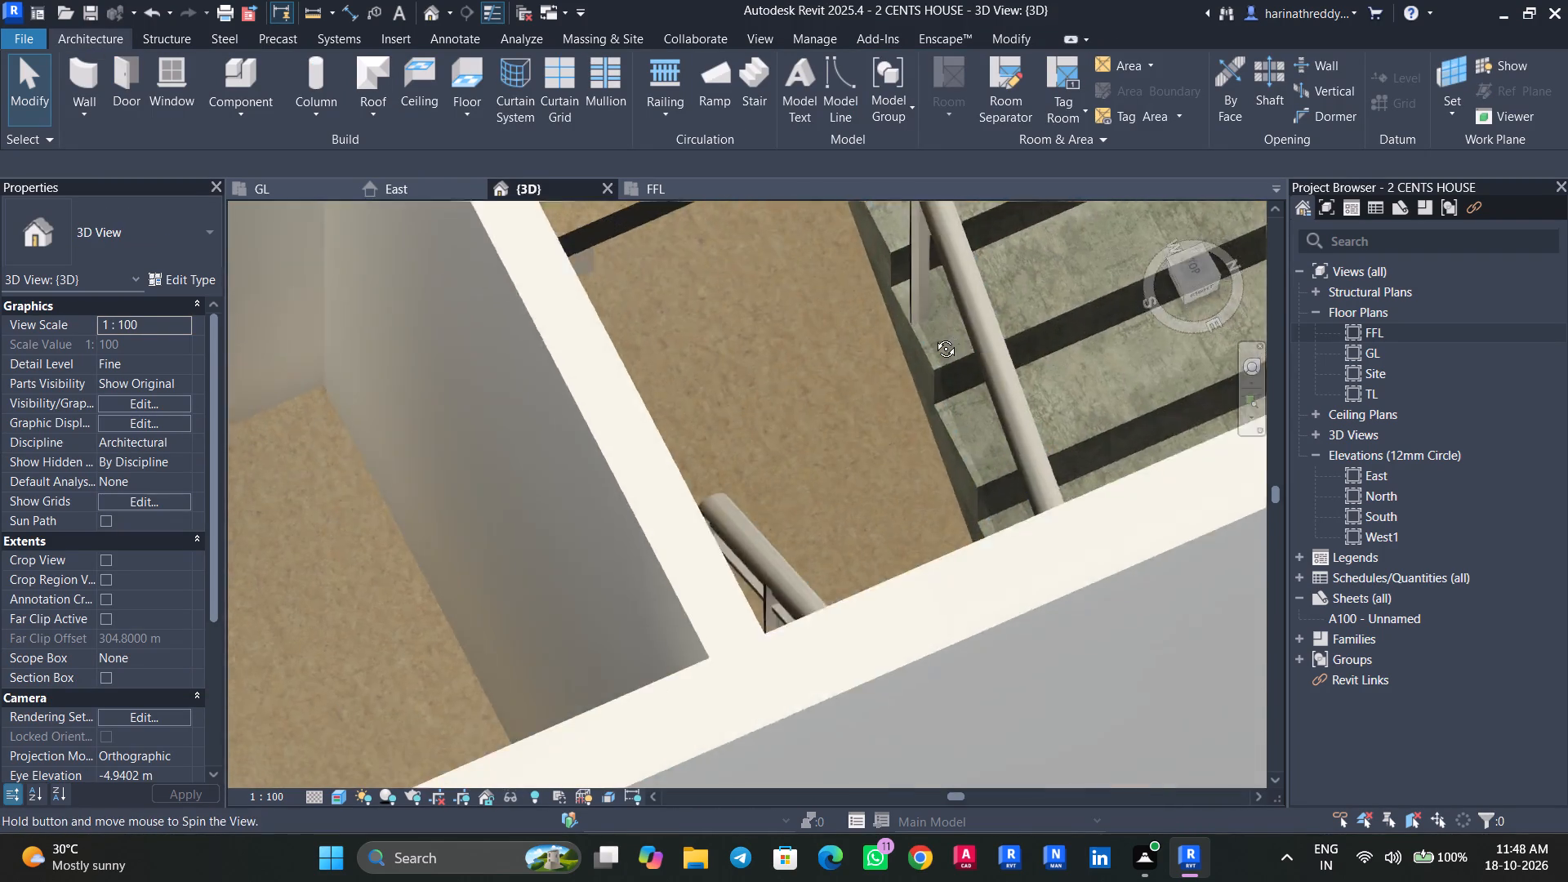
shift+middle_drag(933, 336, 930, 304)
middle_drag(938, 303, 911, 739)
Set the staircase's desired number of risers to 13.
click(1041, 586)
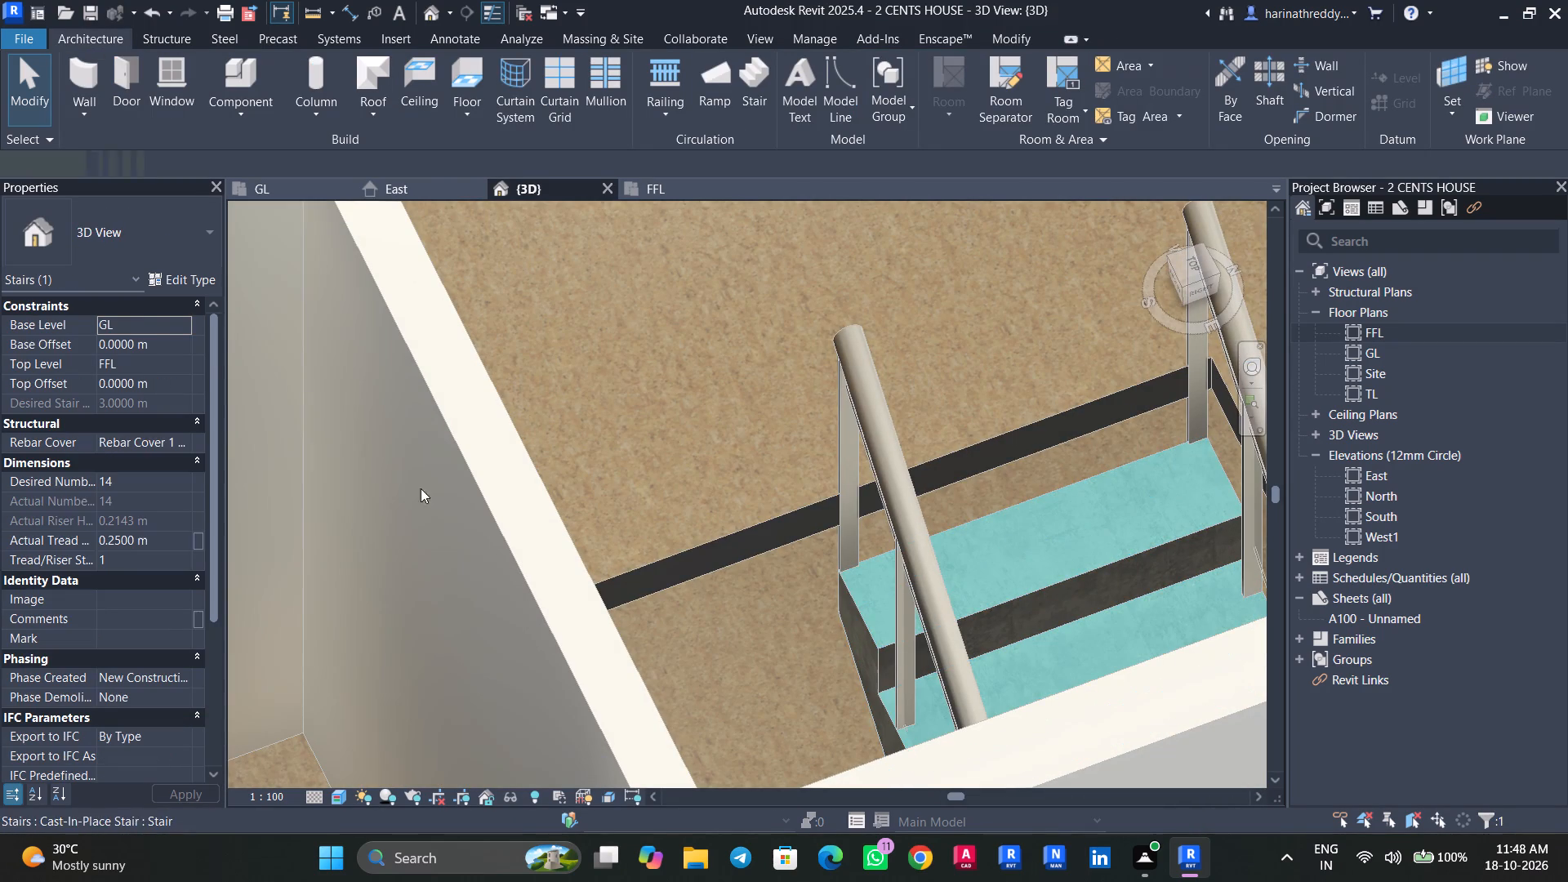
click(171, 479)
text(13)
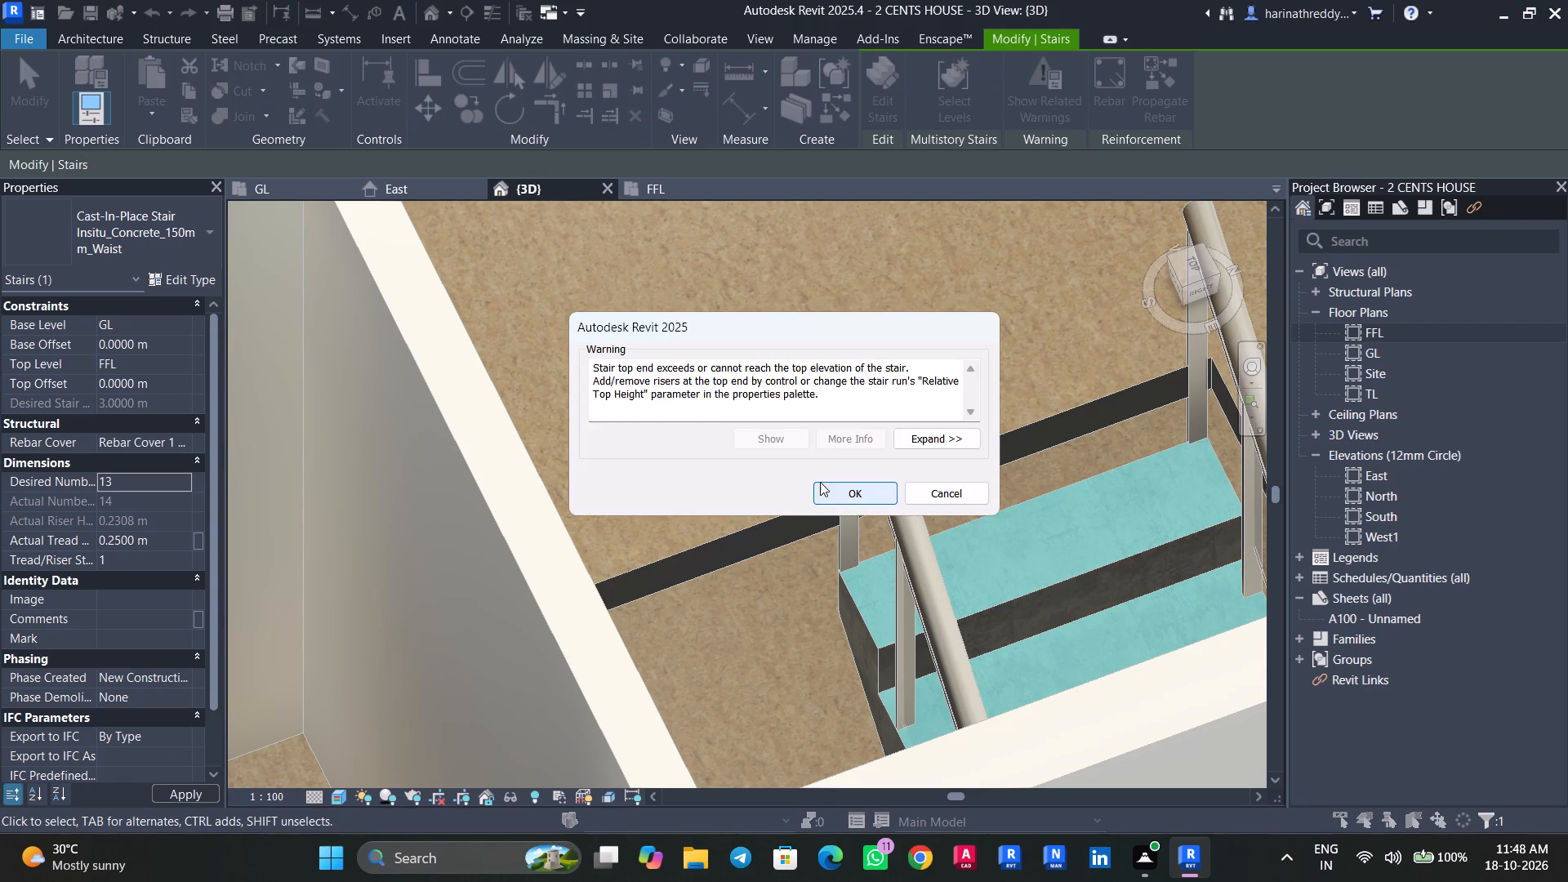
click(820, 482)
key(Escape)
key(Escape)
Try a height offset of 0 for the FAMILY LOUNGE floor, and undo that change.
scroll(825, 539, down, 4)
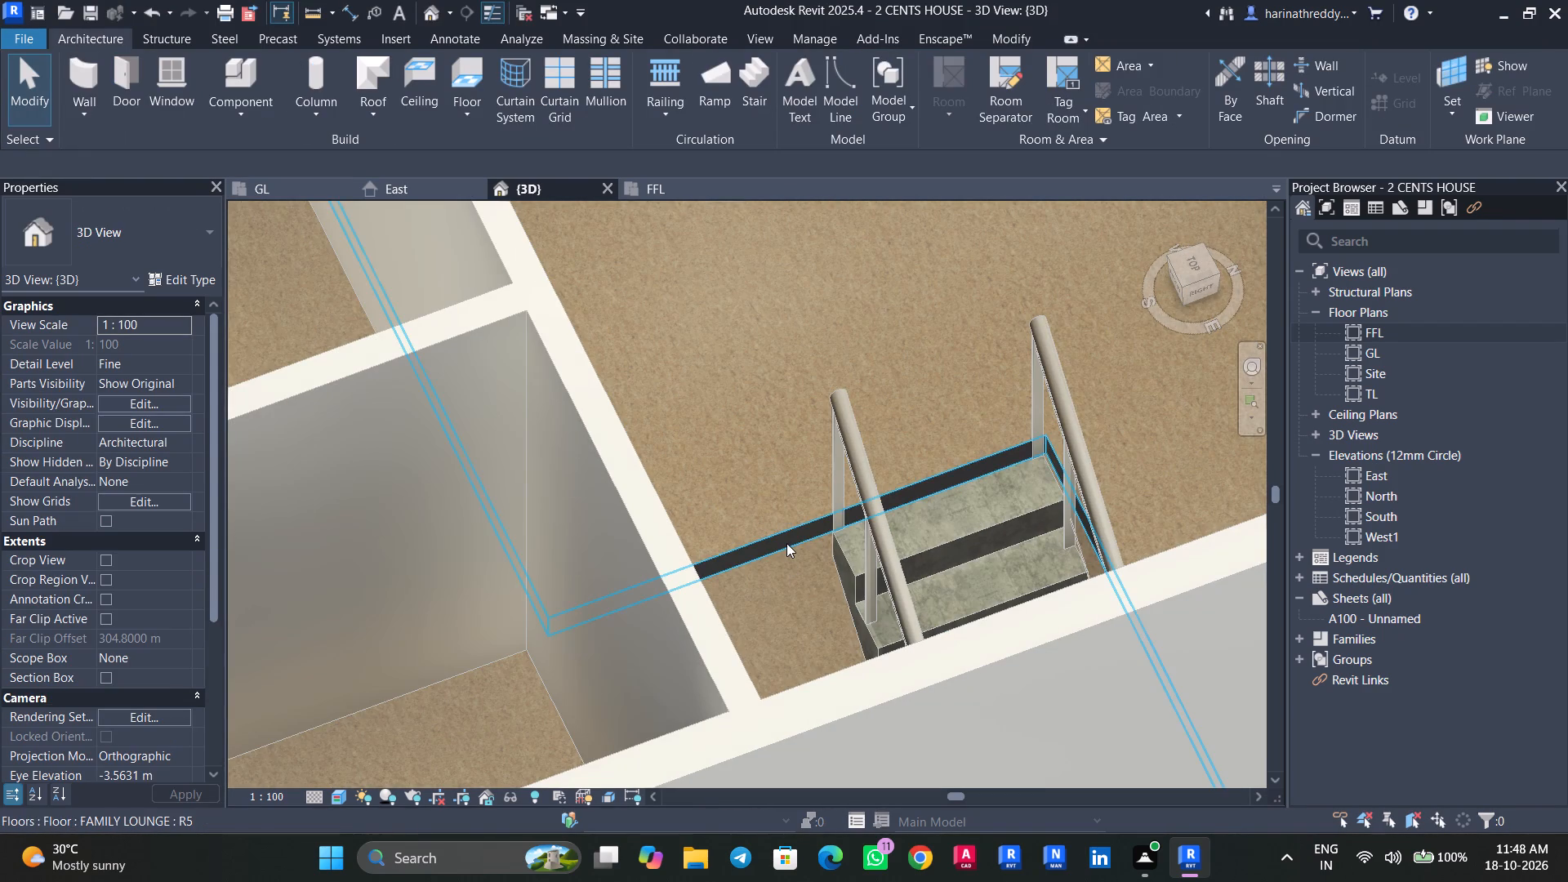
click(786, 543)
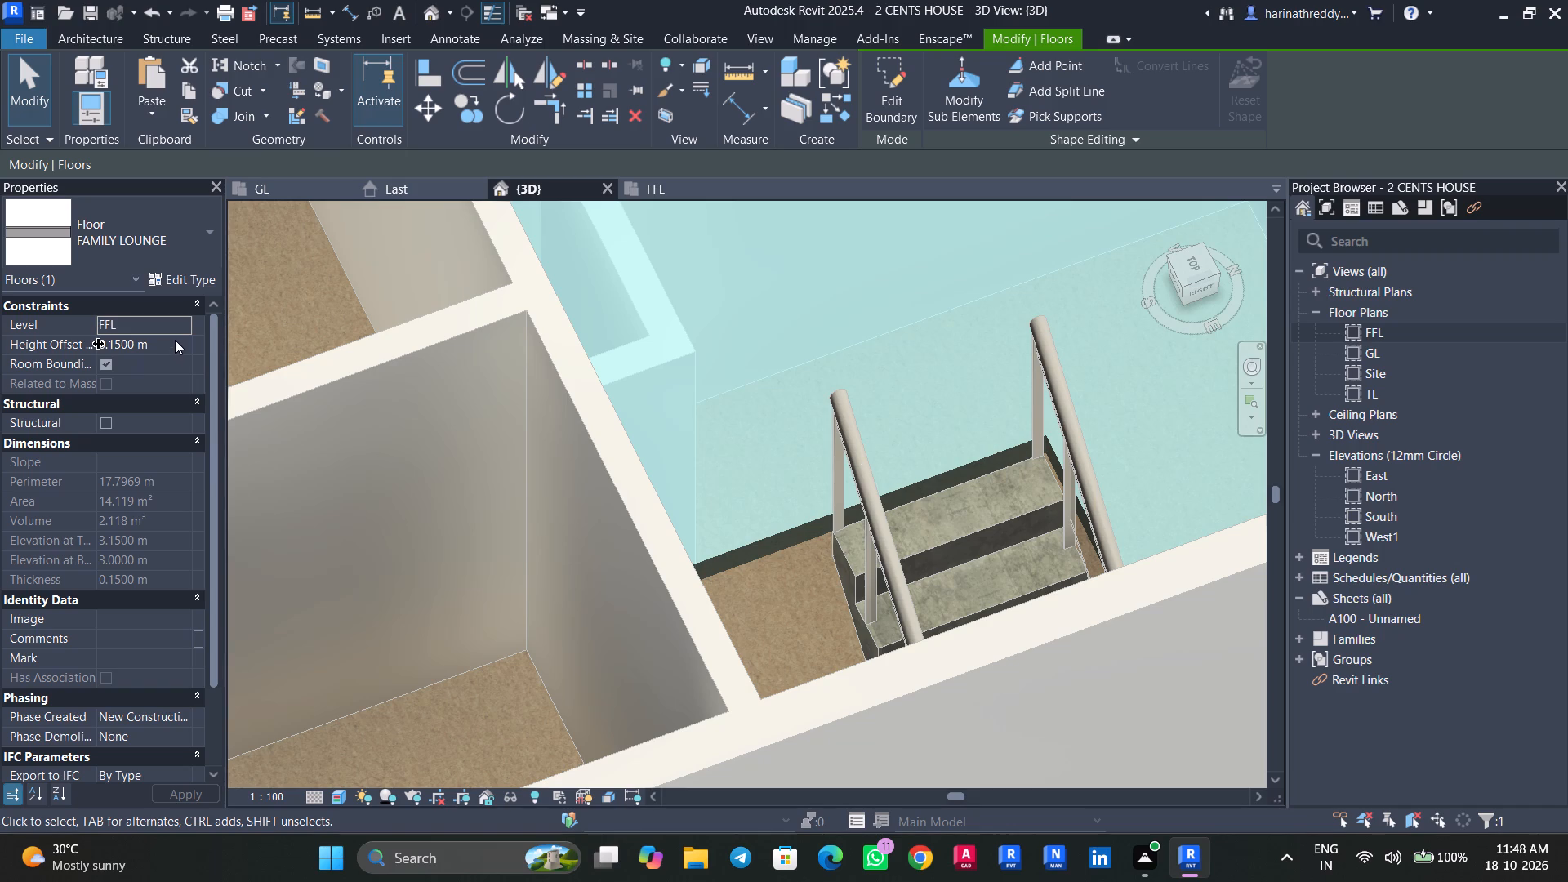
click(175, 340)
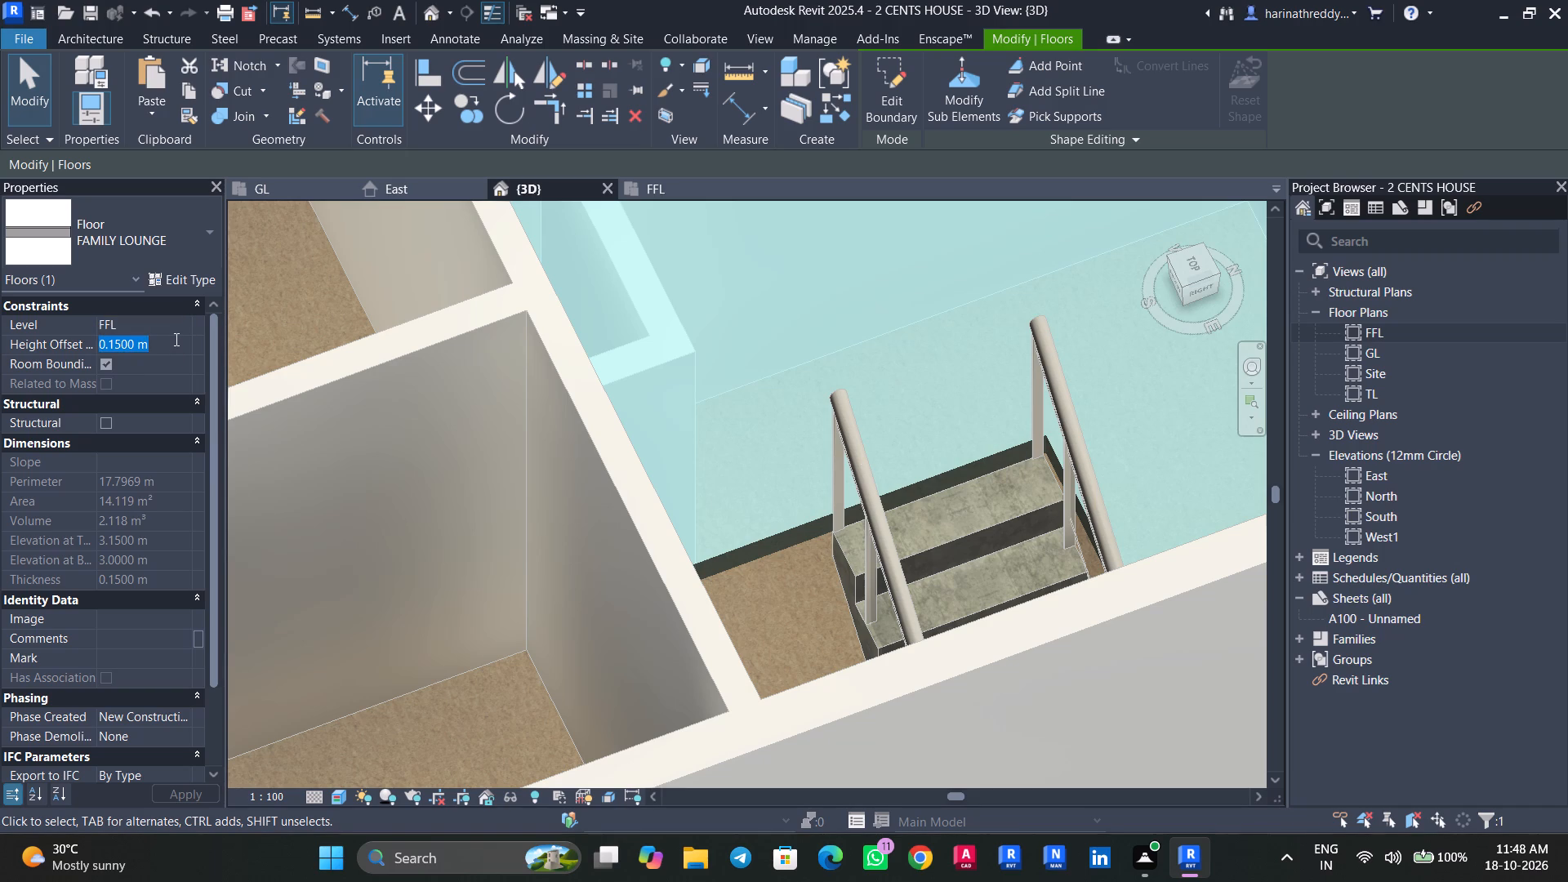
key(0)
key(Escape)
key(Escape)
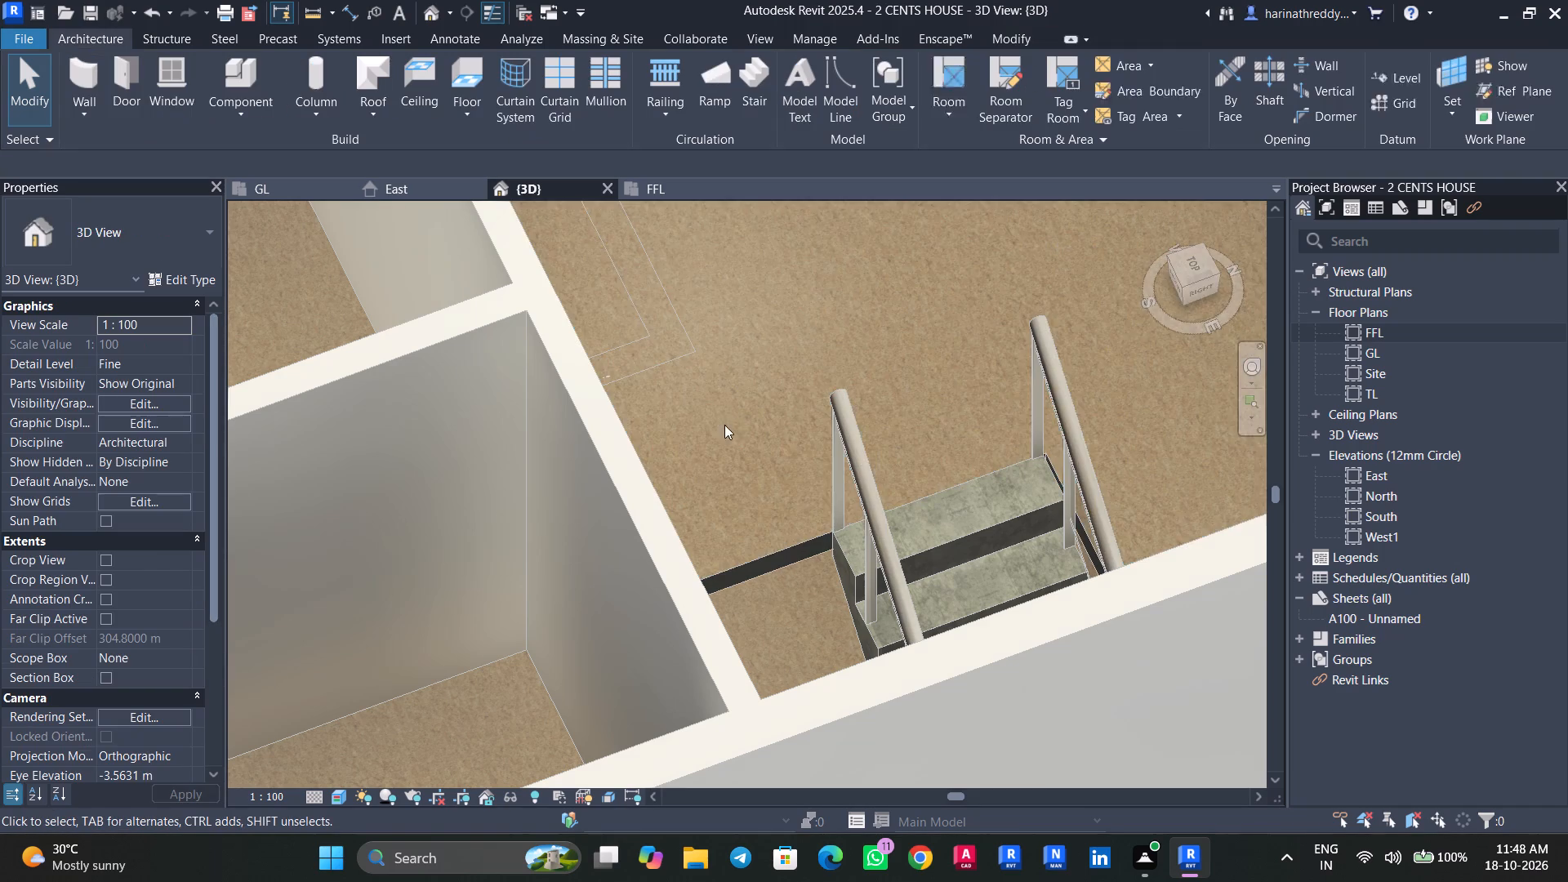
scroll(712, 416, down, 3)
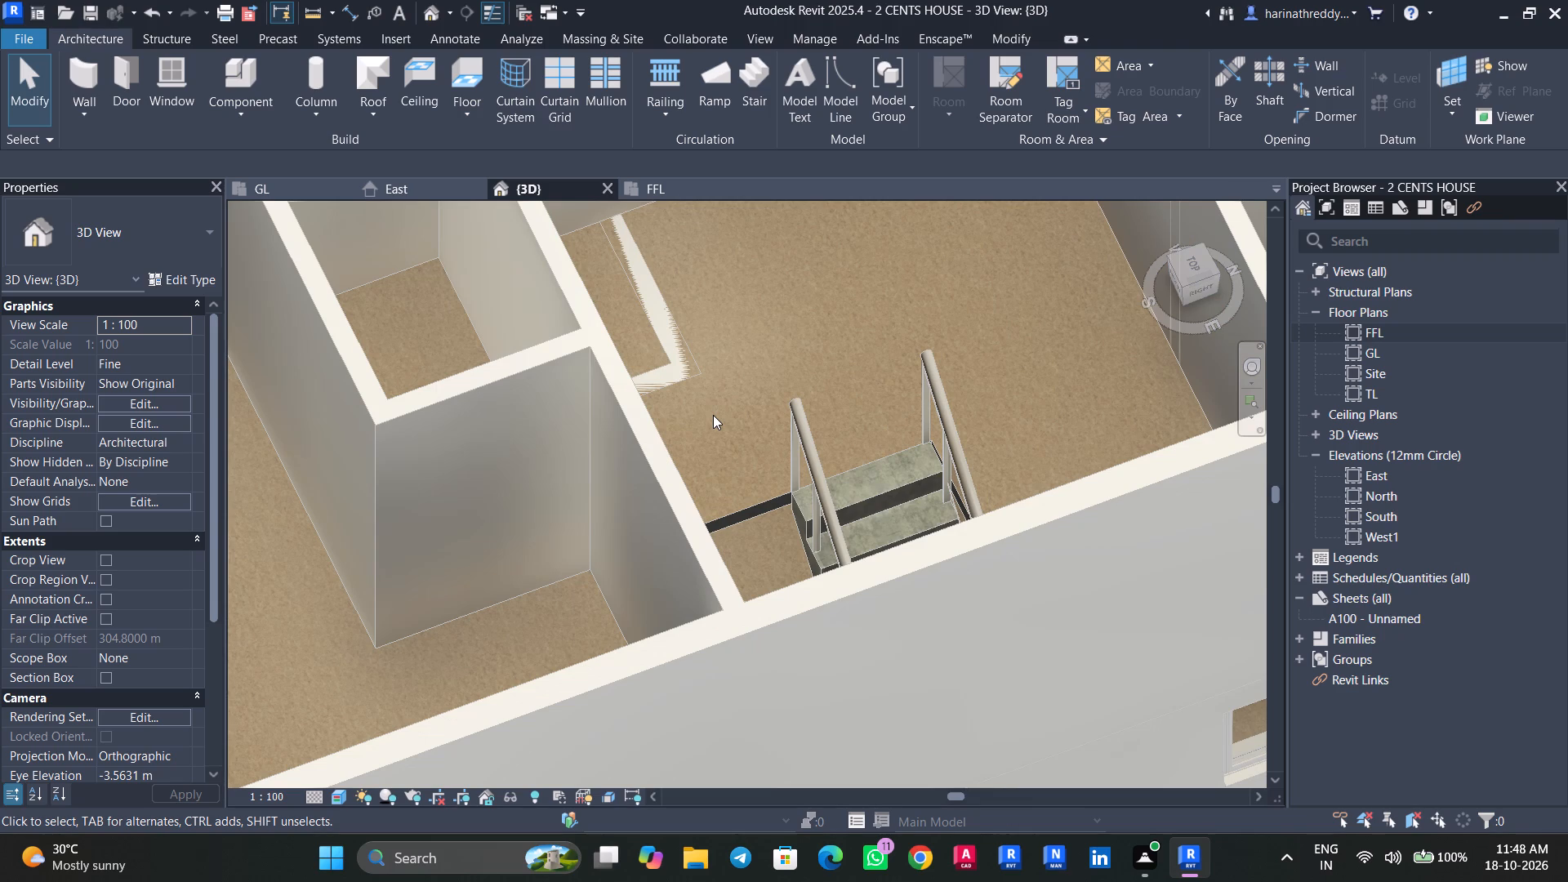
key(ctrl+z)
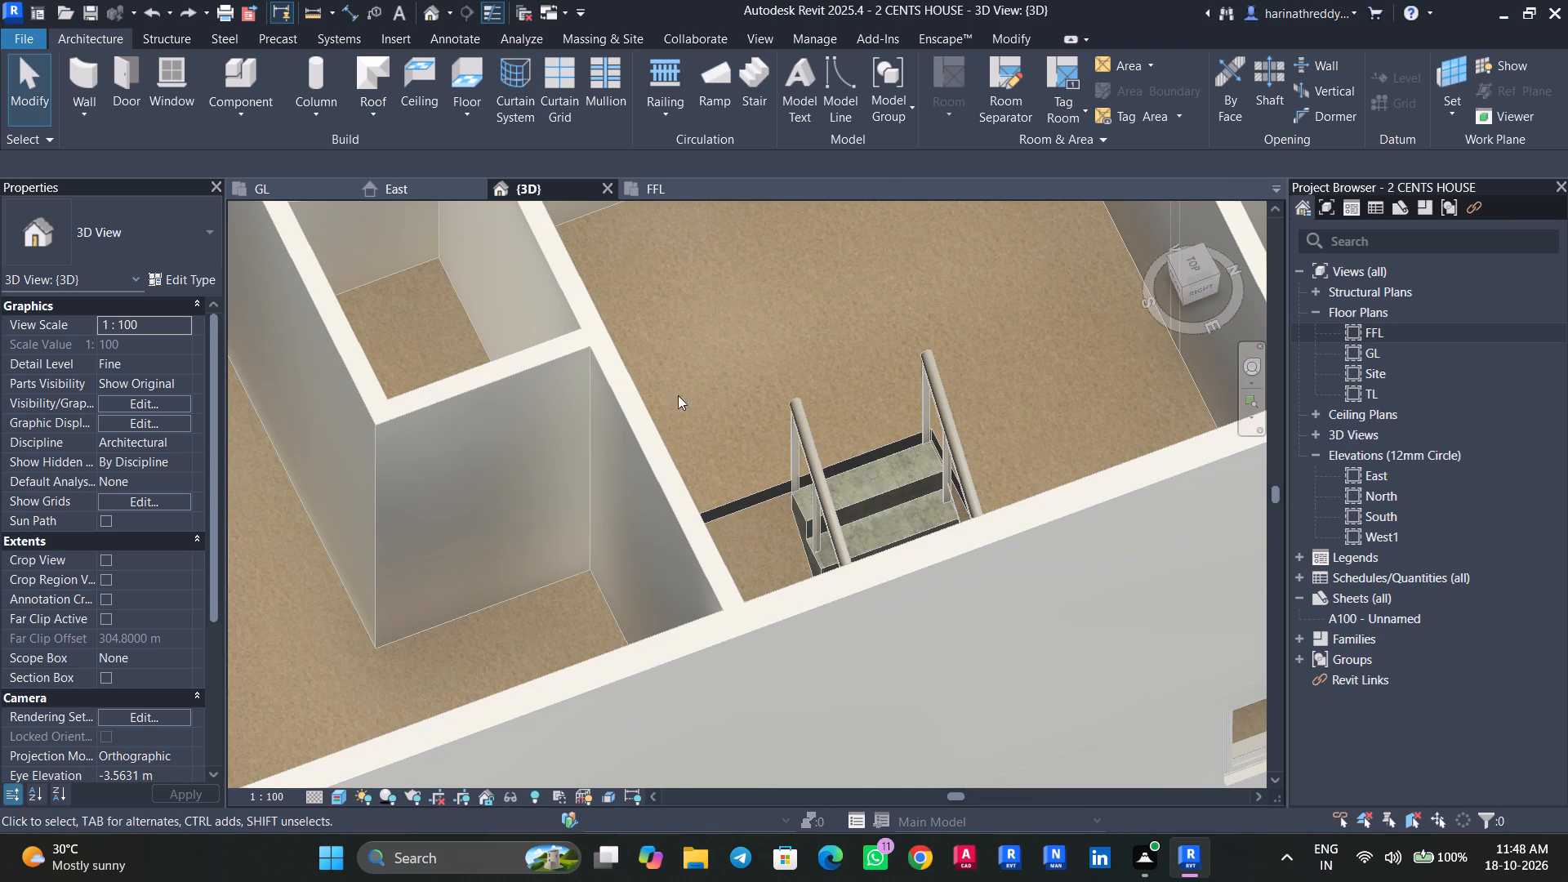
Set the staircase's base offset to 0.15 m.
click(808, 540)
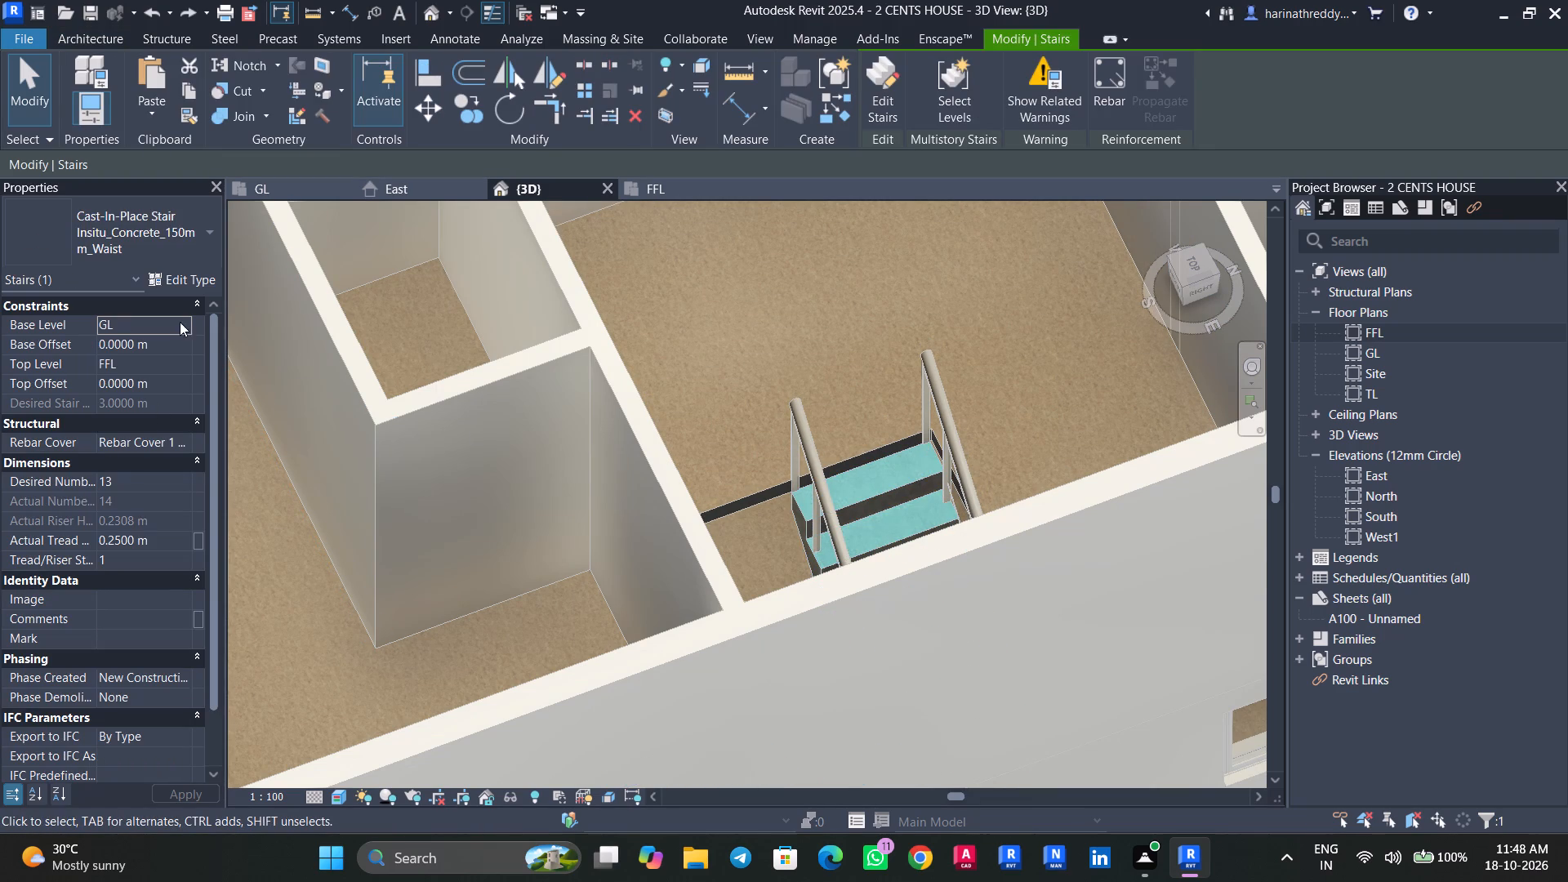
click(174, 347)
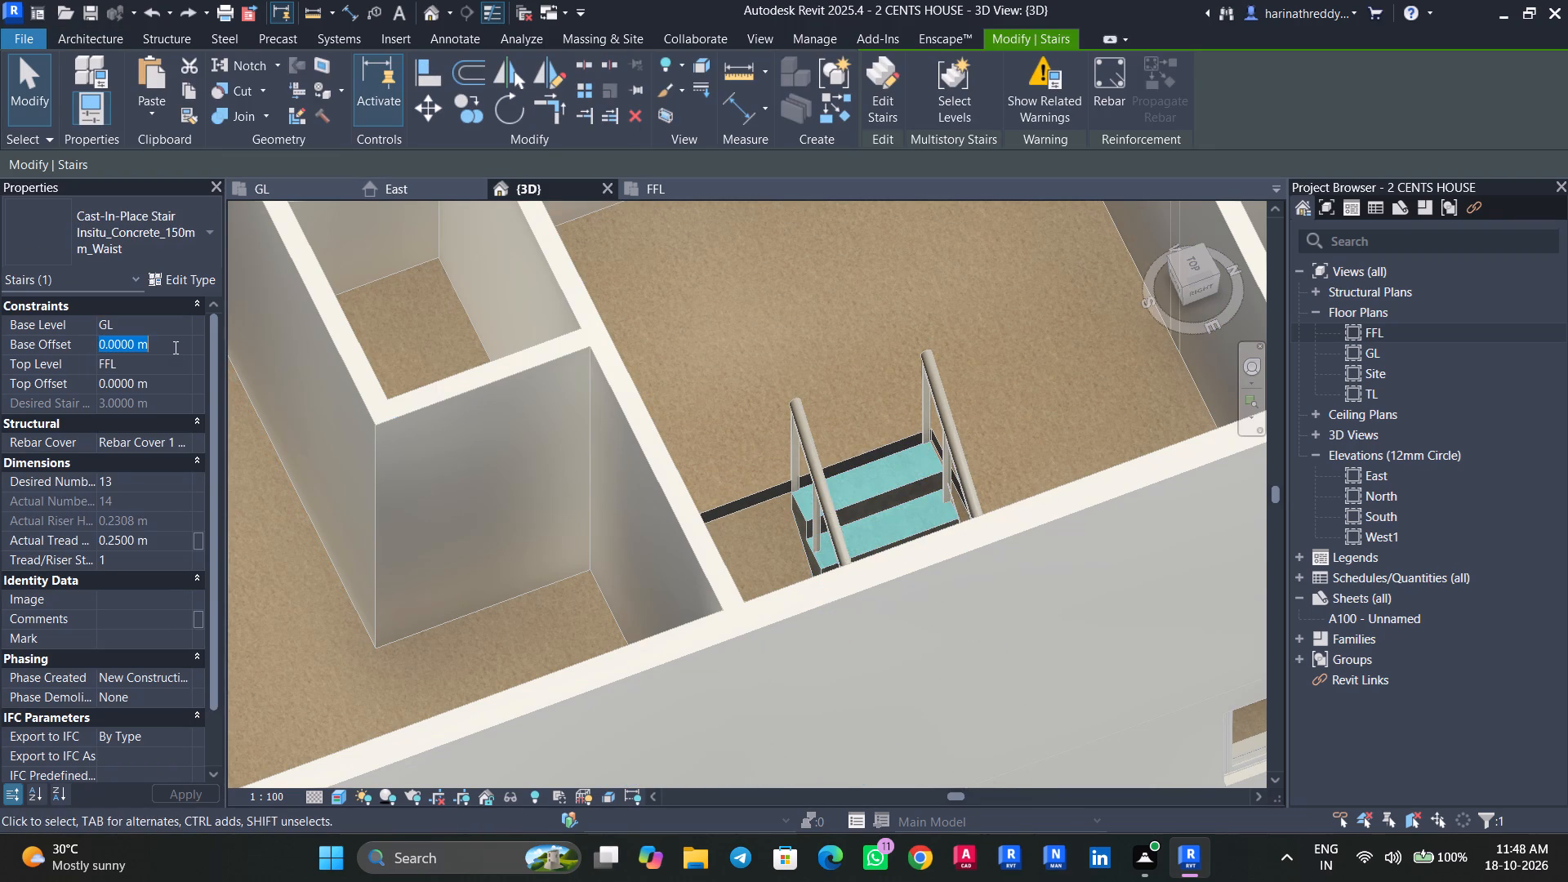
text(0.15)
key(Return)
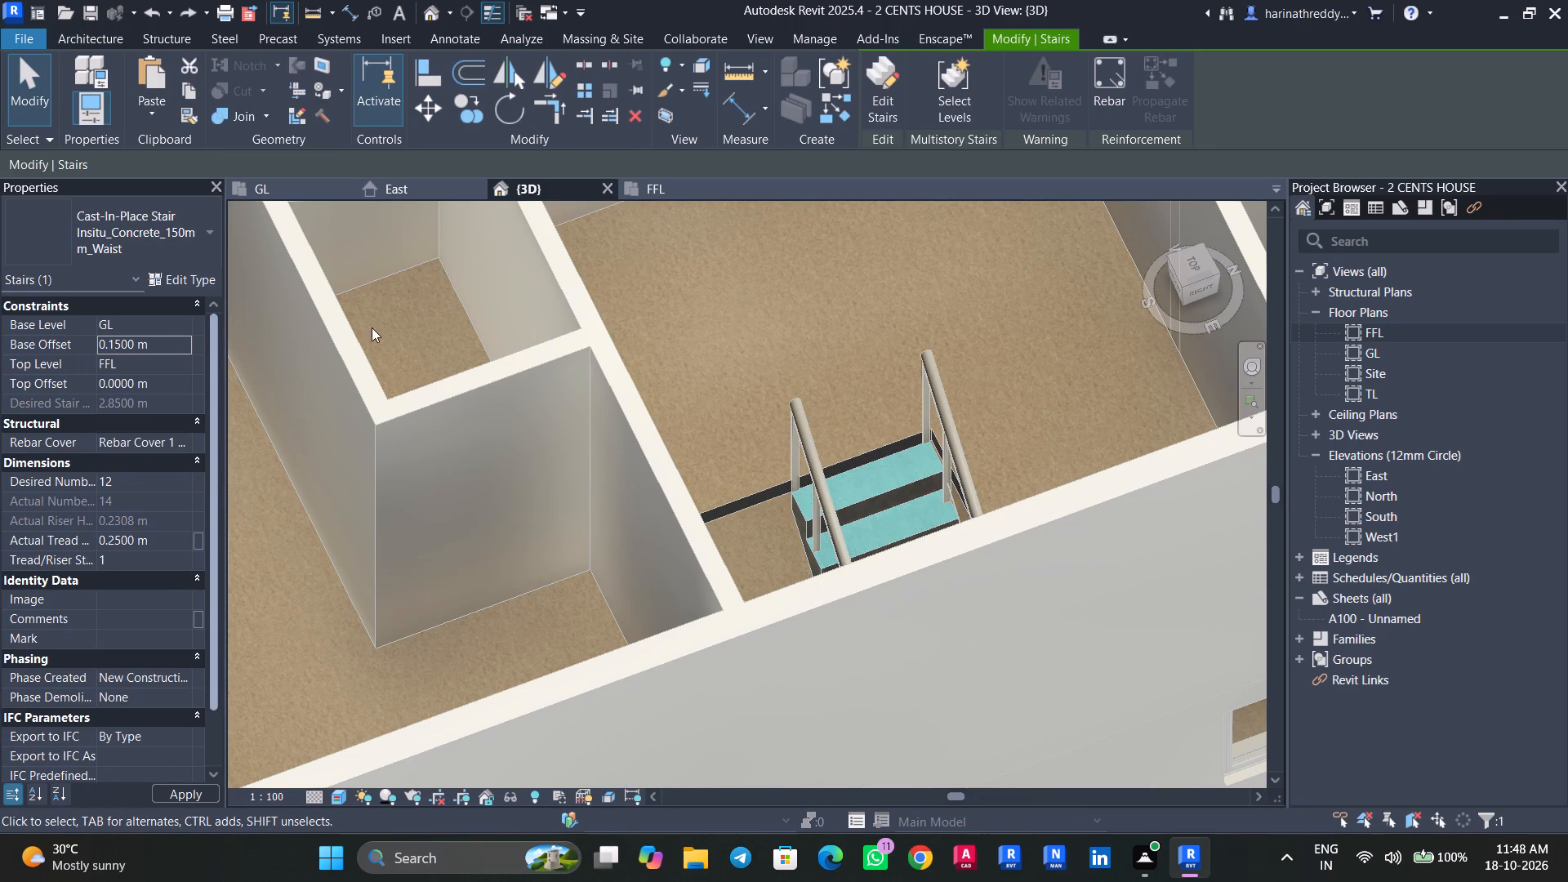
key(Escape)
key(Escape)
Examine the raised staircase and its opening in the lounge floor from several sides in 3D.
scroll(785, 312, down, 4)
shift+middle_drag(826, 354, 920, 397)
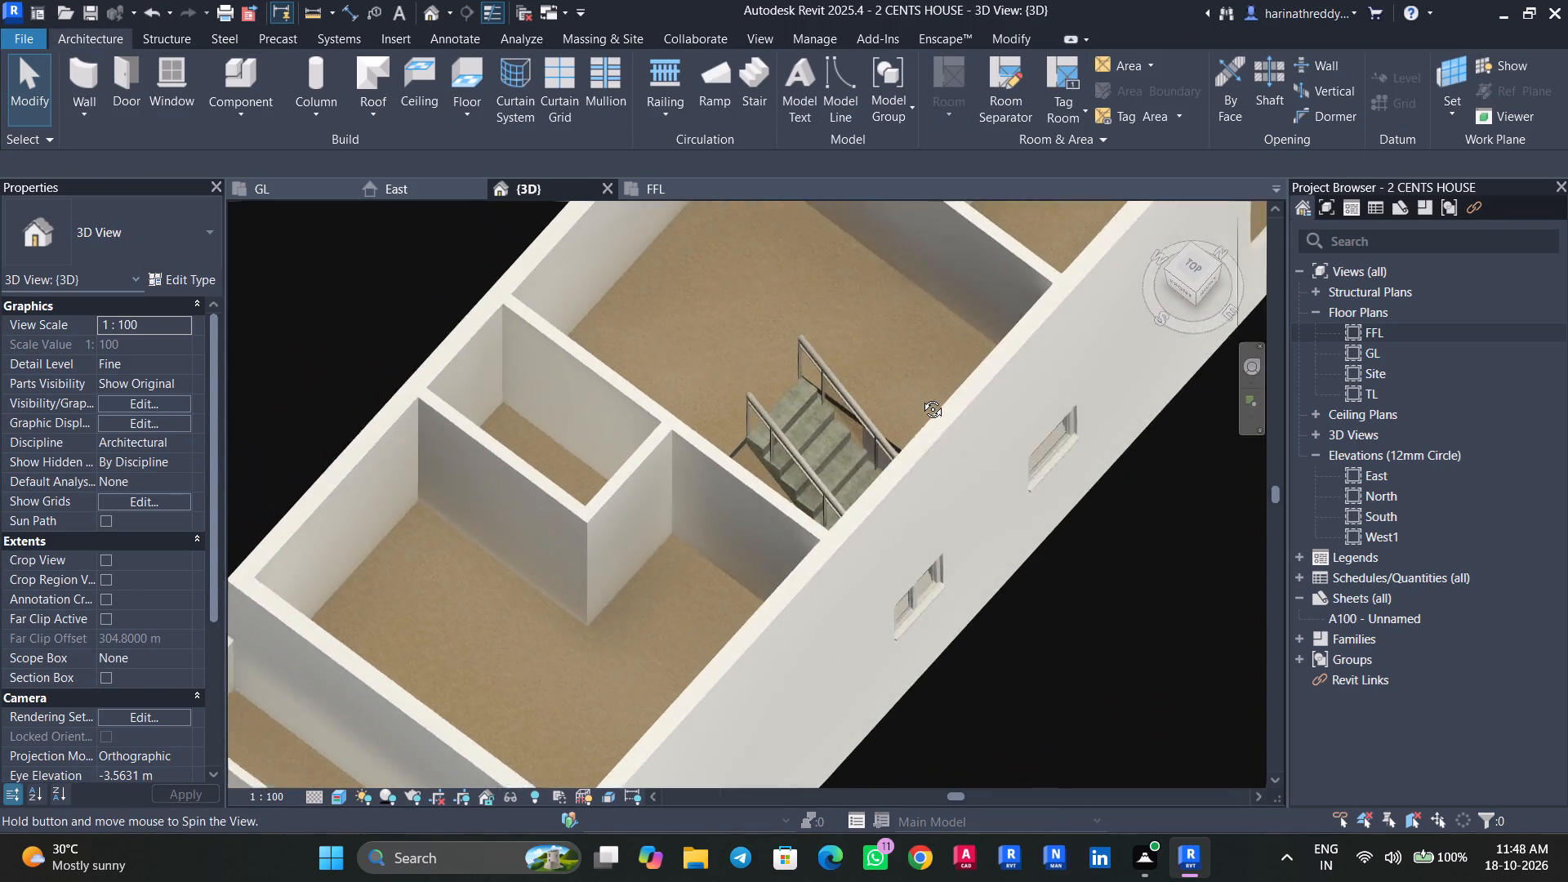
shift+middle_drag(920, 397, 929, 400)
scroll(838, 382, down, 5)
shift+middle_drag(766, 449, 1239, 384)
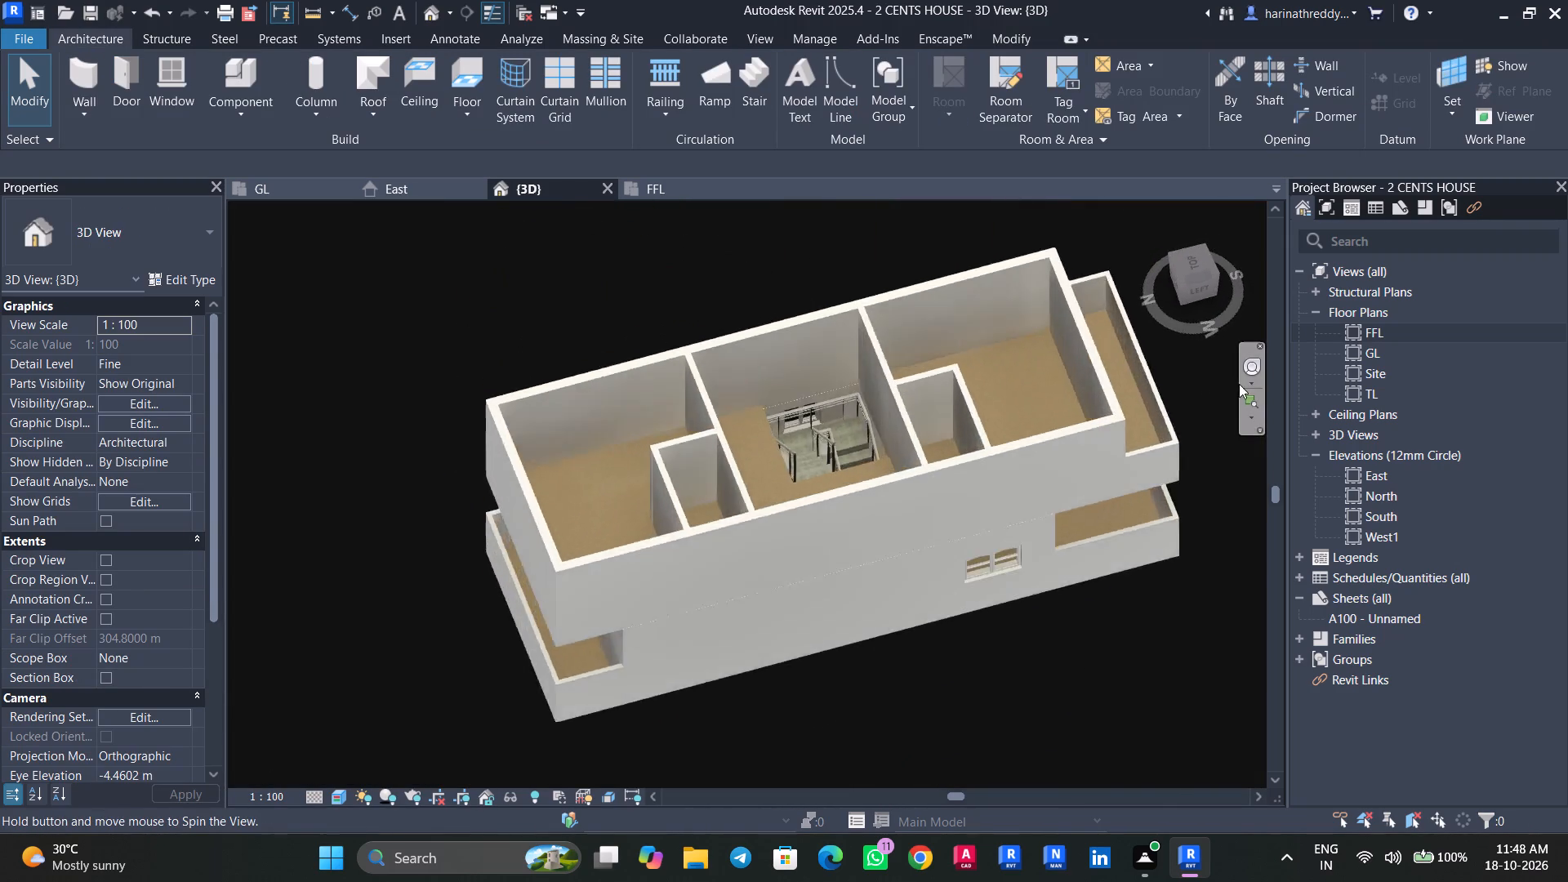
shift+middle_drag(1239, 384, 1290, 421)
scroll(839, 521, up, 5)
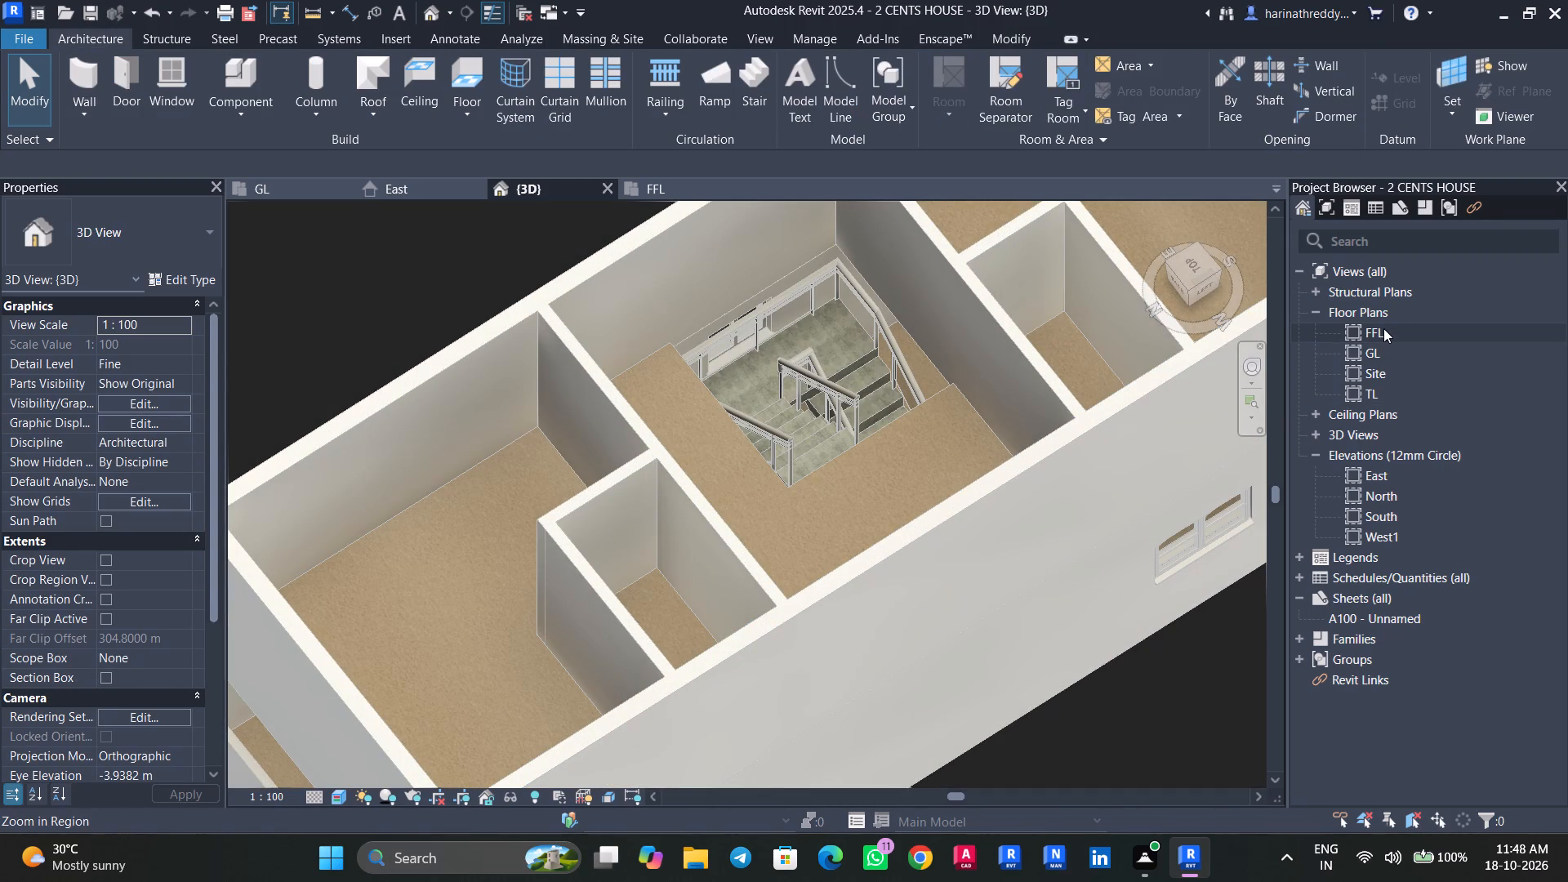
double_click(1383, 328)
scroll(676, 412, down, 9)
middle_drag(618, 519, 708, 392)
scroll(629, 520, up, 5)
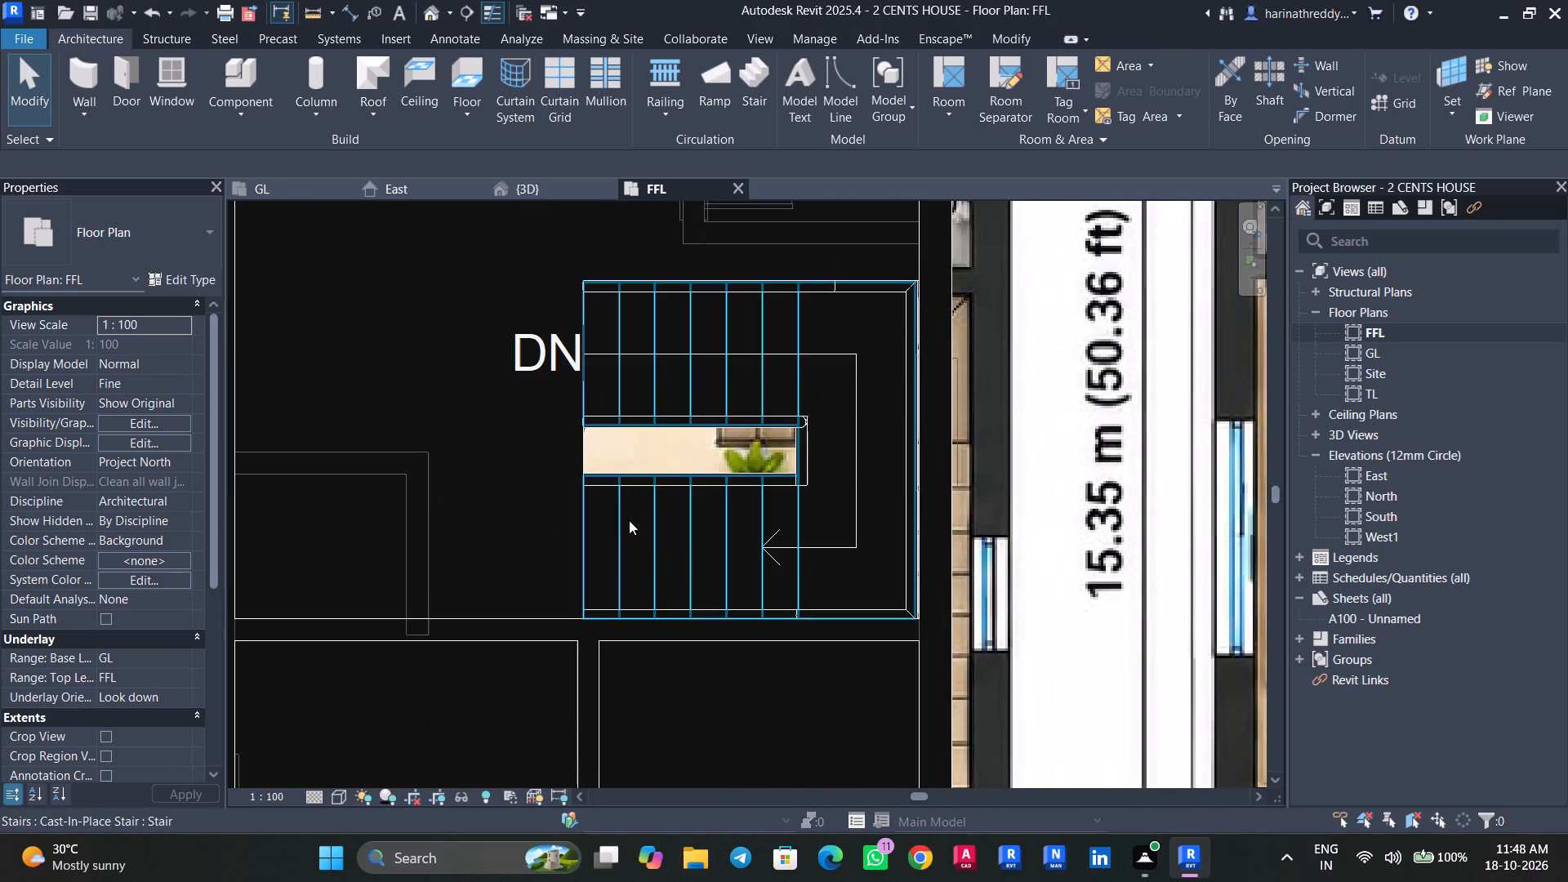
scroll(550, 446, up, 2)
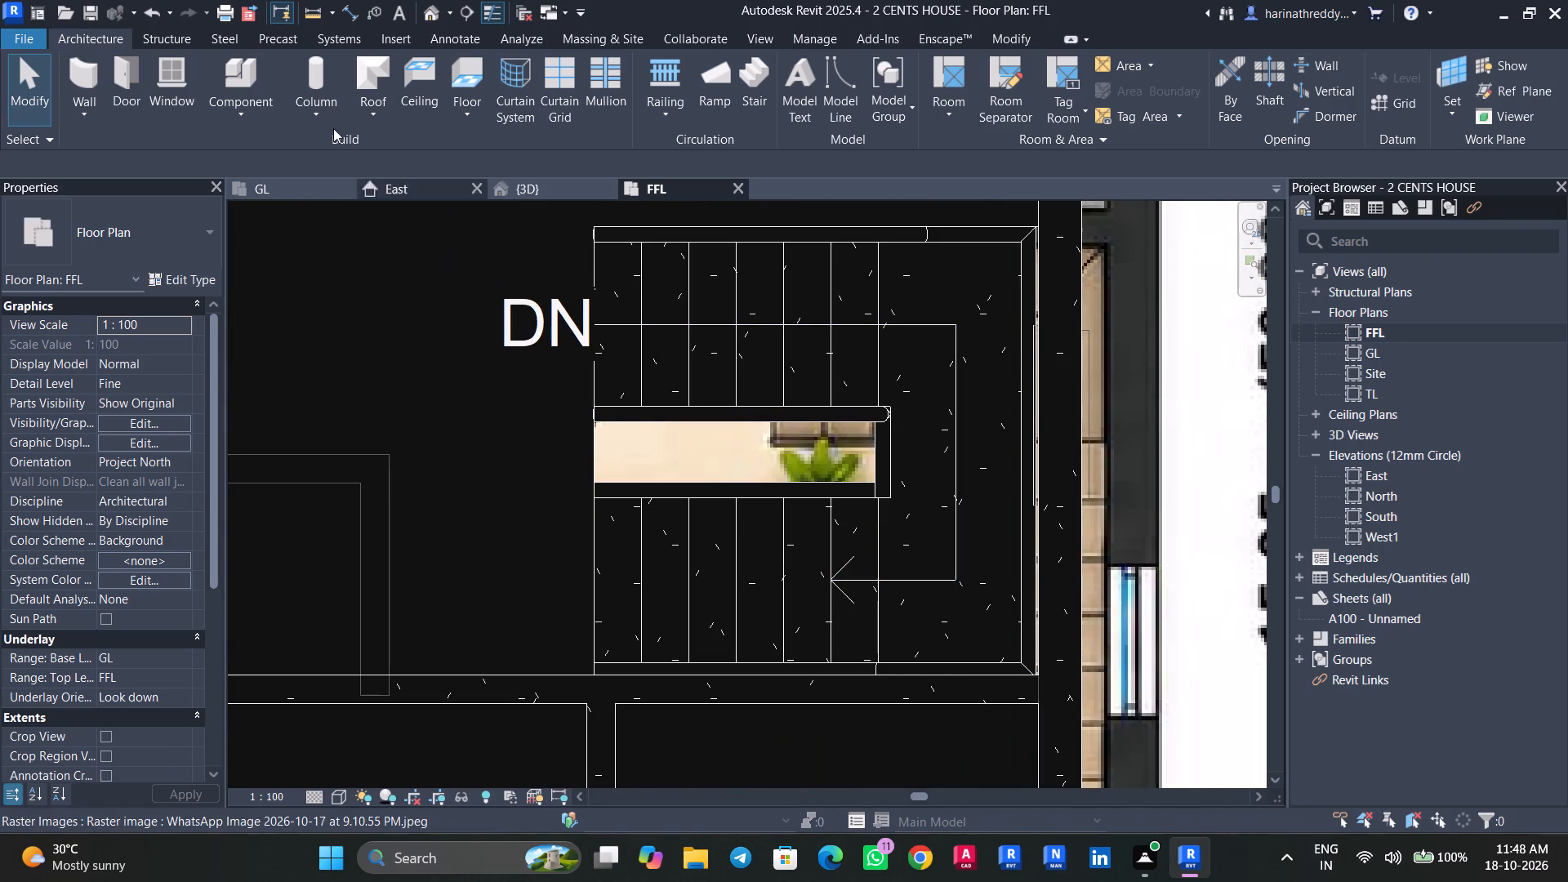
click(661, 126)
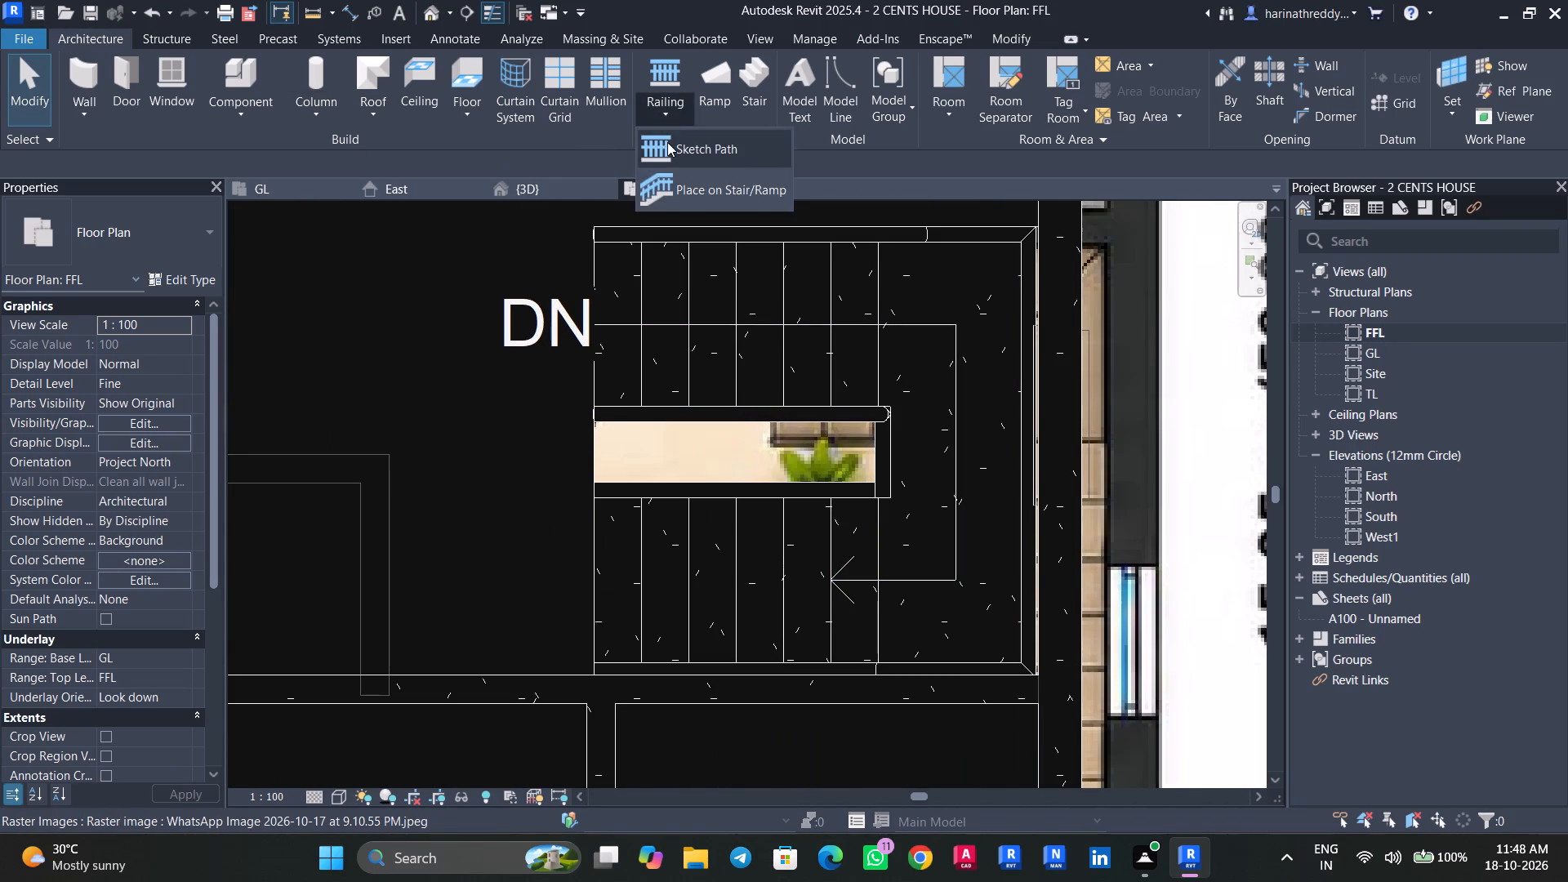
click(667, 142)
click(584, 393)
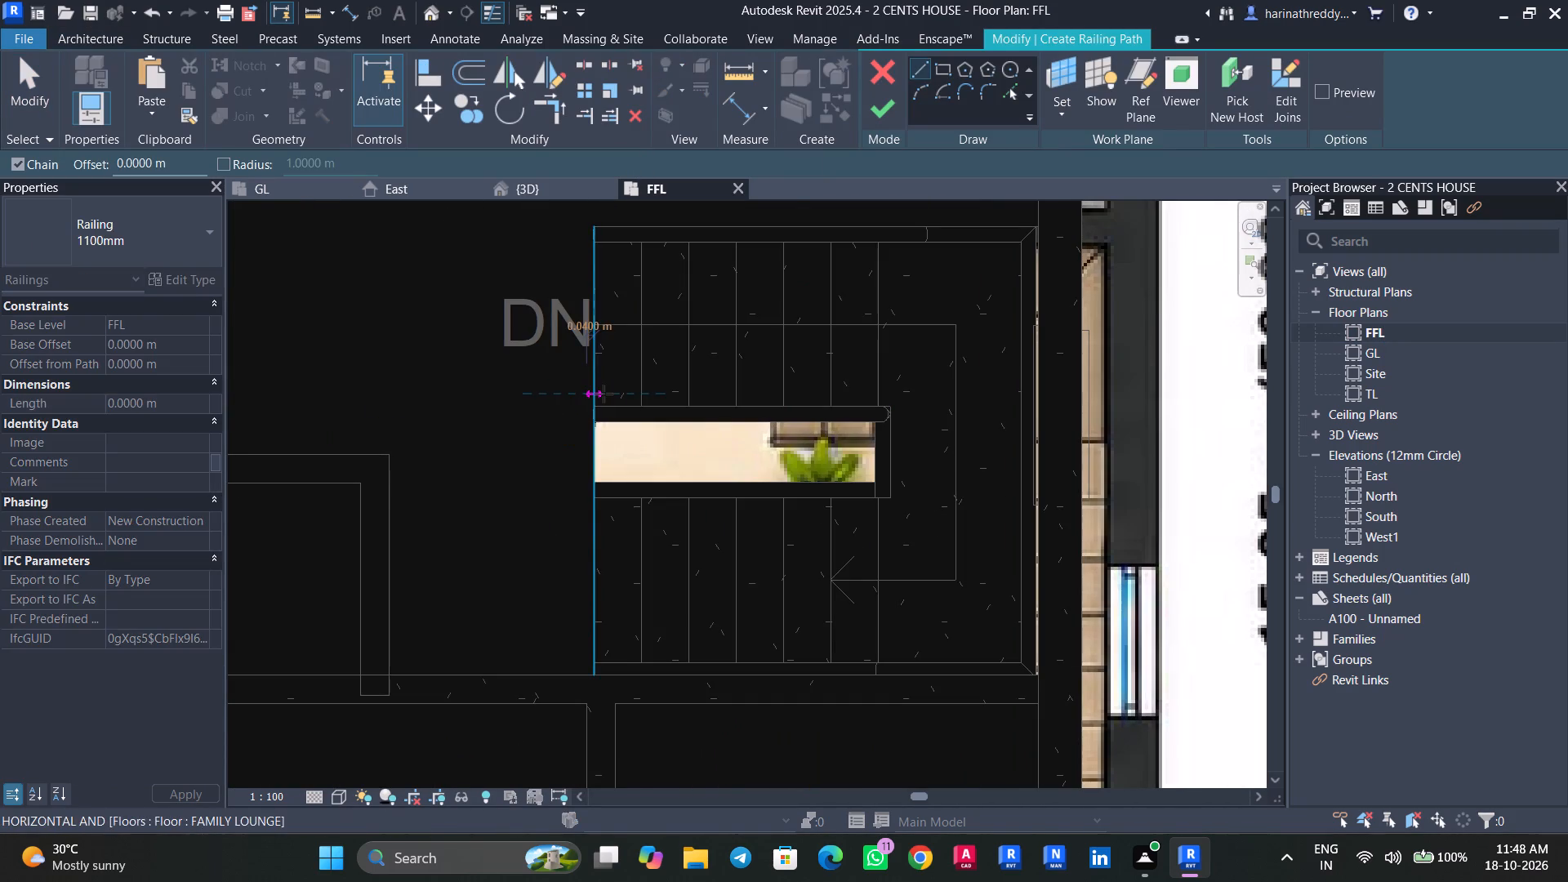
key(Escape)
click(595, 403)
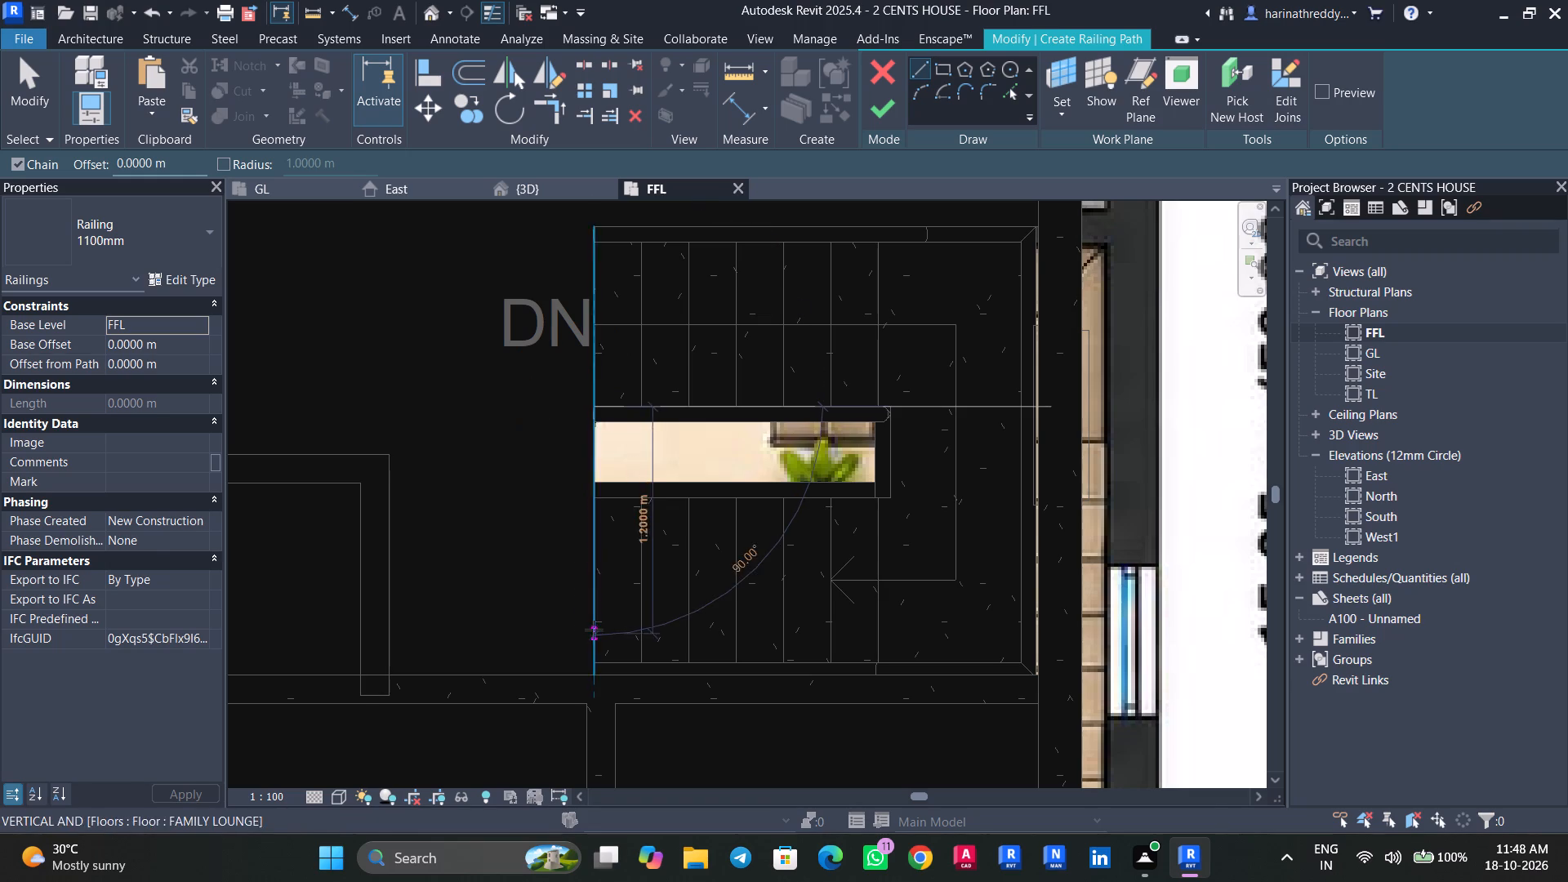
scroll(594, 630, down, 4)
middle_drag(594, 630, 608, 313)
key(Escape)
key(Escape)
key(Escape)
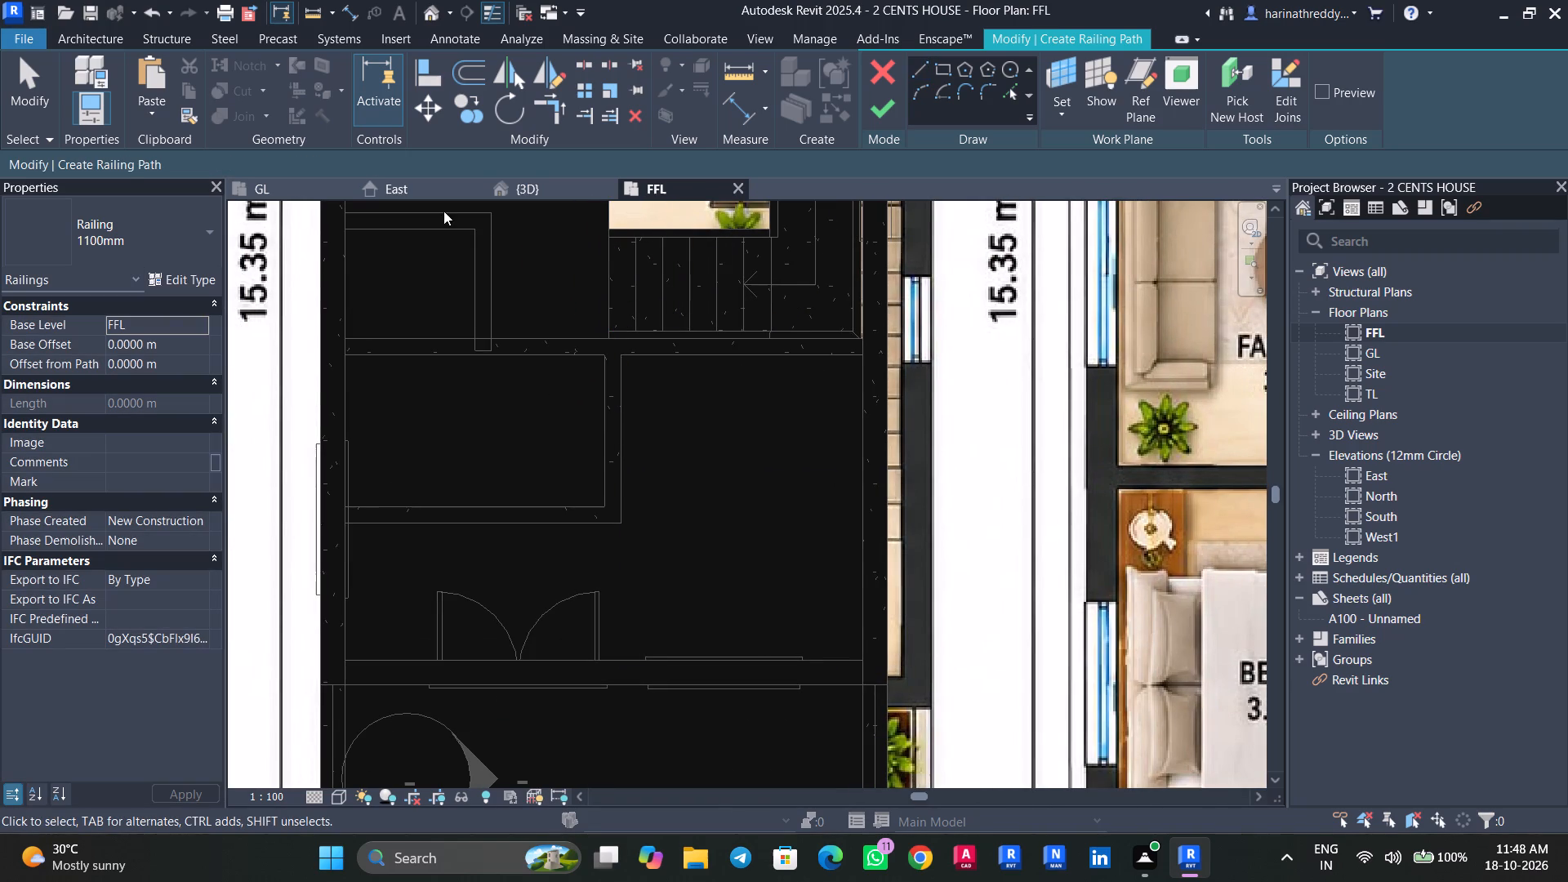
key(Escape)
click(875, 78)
Examine the first-floor rooms and the staircase opening from above in the 3D view.
click(523, 191)
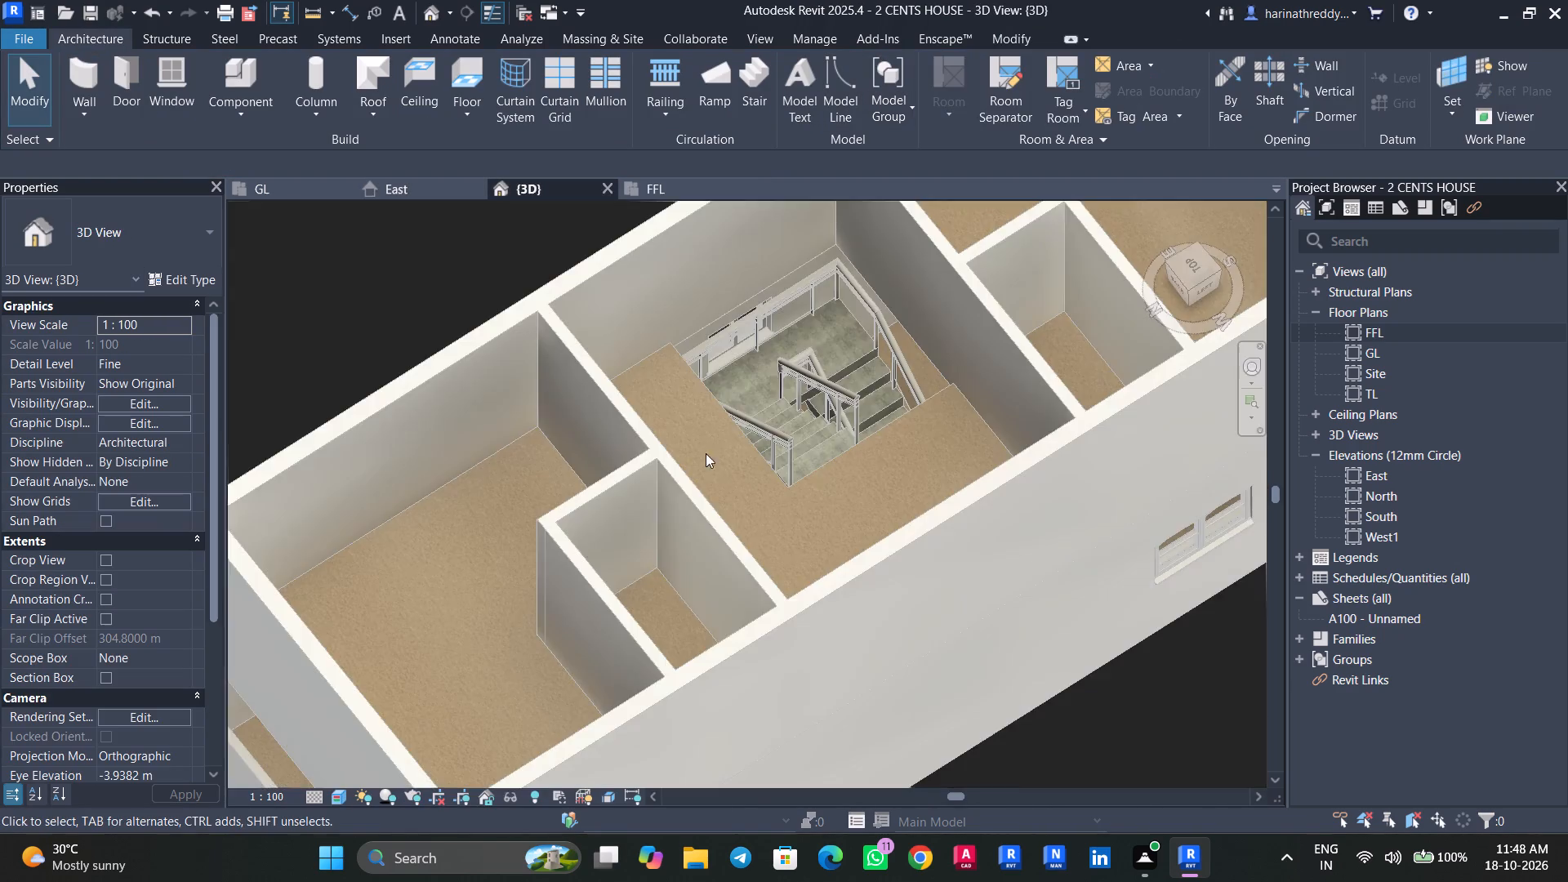
scroll(711, 459, up, 1)
scroll(711, 459, down, 4)
shift+middle_drag(736, 473, 906, 375)
middle_drag(900, 344, 917, 462)
shift+middle_drag(906, 450, 894, 493)
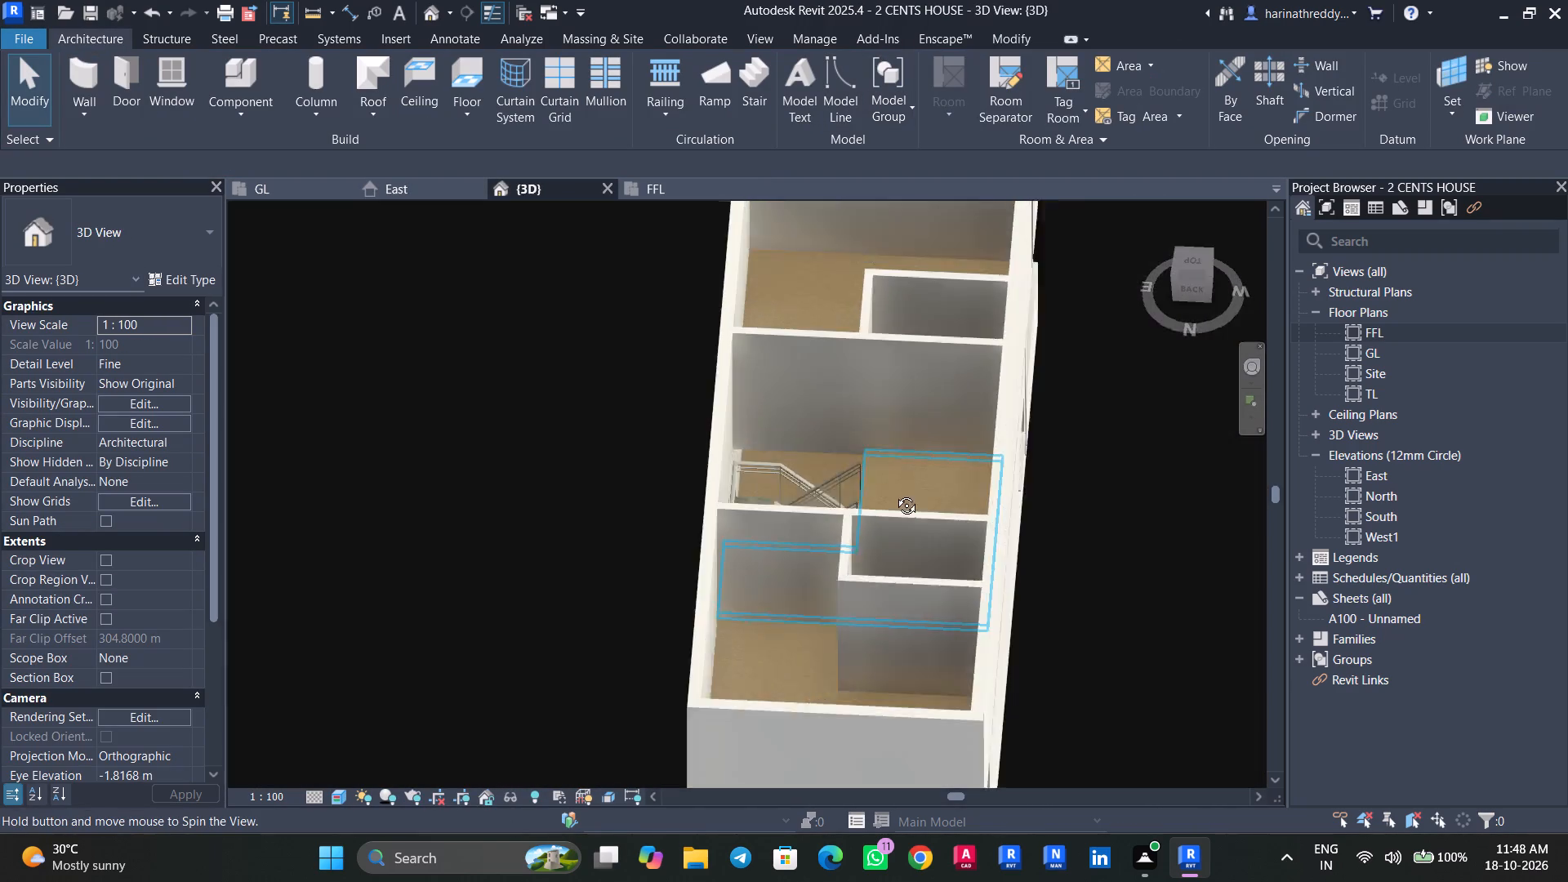
shift+middle_drag(894, 493, 899, 593)
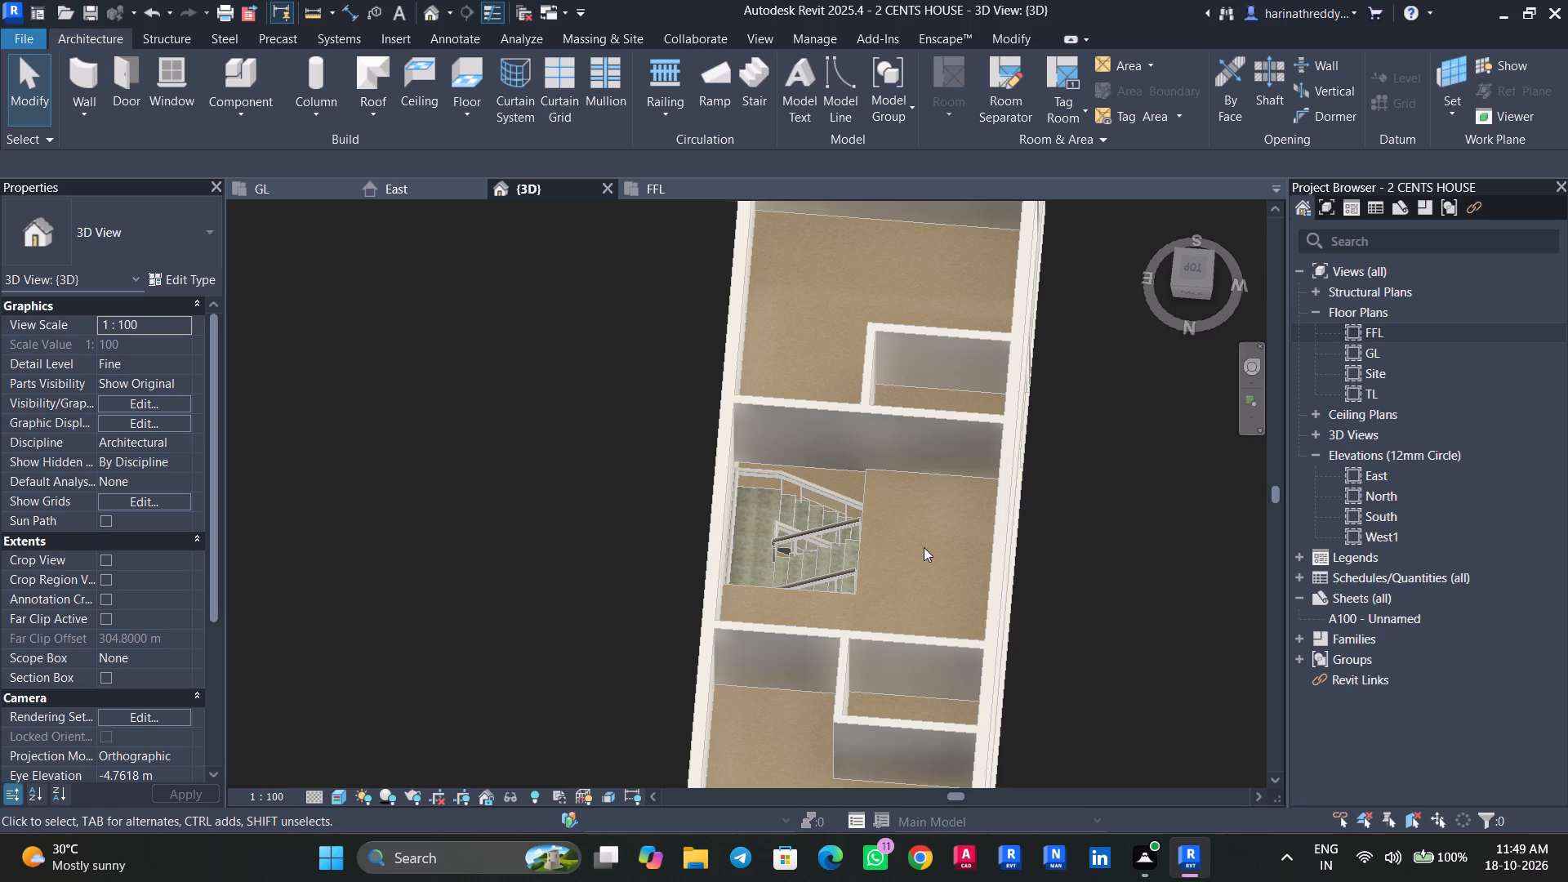
scroll(916, 529, up, 1)
middle_drag(915, 529, 887, 629)
scroll(889, 608, down, 3)
shift+middle_drag(886, 610, 886, 709)
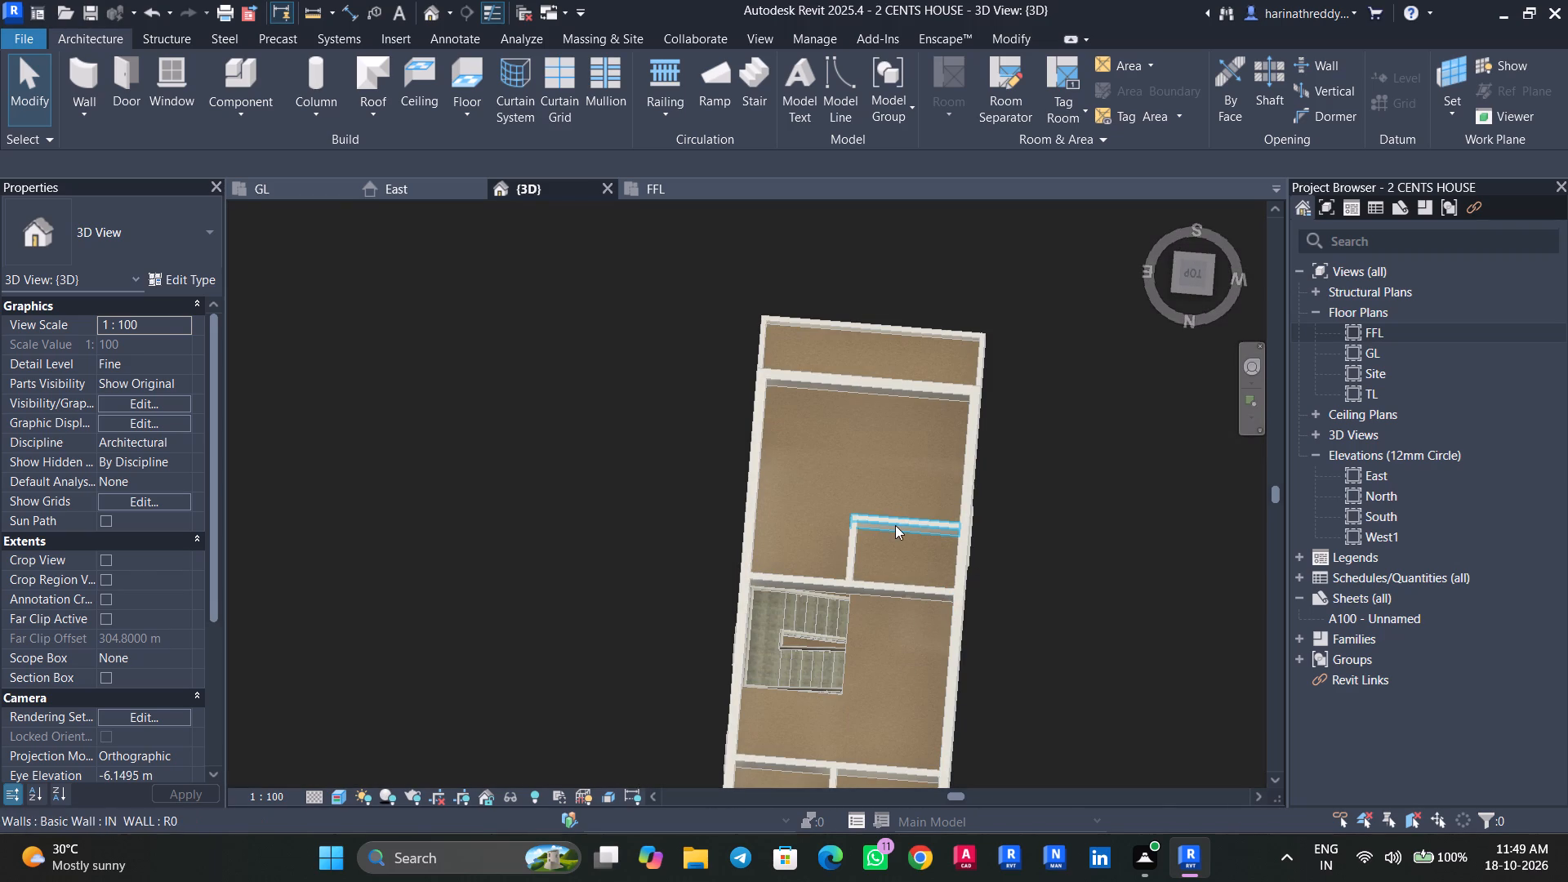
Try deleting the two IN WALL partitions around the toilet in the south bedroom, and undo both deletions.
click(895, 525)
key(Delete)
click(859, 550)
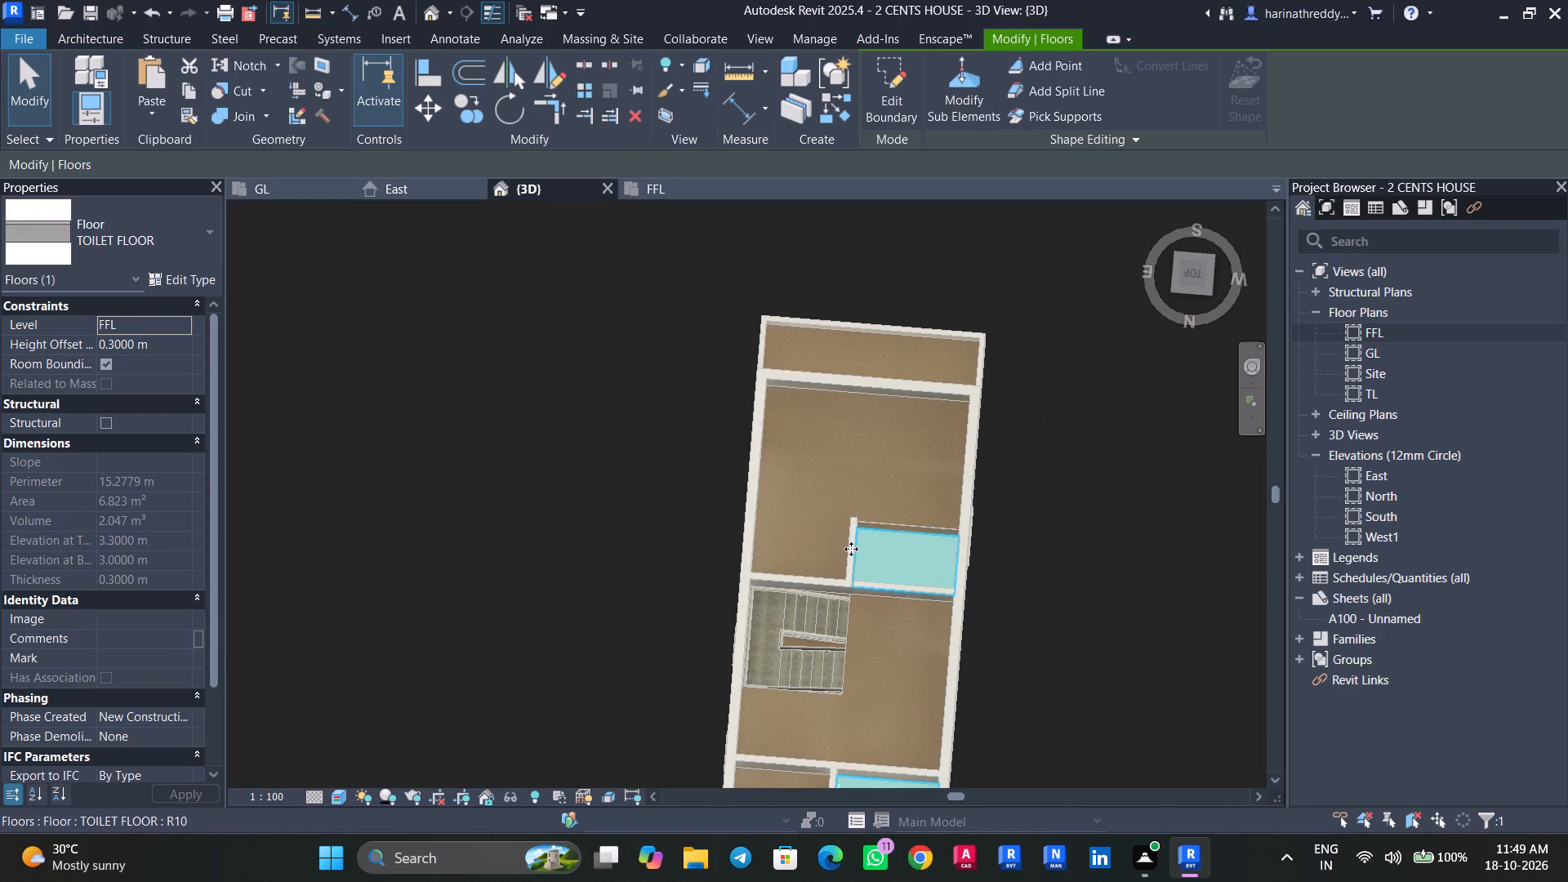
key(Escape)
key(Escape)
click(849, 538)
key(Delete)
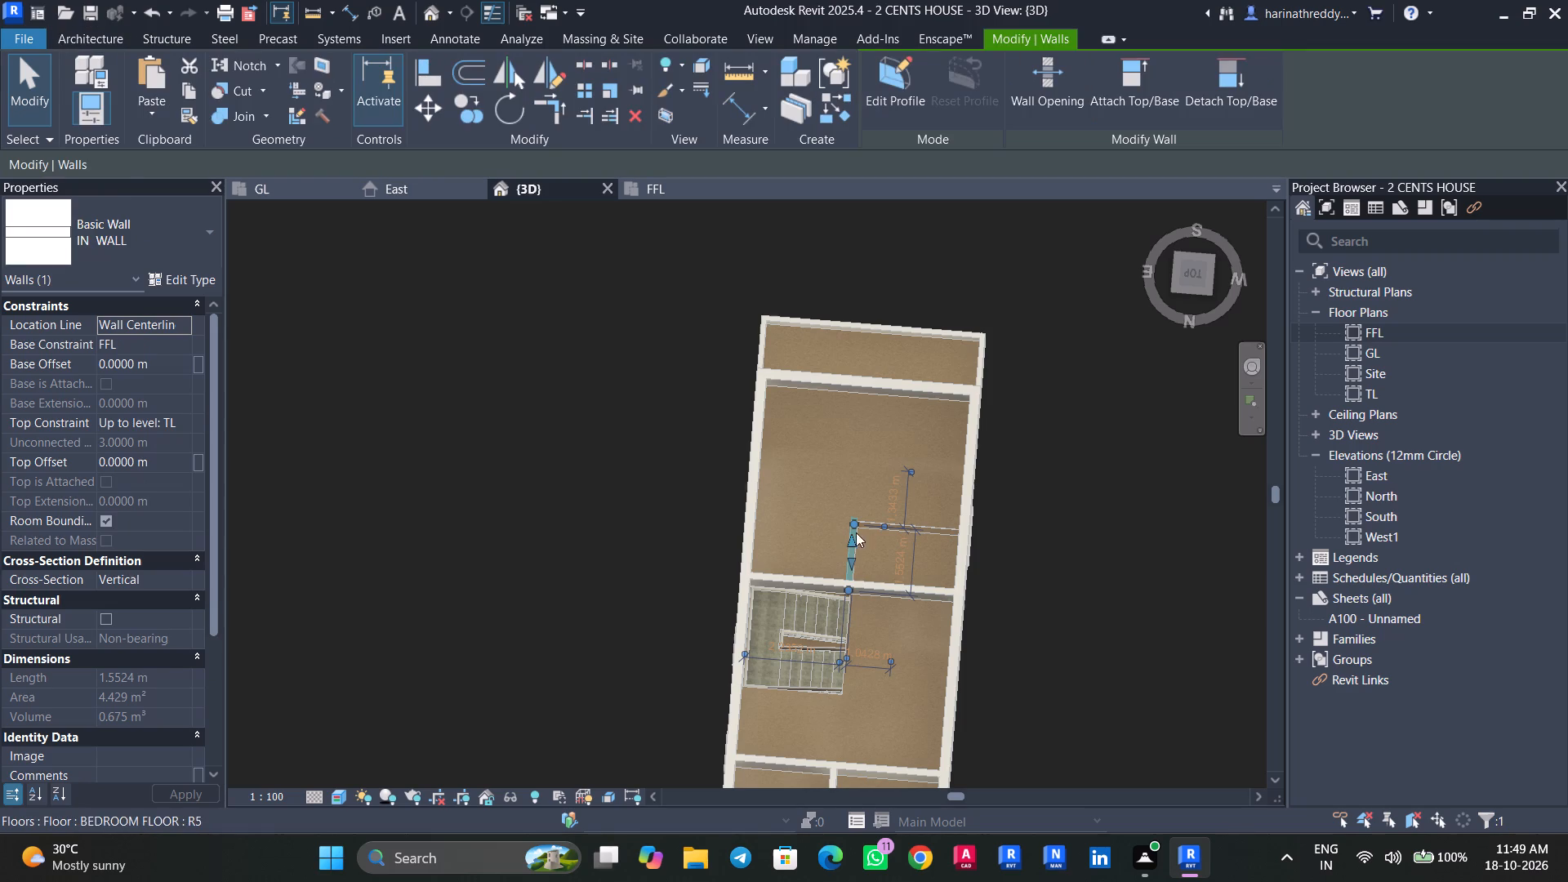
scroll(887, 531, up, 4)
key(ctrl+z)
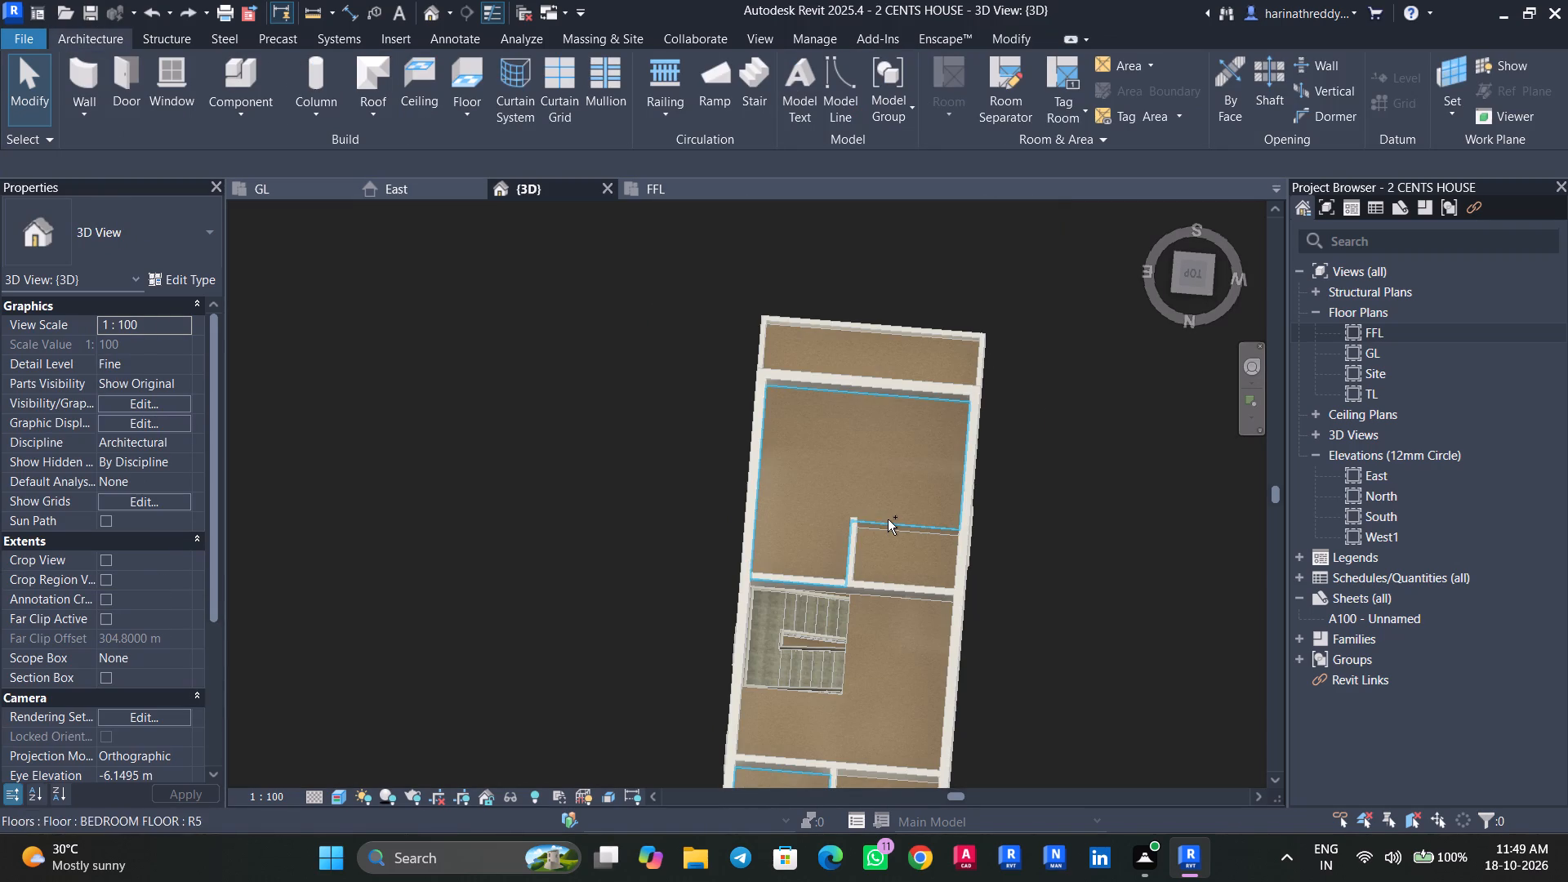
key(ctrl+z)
Save the house project.
key(ctrl+s)
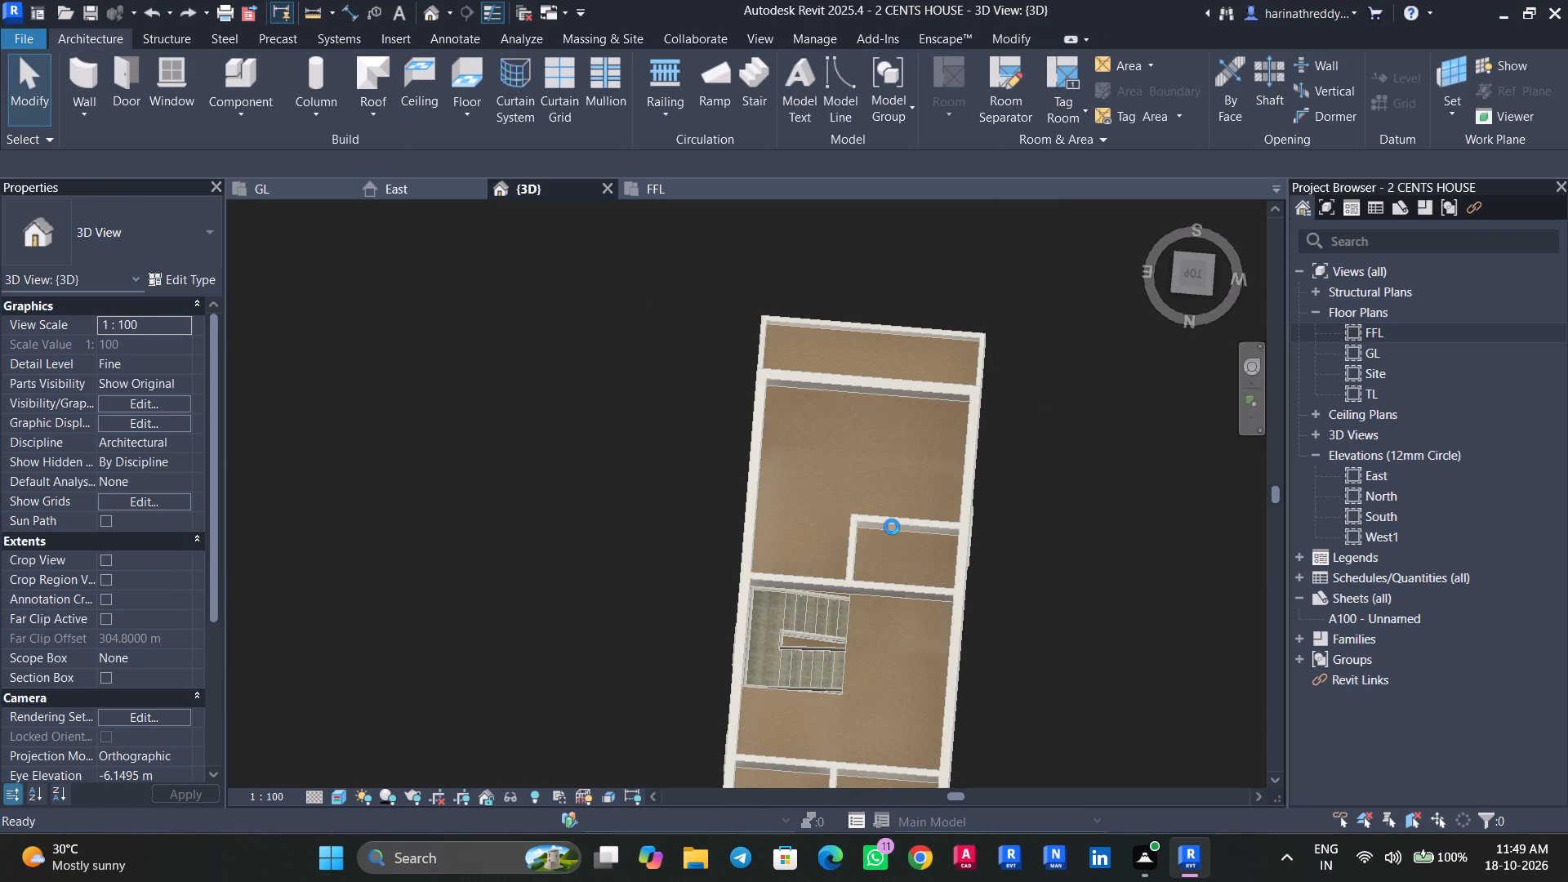
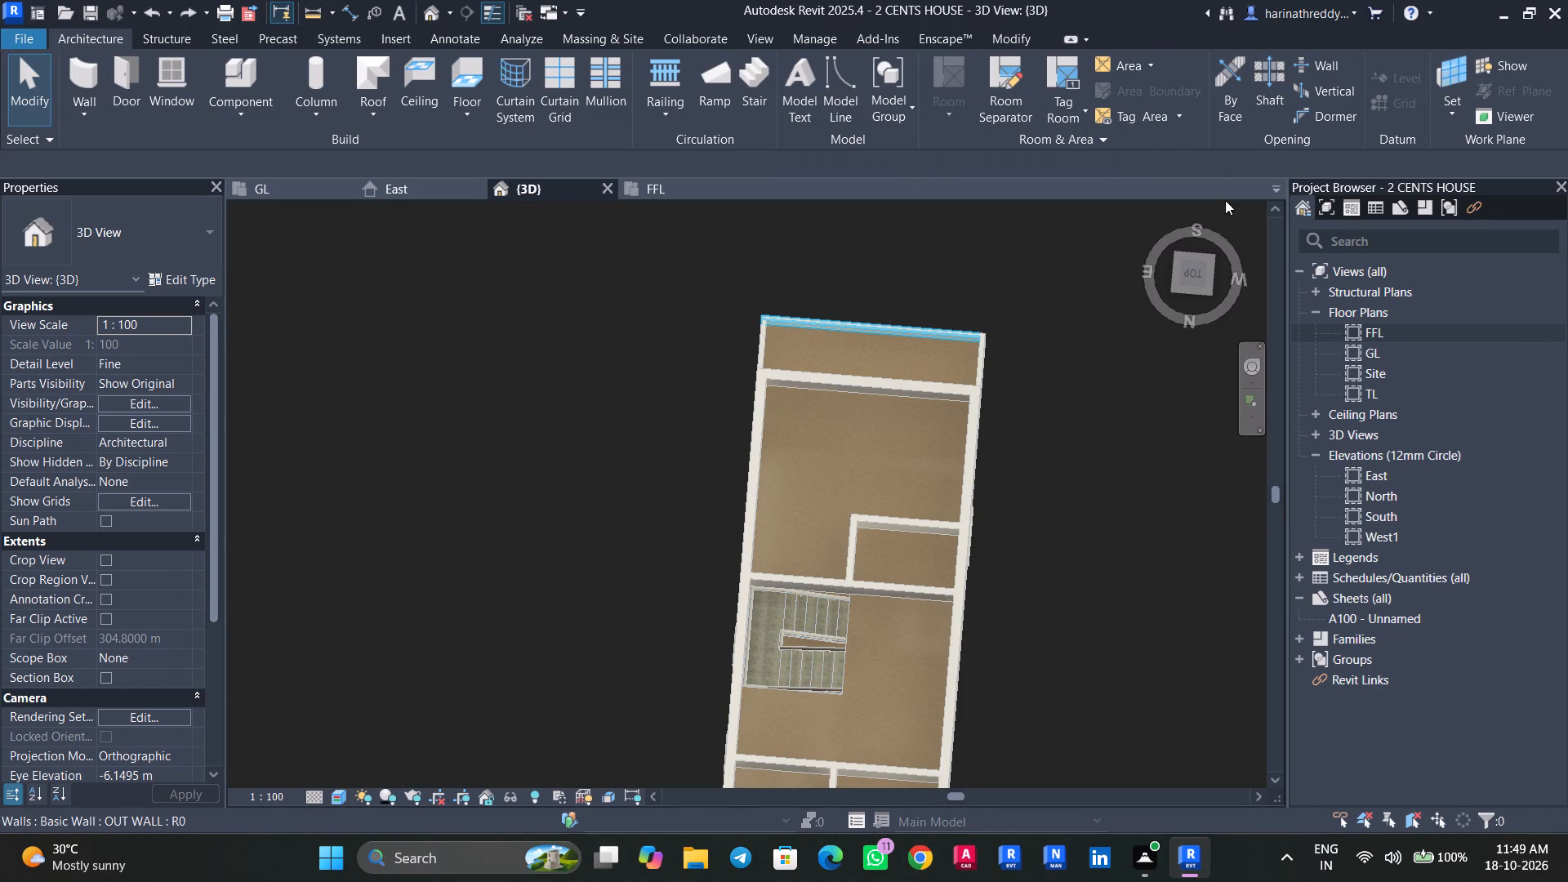
In the FFL floor plan, delete the two IN WALL partitions enclosing the toilet in the south bedroom.
double_click(1389, 329)
scroll(597, 506, down, 8)
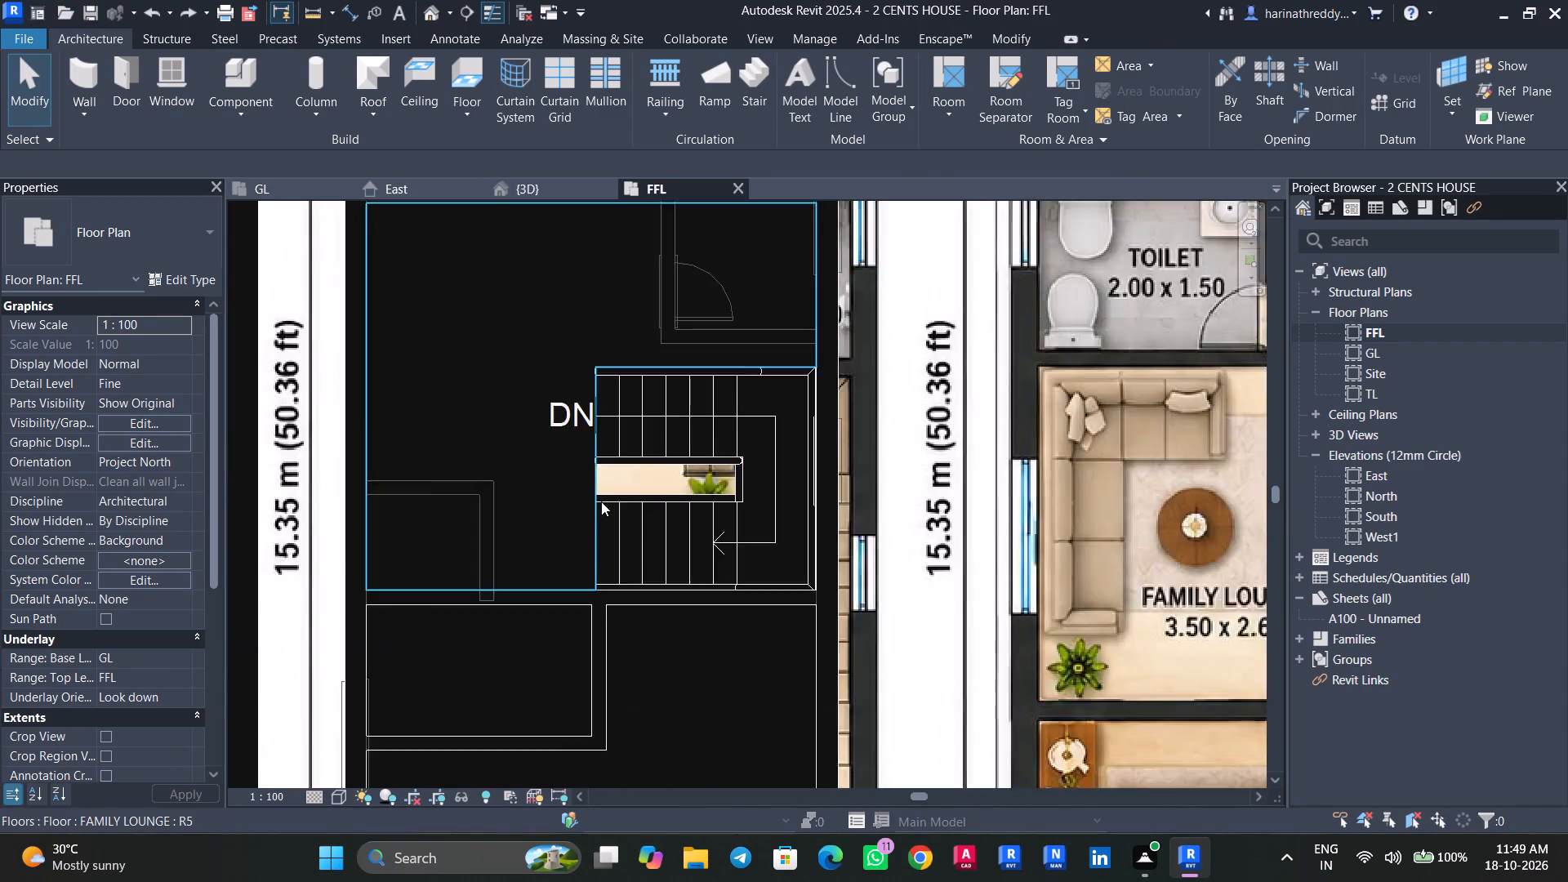
scroll(601, 501, down, 2)
middle_drag(599, 546, 677, 471)
scroll(670, 488, up, 5)
click(685, 532)
middle_drag(685, 532, 680, 461)
key(Delete)
click(632, 540)
key(Delete)
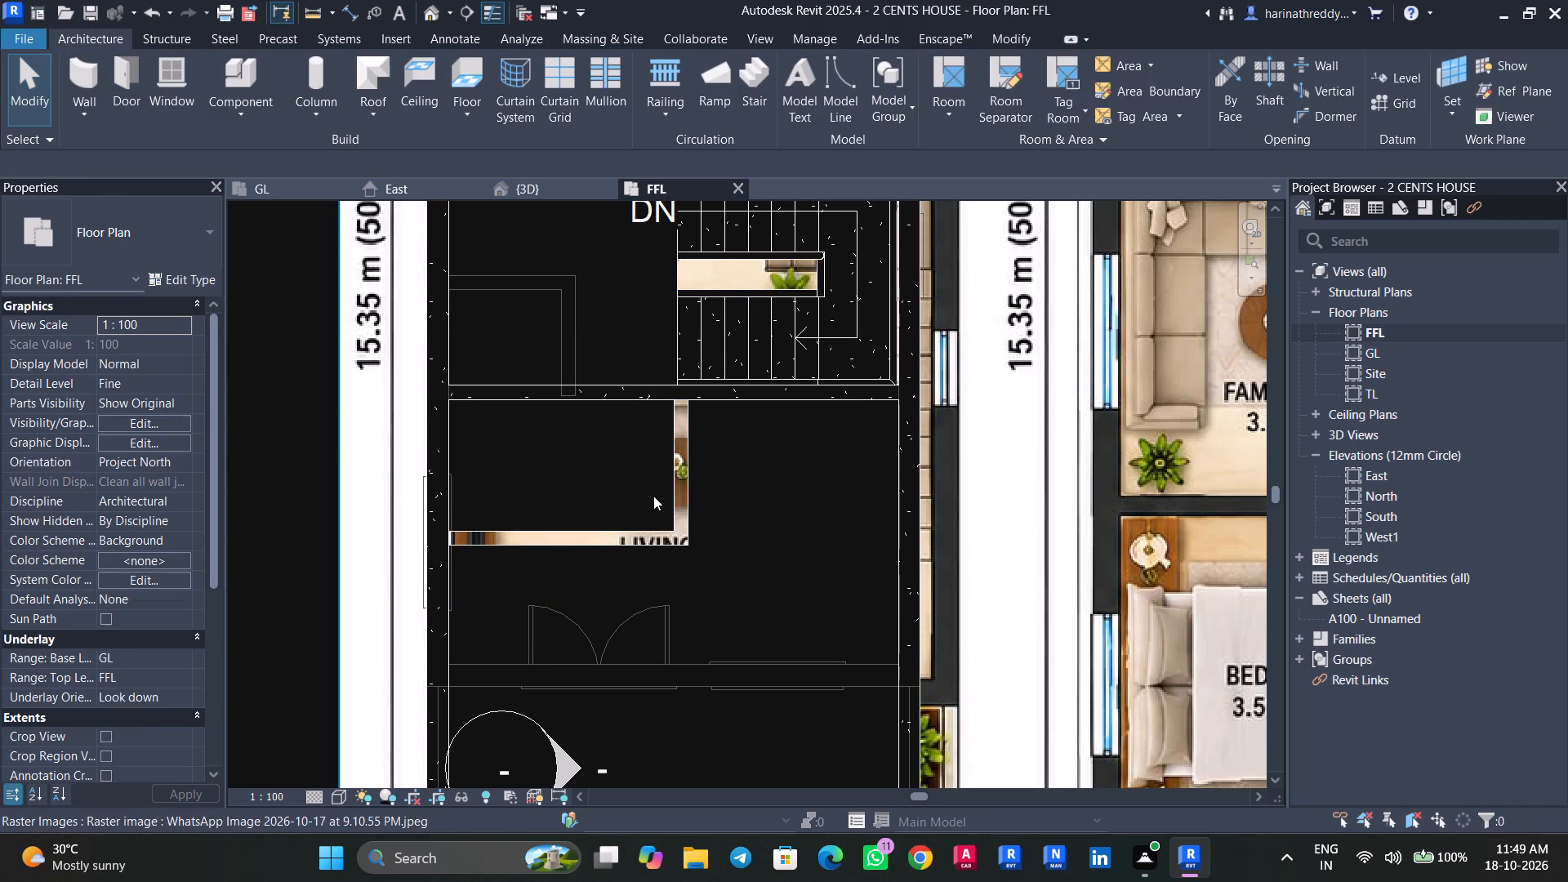
Delete the TOILET FLOOR slab left in the south bedroom.
click(675, 503)
scroll(674, 503, down, 3)
middle_drag(674, 503, 671, 440)
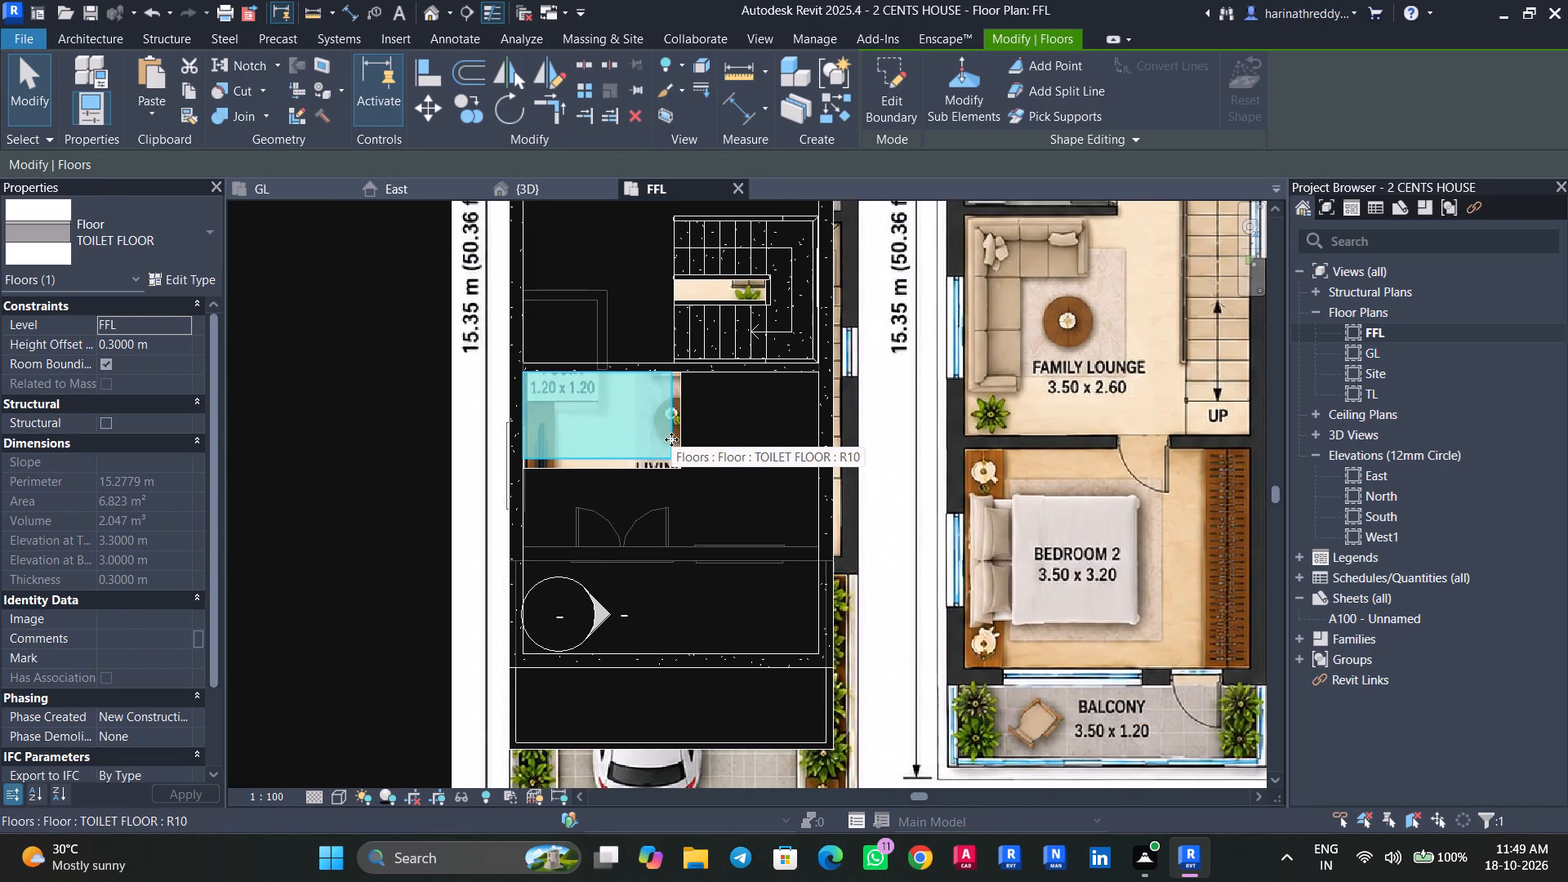
key(Delete)
Edit the south bedroom floor's boundary, moving the notch's horizontal edge up to the bedroom's north wall.
click(678, 468)
scroll(678, 468, up, 4)
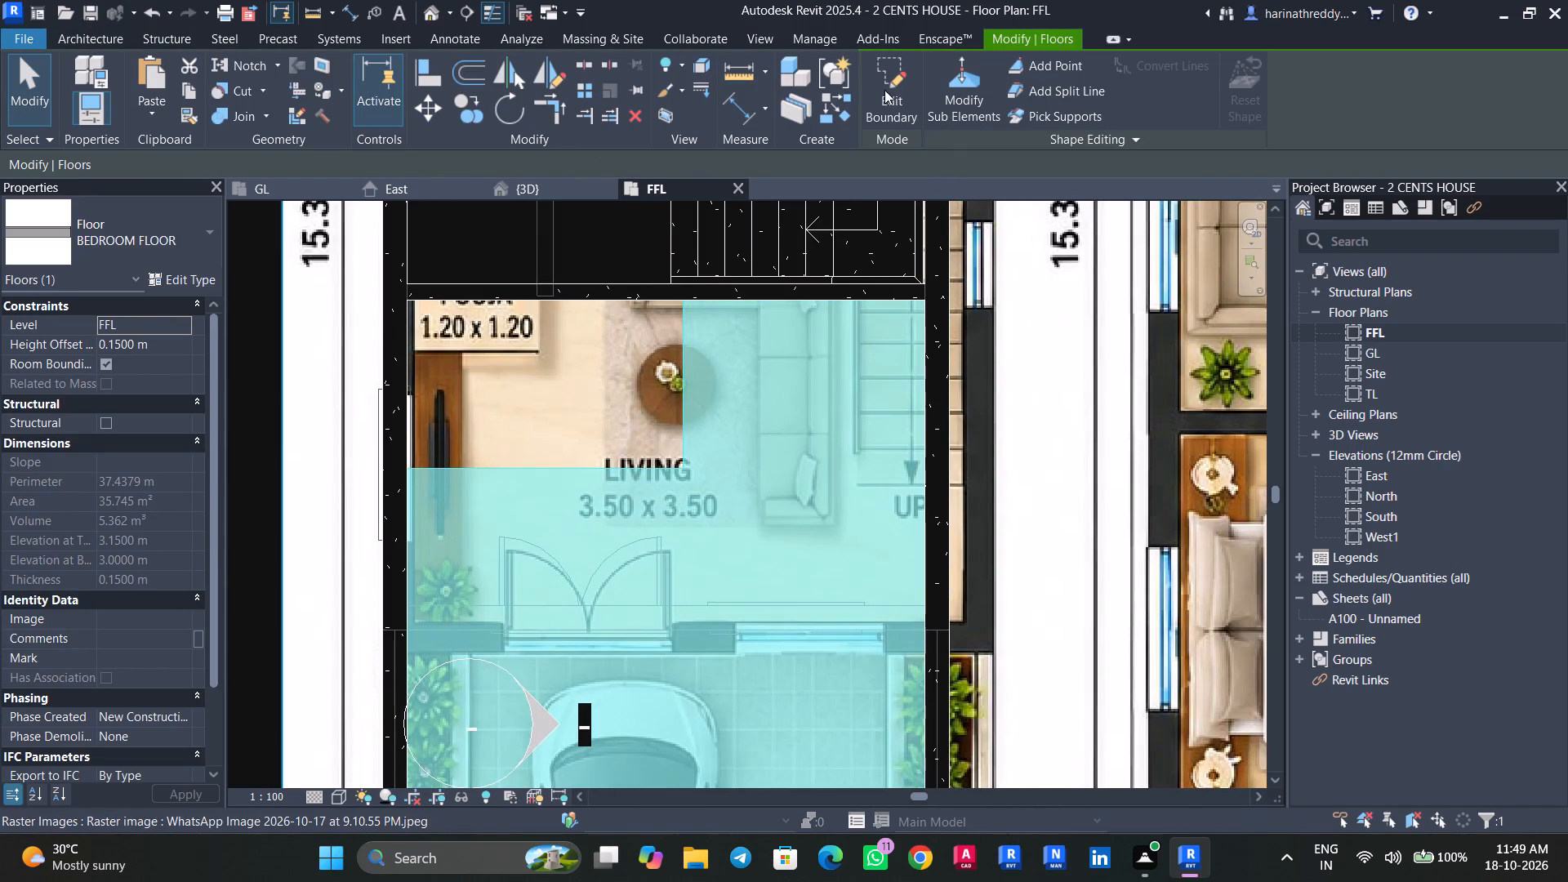
click(884, 90)
click(686, 372)
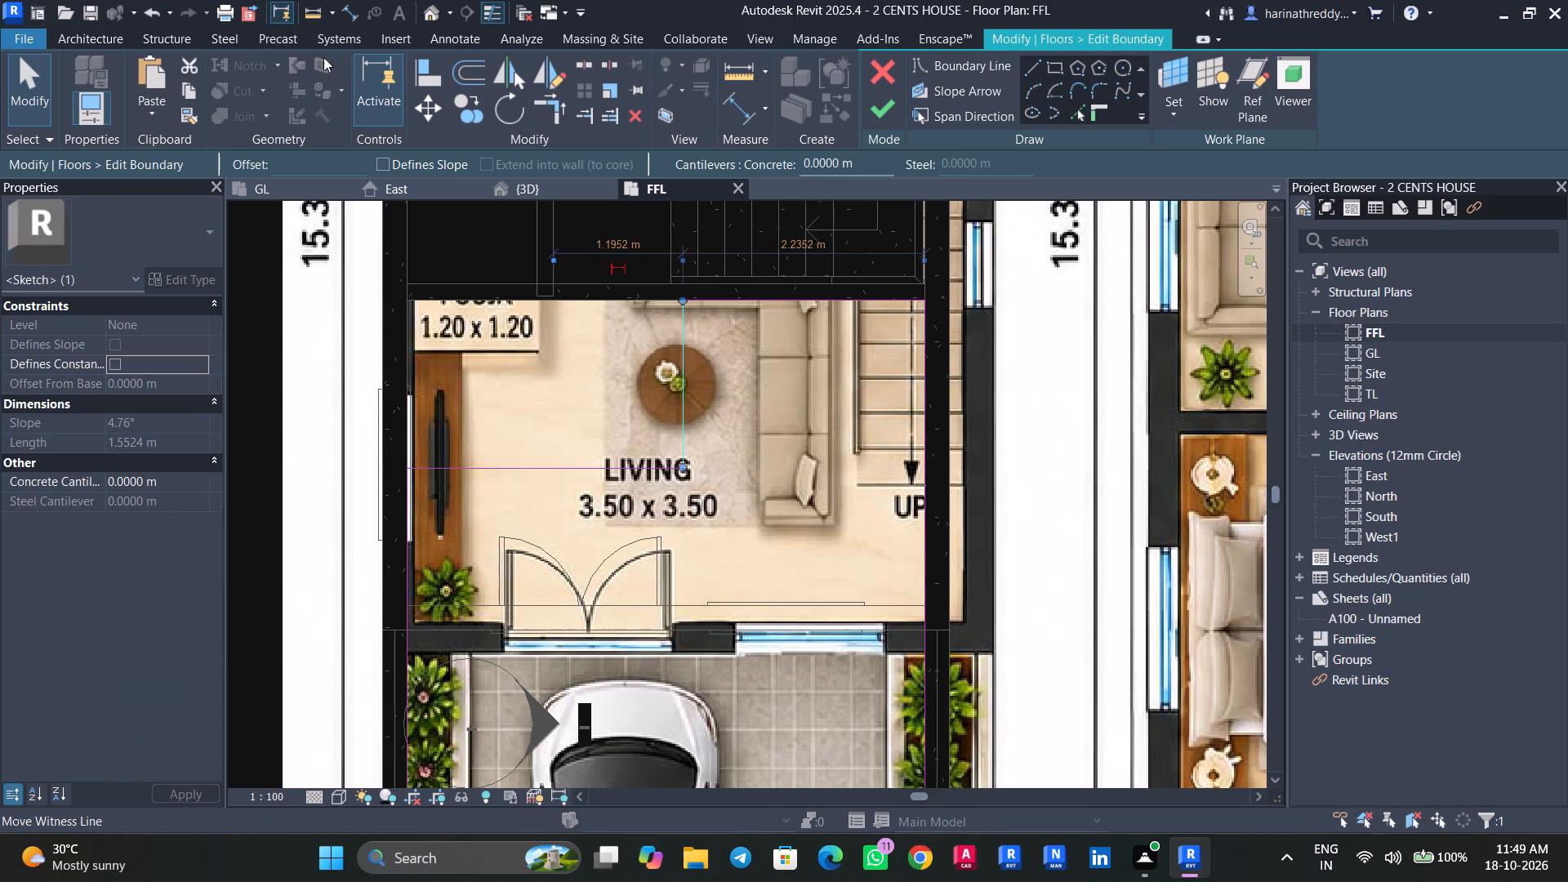
click(486, 7)
click(548, 465)
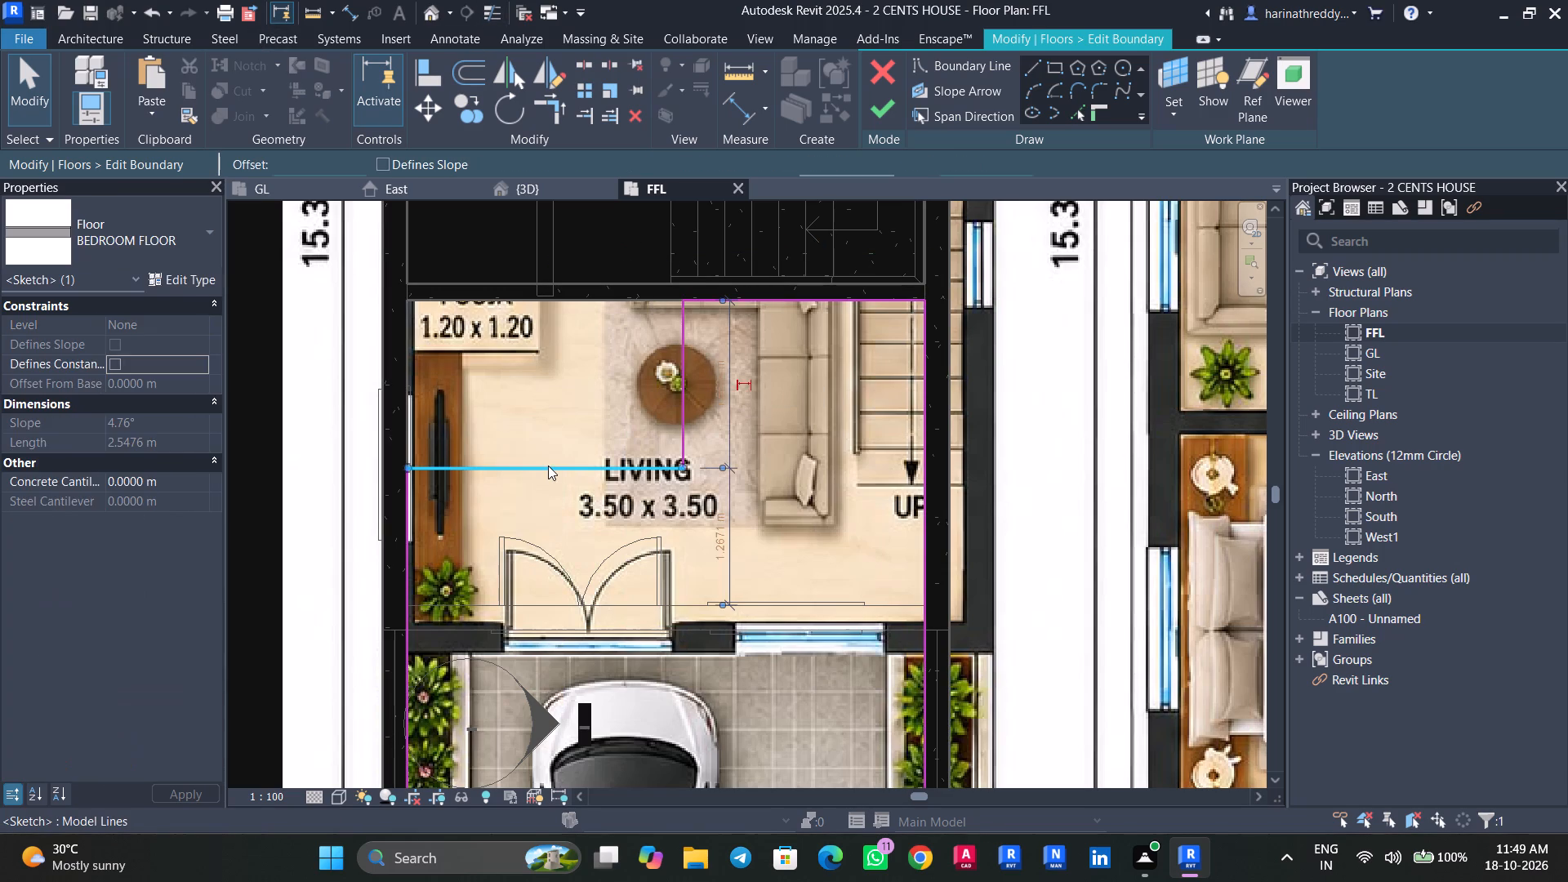
drag(548, 465, 559, 301)
key(Escape)
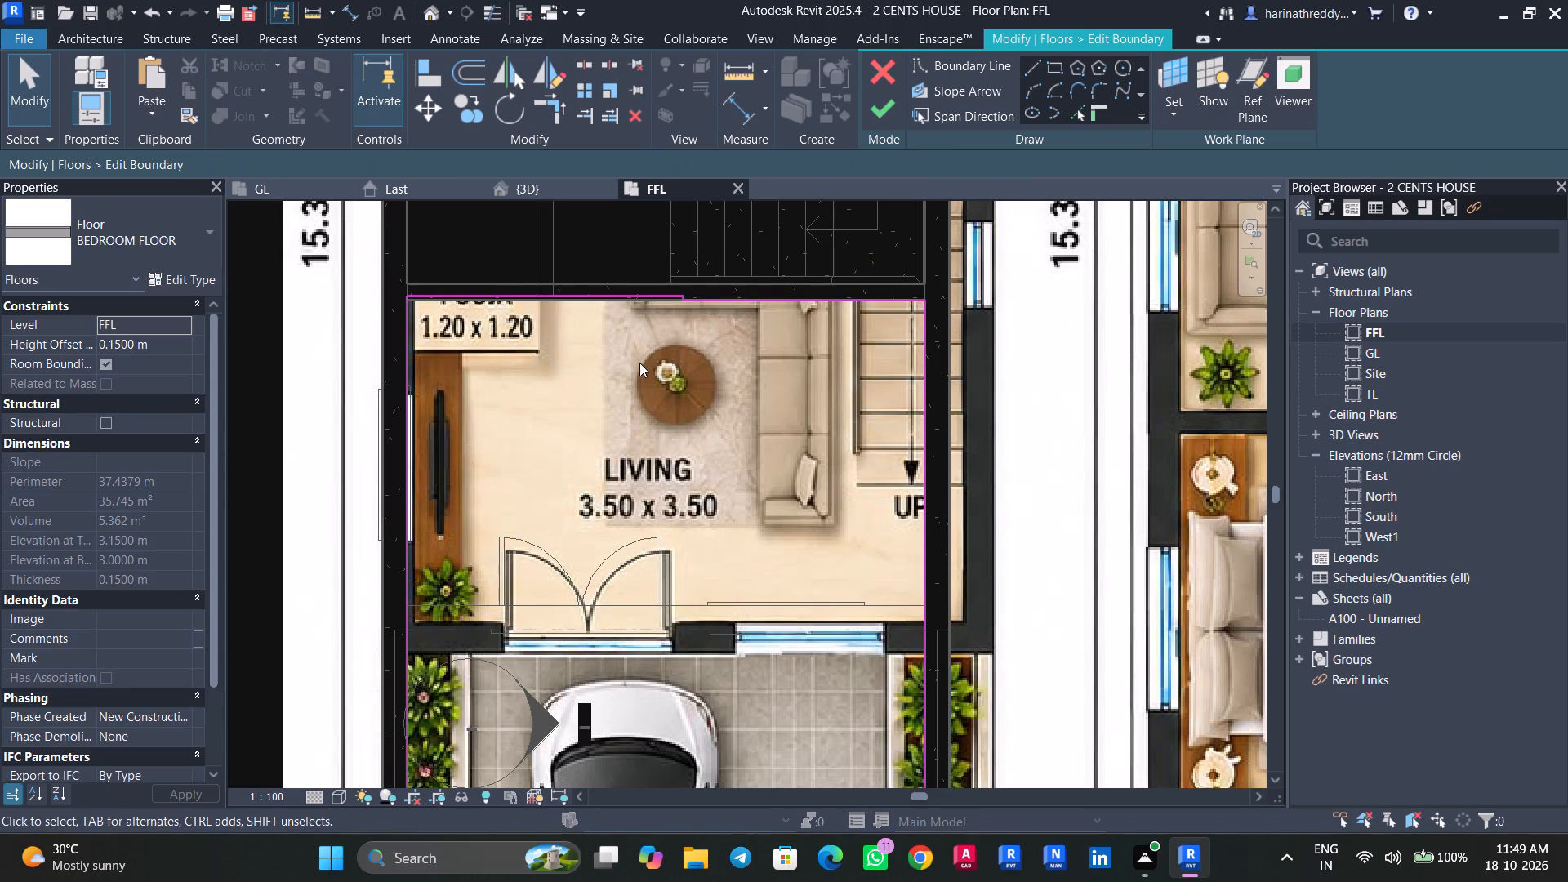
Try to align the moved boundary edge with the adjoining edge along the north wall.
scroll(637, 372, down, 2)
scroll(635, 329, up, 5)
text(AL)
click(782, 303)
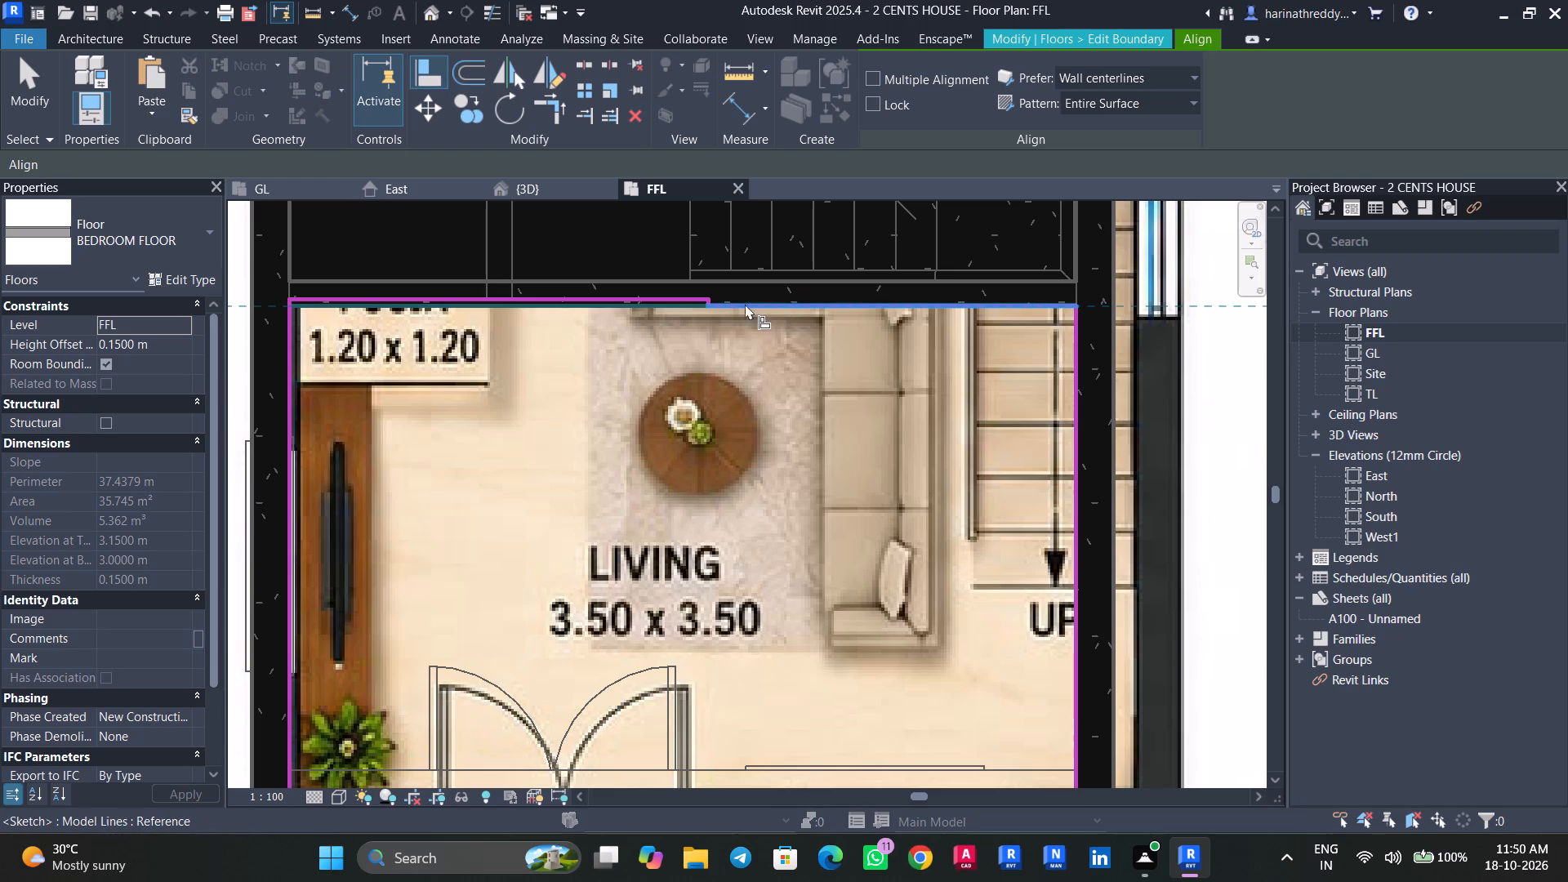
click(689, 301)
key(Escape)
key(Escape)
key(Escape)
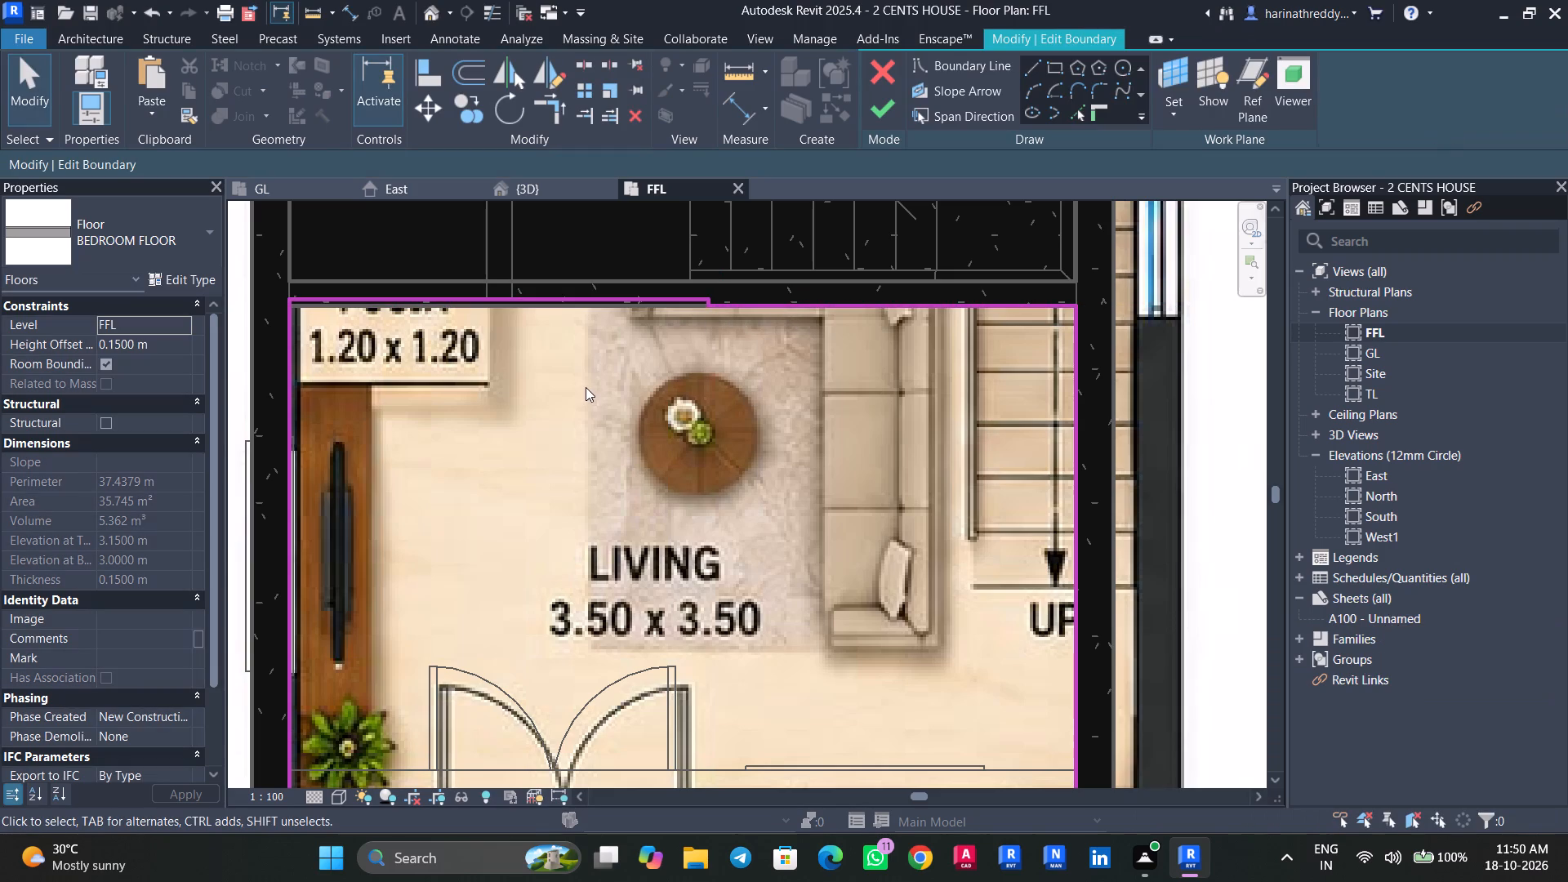
Move the offset boundary edge flush with the adjoining north edge and delete the too-short connecting line.
scroll(626, 352, up, 4)
click(684, 261)
scroll(684, 261, up, 4)
drag(690, 258, 692, 278)
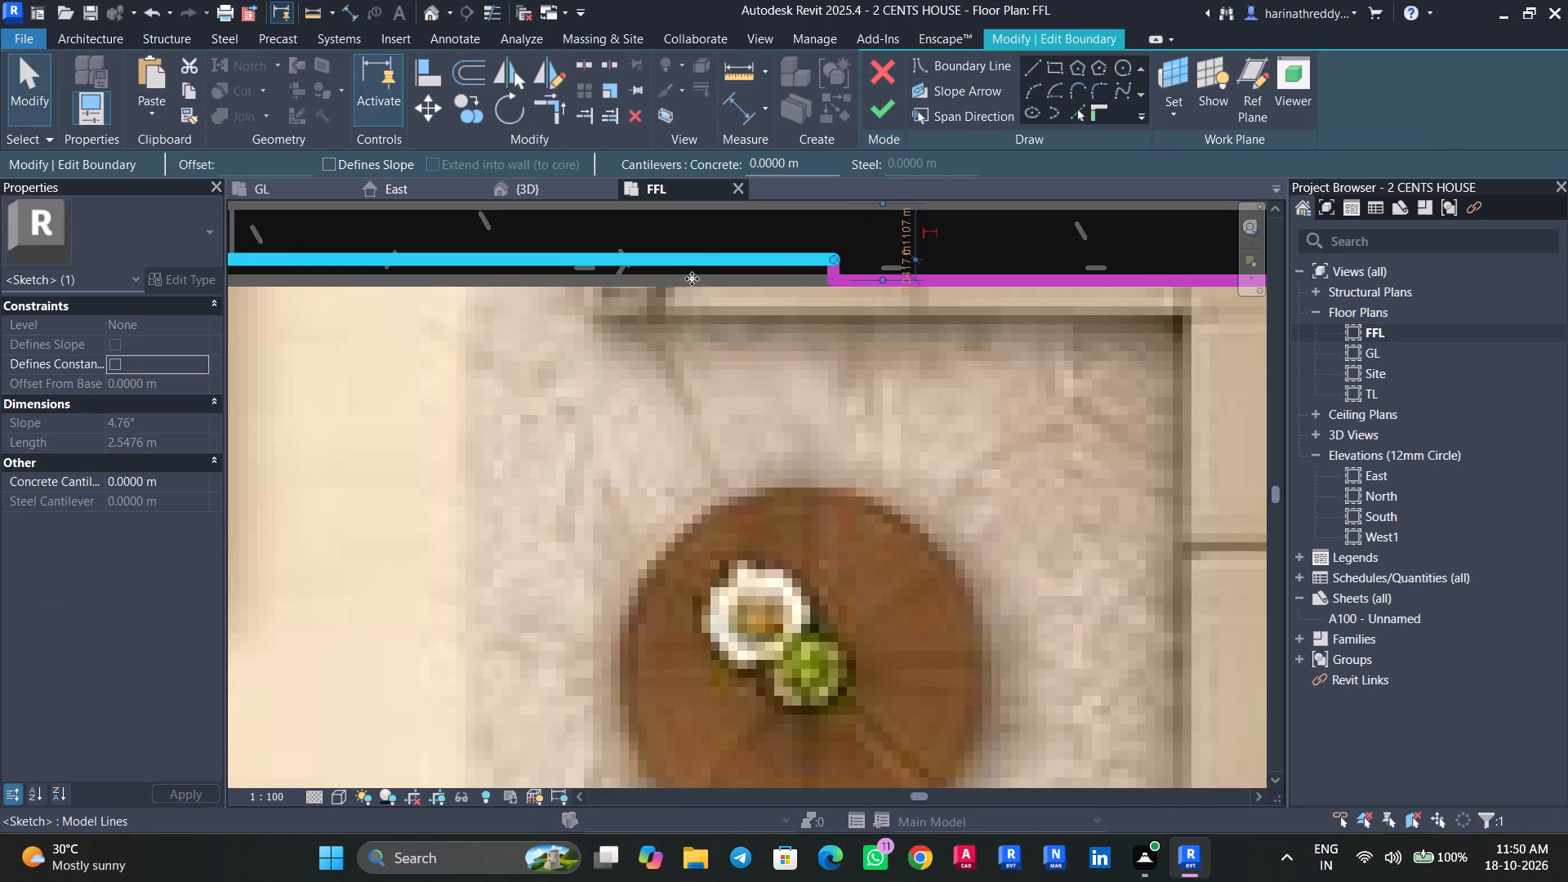
drag(692, 278, 692, 287)
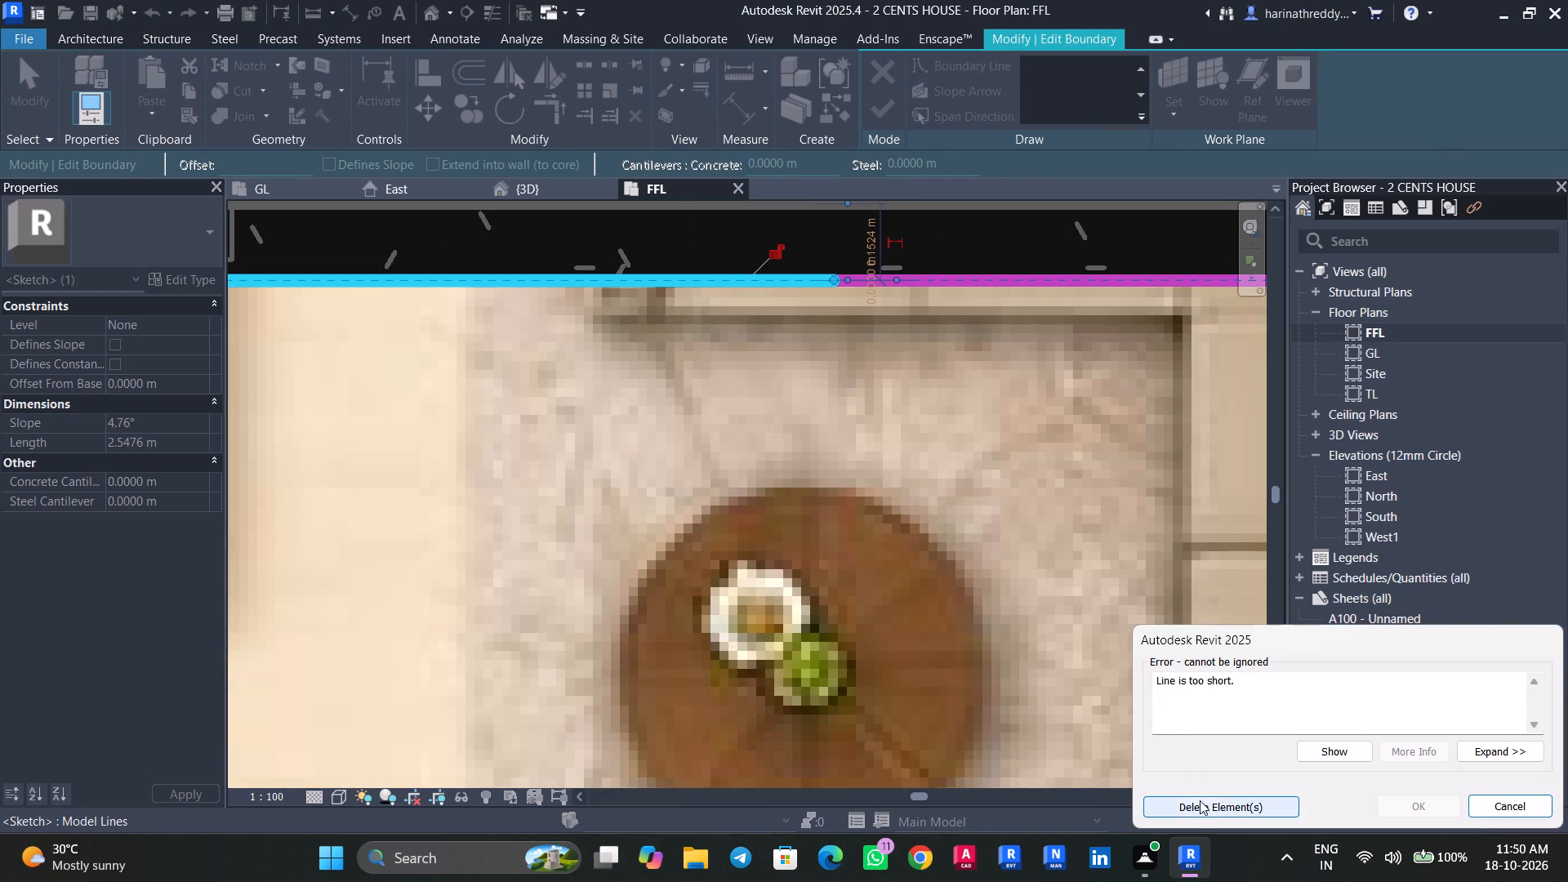
click(1200, 816)
scroll(677, 510, down, 9)
key(Escape)
Finish the BEDROOM FLOOR boundary edit without attaching the walls to the floor.
scroll(672, 542, down, 4)
middle_drag(684, 599, 740, 310)
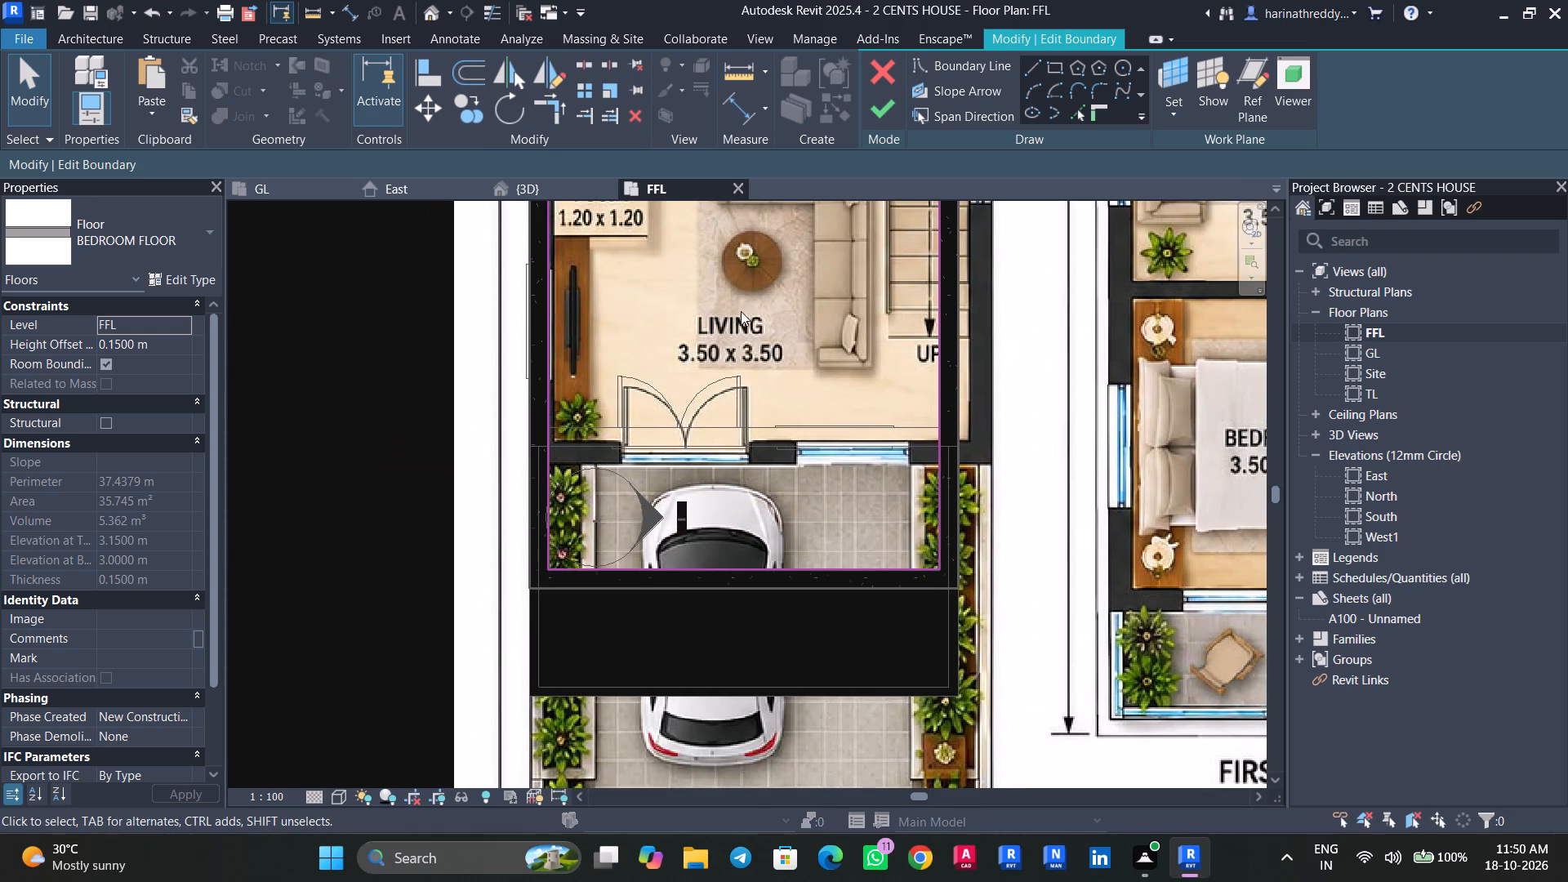
scroll(838, 506, up, 1)
click(890, 112)
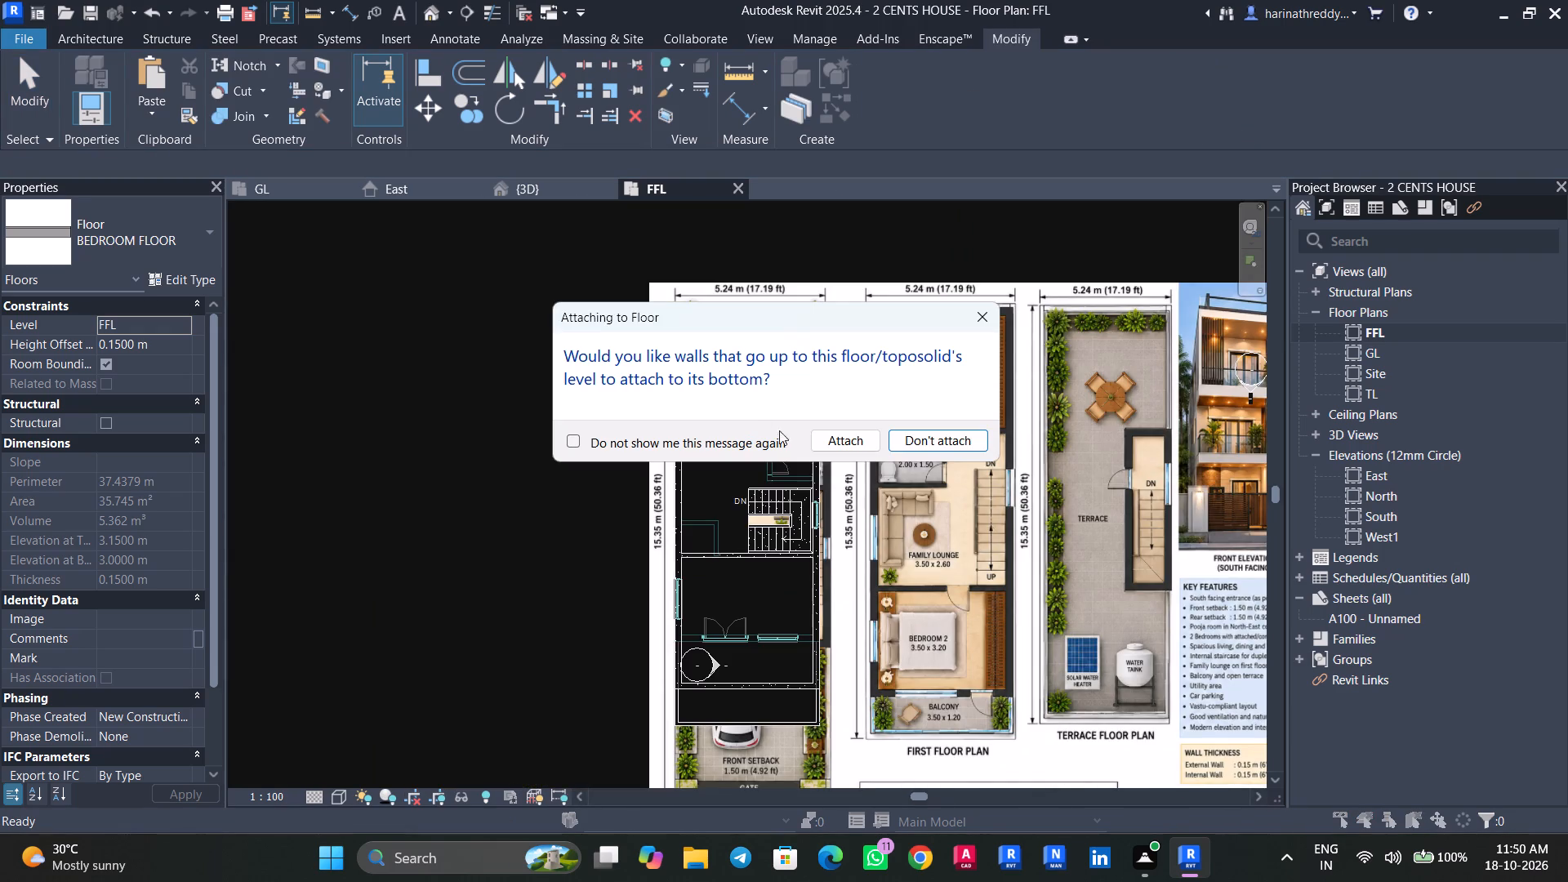
click(921, 452)
key(Escape)
Examine the first-floor plan from the south bedroom past the staircase to the toilet enclosure beside the north bedroom.
scroll(761, 352, down, 4)
middle_drag(767, 420, 771, 566)
middle_drag(756, 588, 751, 610)
scroll(707, 428, up, 2)
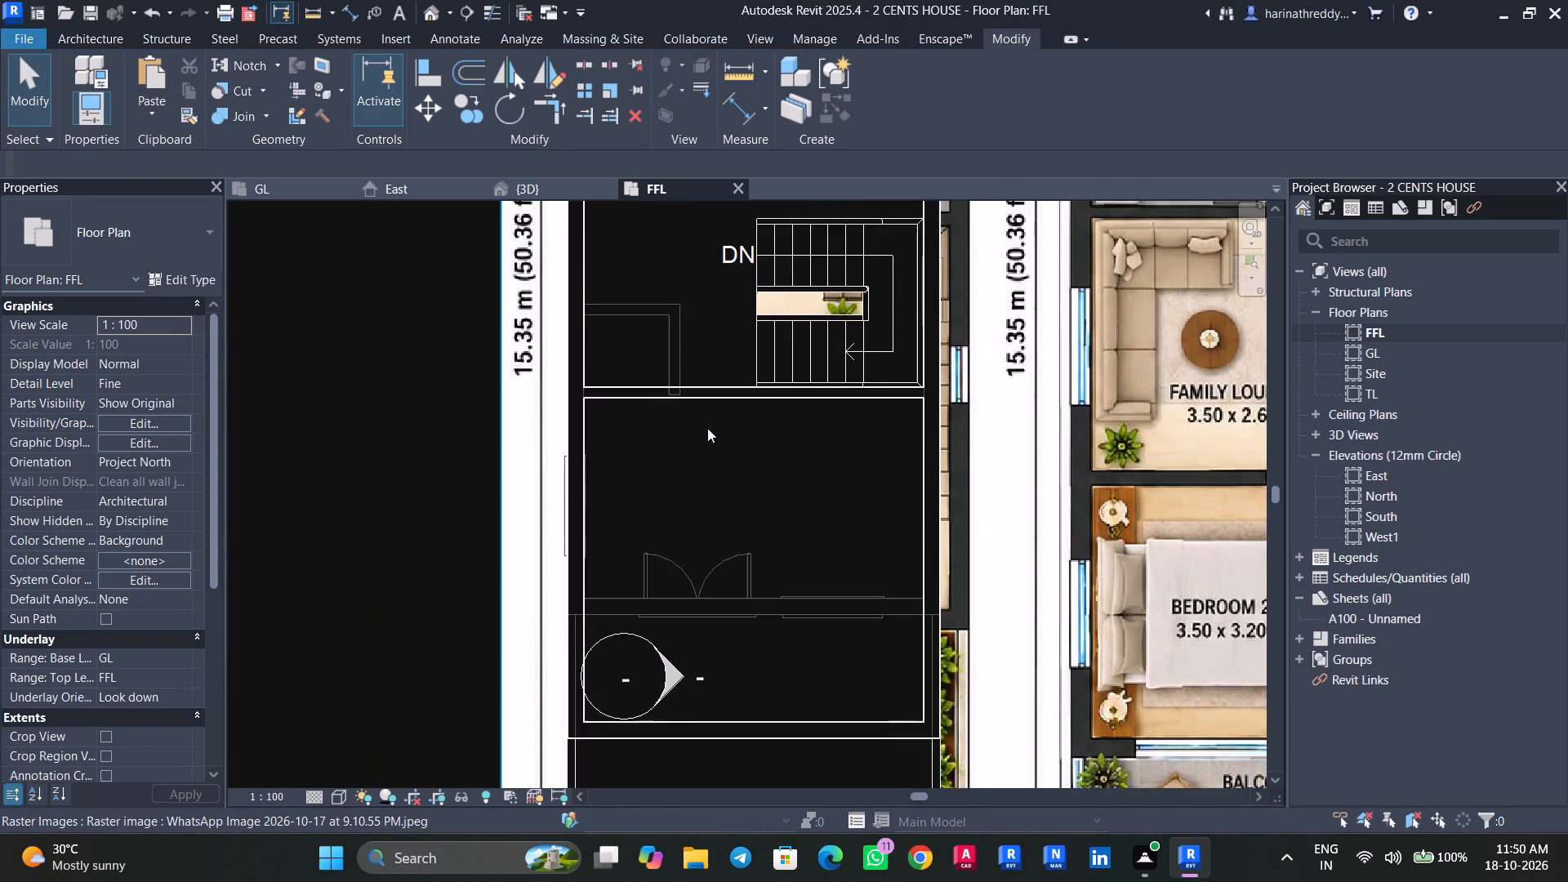
middle_drag(707, 428, 710, 617)
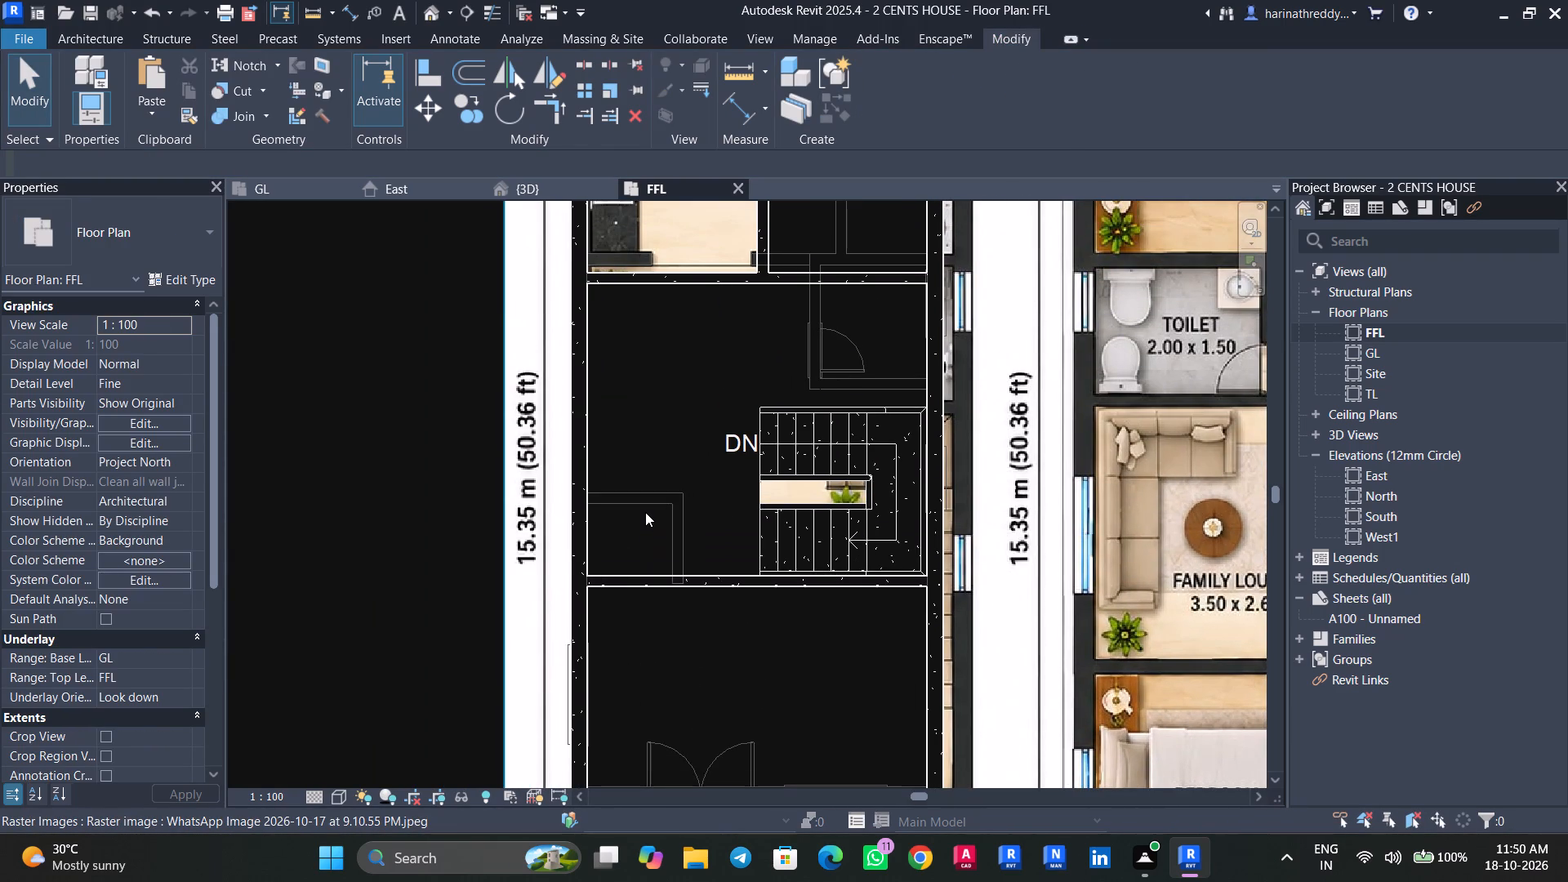
middle_drag(646, 510, 671, 730)
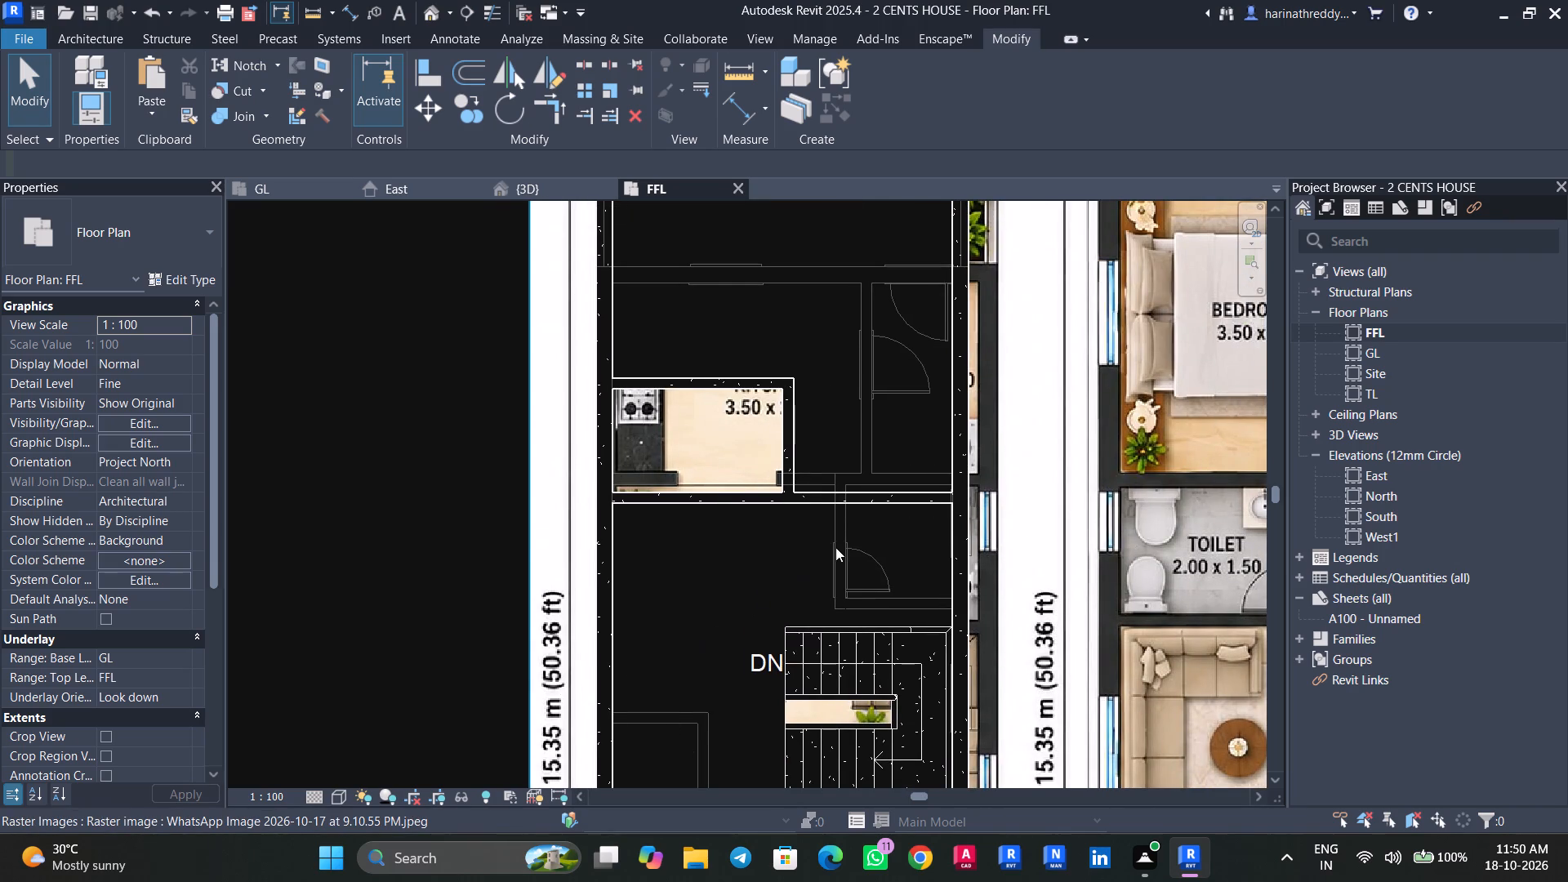
middle_drag(777, 592, 749, 480)
middle_drag(687, 653, 690, 552)
scroll(738, 649, down, 3)
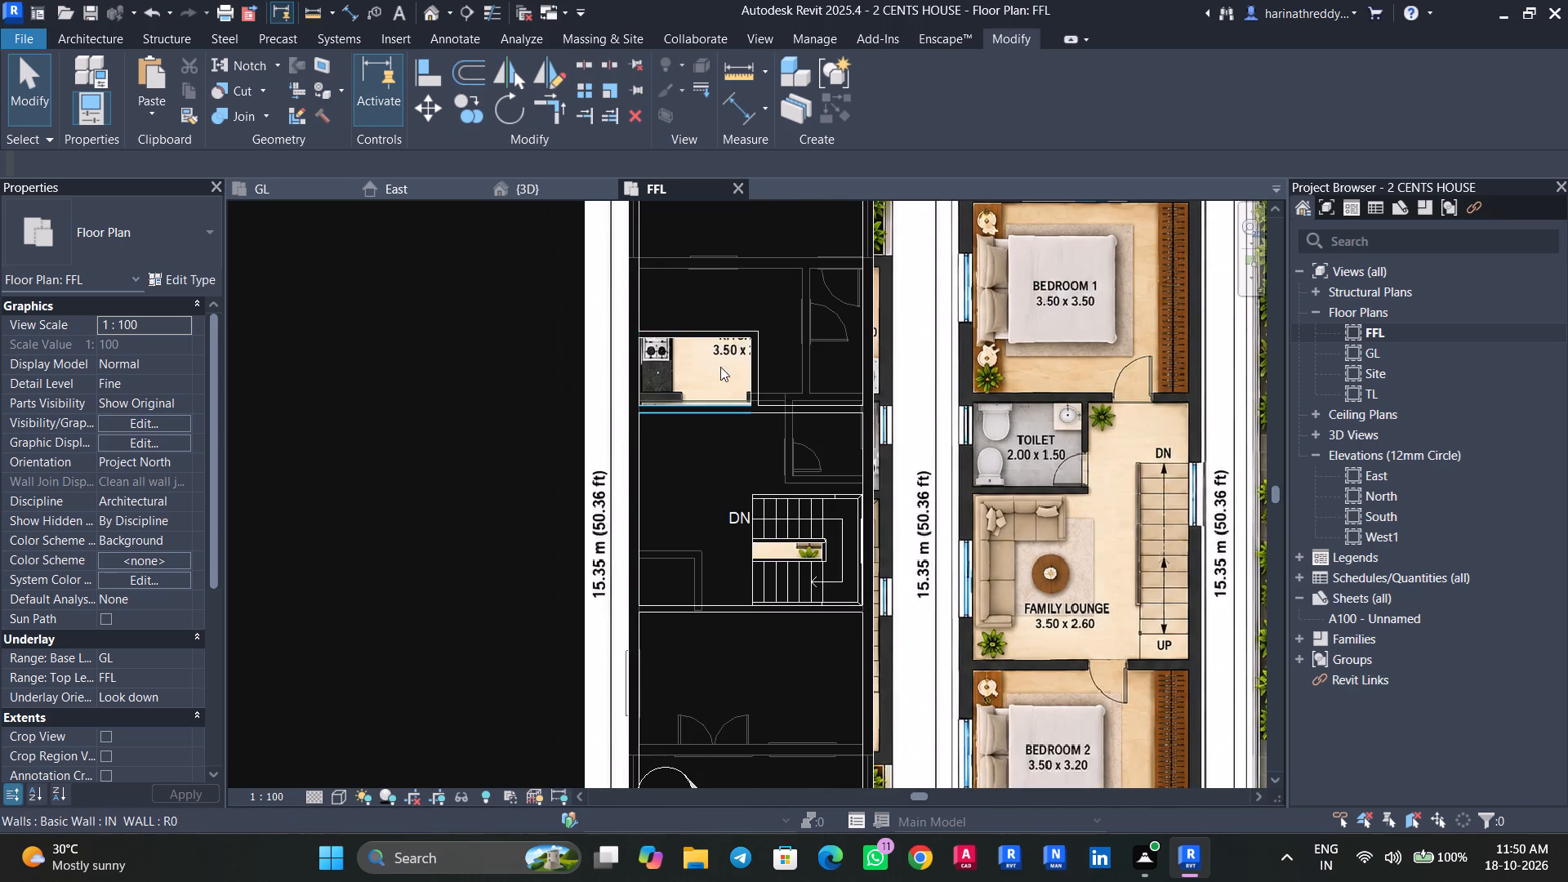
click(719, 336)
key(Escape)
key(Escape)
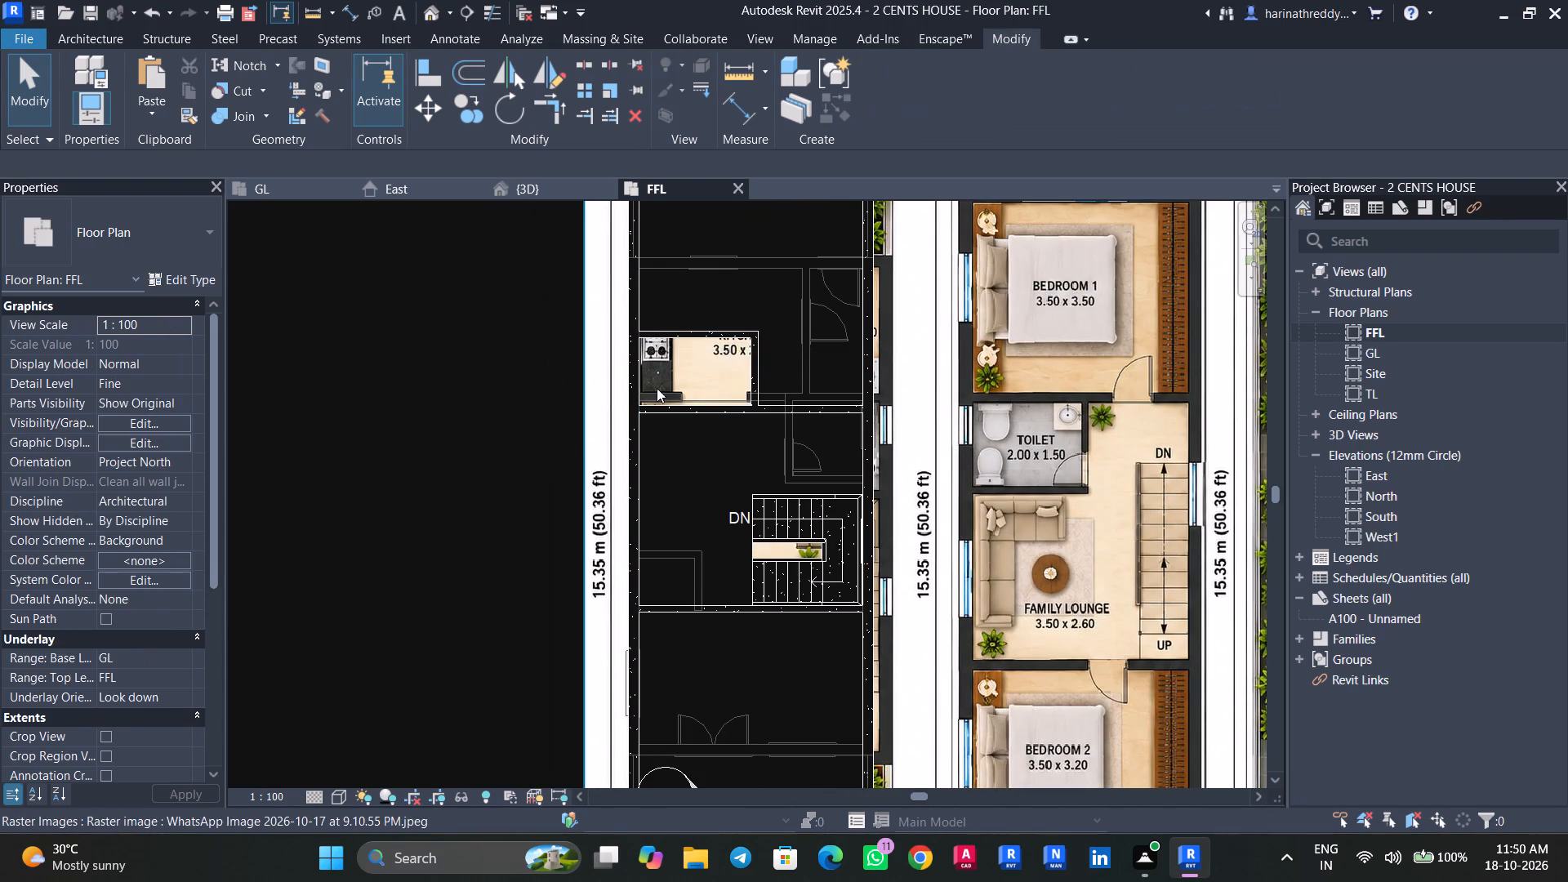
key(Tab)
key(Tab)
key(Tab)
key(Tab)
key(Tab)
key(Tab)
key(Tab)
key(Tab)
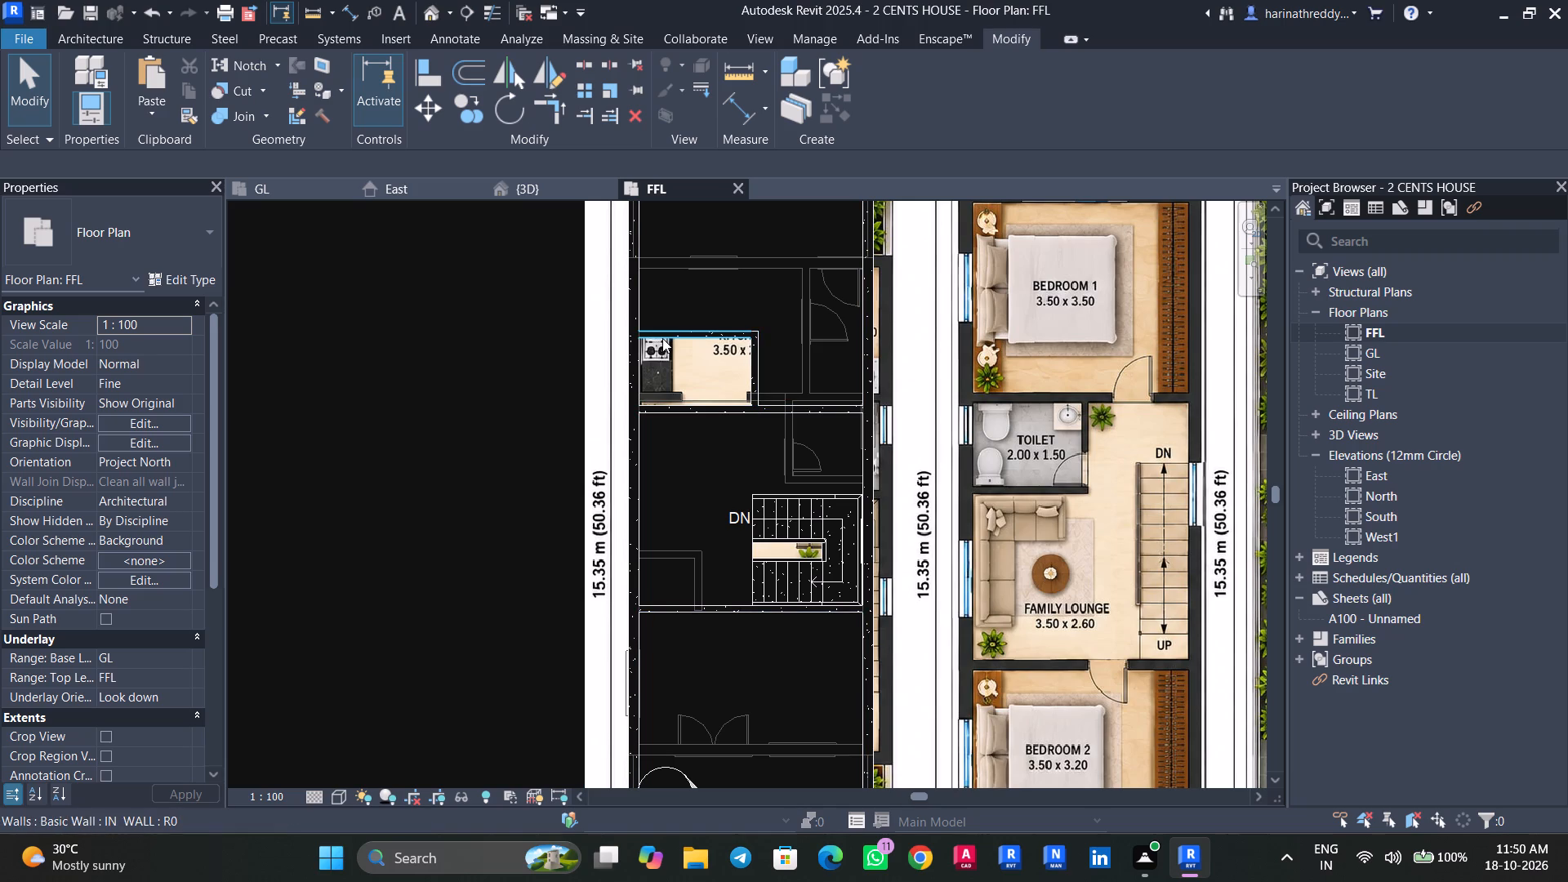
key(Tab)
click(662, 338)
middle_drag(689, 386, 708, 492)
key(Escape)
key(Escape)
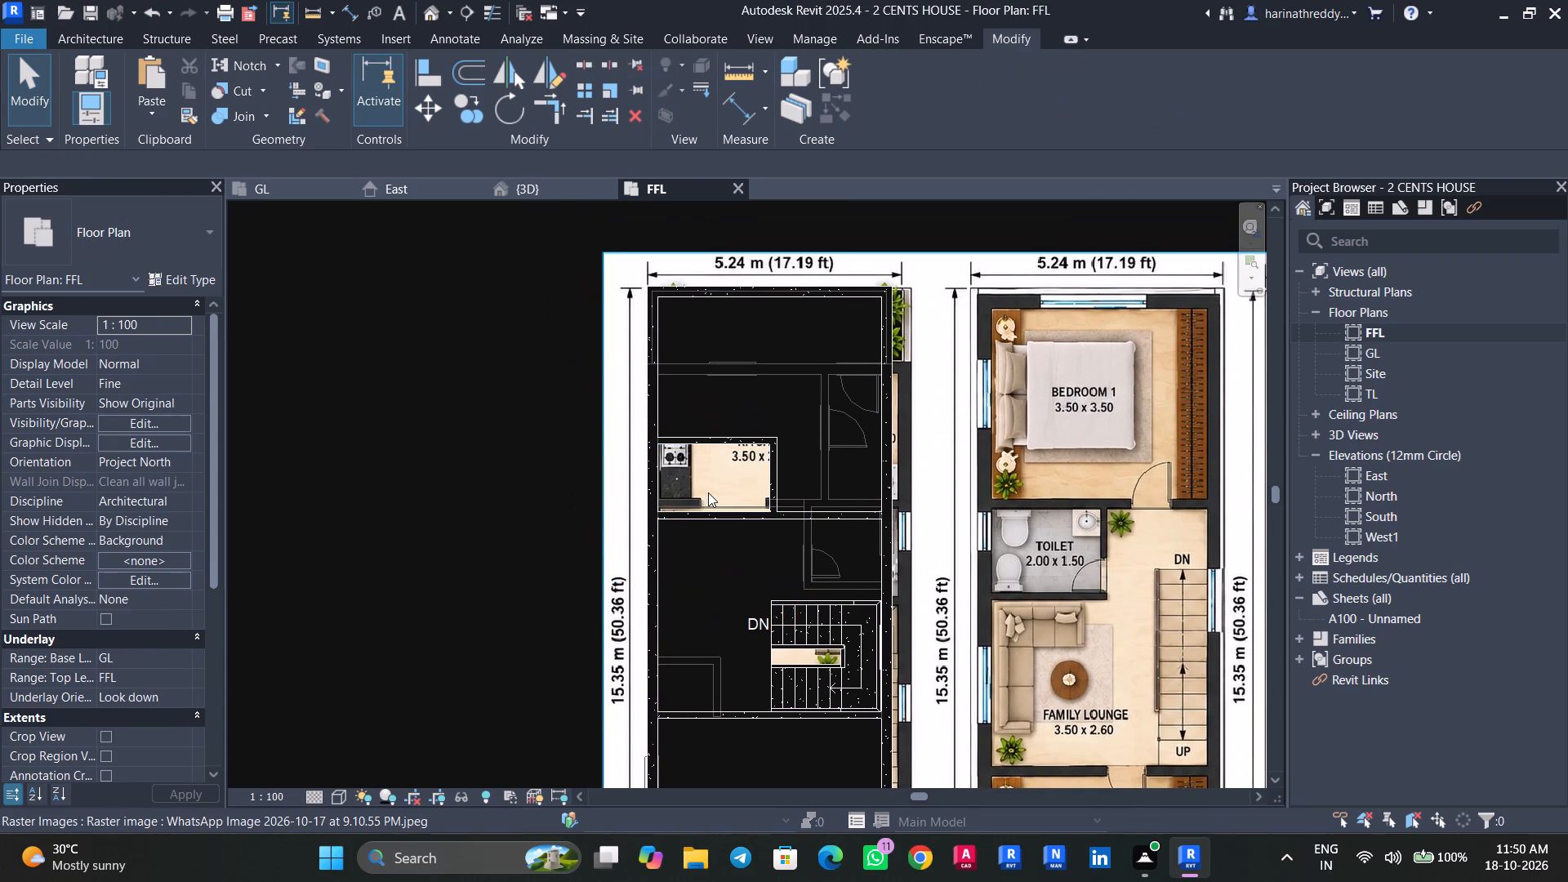
Start a TOILET FLOOR slab and sketch its rectangular boundary along the inner wall faces of the toilet north of the lounge.
scroll(708, 492, up, 3)
scroll(708, 492, down, 3)
middle_drag(708, 492, 688, 472)
click(83, 39)
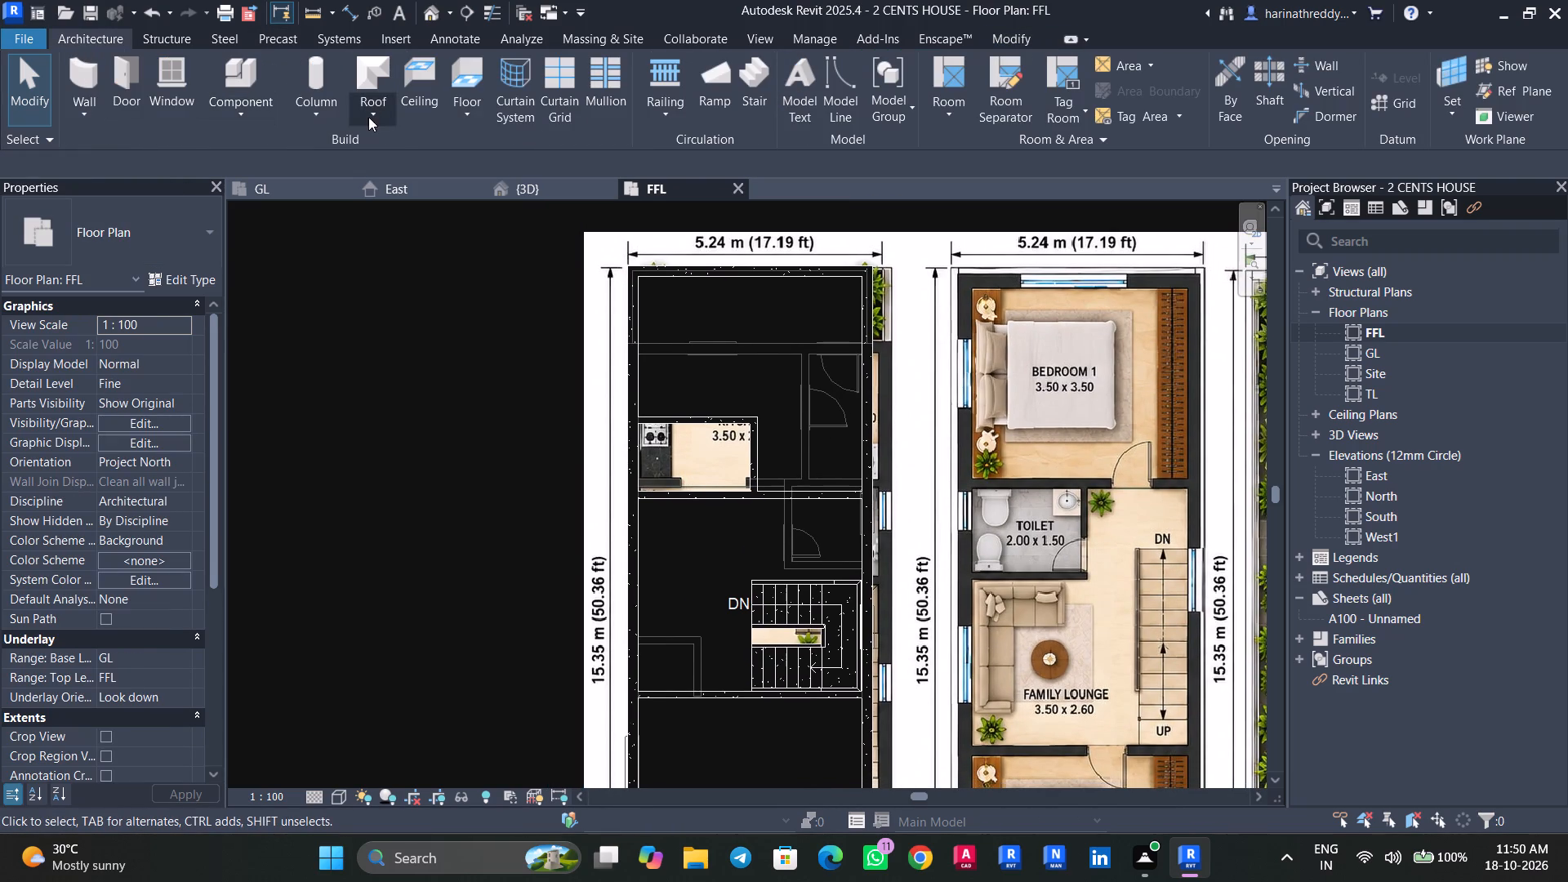
click(460, 83)
click(127, 244)
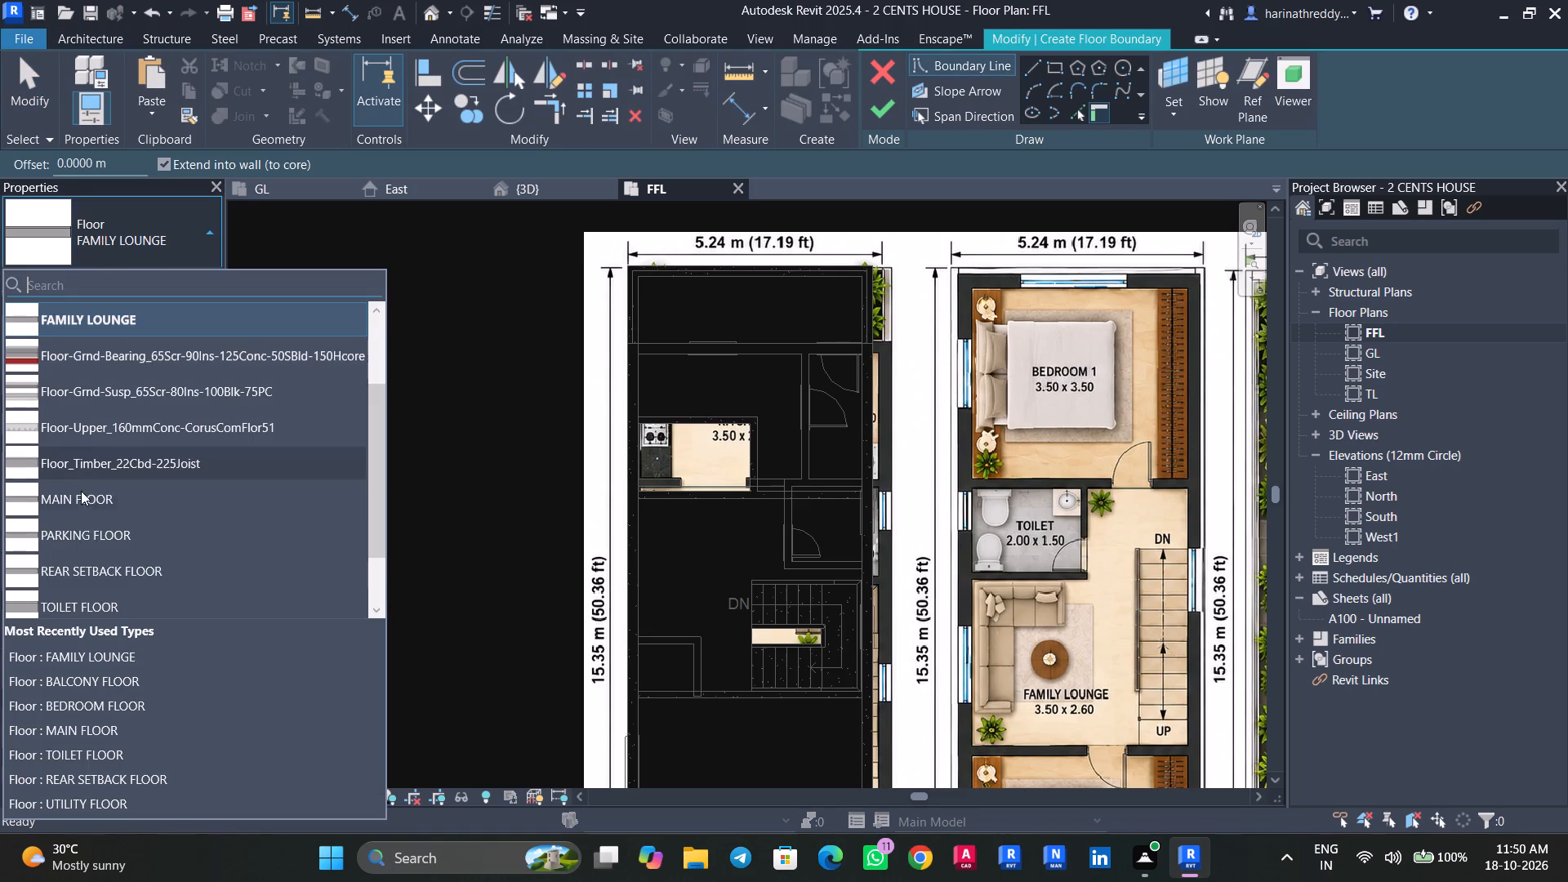
scroll(102, 599, up, 3)
scroll(113, 618, down, 2)
scroll(113, 618, up, 1)
scroll(113, 618, down, 4)
click(90, 538)
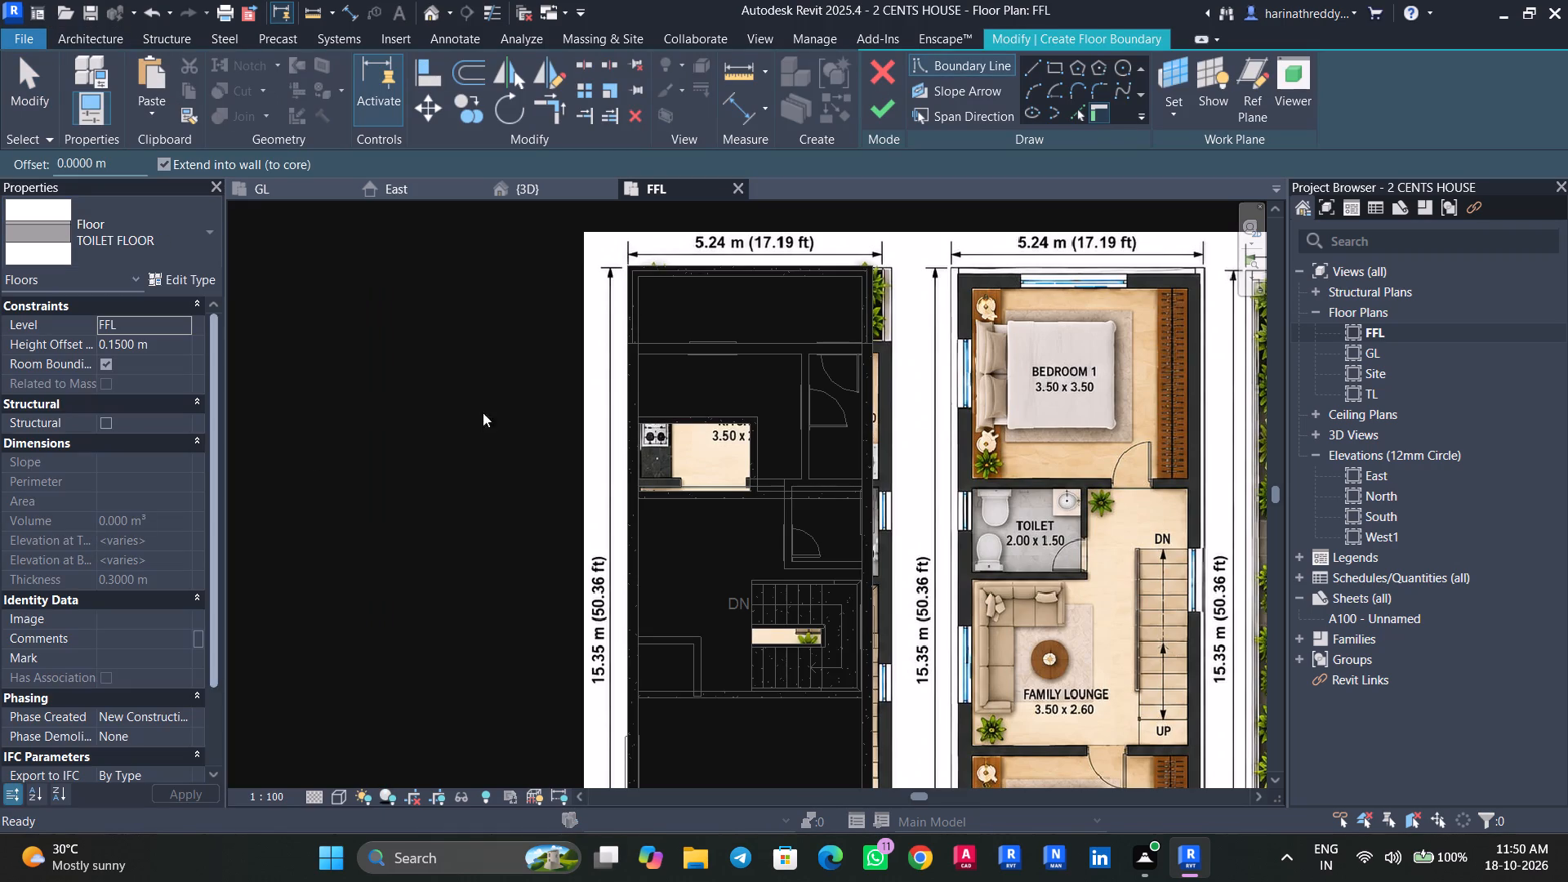
click(1052, 65)
scroll(635, 492, up, 5)
middle_drag(763, 442, 730, 492)
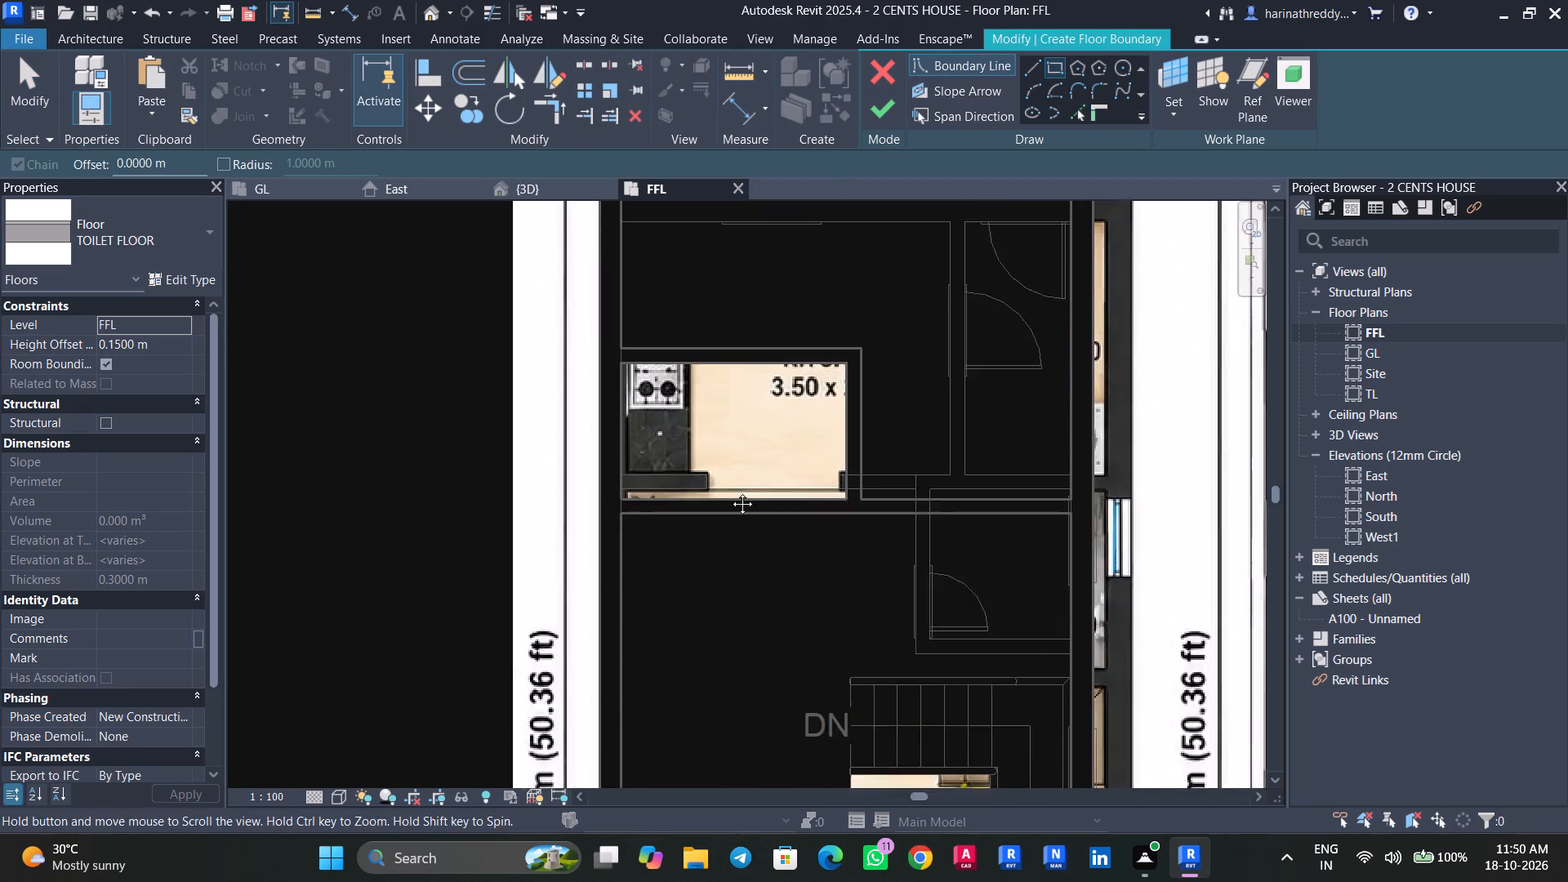
middle_drag(730, 492, 686, 544)
scroll(681, 539, up, 3)
click(479, 430)
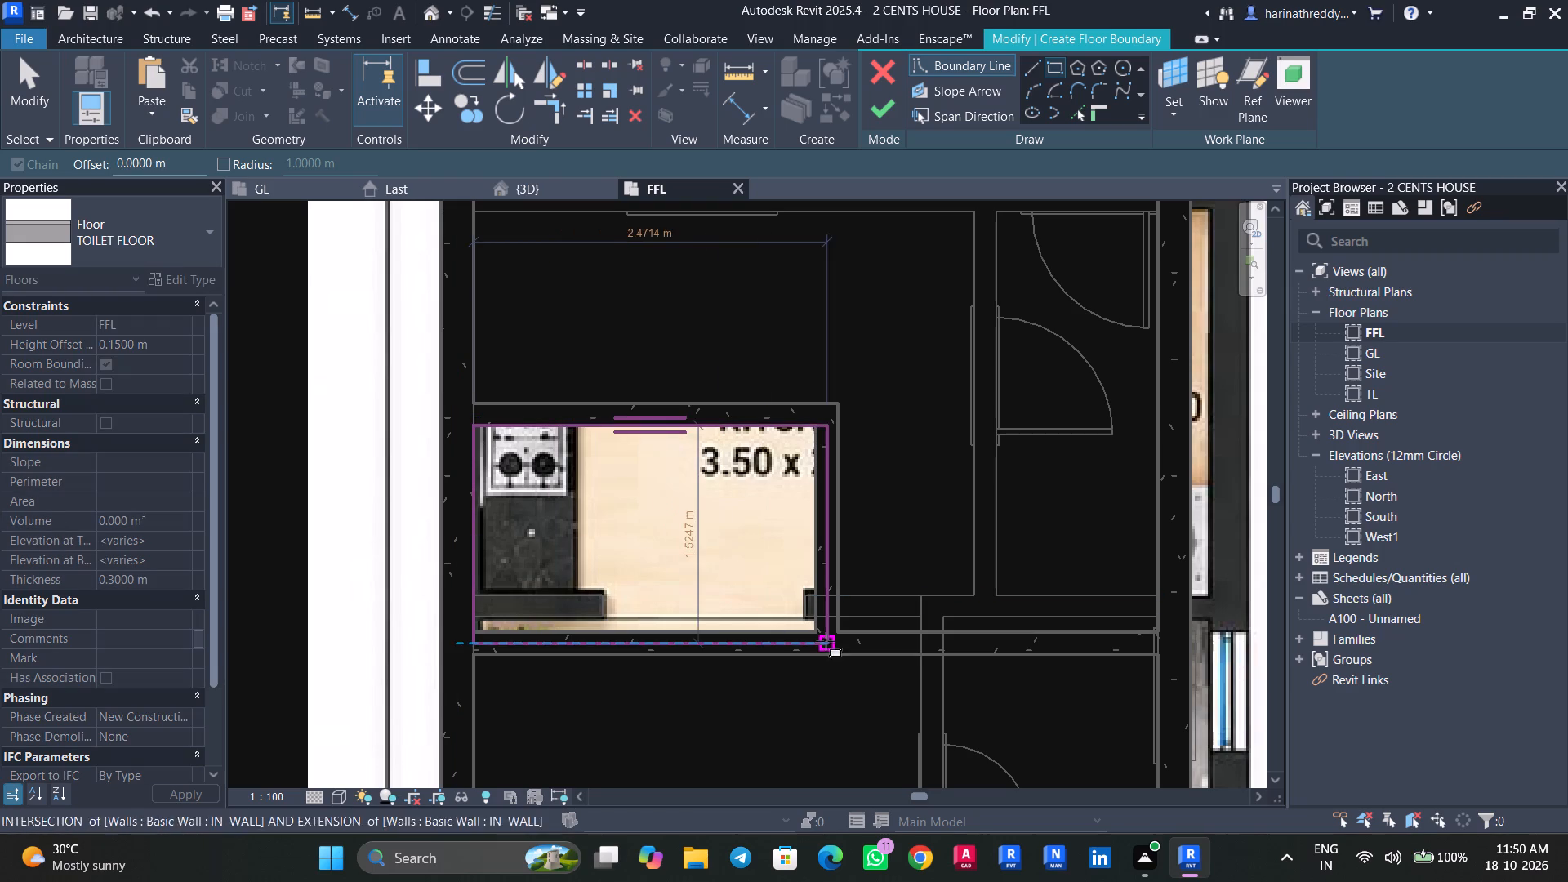
click(817, 630)
key(Escape)
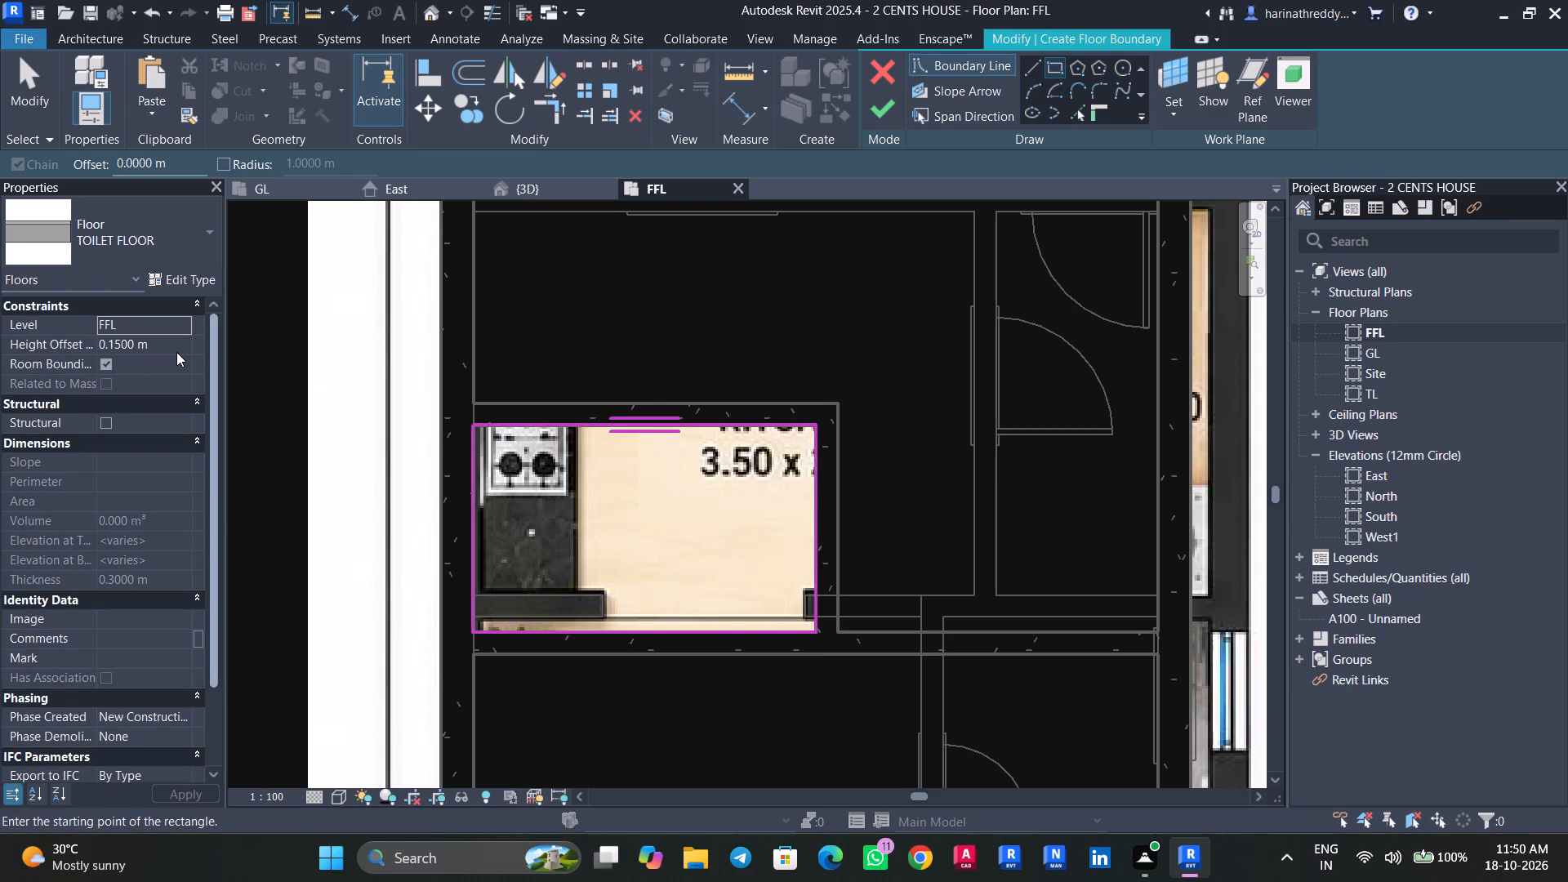
Set the toilet floor's height offset to 0.3 m and finish the slab without attaching the walls.
click(173, 354)
text(0.3)
key(Return)
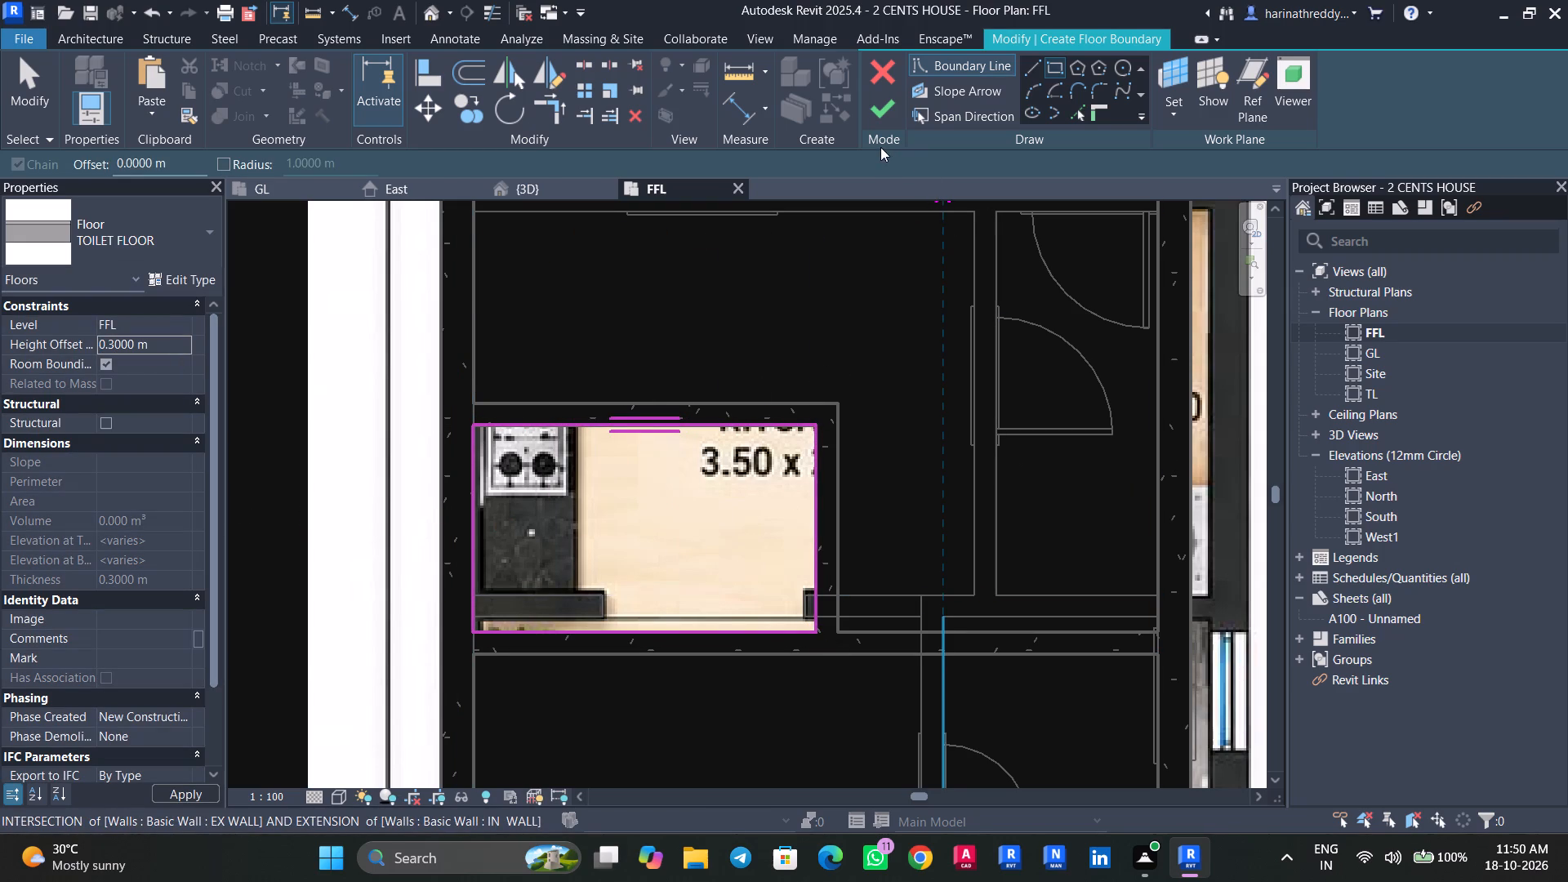
click(877, 101)
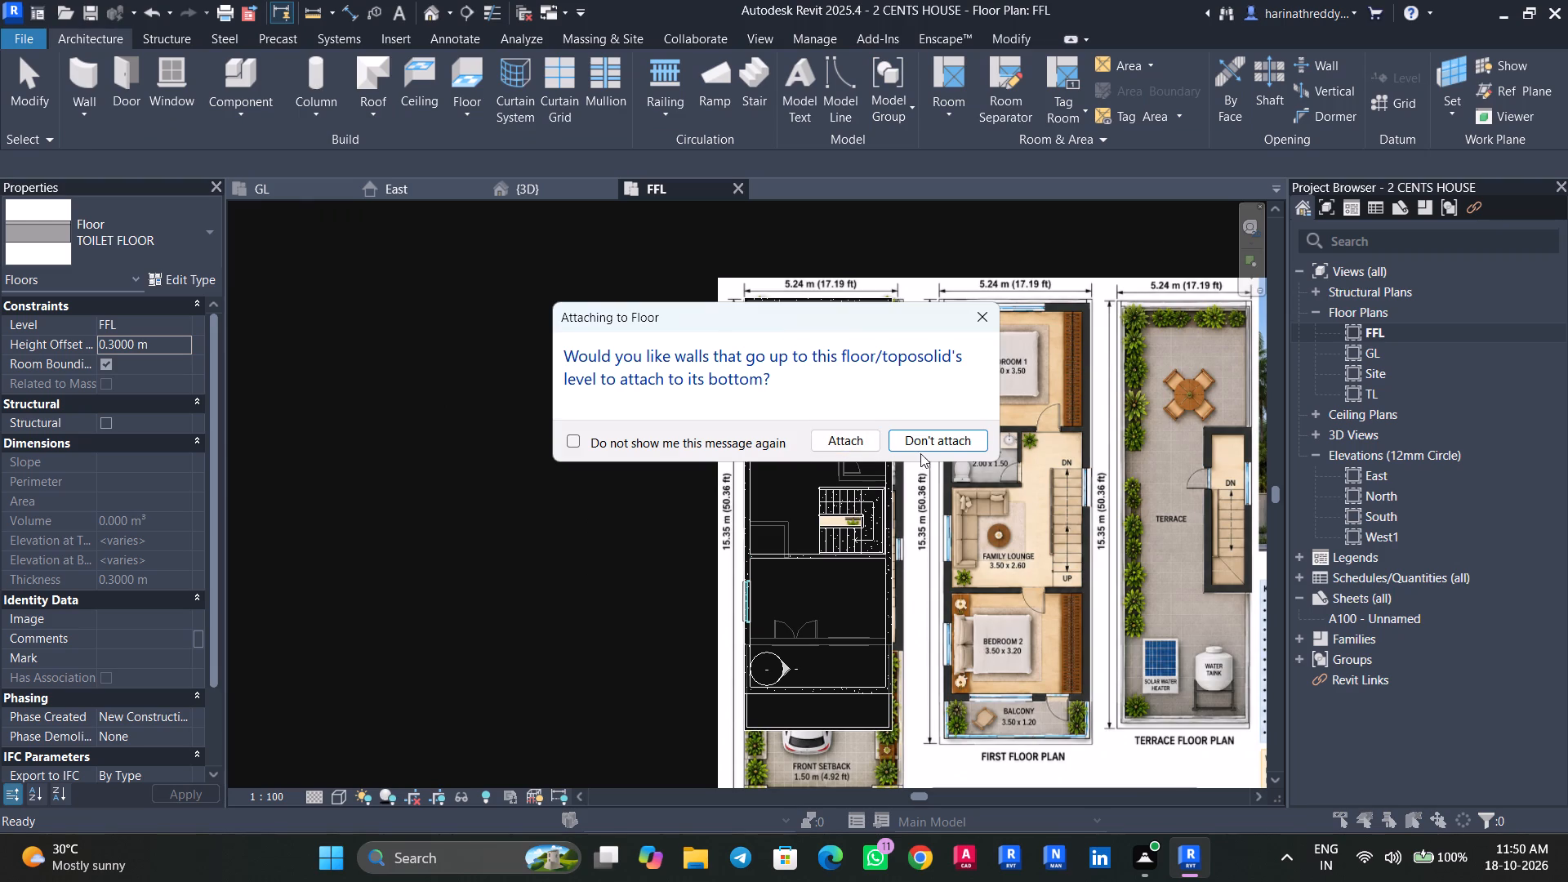
click(931, 439)
key(Escape)
key(Escape)
Add an aligned dimension between the inner faces of the toilet's north and south walls.
scroll(631, 527, down, 8)
middle_drag(675, 688, 617, 540)
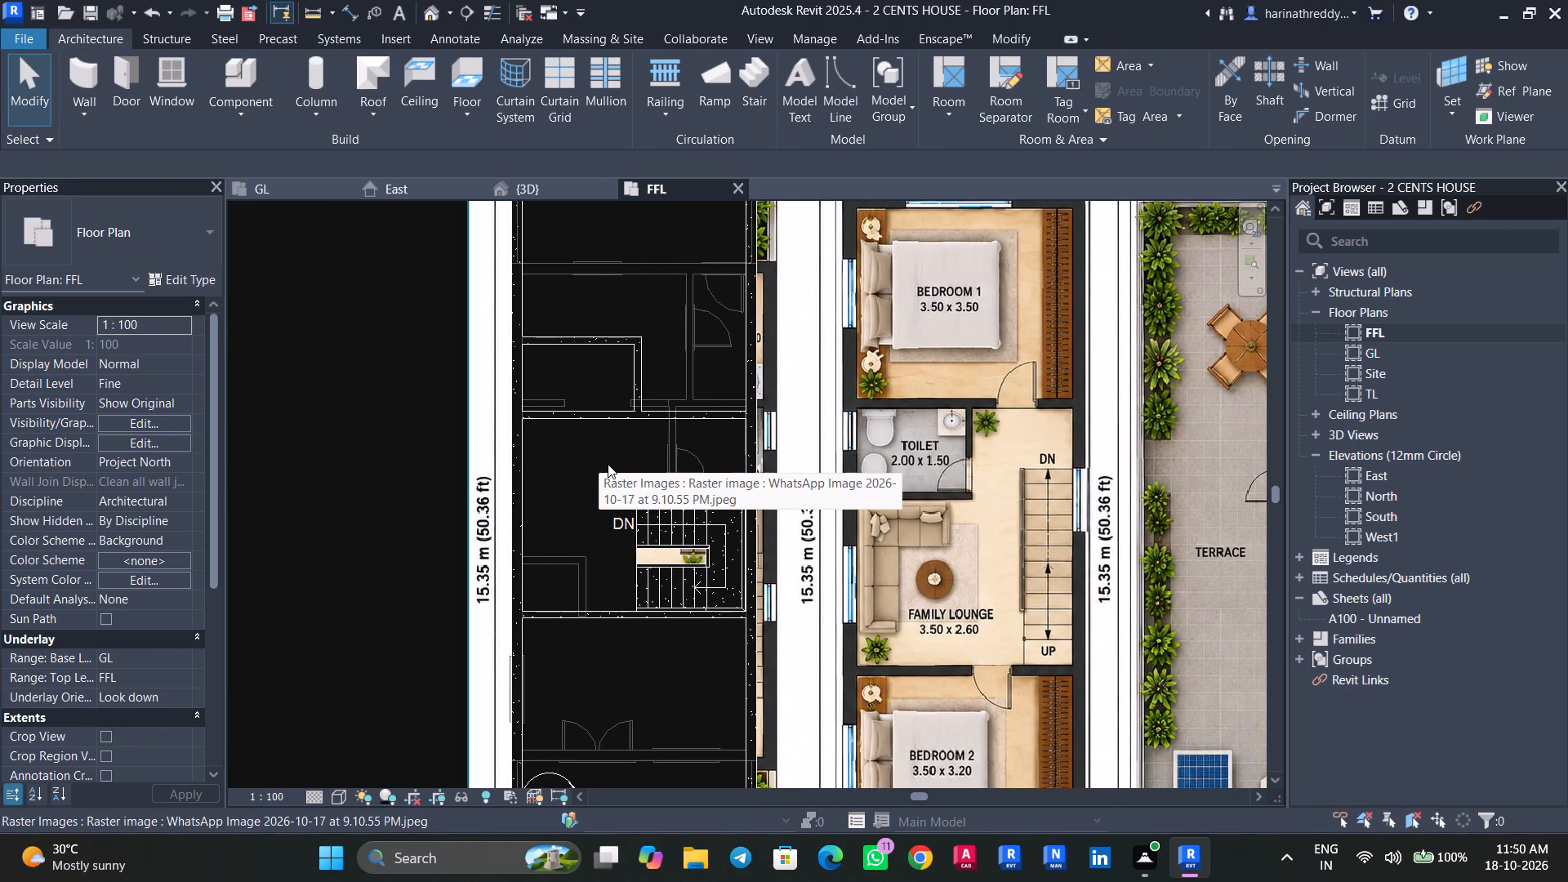
key(d)
key(i)
scroll(595, 403, up, 4)
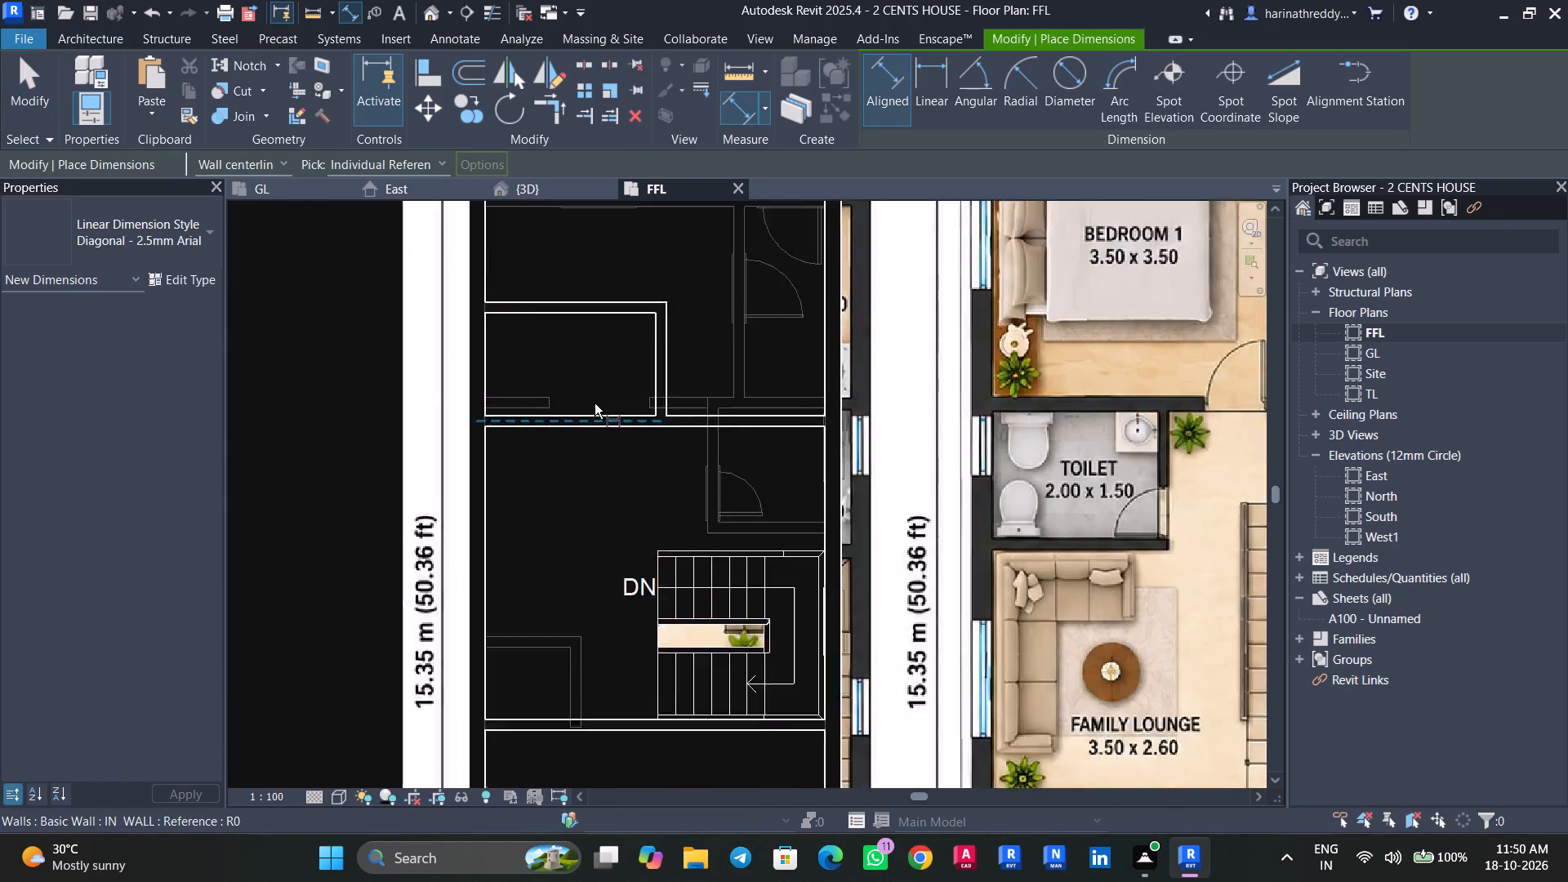
scroll(595, 405, up, 2)
key(Tab)
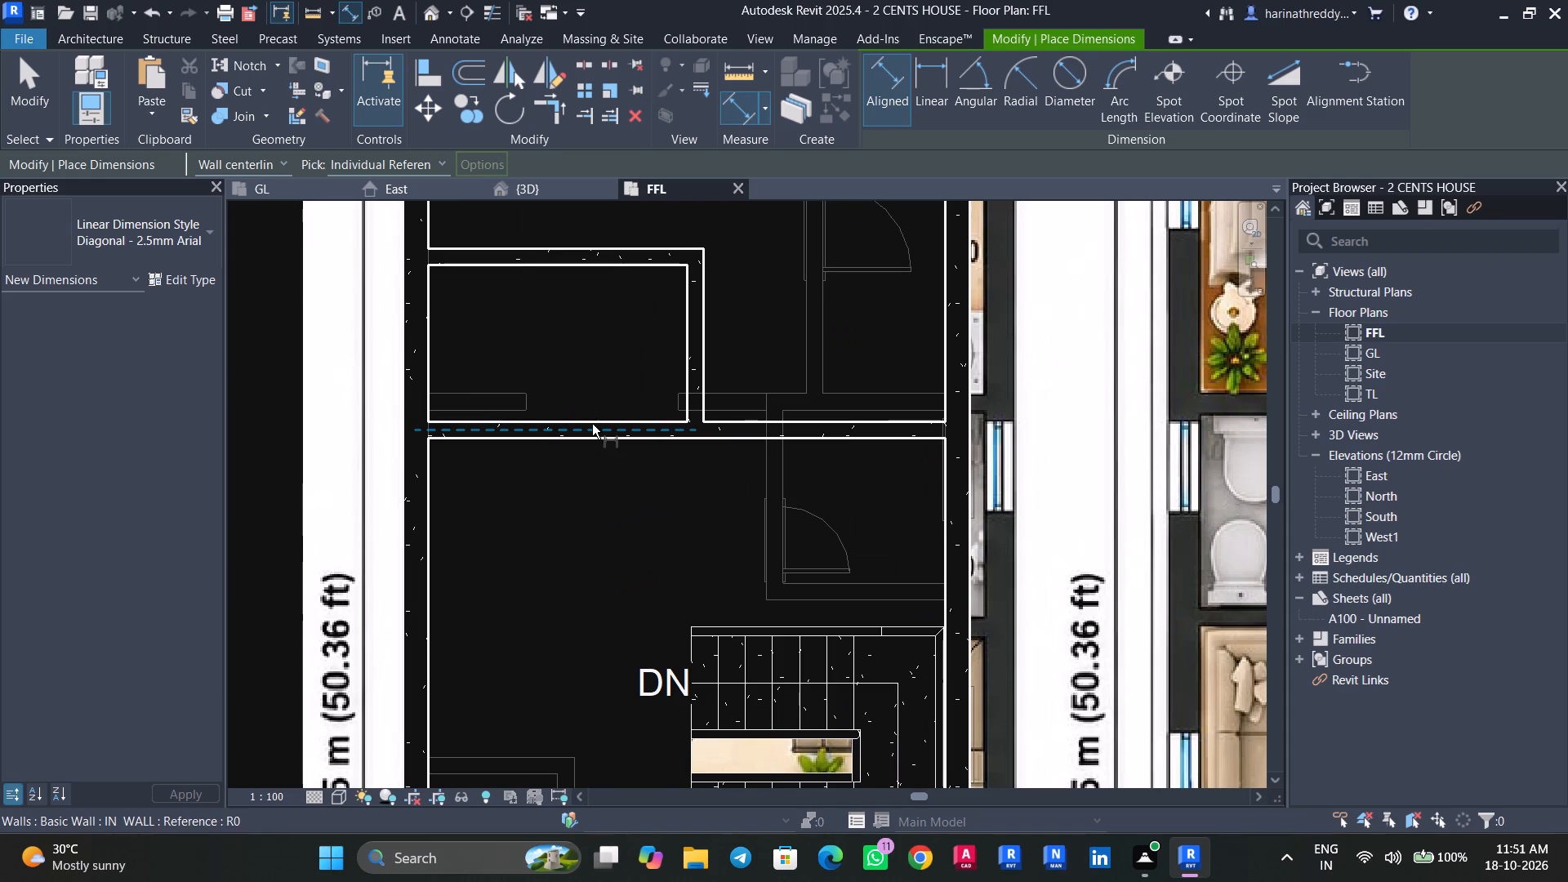
click(592, 424)
key(Tab)
click(607, 271)
scroll(743, 261, up, 1)
middle_drag(751, 263, 725, 383)
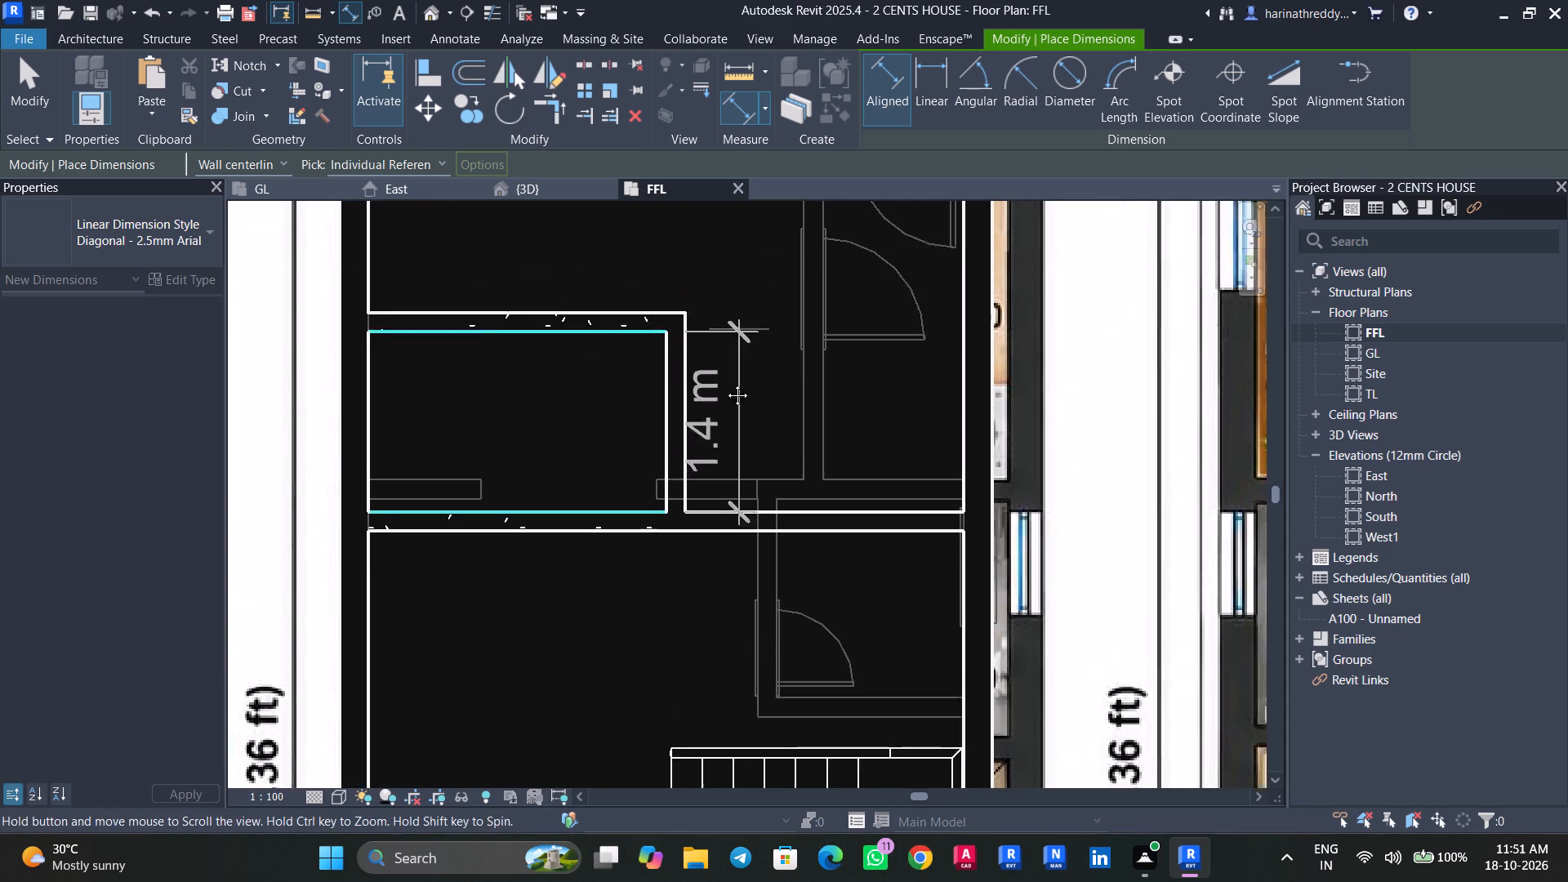
middle_drag(725, 383, 725, 385)
click(752, 365)
key(Escape)
key(Tab)
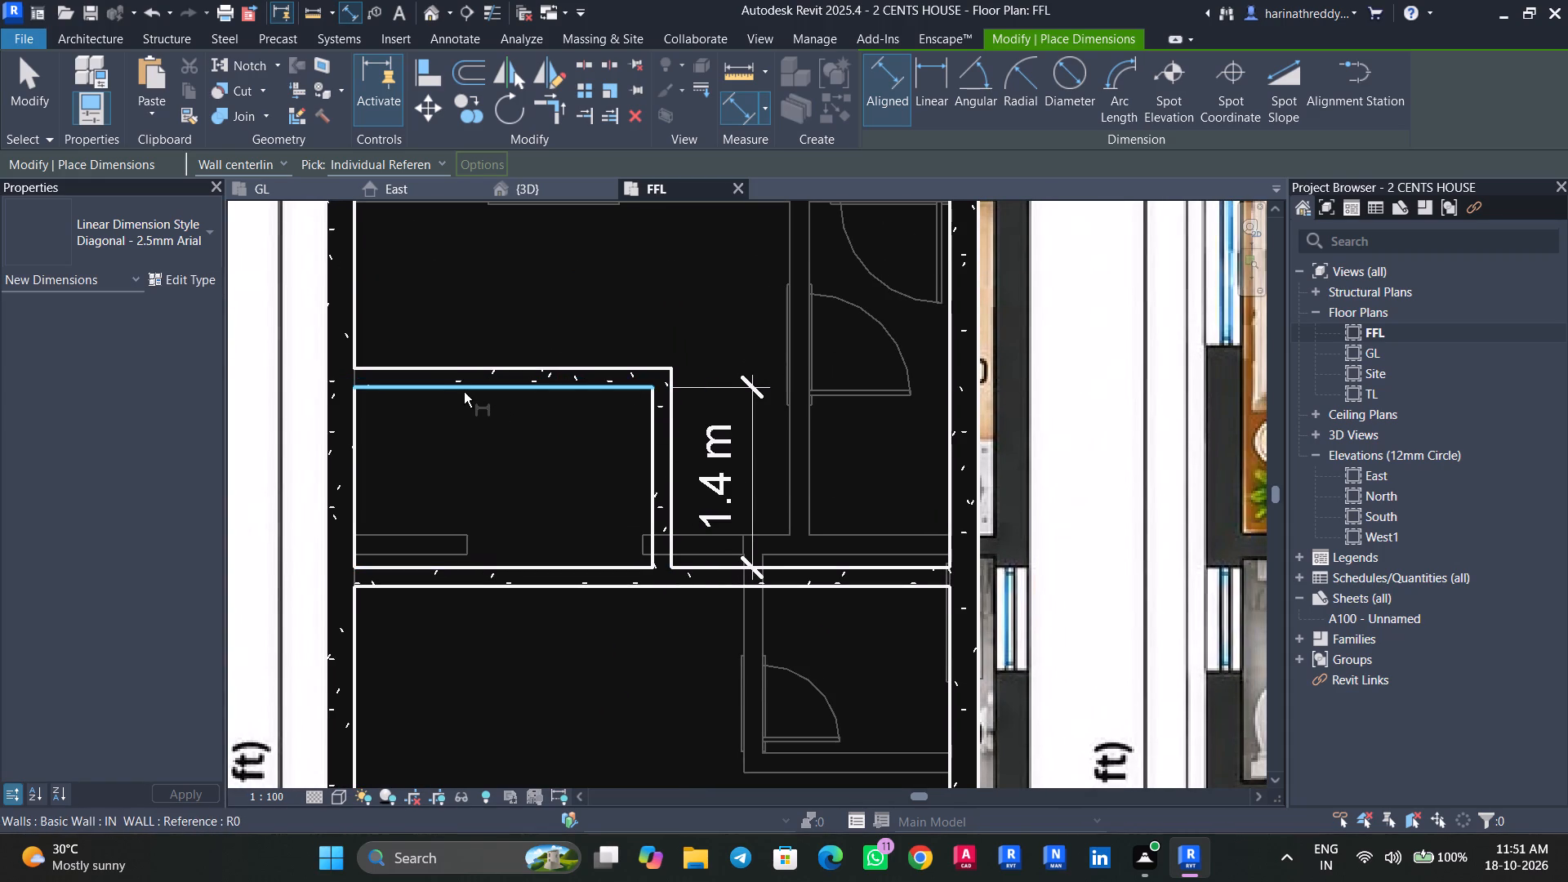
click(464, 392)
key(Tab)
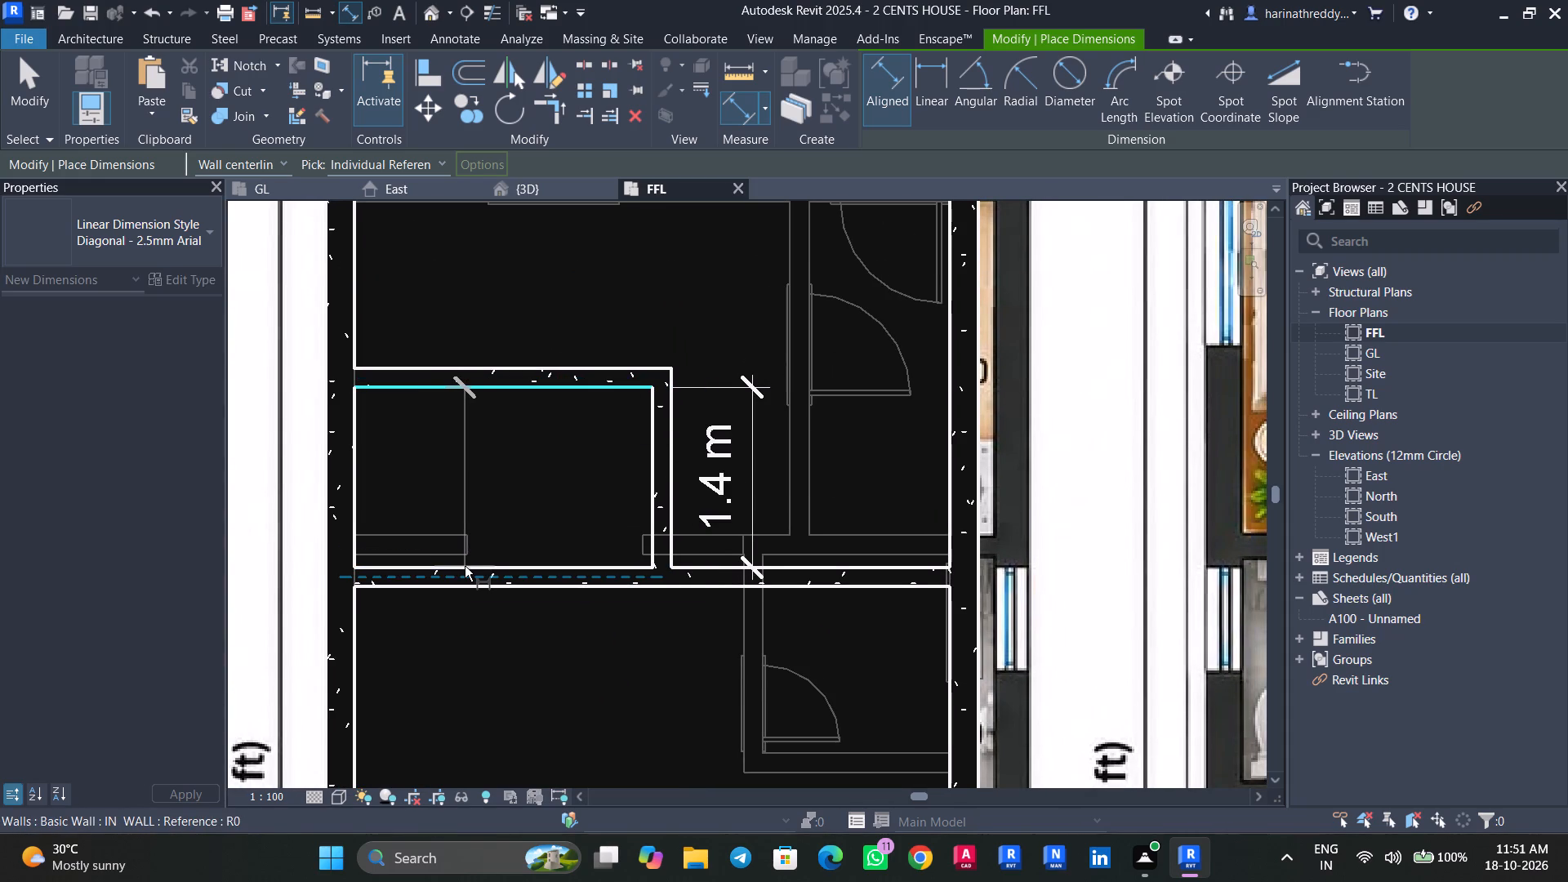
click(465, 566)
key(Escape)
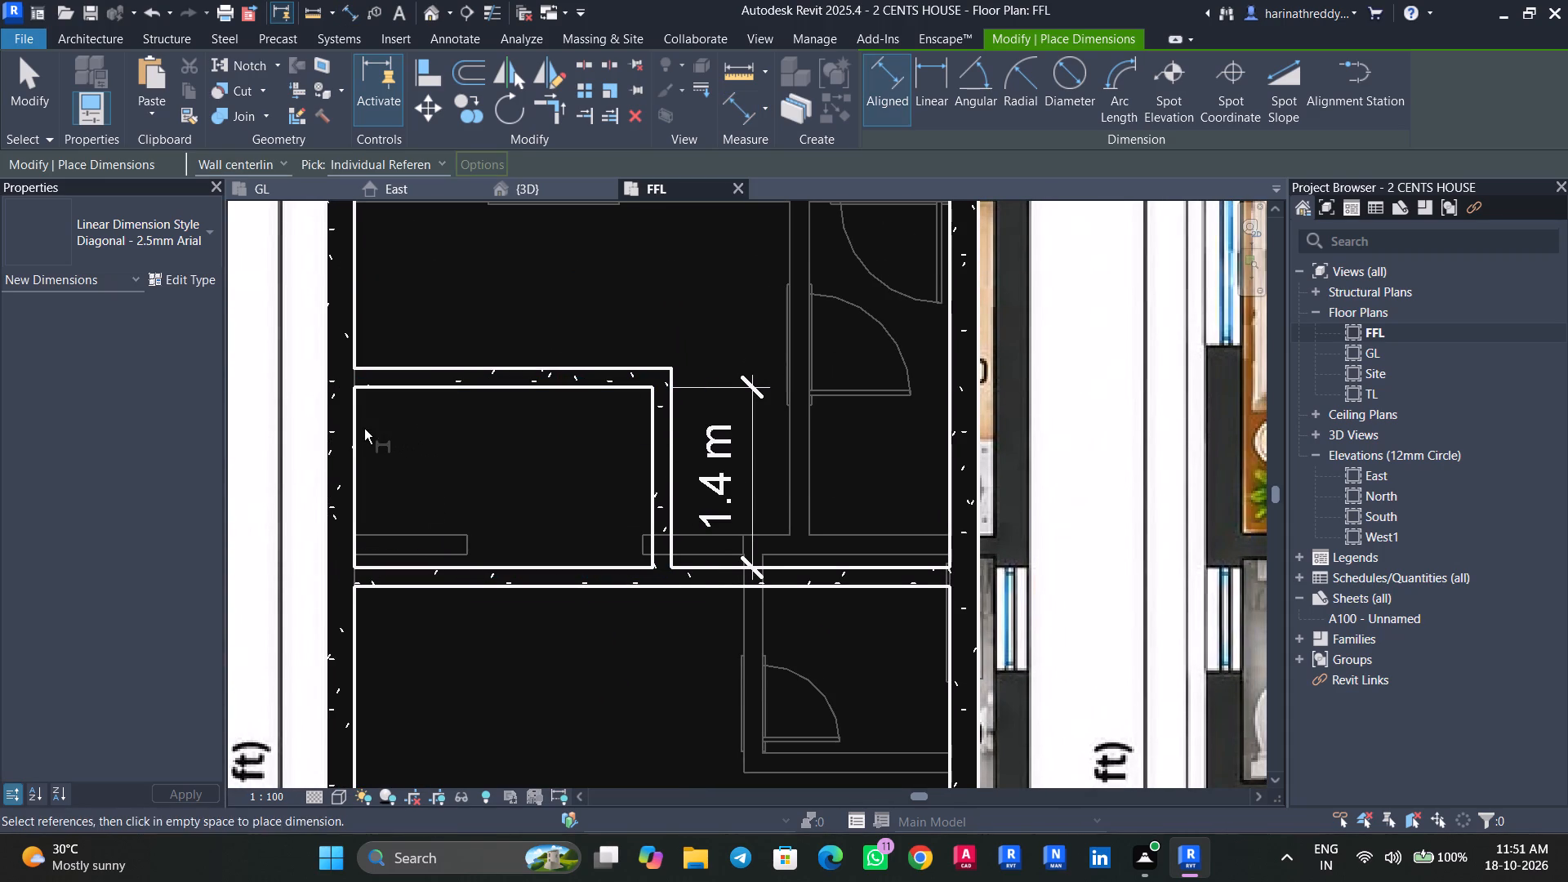
Add an aligned dimension between the inner faces of the north toilet's west and east walls.
key(Tab)
click(354, 429)
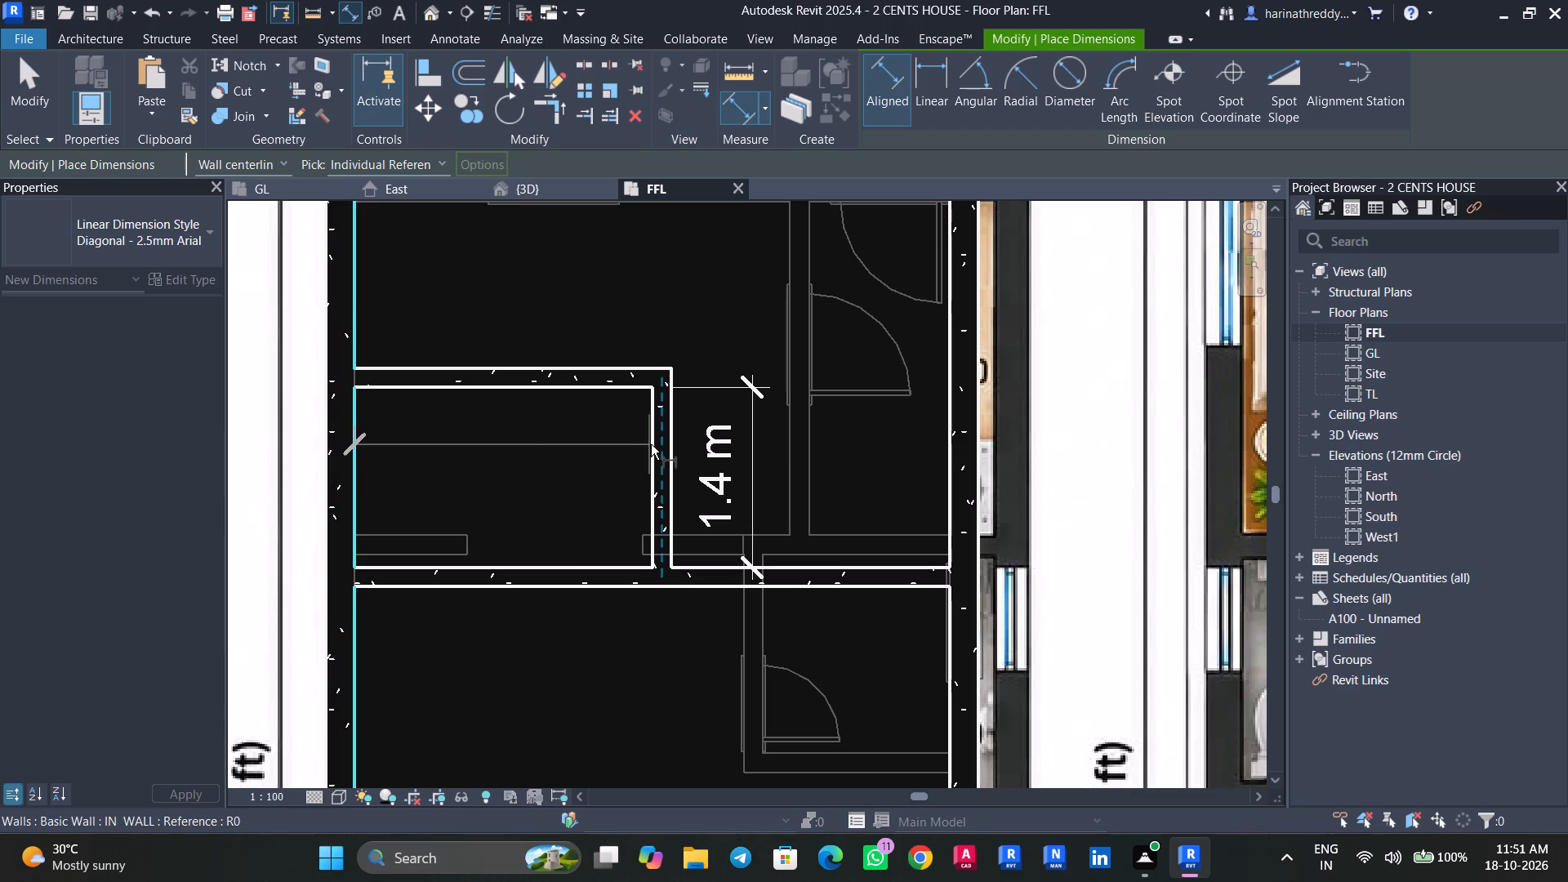
key(Tab)
click(651, 444)
click(714, 314)
key(Escape)
key(Escape)
Set the north toilet's inner width to 2.5 m by moving its east partition.
scroll(718, 350, down, 4)
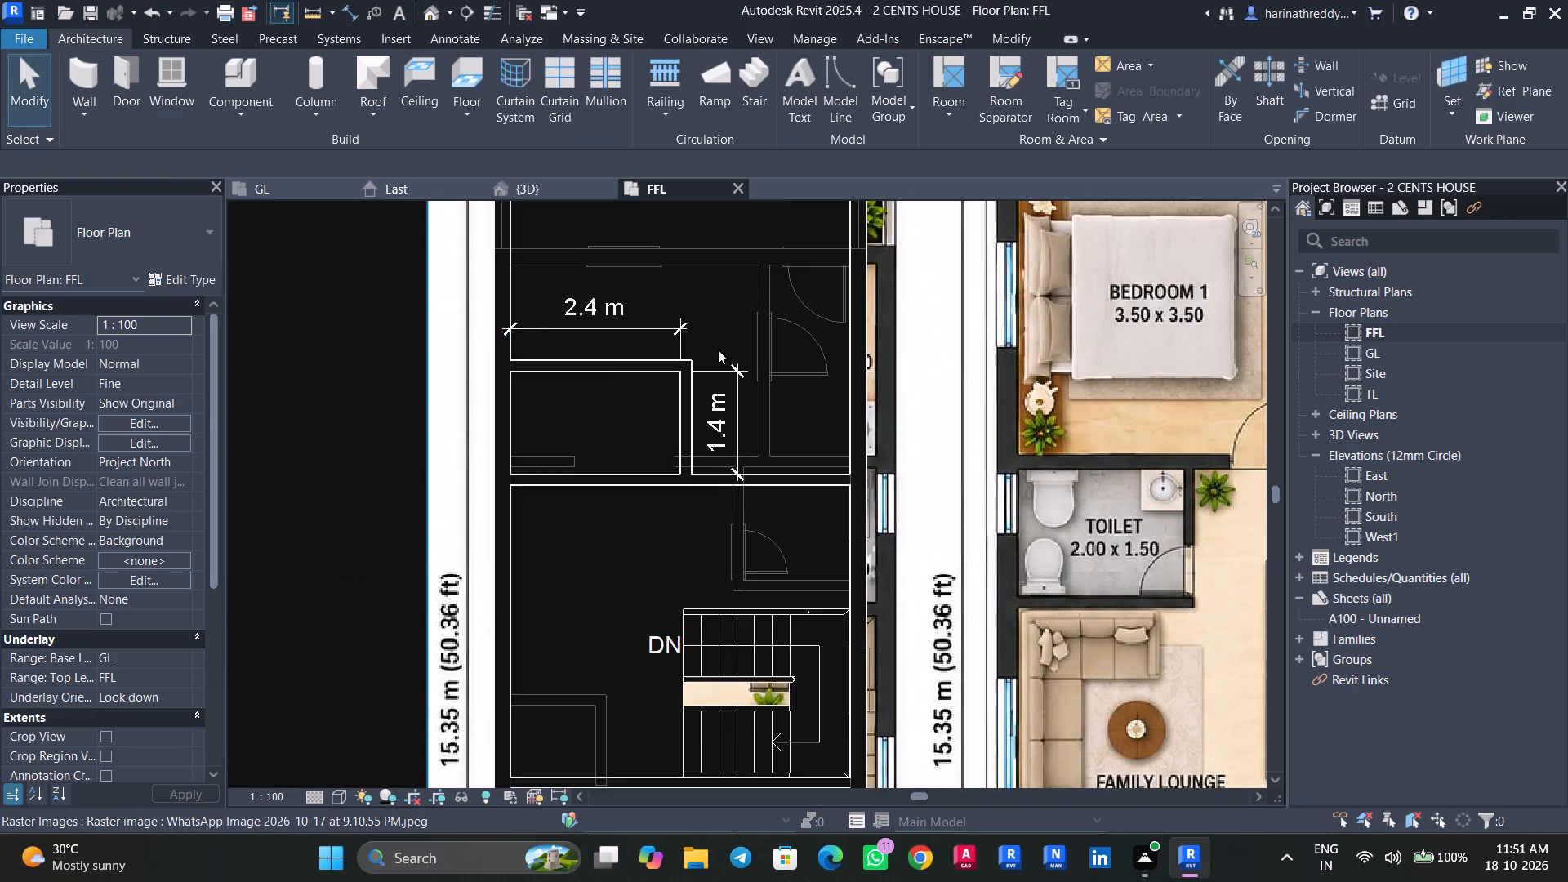
middle_drag(719, 366, 722, 455)
click(683, 494)
click(606, 408)
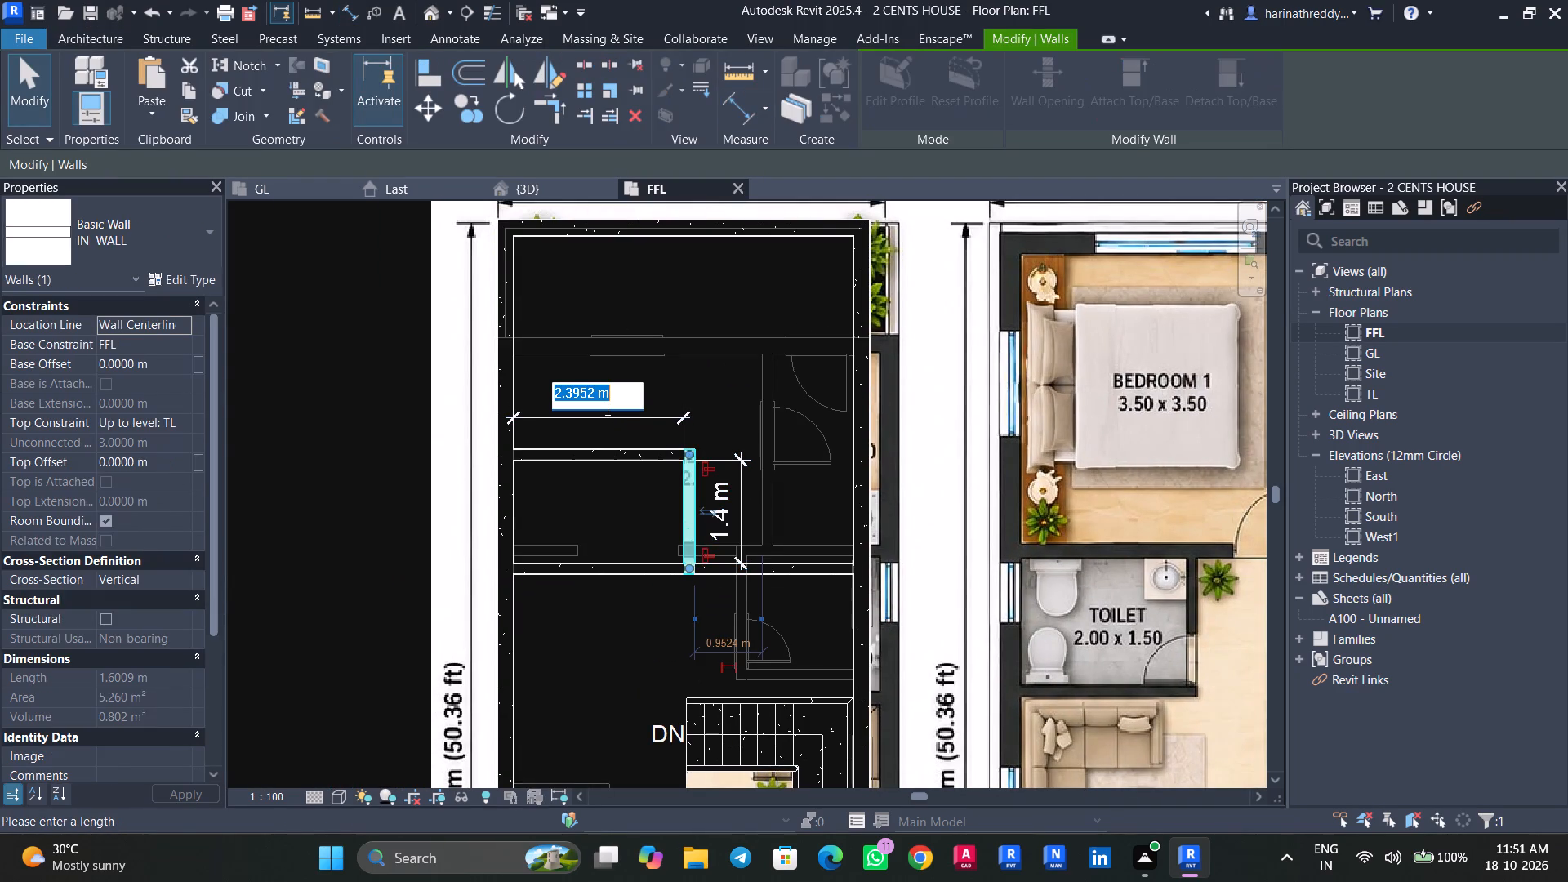
text(2.5)
key(Return)
key(Escape)
key(Escape)
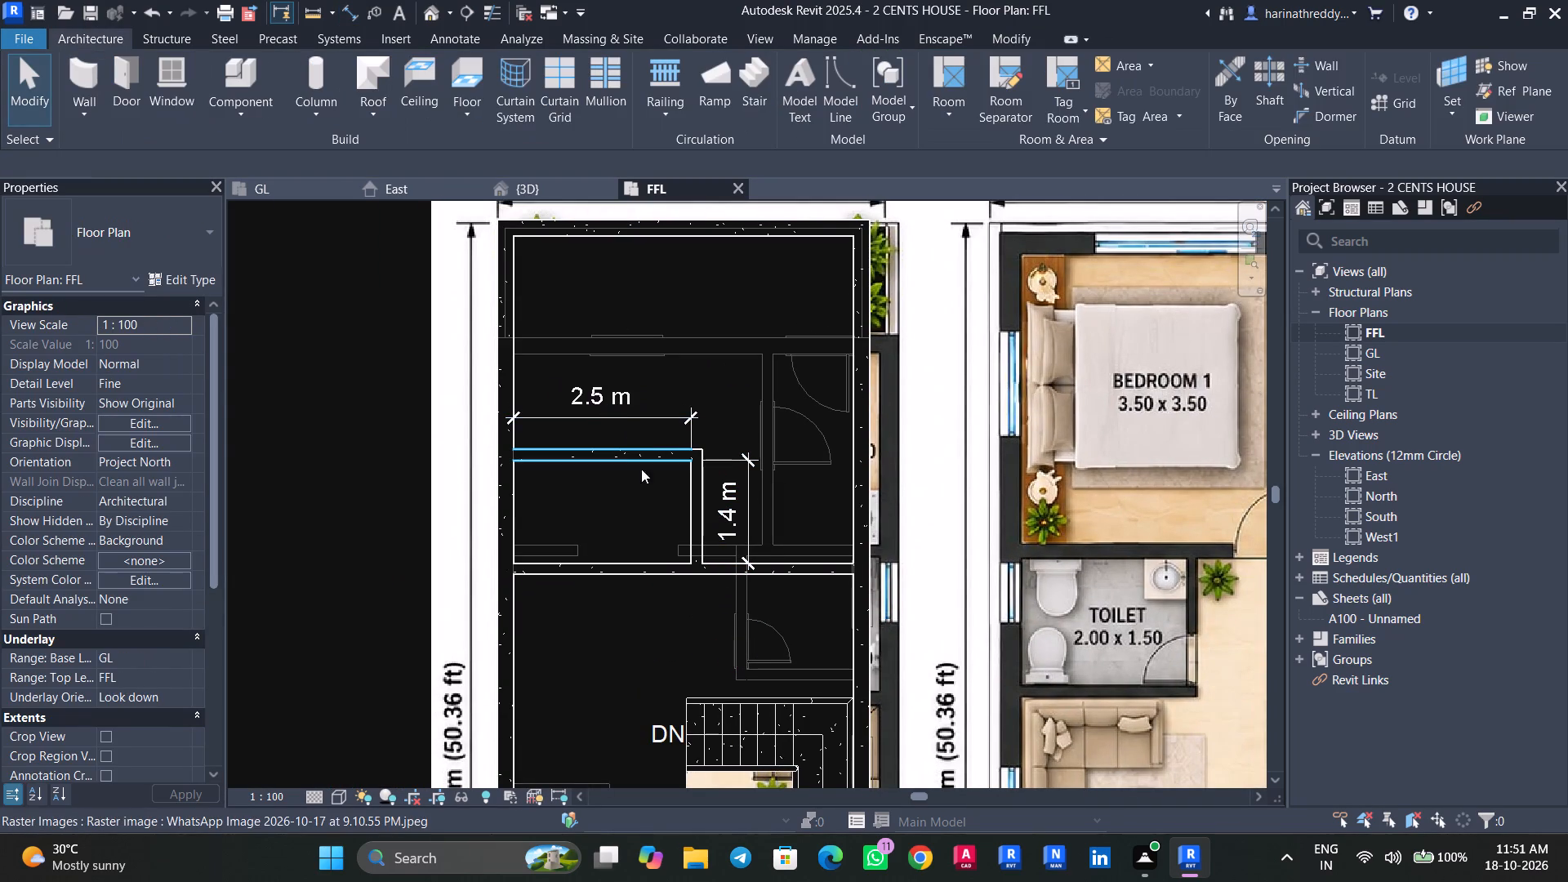
Set the north toilet's inner depth to 1.5 m by moving its north partition.
click(653, 453)
click(730, 503)
text(1.5)
key(Return)
key(Escape)
key(Escape)
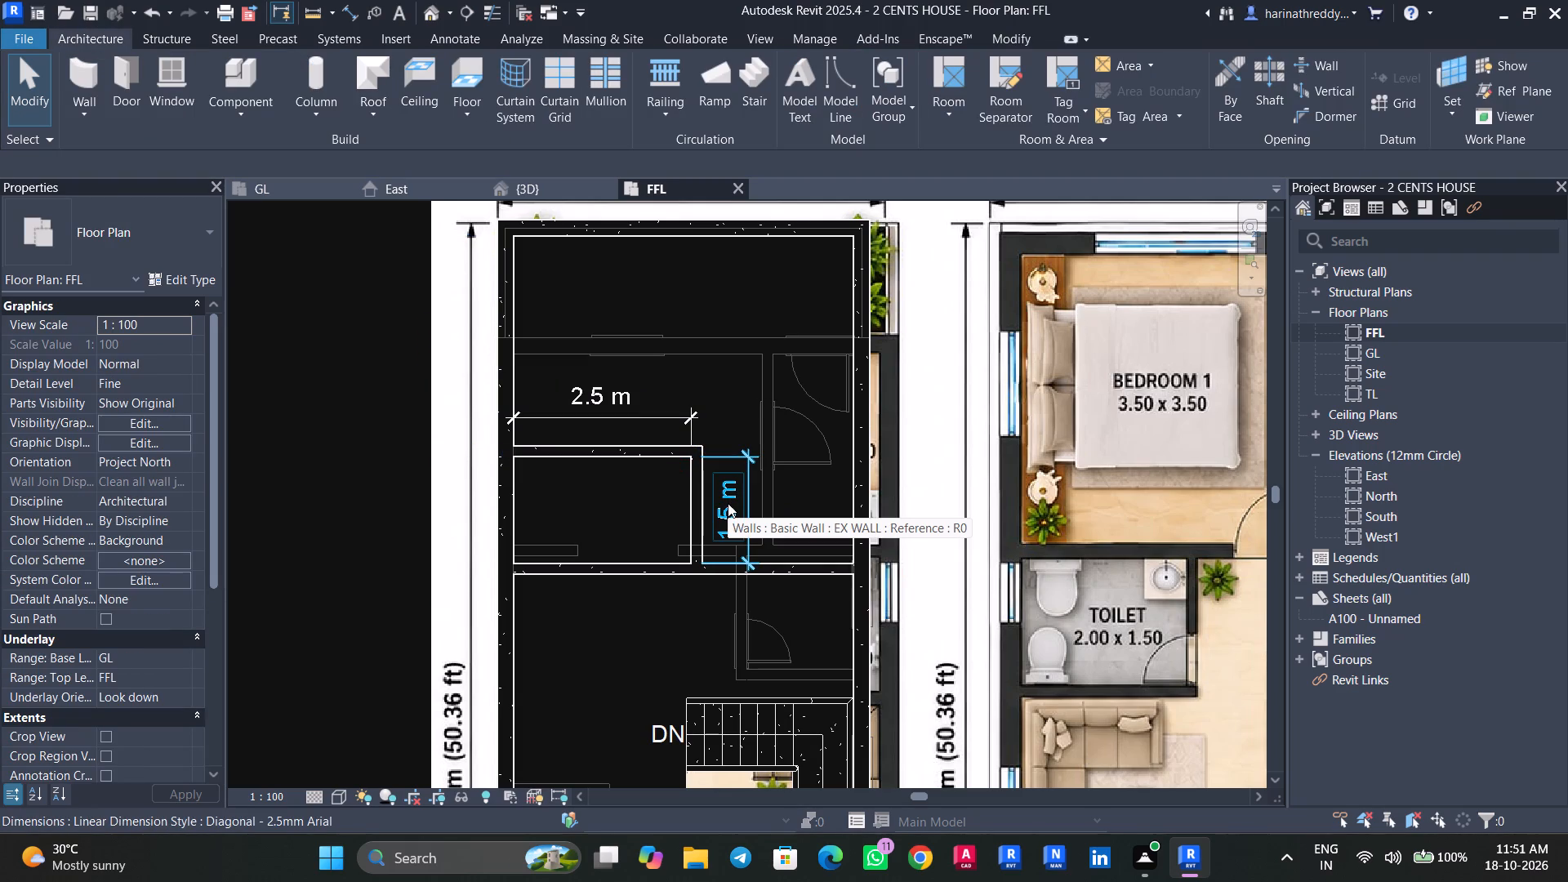
Draw IN WALL partitions in the south bedroom's southeast corner, running 2.4 m west from the east exterior wall, then south to the exterior wall.
middle_drag(784, 448, 685, 149)
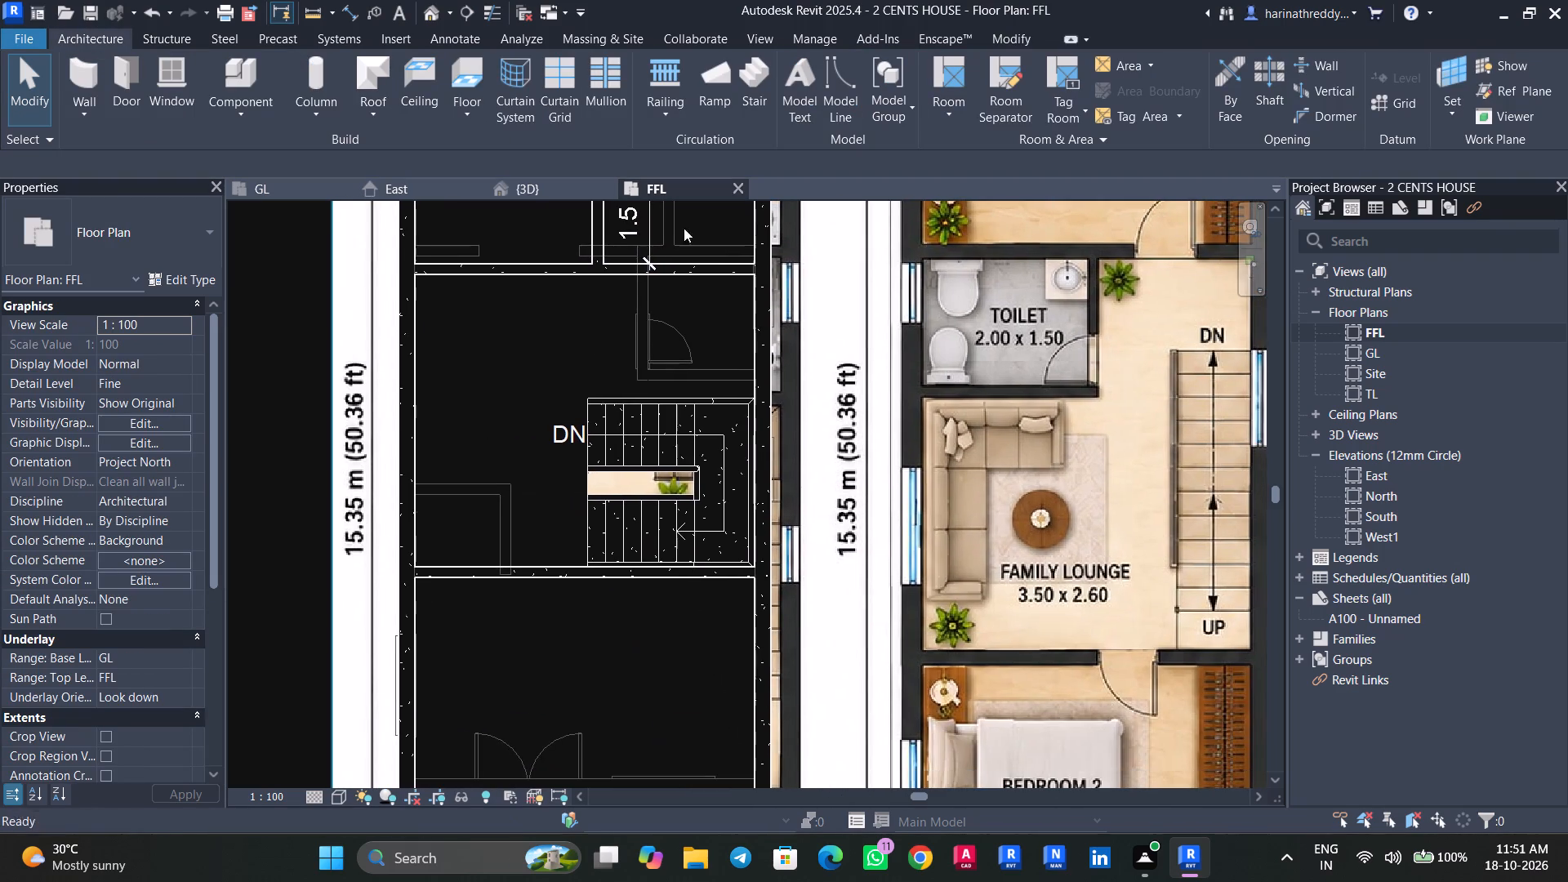
text(WA)
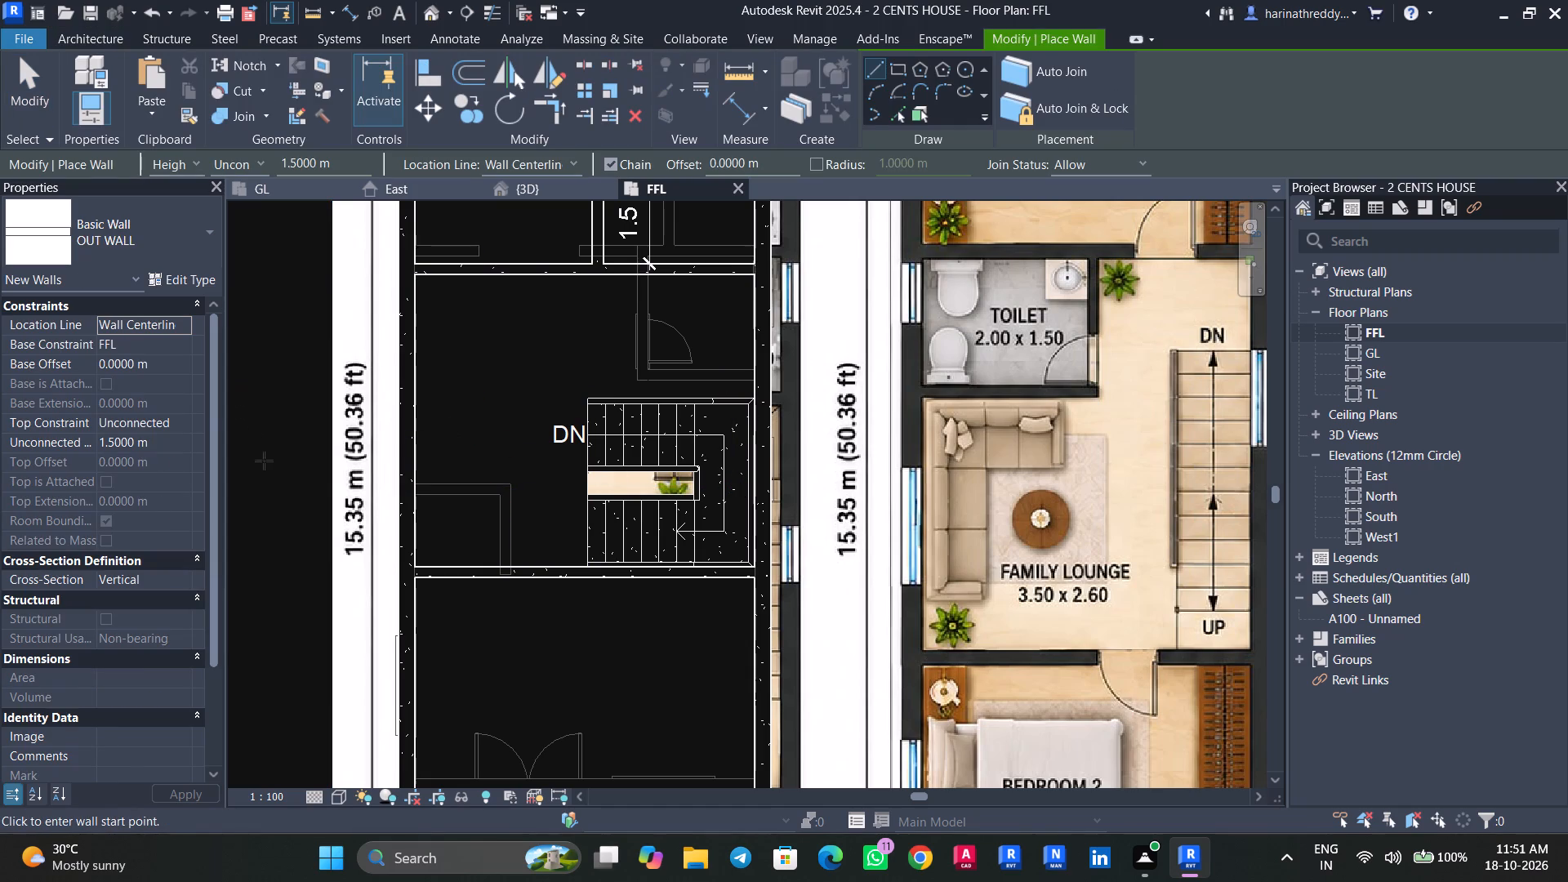
click(140, 236)
scroll(82, 350, up, 4)
click(60, 387)
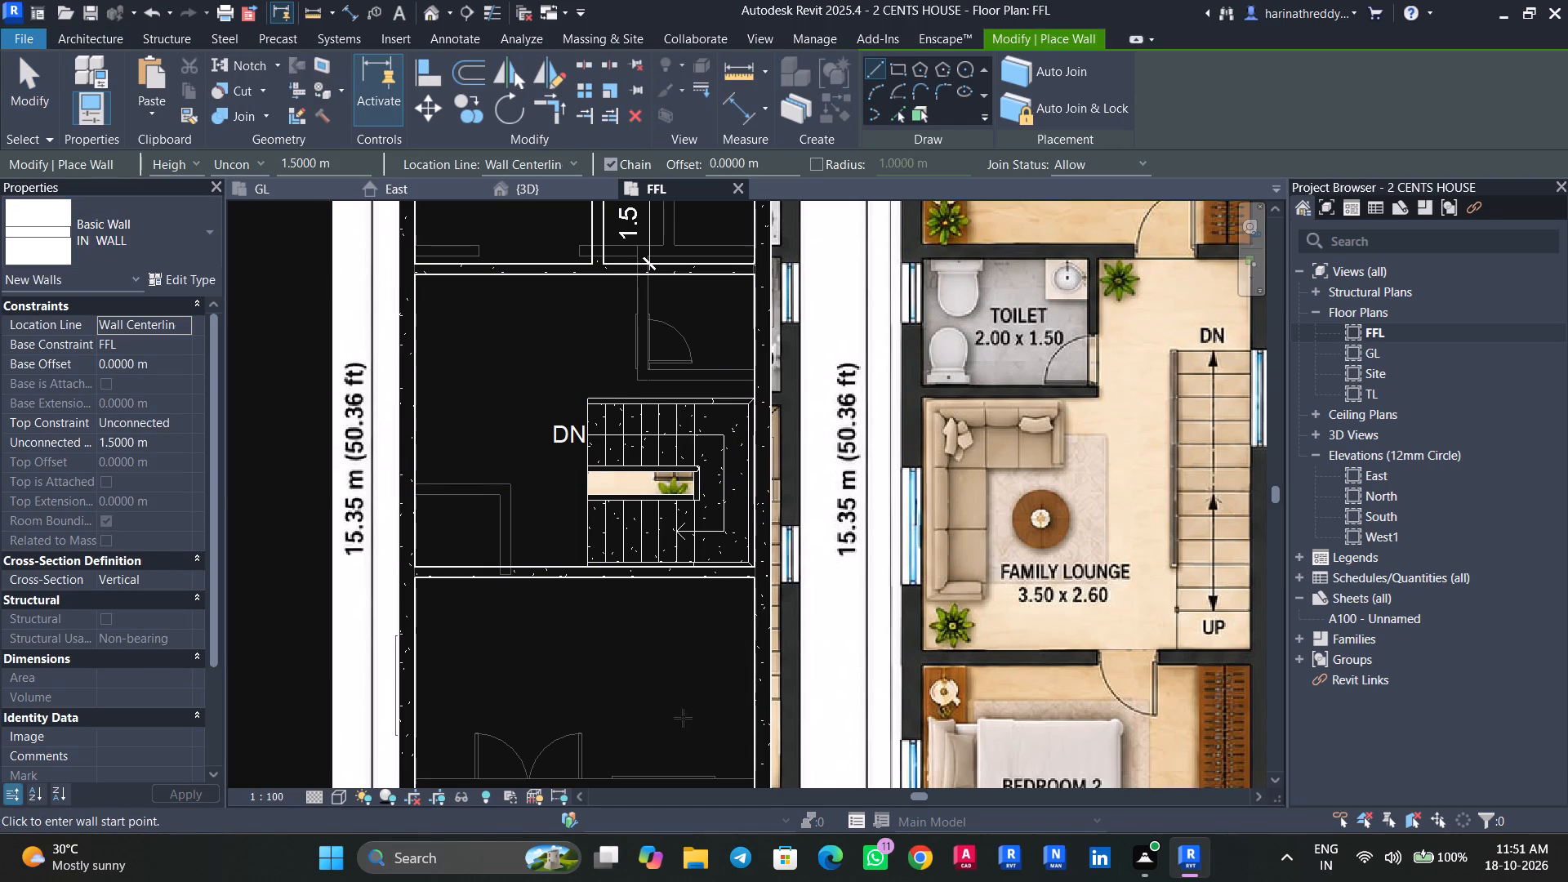
middle_drag(697, 715, 751, 539)
middle_drag(740, 626, 758, 528)
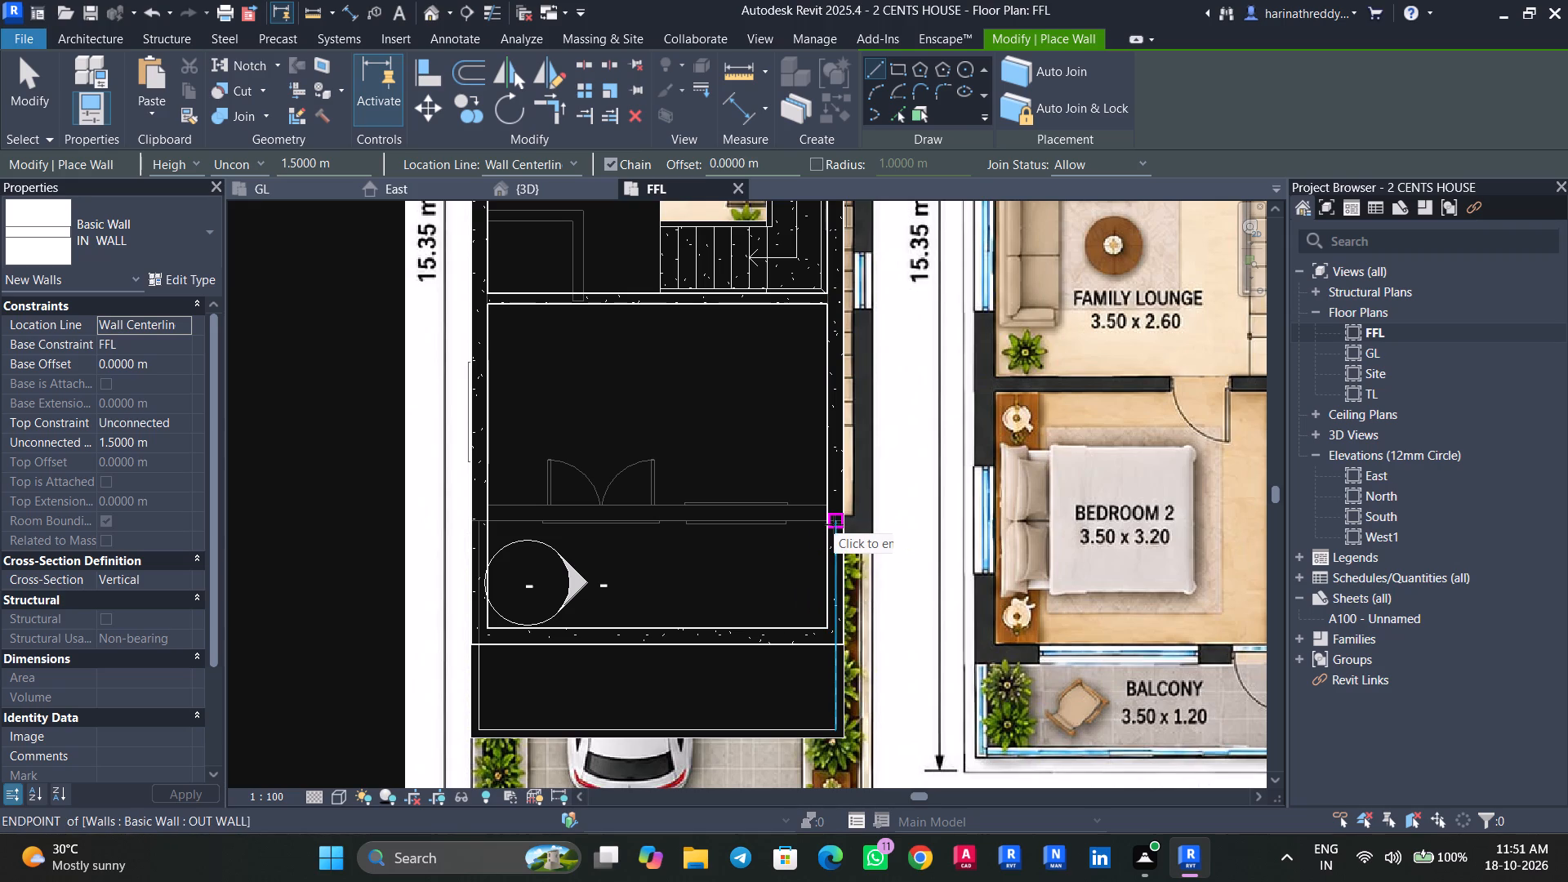
scroll(834, 524, up, 2)
middle_drag(834, 524, 880, 392)
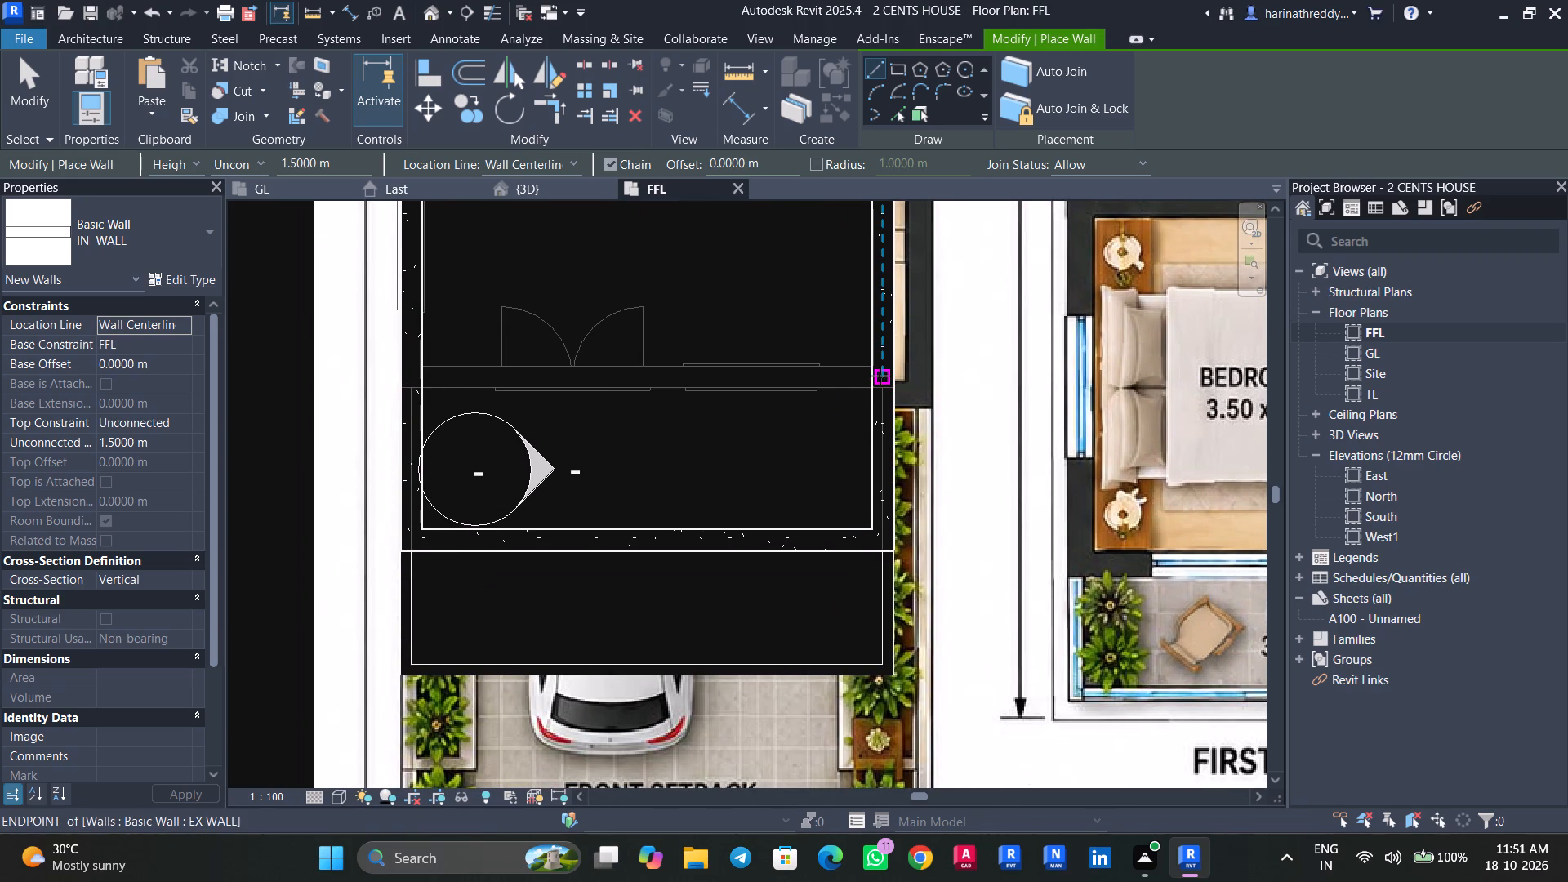
click(880, 376)
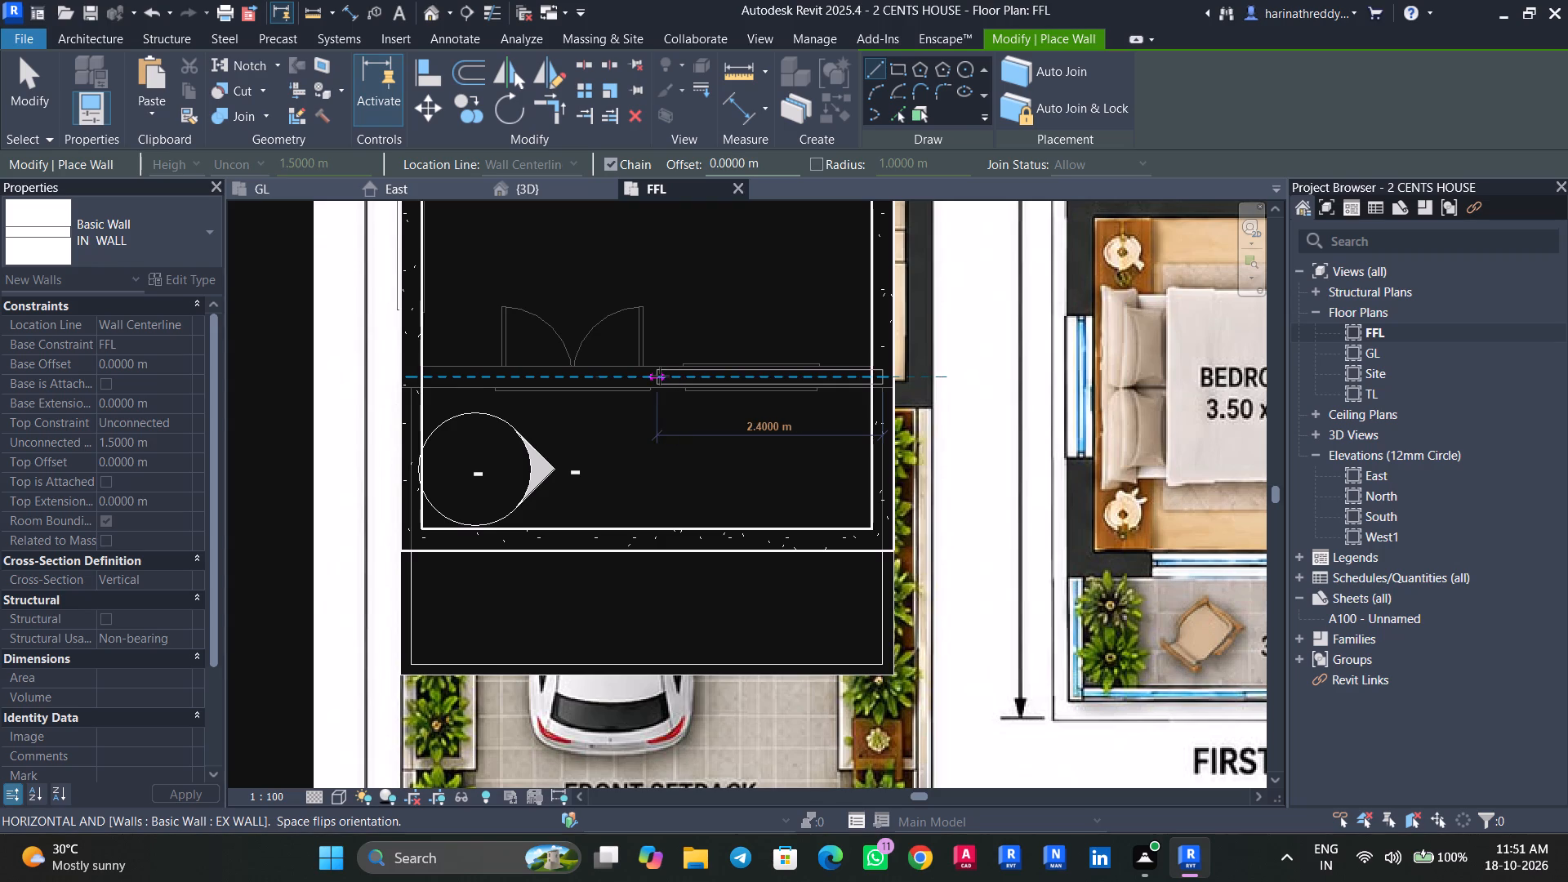
click(660, 376)
click(654, 532)
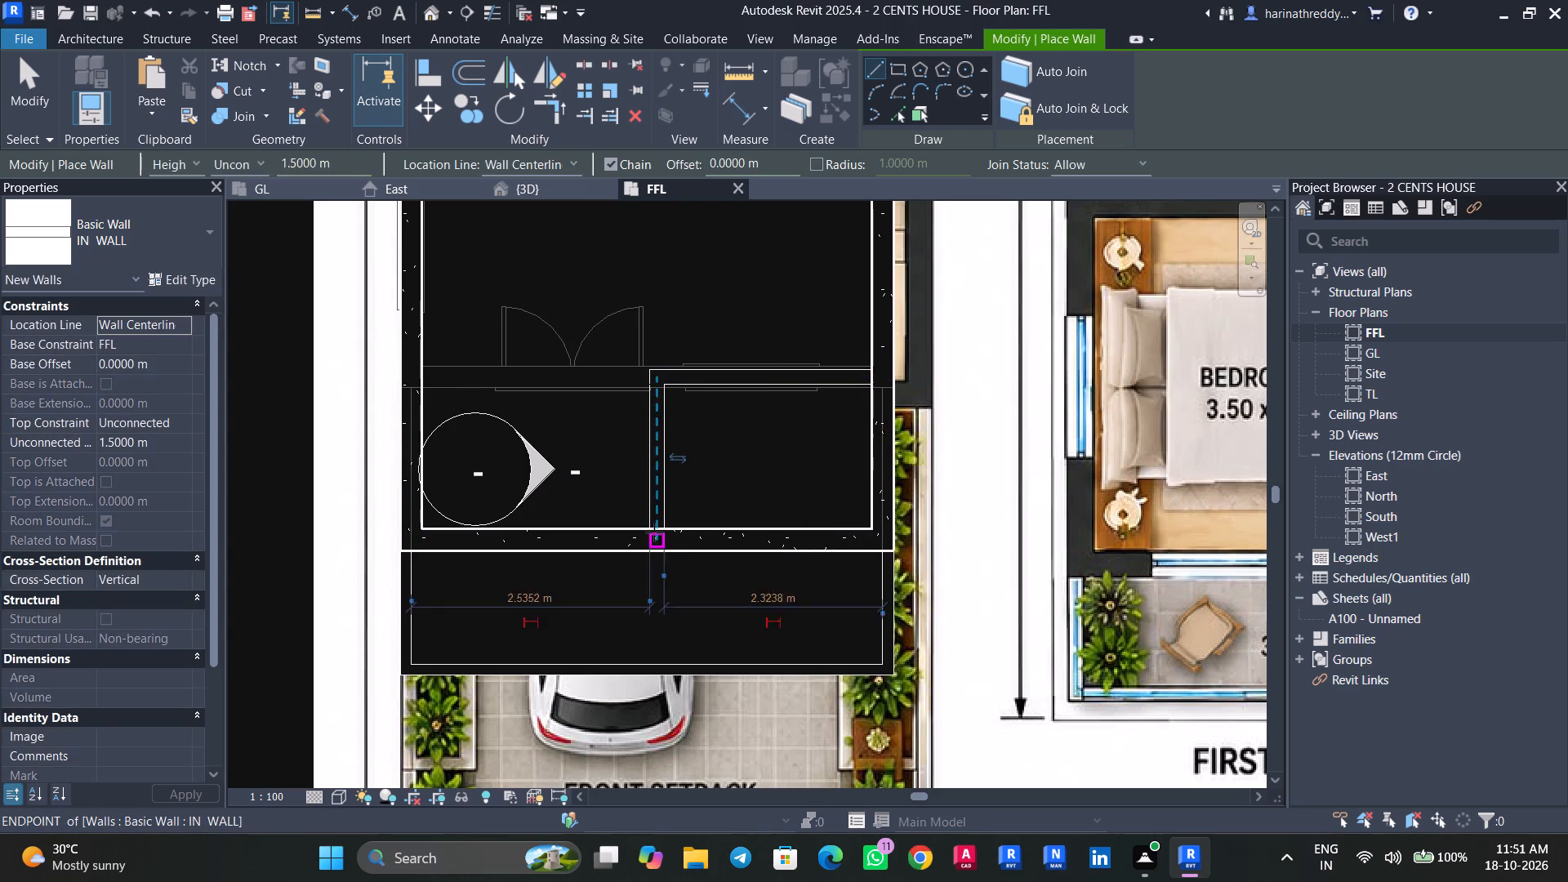
key(Escape)
key(Escape)
key(Escape)
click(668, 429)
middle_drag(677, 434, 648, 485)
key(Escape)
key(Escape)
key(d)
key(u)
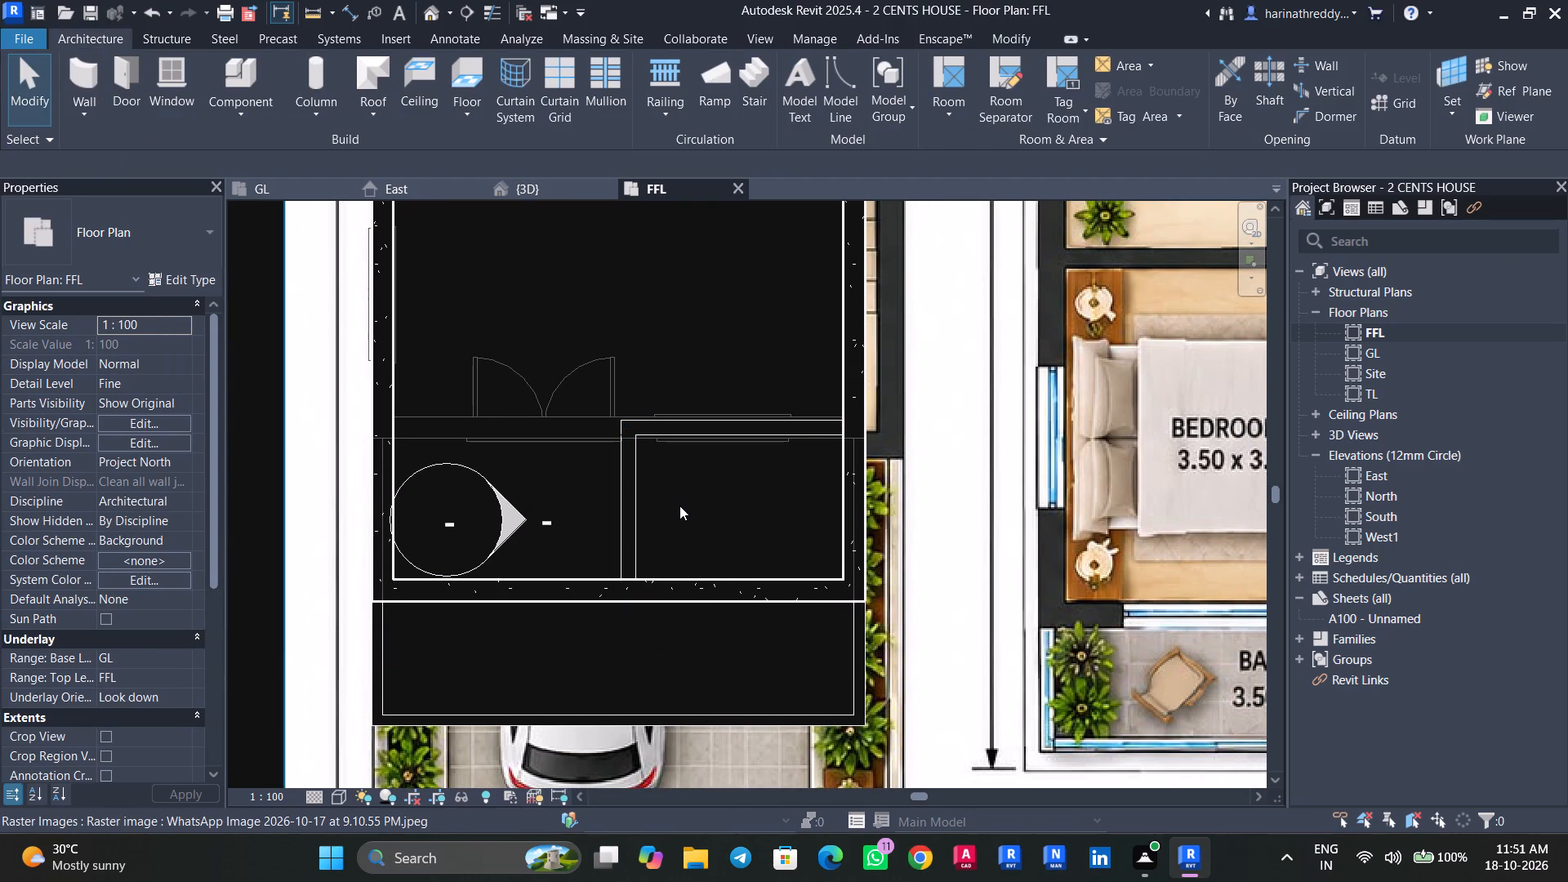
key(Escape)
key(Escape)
Add an aligned dimension between the inner faces of the new enclosure's west partition and the east exterior wall.
key(d)
key(i)
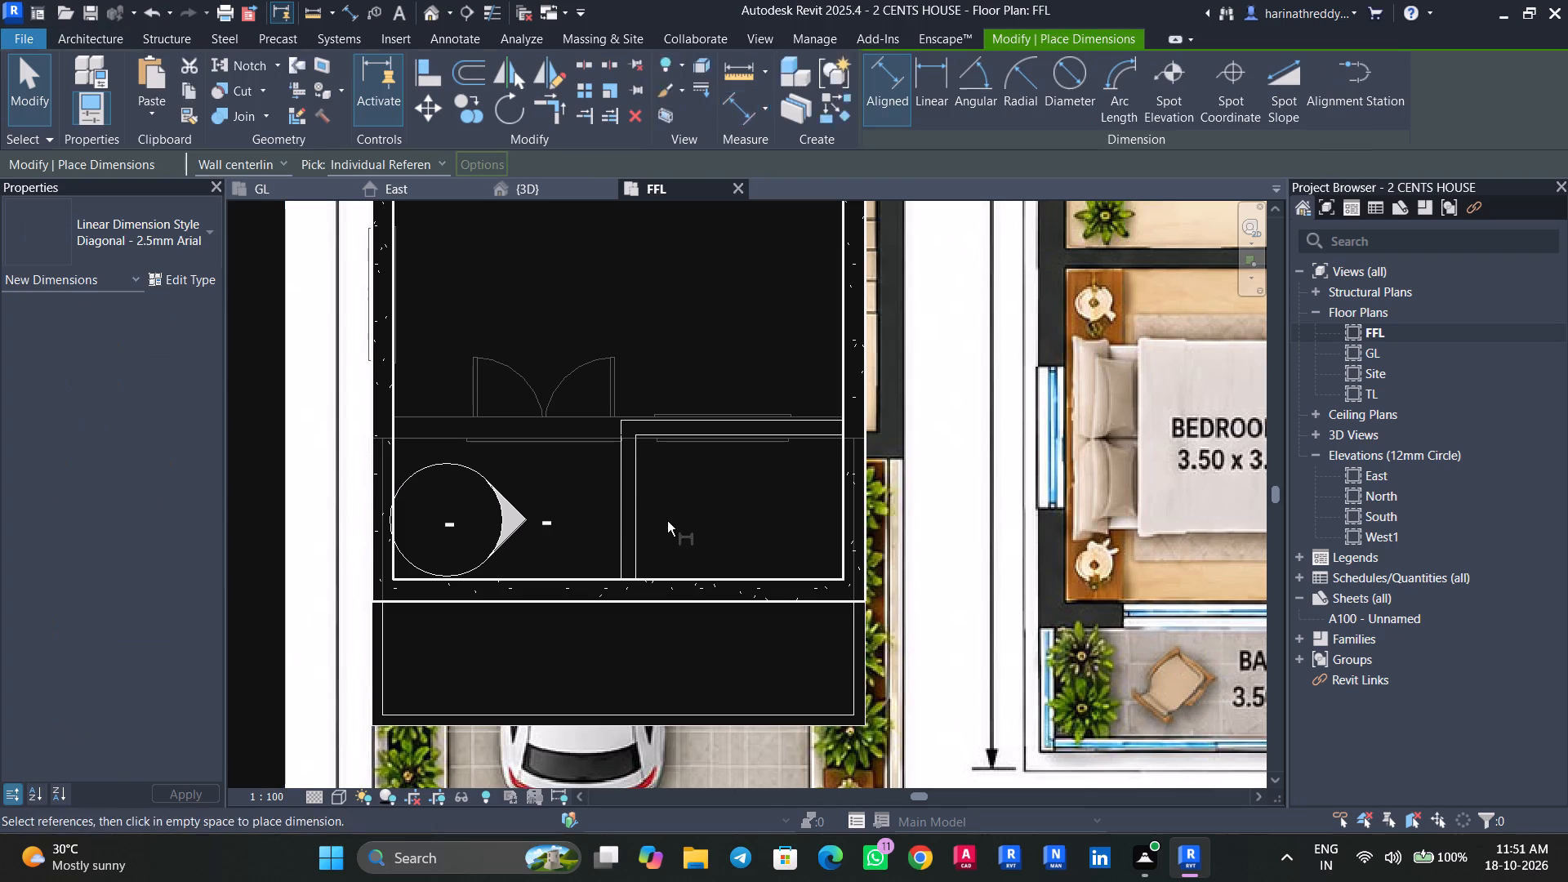
key(Tab)
click(640, 492)
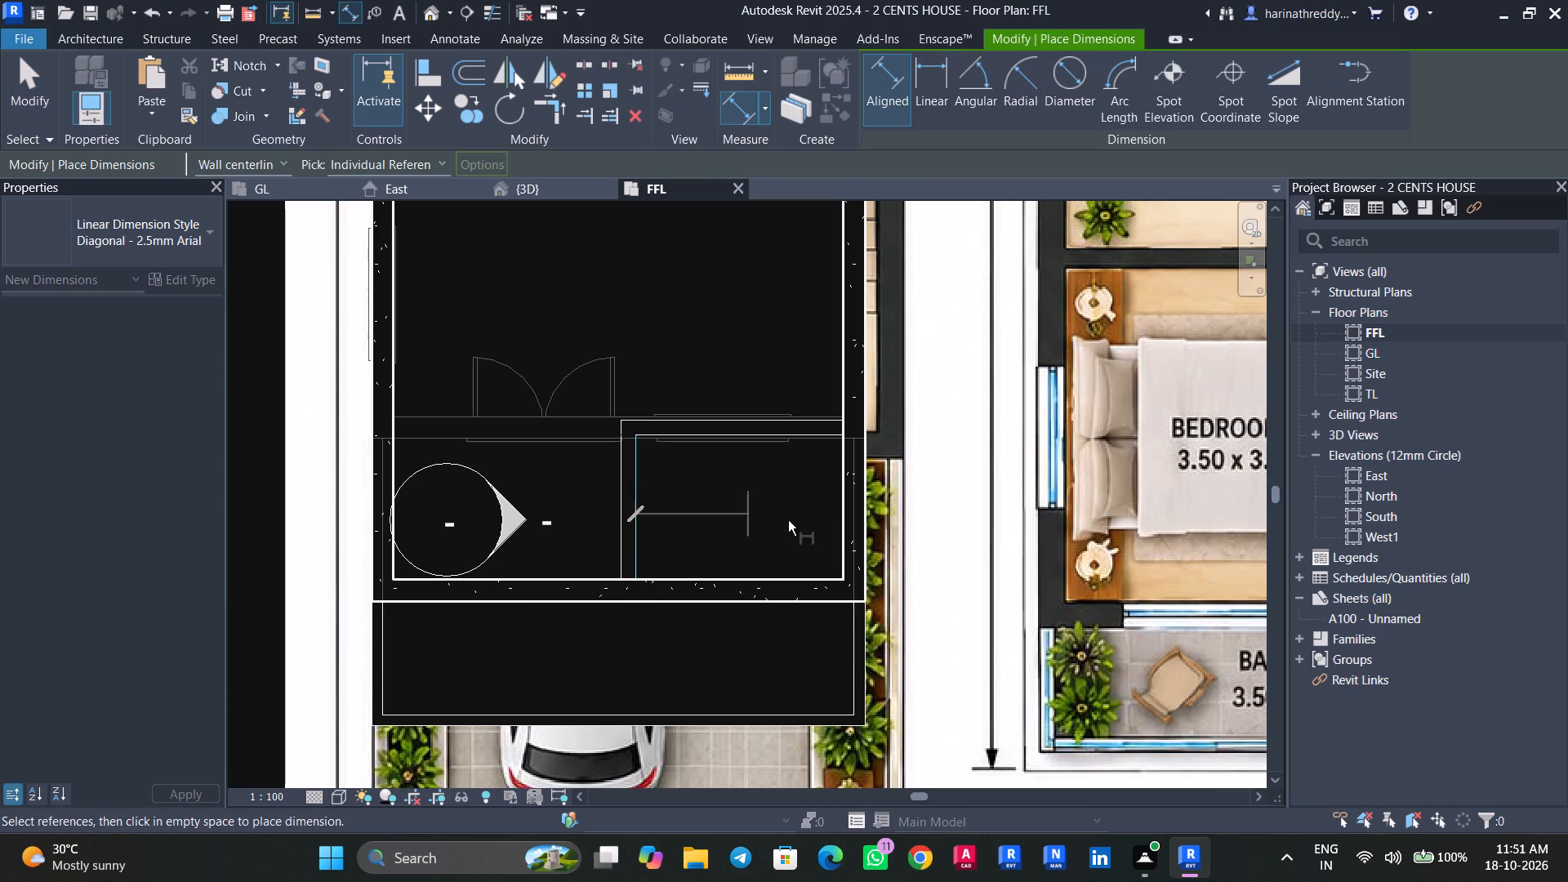
key(Tab)
click(843, 525)
click(981, 572)
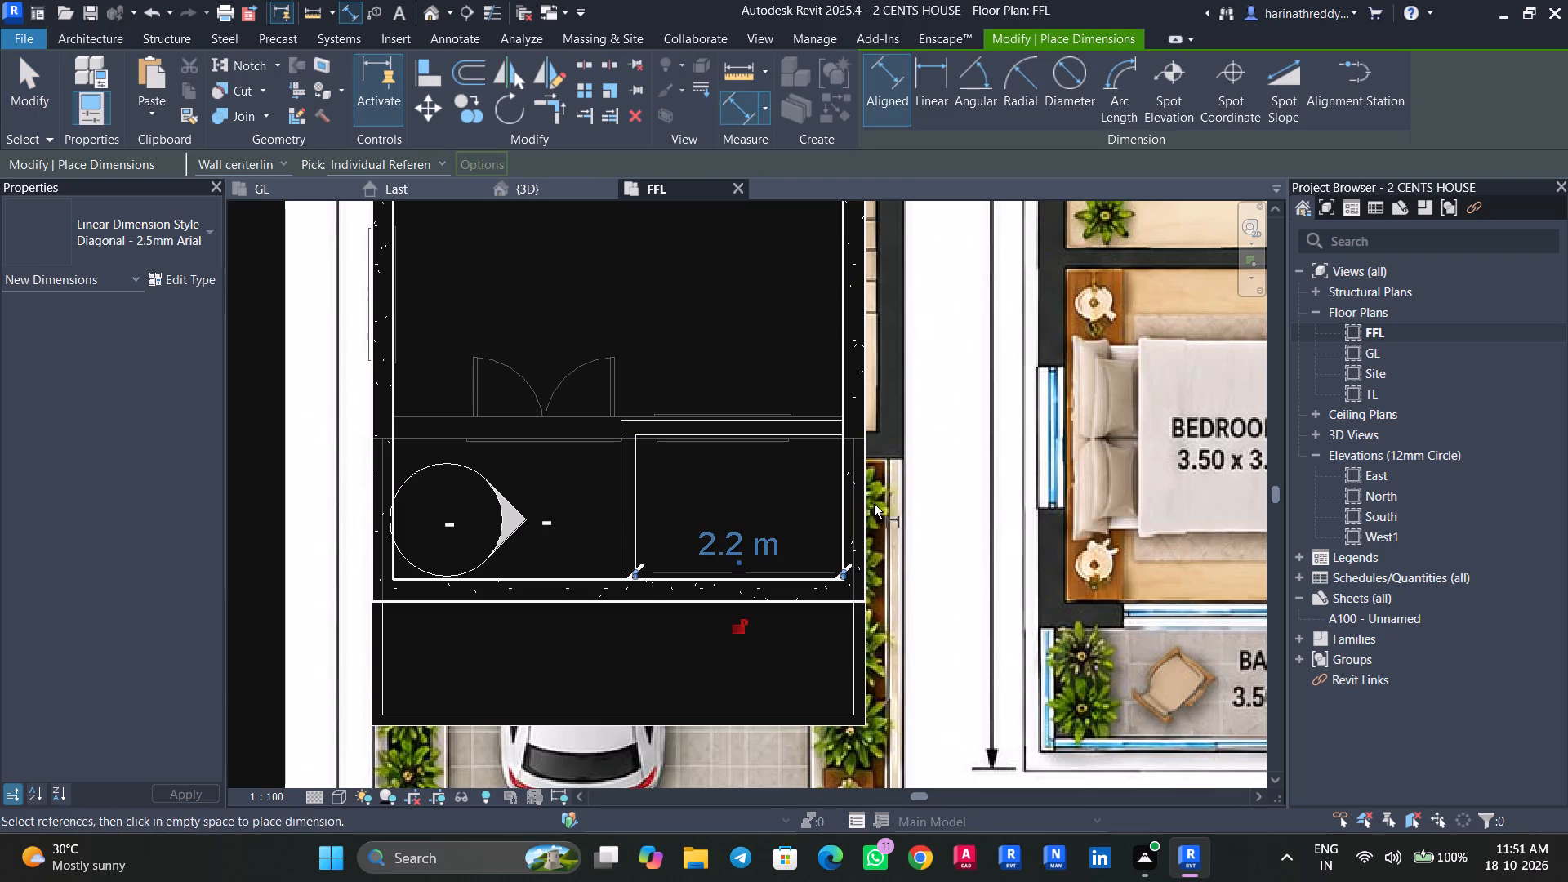
key(Escape)
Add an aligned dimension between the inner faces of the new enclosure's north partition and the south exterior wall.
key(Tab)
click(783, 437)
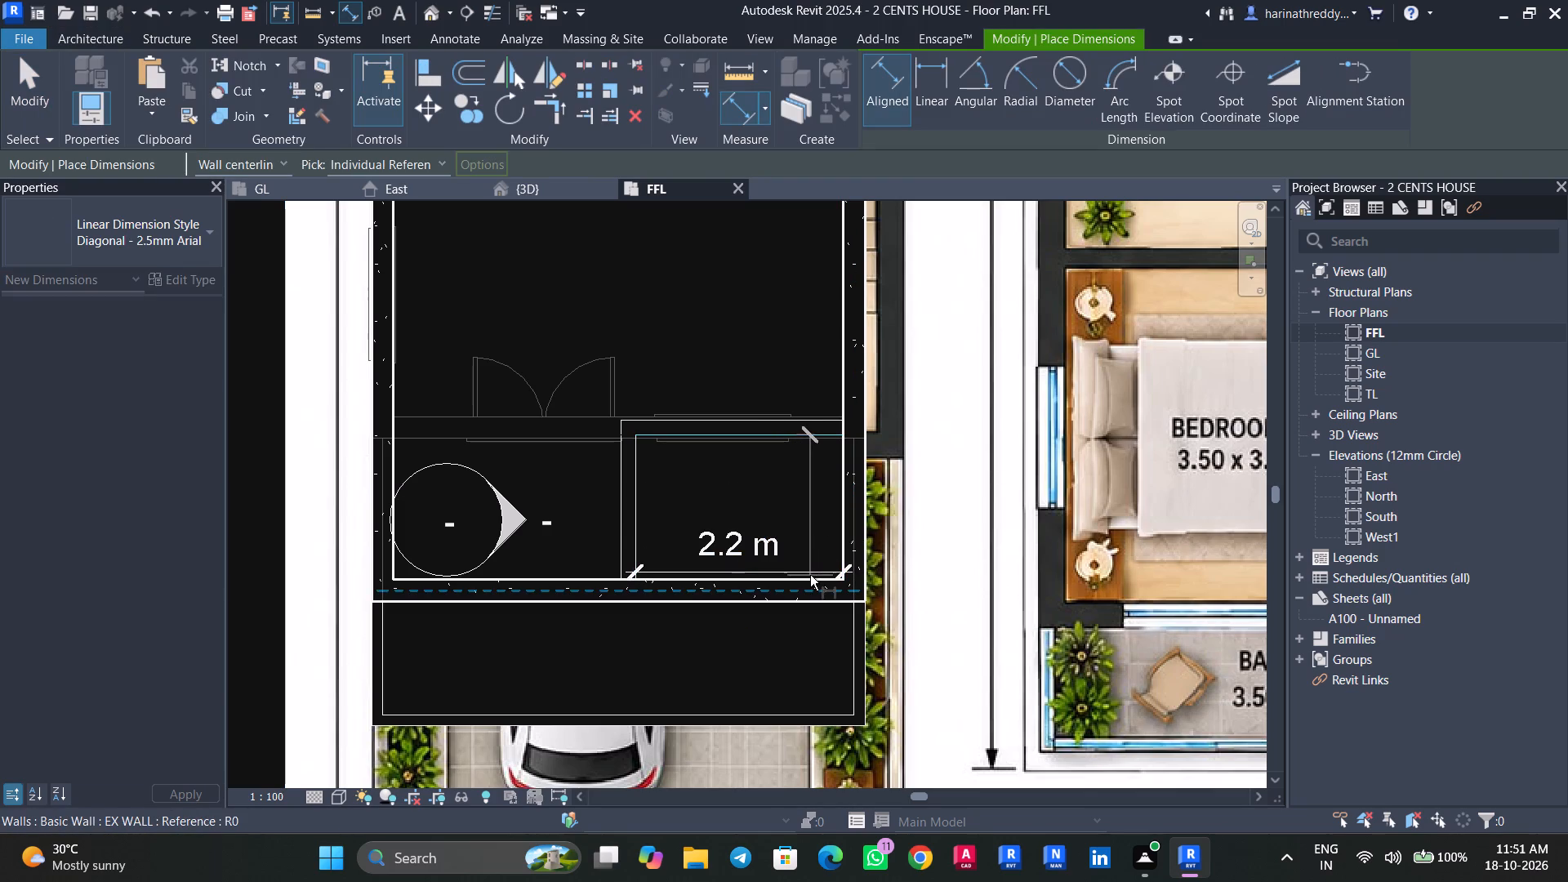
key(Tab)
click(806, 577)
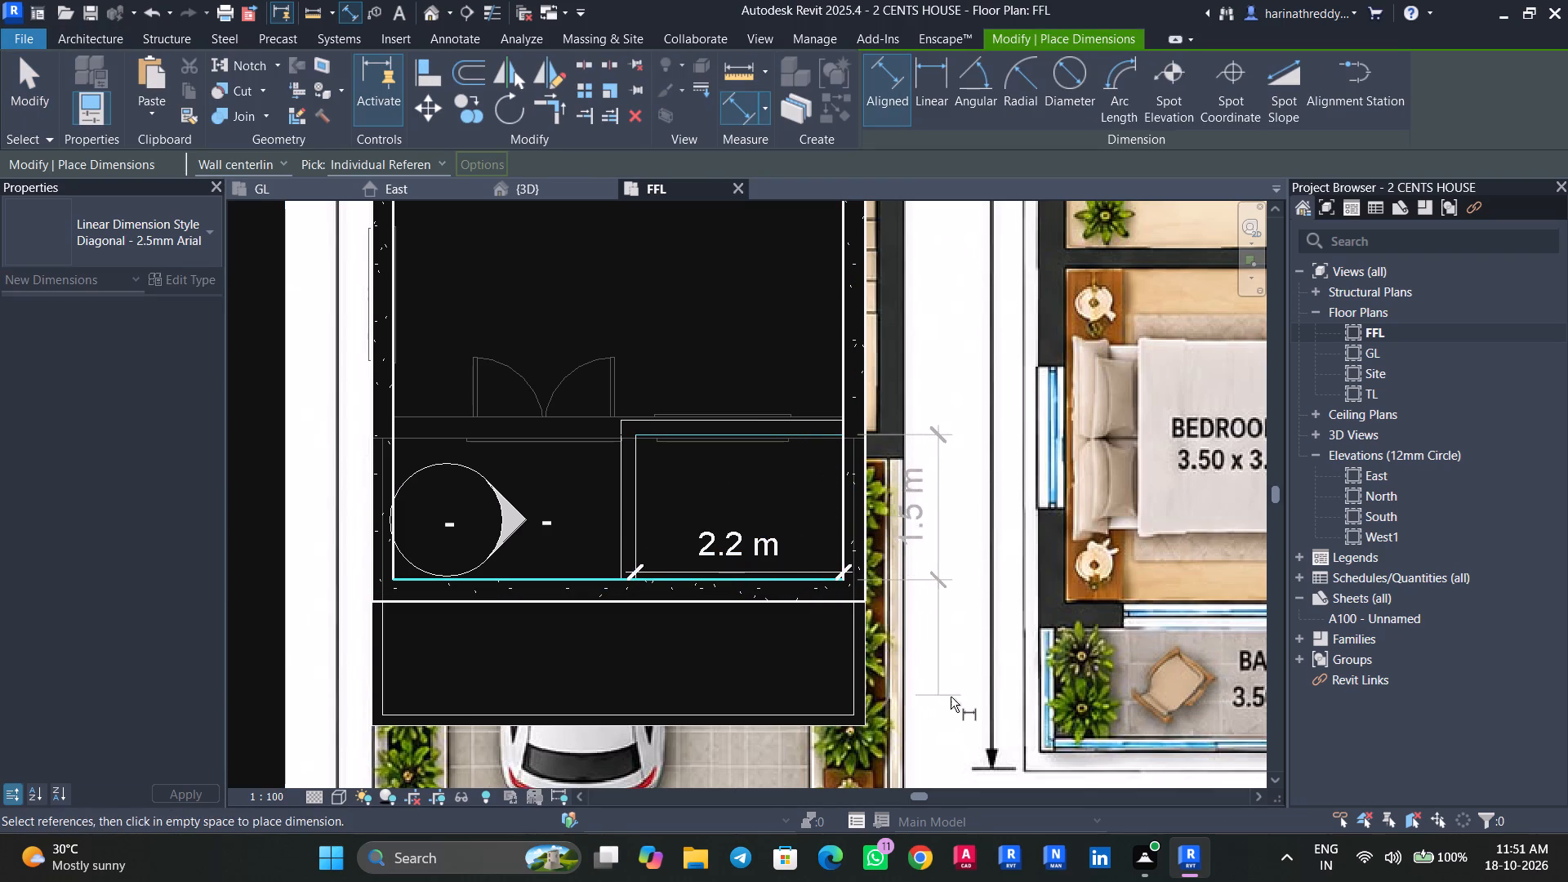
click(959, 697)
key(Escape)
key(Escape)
Set the southern enclosure's inner width to 2.5 m by moving its west partition.
click(627, 532)
click(729, 554)
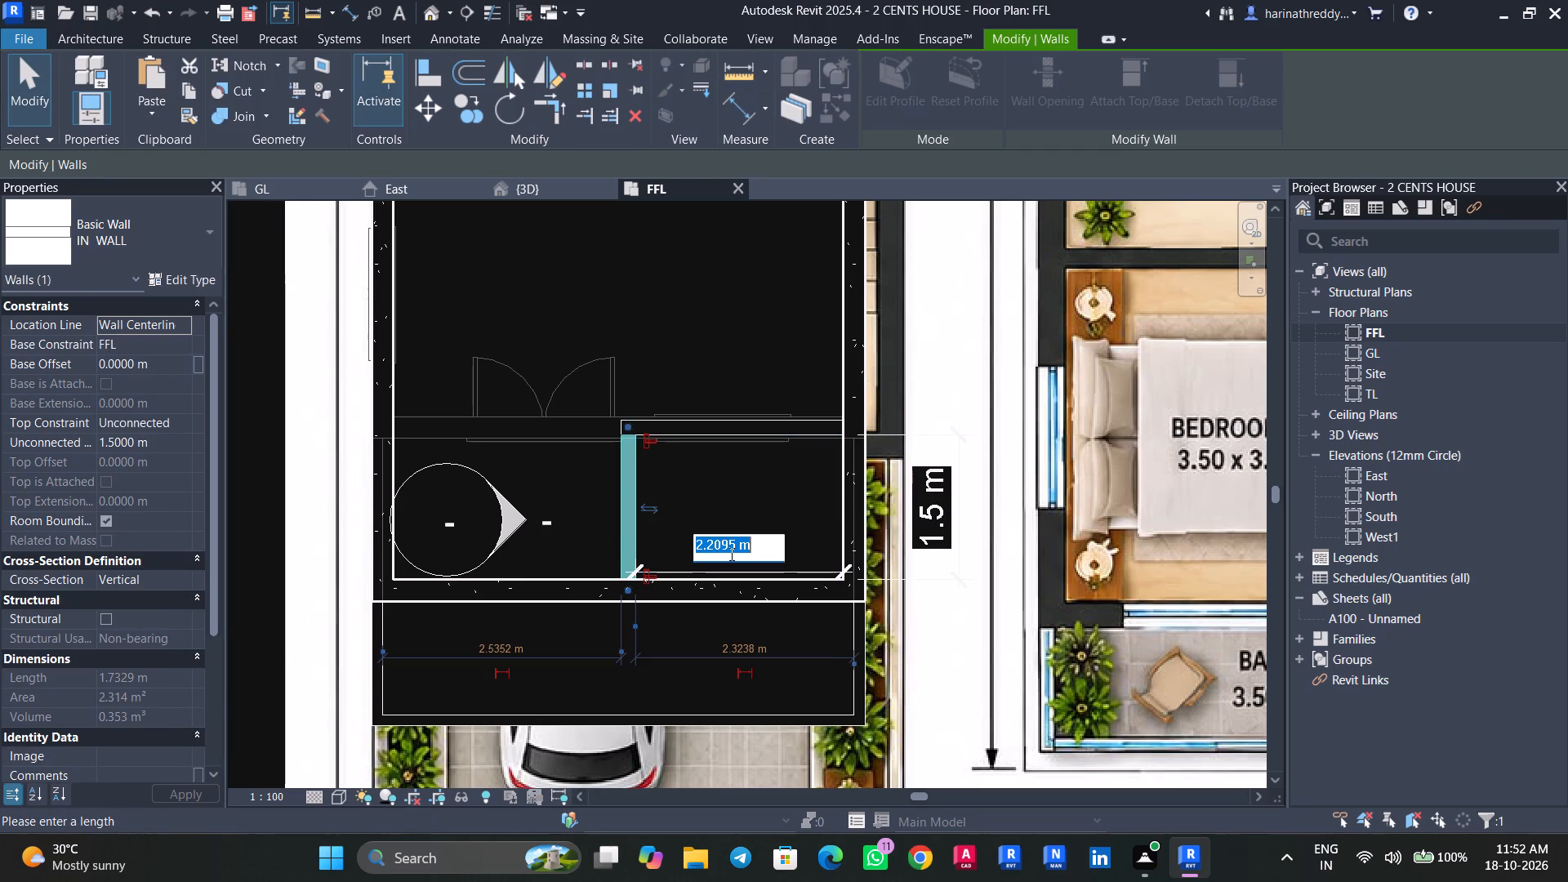
text(2.5)
key(Return)
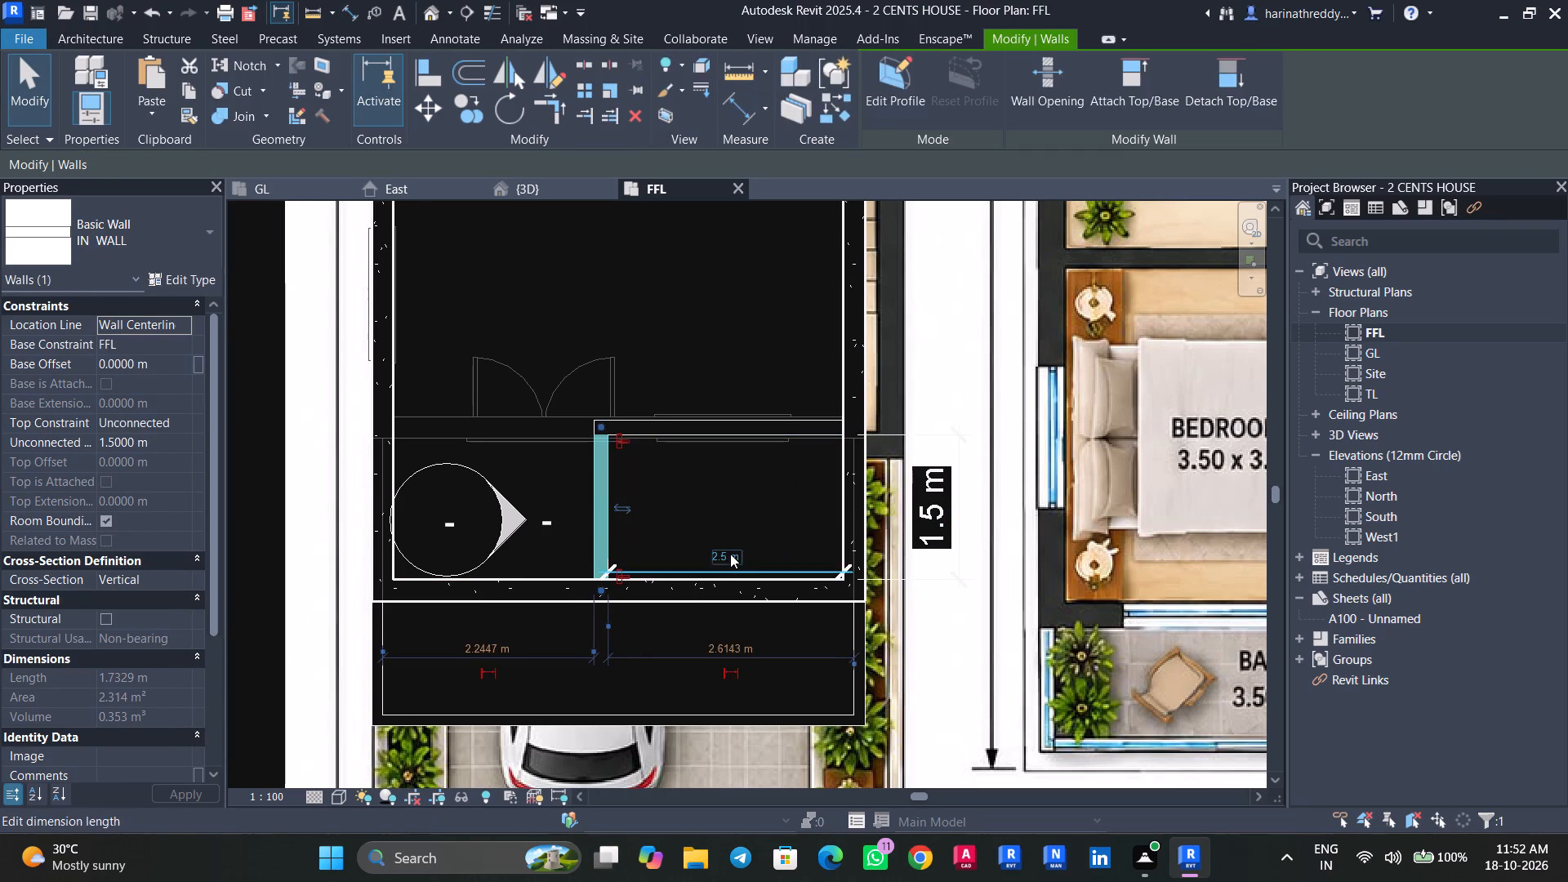
key(Escape)
key(Escape)
Delete the 1.5 m and 2.5 m dimensions around the north toilet.
scroll(706, 332, down, 4)
middle_drag(706, 332, 759, 654)
scroll(804, 532, up, 1)
middle_drag(801, 552, 801, 737)
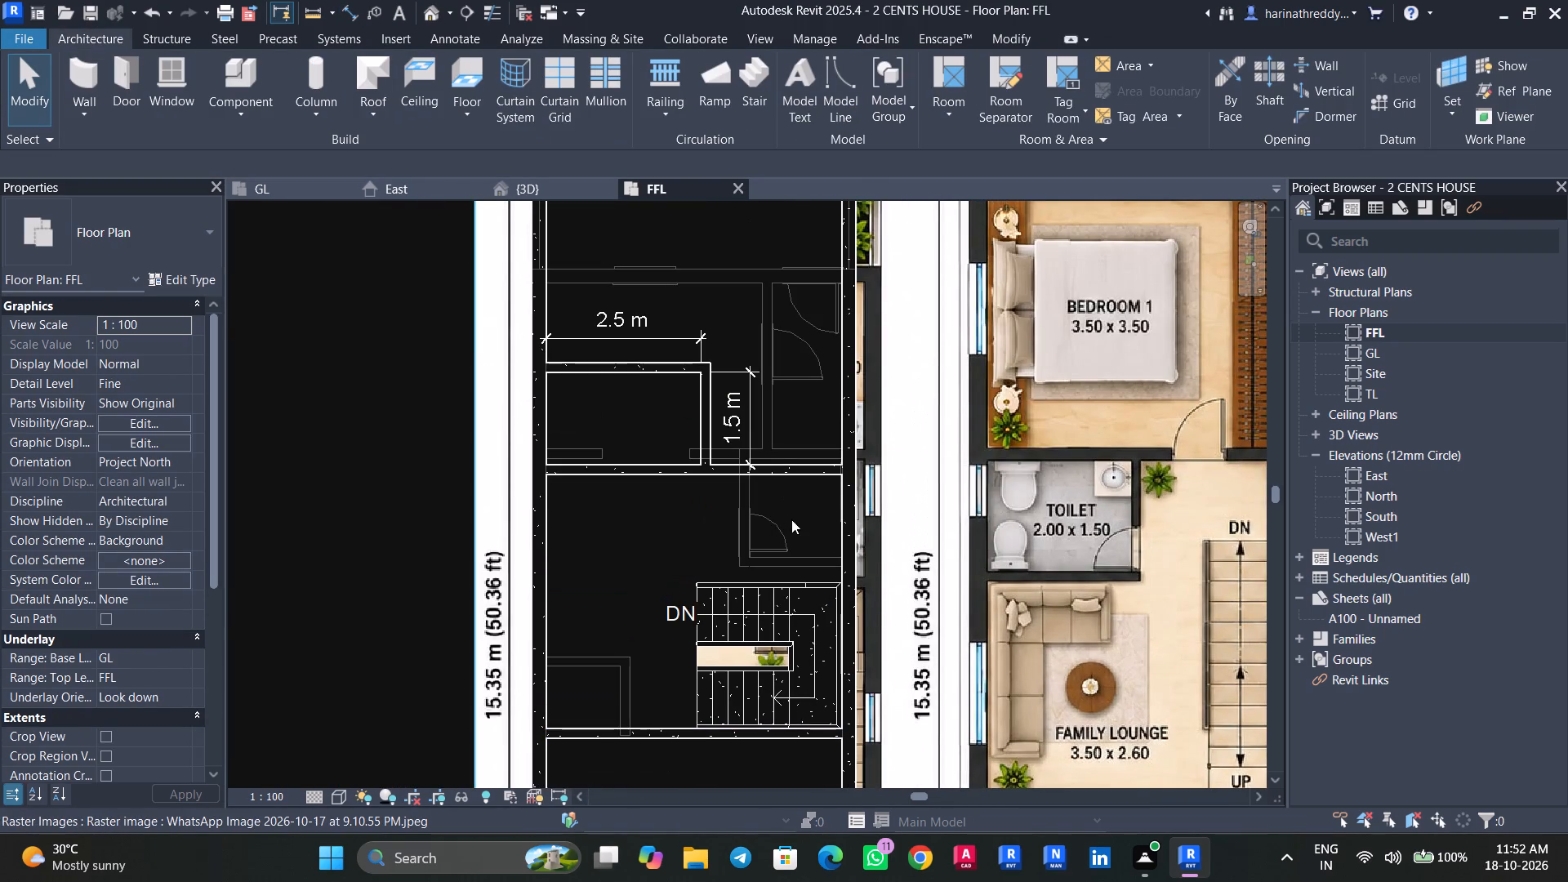
click(750, 427)
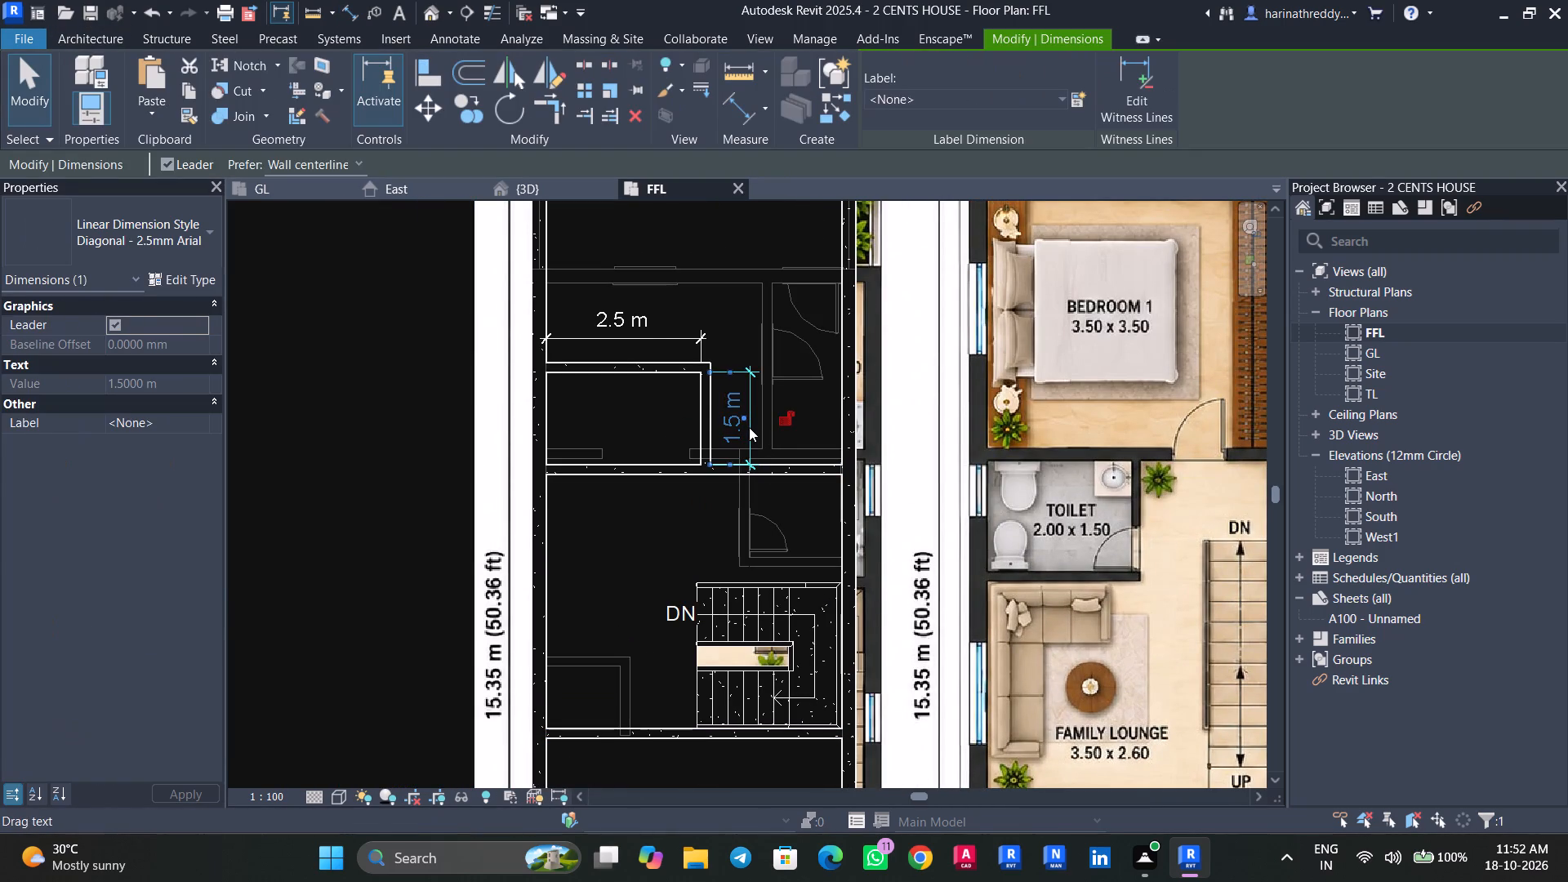
key(Delete)
click(645, 328)
key(Delete)
Delete the width and depth dimensions of the enclosure in the south bedroom.
middle_drag(730, 513, 686, 234)
middle_drag(715, 363, 717, 235)
scroll(686, 602, up, 3)
click(719, 606)
key(Delete)
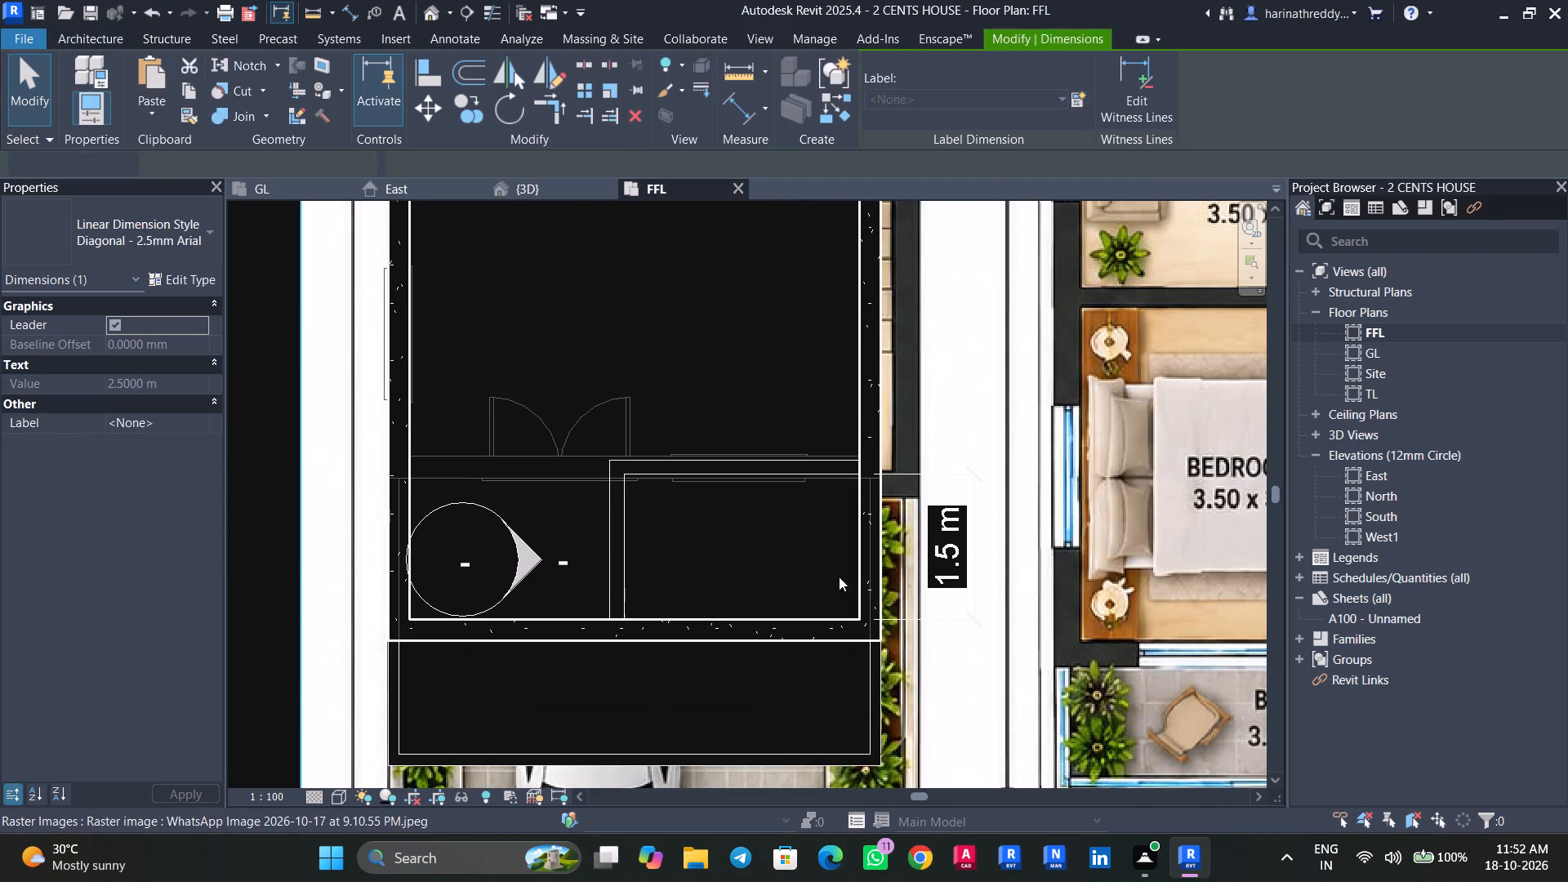
click(973, 545)
key(Delete)
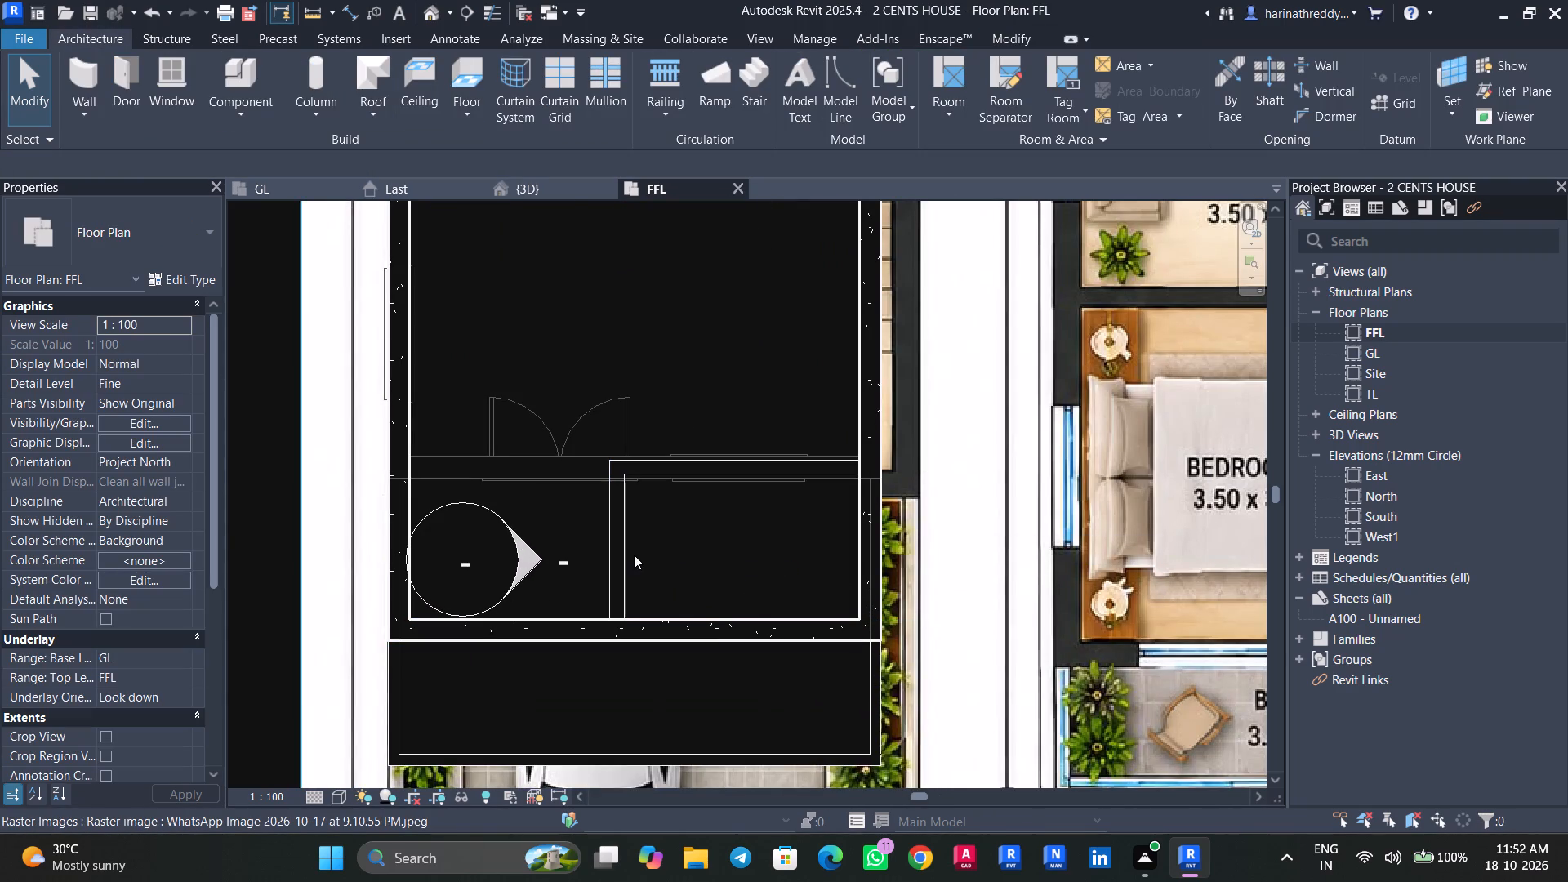
Open the boundary sketch of the south bedroom's BEDROOM FLOOR slab for editing.
key(Tab)
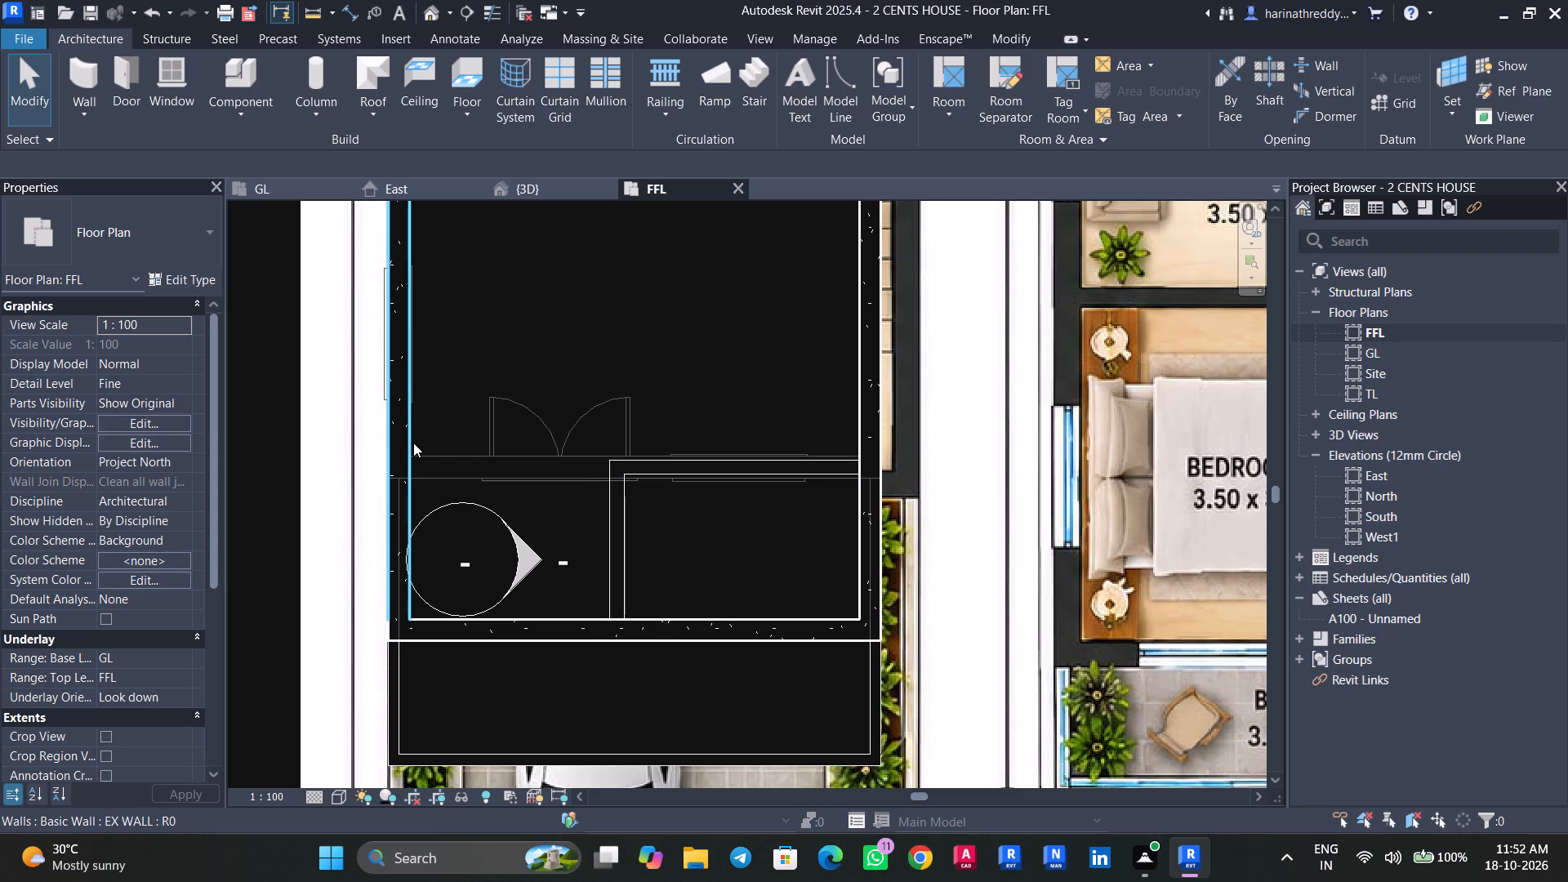
key(Tab)
key(Tab)
click(418, 446)
scroll(419, 447, down, 4)
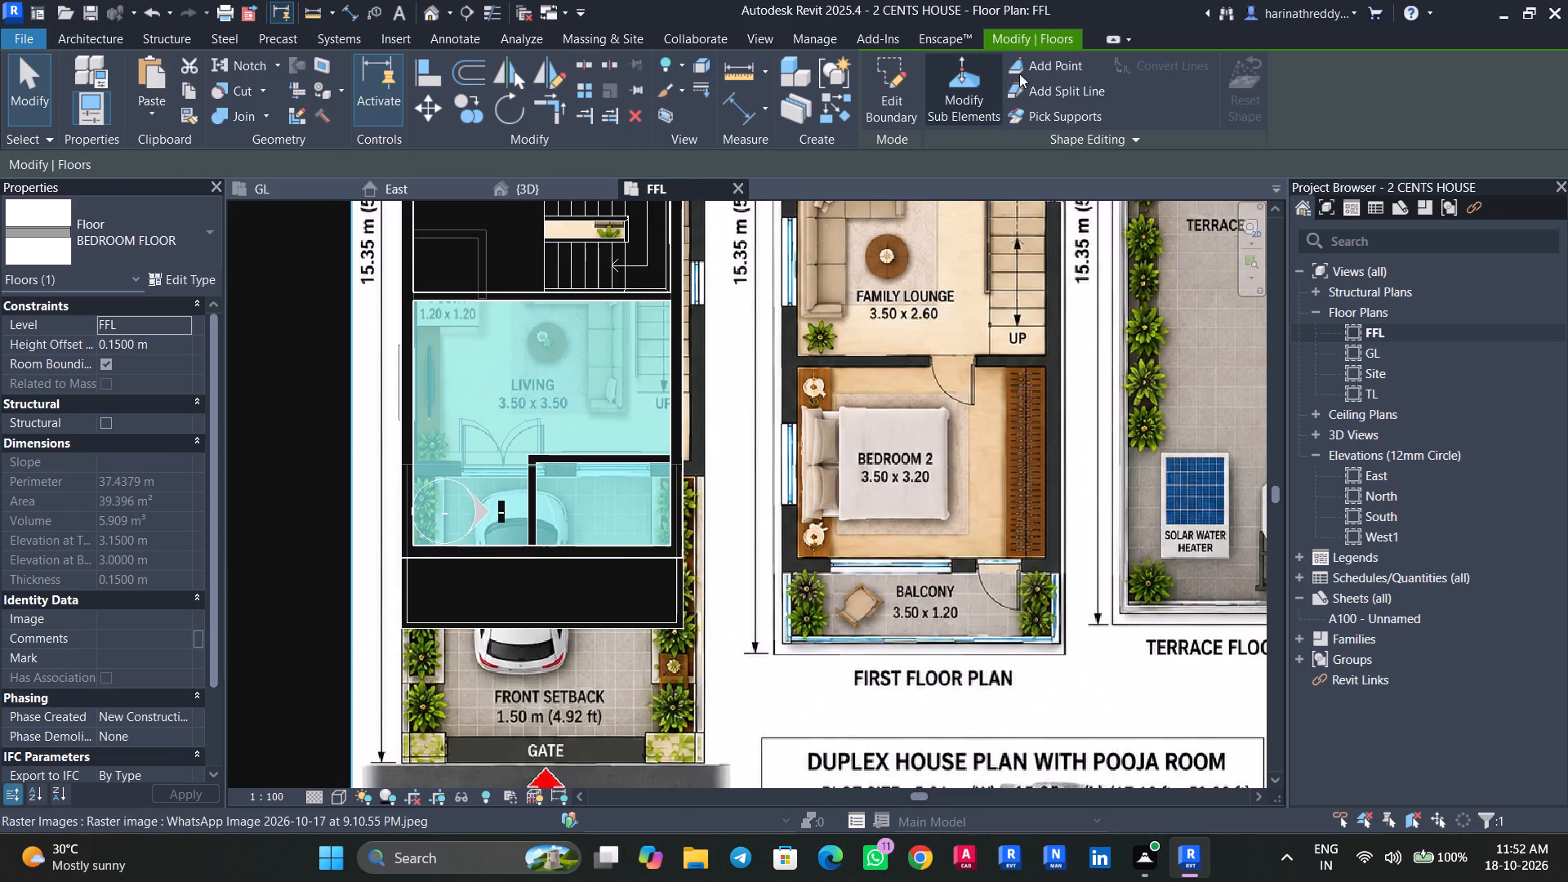
click(884, 103)
scroll(591, 474, up, 5)
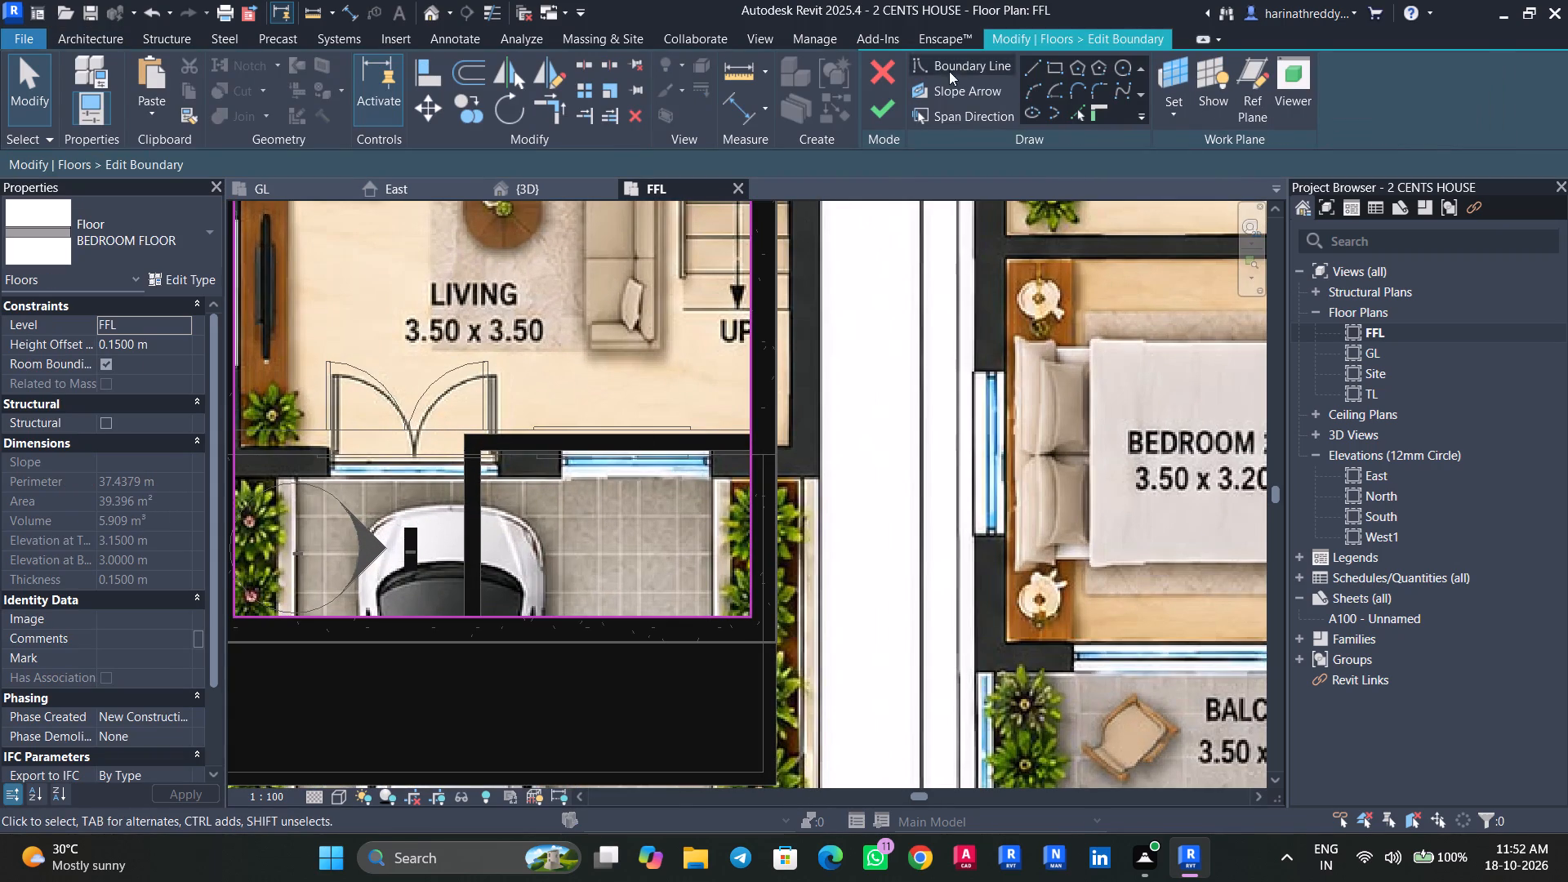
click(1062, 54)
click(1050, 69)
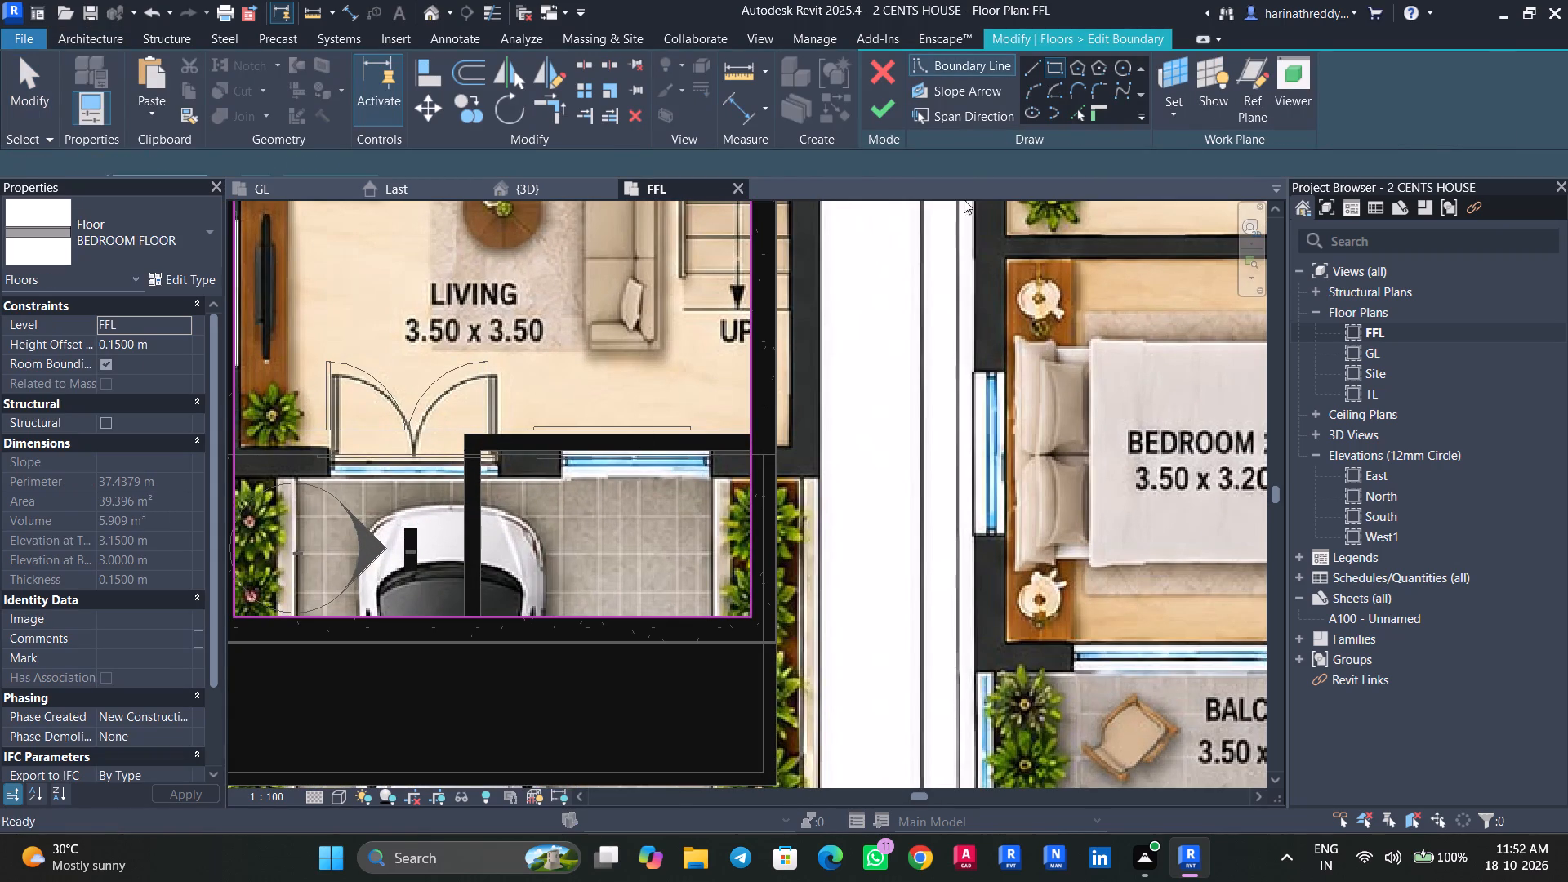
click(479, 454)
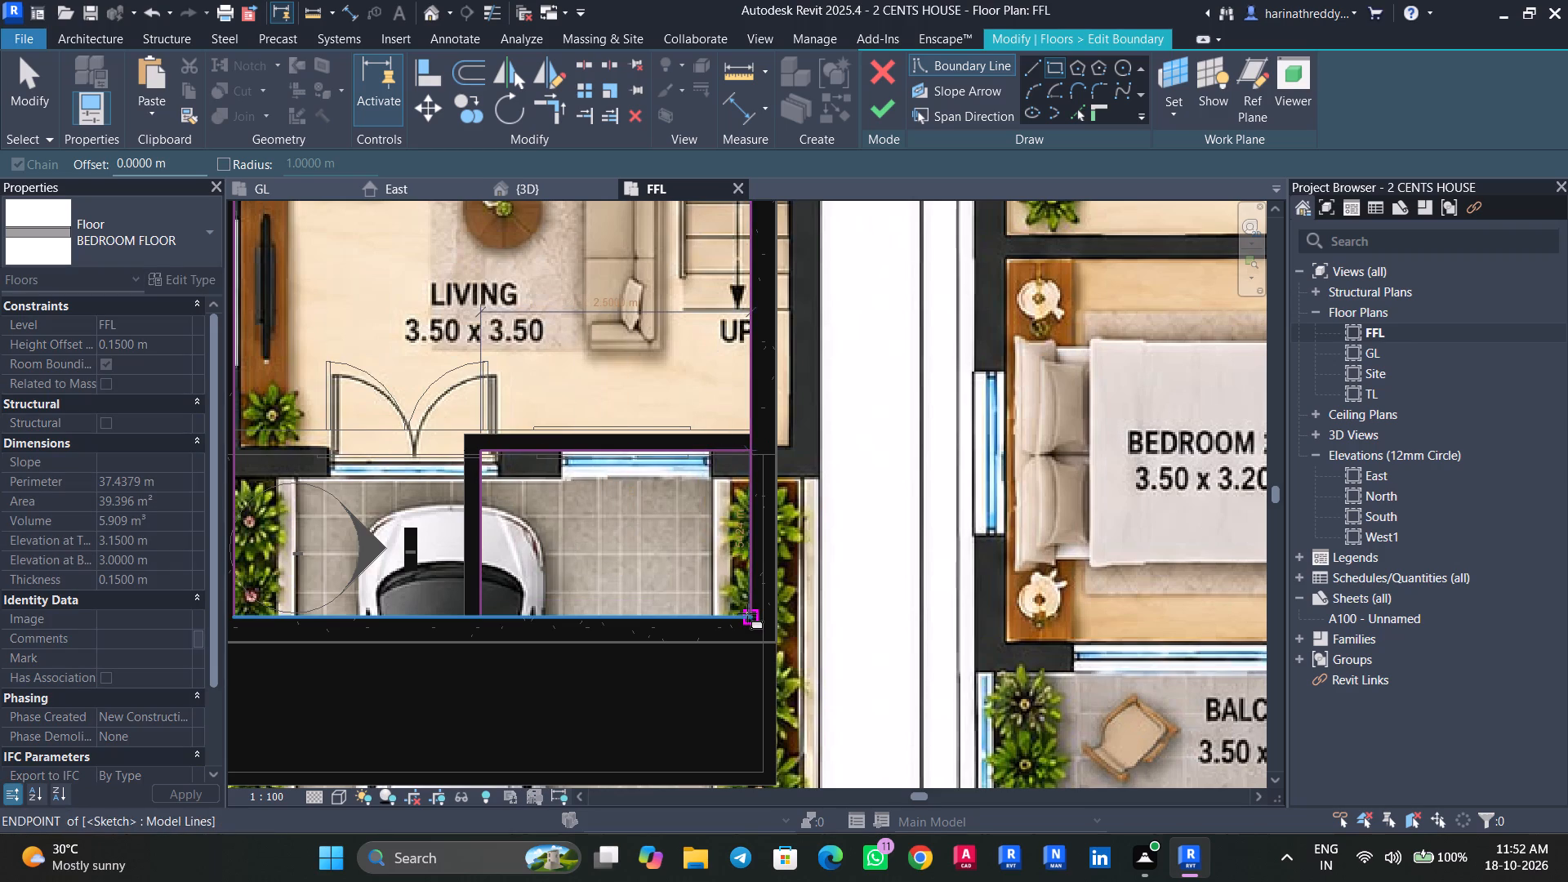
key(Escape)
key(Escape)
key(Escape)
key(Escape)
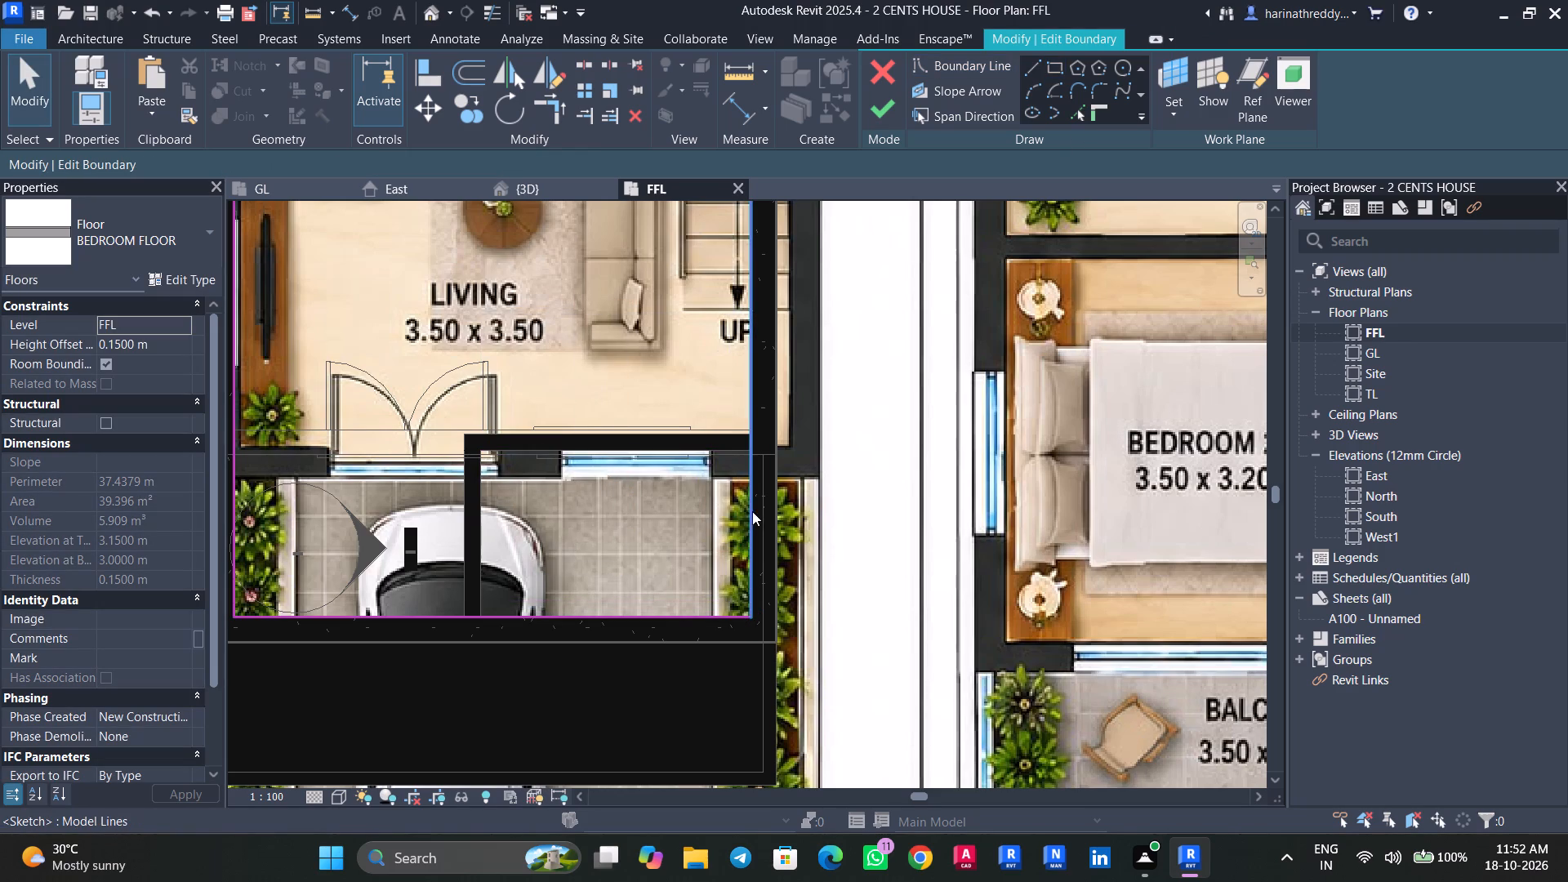
Add floor boundary lines by picking the bedroom-side faces of the southeast enclosure's north and west partitions.
click(1079, 119)
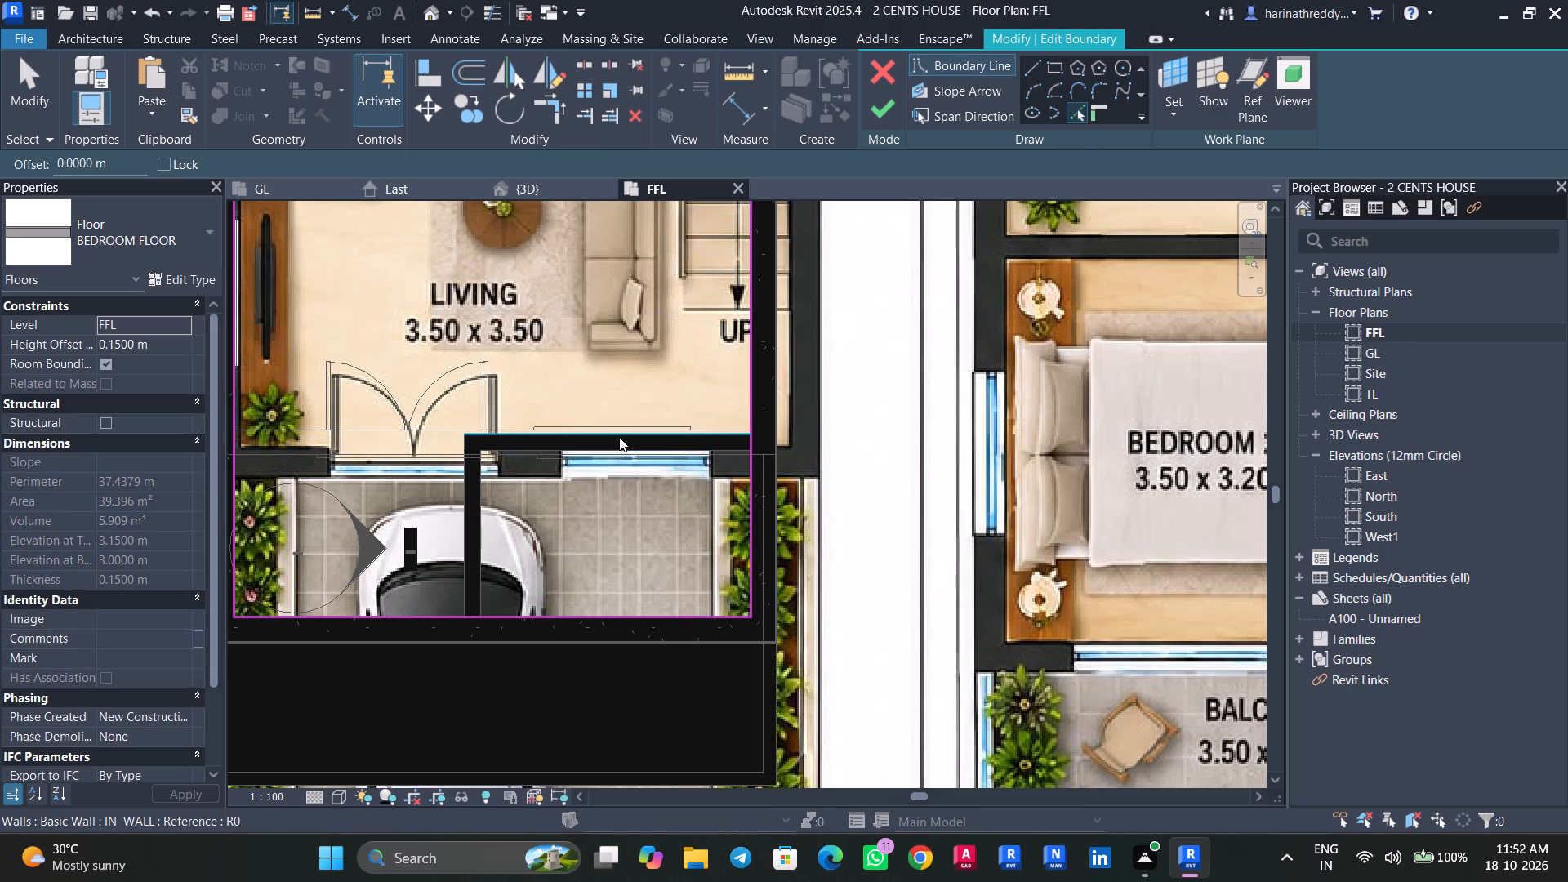
click(619, 437)
click(467, 514)
key(Escape)
key(Escape)
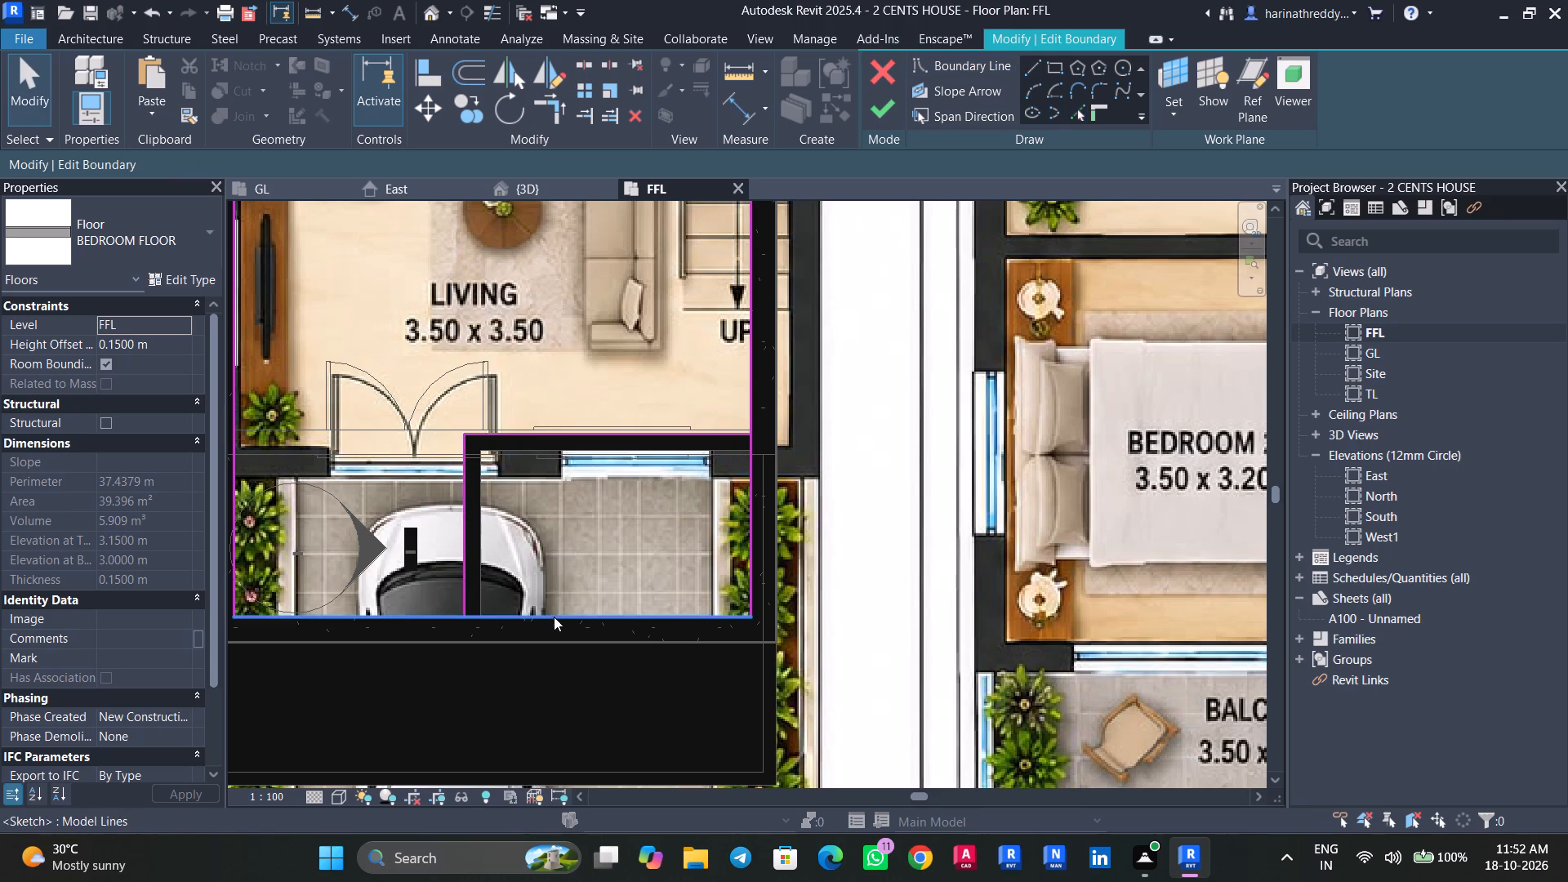
Trim the BEDROOM FLOOR boundary into a closed loop that excludes the southeast enclosure, and finish the slab sketch.
key(t)
key(r)
click(410, 619)
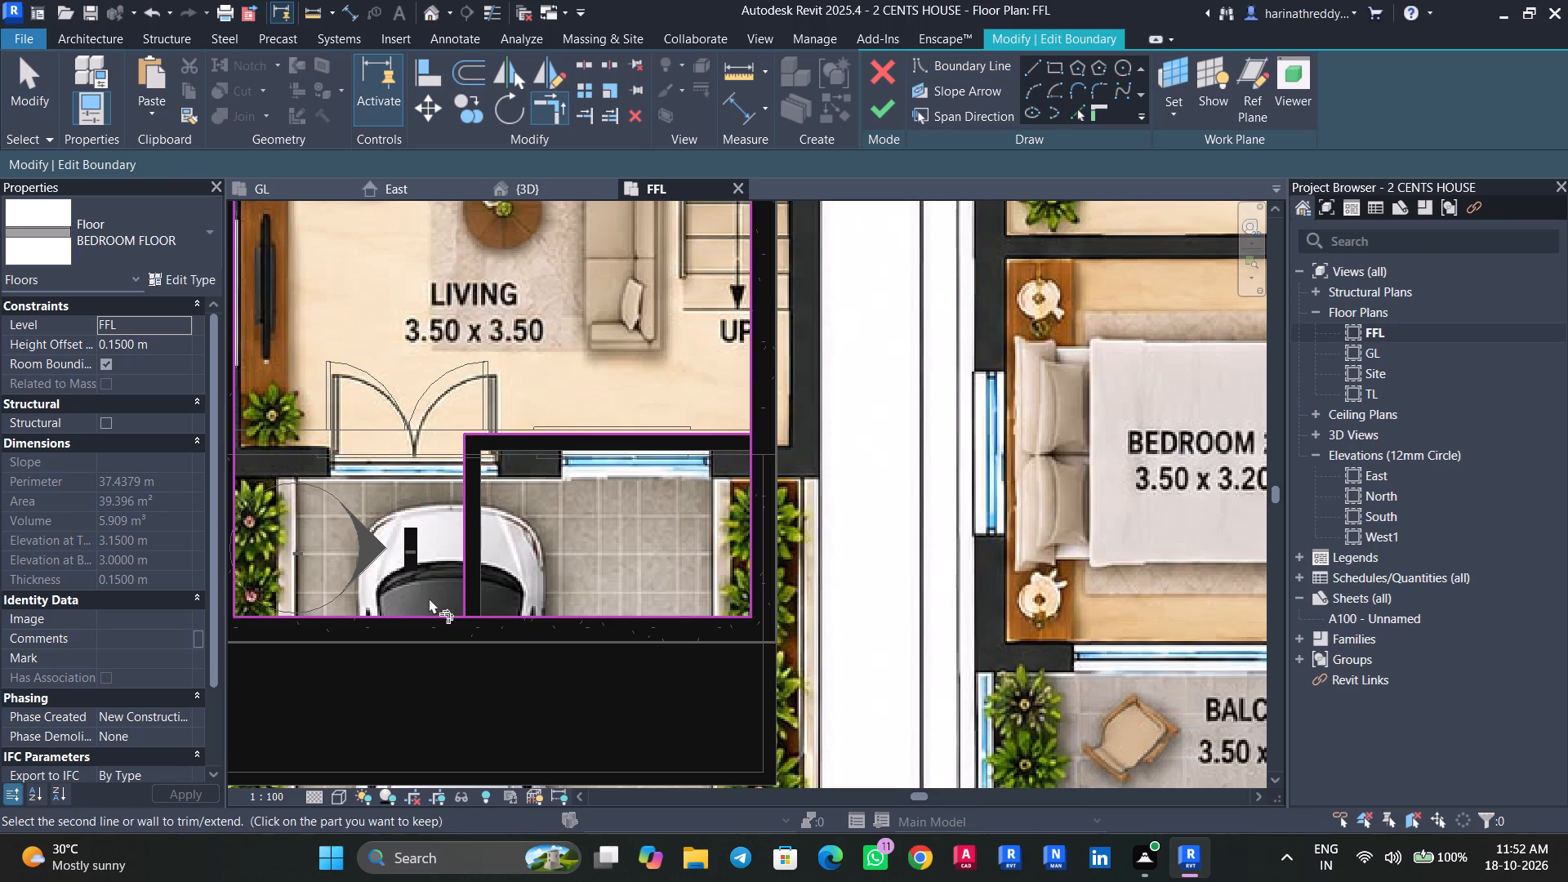
click(461, 572)
click(646, 426)
click(753, 381)
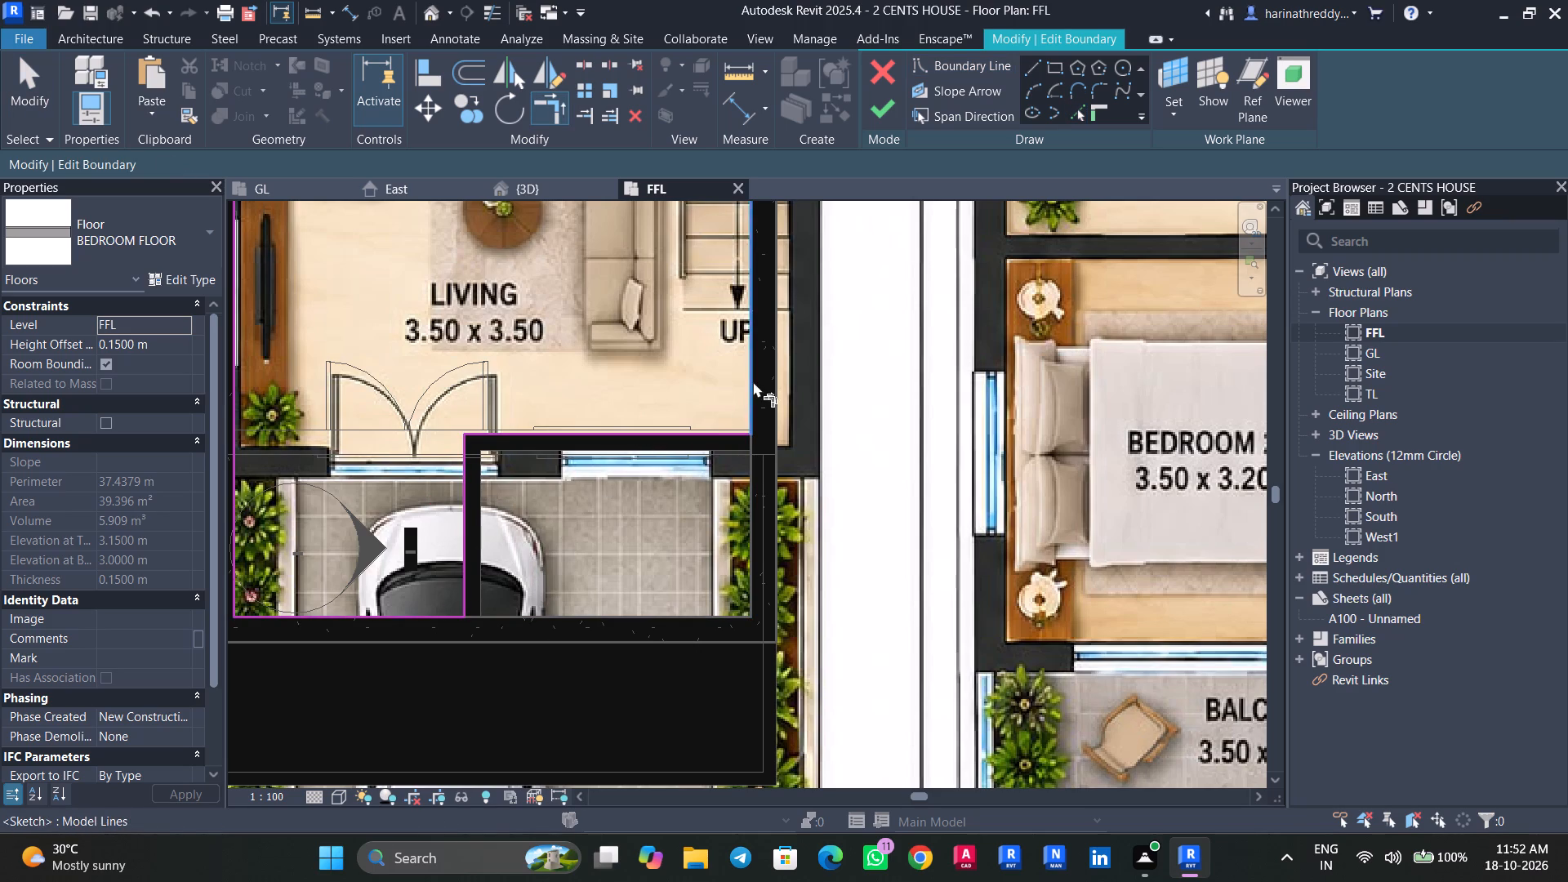
key(Escape)
key(Escape)
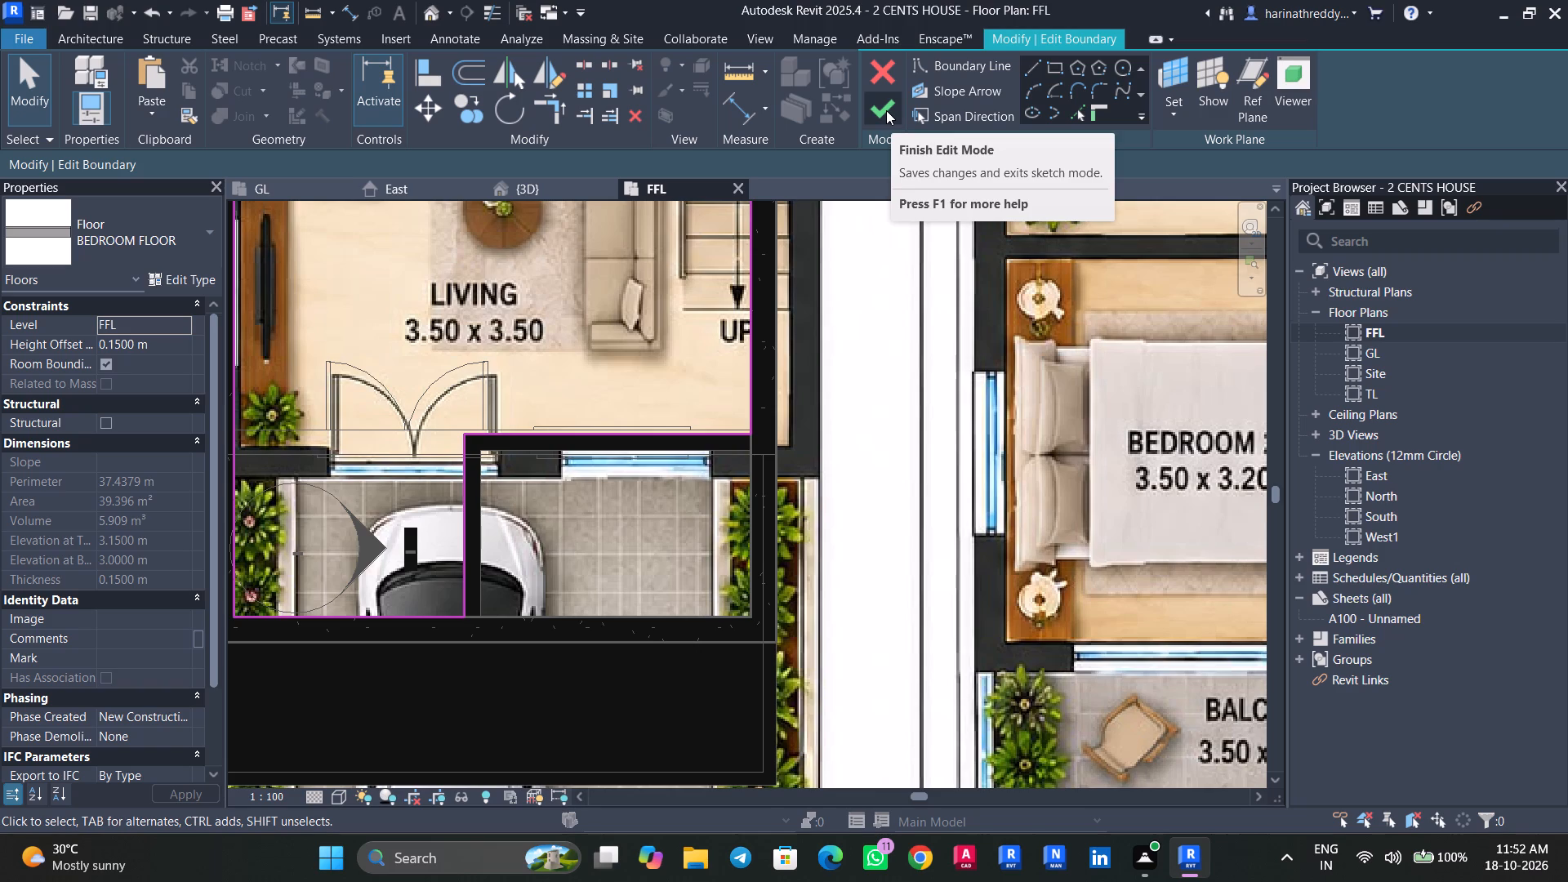
click(886, 110)
click(917, 439)
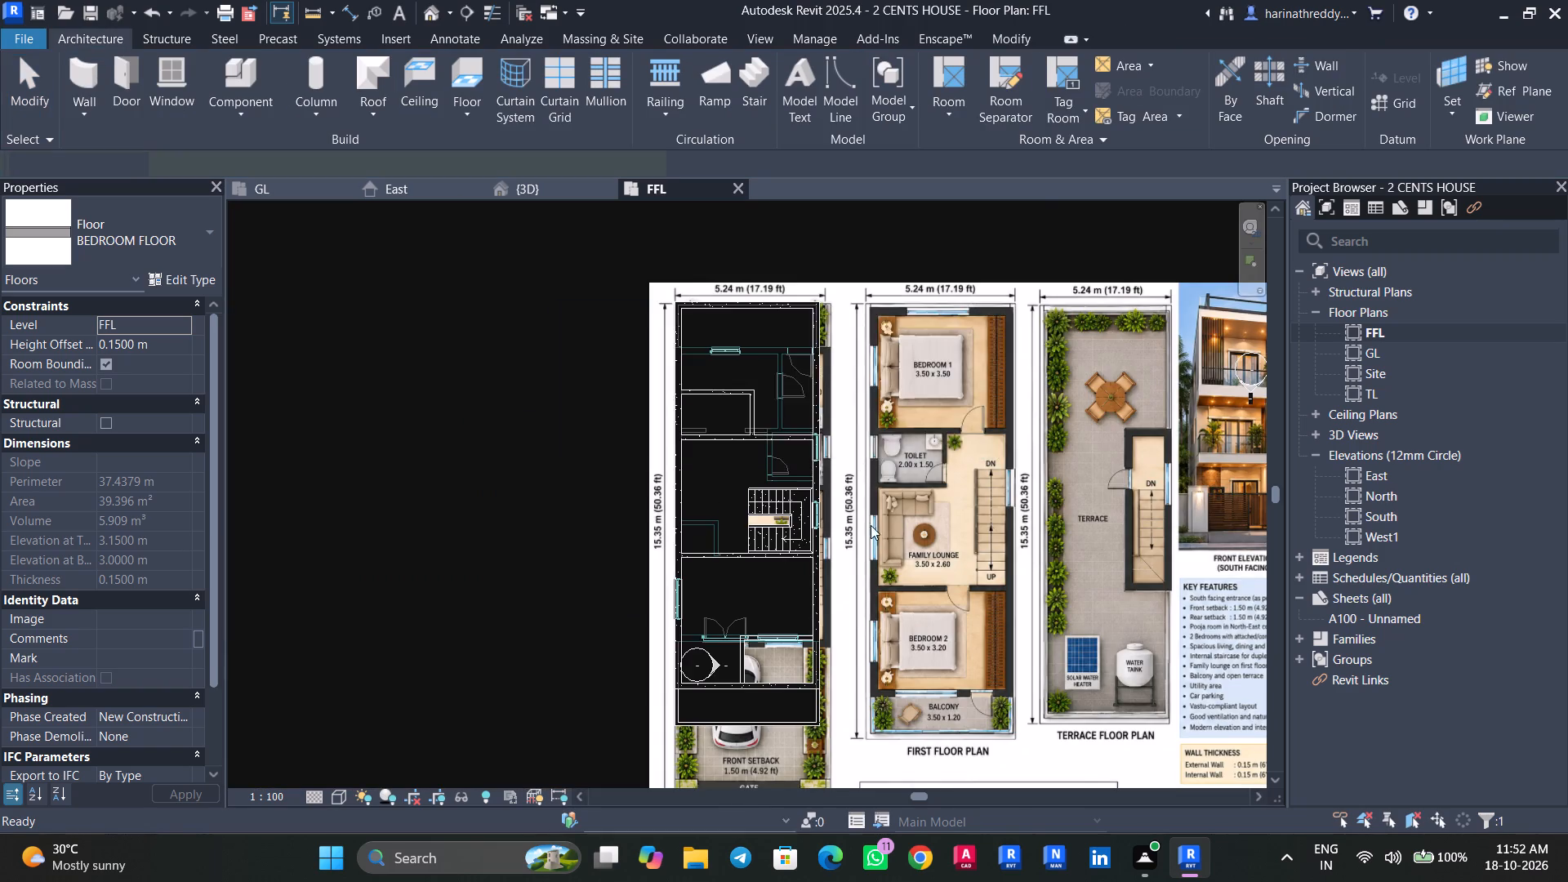
key(Escape)
key(Escape)
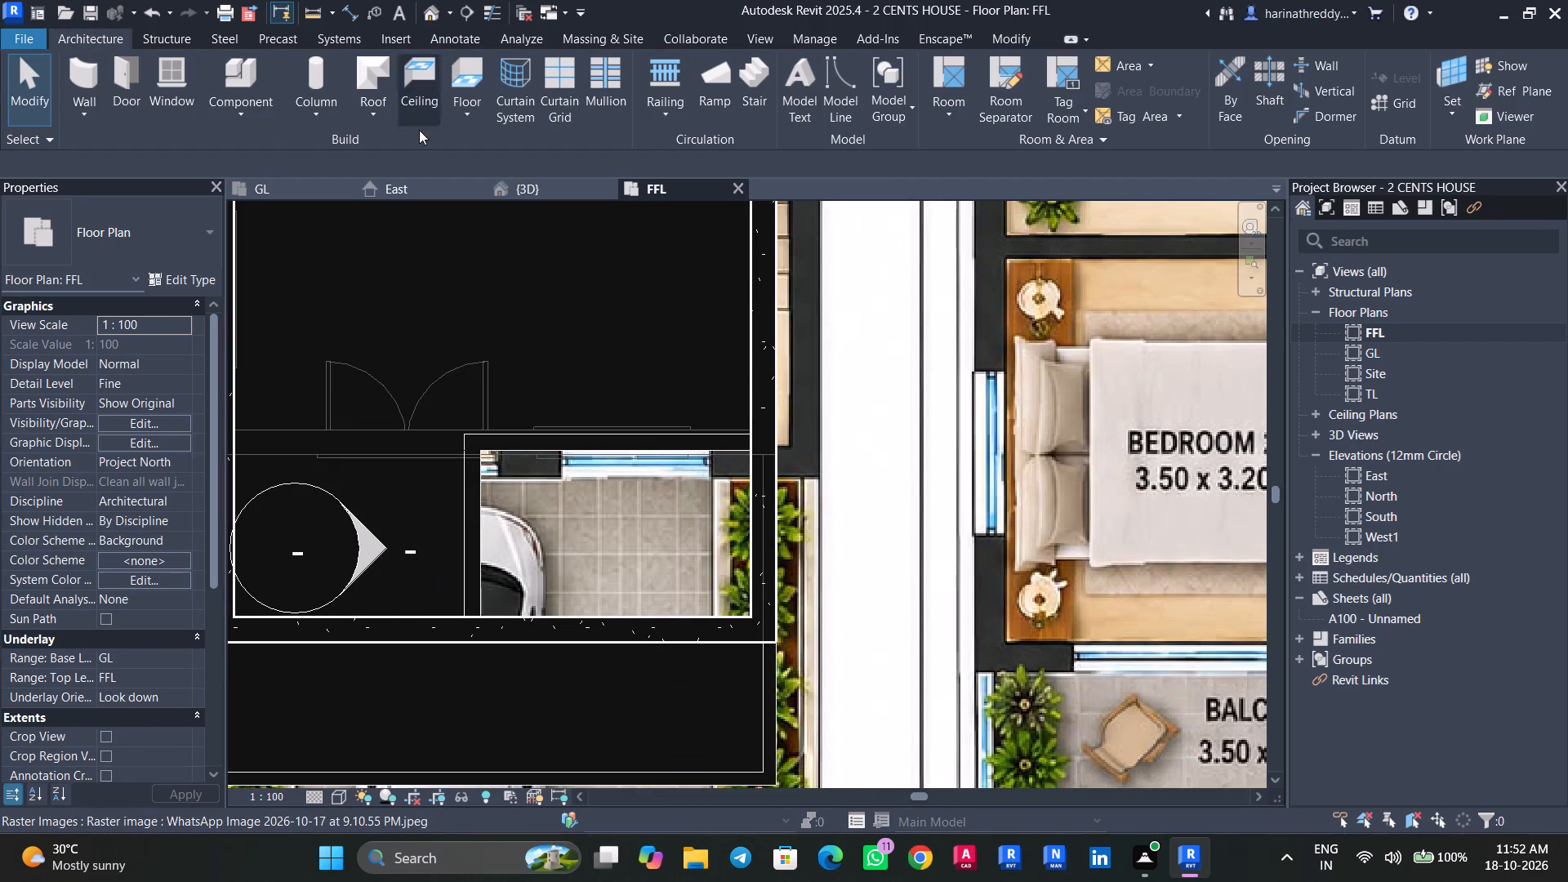
Create a rectangular TOILET FLOOR slab, 2.5 m wide, filling the inside of the southeast enclosure with a 0.3 m height offset on FFL.
click(450, 119)
click(473, 145)
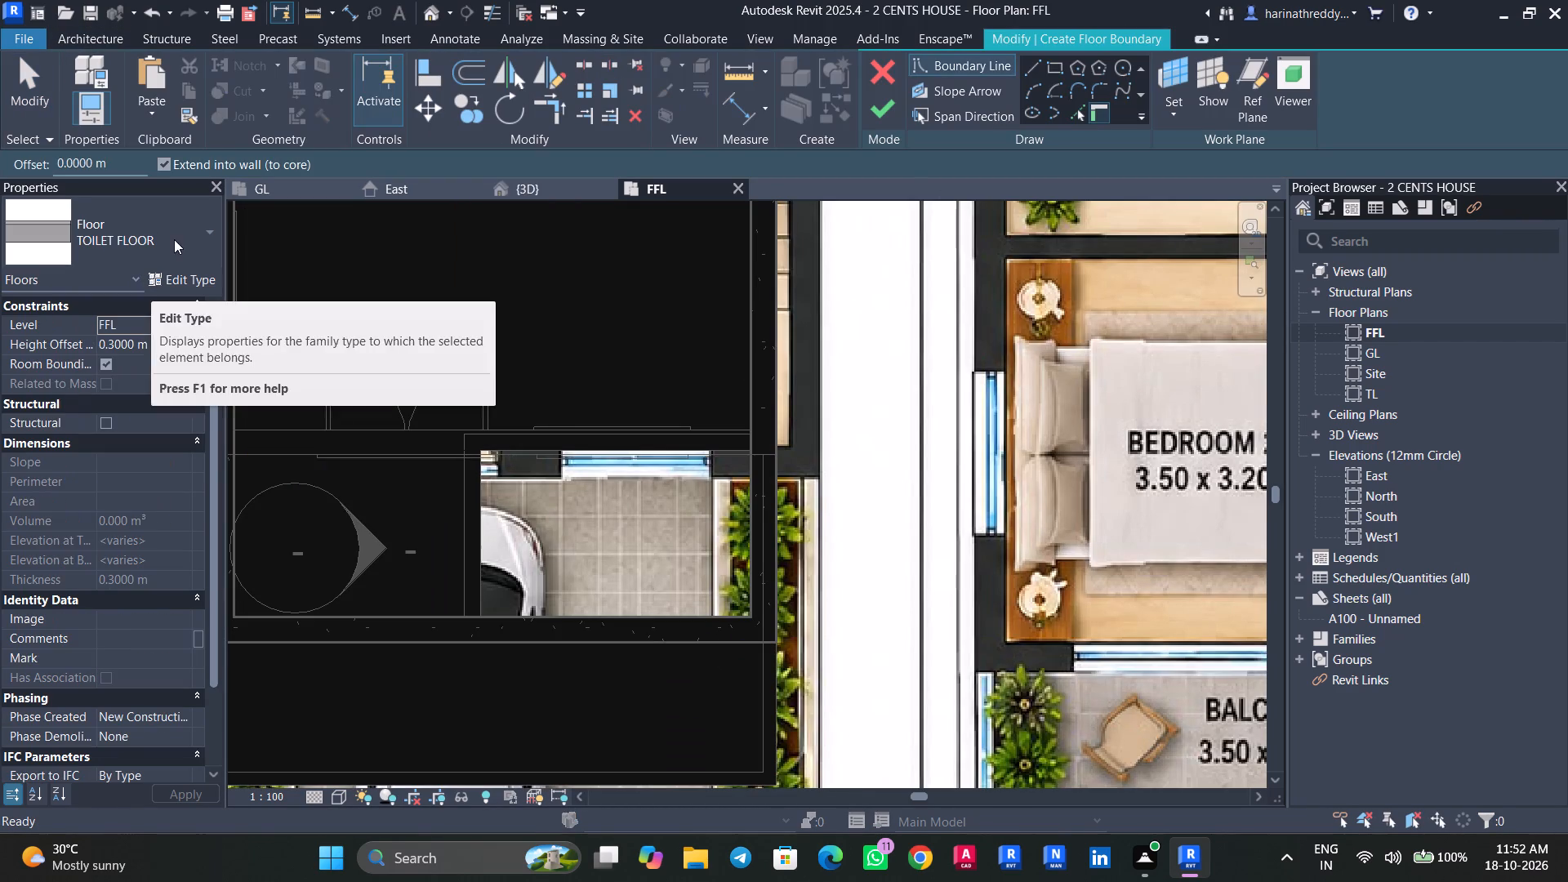
click(1057, 64)
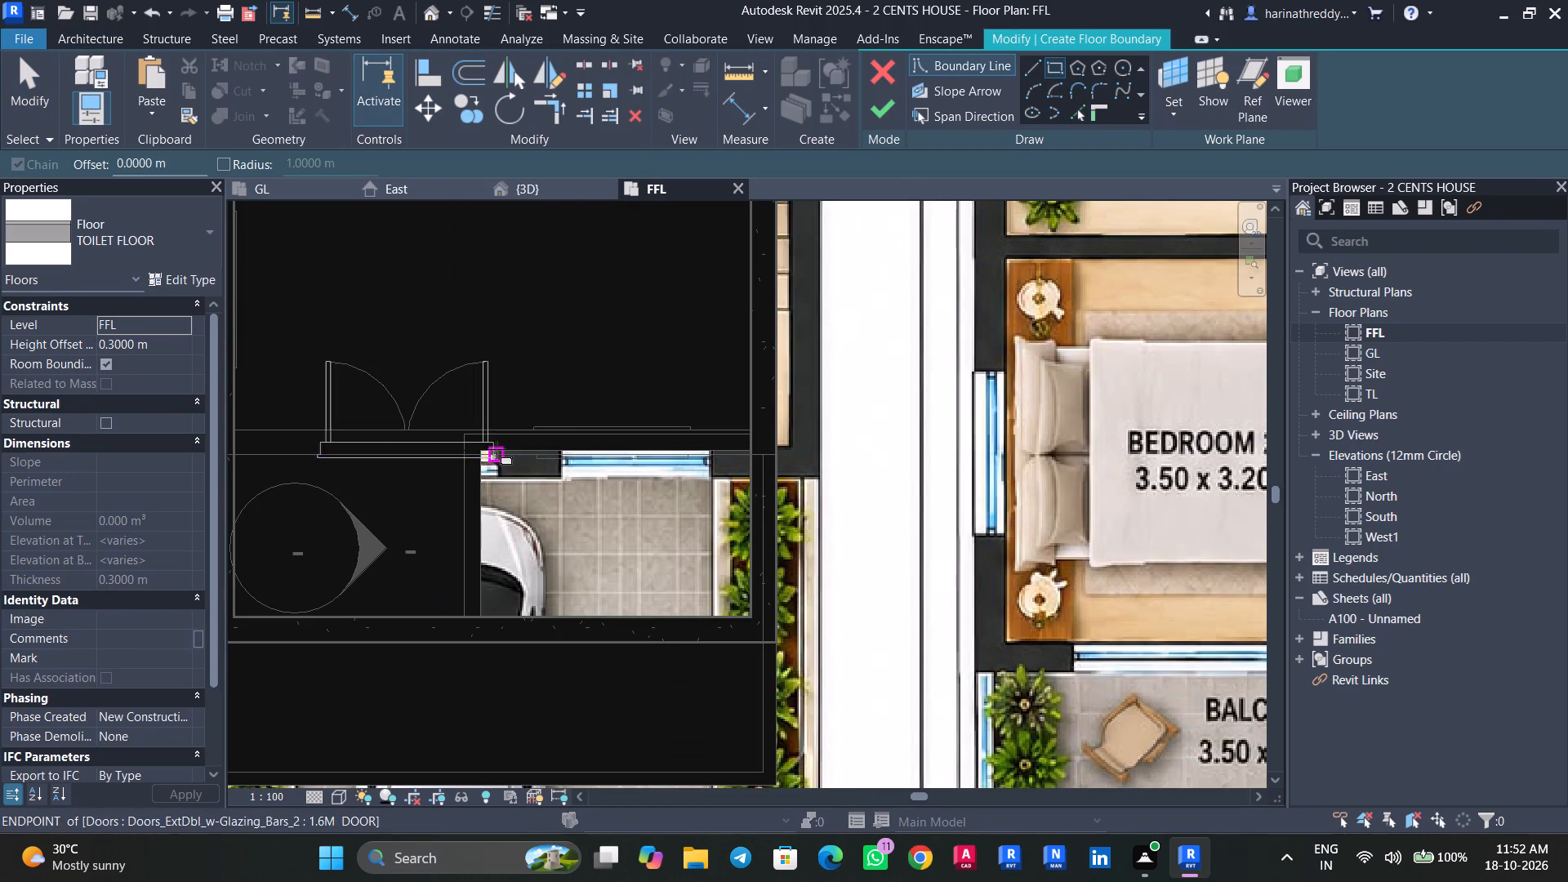
click(483, 449)
click(758, 618)
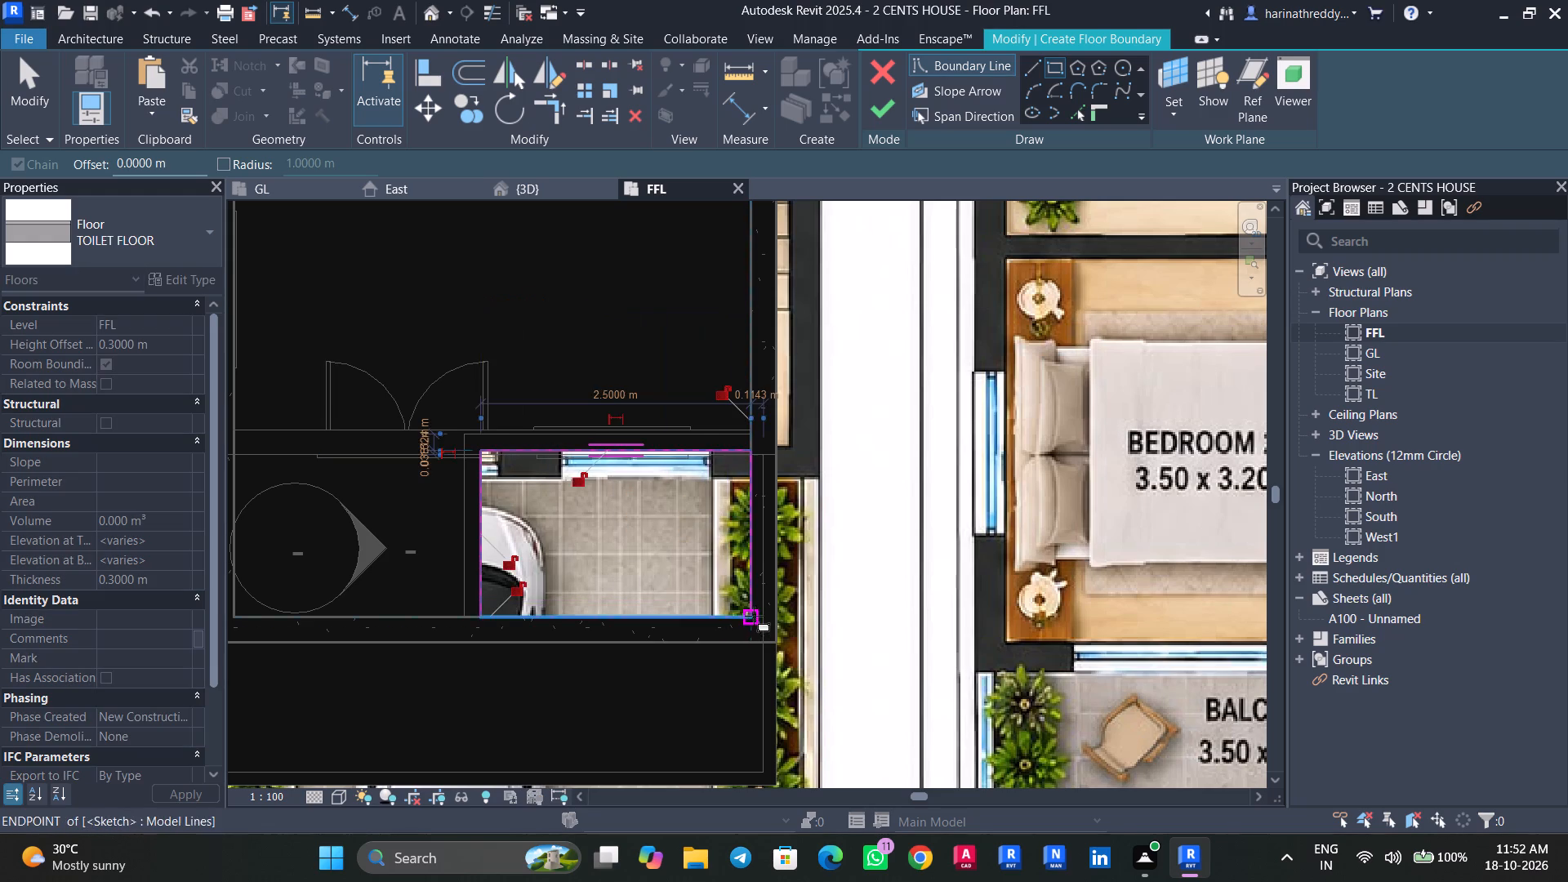
key(Escape)
scroll(494, 451, up, 9)
click(885, 101)
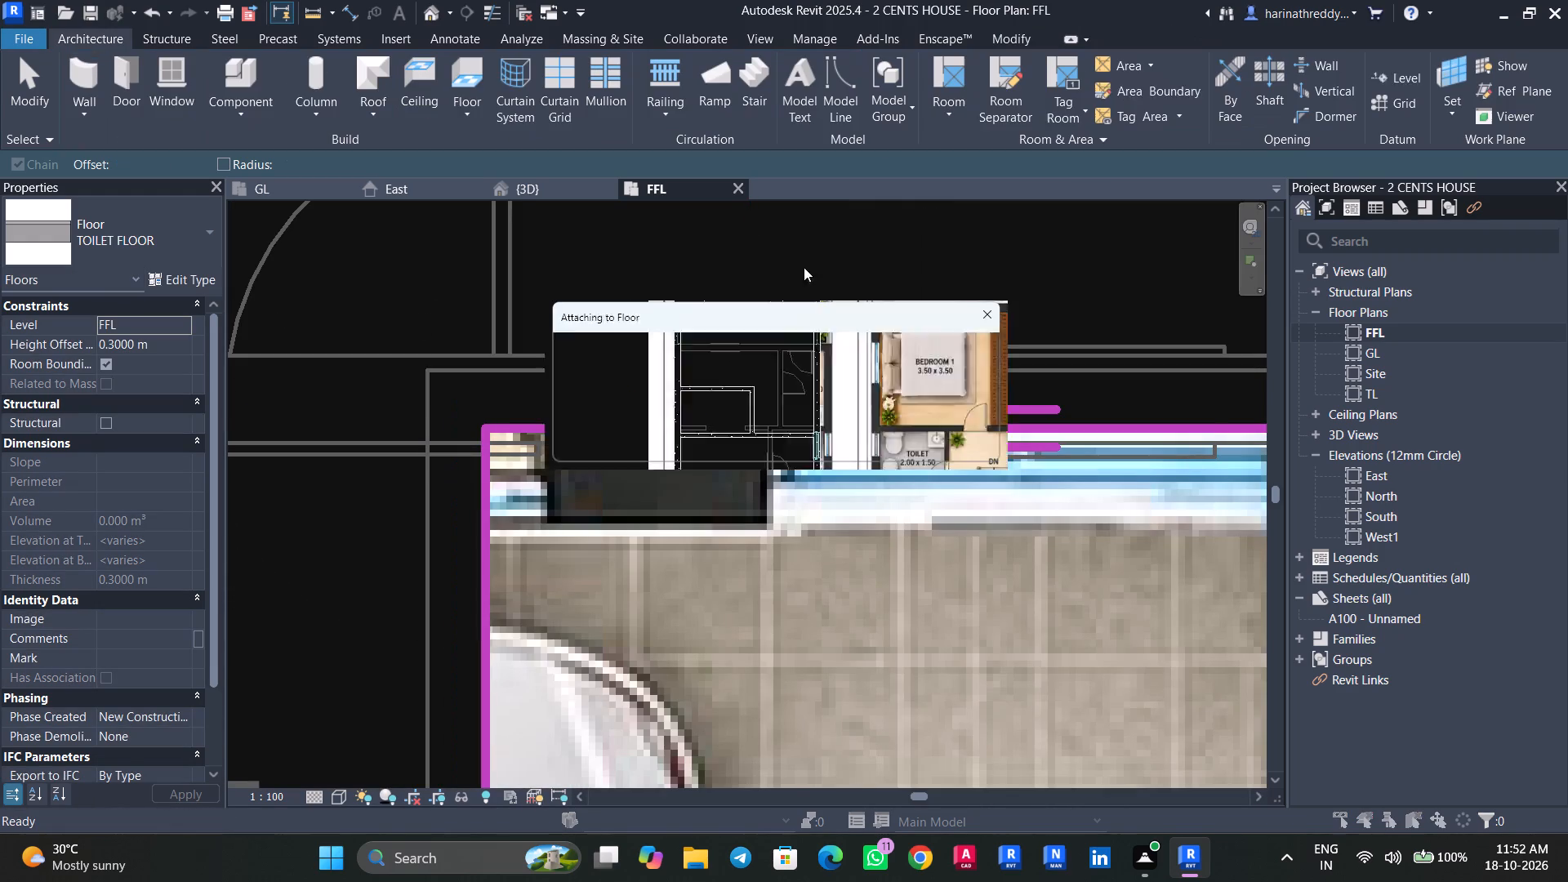
click(929, 444)
key(Escape)
key(Escape)
Examine the first floor's rooms, enclosures, slabs and outer walls in the 3D view from several angles.
scroll(680, 525, down, 2)
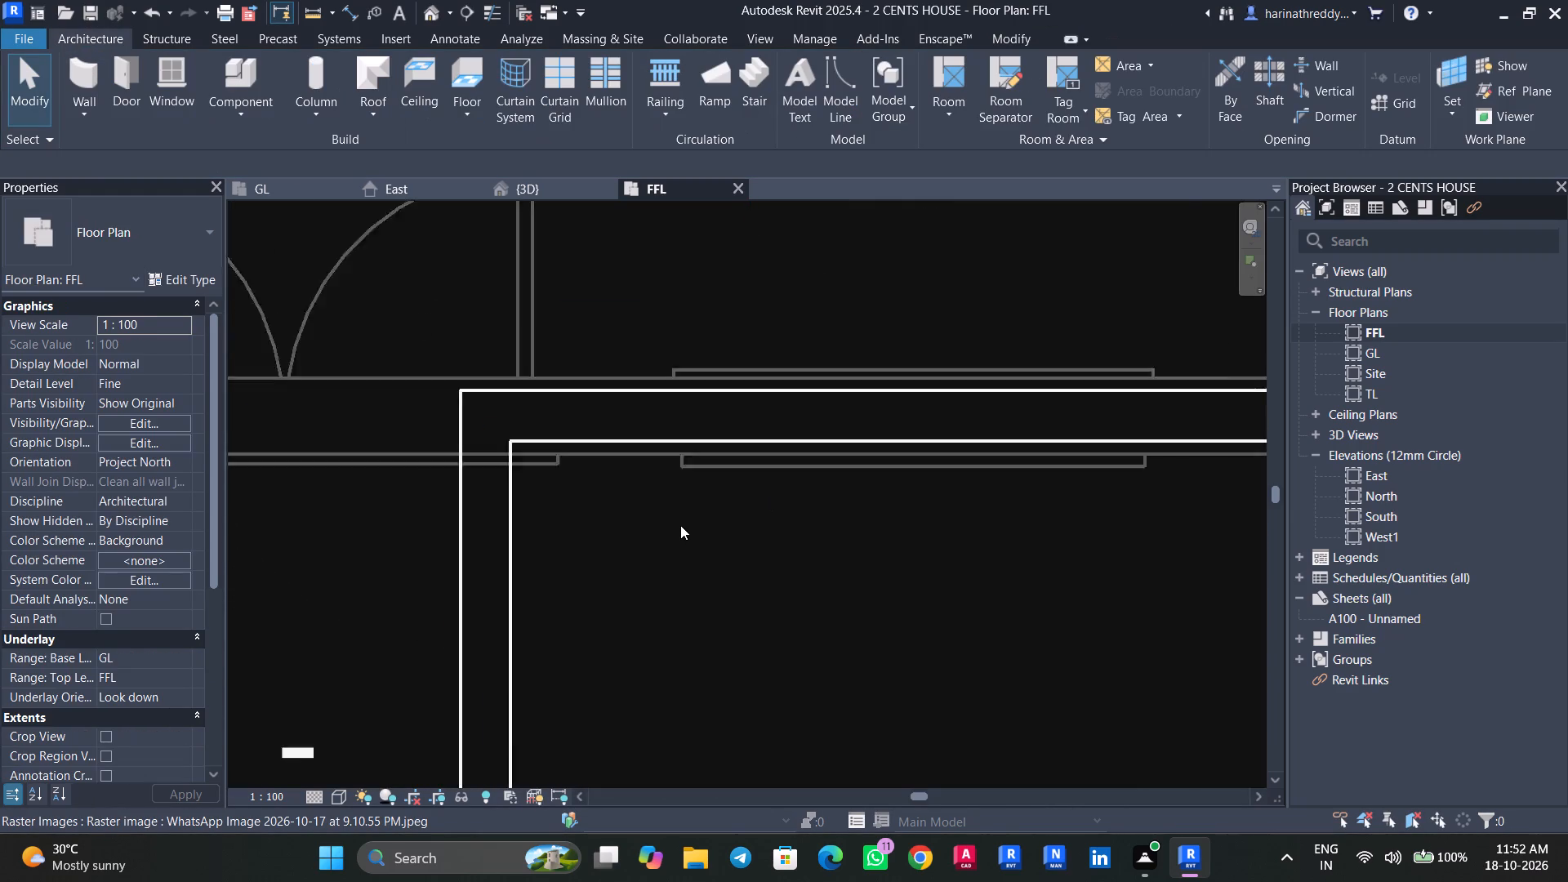
scroll(680, 525, down, 14)
middle_drag(703, 432, 712, 588)
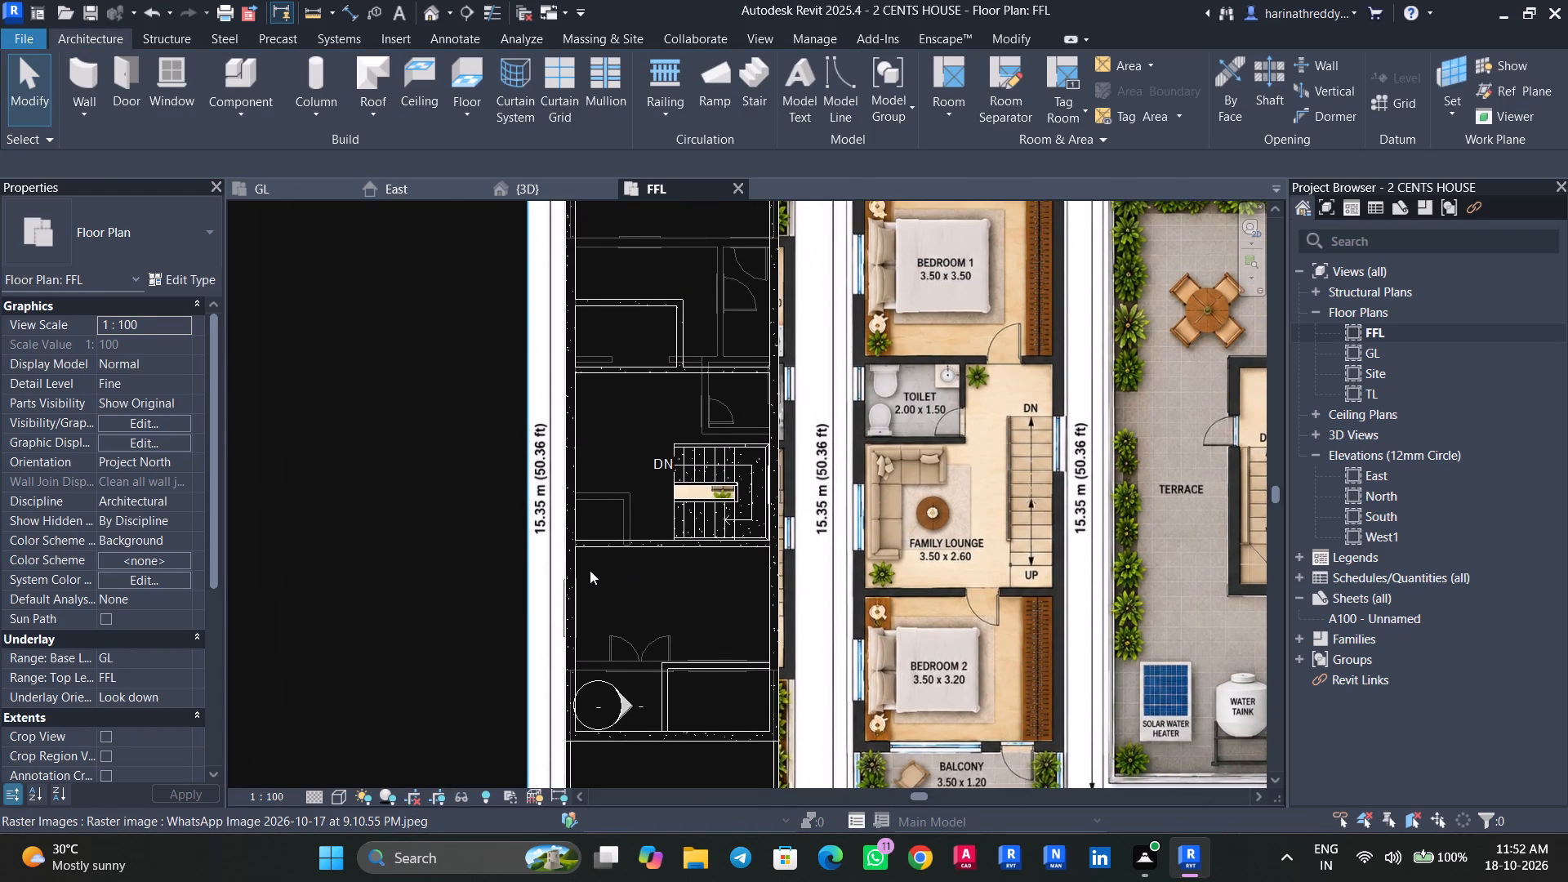
click(520, 196)
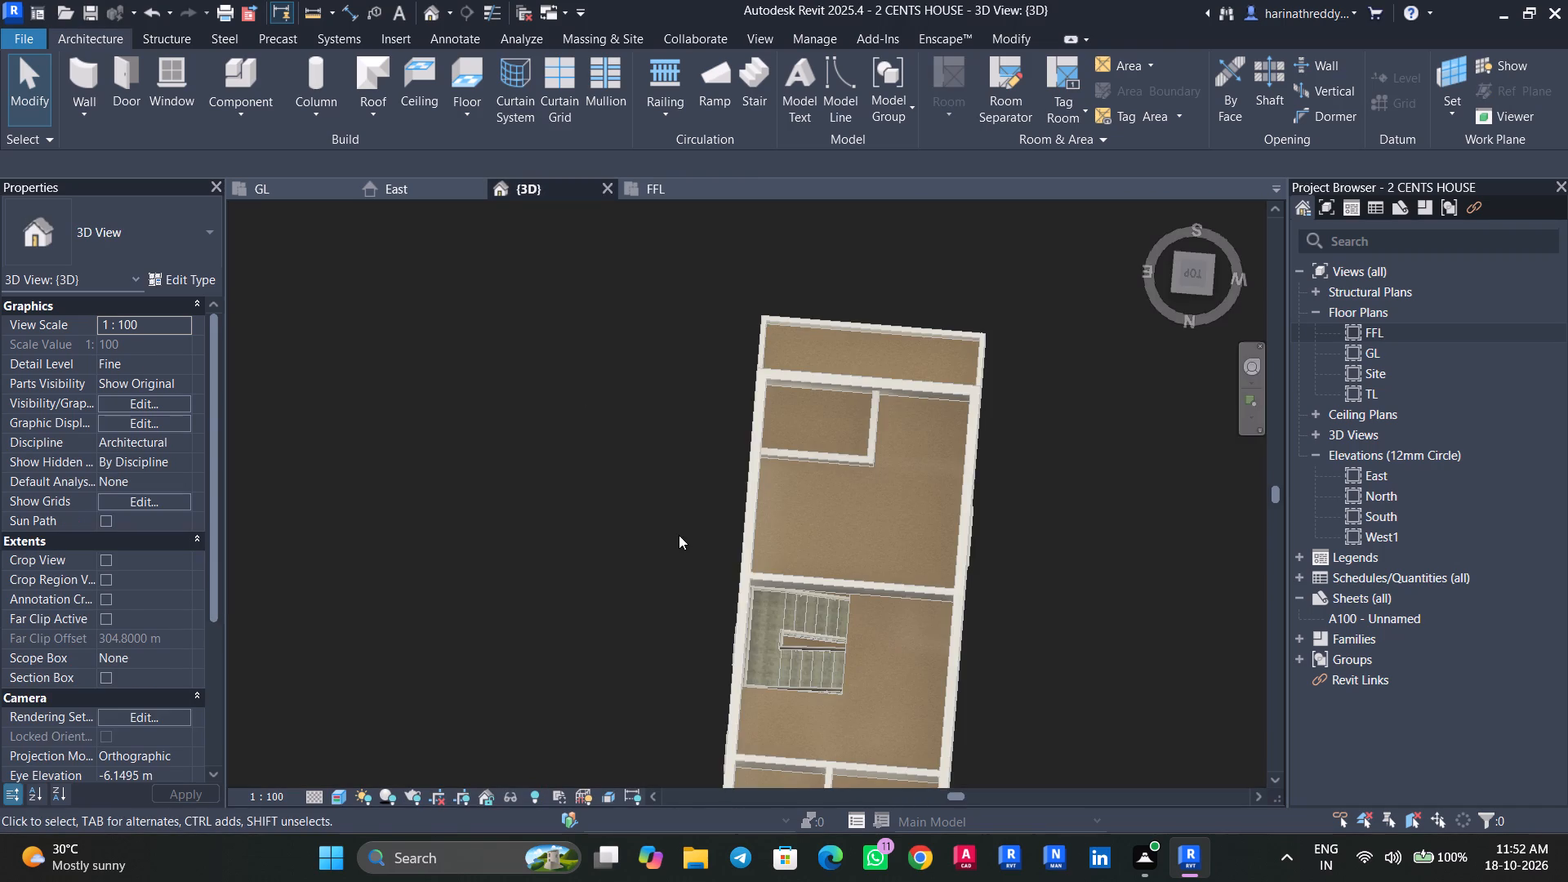
scroll(679, 535, down, 3)
shift+middle_drag(670, 604, 1033, 424)
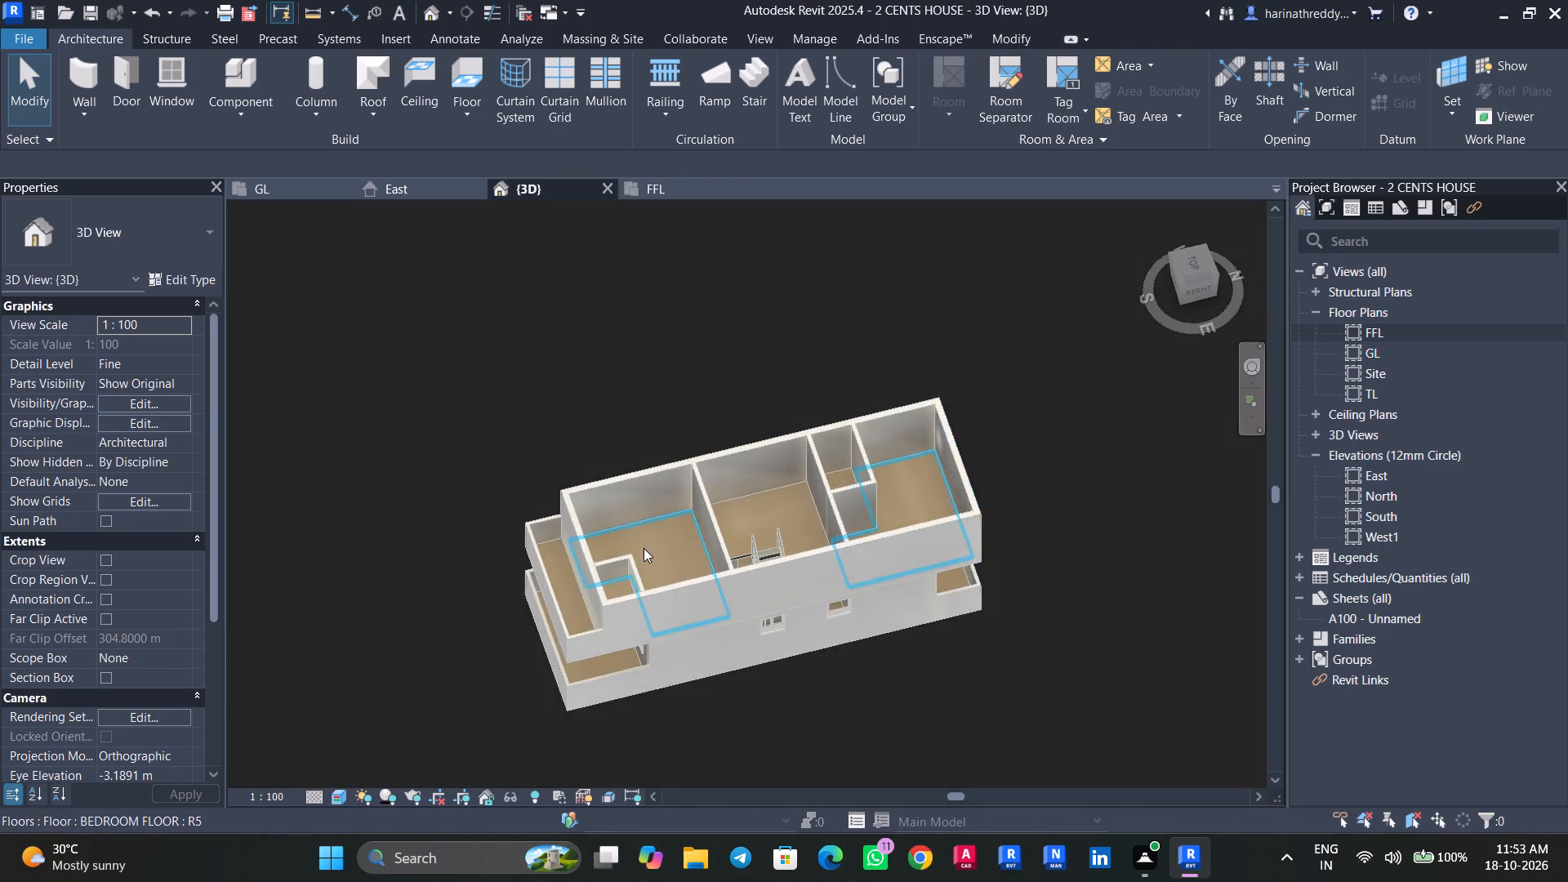
scroll(643, 548, up, 4)
shift+middle_drag(697, 528, 617, 497)
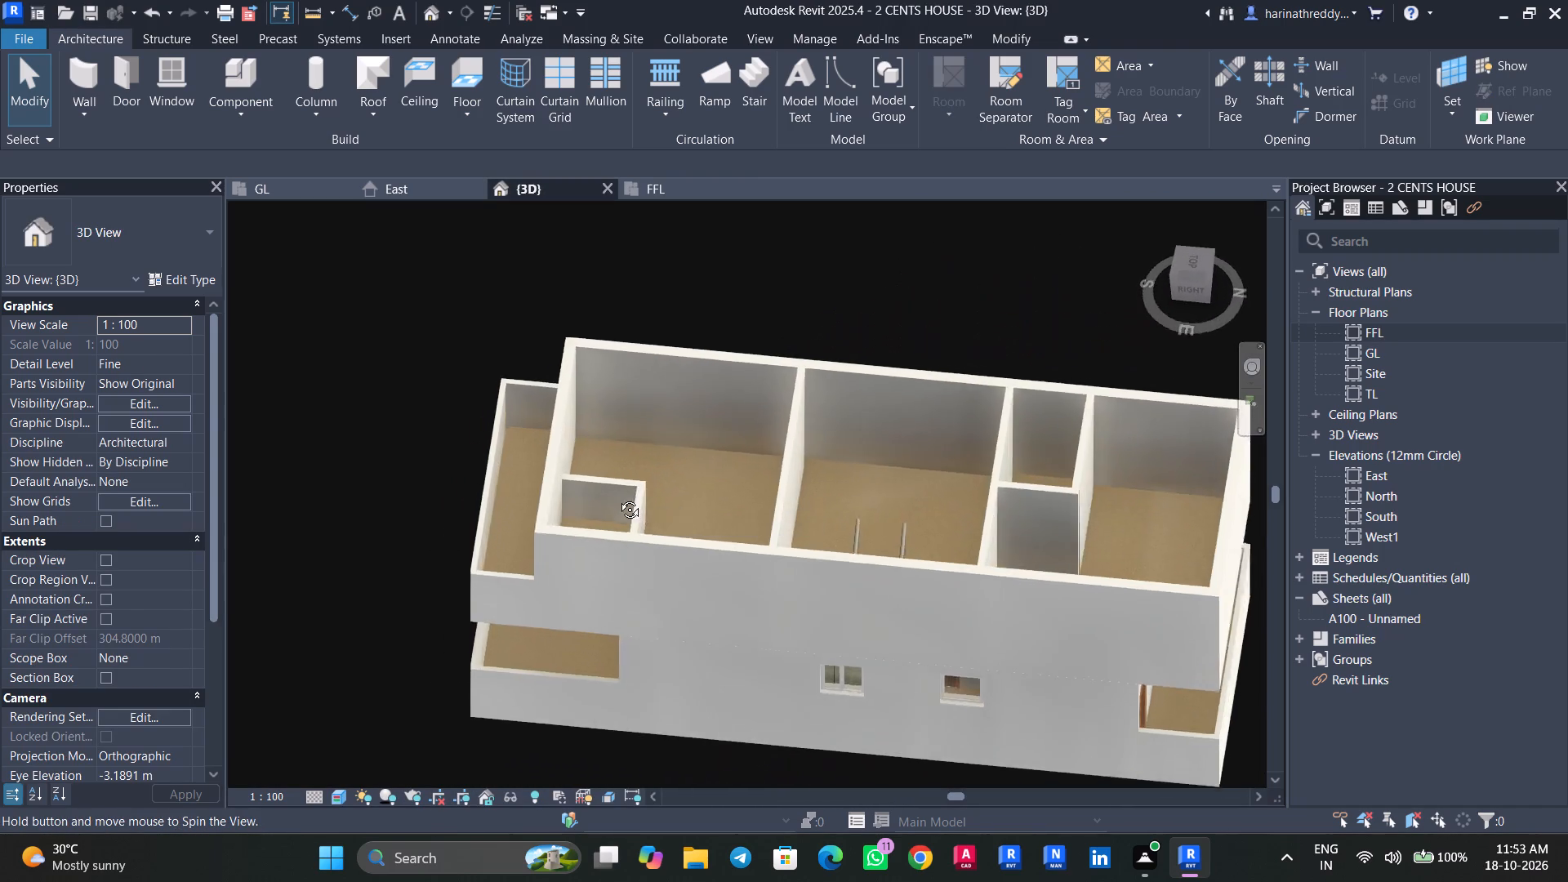
shift+middle_drag(617, 497, 804, 340)
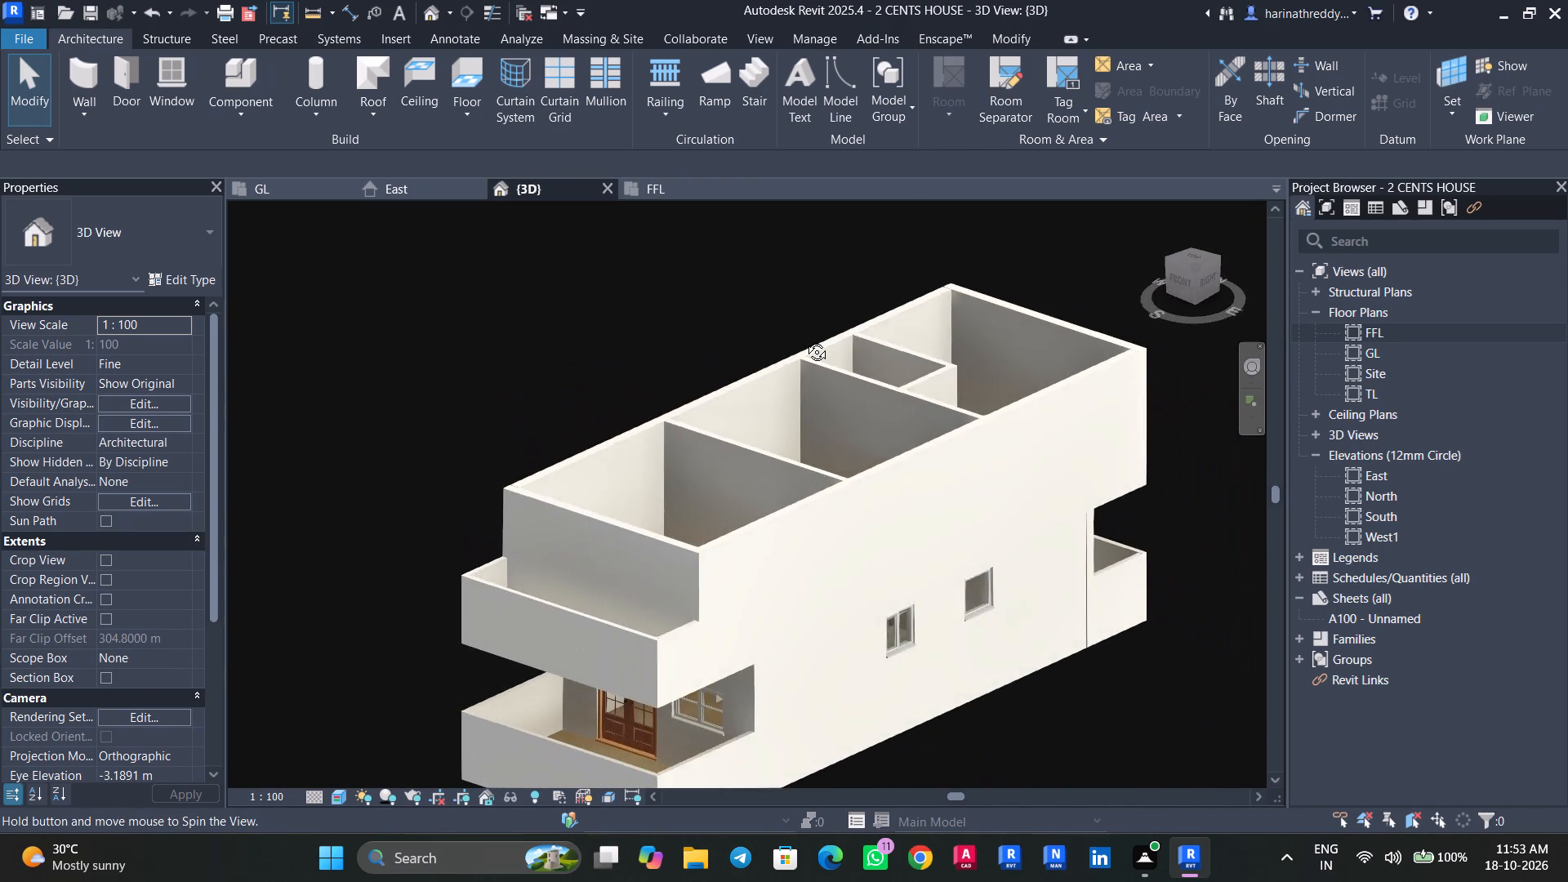
shift+middle_drag(804, 340, 710, 296)
Save the project.
key(ctrl+s)
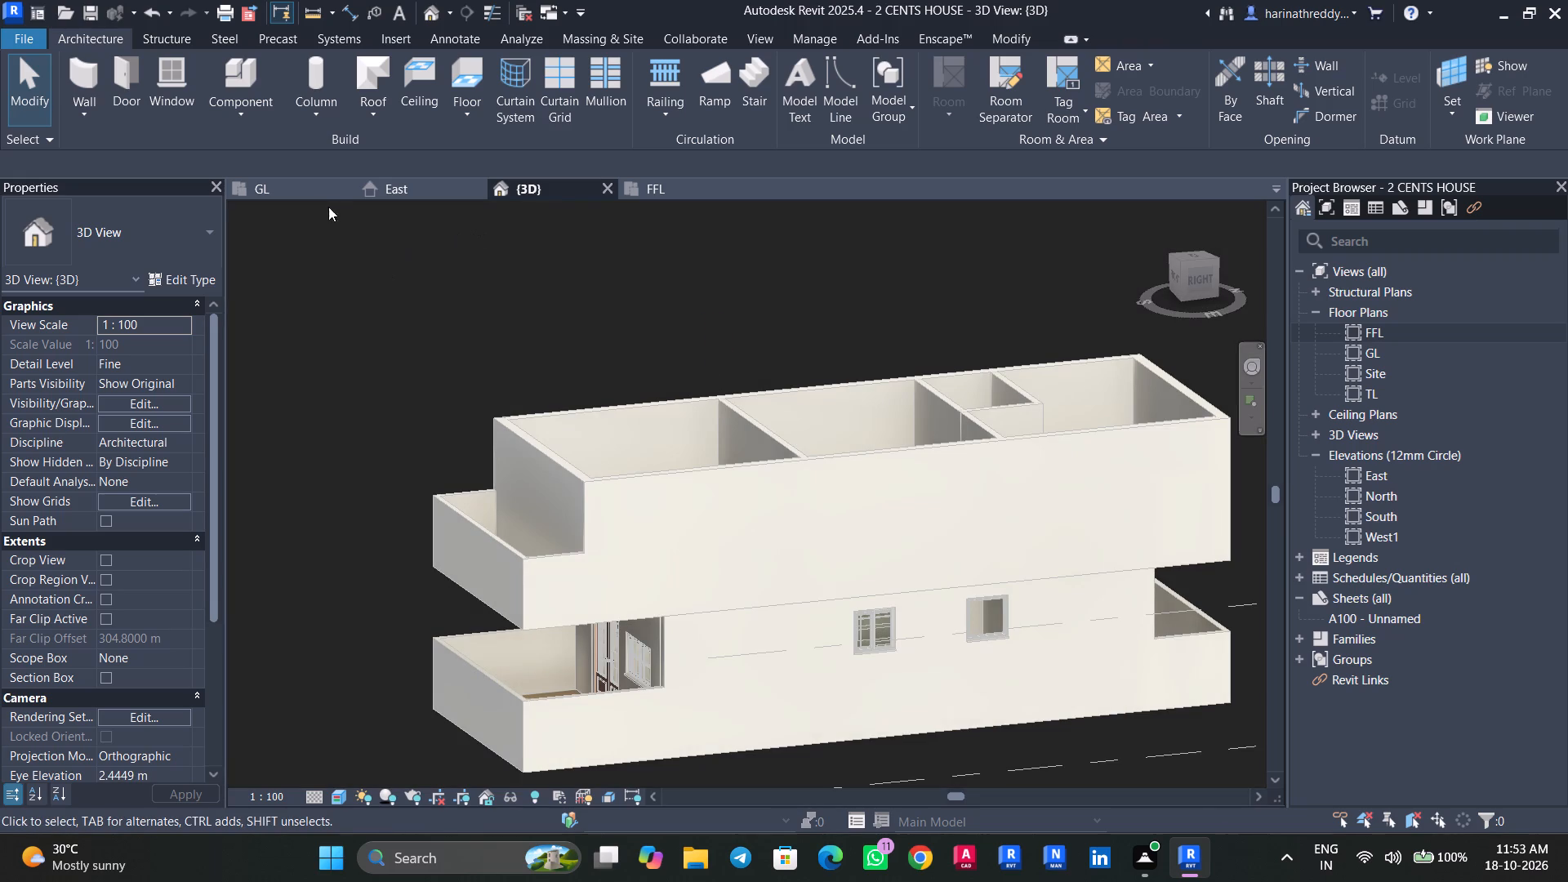
Compare the front elevation picture on the GL plan's reference sheet with the balcony area of the 3D model.
click(298, 189)
scroll(450, 483, down, 7)
scroll(956, 524, up, 7)
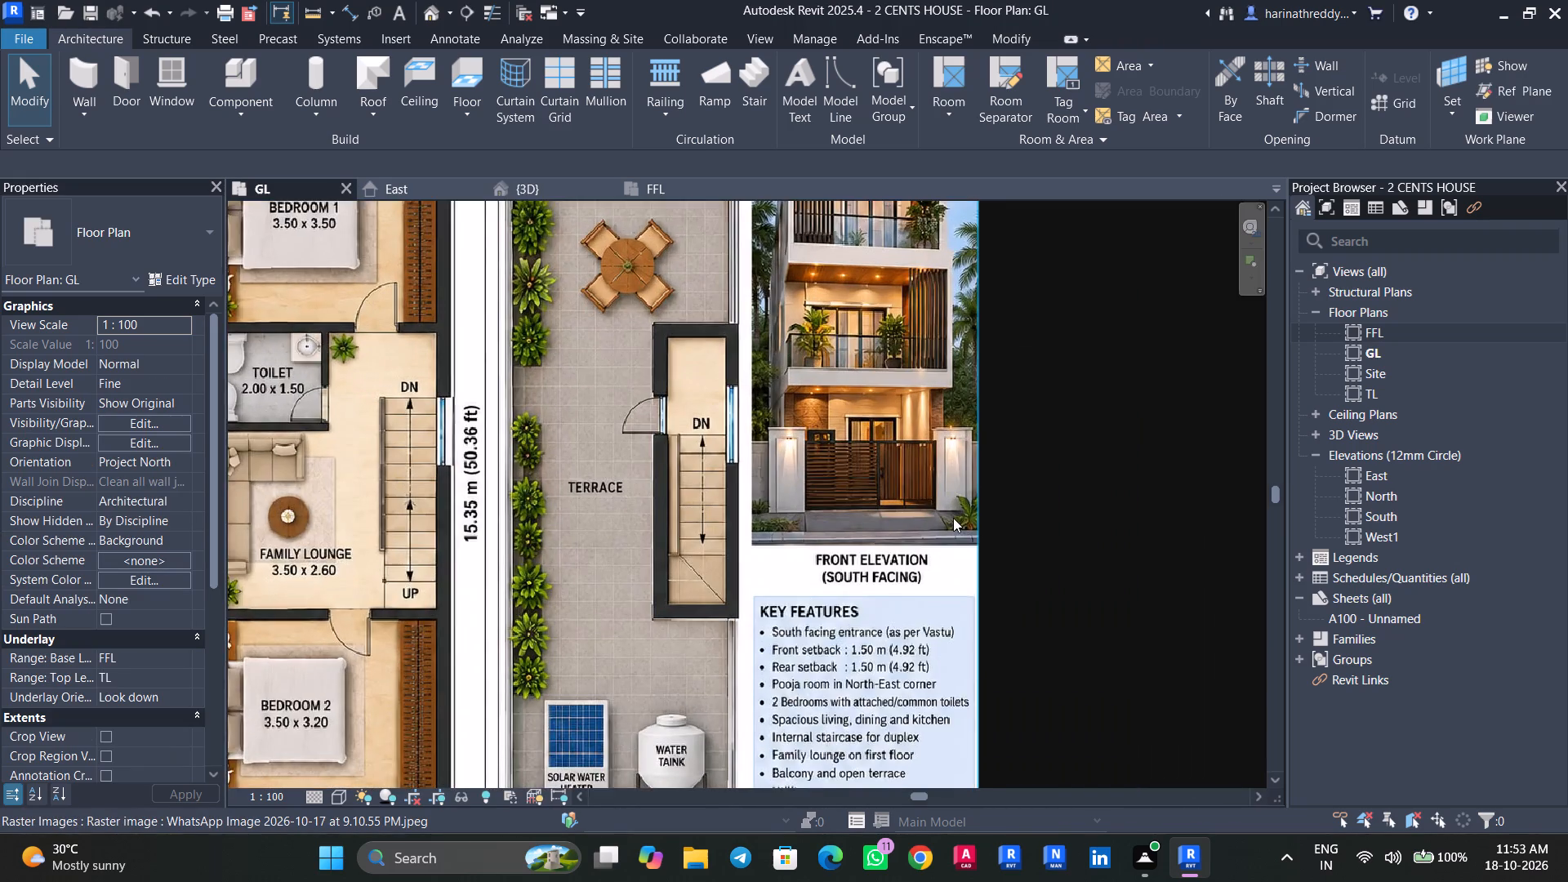
middle_drag(953, 518, 951, 550)
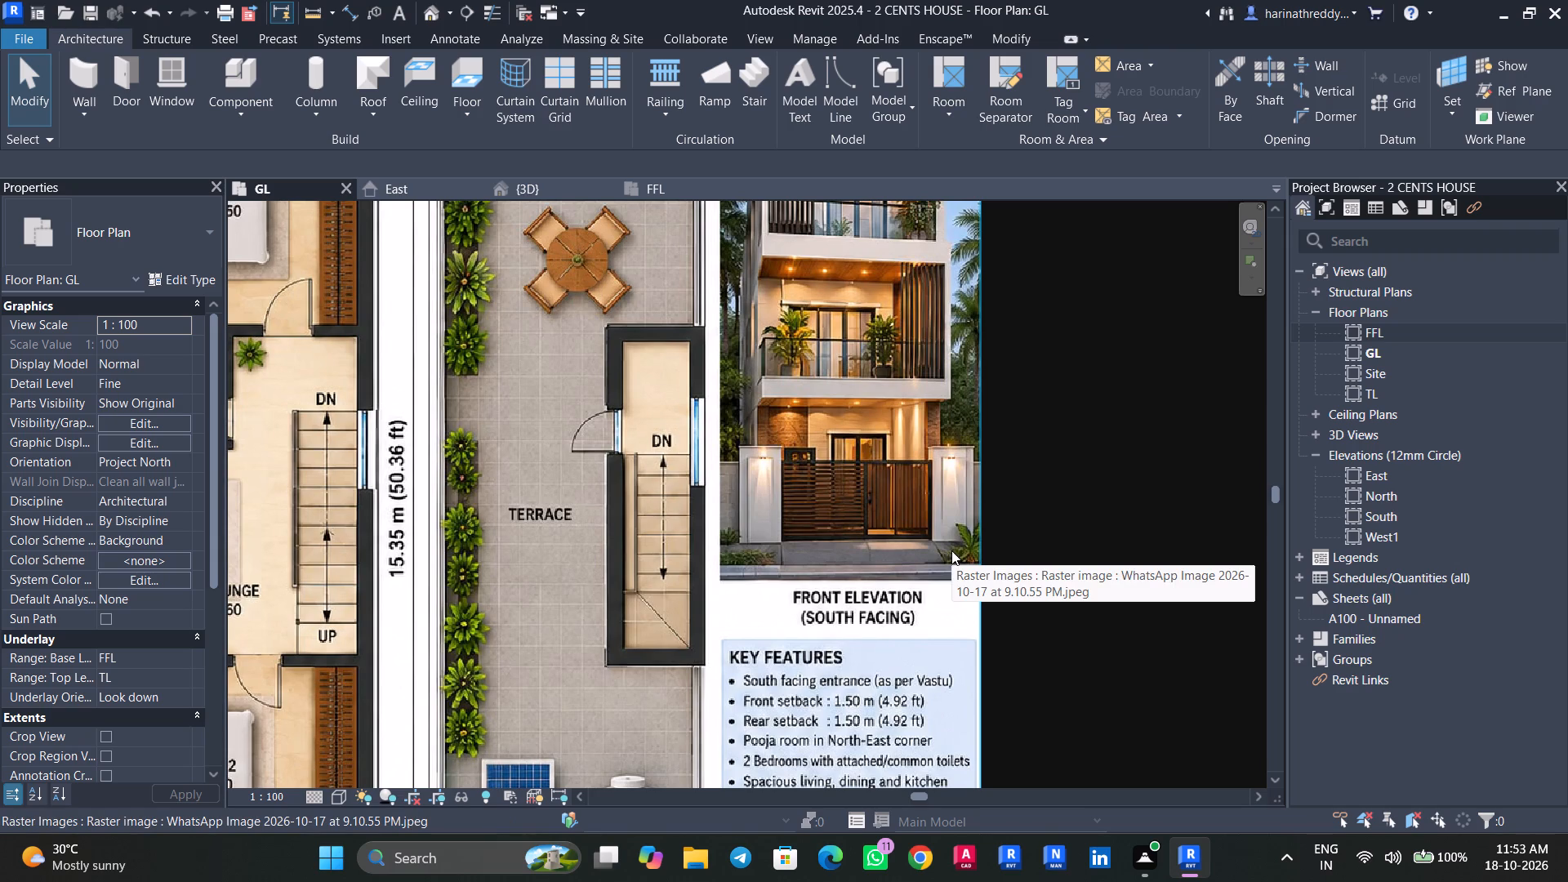
scroll(951, 550, down, 1)
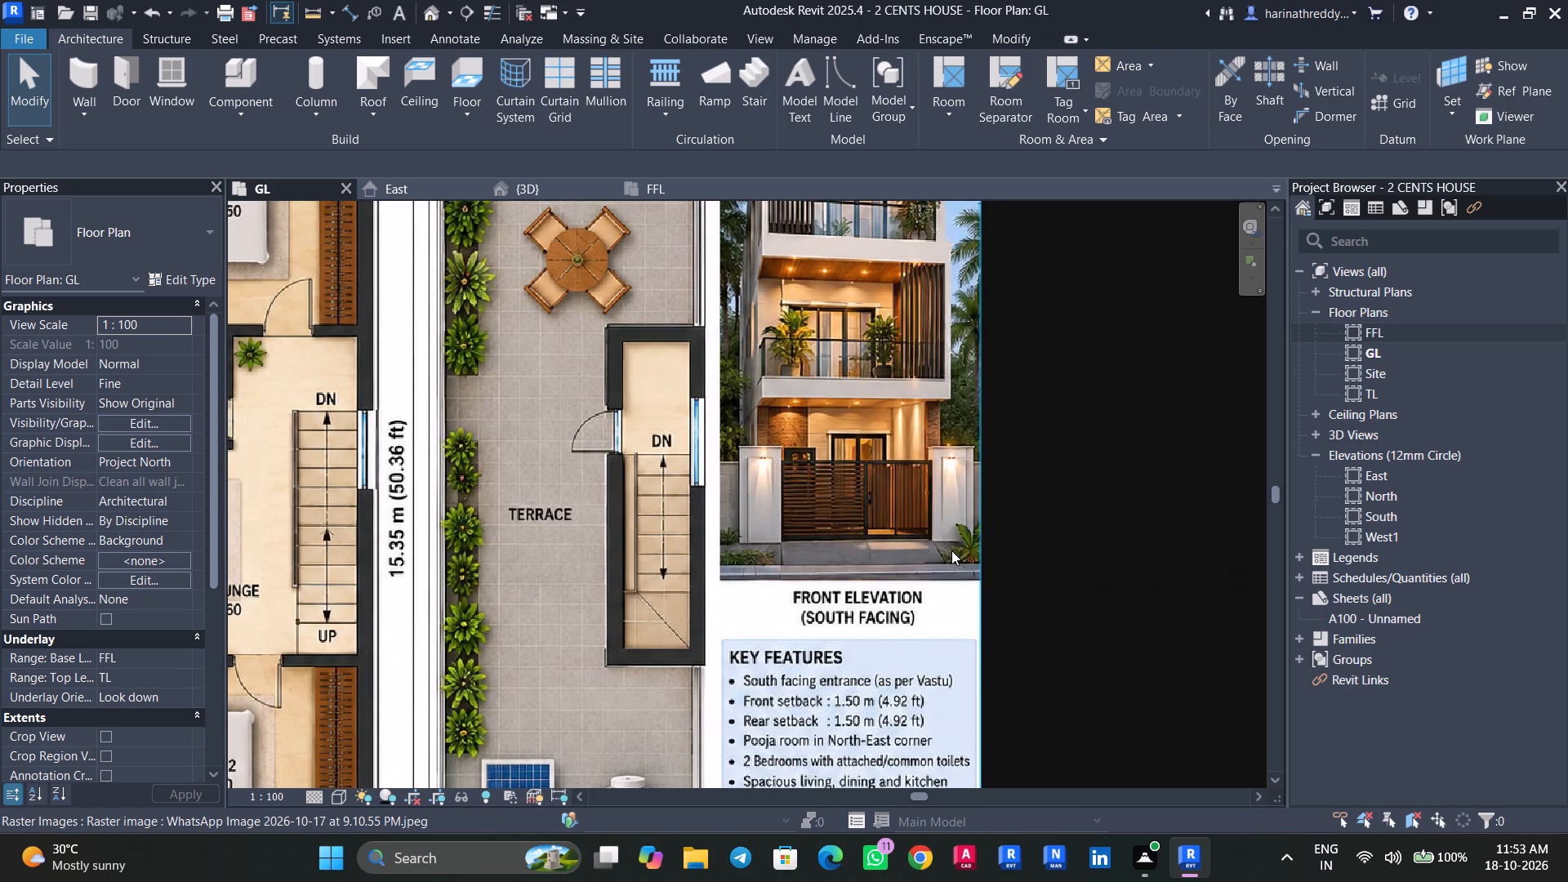
scroll(951, 550, down, 2)
scroll(951, 550, up, 2)
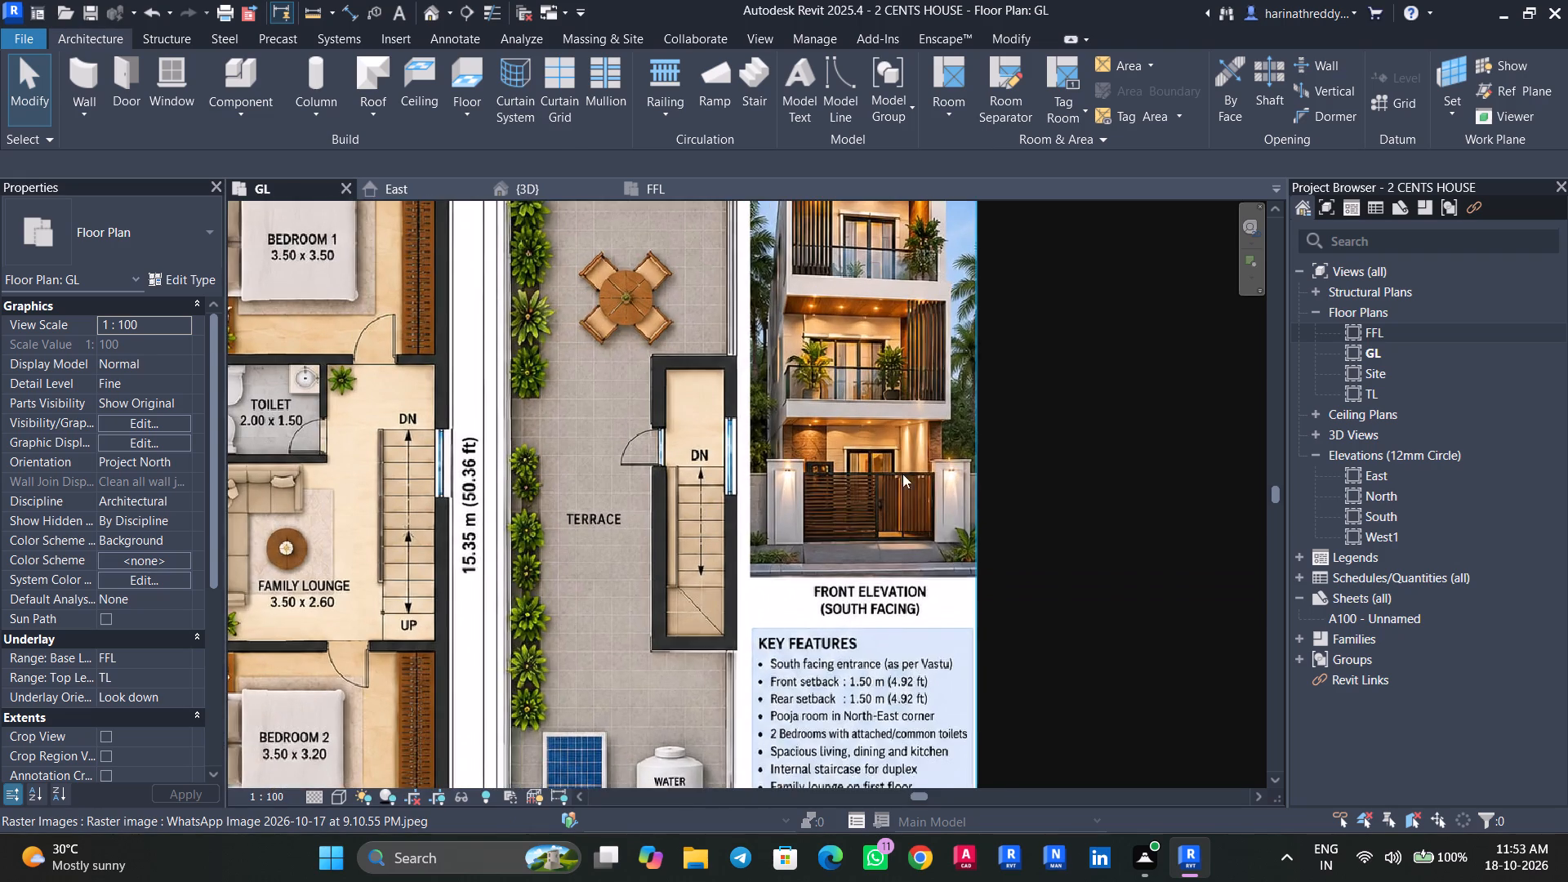
middle_drag(875, 452, 905, 616)
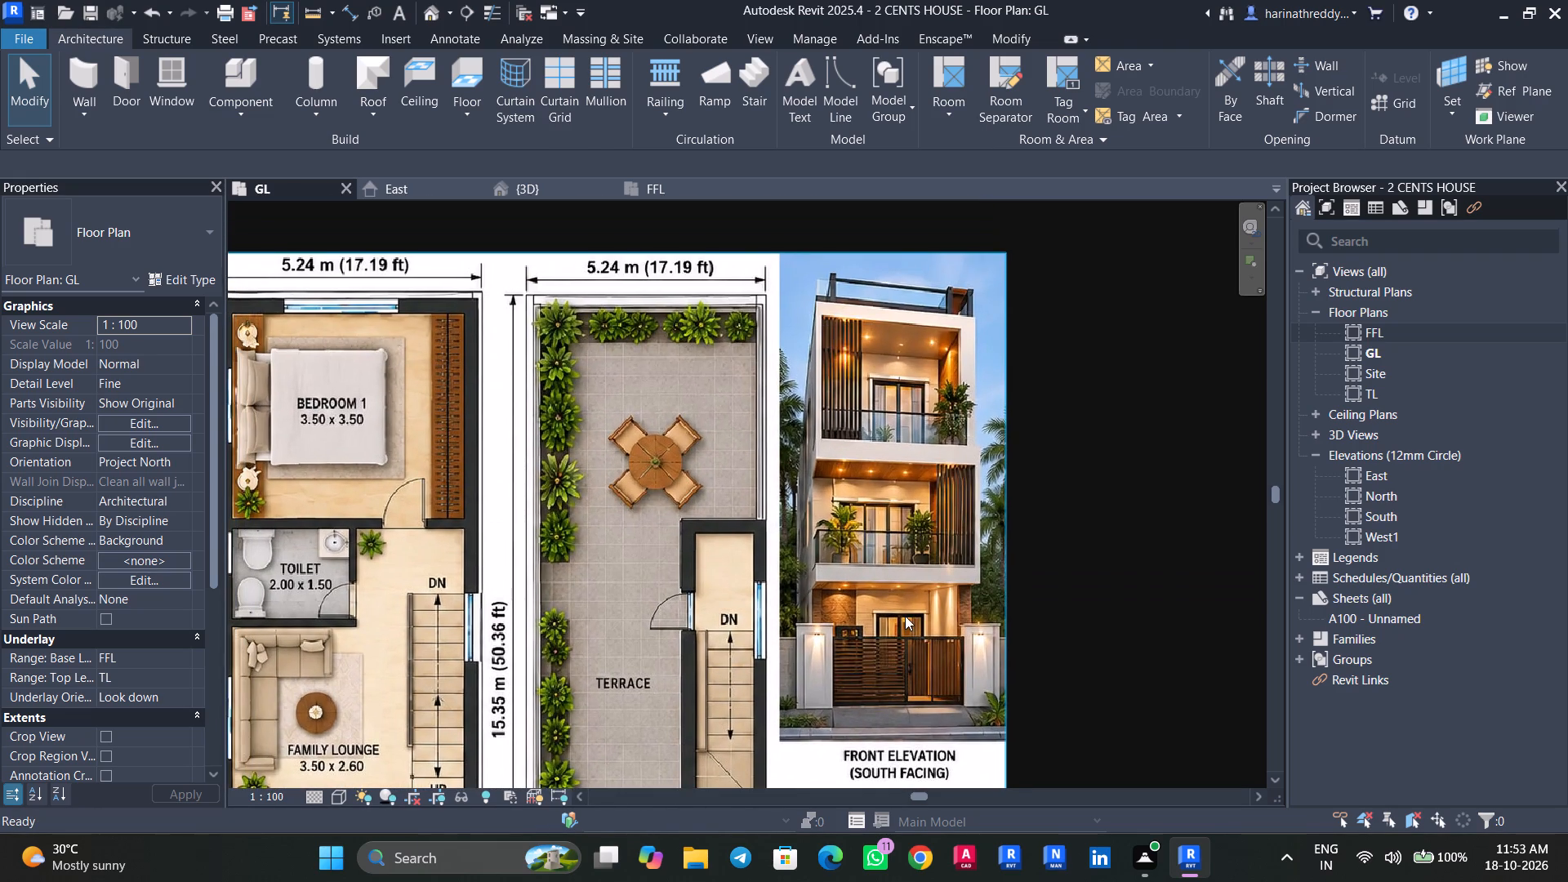
click(523, 189)
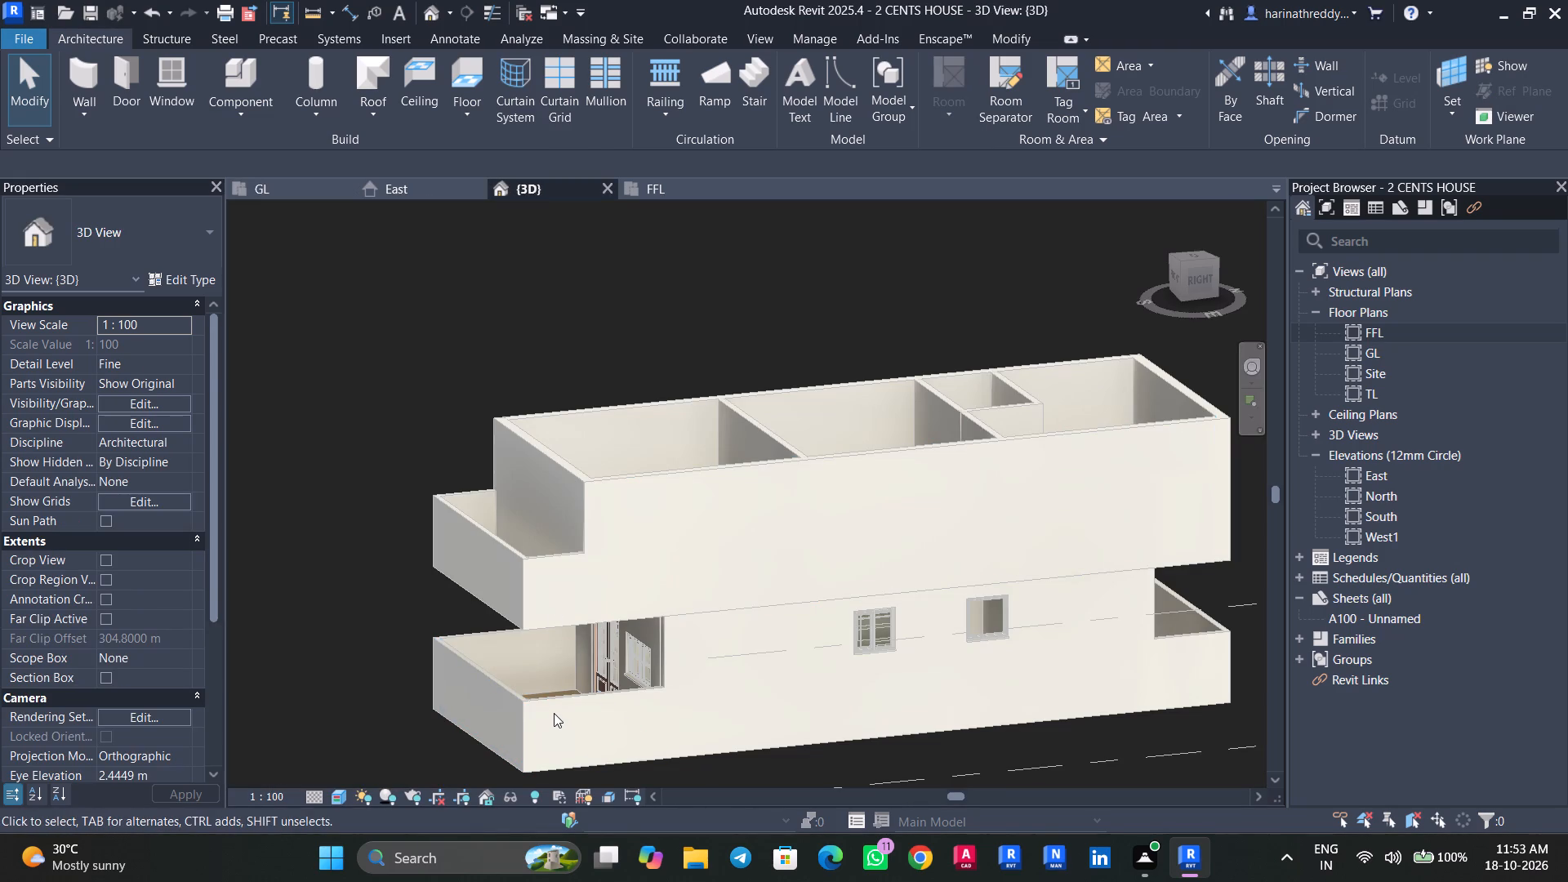
click(286, 189)
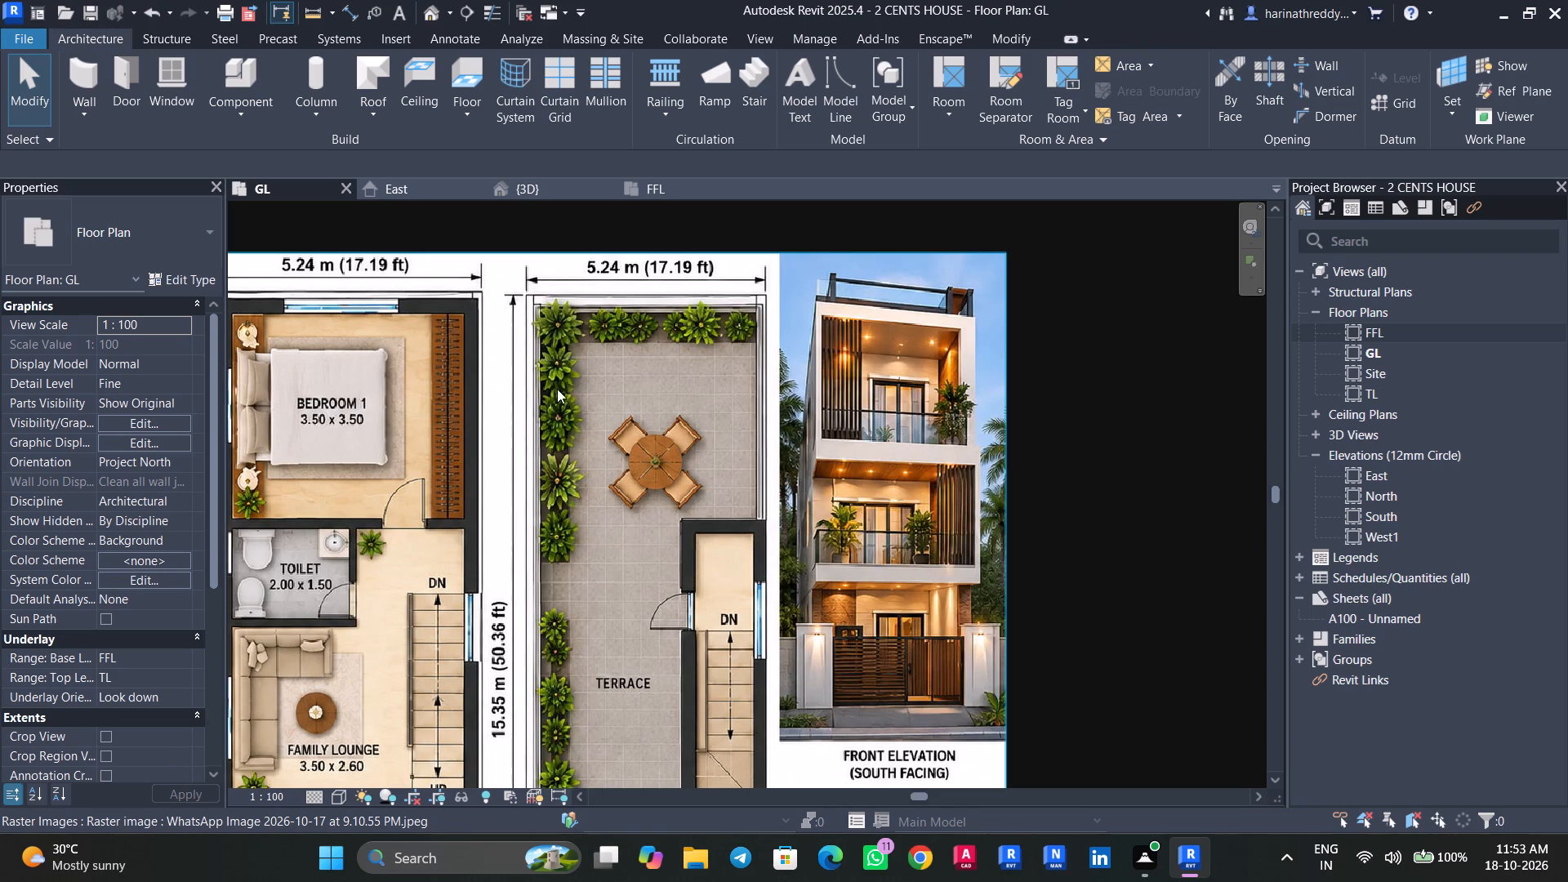
click(550, 189)
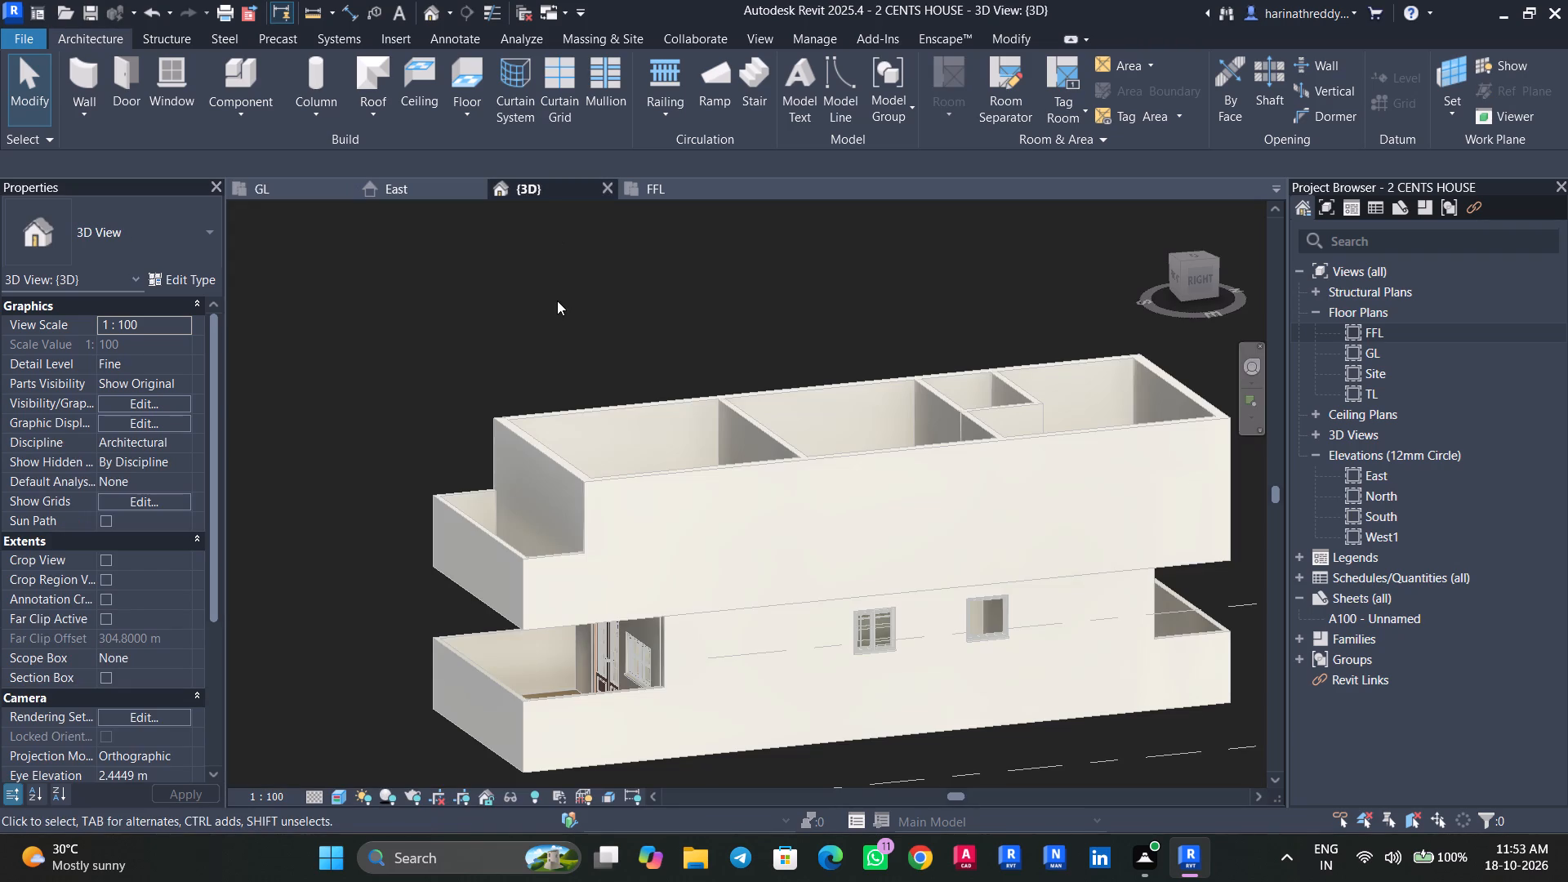
click(301, 194)
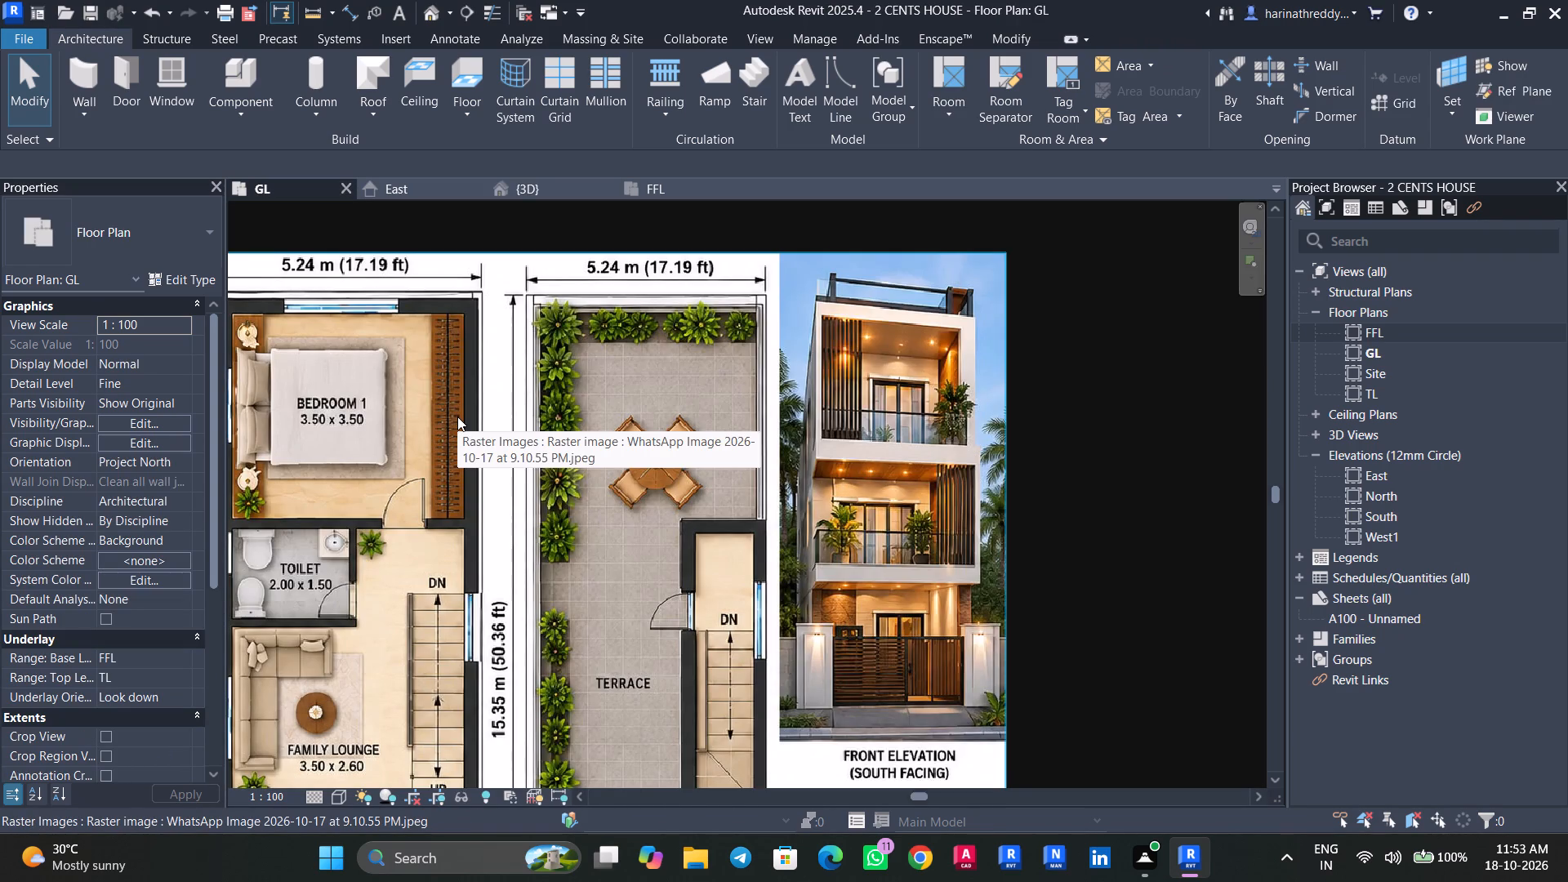
click(534, 195)
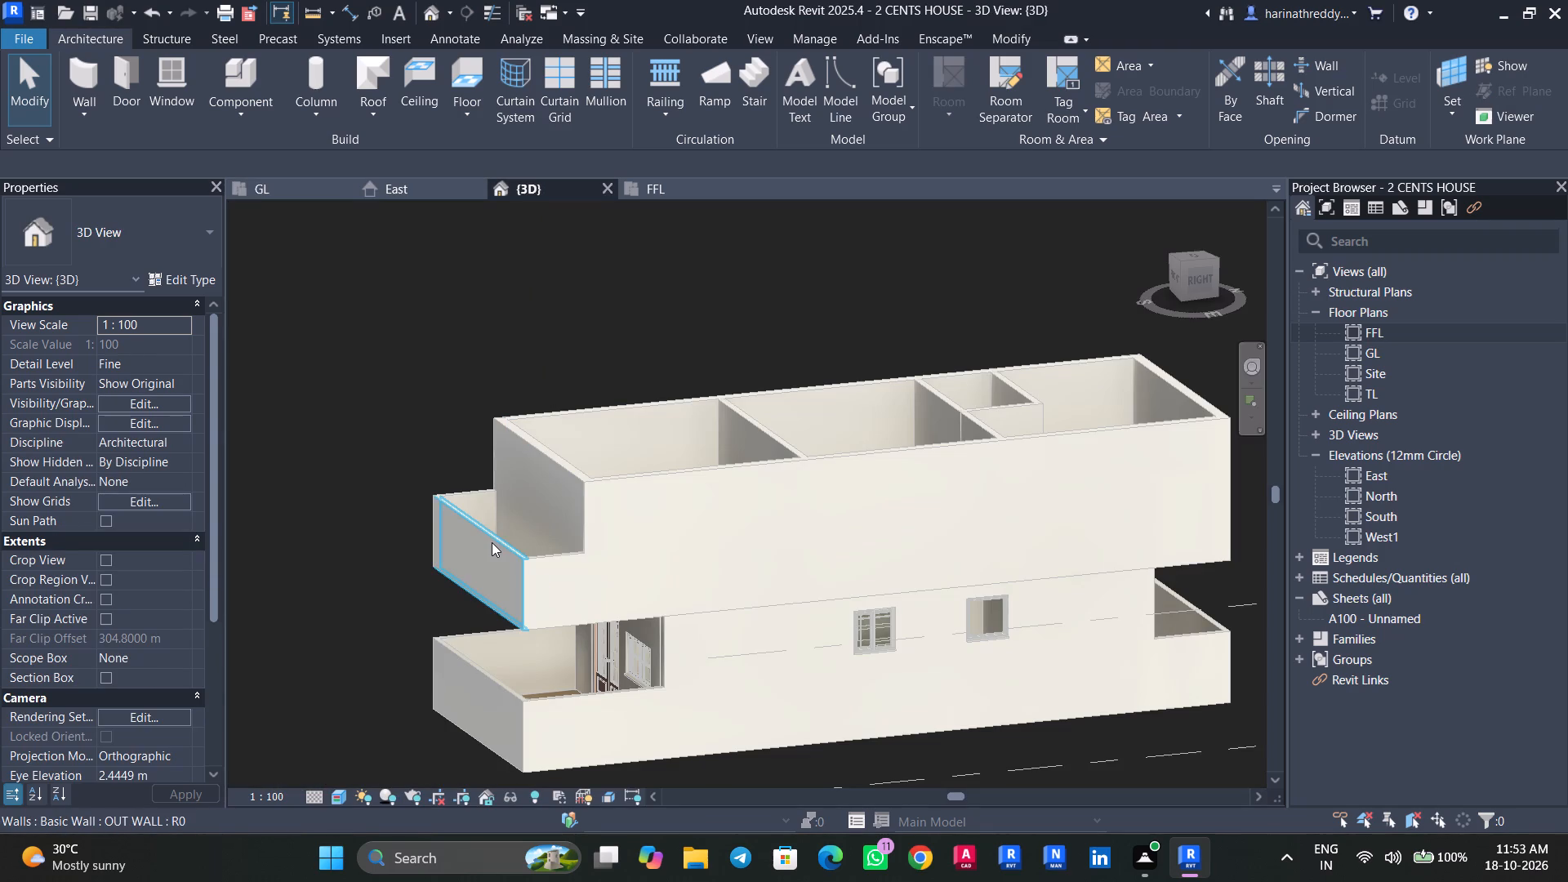
click(296, 184)
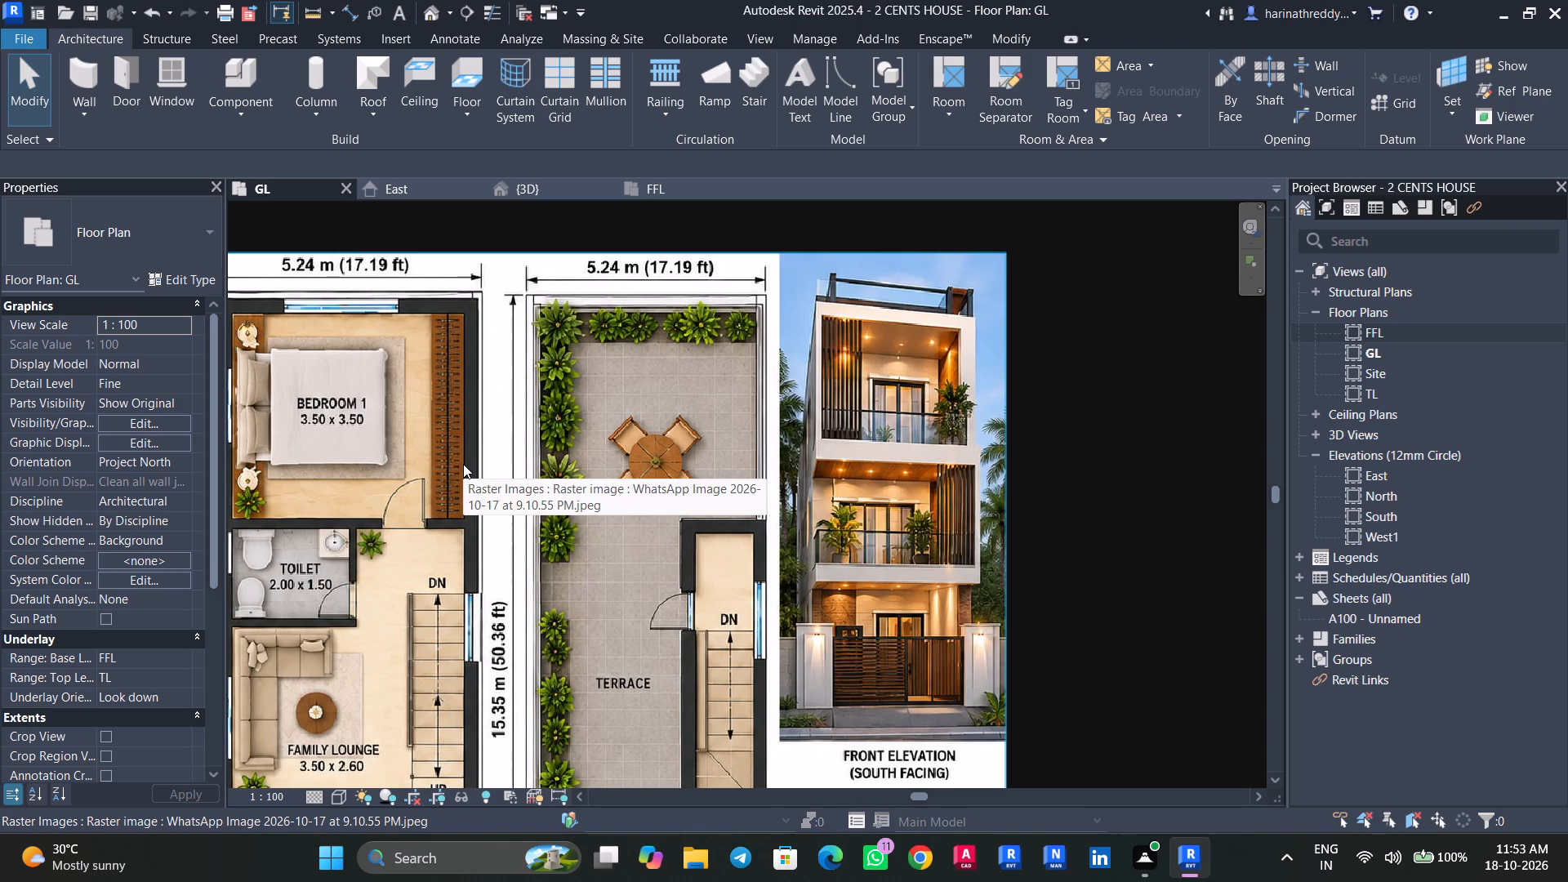
Delete the three low parapet walls around the first floor's south balcony in the 3D view.
click(566, 188)
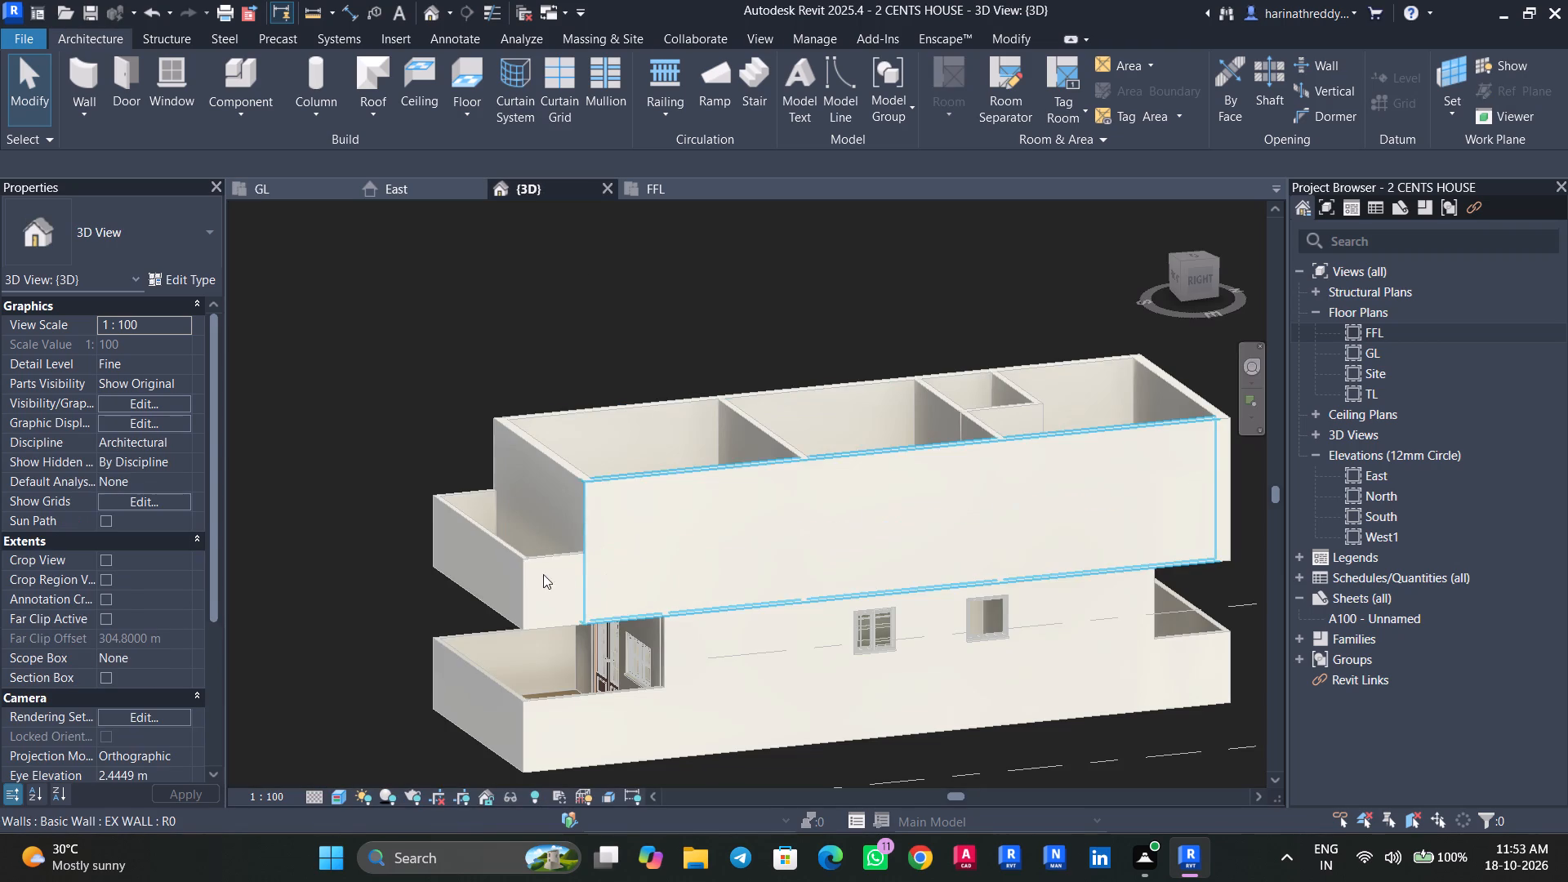
click(517, 563)
scroll(503, 556, up, 3)
middle_drag(507, 579, 532, 627)
key(Delete)
click(497, 556)
click(452, 514)
key(Delete)
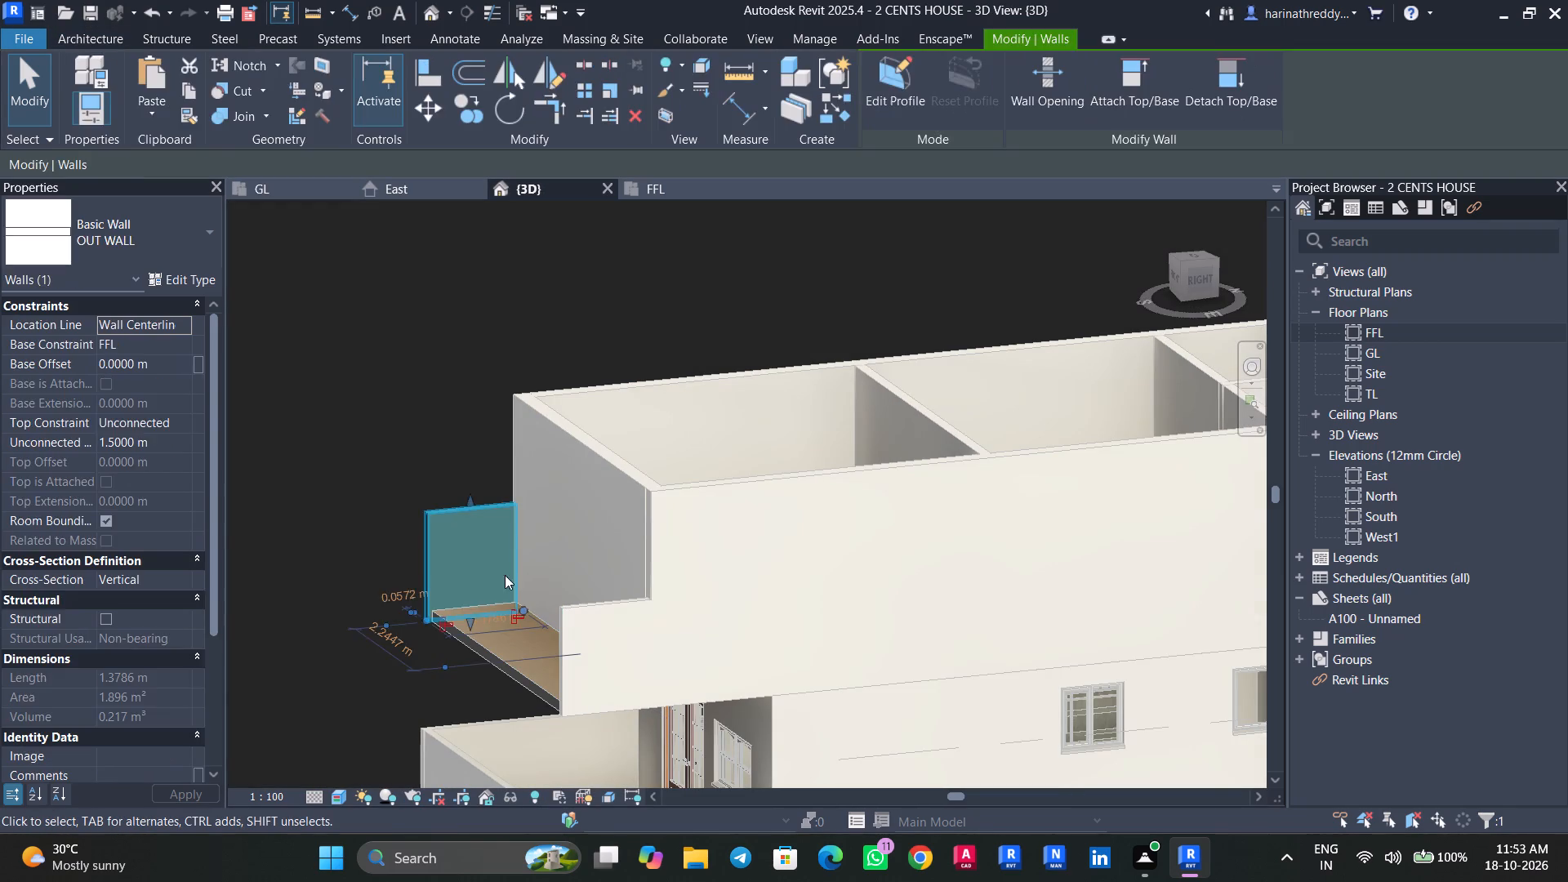
click(572, 616)
key(Delete)
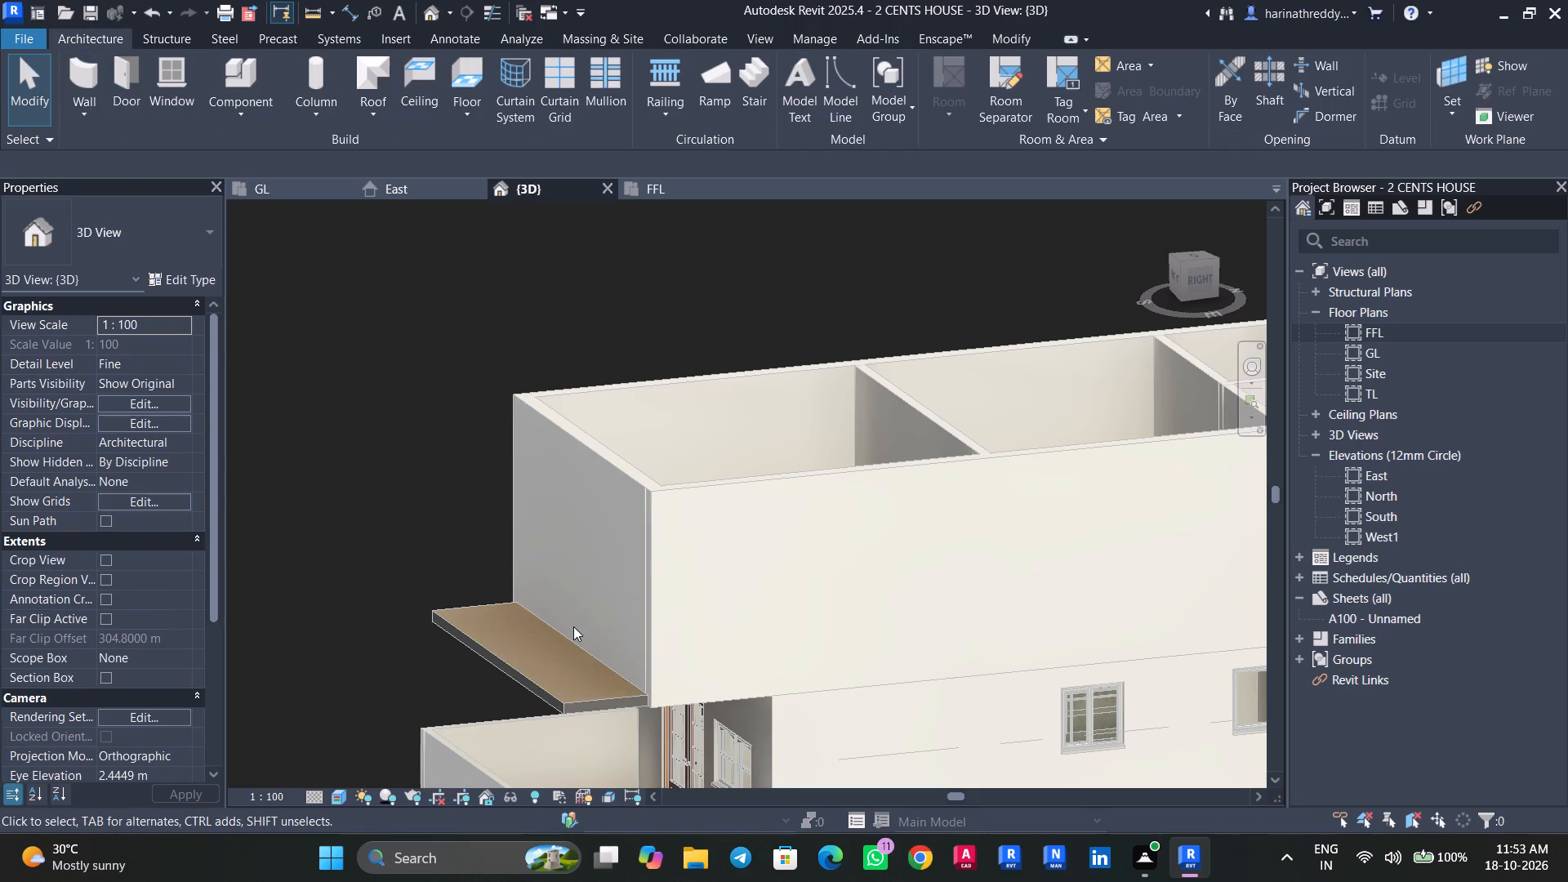
Examine the first floor's BALCONY FLOOR slab and the area beneath it in 3D.
scroll(573, 626, down, 3)
shift+middle_drag(600, 658, 716, 702)
middle_drag(722, 697, 817, 502)
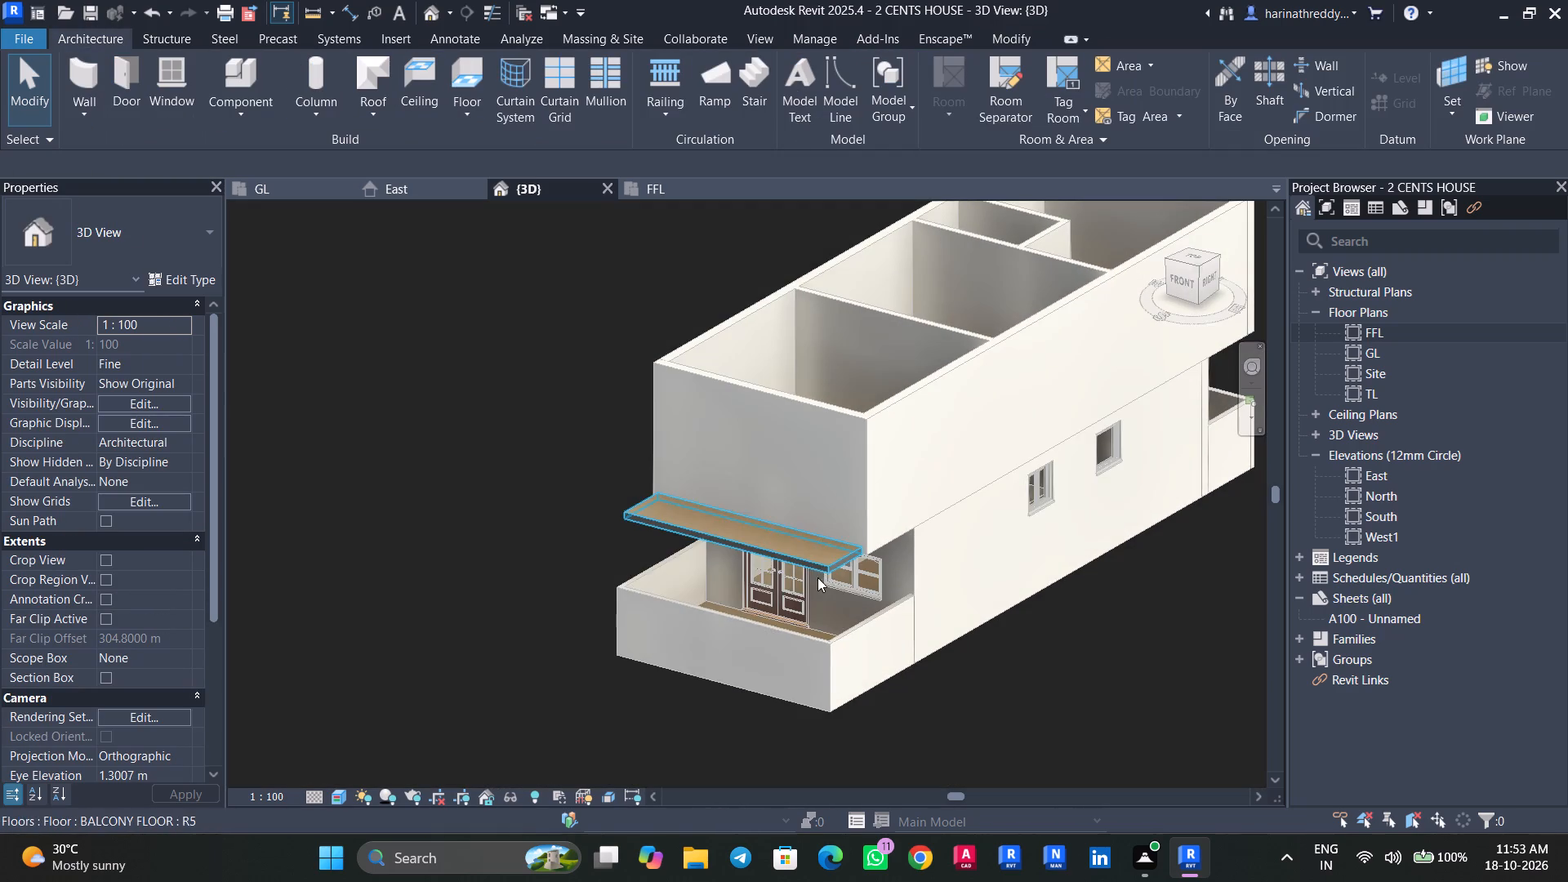
scroll(786, 702, down, 1)
shift+middle_drag(760, 706, 678, 880)
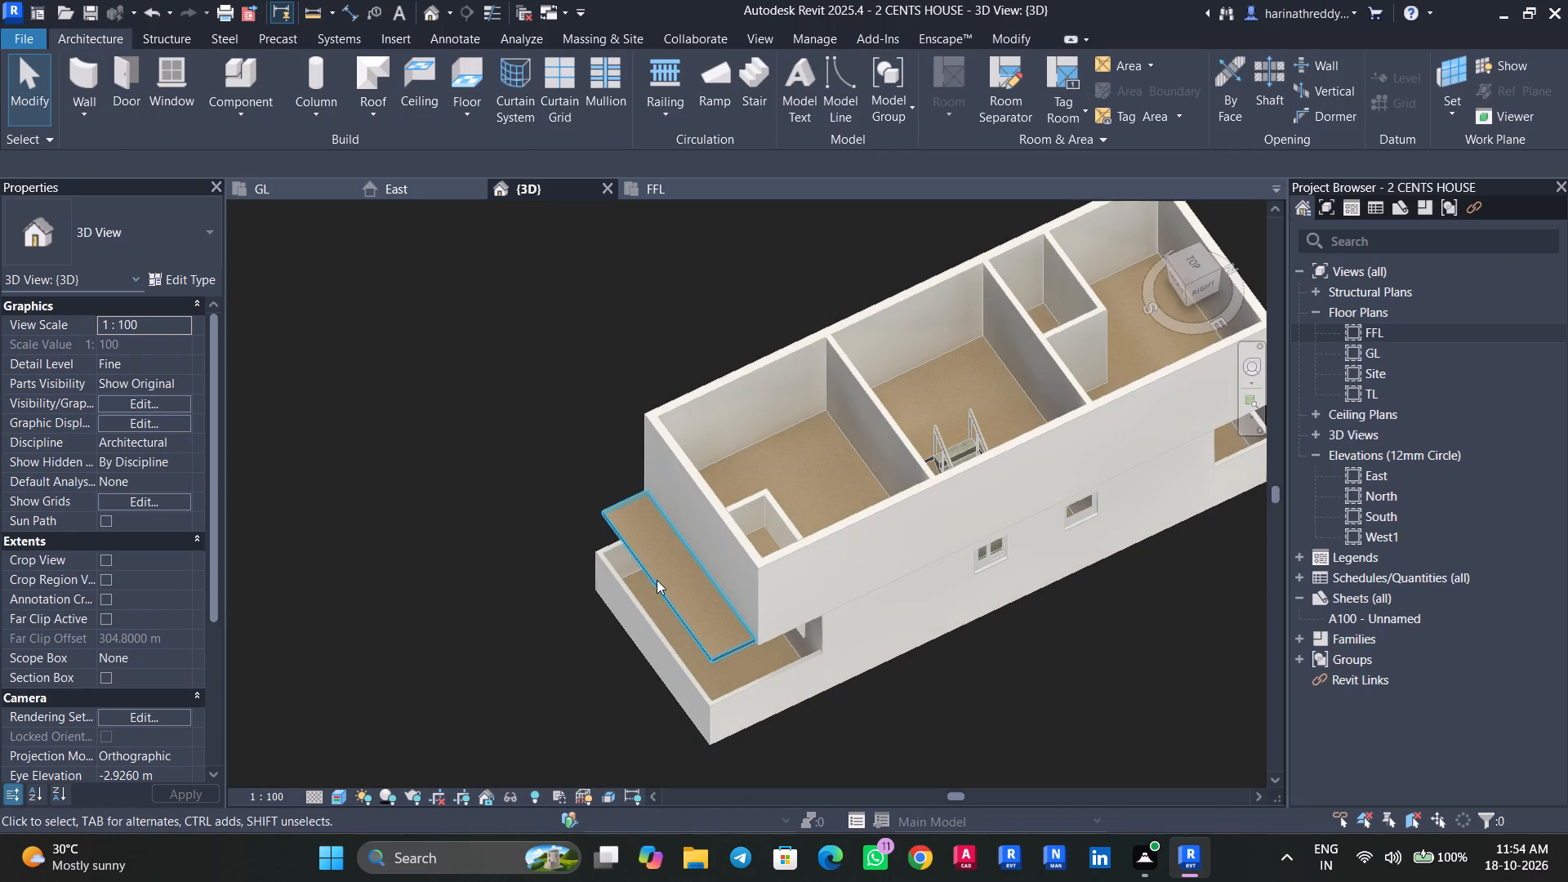
click(656, 583)
scroll(656, 583, up, 3)
shift+middle_drag(656, 583, 632, 674)
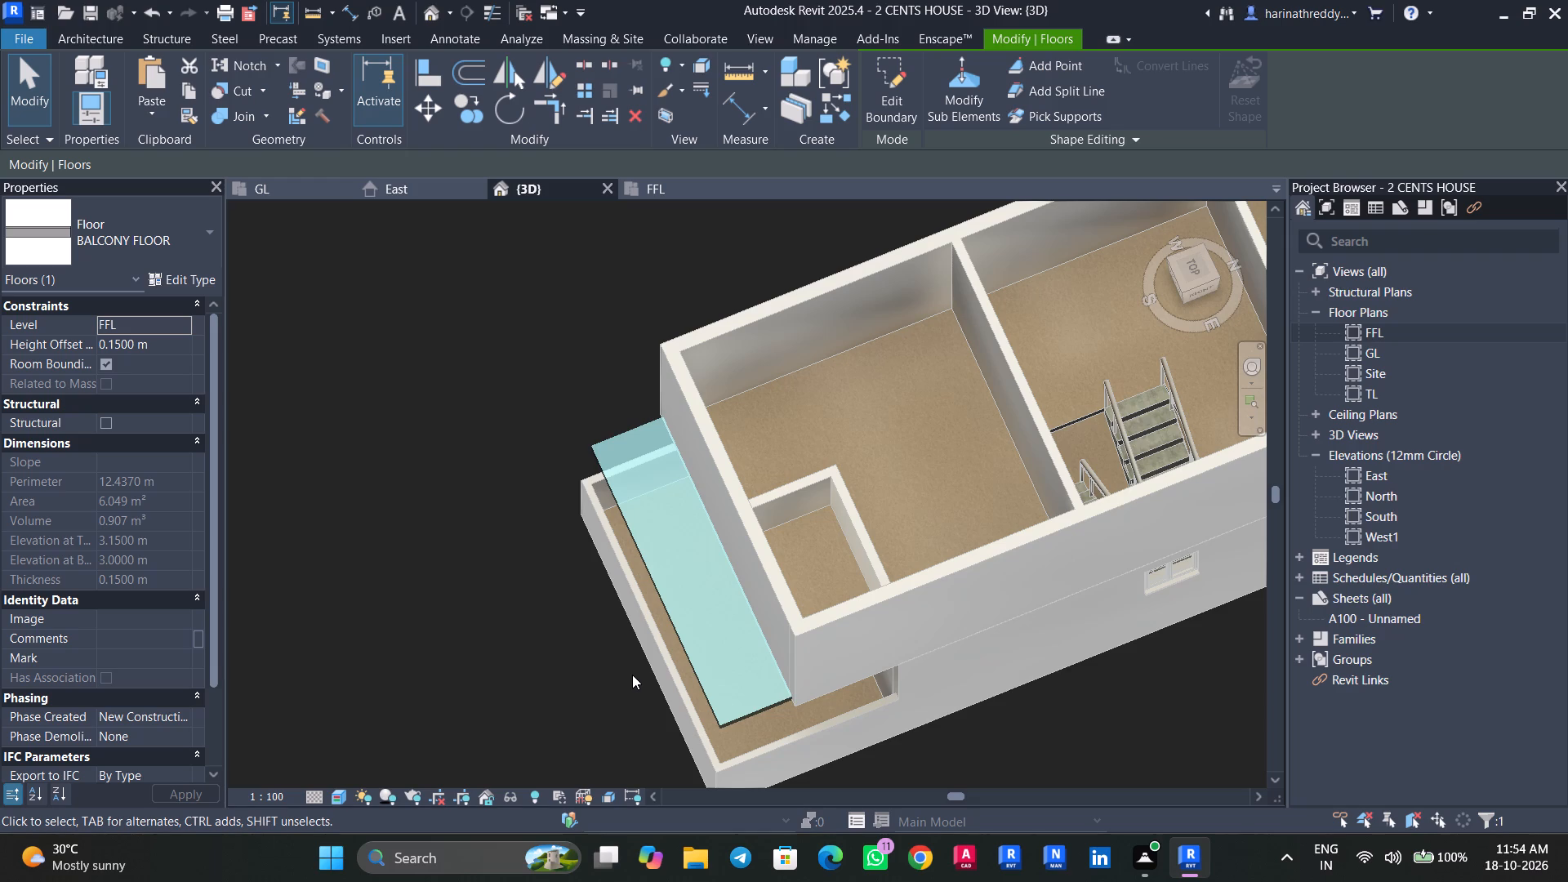
Check the balcony on the first-floor reference drawing in the GL floor plan.
double_click(1381, 360)
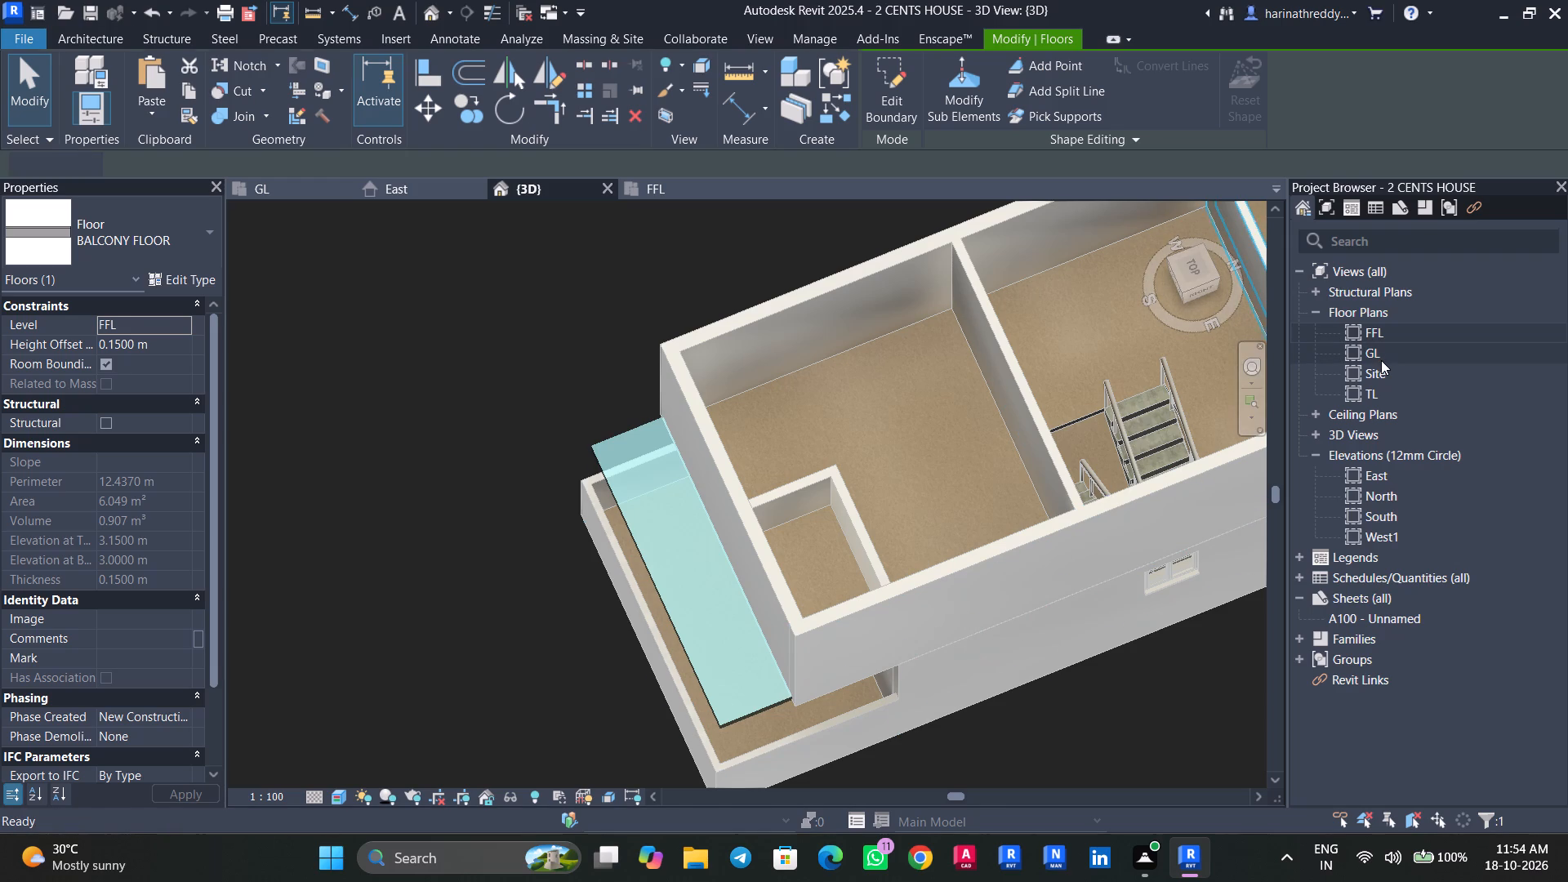
scroll(880, 492, down, 5)
middle_drag(898, 528, 945, 352)
key(Escape)
key(Escape)
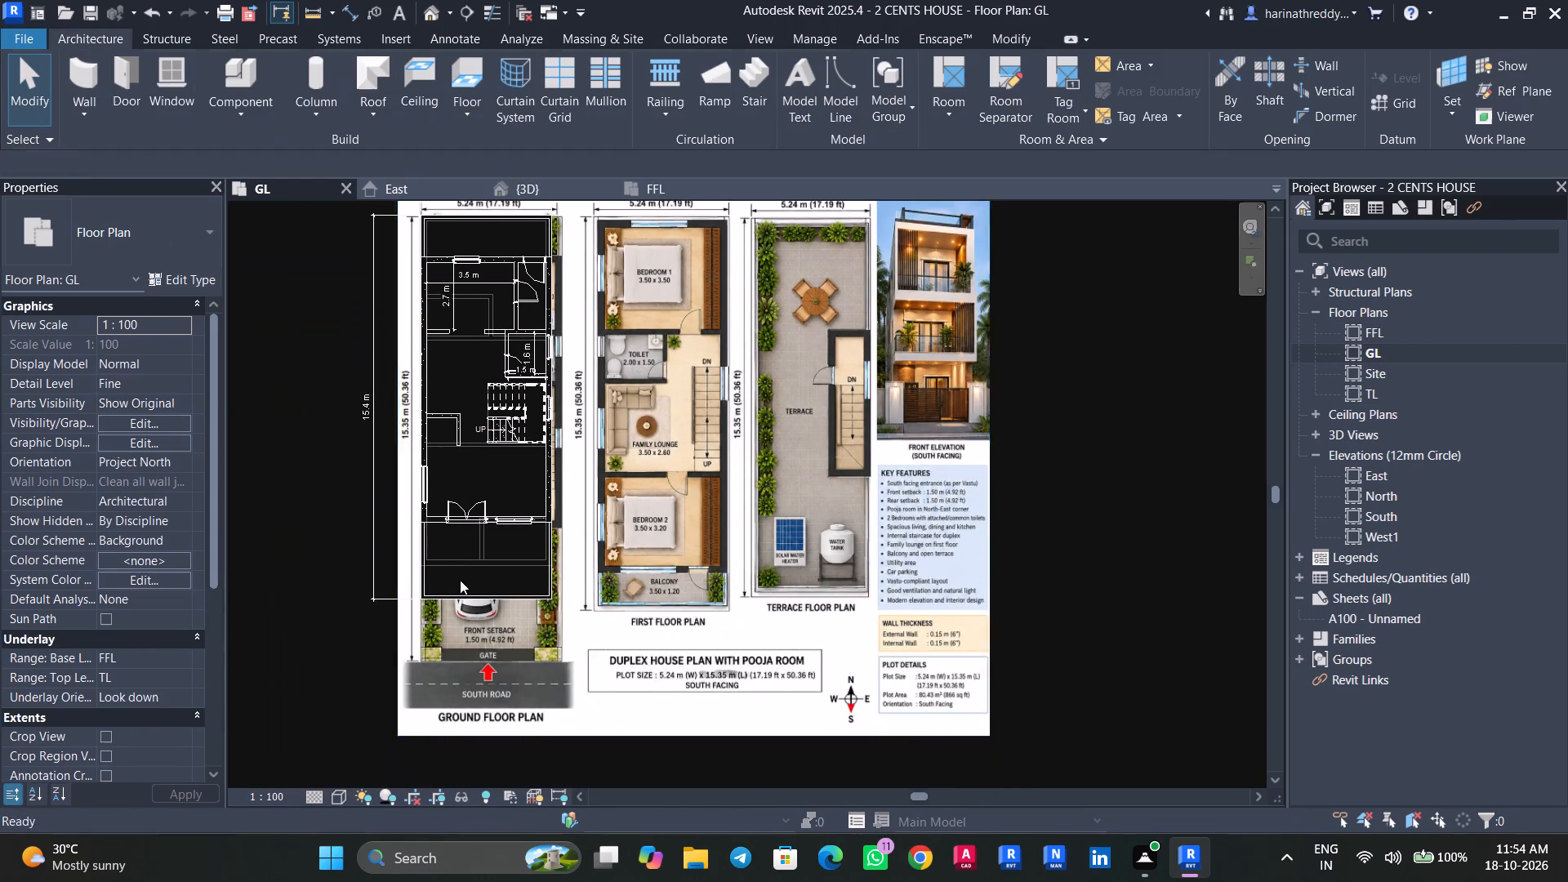
scroll(472, 567, up, 4)
Measure the depth of the south balcony slab in the FFL floor plan.
double_click(1379, 335)
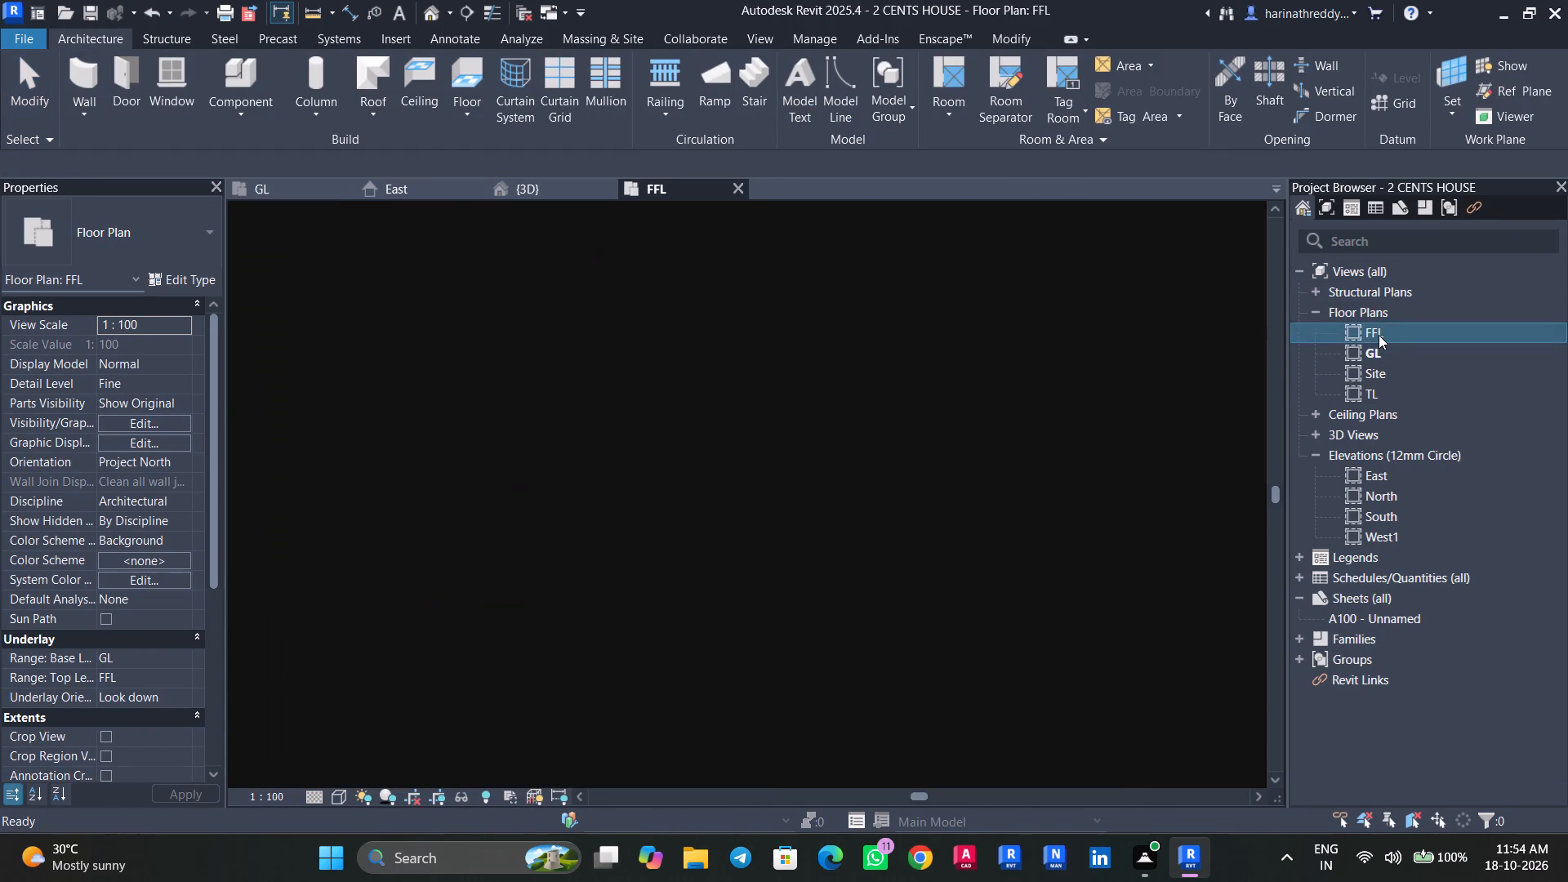
middle_drag(646, 688, 639, 564)
click(567, 627)
scroll(567, 627, up, 3)
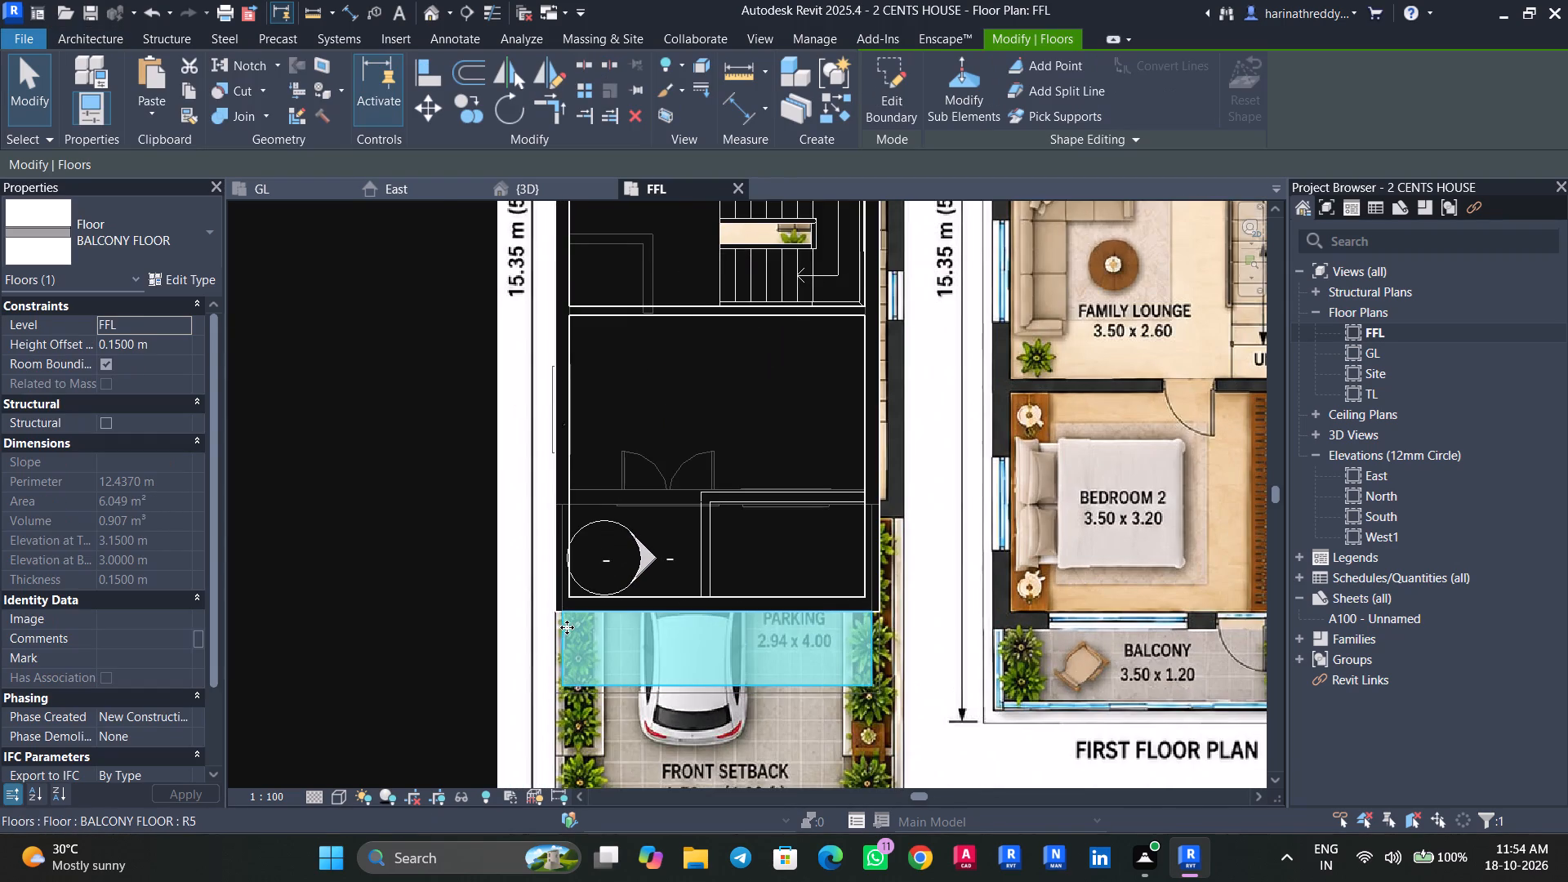
middle_drag(556, 624, 514, 599)
key(Escape)
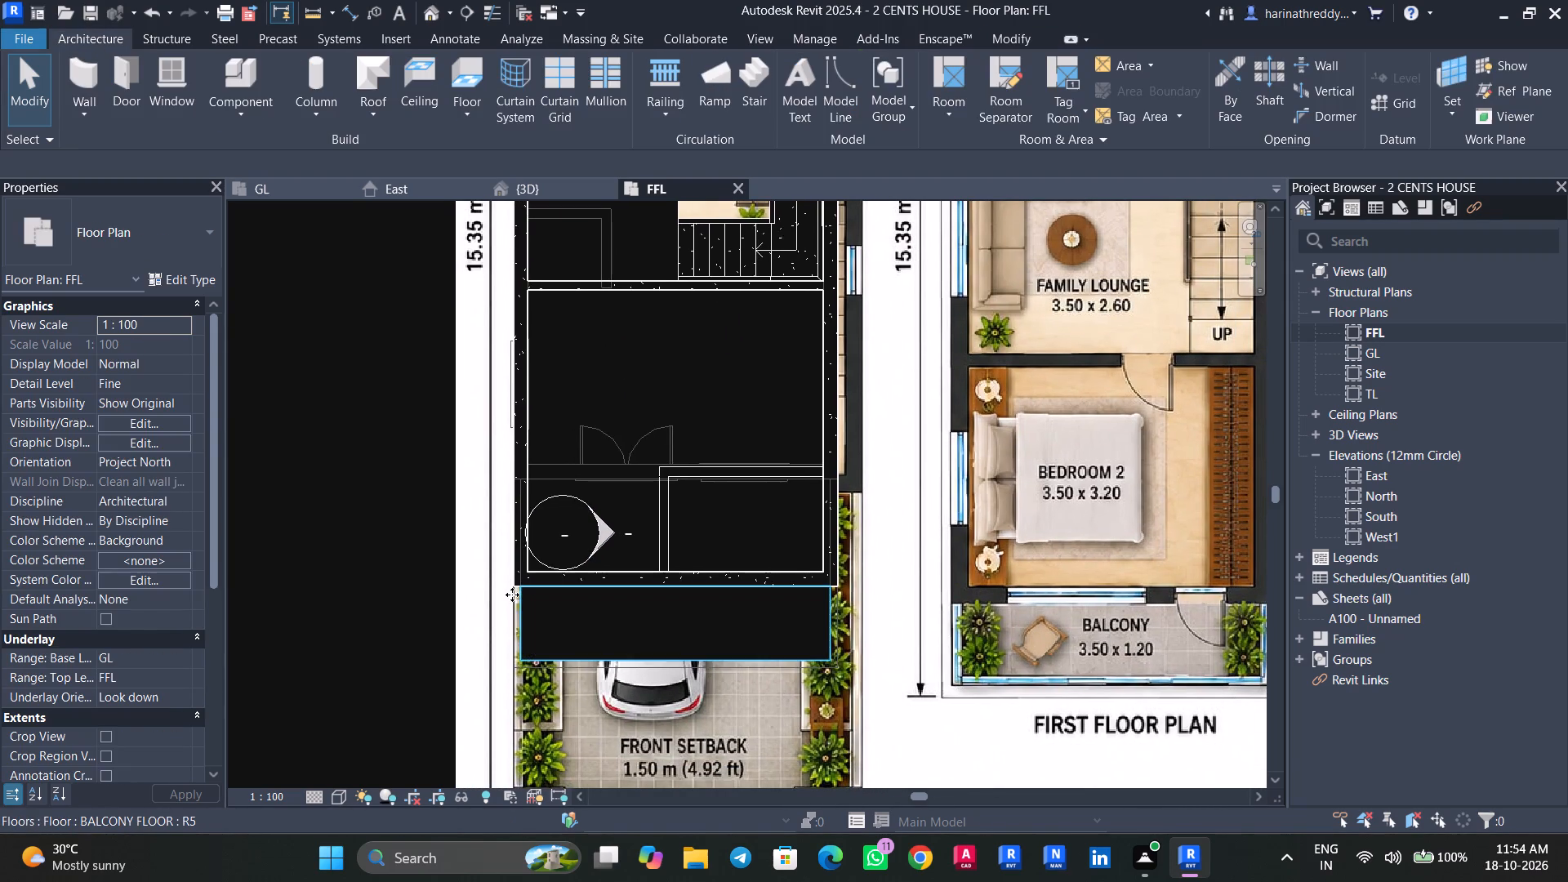
key(Escape)
text(DI)
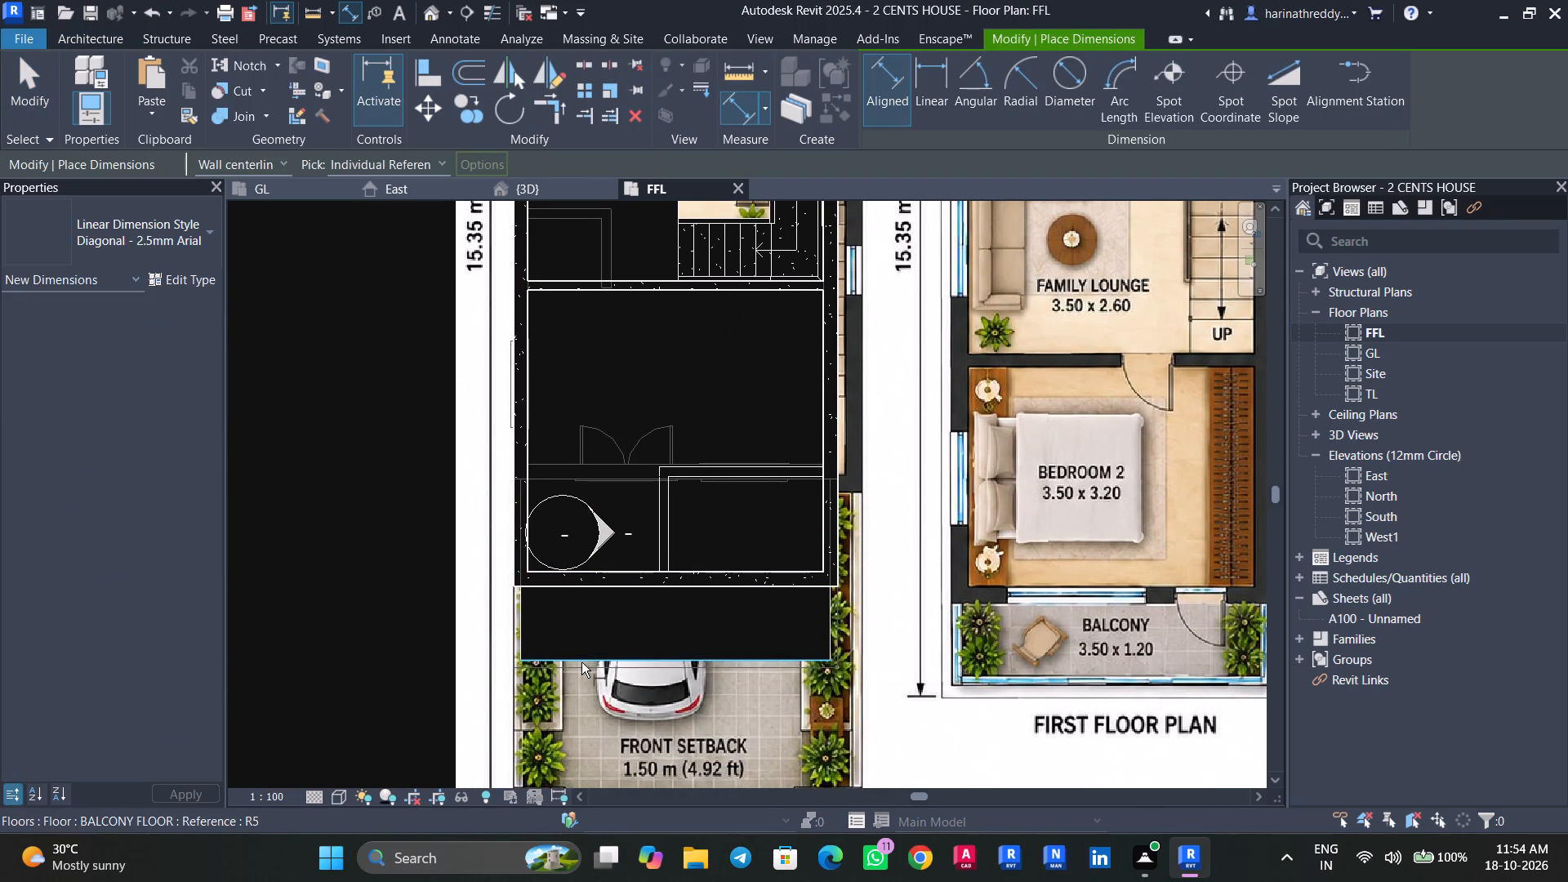
click(581, 662)
key(Tab)
click(587, 590)
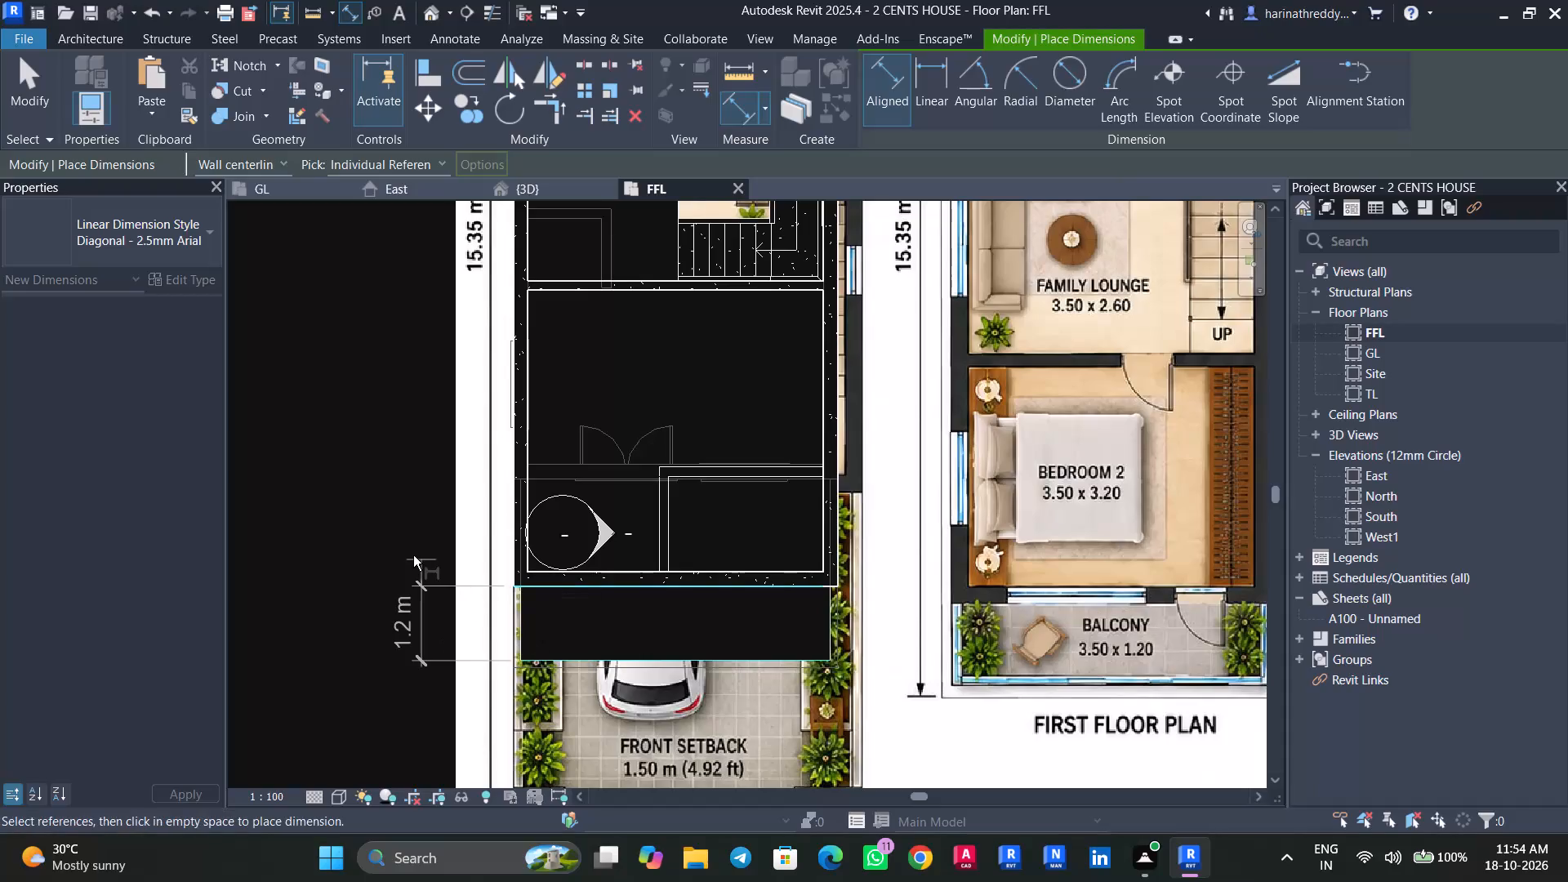
key(Escape)
key(Escape)
key(Escape)
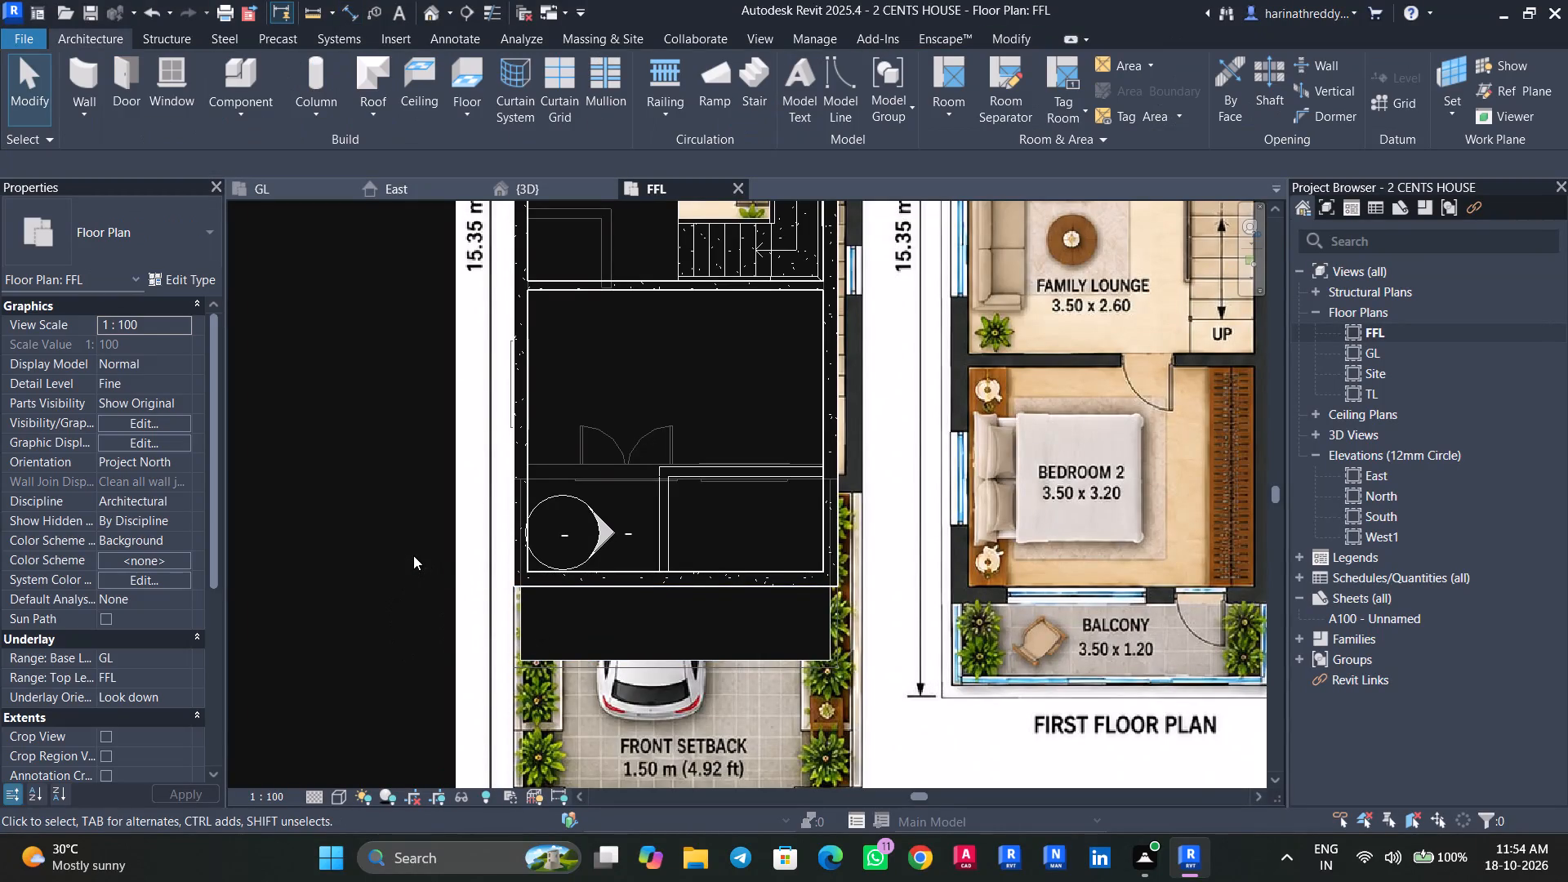
Edit the BALCONY FLOOR boundary, moving its west and east edges outward to line up with the outer faces of the house walls.
click(525, 632)
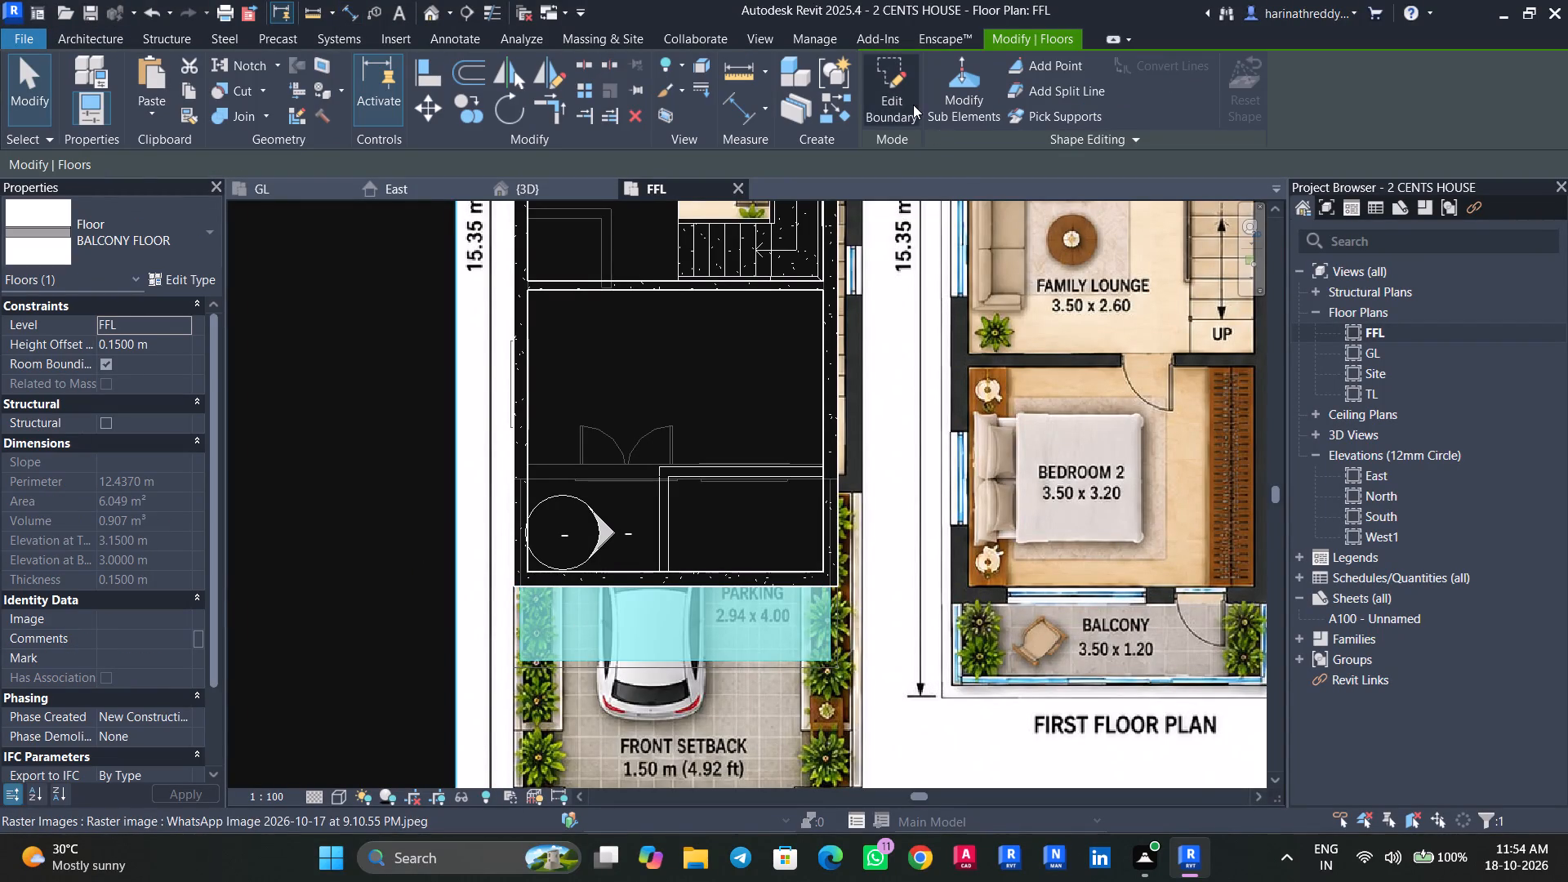
click(913, 105)
scroll(641, 630, up, 4)
click(432, 591)
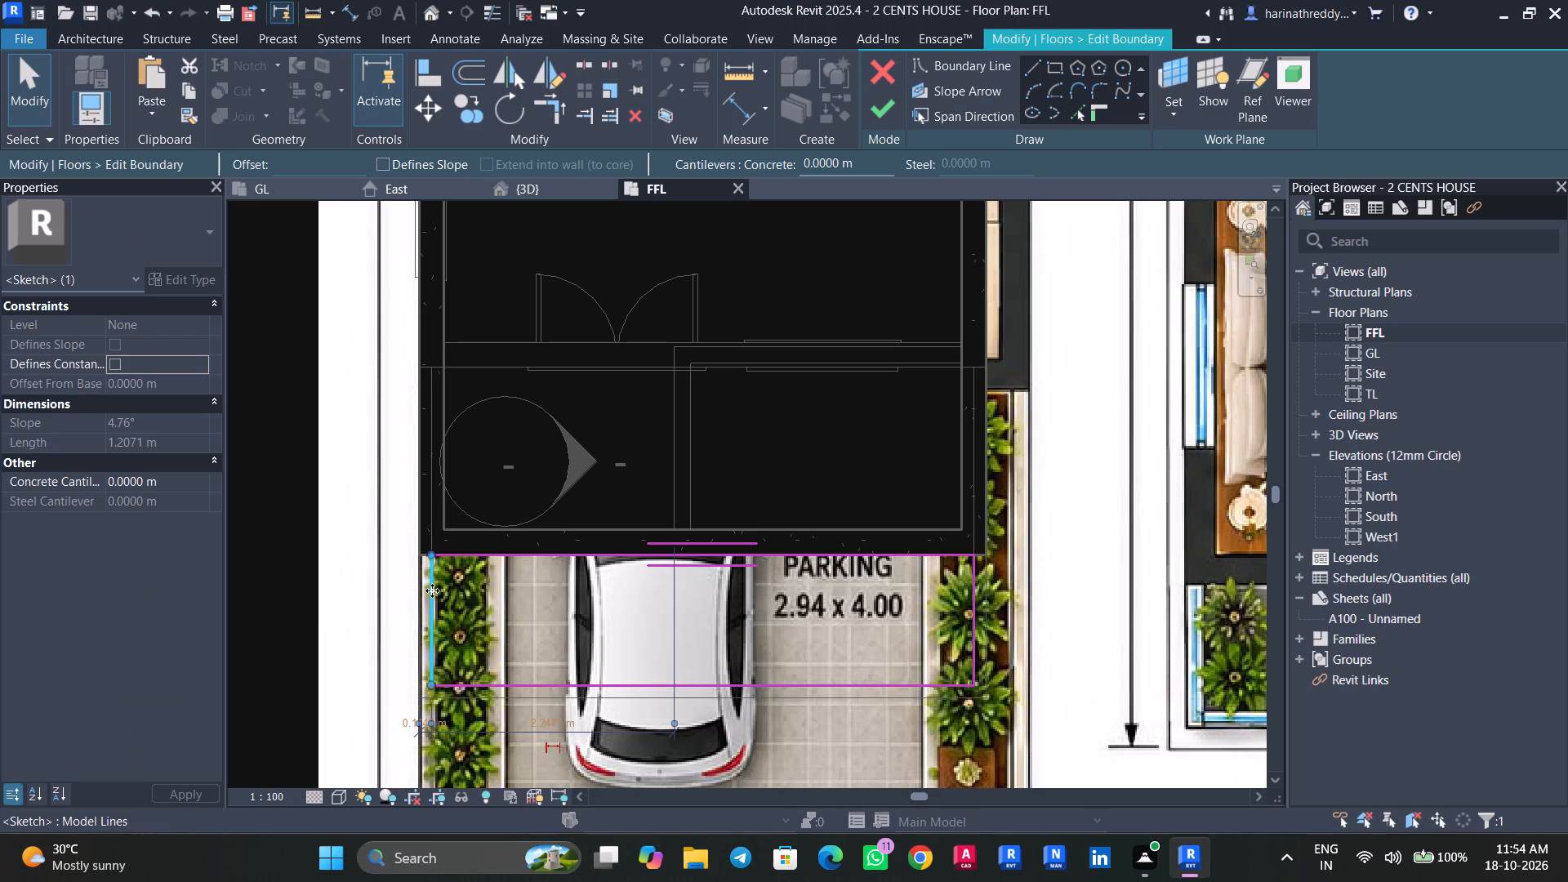
drag(432, 590, 410, 597)
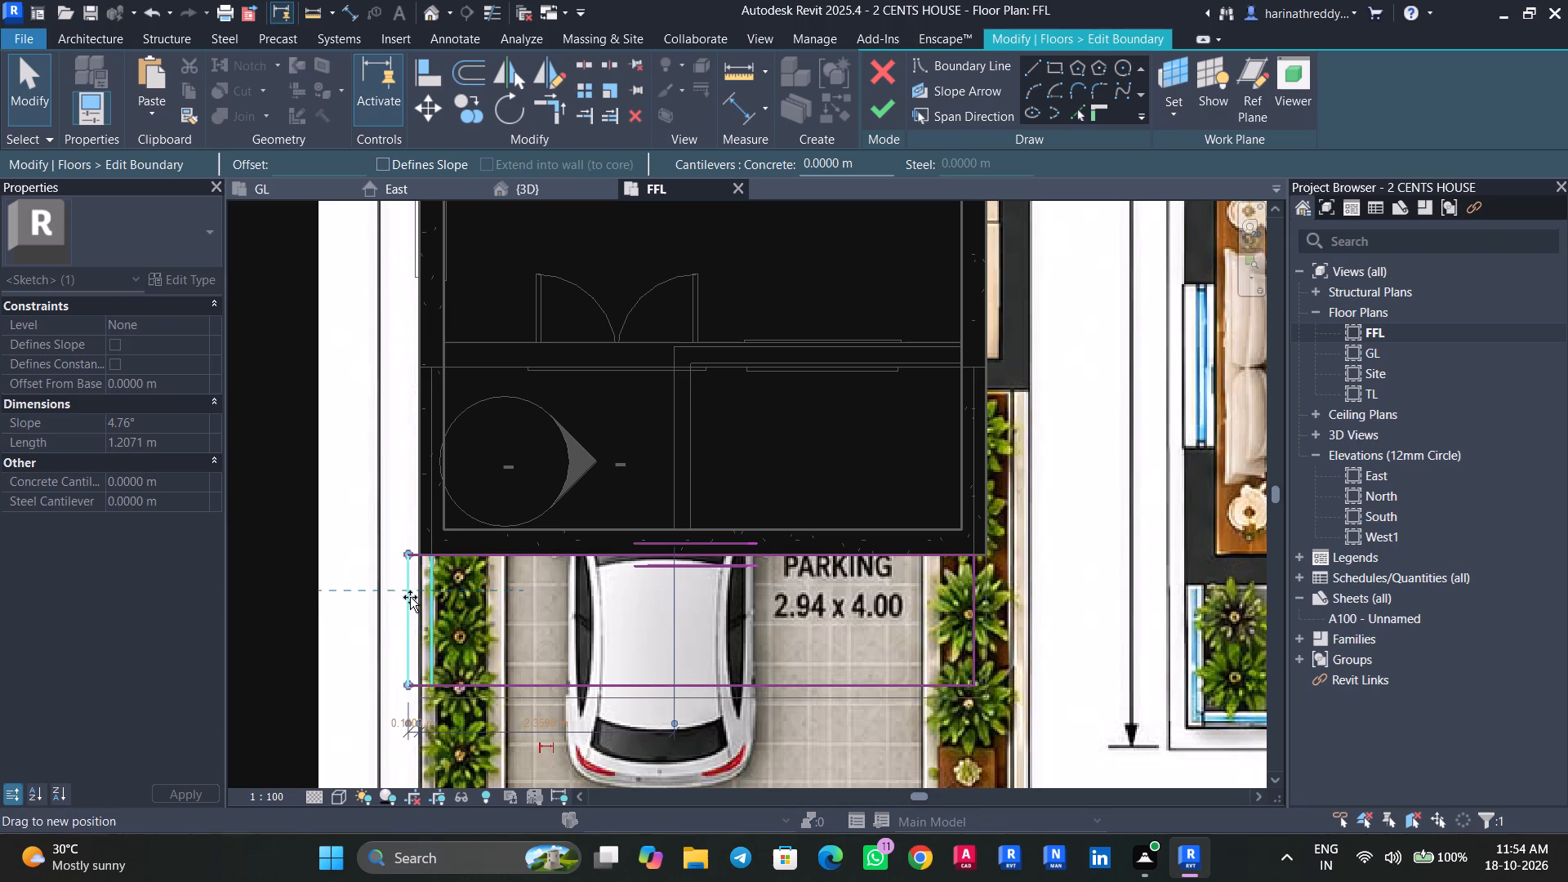
drag(410, 597, 420, 600)
key(Escape)
click(977, 614)
drag(973, 606, 987, 608)
key(Escape)
scroll(993, 562, up, 3)
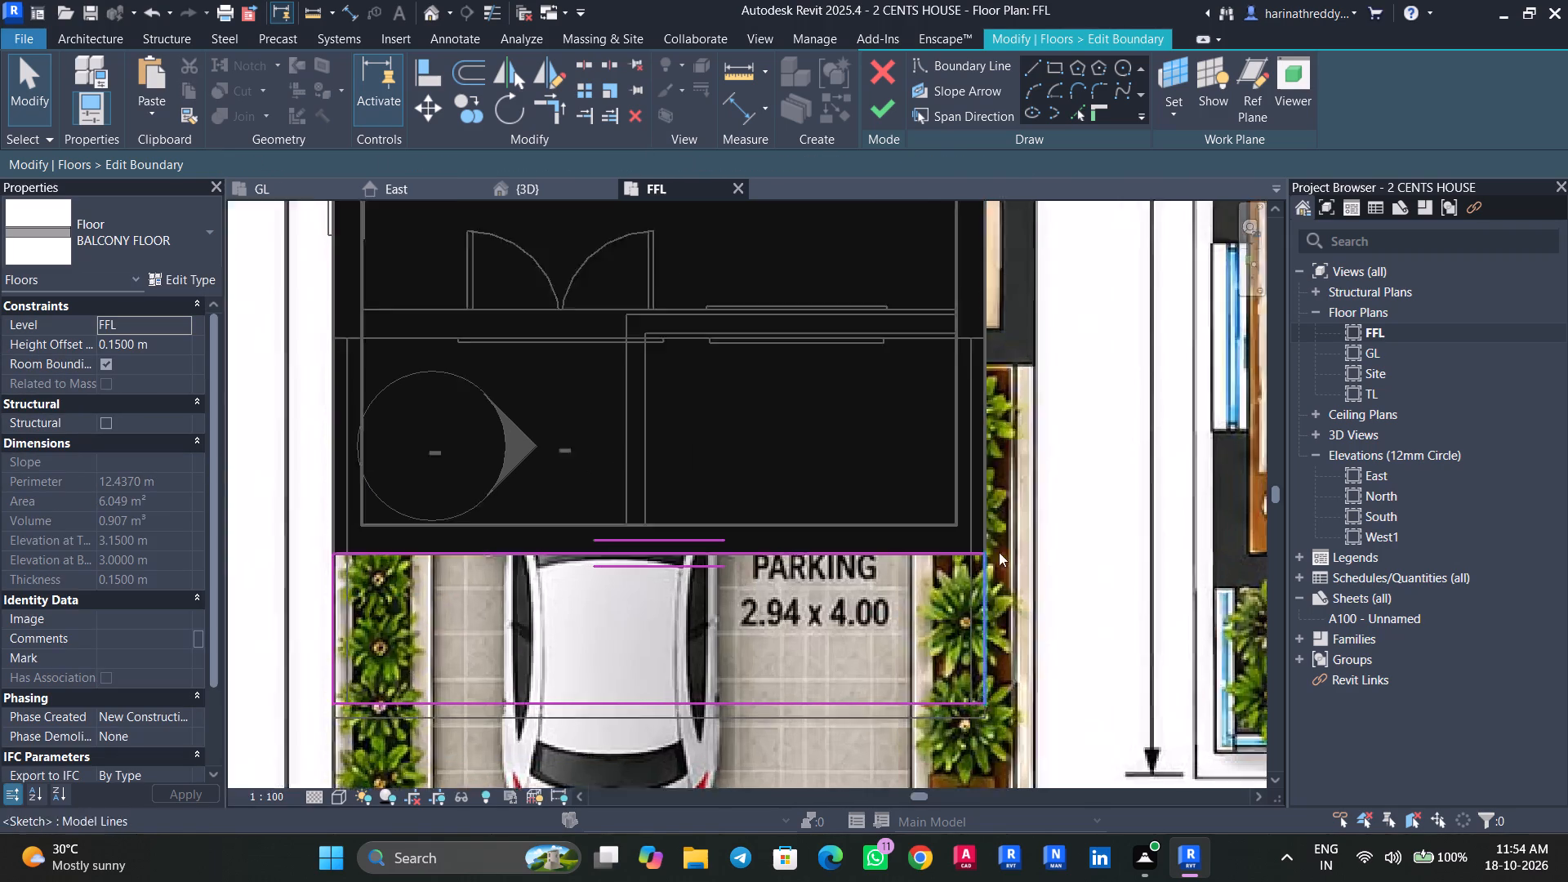
scroll(999, 552, up, 7)
scroll(994, 543, down, 10)
click(878, 104)
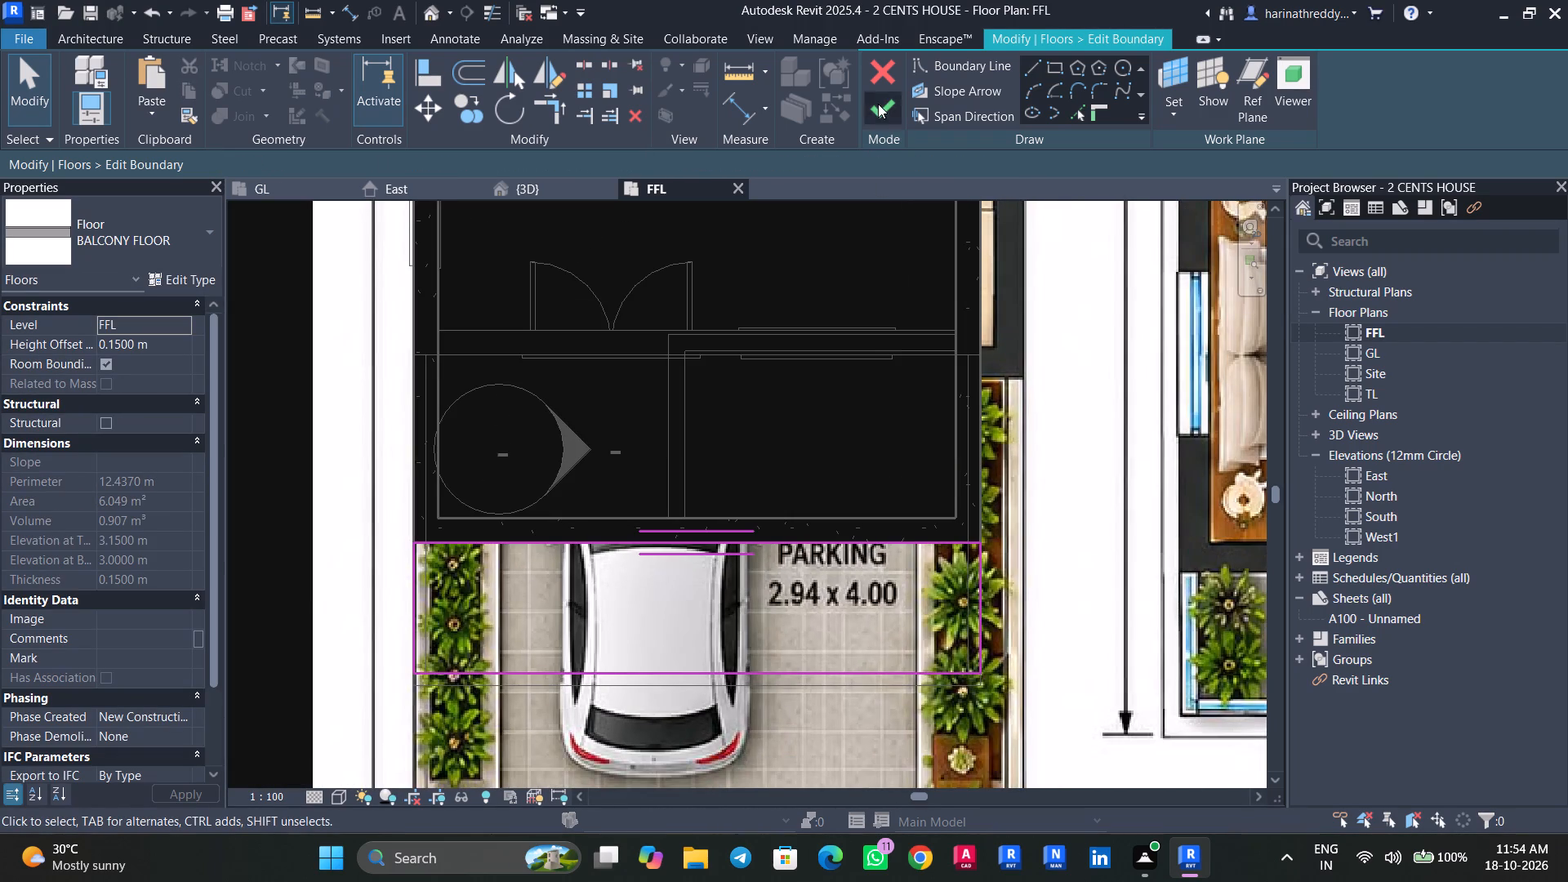
key(Escape)
key(Escape)
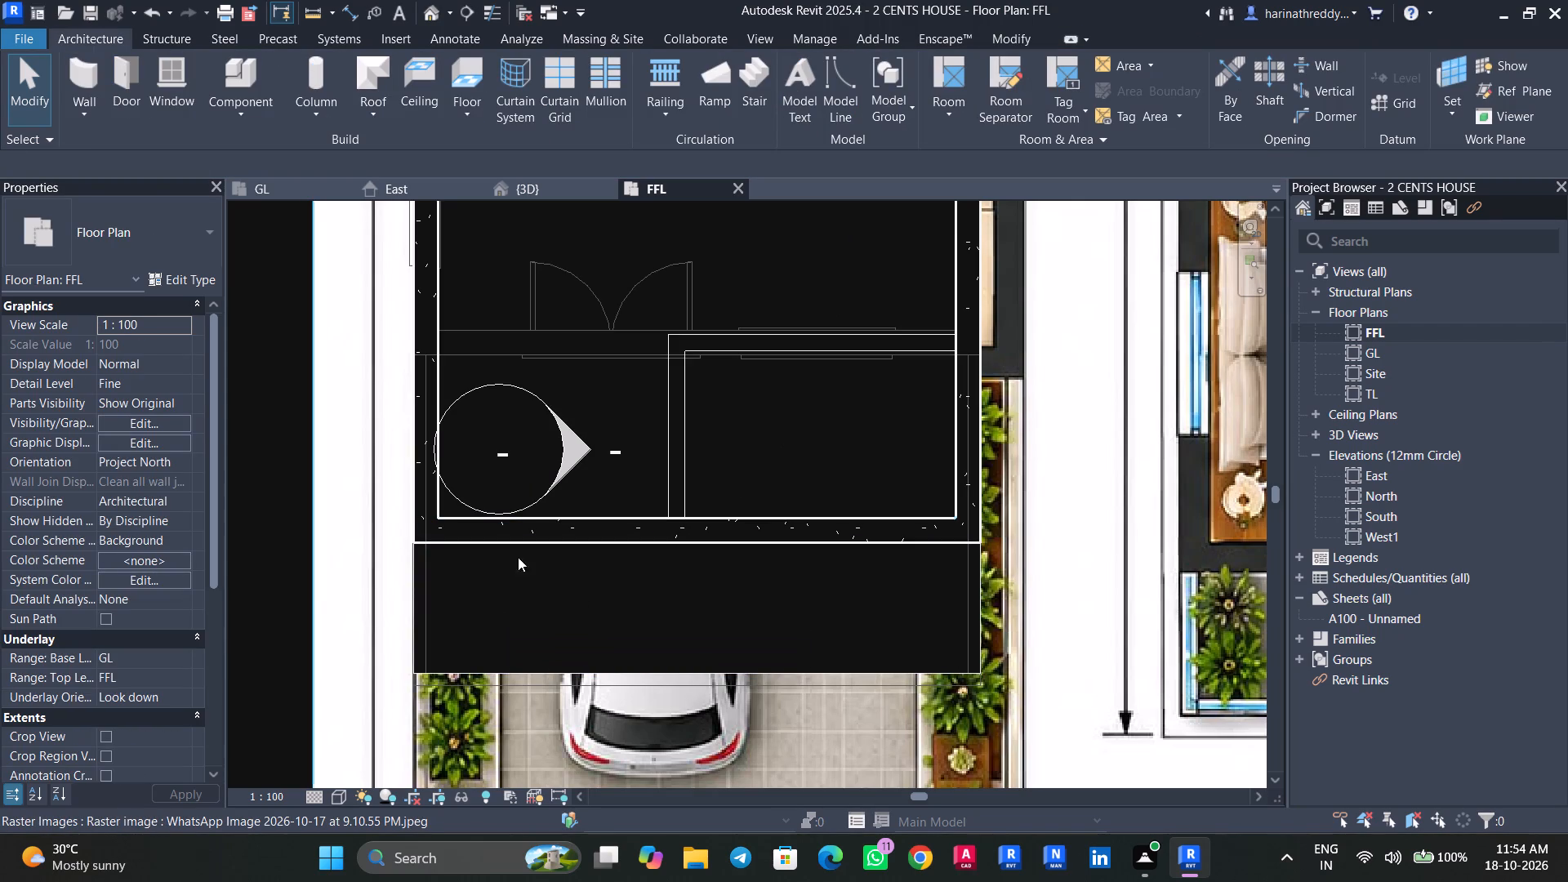
Sketch an 1100mm railing about 7.65 m long along the balcony slab's west, south and east edges in the FFL plan.
click(665, 84)
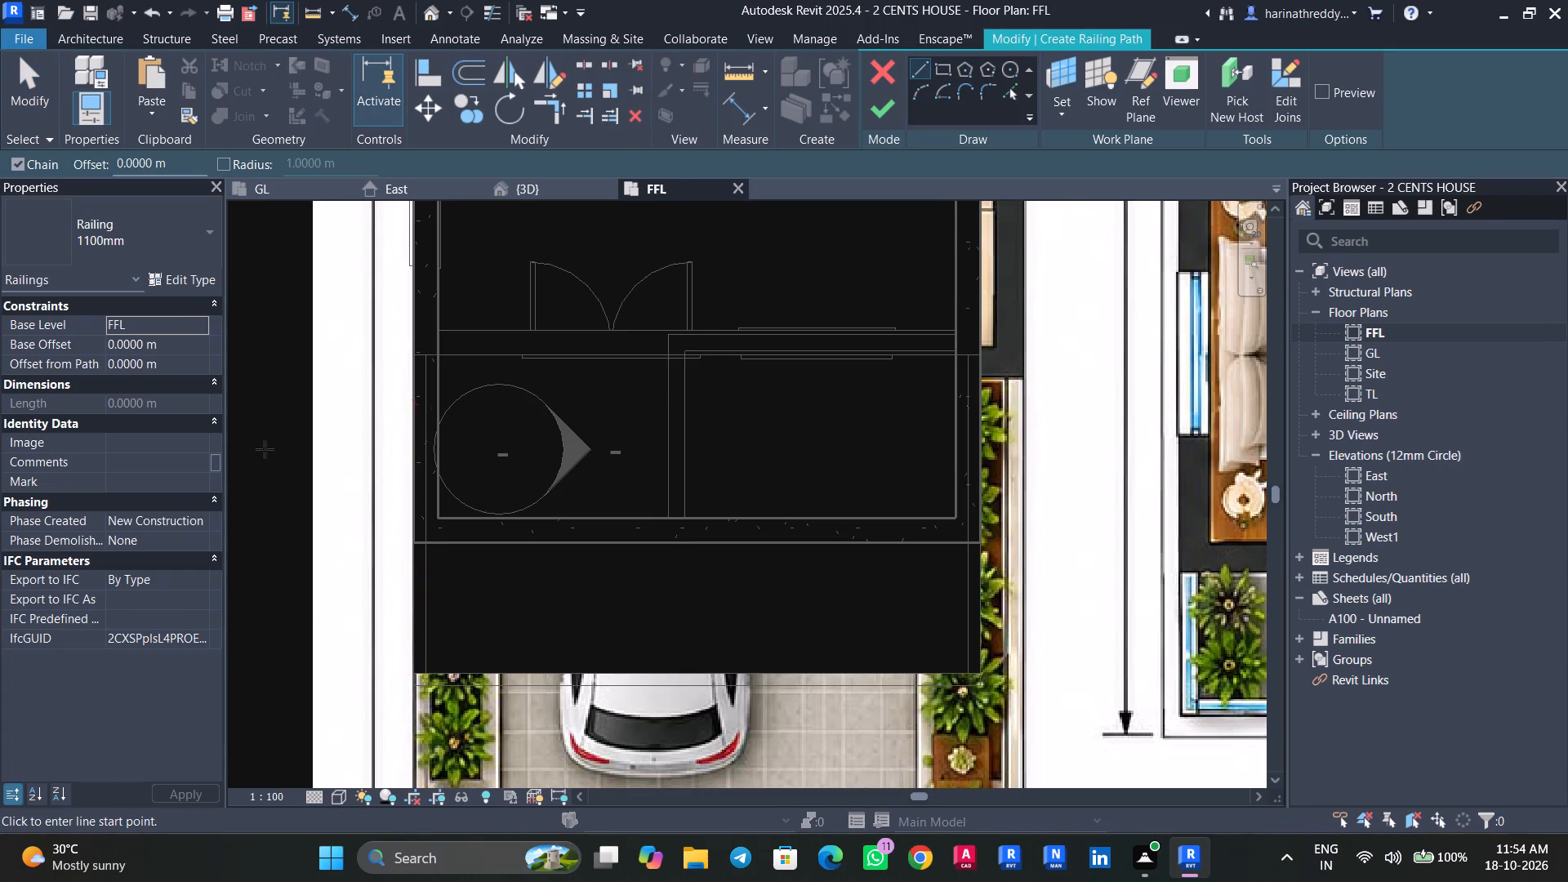
click(414, 537)
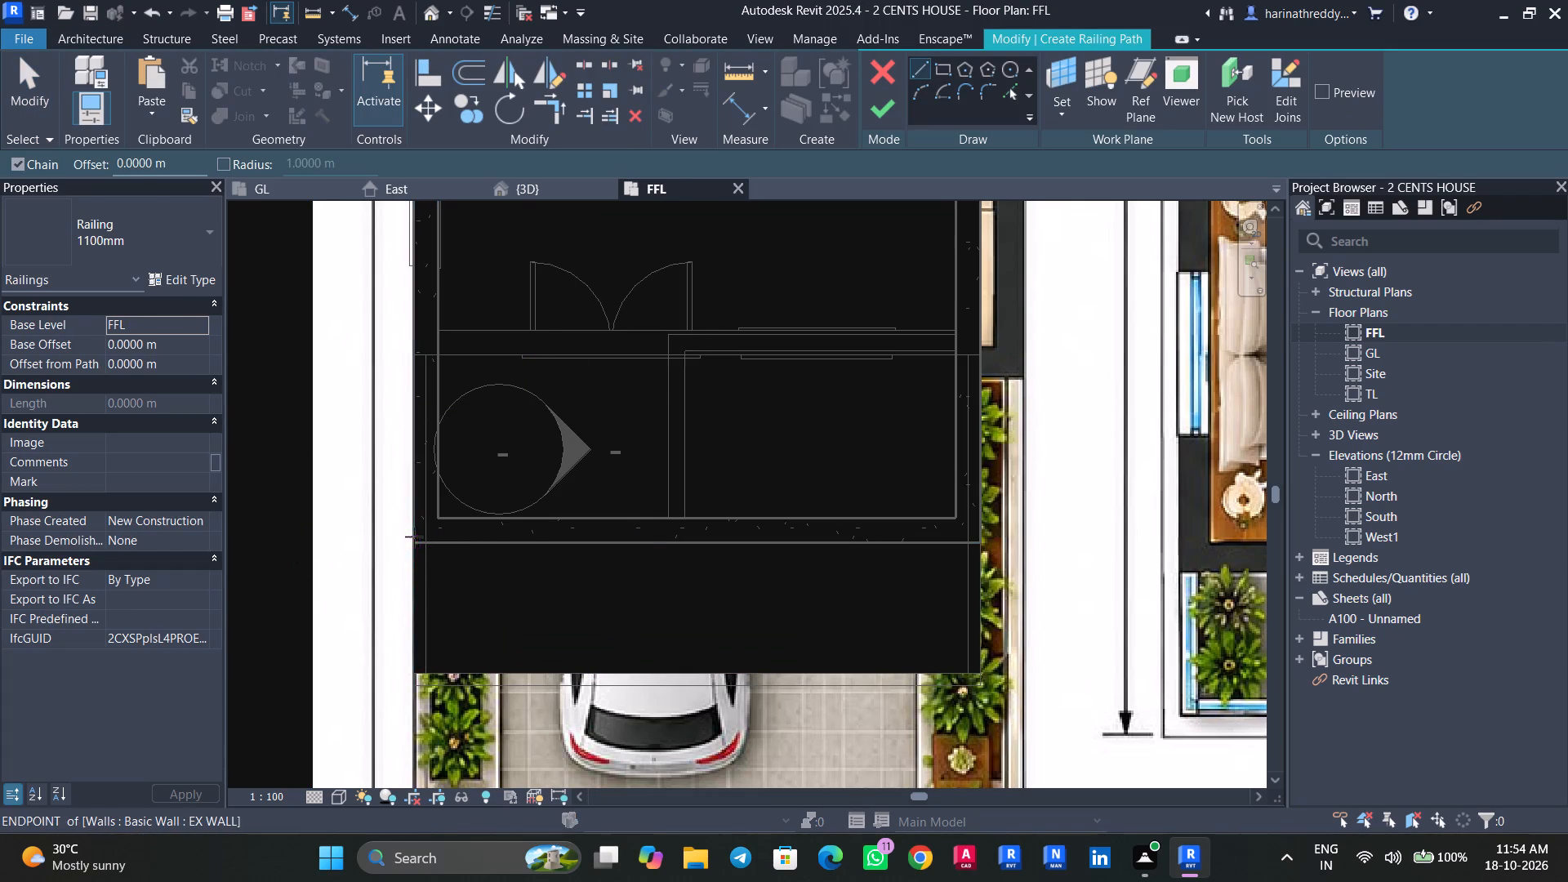
click(414, 670)
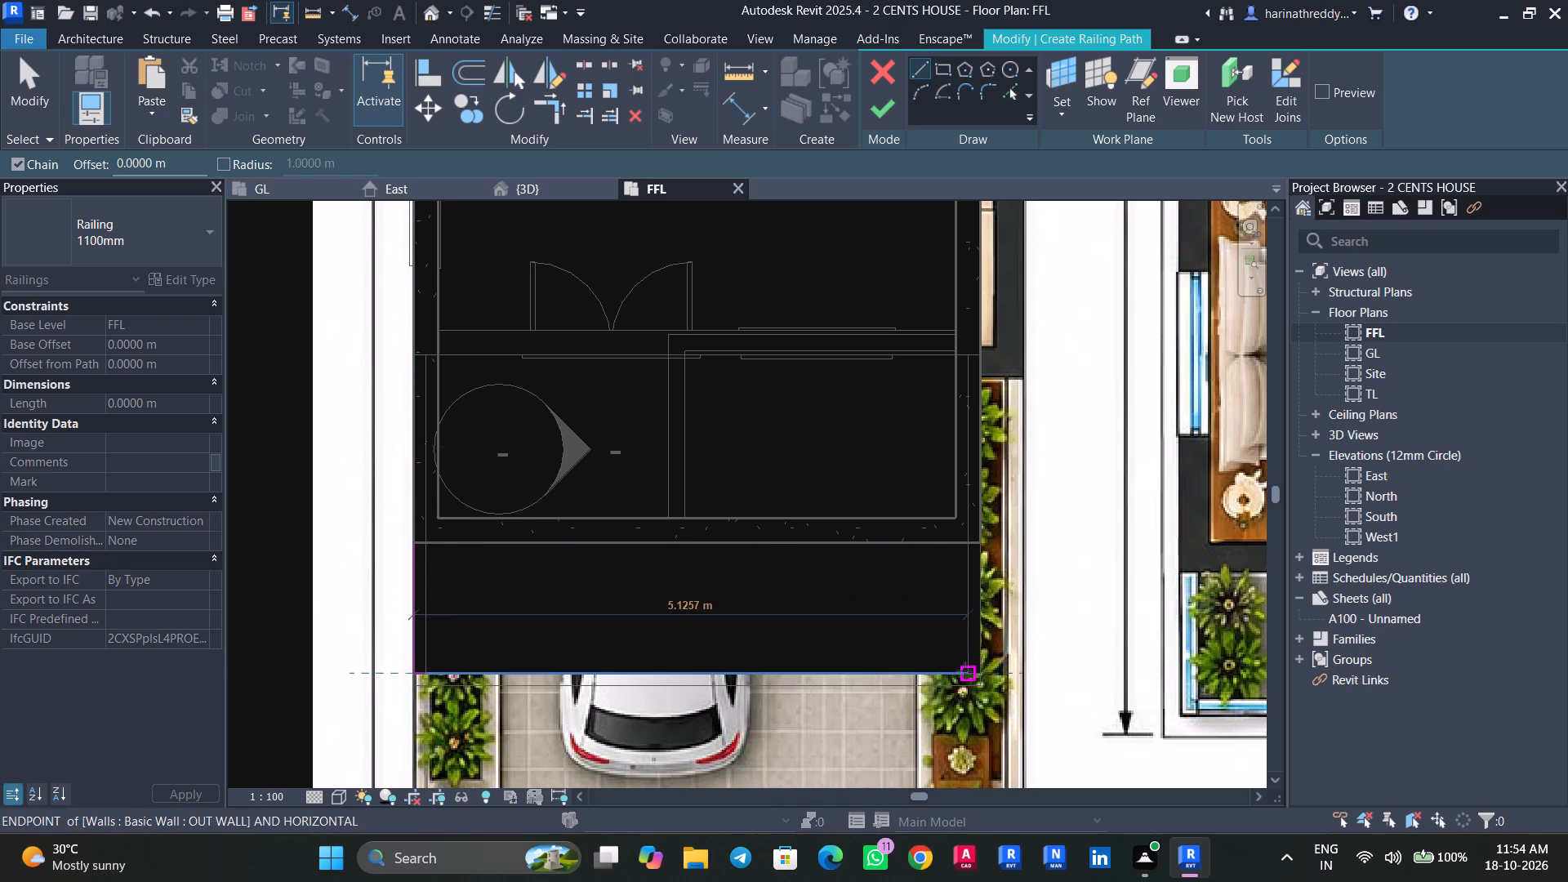
click(980, 674)
click(973, 546)
key(Escape)
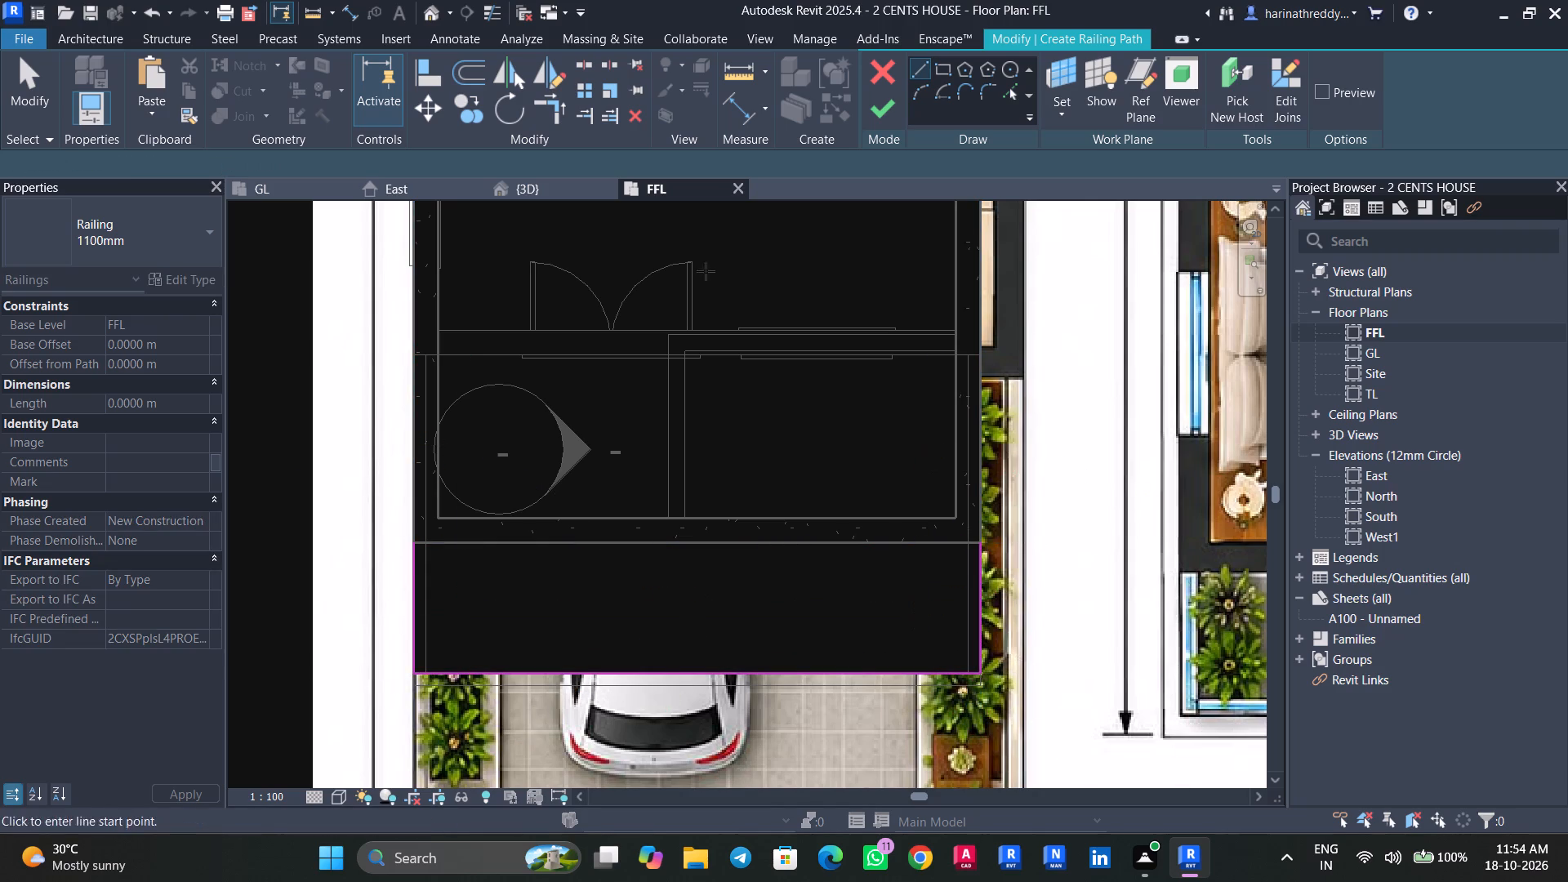
key(Escape)
click(867, 119)
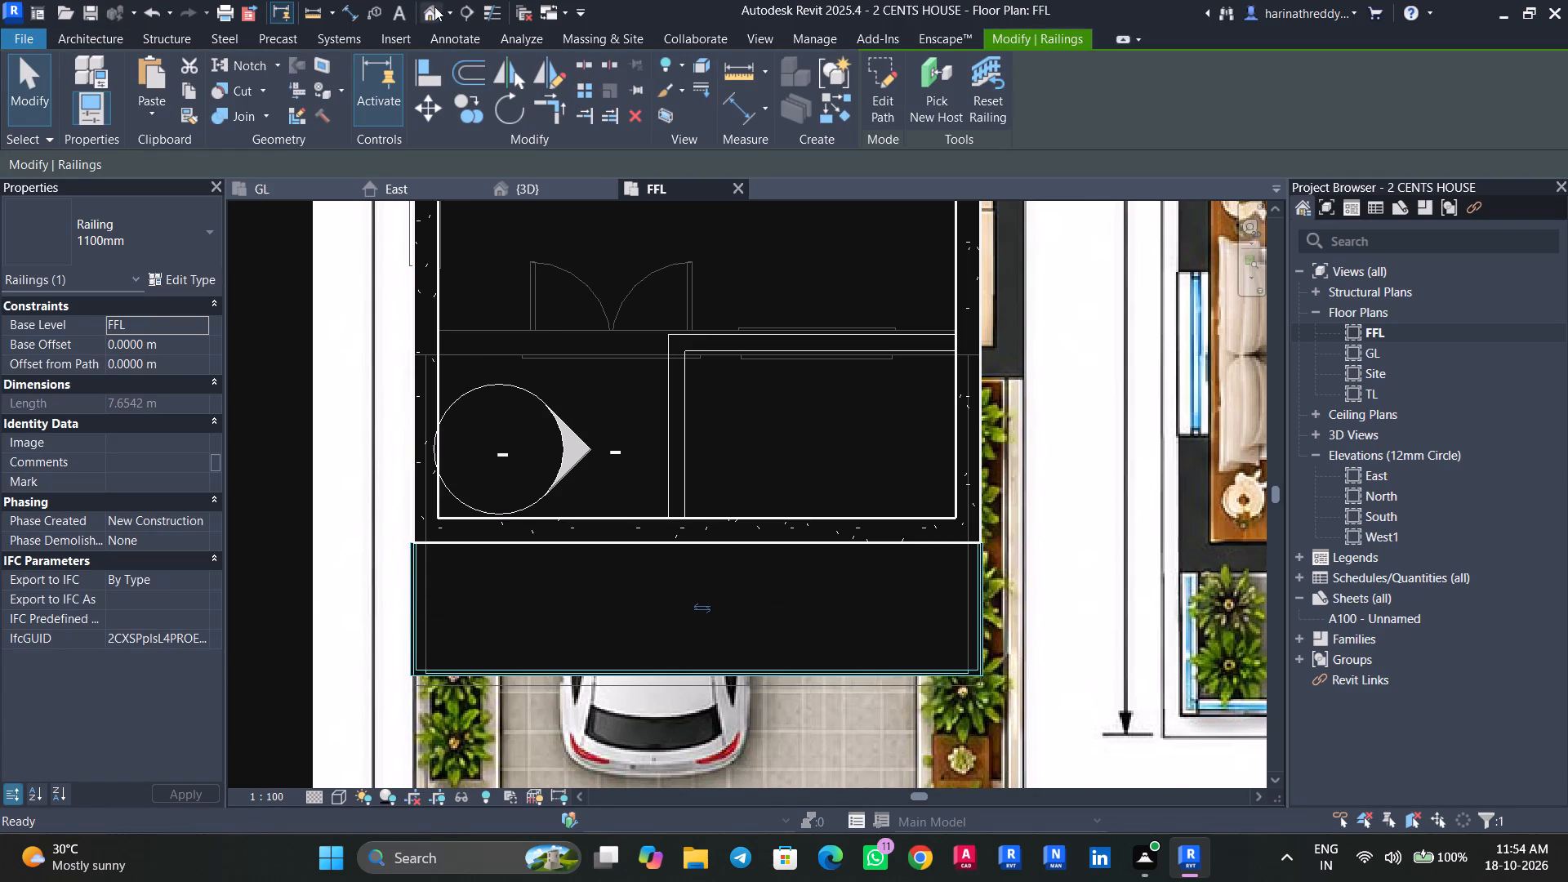
Change the balcony railing's type to Glass_Panel-Bottom_Fill in the 3D view.
click(434, 7)
key(Escape)
scroll(516, 541, down, 3)
shift+middle_drag(535, 601, 719, 321)
scroll(619, 563, up, 4)
click(616, 514)
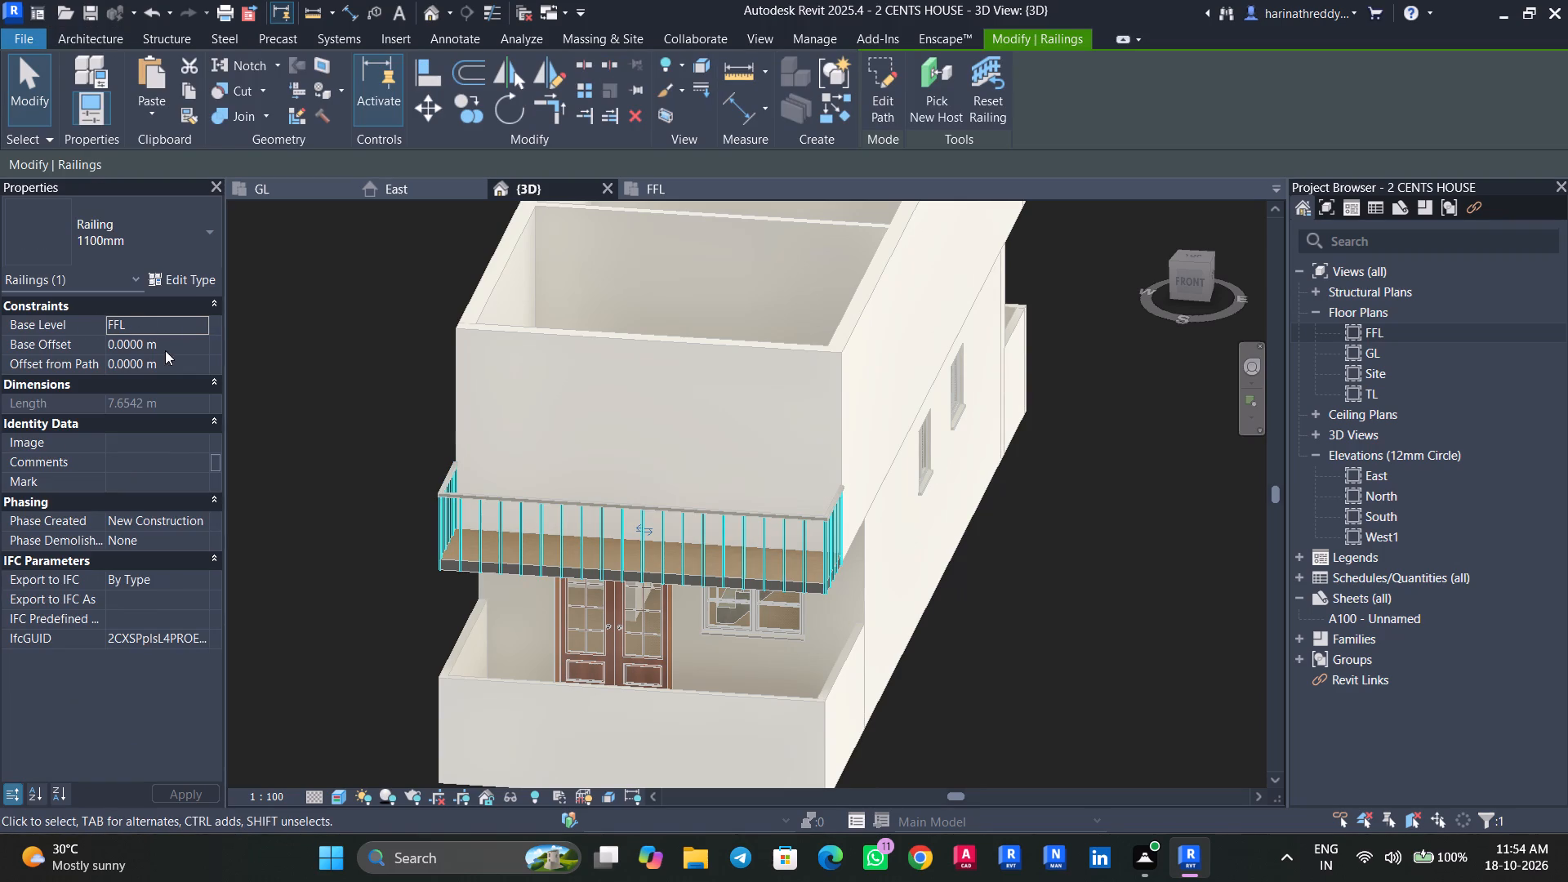
click(173, 243)
click(114, 406)
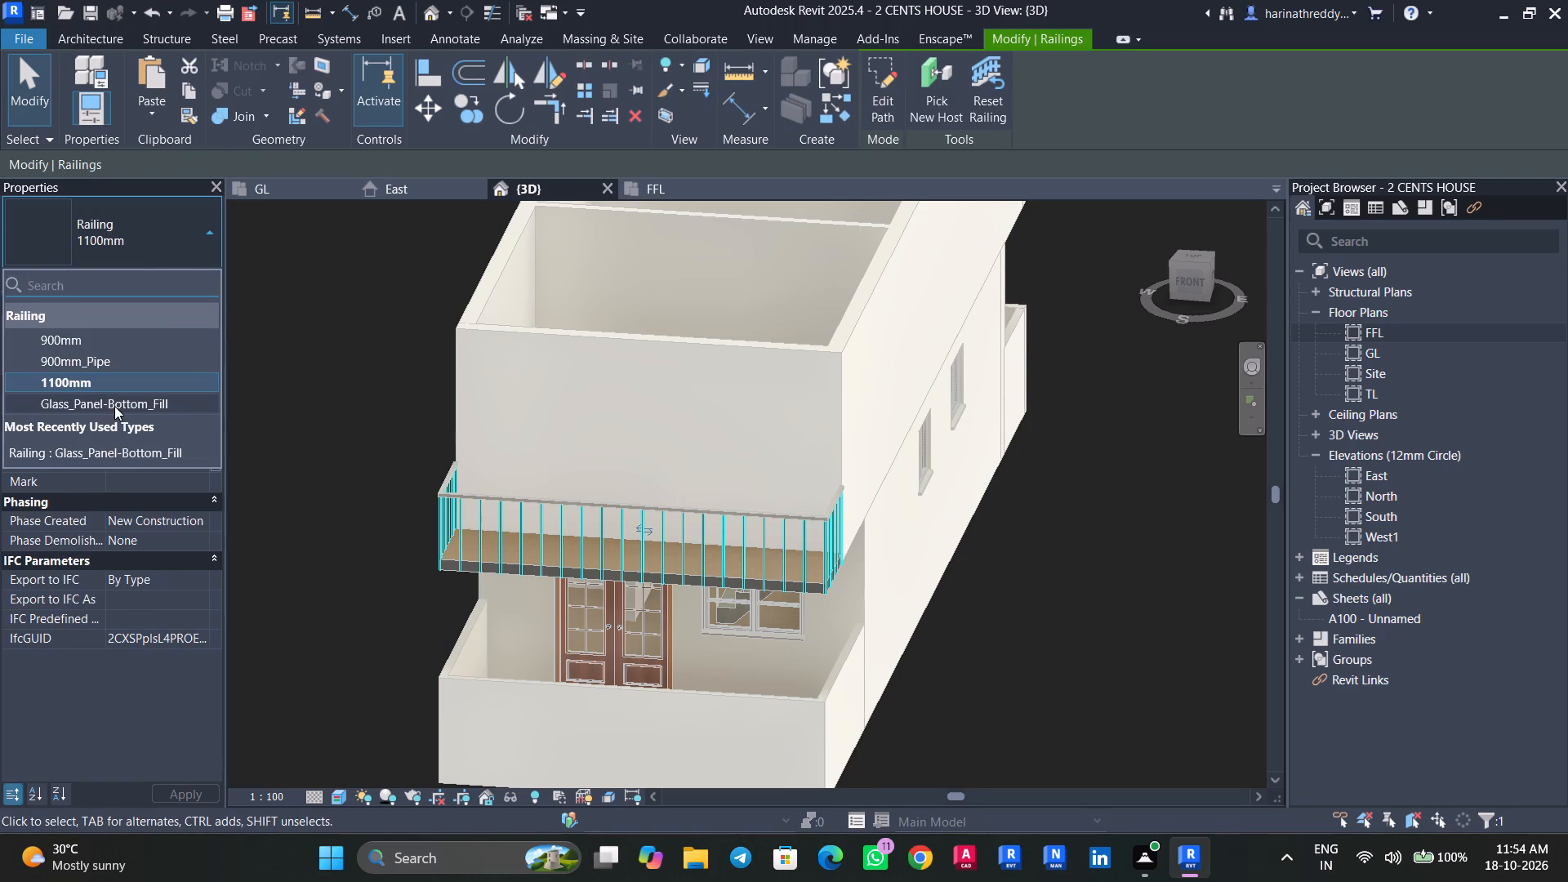
key(Escape)
key(Escape)
Set the balcony railing's base offset to 0.15 m.
scroll(491, 525, up, 2)
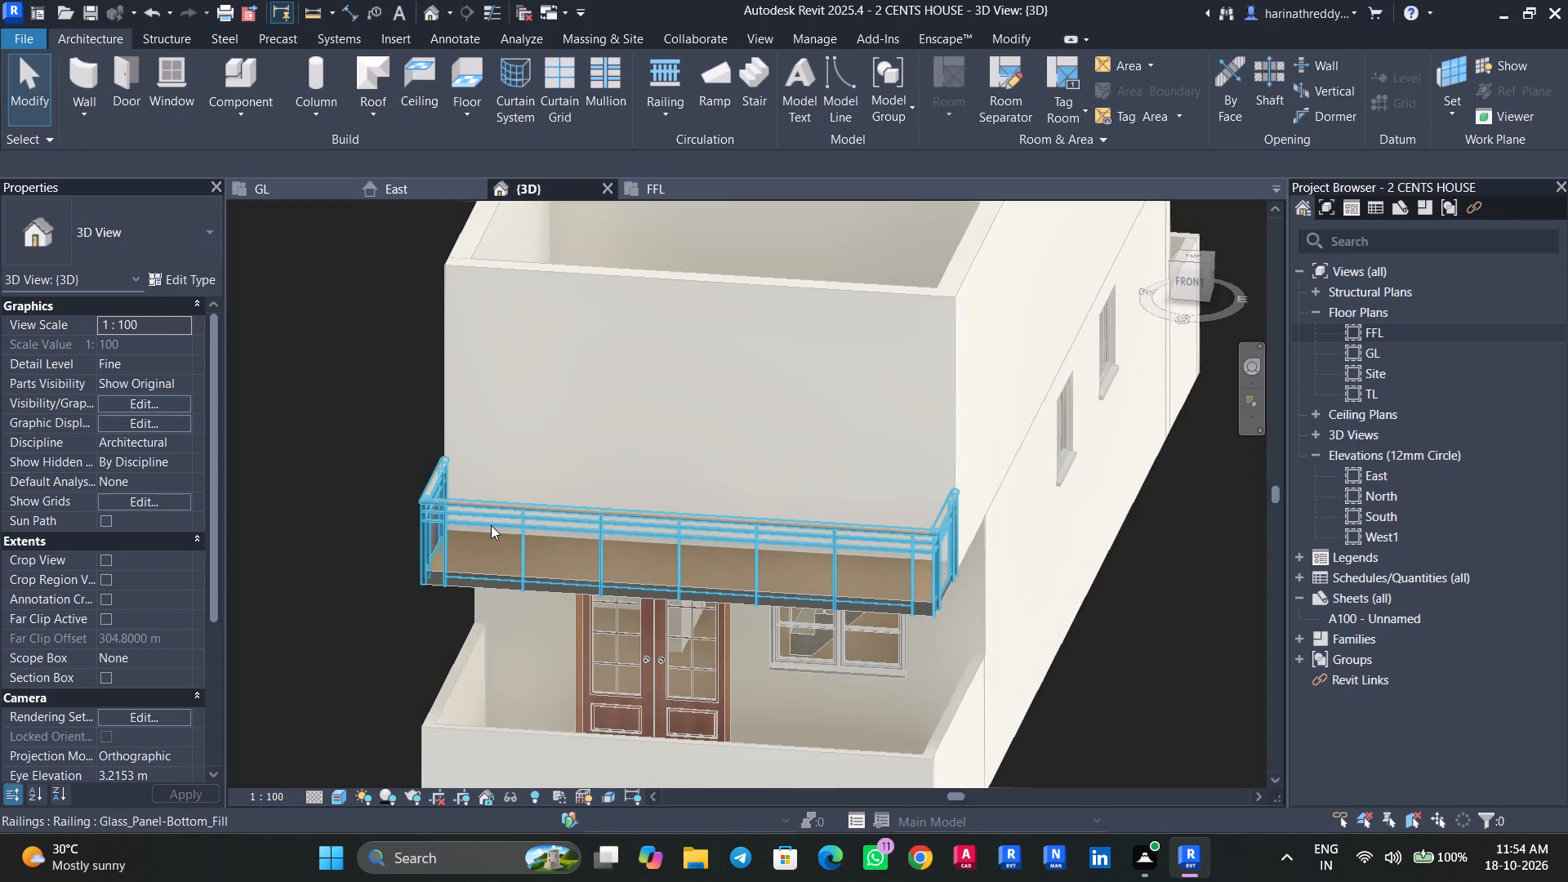
click(491, 525)
scroll(491, 525, up, 1)
scroll(491, 525, down, 1)
scroll(491, 525, up, 2)
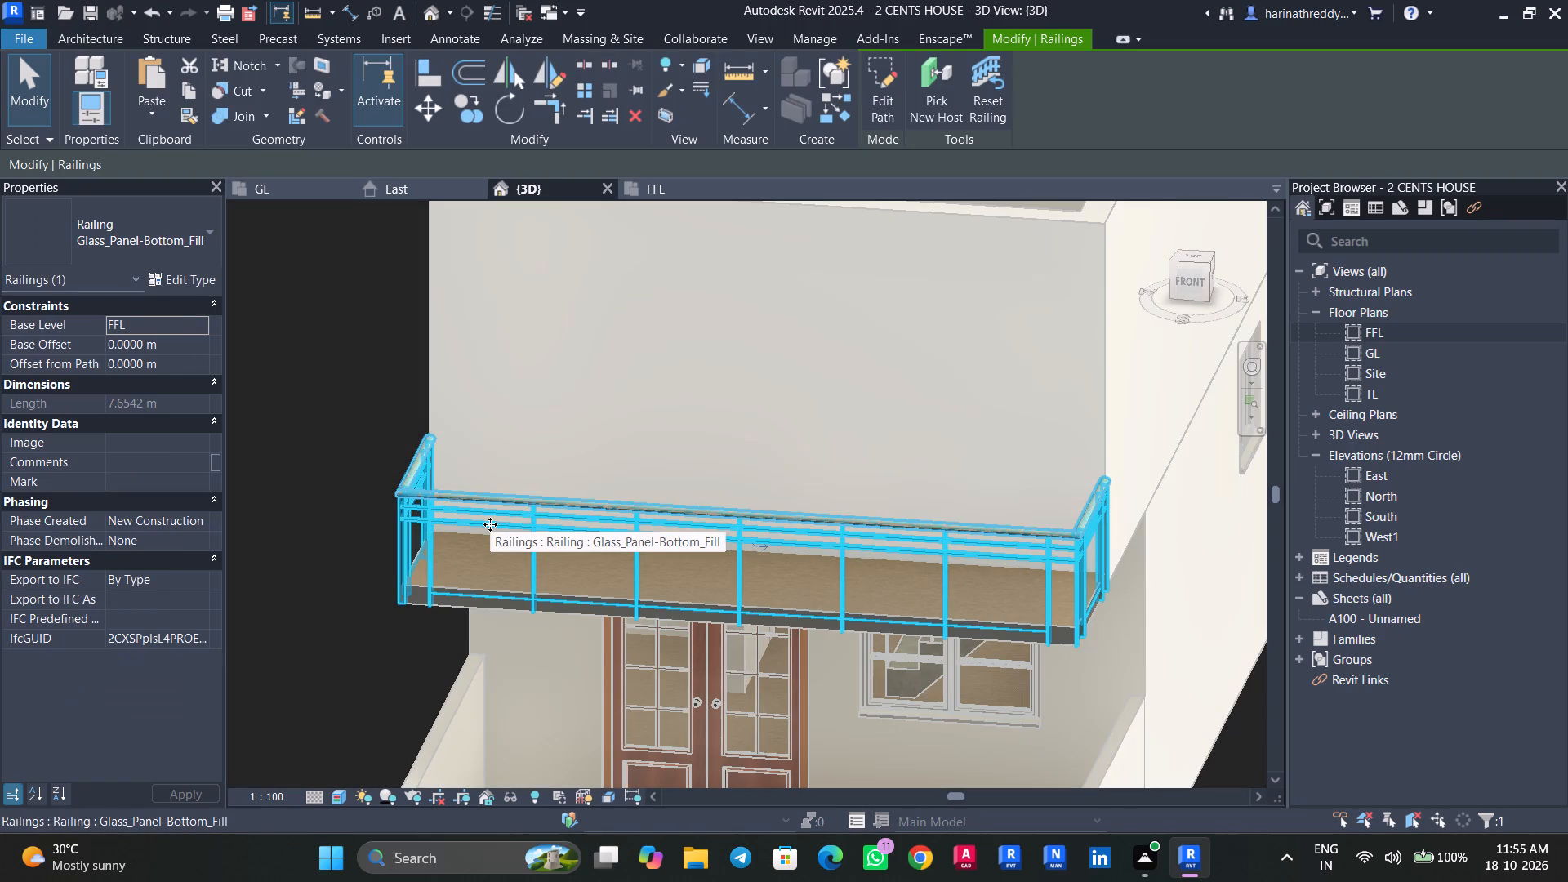
click(174, 339)
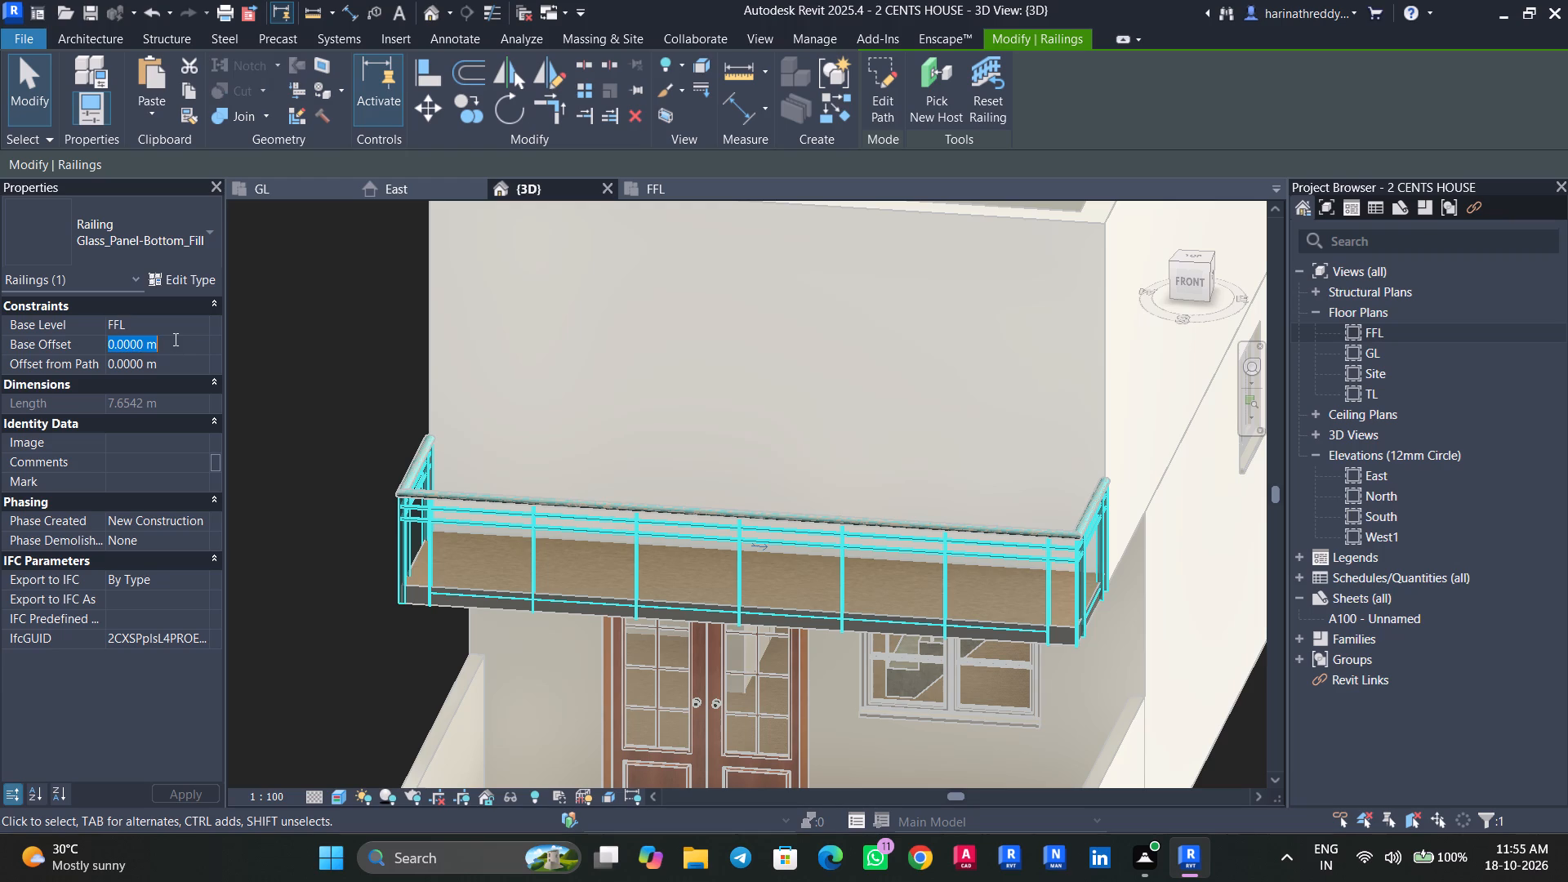
text(0.15)
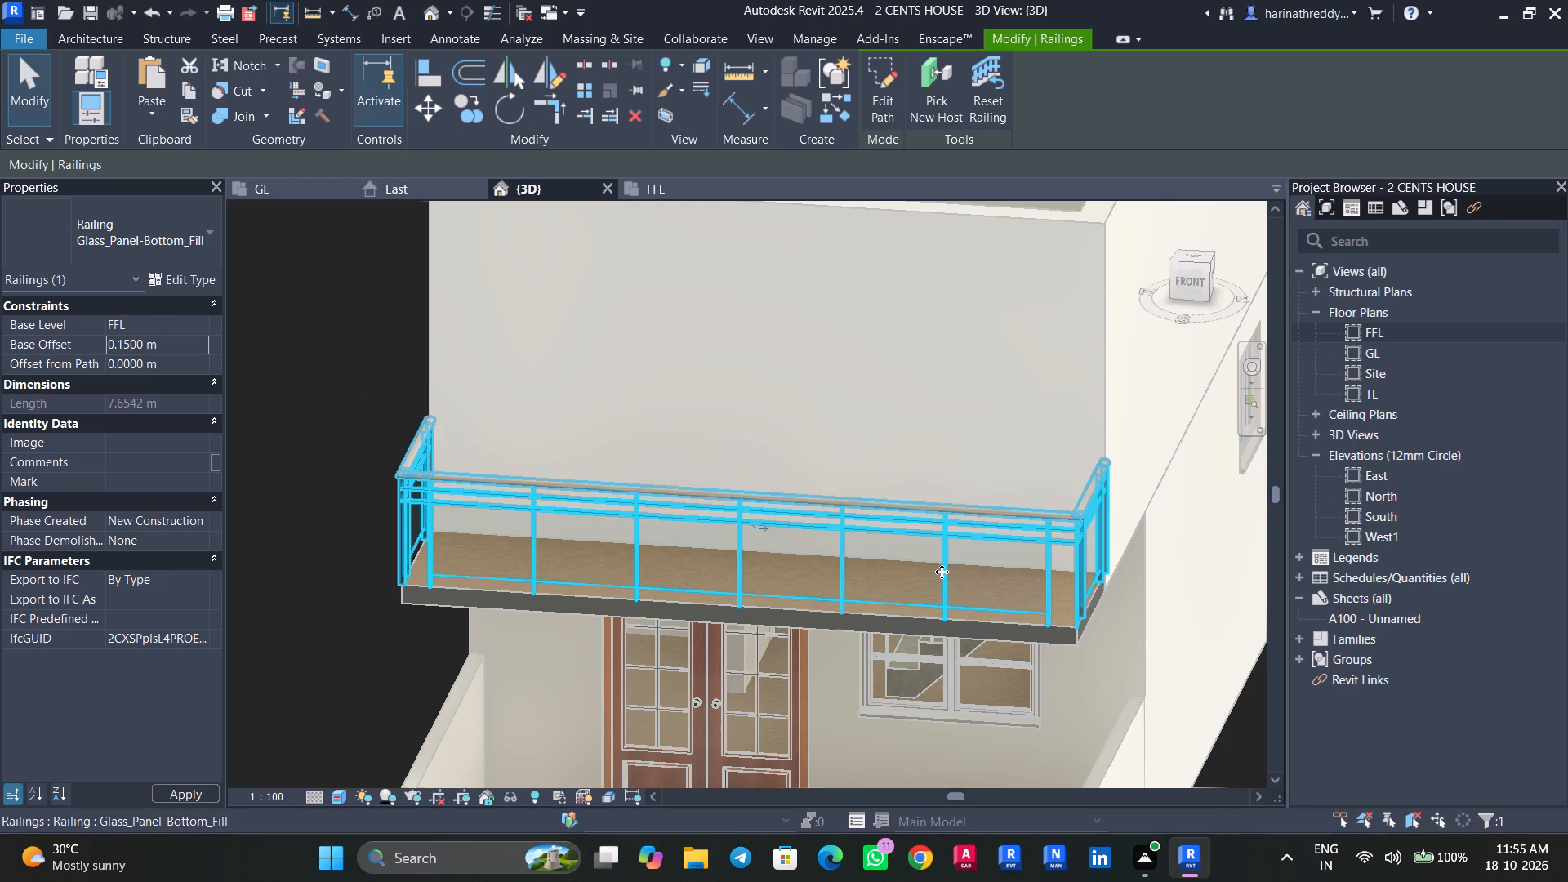
key(Escape)
key(Escape)
Examine the glass railing's fit on the balcony slab from both sides and from the front in 3D.
shift+middle_drag(749, 662, 466, 742)
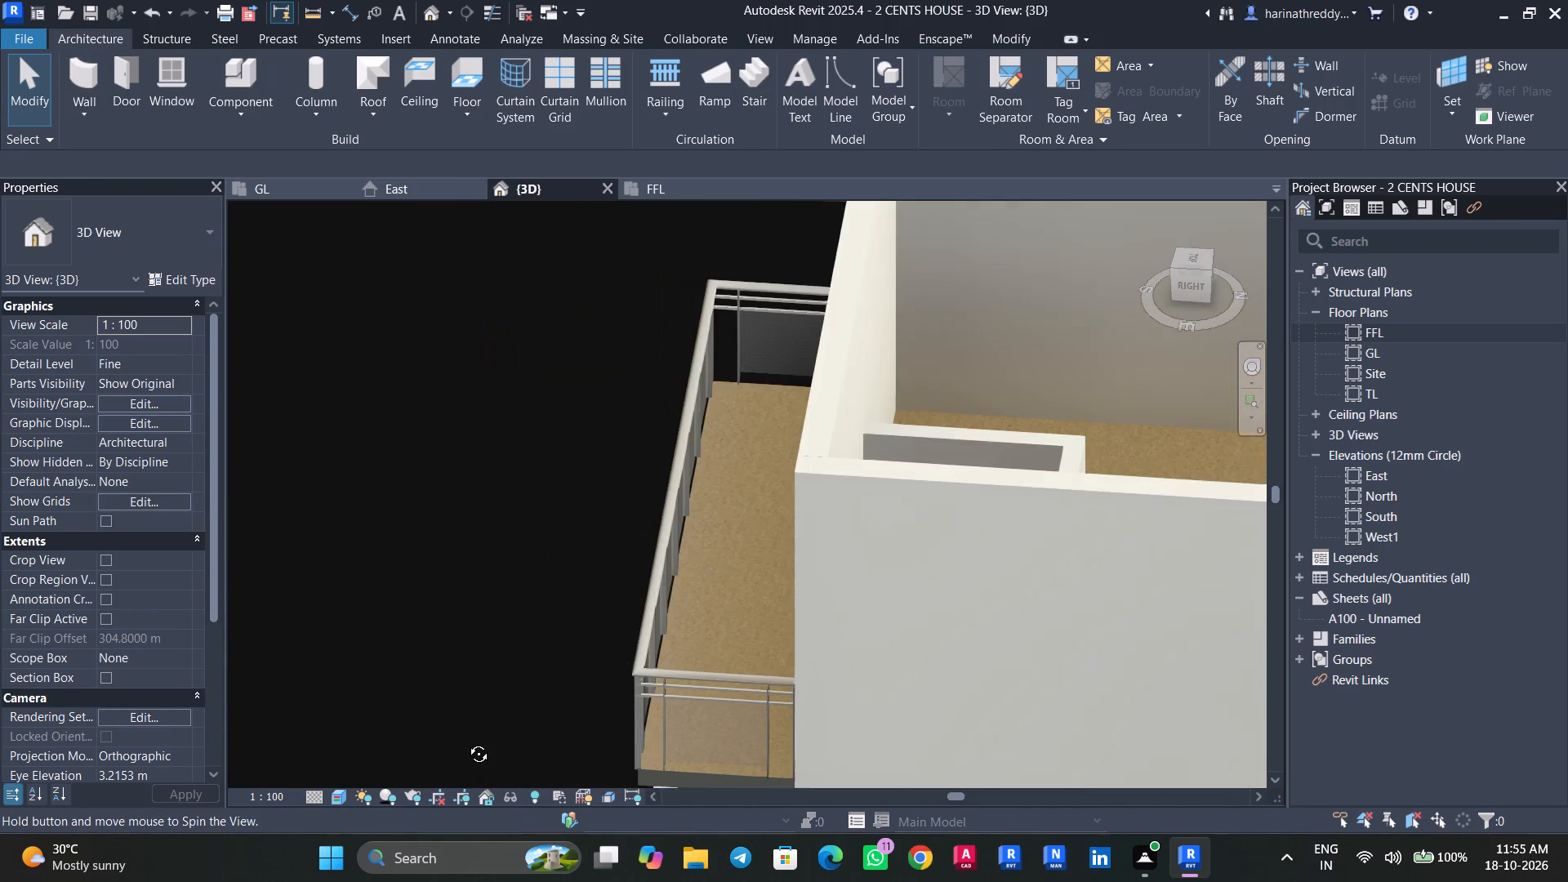
shift+middle_drag(466, 742, 1053, 679)
scroll(688, 737, up, 2)
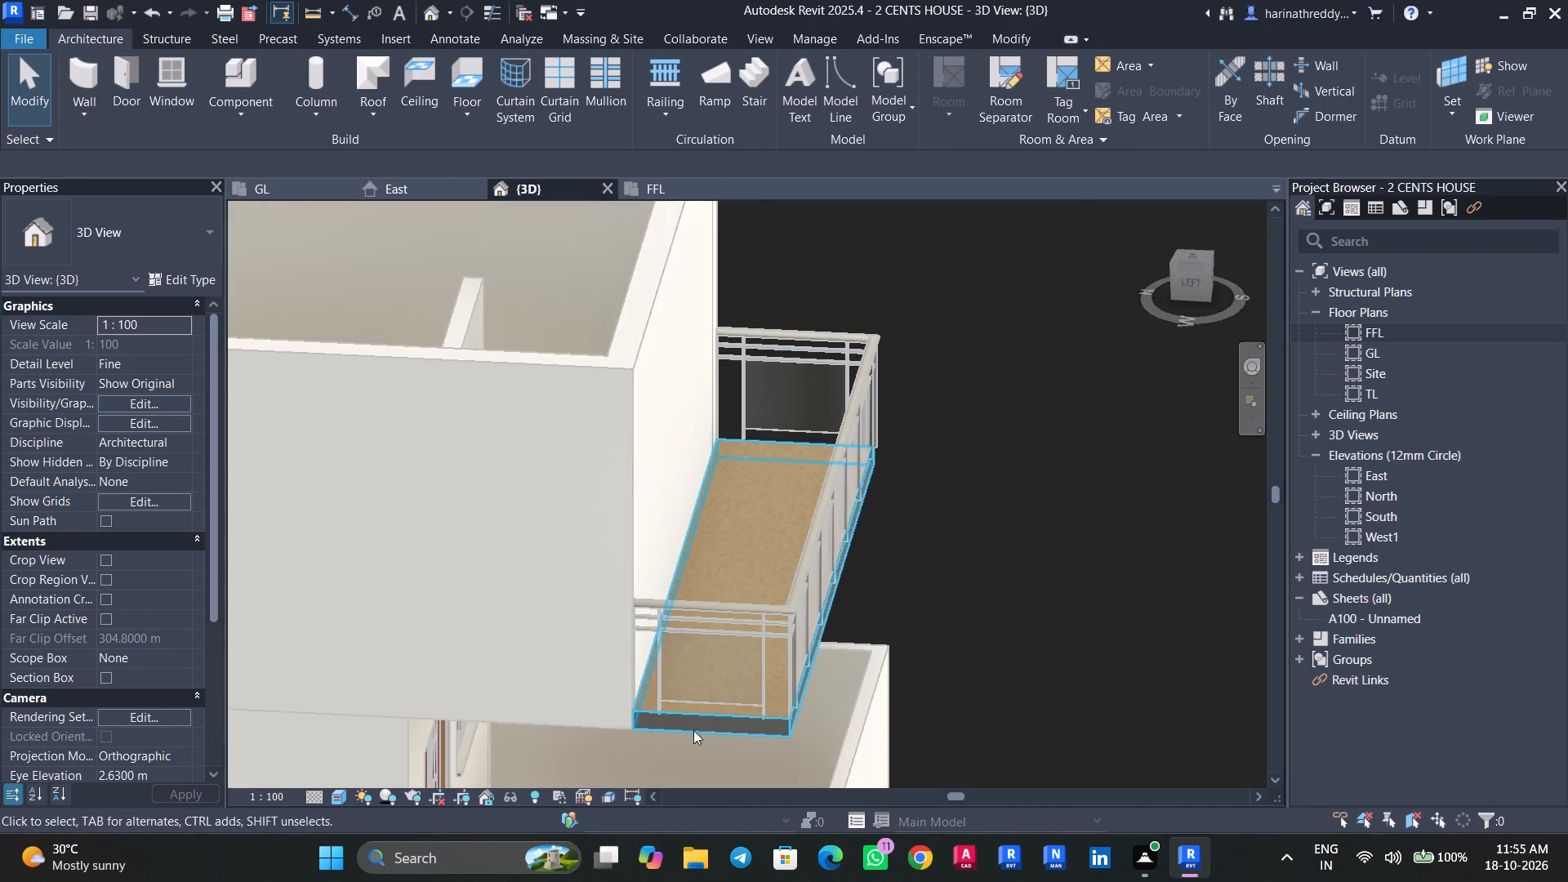
scroll(693, 730, up, 9)
shift+middle_drag(782, 691, 791, 623)
scroll(791, 623, down, 10)
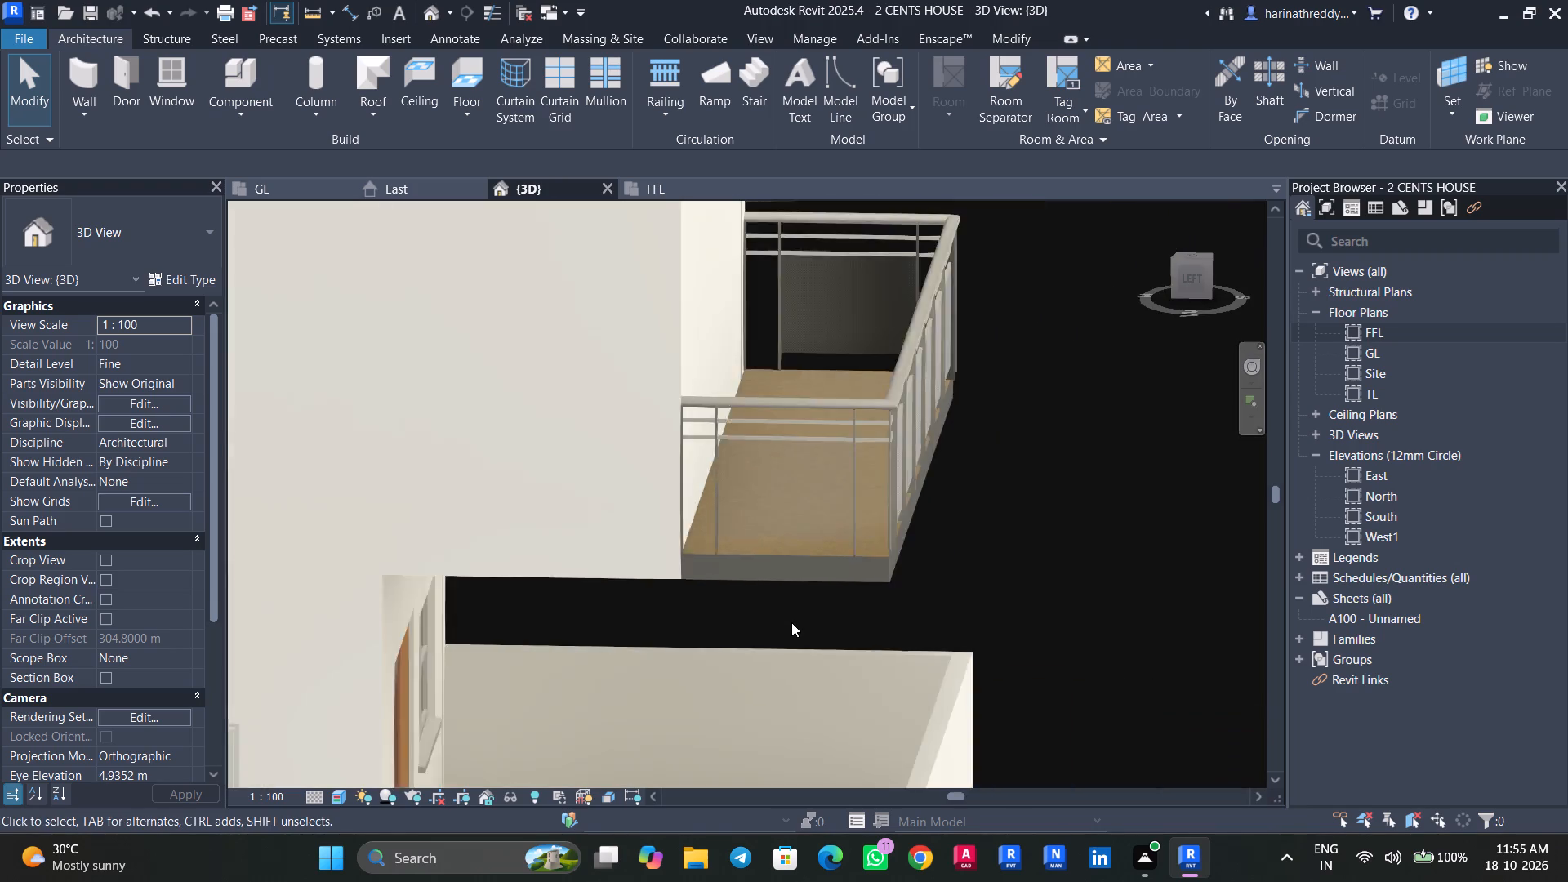
shift+middle_drag(788, 622, 501, 689)
scroll(501, 688, down, 4)
shift+middle_drag(502, 686, 441, 635)
scroll(441, 631, down, 6)
shift+middle_drag(440, 630, 377, 654)
Save the project.
key(ctrl+s)
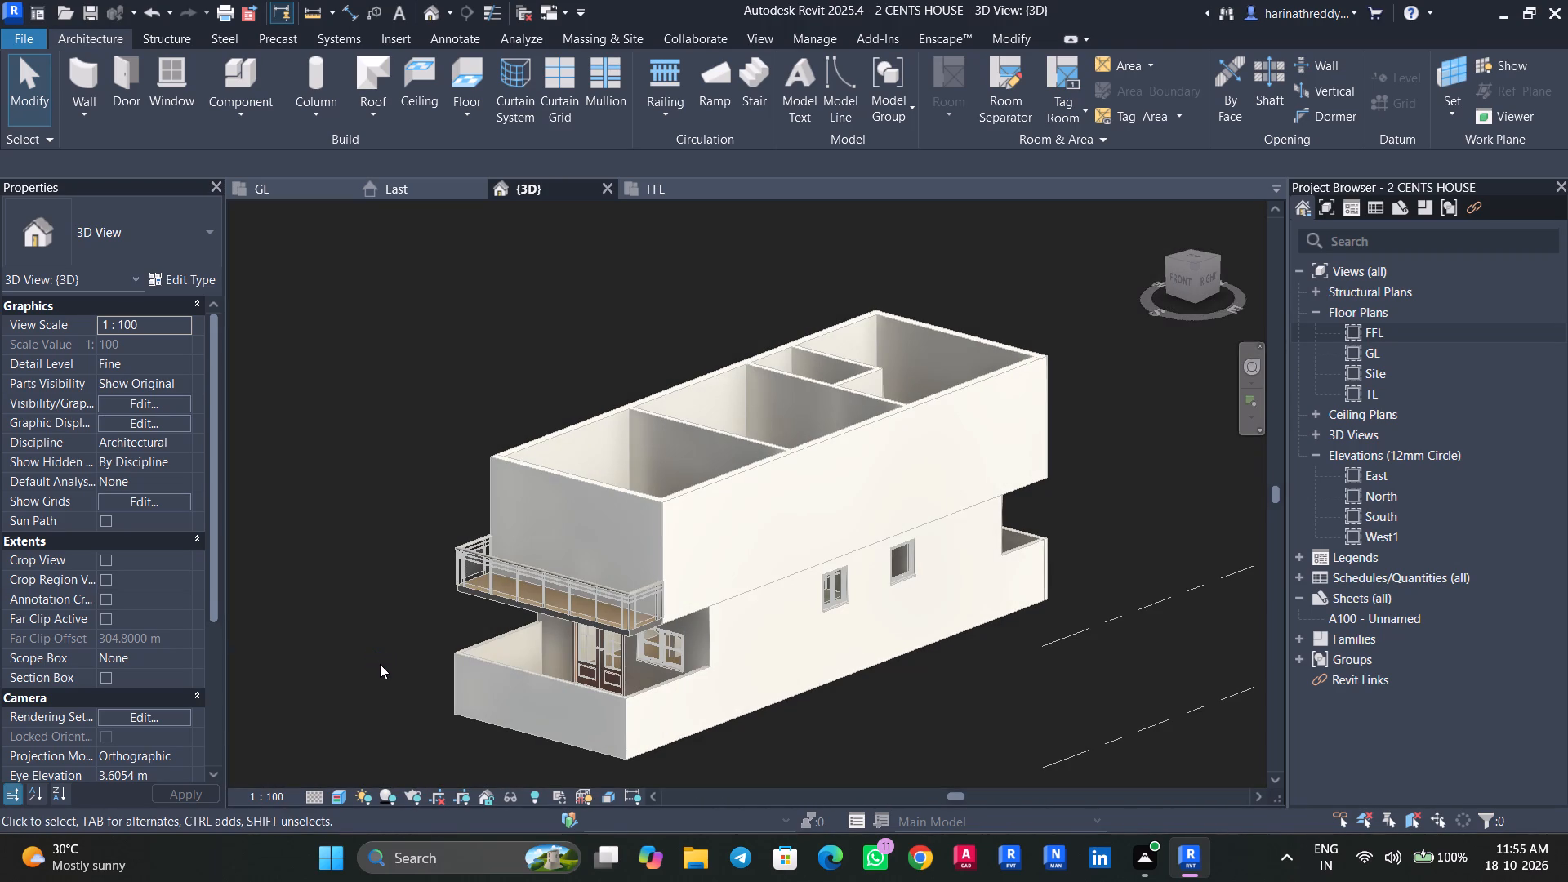
In the FFL plan, edit the balcony railing's path, nudging its west and south lines slightly inward from the slab edges.
click(287, 192)
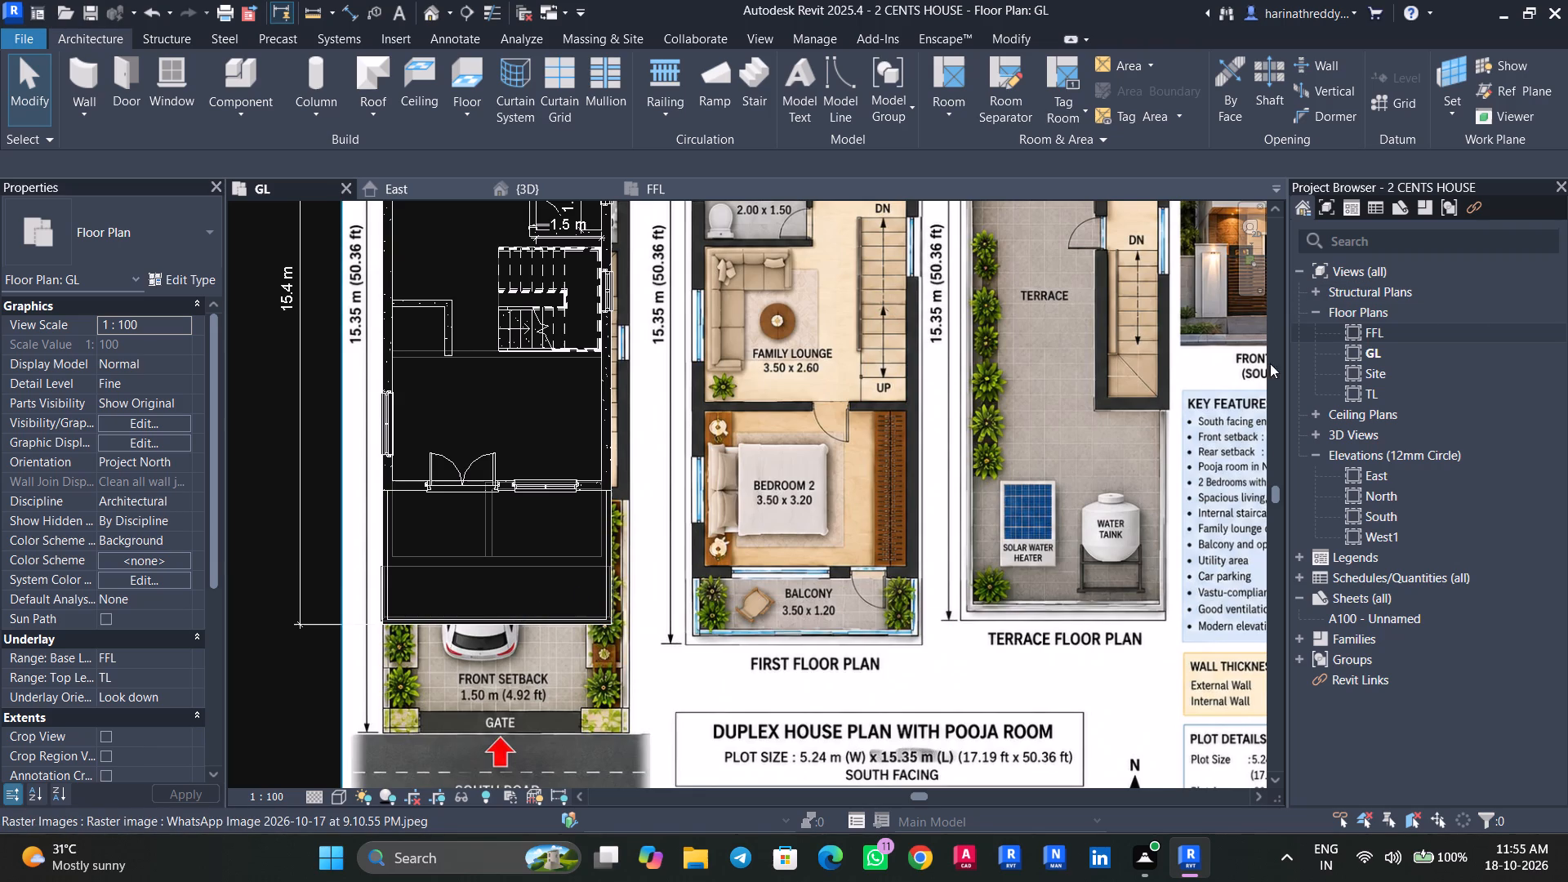
double_click(1383, 330)
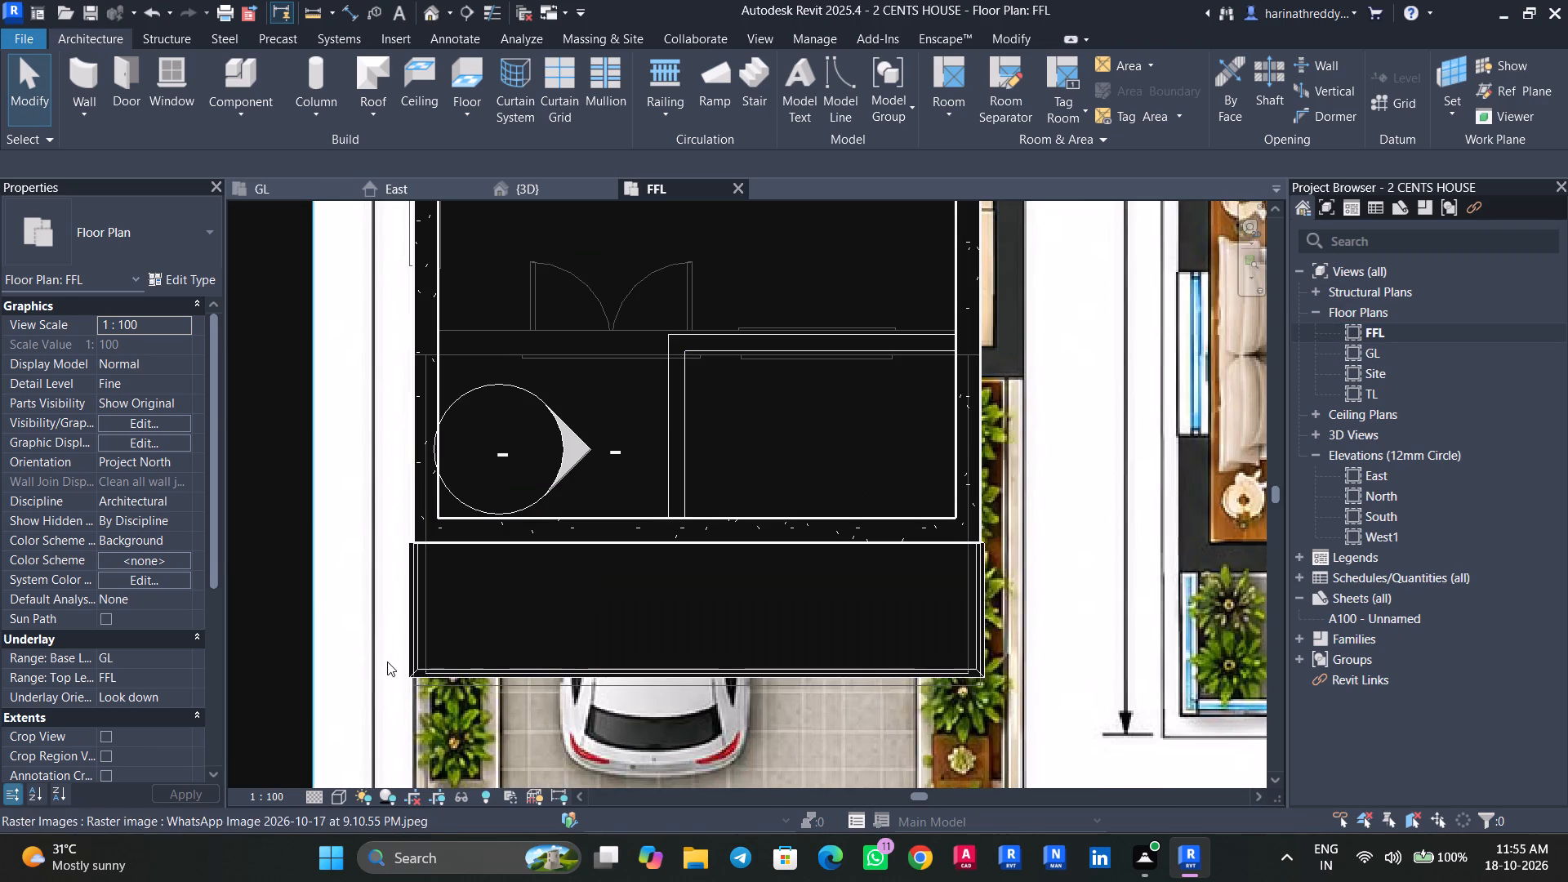
click(404, 653)
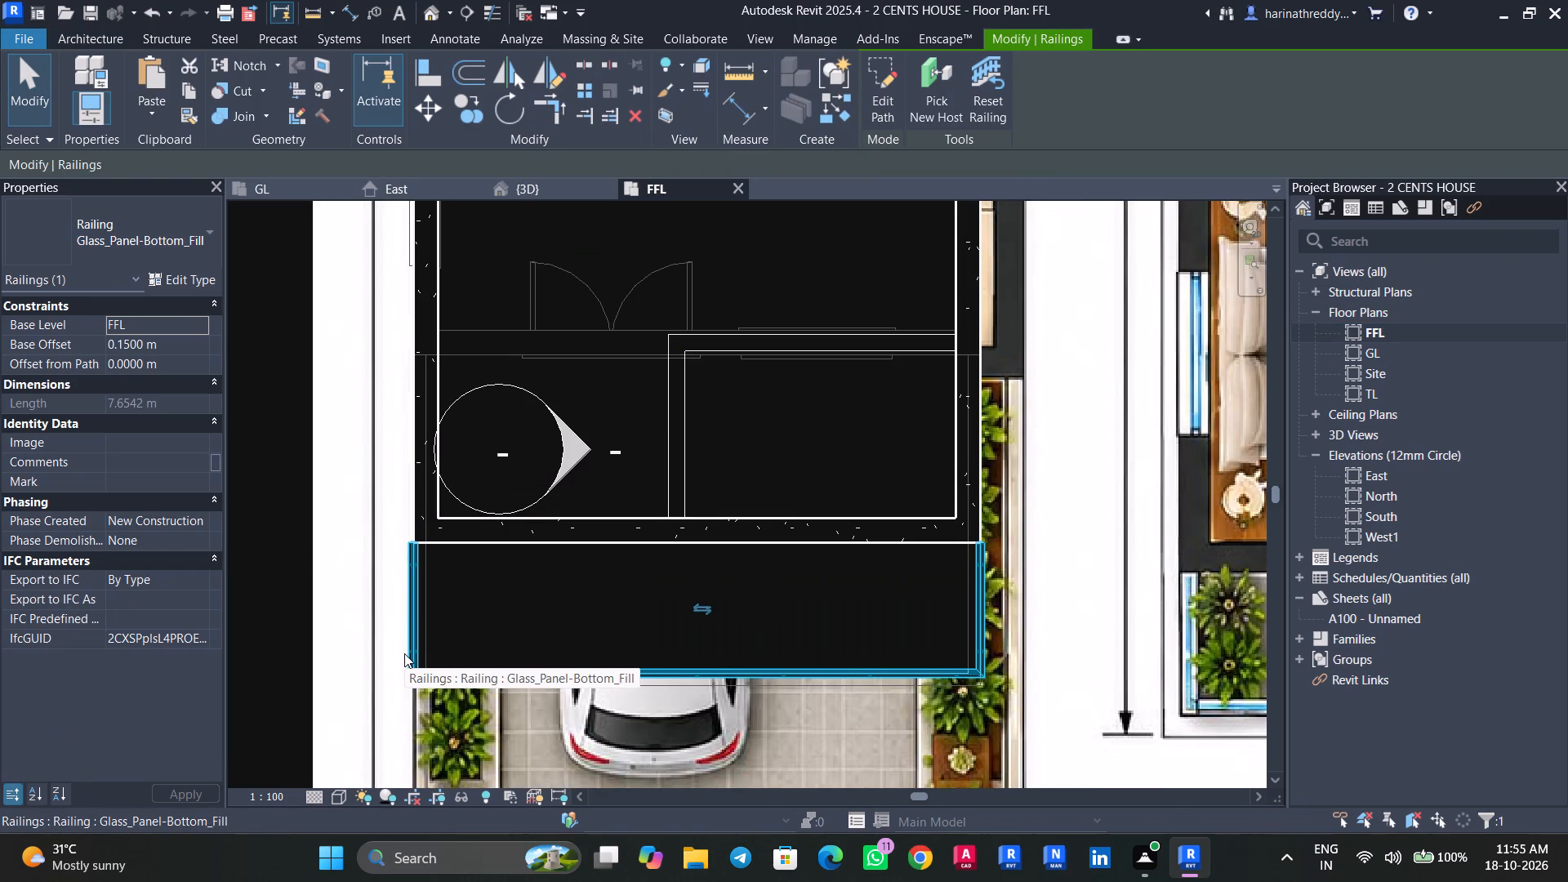
click(888, 98)
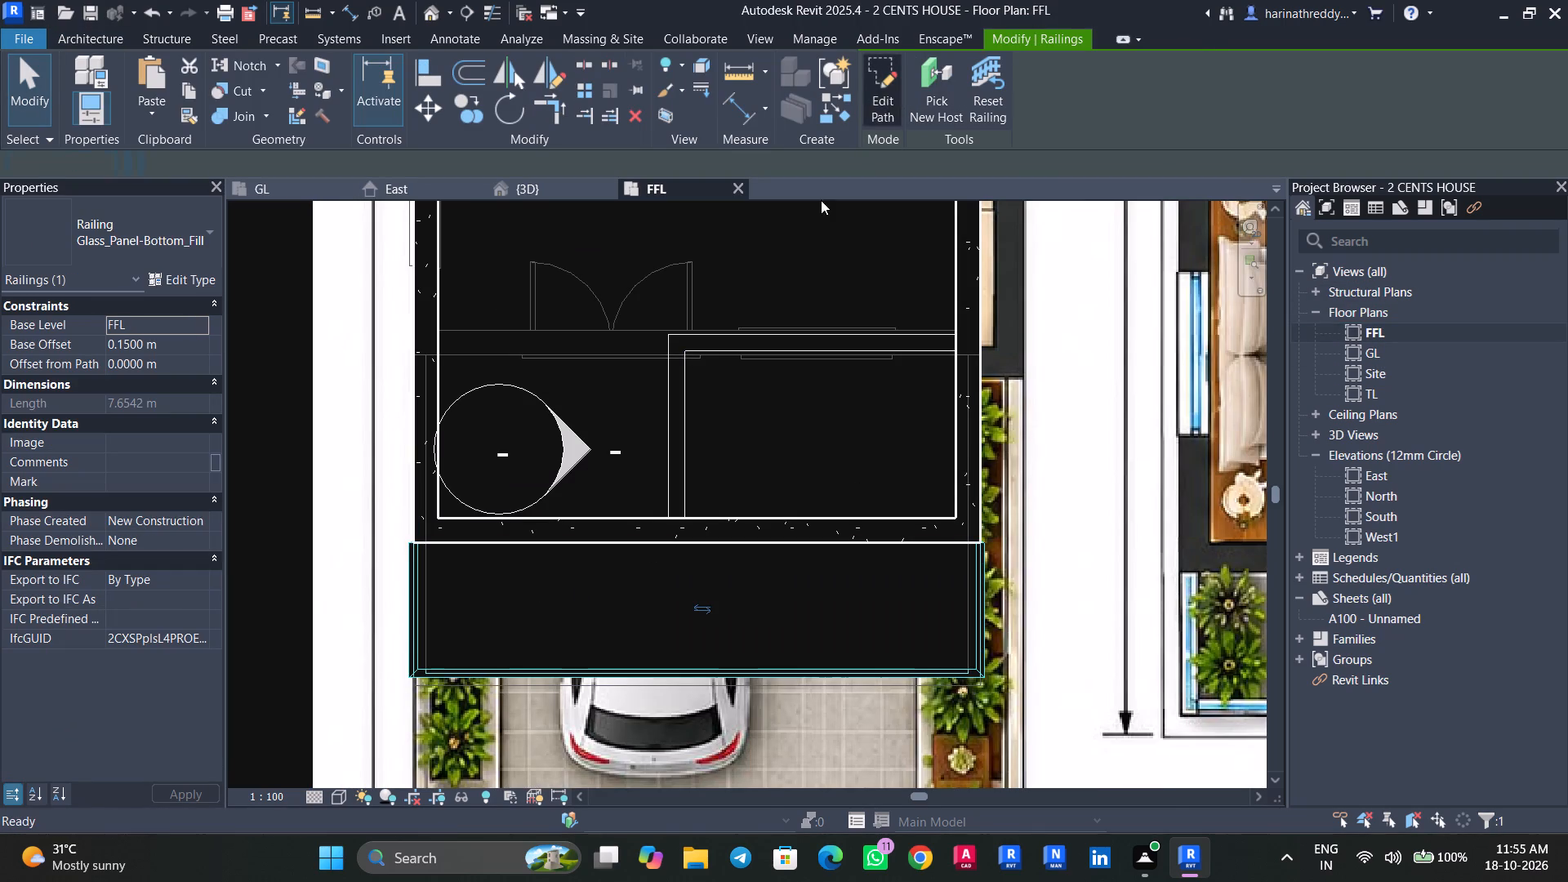
scroll(452, 577, up, 5)
click(374, 593)
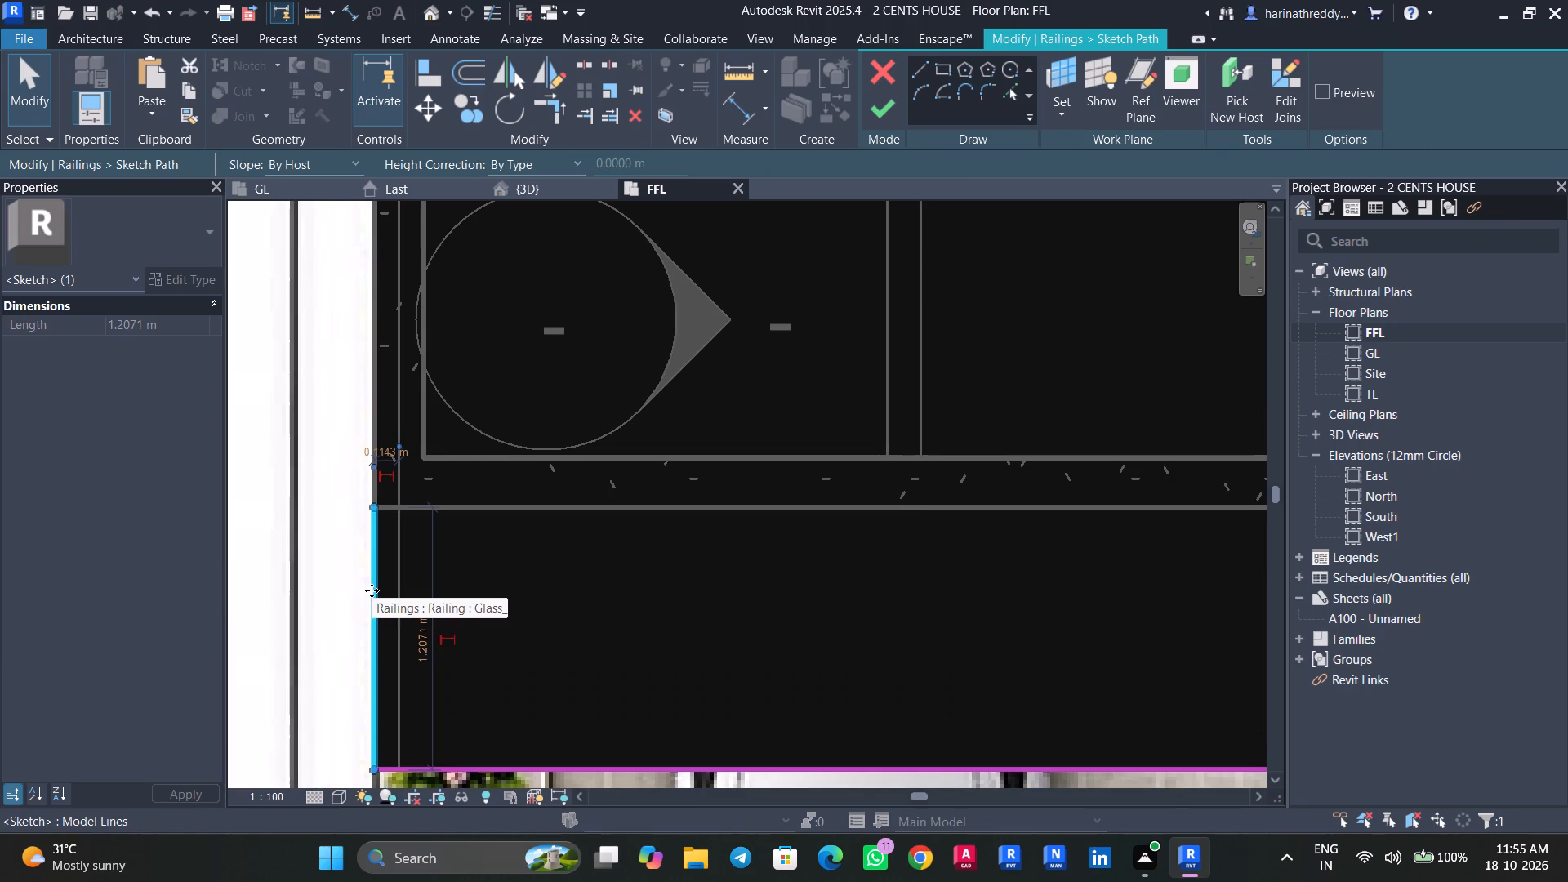
key(Right)
key(Escape)
key(Escape)
click(530, 773)
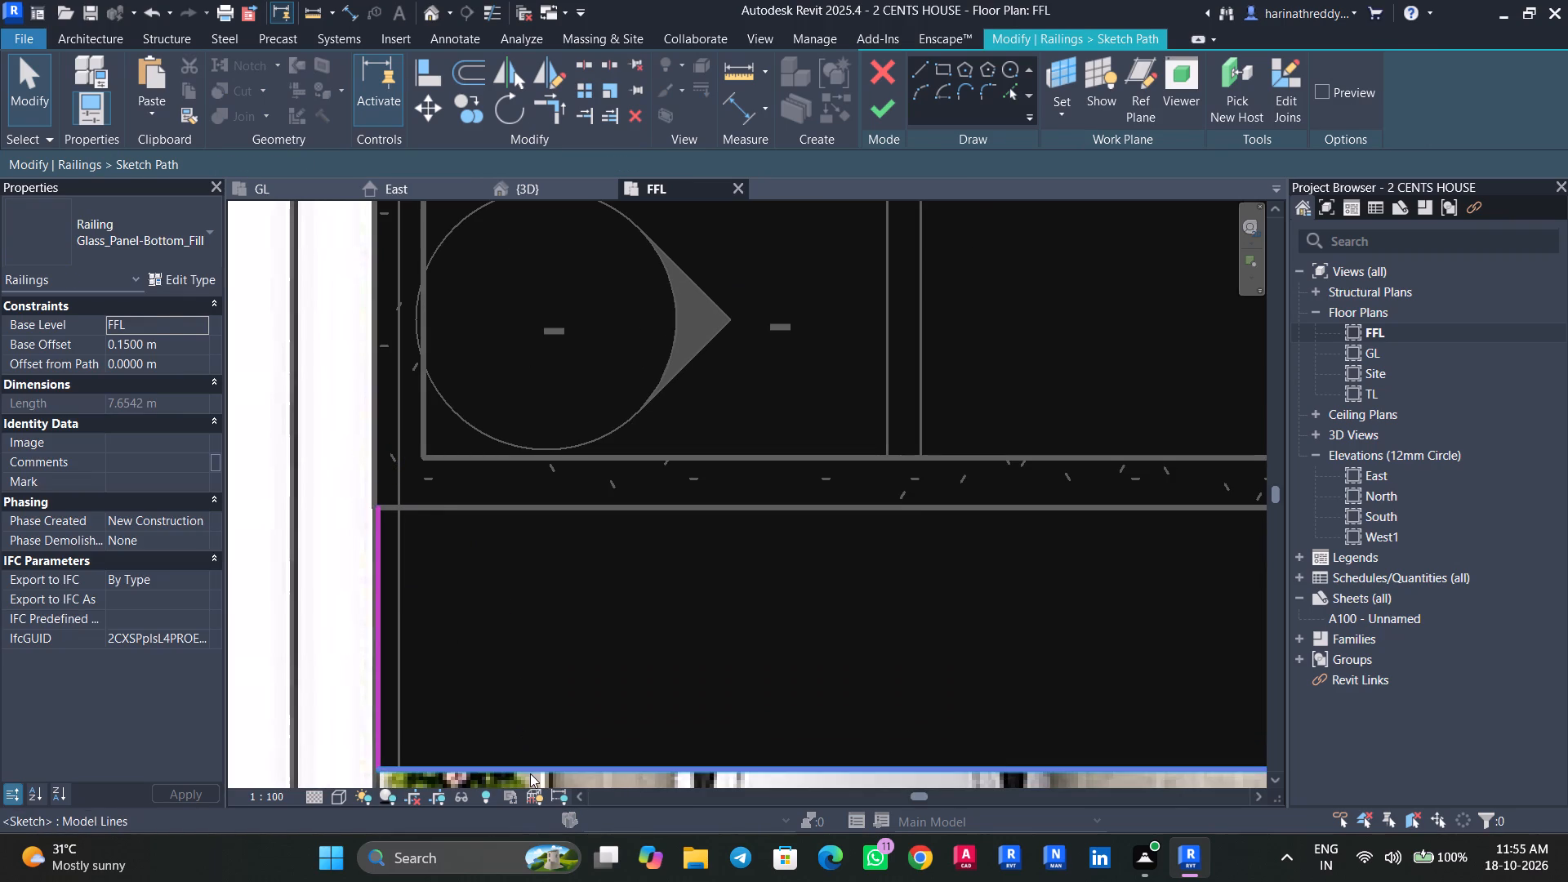
key(Up)
key(Escape)
Nudge the east line of the railing path slightly inward and finish the path sketch.
middle_drag(790, 671, 301, 626)
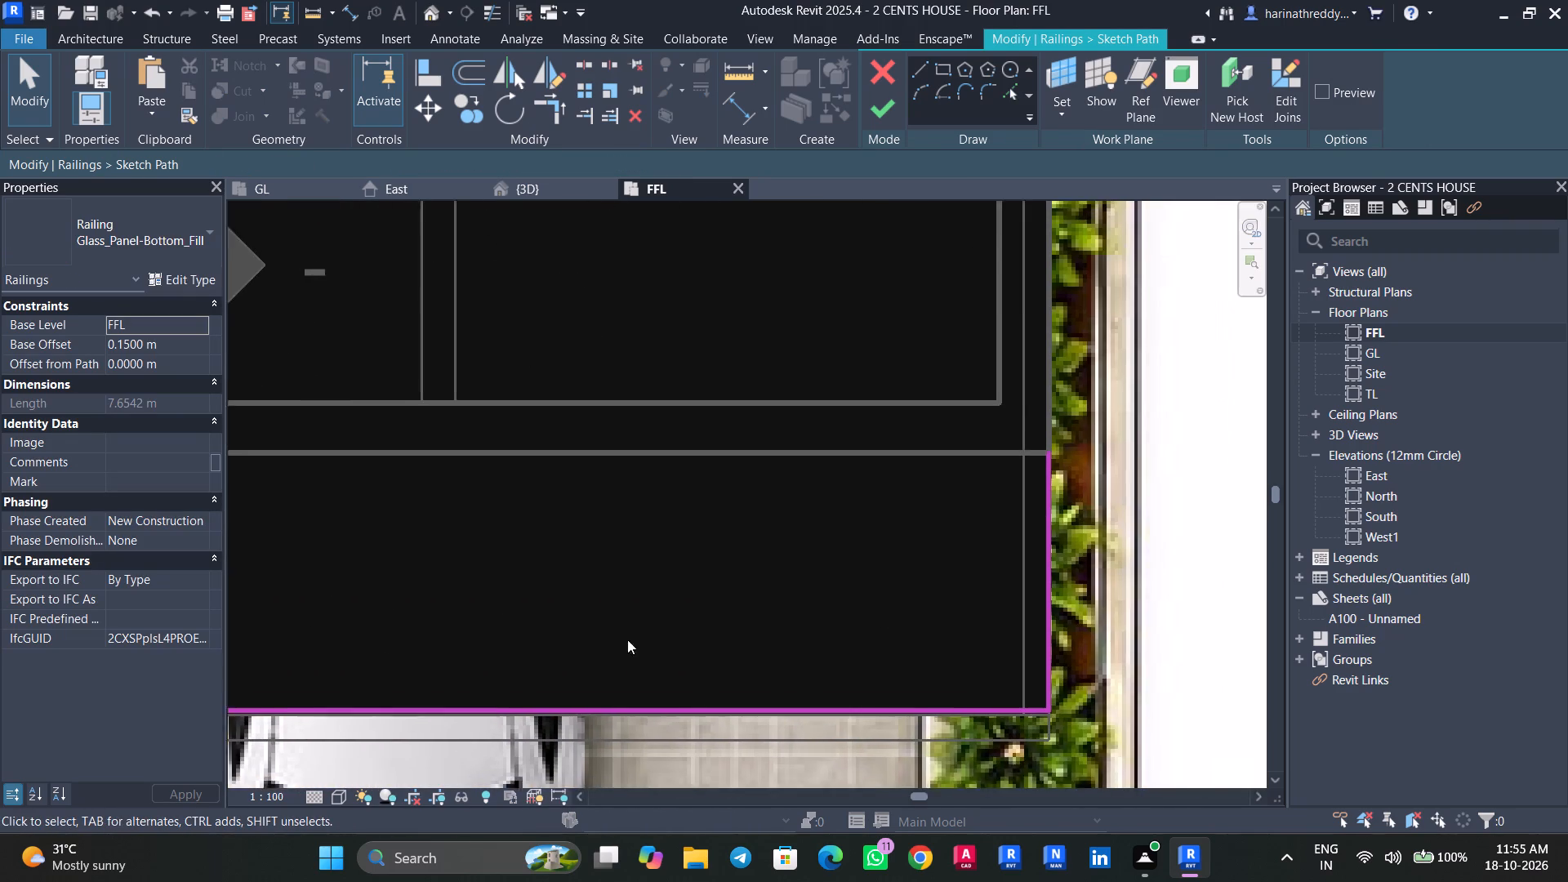
click(1024, 612)
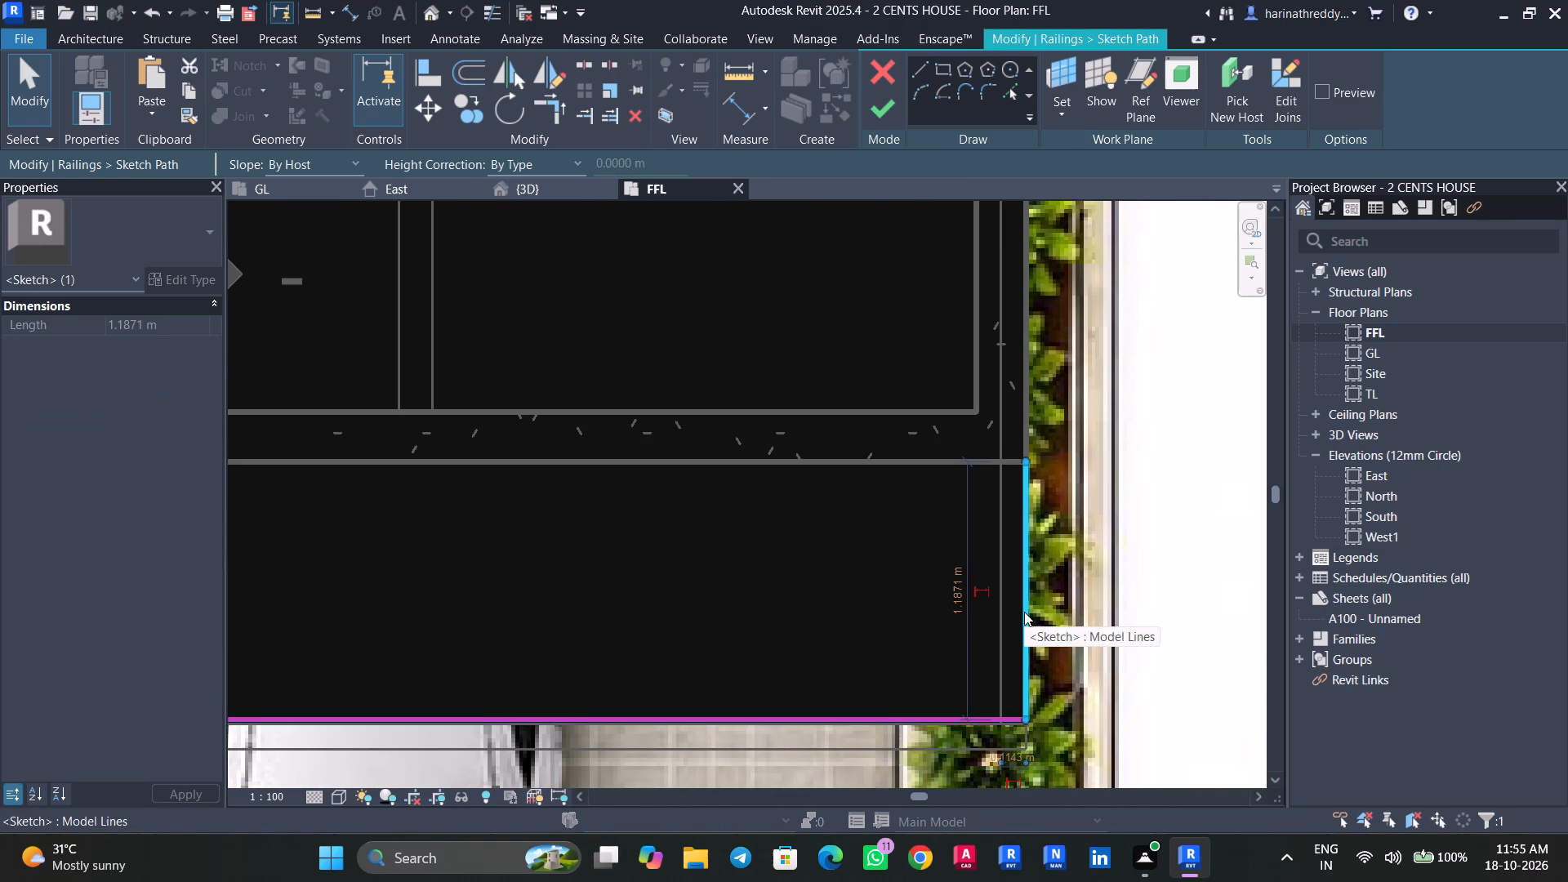
key(Left)
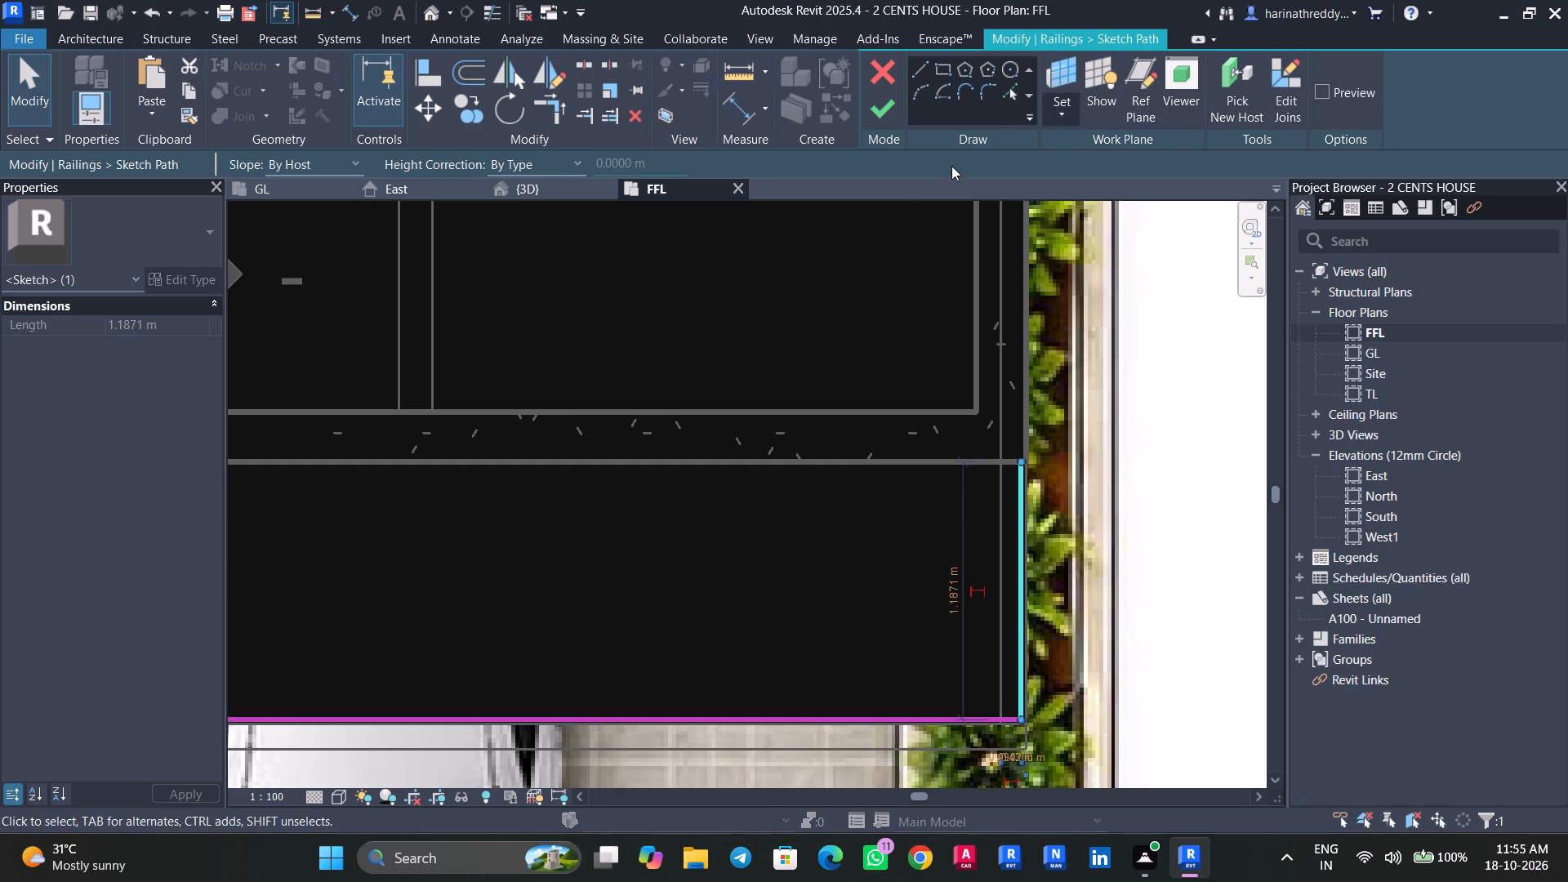
click(887, 118)
key(Escape)
key(Escape)
Check the adjusted railing in 3D against the balconies and gate in the reference front elevation on the GL plan.
click(516, 188)
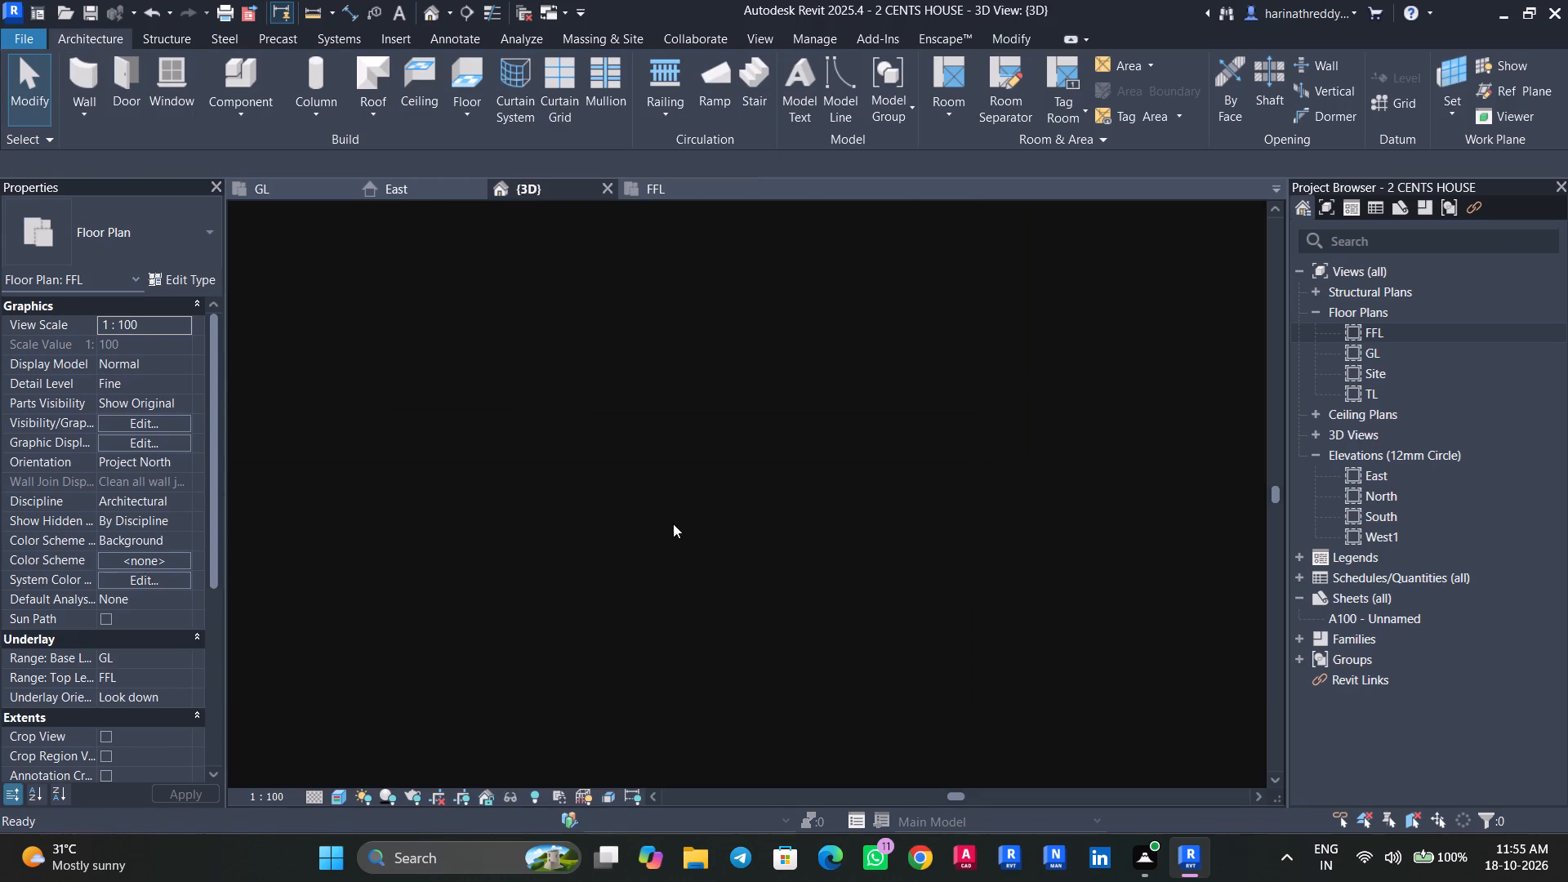
shift+middle_drag(819, 726, 1127, 748)
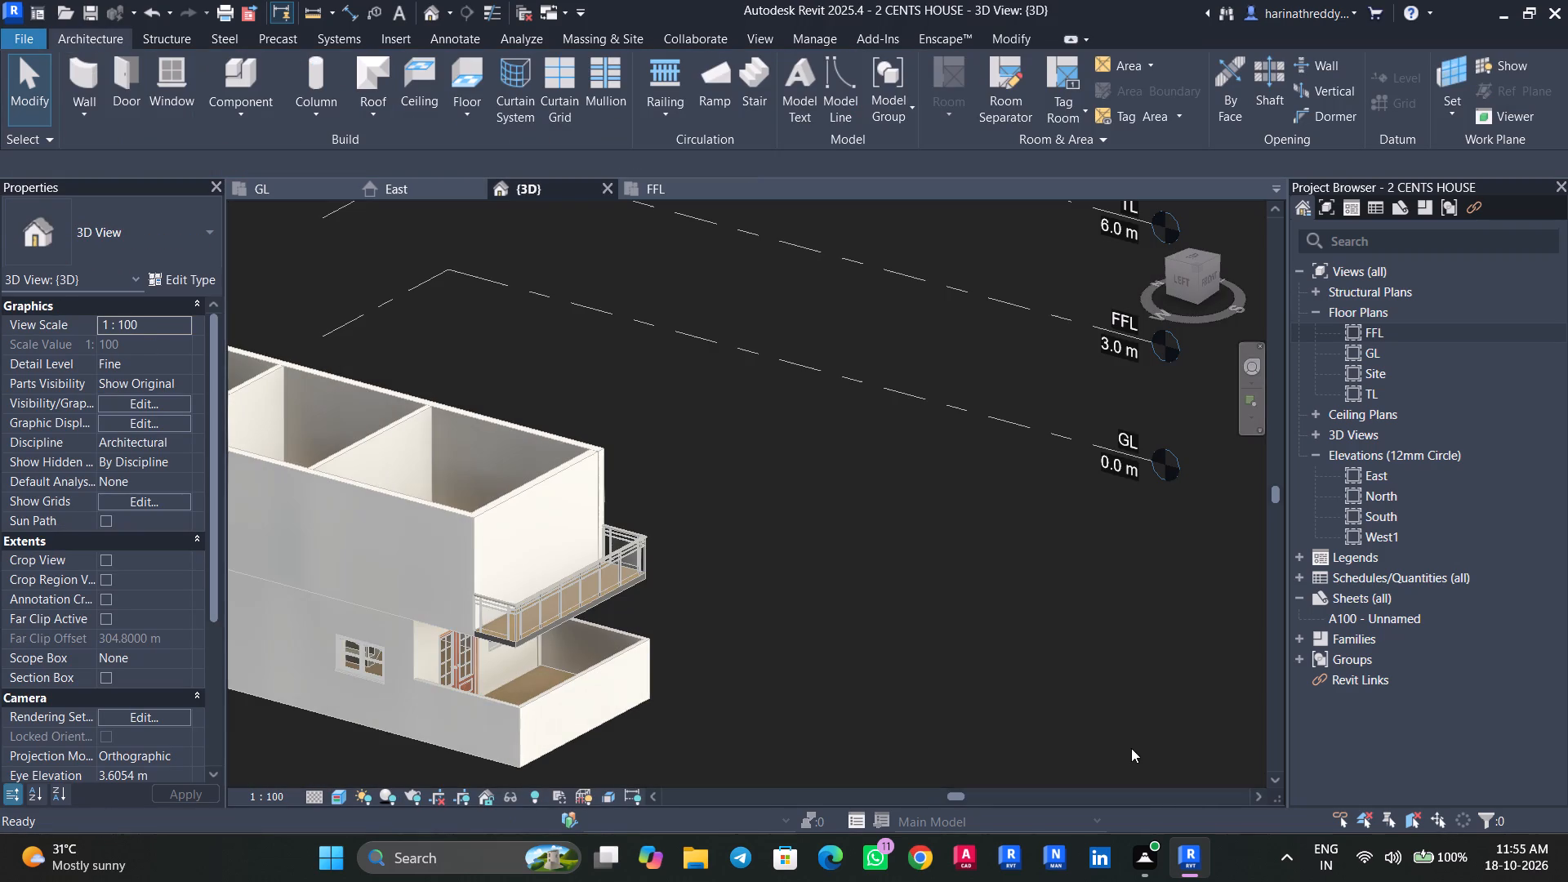
scroll(975, 697, down, 3)
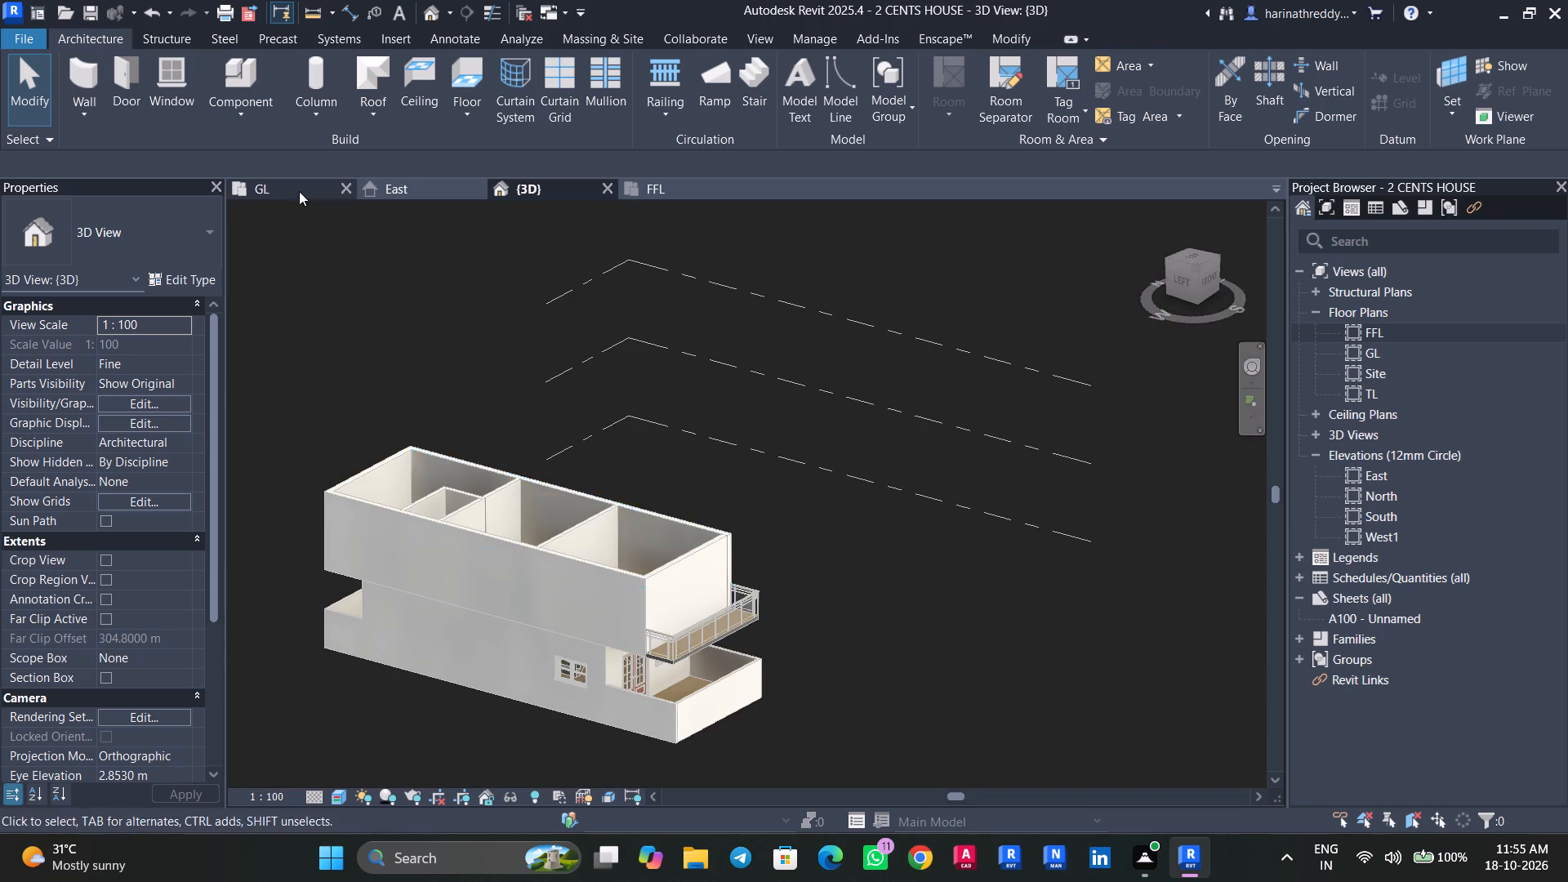
click(299, 191)
scroll(840, 577, down, 4)
scroll(875, 537, up, 4)
middle_drag(991, 518, 615, 755)
scroll(826, 494, up, 4)
middle_drag(890, 498, 822, 572)
scroll(822, 572, up, 1)
middle_drag(820, 572, 757, 620)
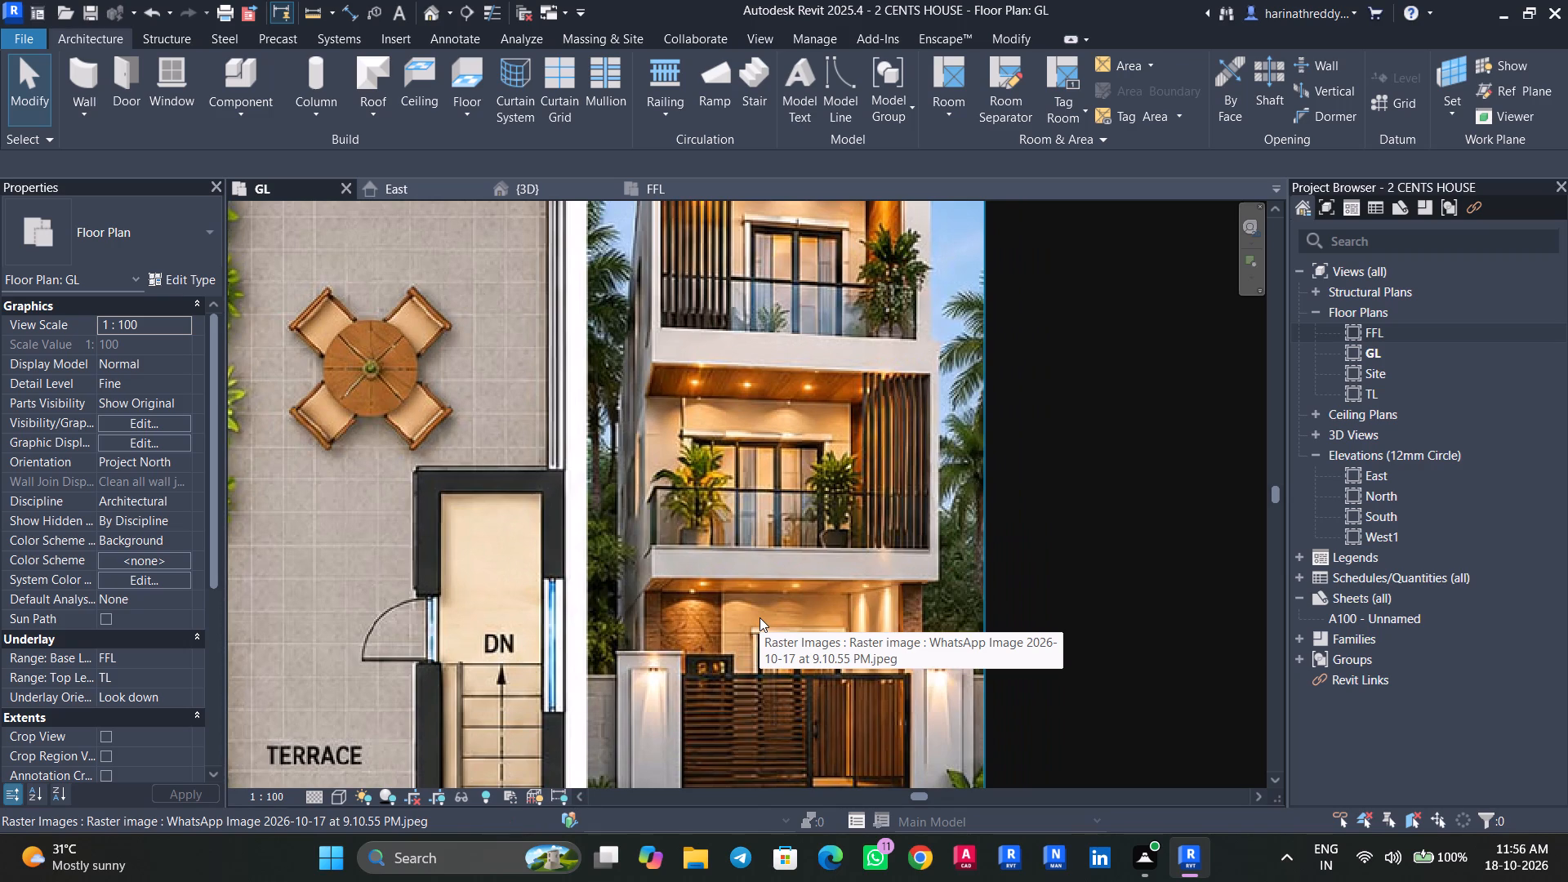
scroll(796, 609, down, 4)
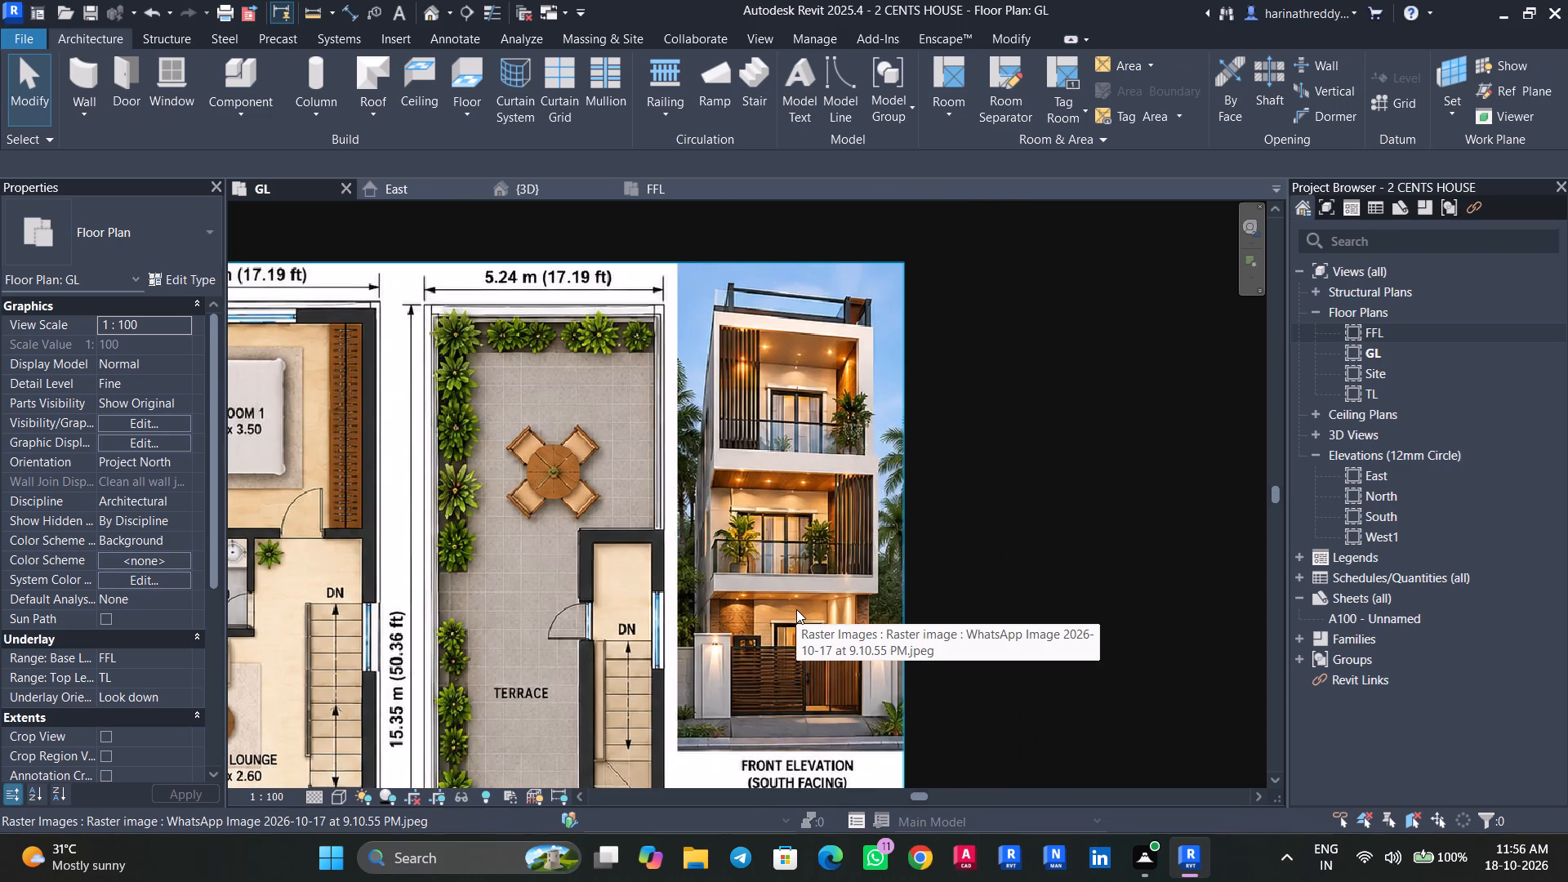
scroll(759, 661, up, 4)
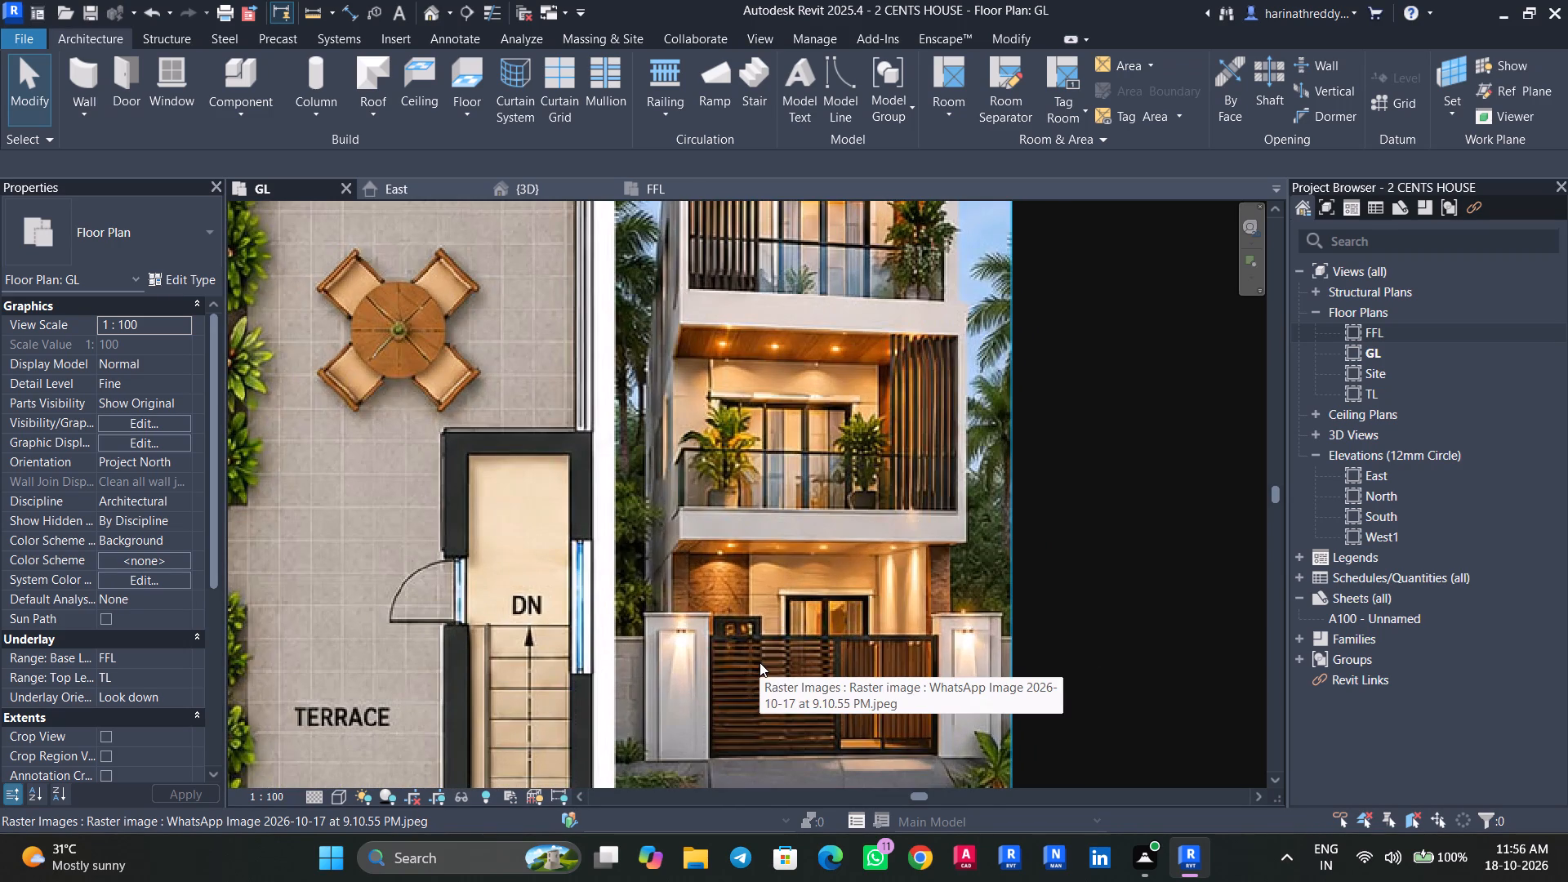
scroll(759, 662, down, 3)
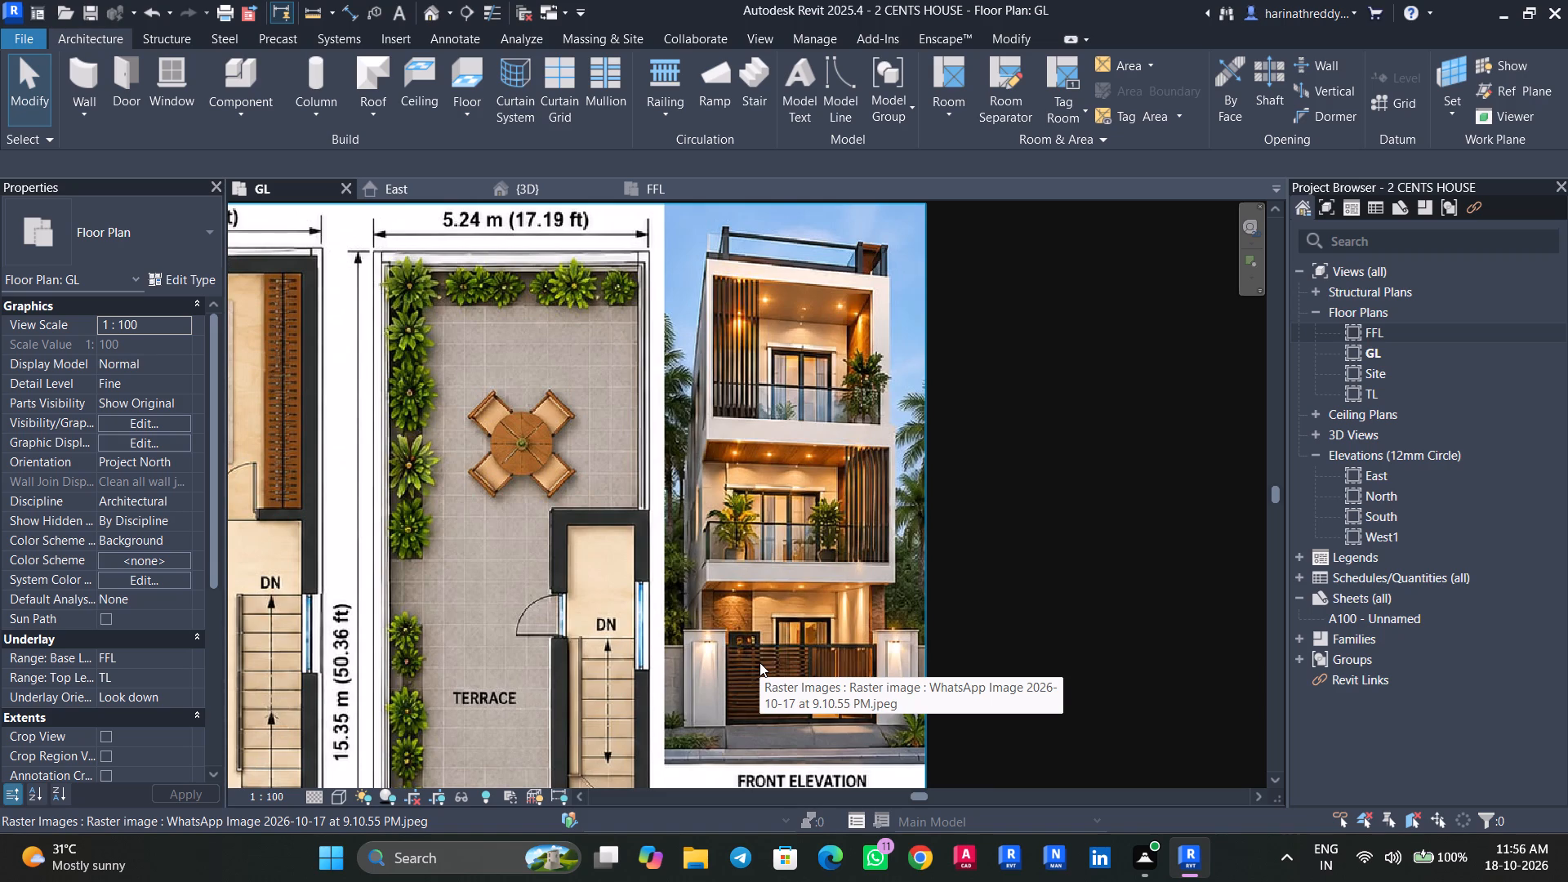
scroll(761, 661, down, 4)
middle_drag(761, 661, 792, 603)
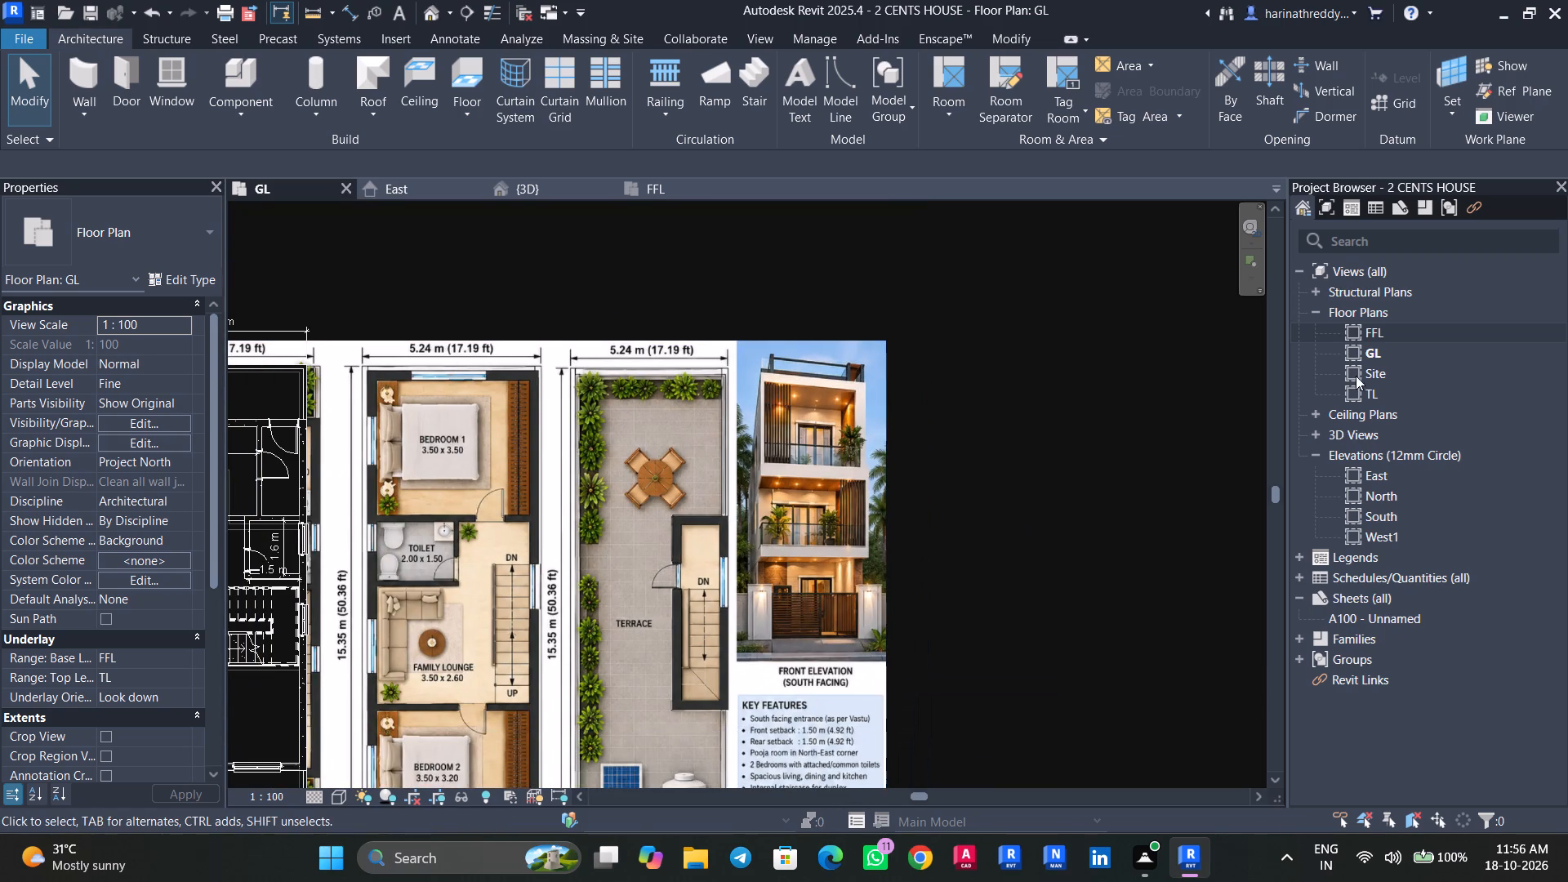
Compare the FFL plan with the reference first floor plan, and inspect the south balcony in 3D.
double_click(1384, 335)
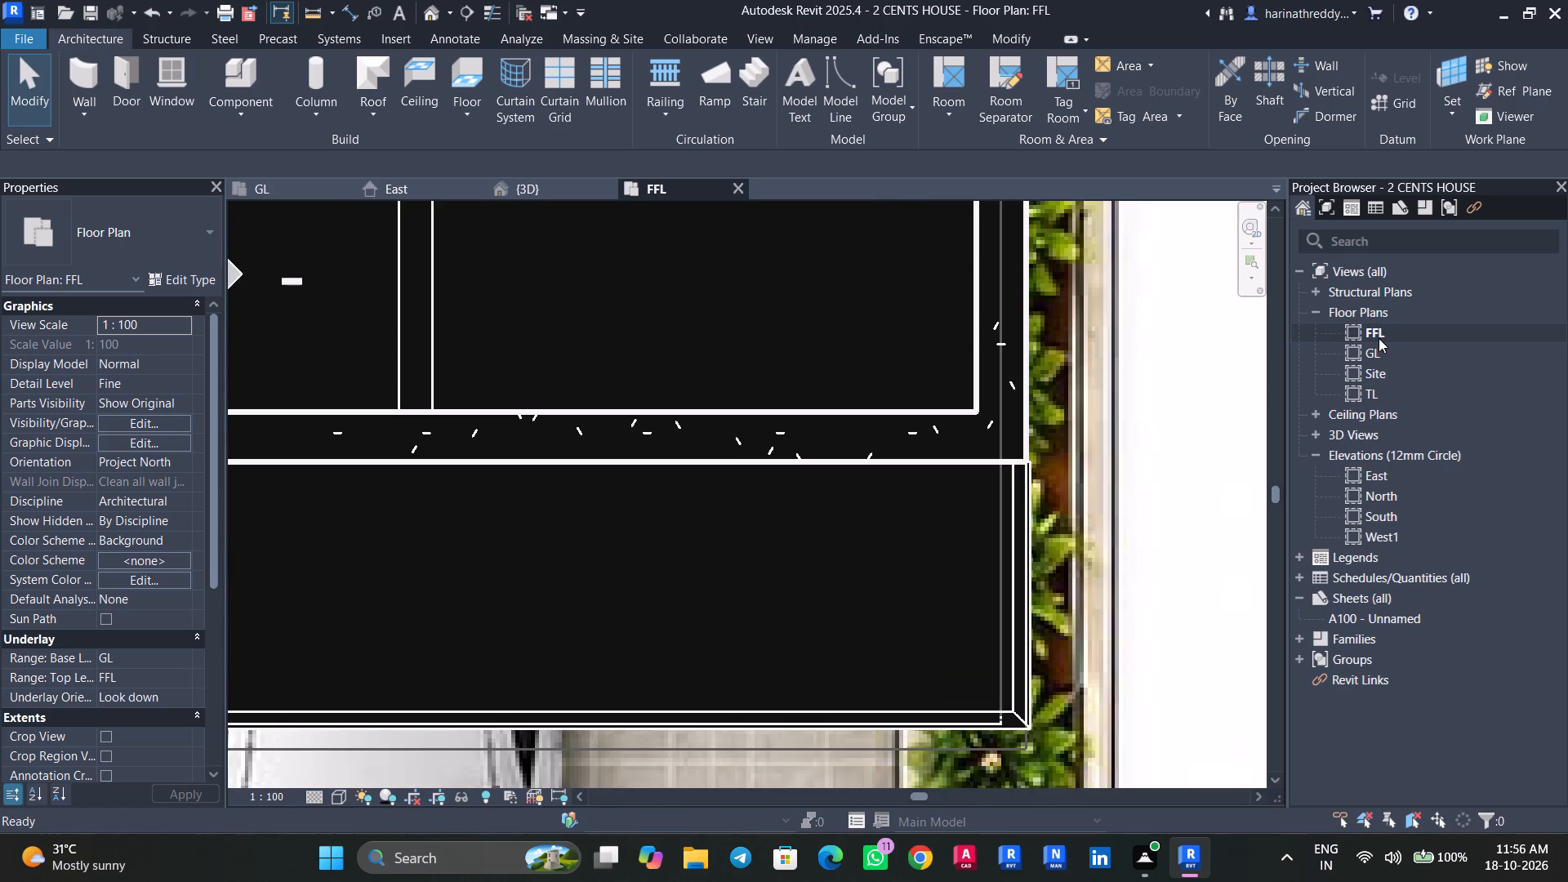
scroll(791, 513, down, 7)
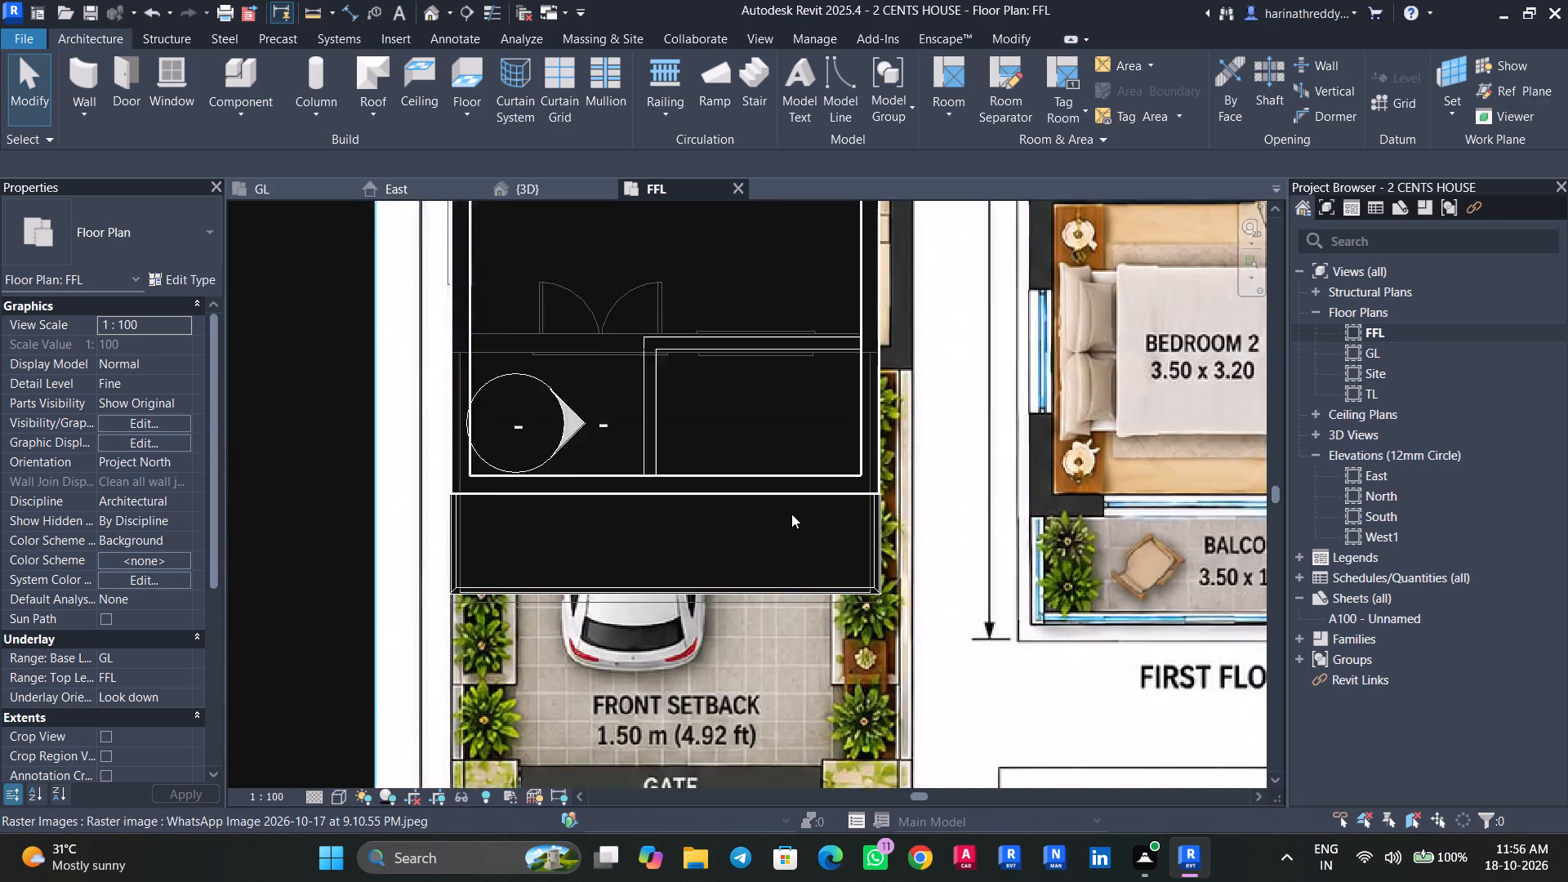
scroll(791, 514, down, 1)
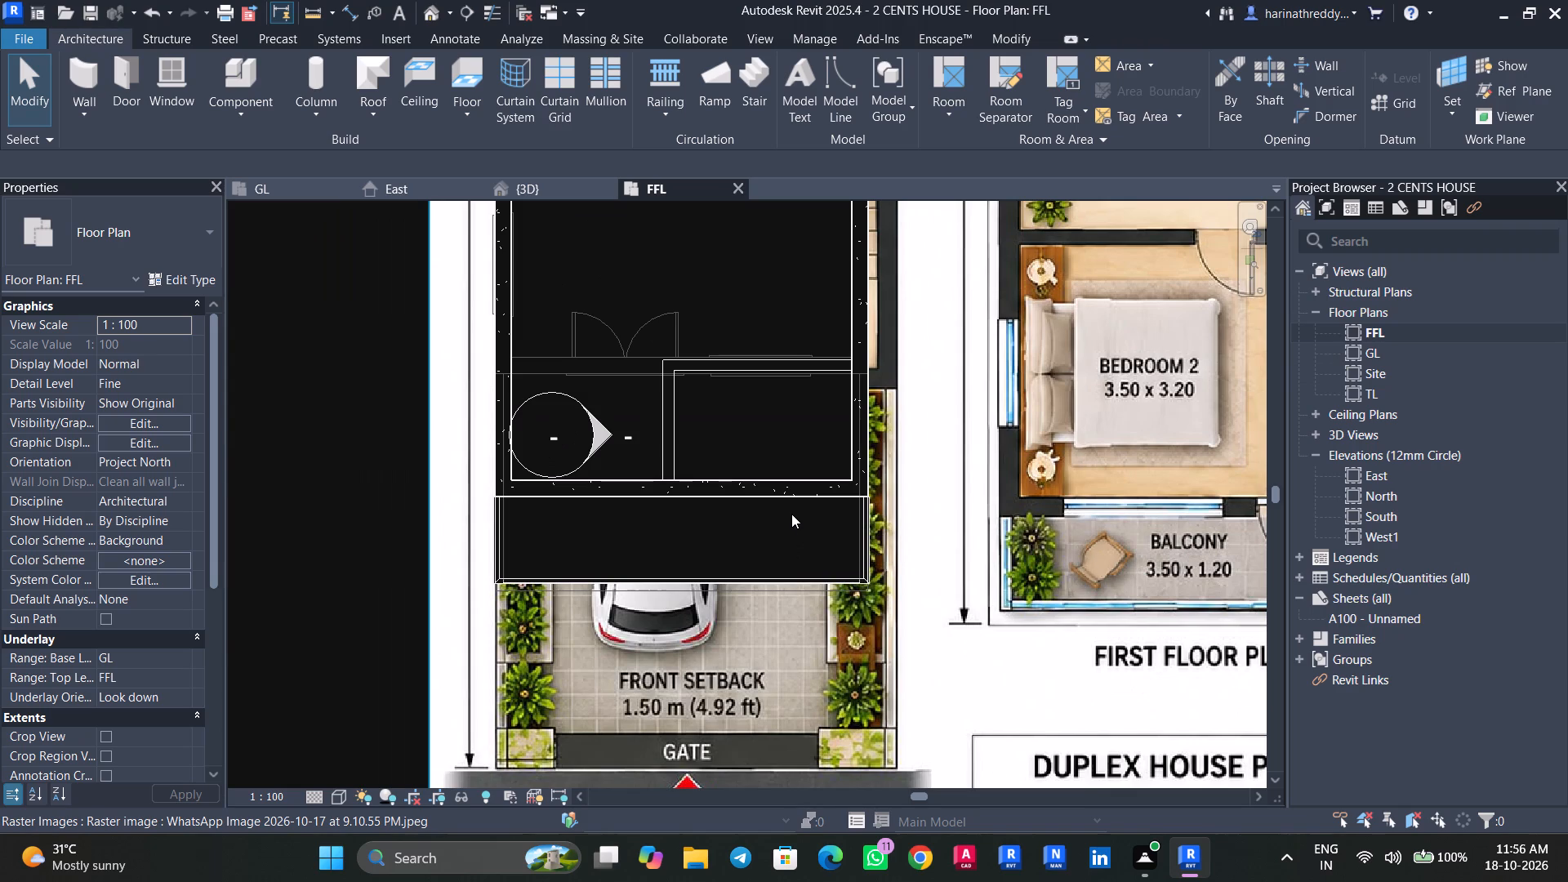
middle_drag(791, 514, 813, 608)
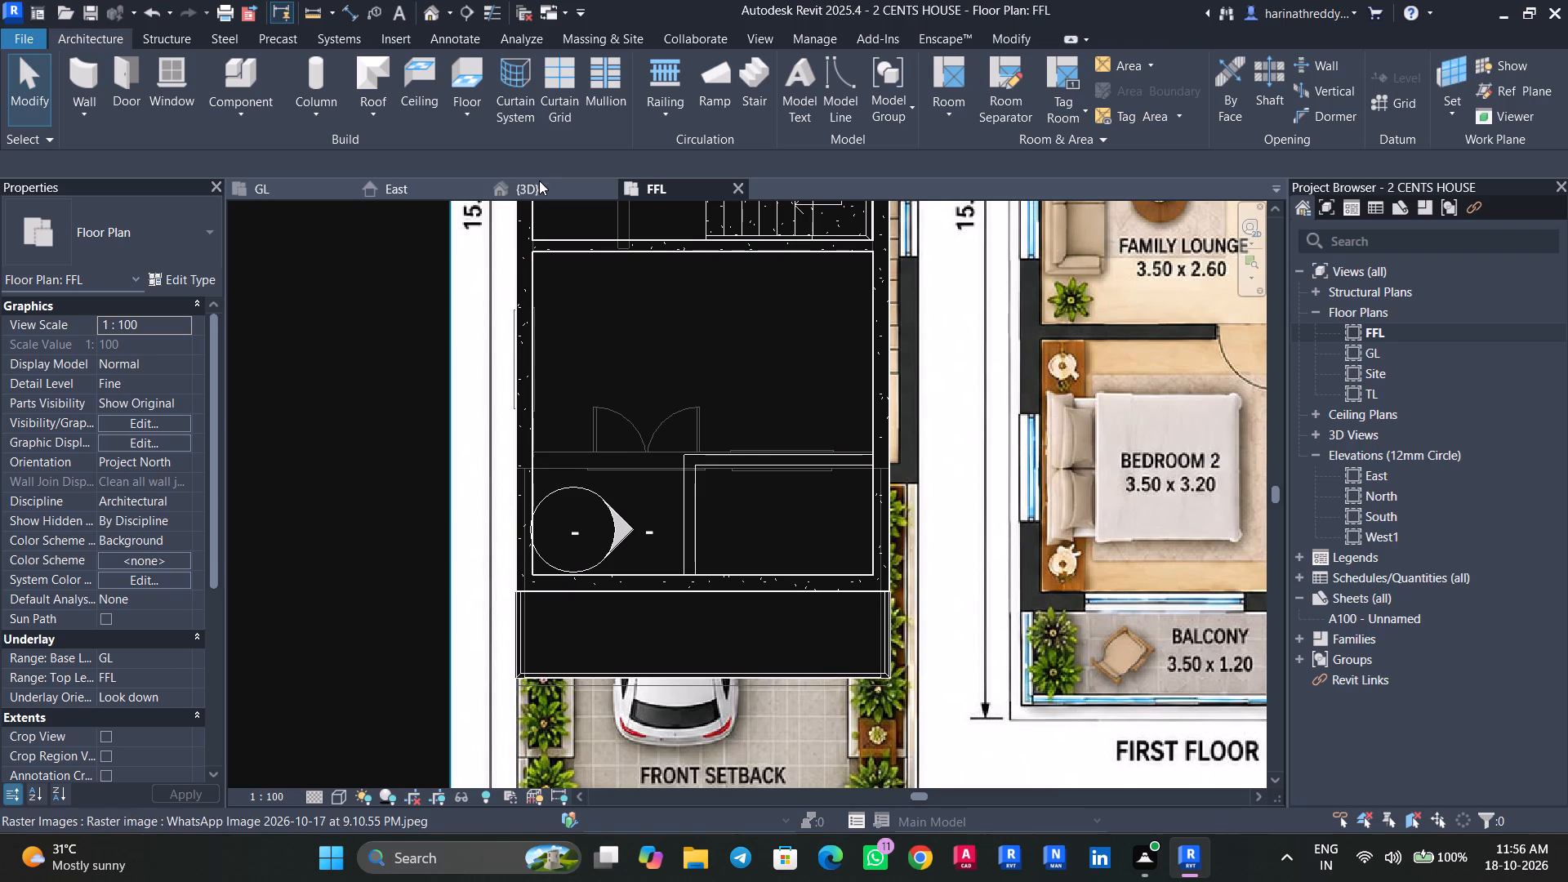
scroll(622, 453, down, 3)
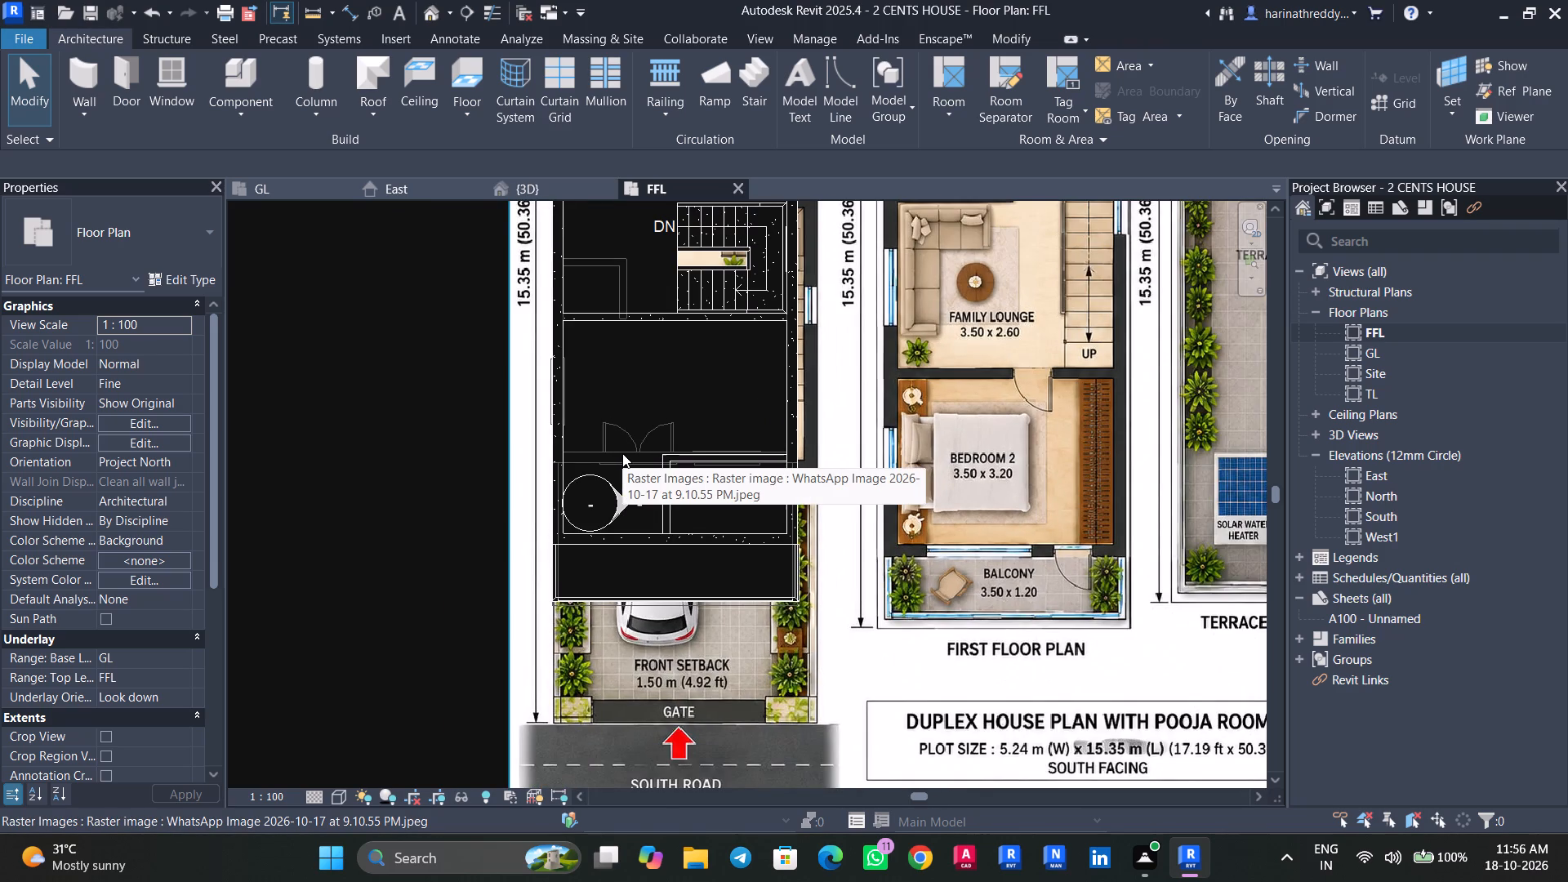
middle_drag(622, 453, 622, 564)
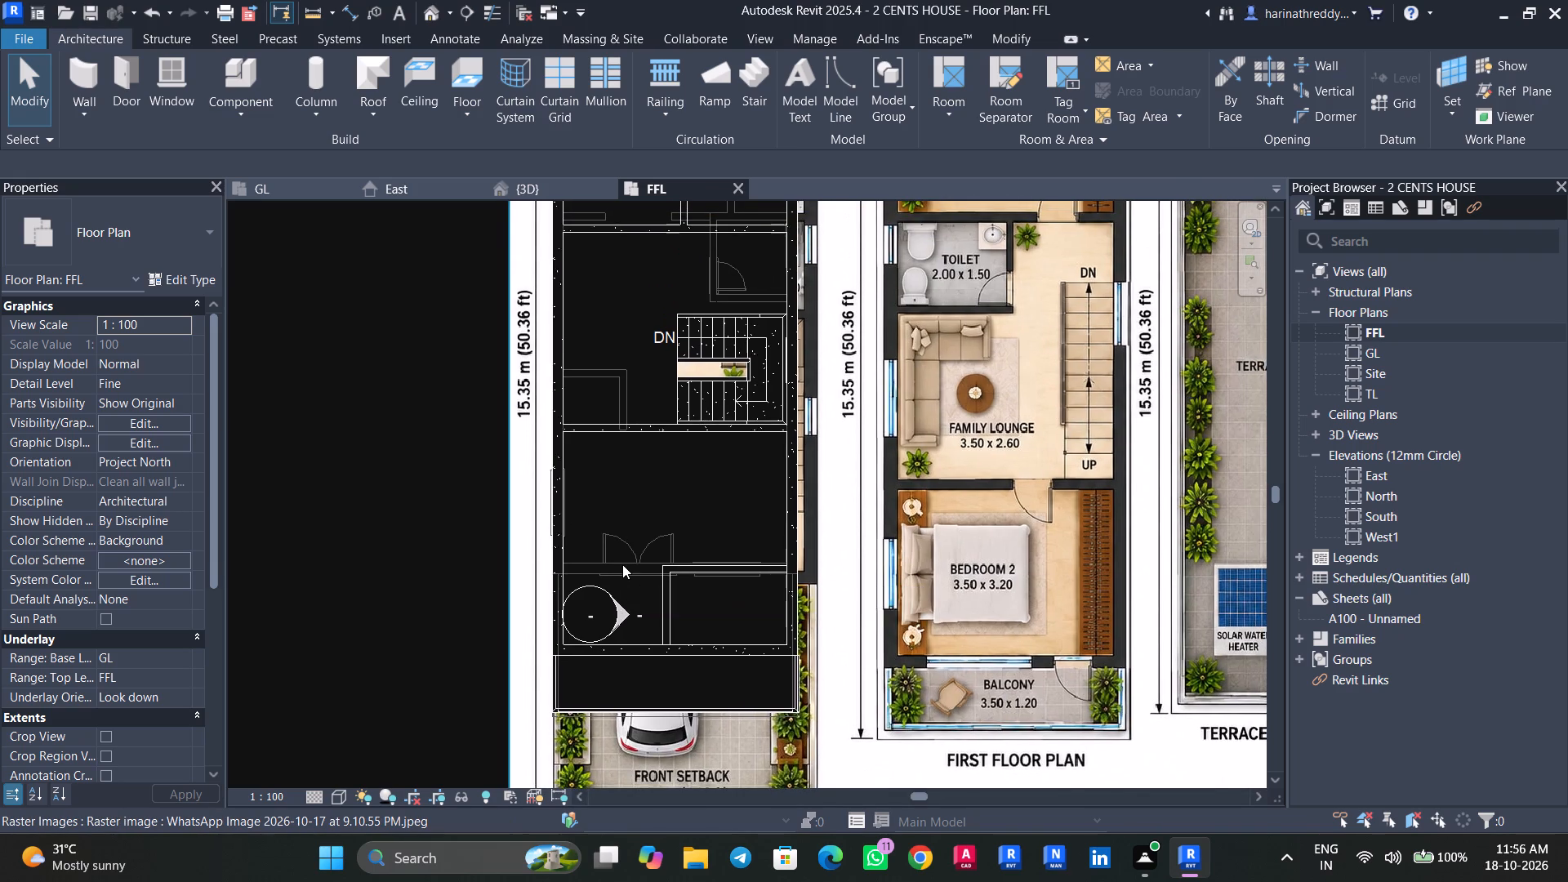
scroll(622, 564, down, 2)
middle_drag(638, 523, 663, 688)
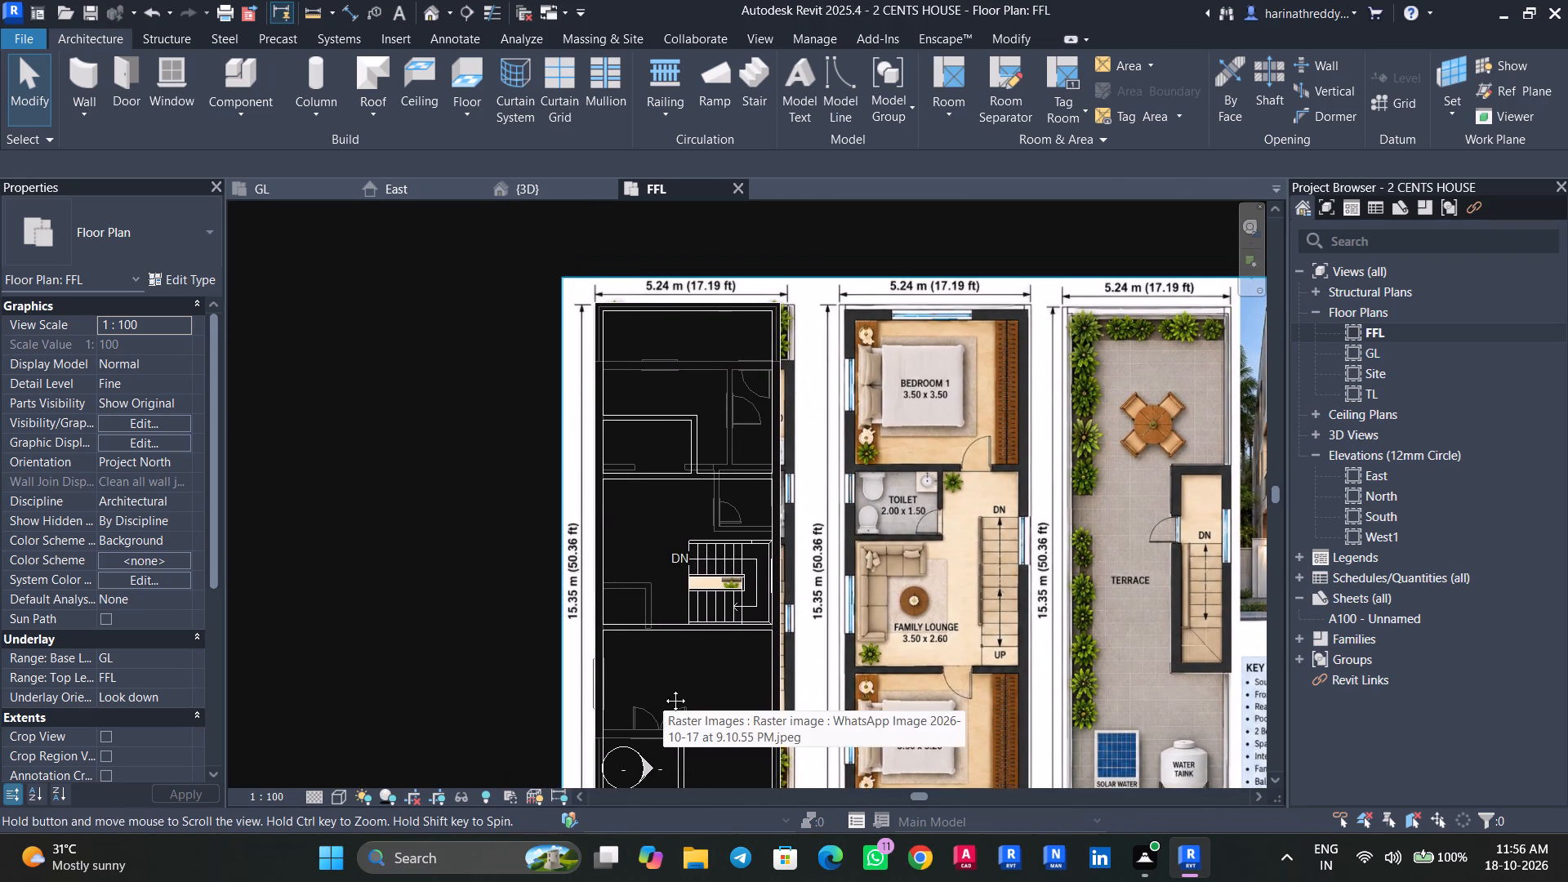
middle_drag(663, 688, 671, 444)
click(541, 182)
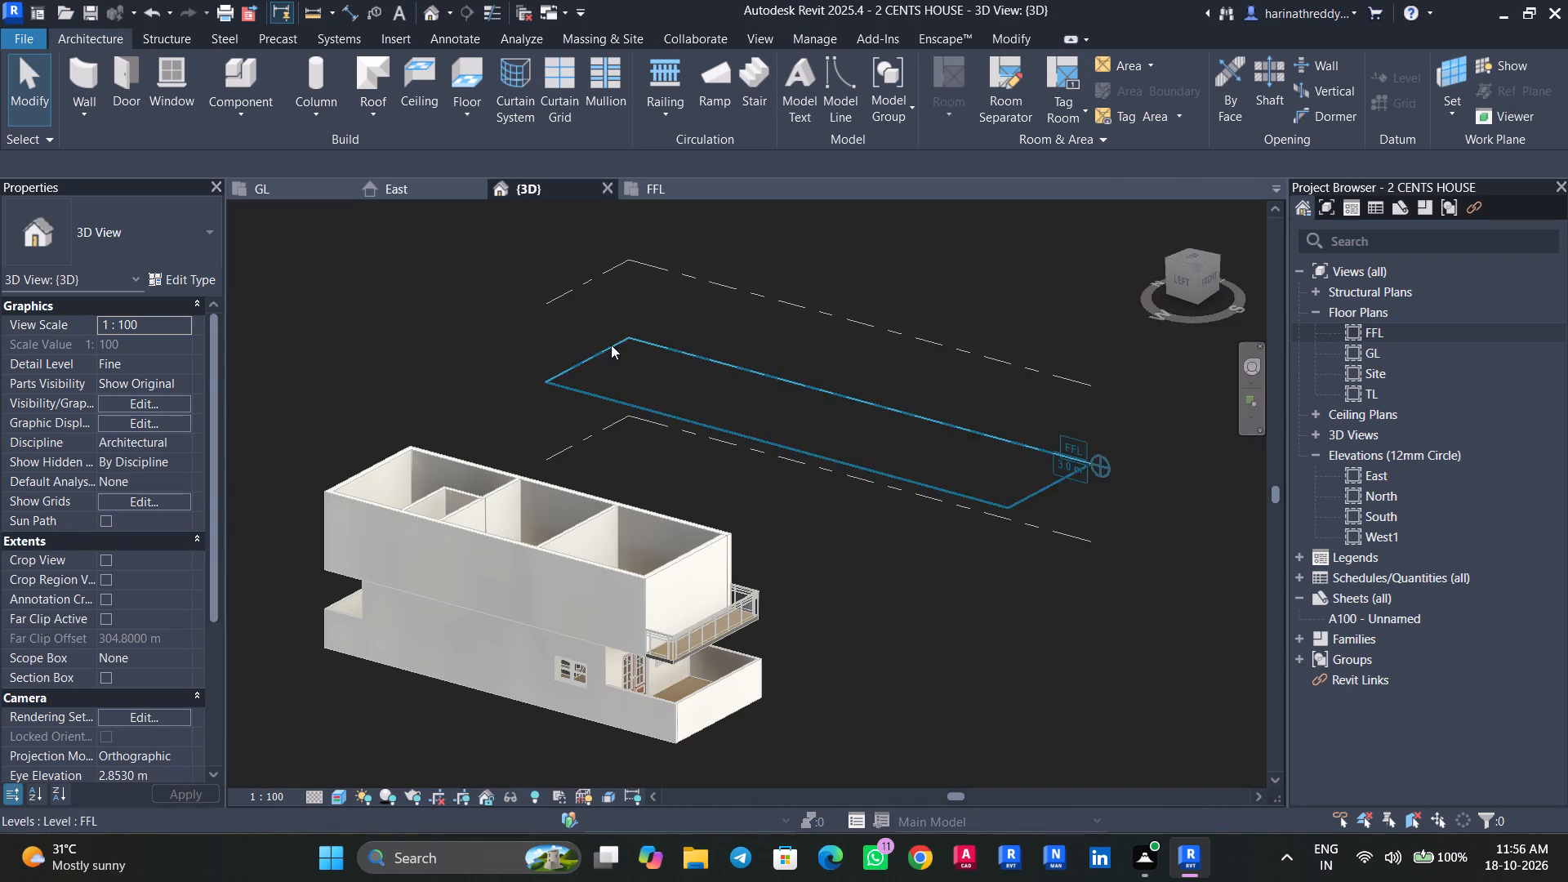
scroll(748, 721, up, 4)
scroll(655, 688, up, 1)
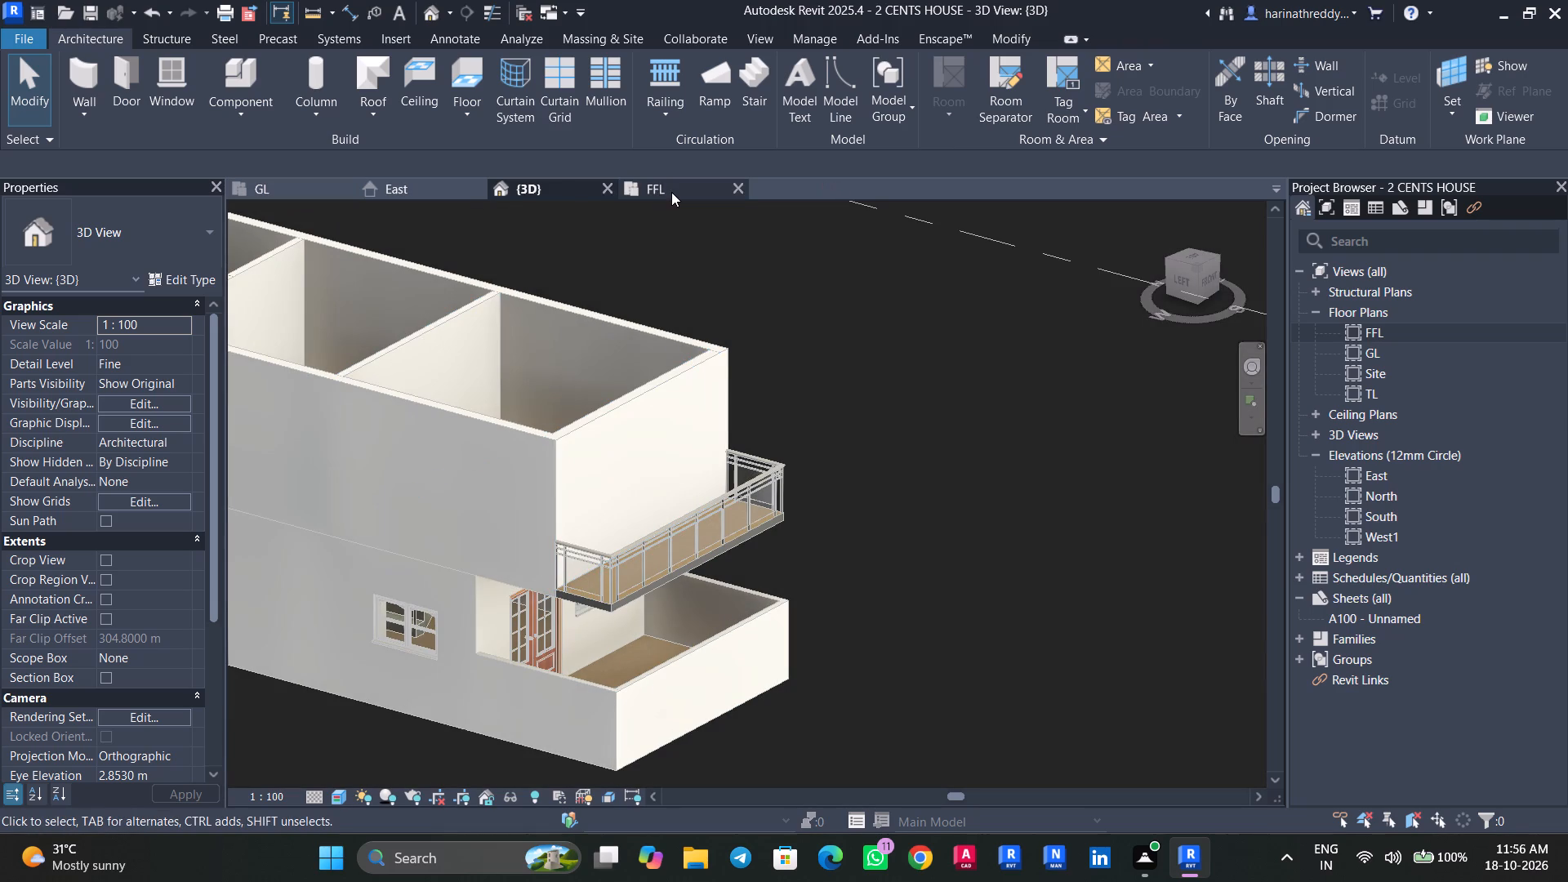
Examine the reference first floor plan's balcony and rooms and the front elevation from the GL plan, comparing with the 3D model.
click(273, 193)
scroll(626, 628, down, 1)
middle_drag(635, 626, 742, 443)
scroll(693, 632, up, 1)
middle_drag(702, 626, 761, 529)
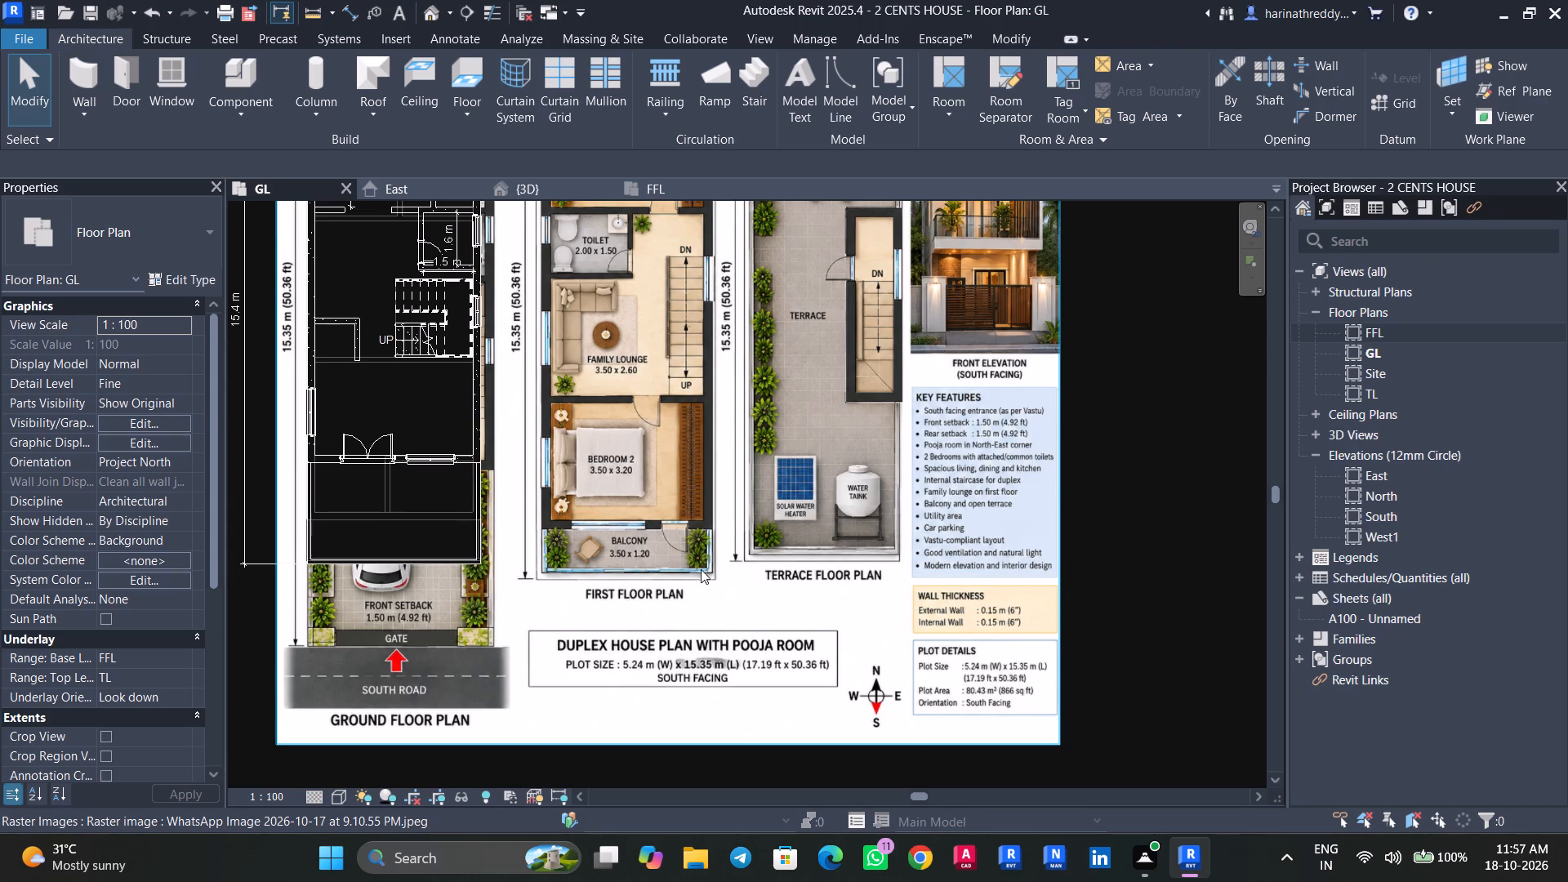
scroll(385, 575, up, 3)
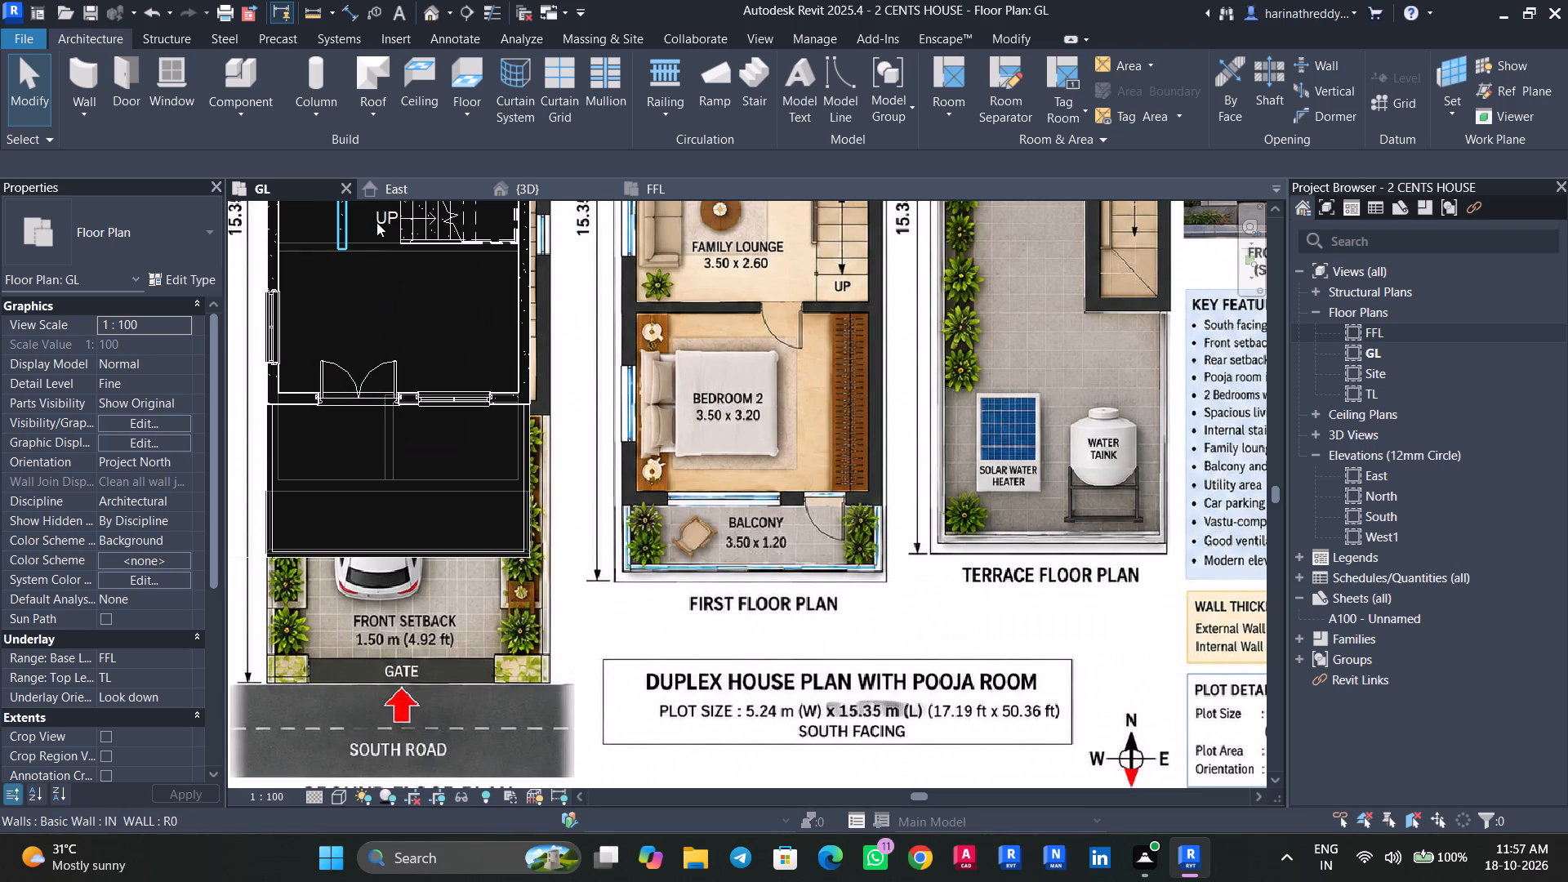
click(531, 196)
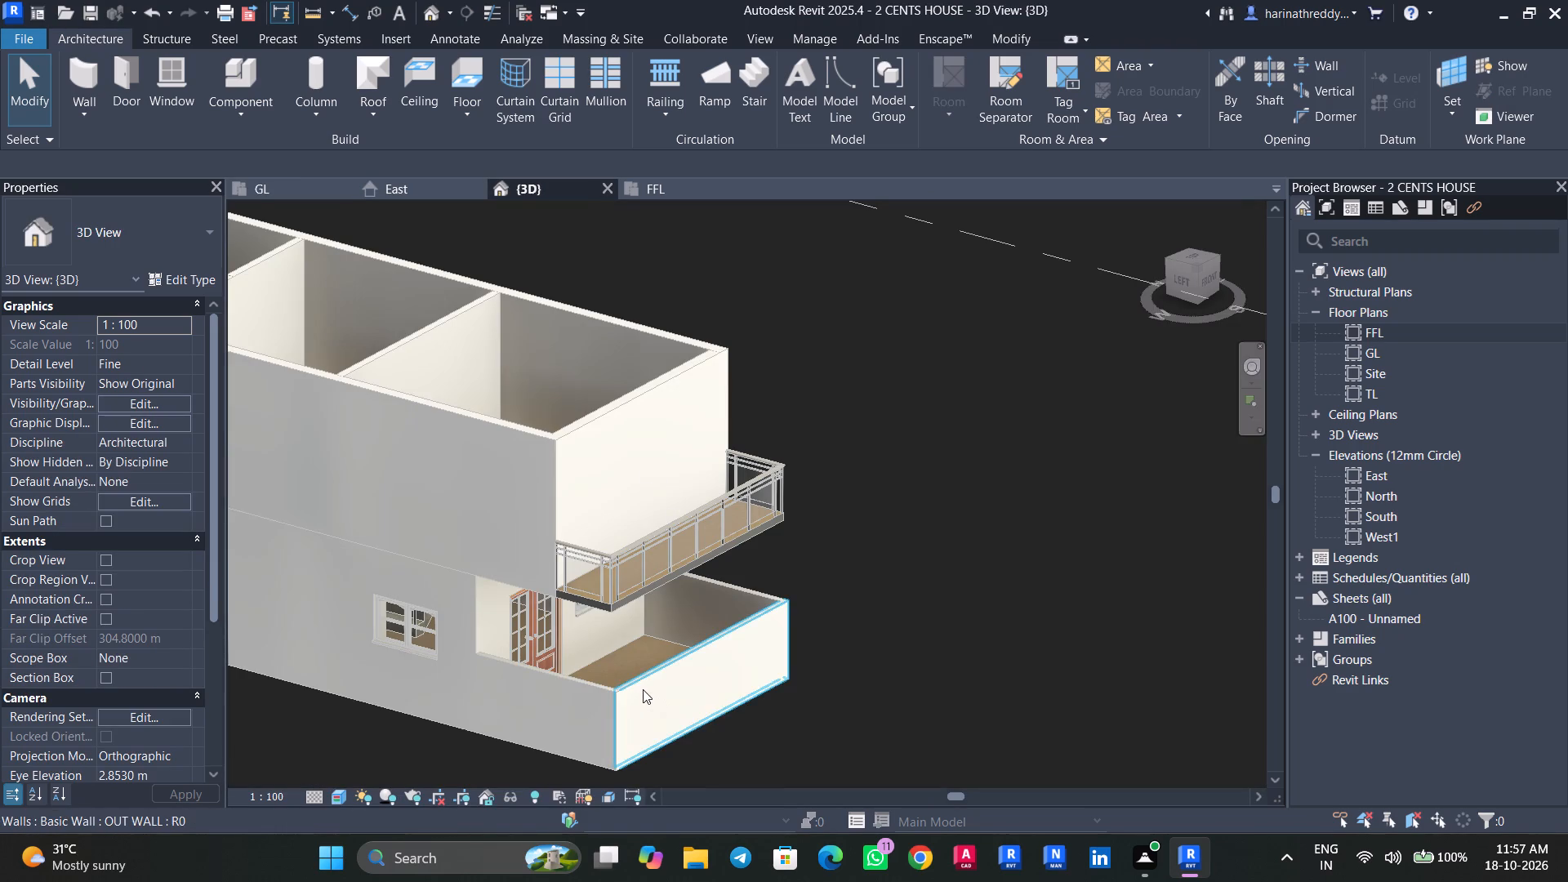
click(274, 189)
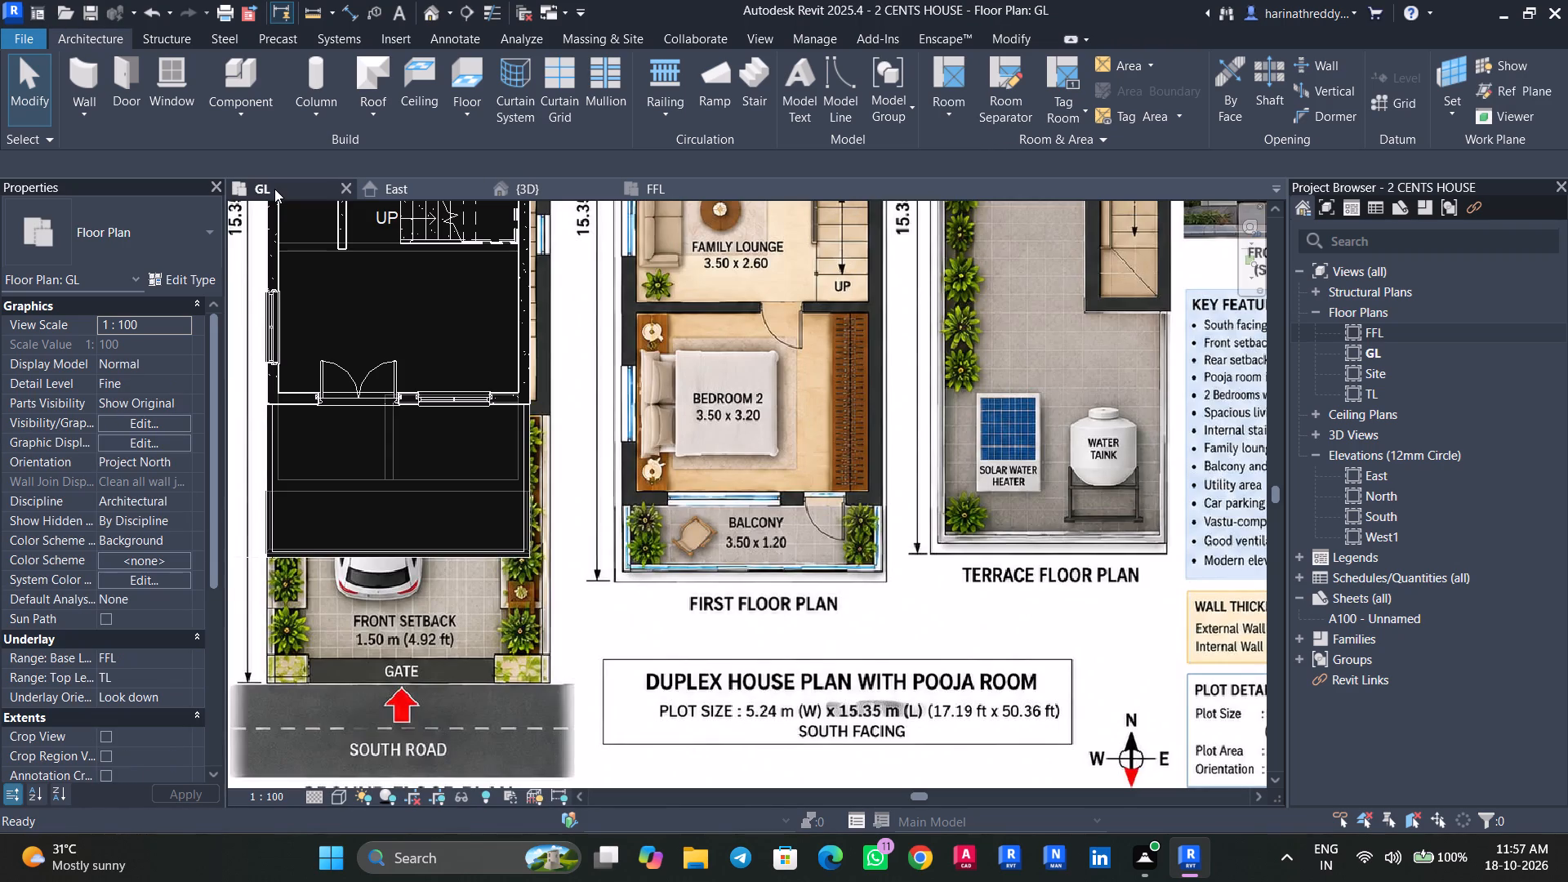
scroll(550, 471, down, 5)
middle_drag(862, 379, 814, 635)
scroll(843, 591, up, 6)
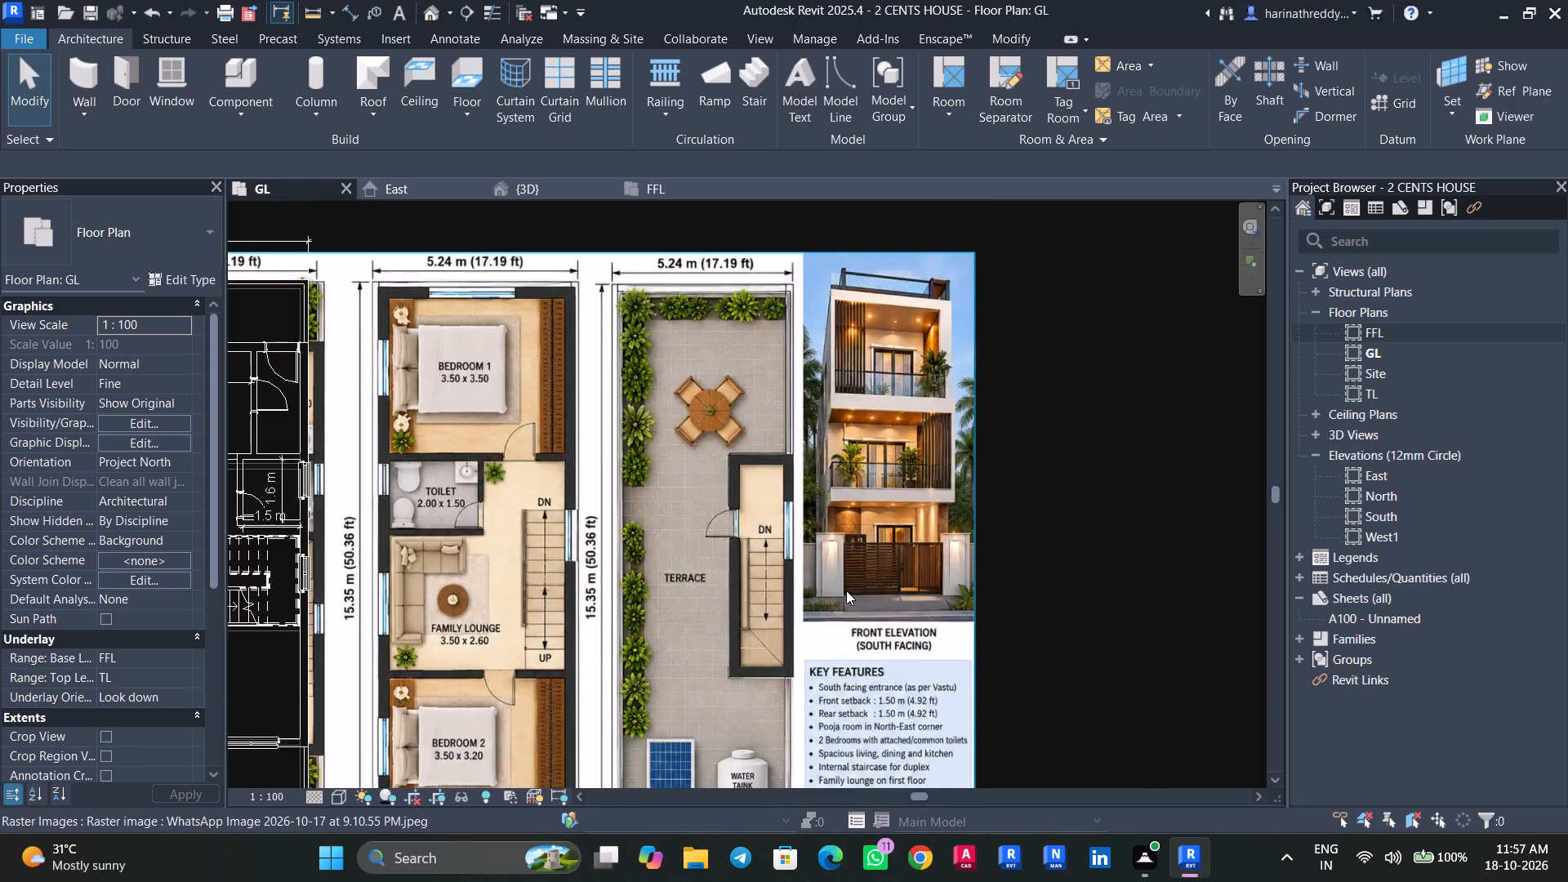
scroll(846, 590, up, 3)
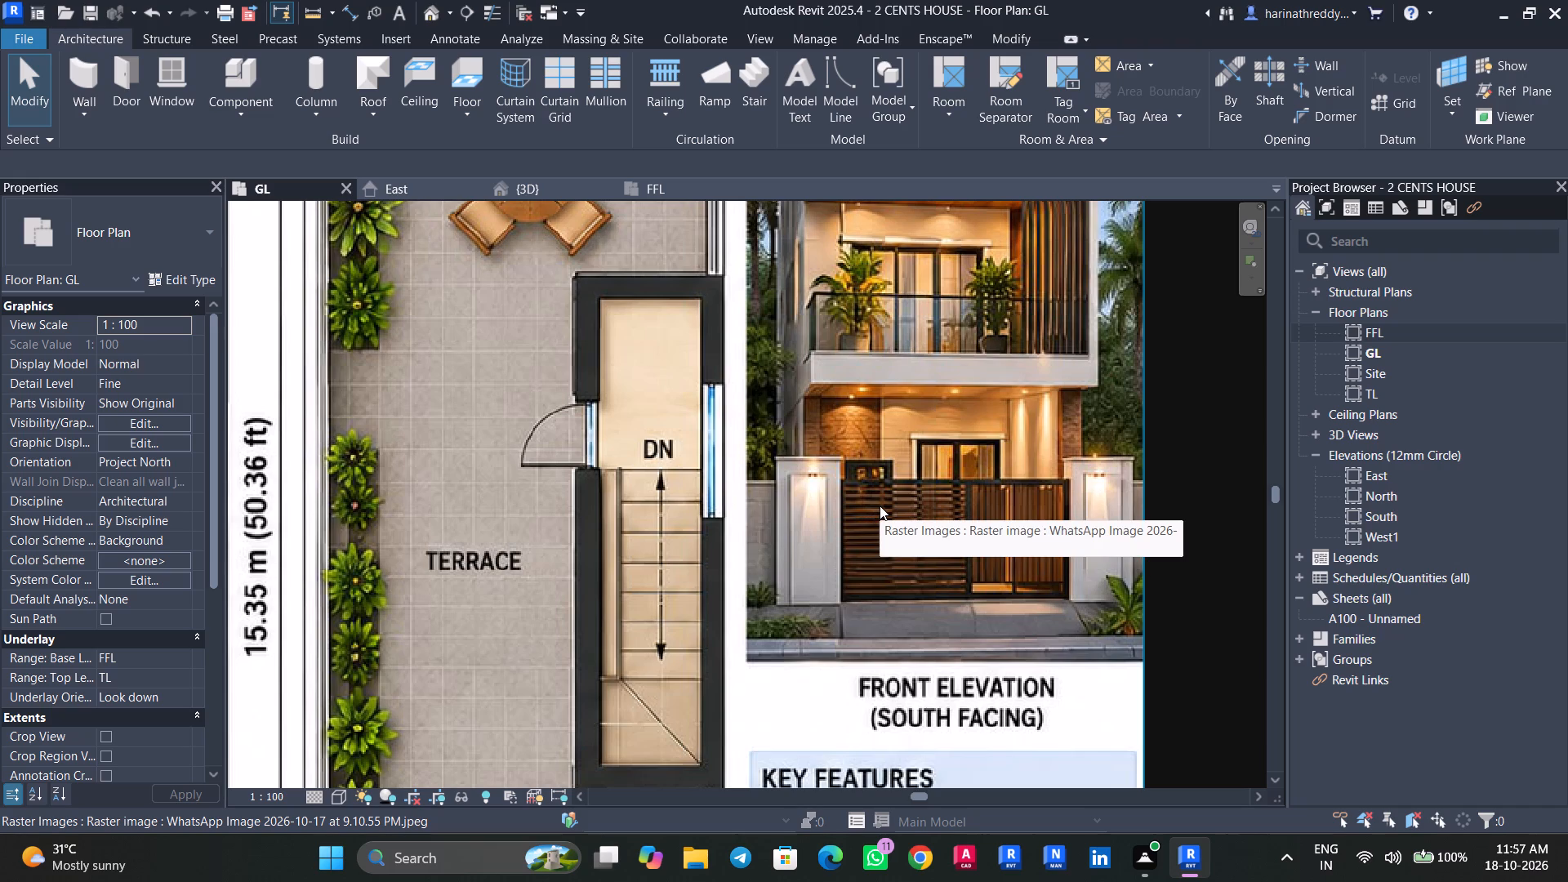
scroll(880, 506, down, 8)
middle_drag(823, 564, 846, 454)
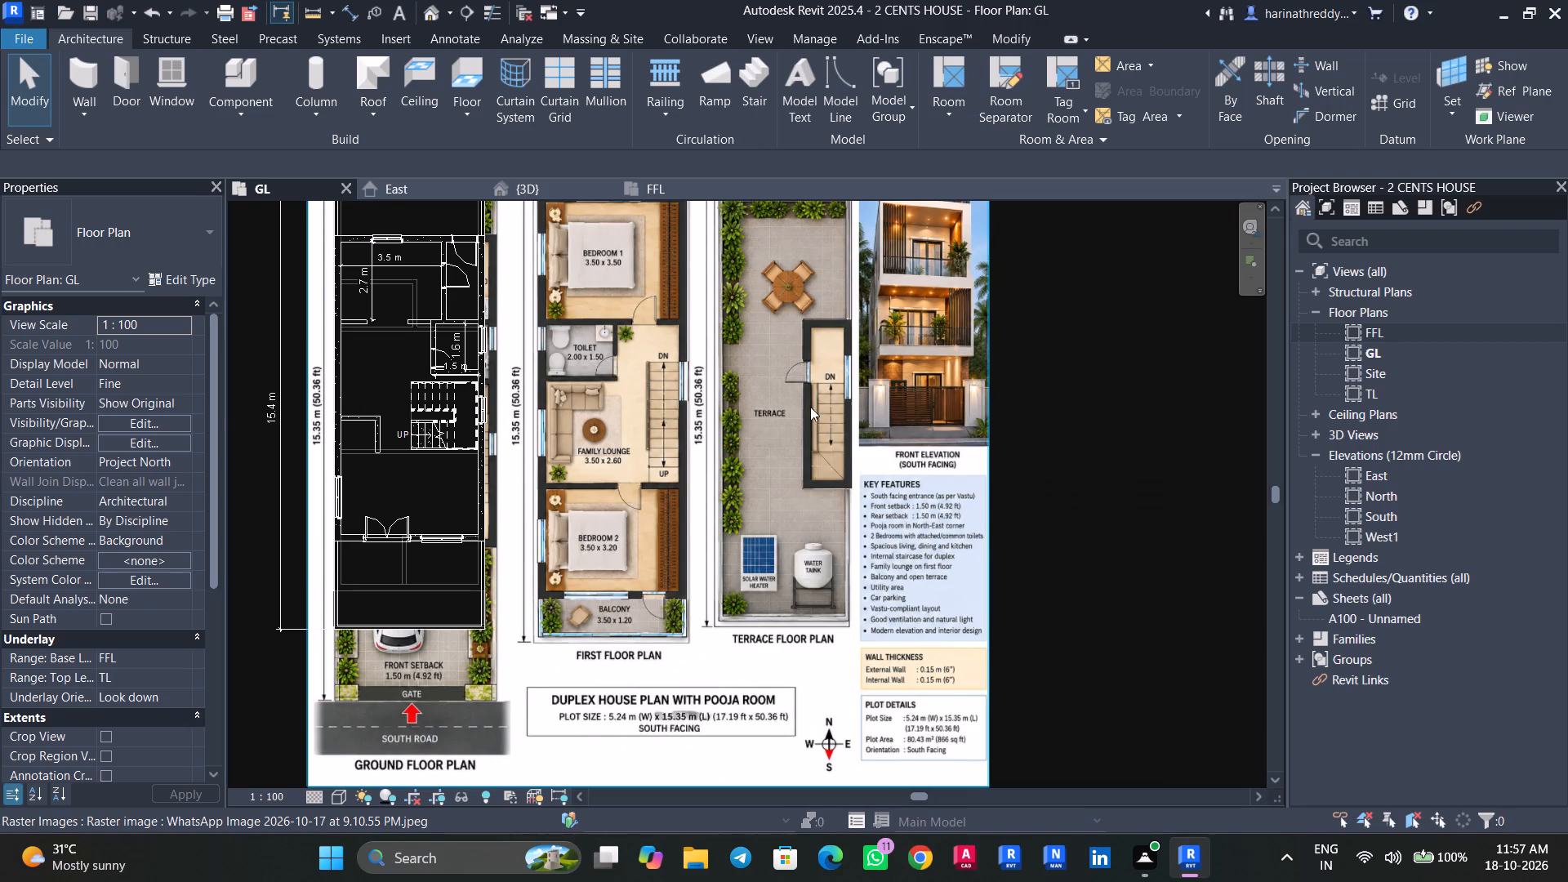
scroll(514, 493, up, 5)
middle_drag(541, 471, 652, 539)
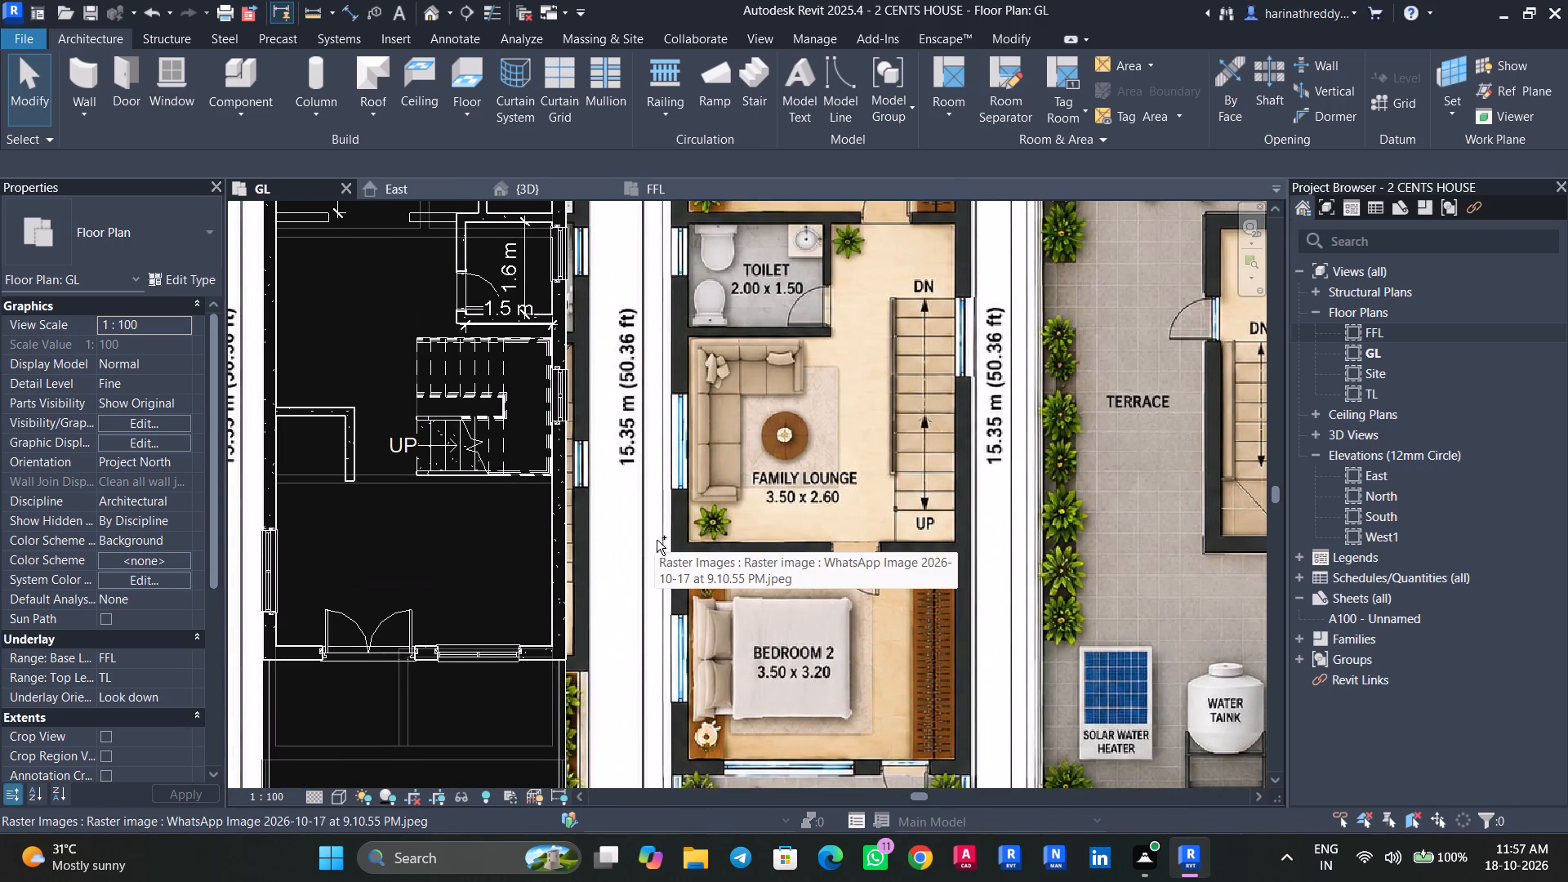
Save the project.
key(ctrl+s)
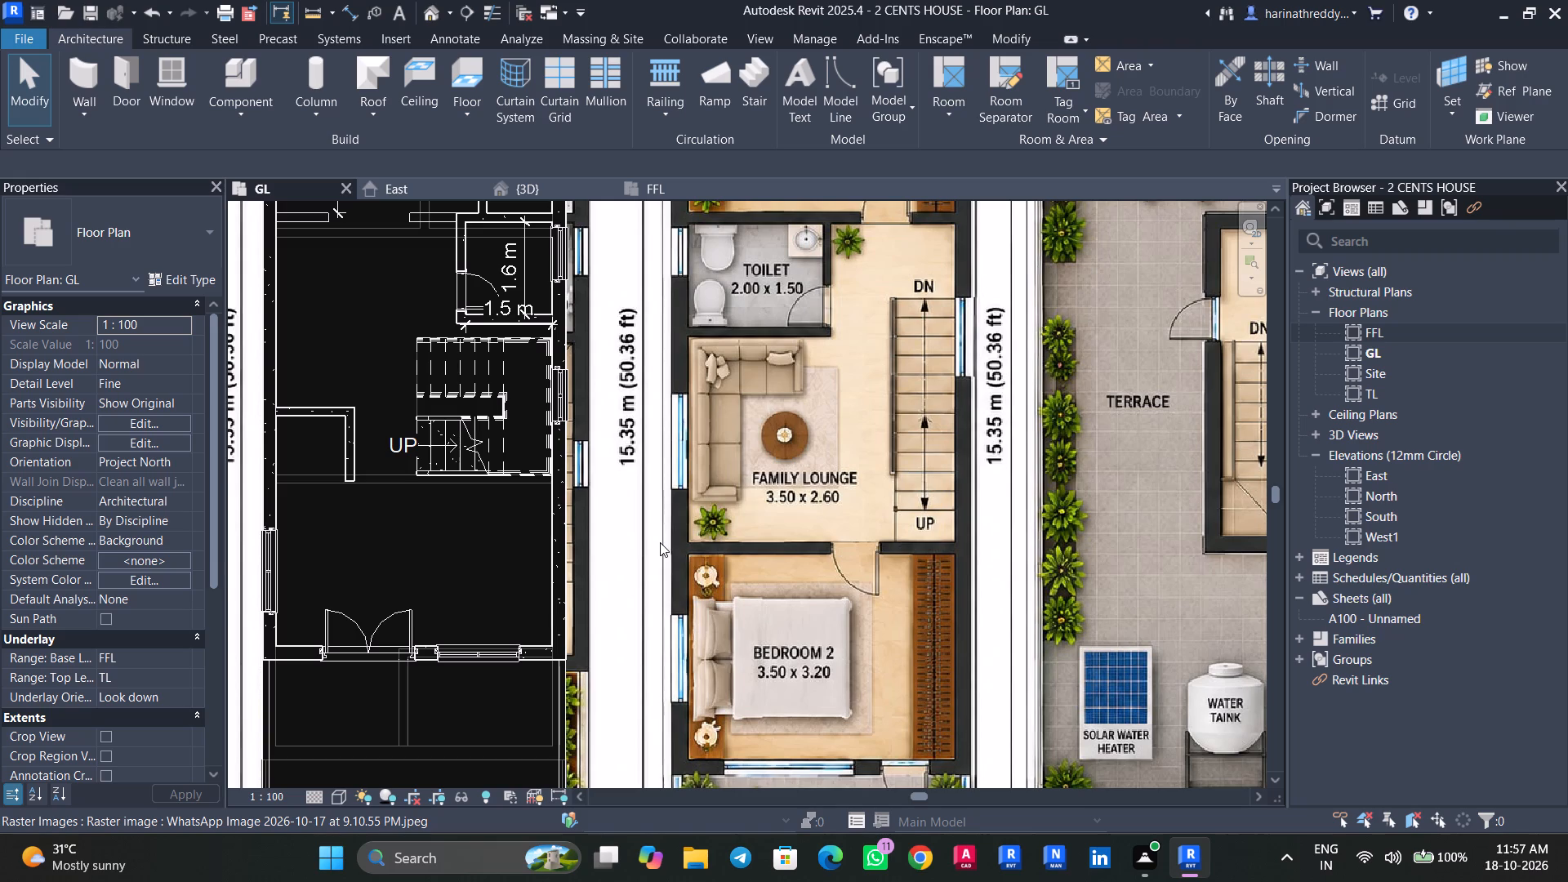
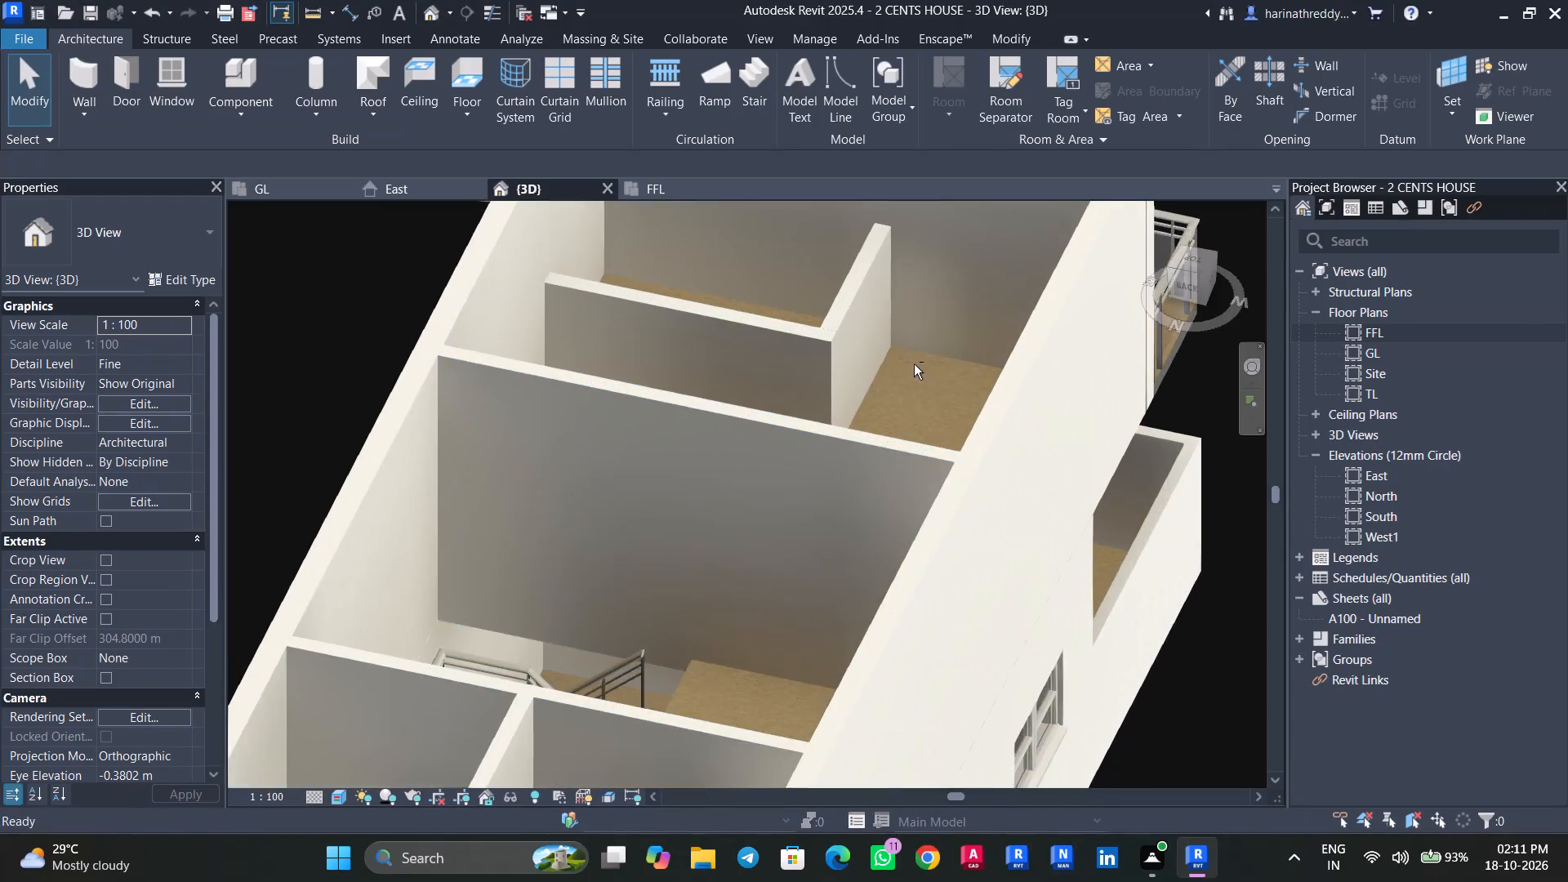
Inspect the first floor in 3D, and compare the FFL plan with the reference first floor plan's rooms and windows.
shift+middle_drag(914, 372, 888, 459)
scroll(880, 463, down, 7)
shift+middle_drag(871, 461, 684, 501)
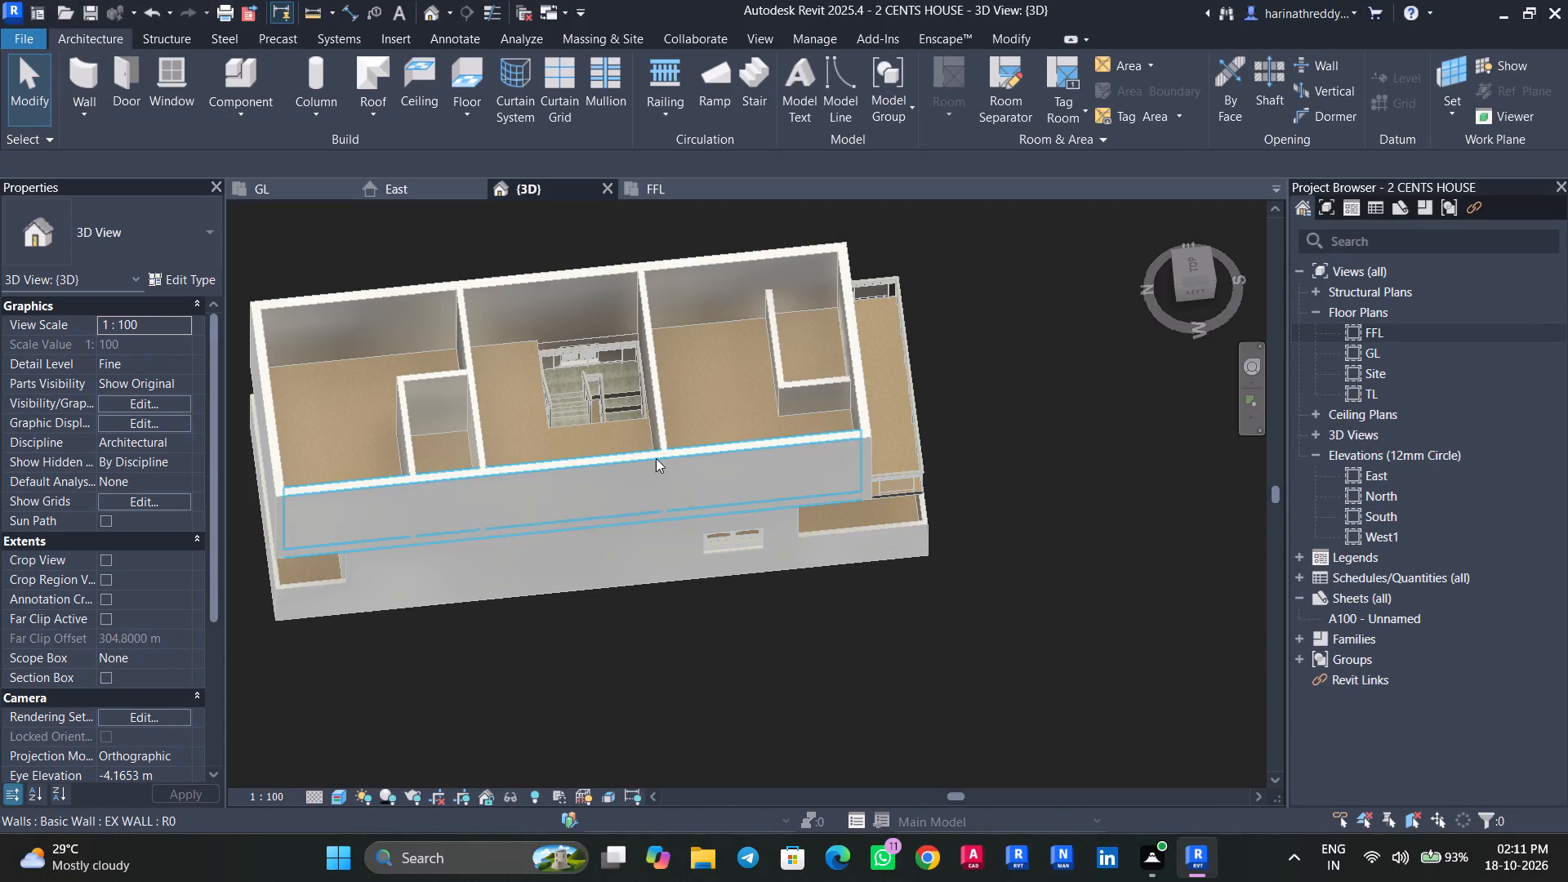
double_click(1361, 336)
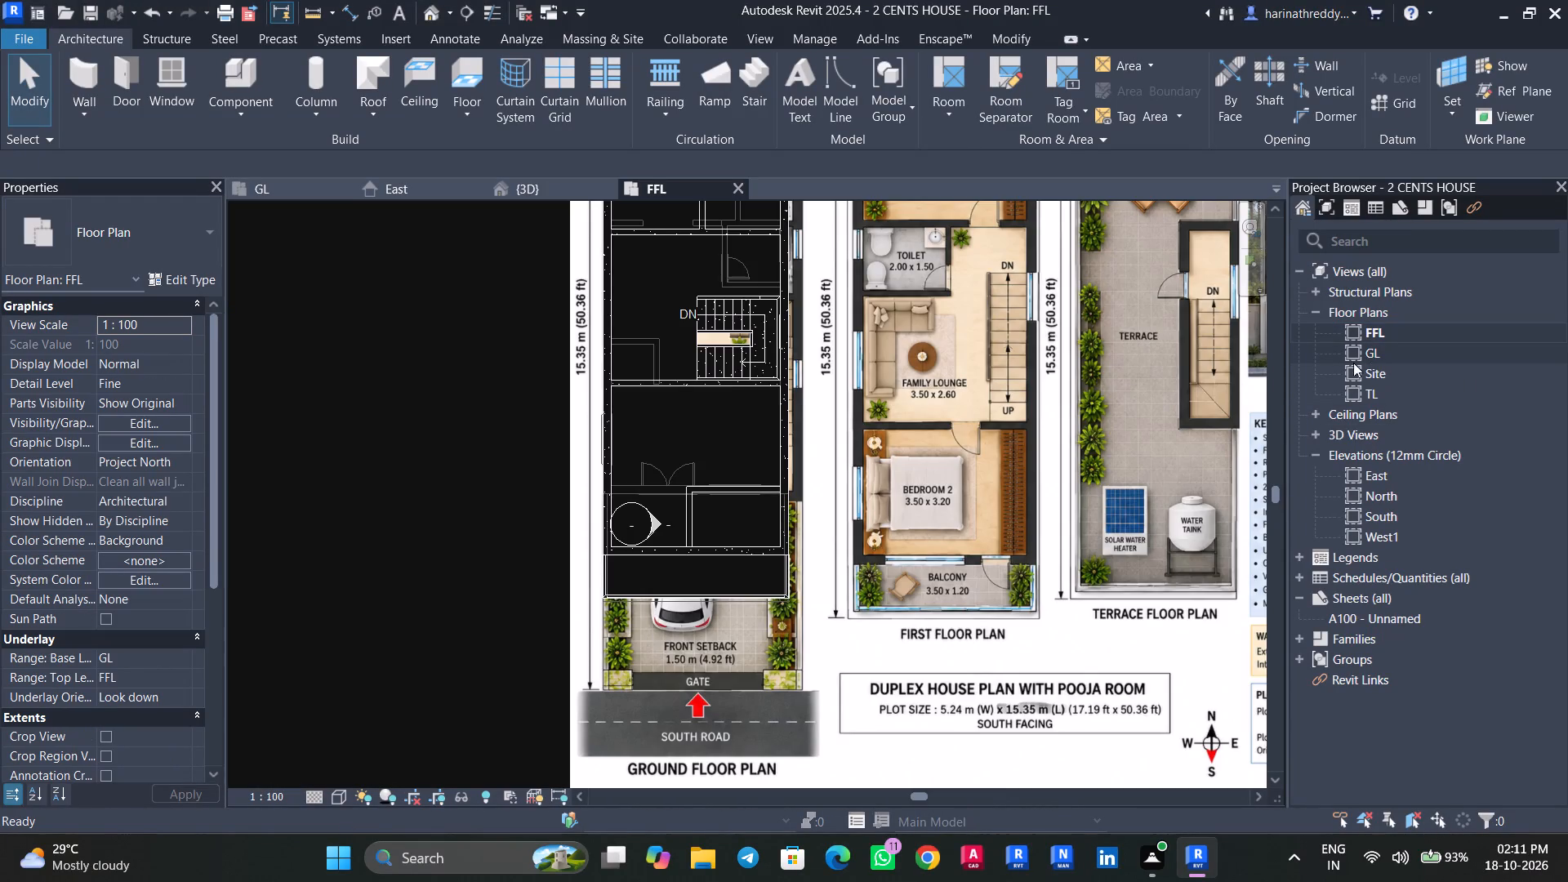
scroll(841, 524, down, 3)
middle_drag(841, 524, 820, 606)
scroll(754, 650, up, 3)
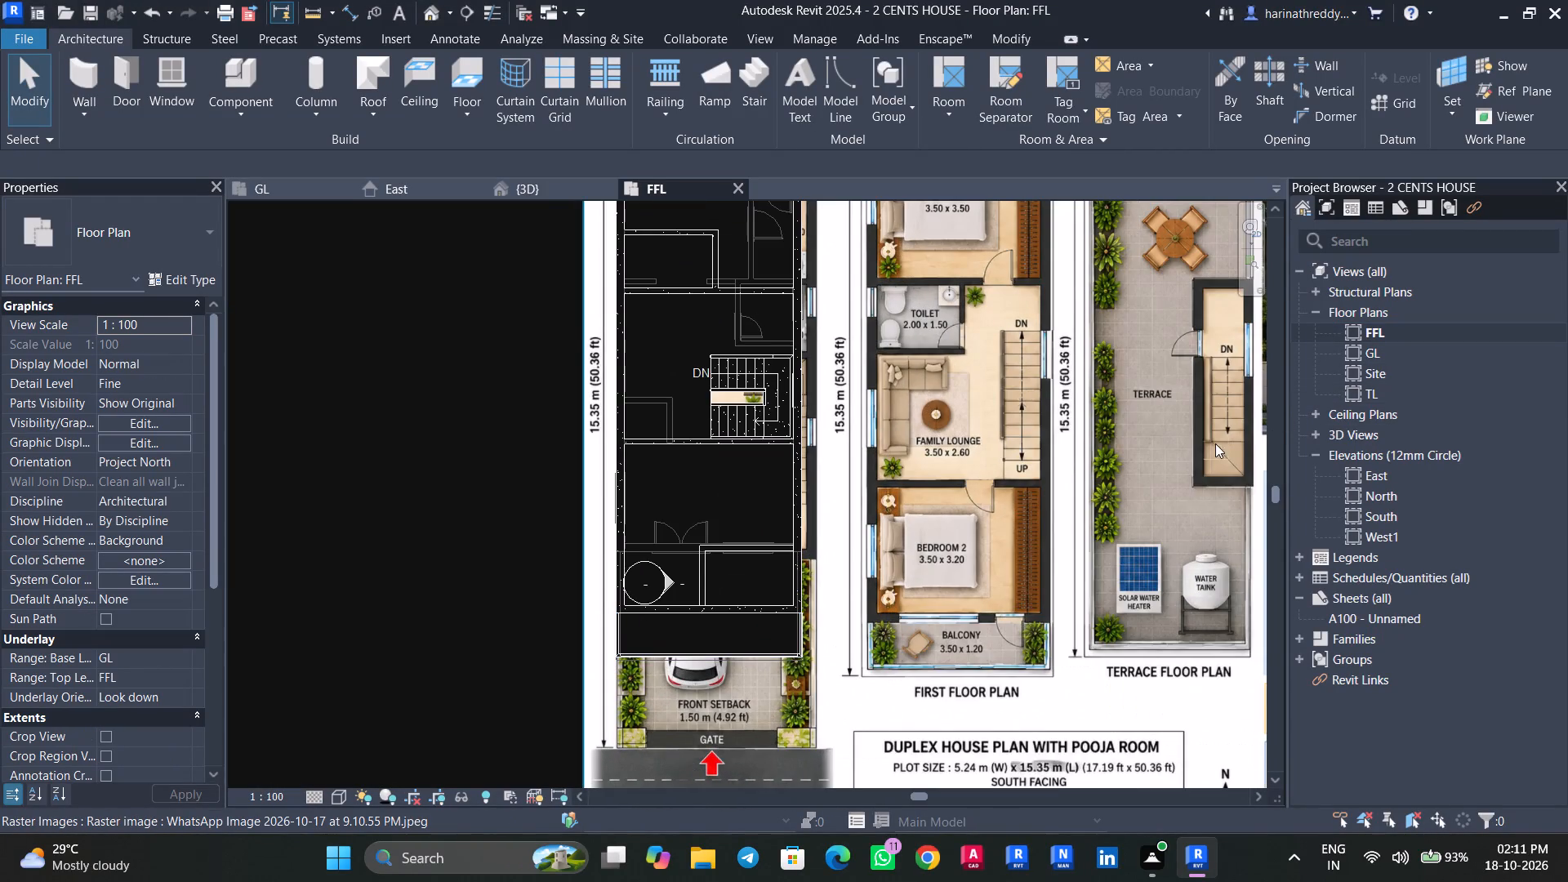
middle_drag(1109, 474, 1053, 572)
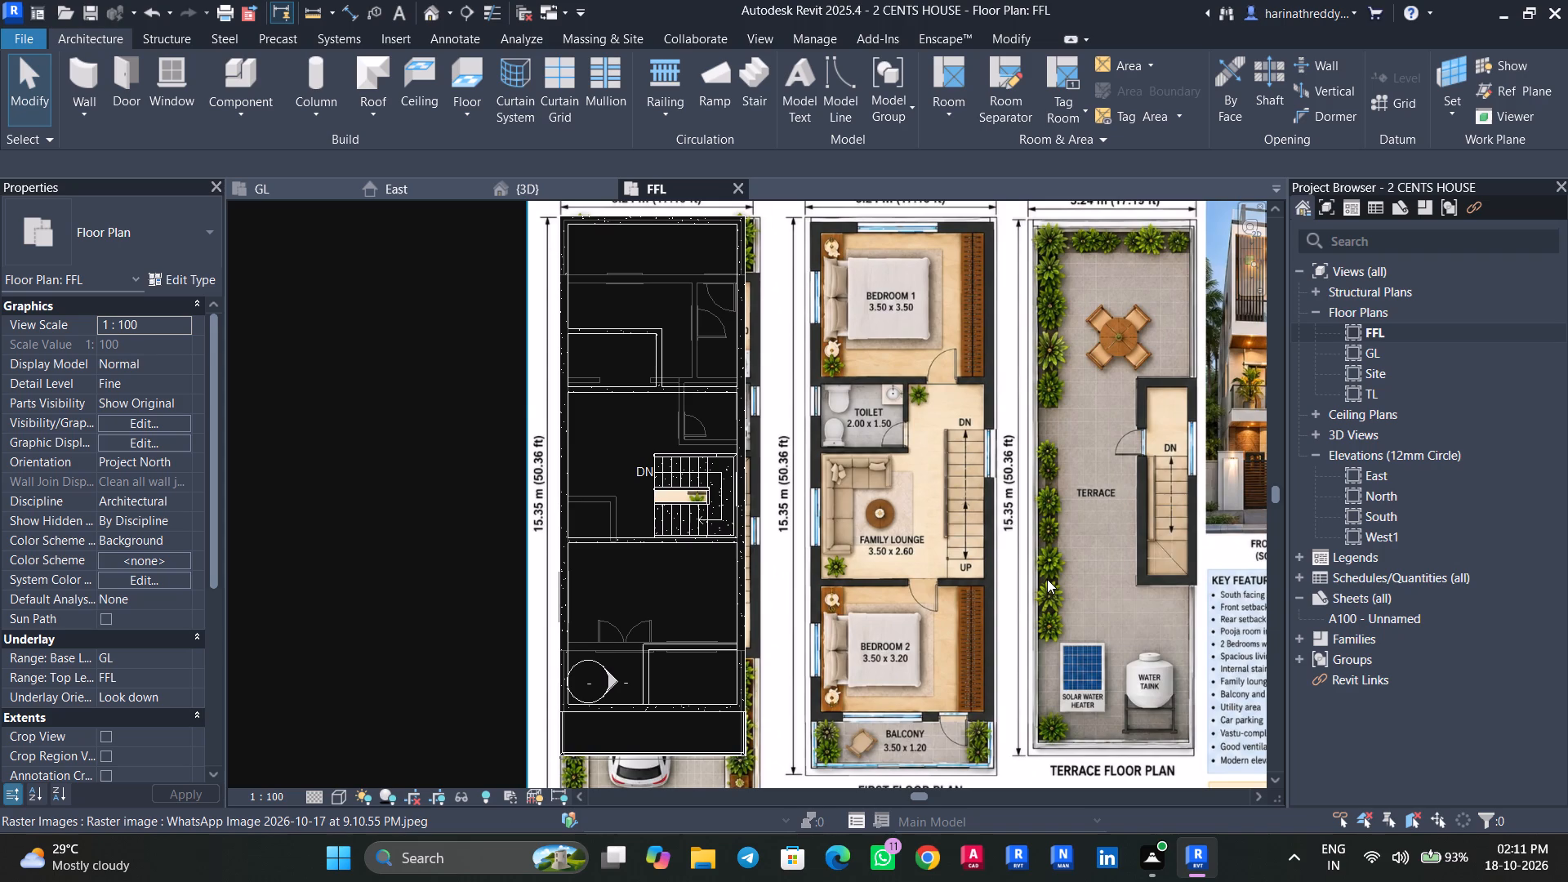
scroll(618, 595, up, 2)
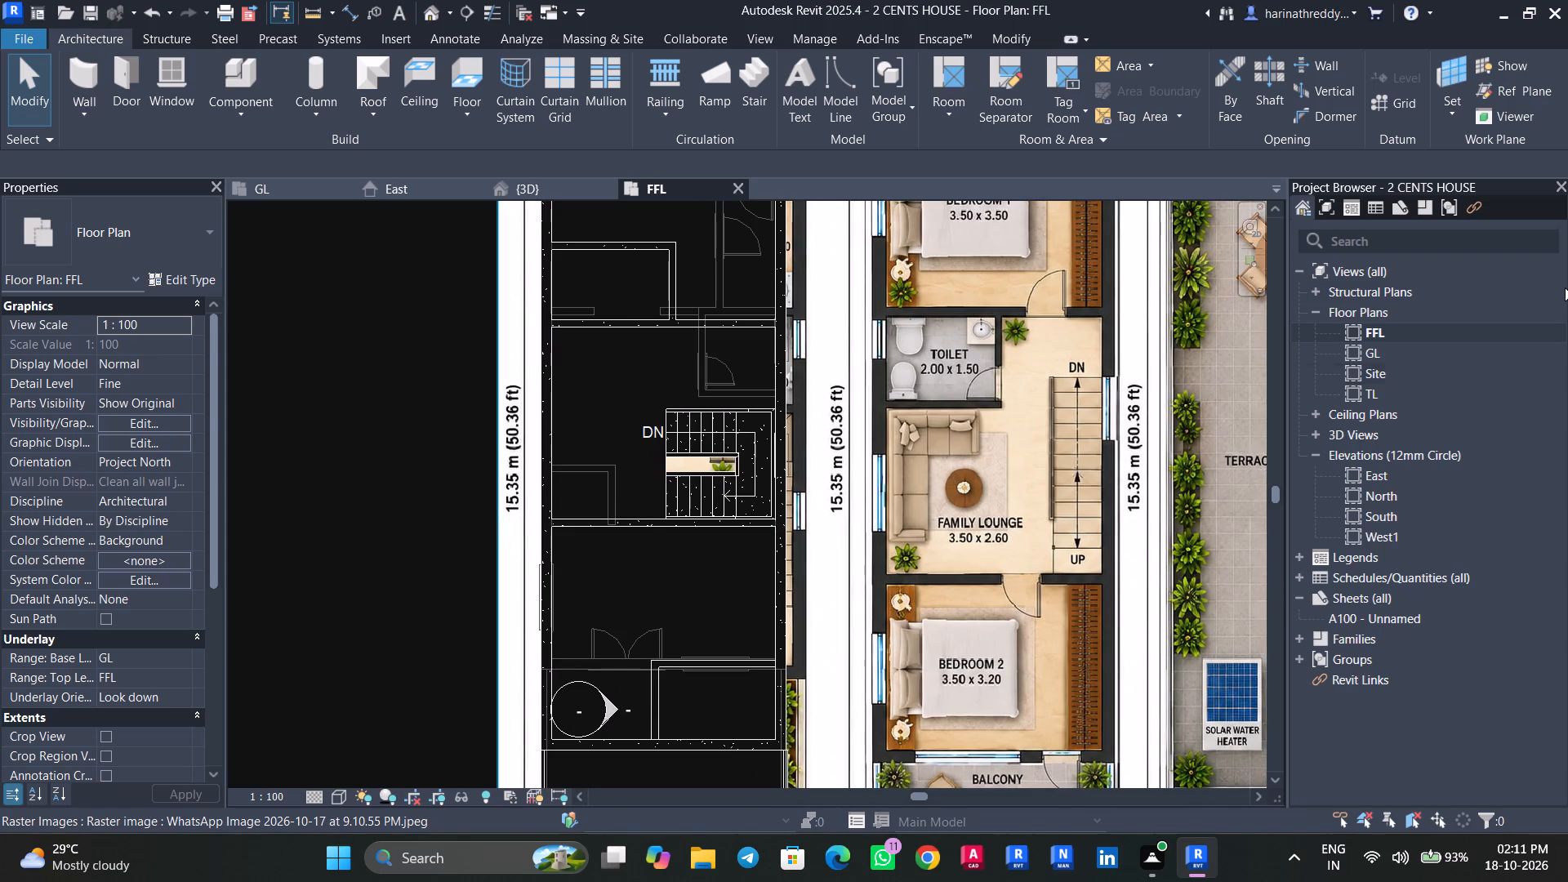
scroll(1087, 427, down, 3)
middle_drag(1085, 427, 1027, 487)
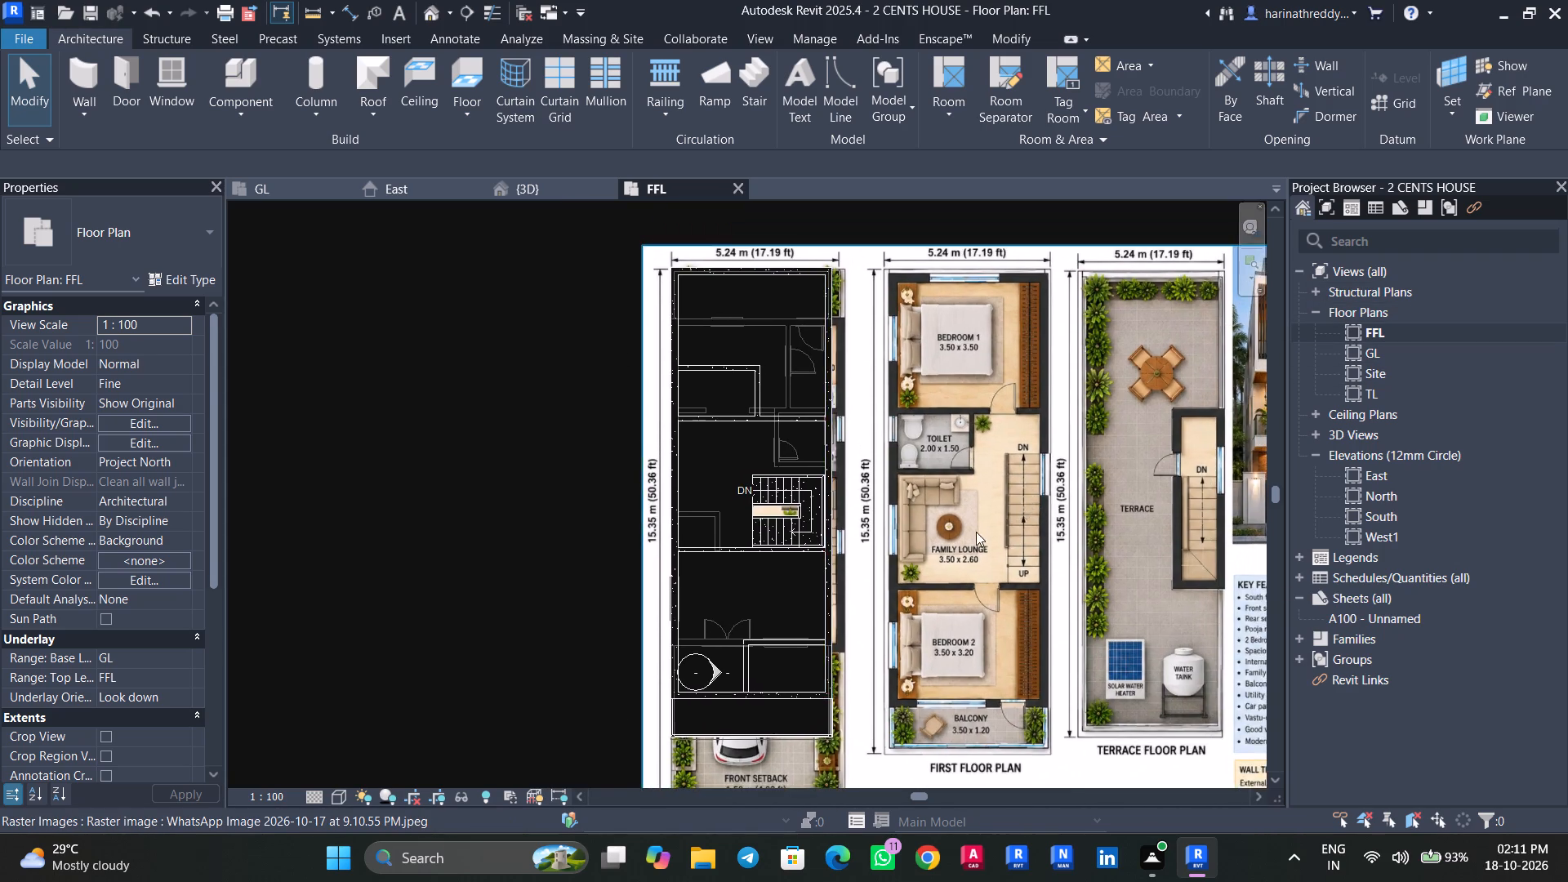
scroll(978, 530, up, 3)
Measure the length of the family lounge's west window on the reference first floor plan.
click(964, 530)
click(602, 87)
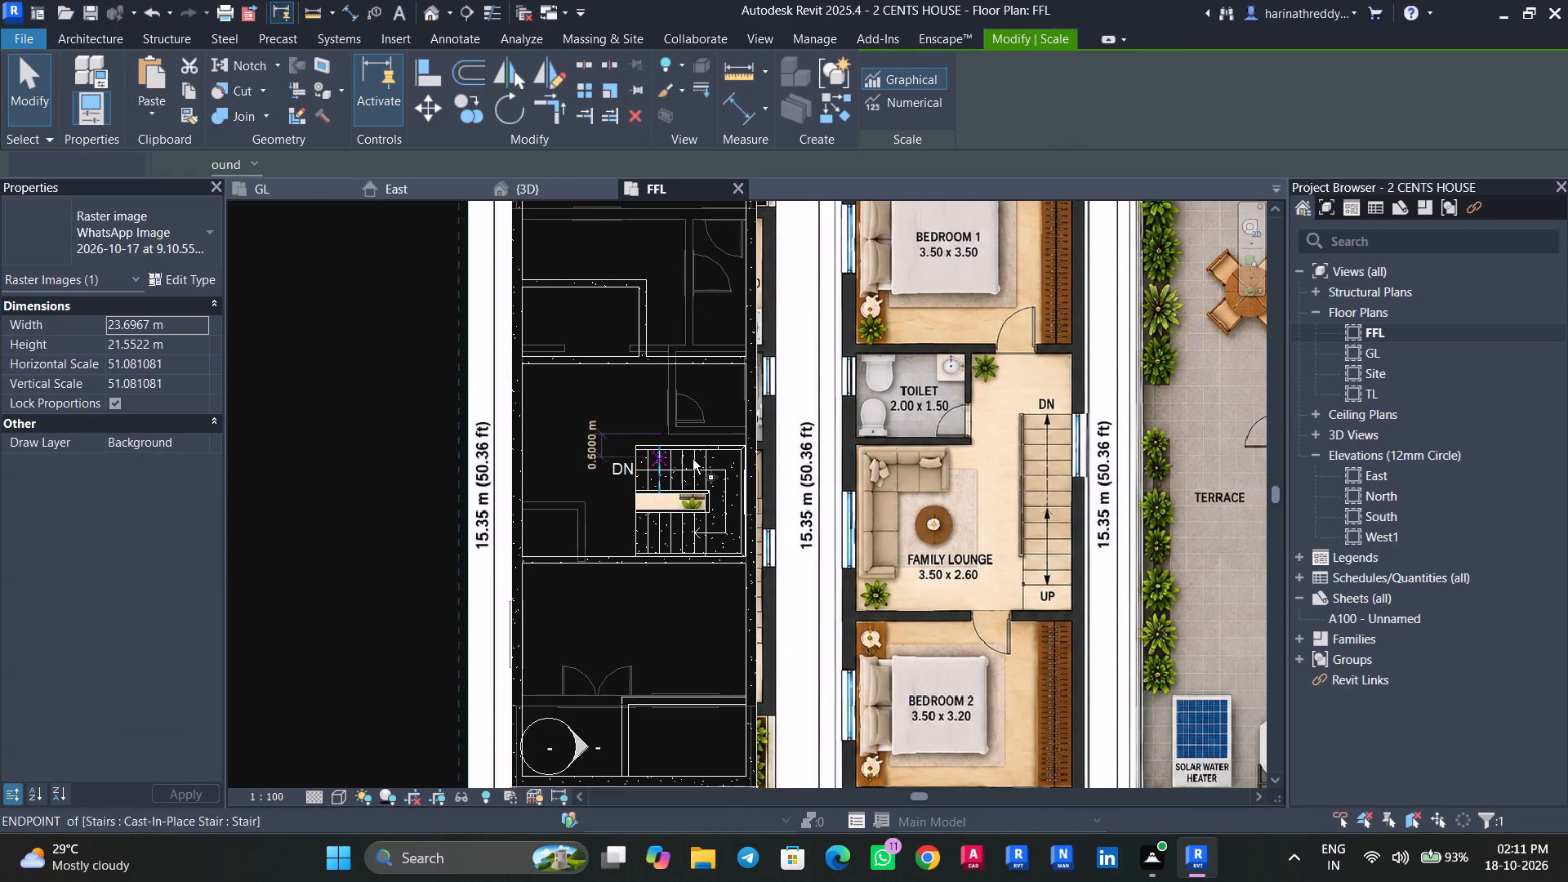
scroll(780, 495, up, 5)
middle_drag(769, 531, 776, 429)
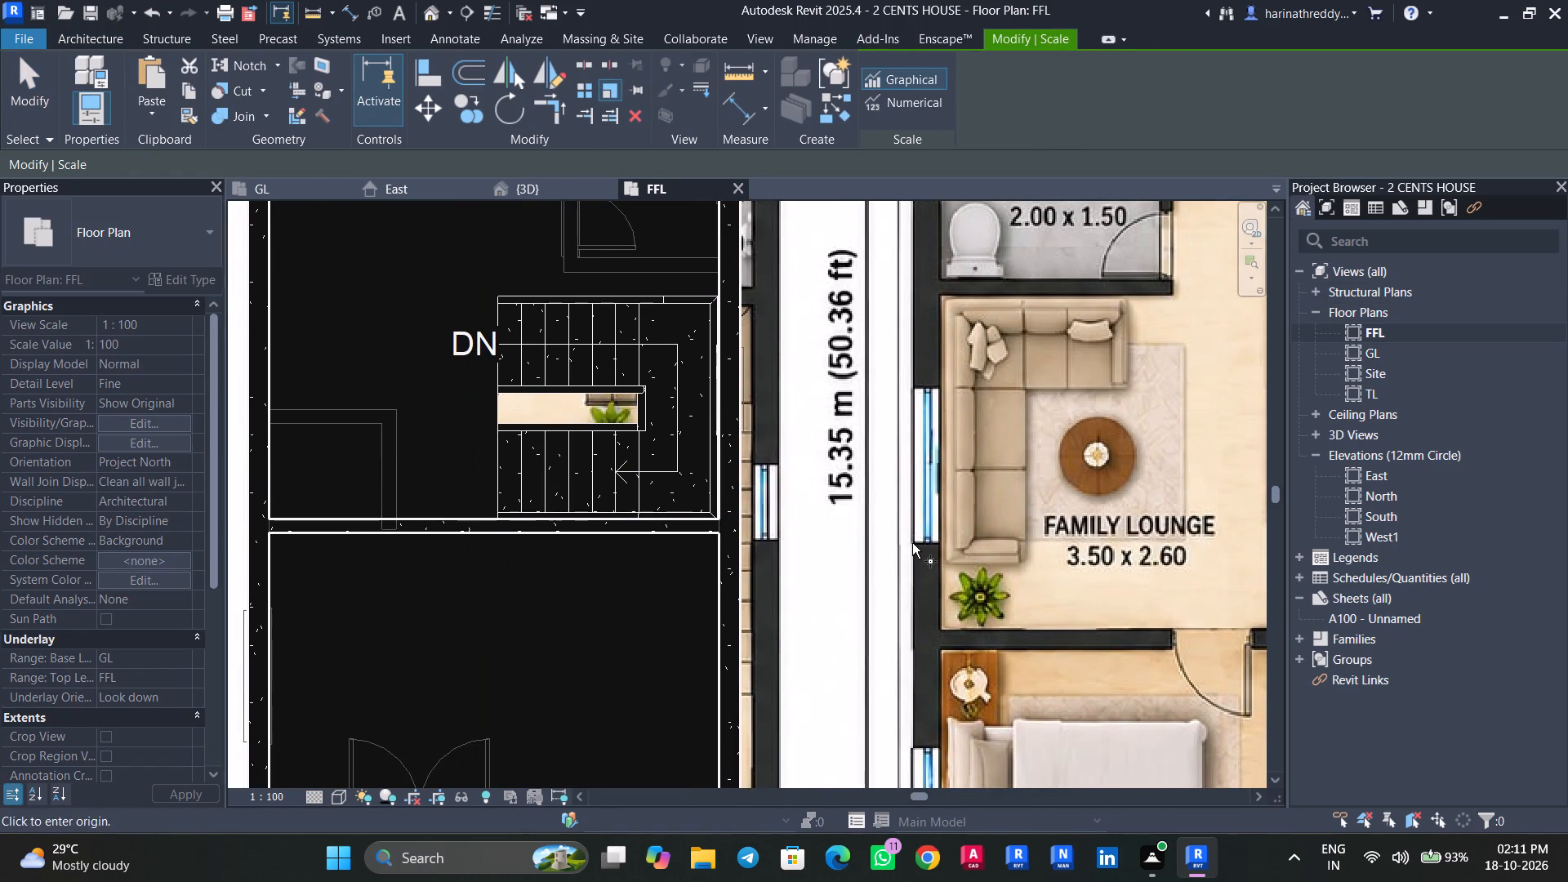
scroll(916, 538, down, 9)
scroll(916, 538, up, 2)
scroll(916, 538, down, 1)
scroll(916, 538, up, 6)
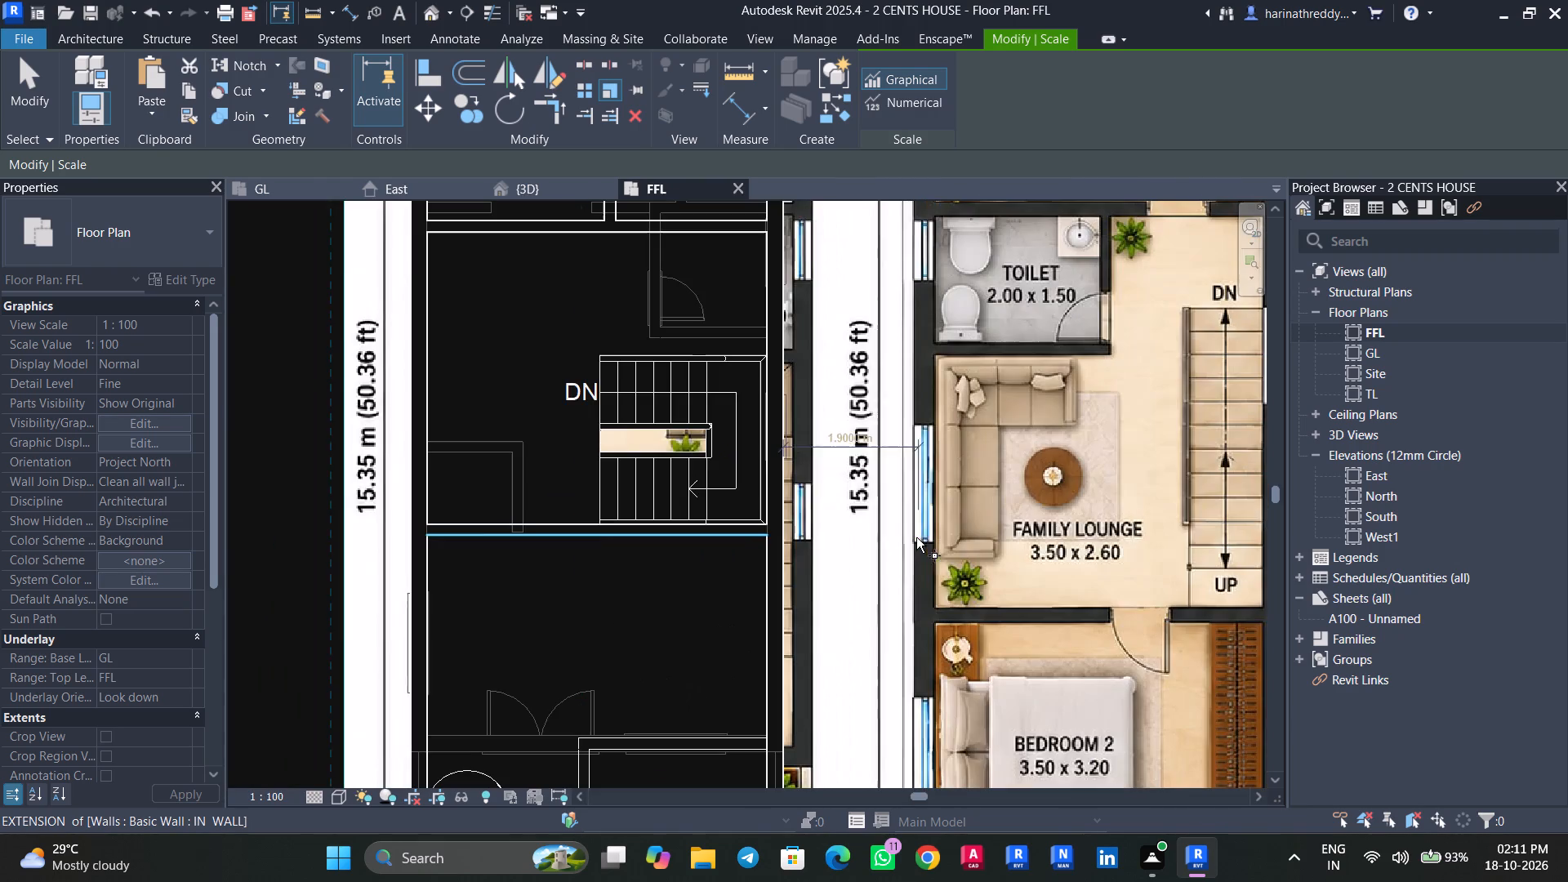
scroll(913, 543, up, 6)
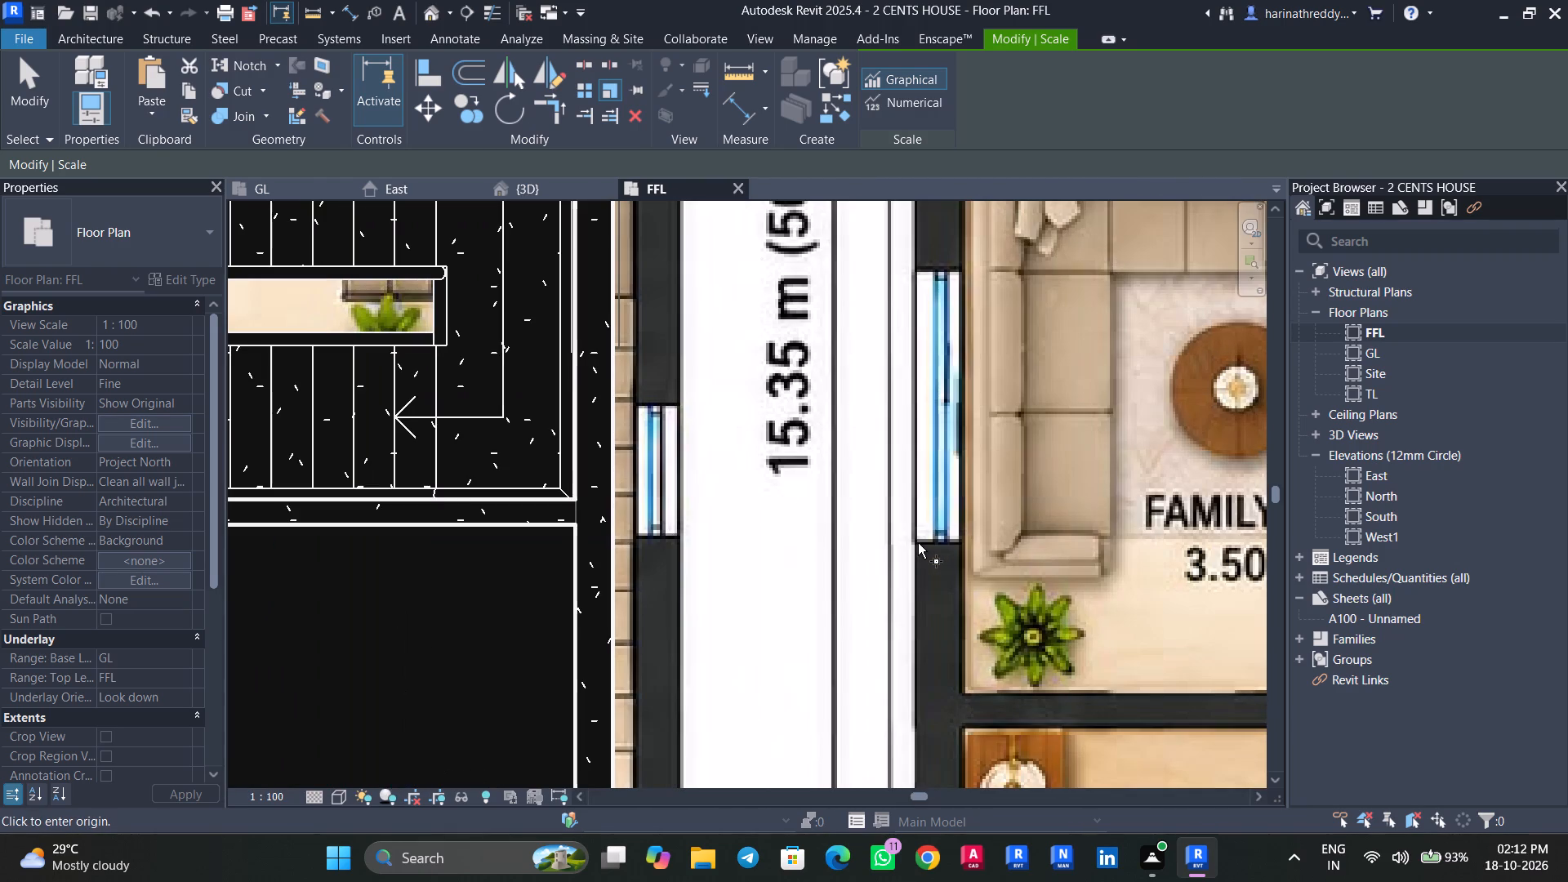
click(920, 544)
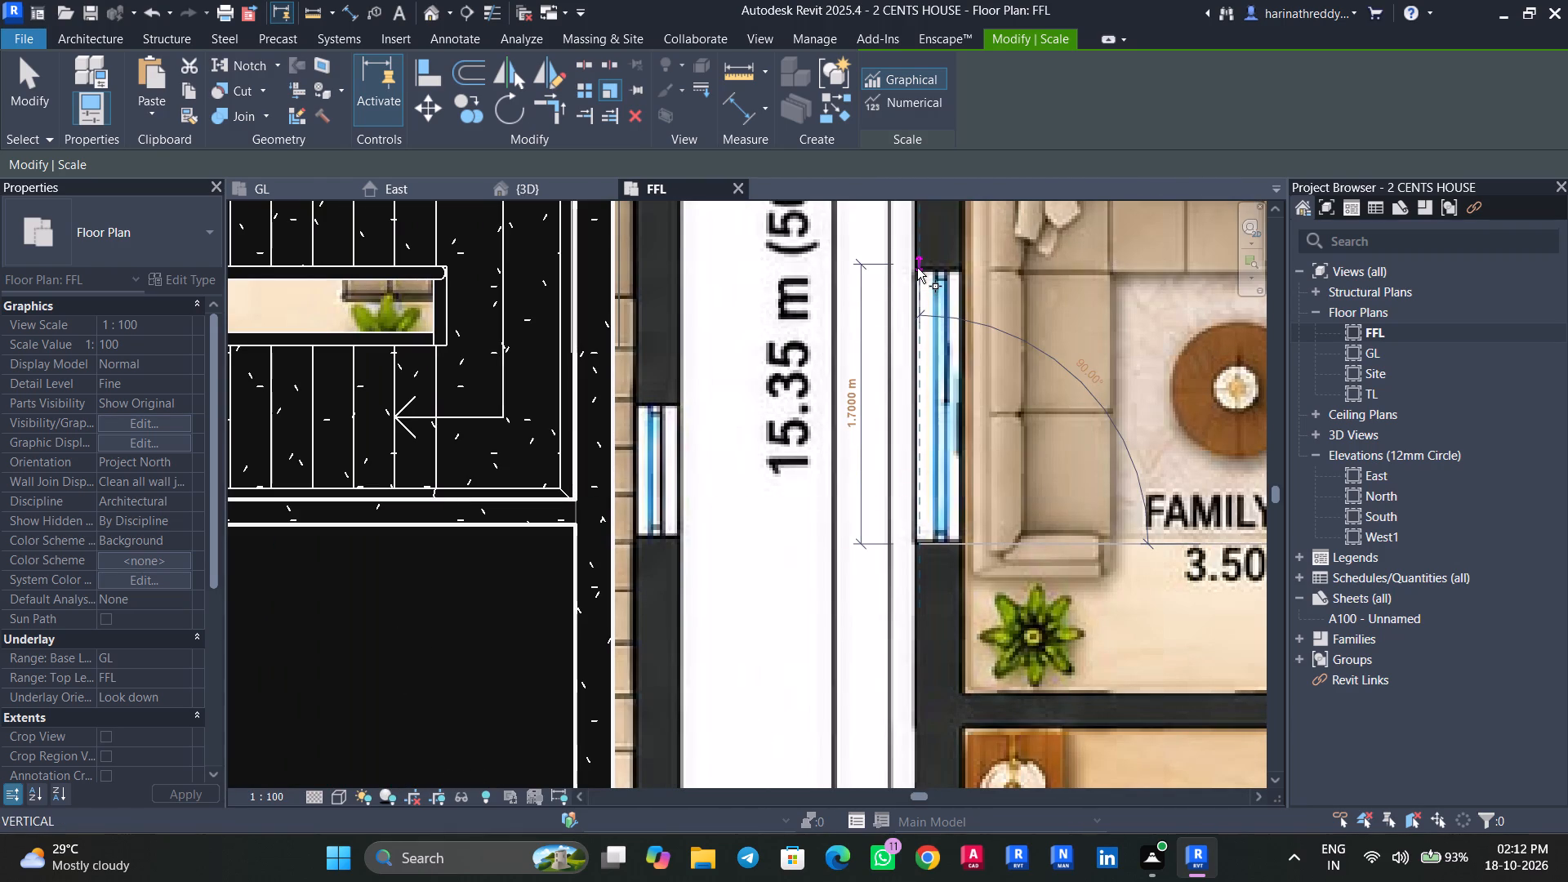
scroll(917, 268, down, 7)
middle_drag(917, 268, 919, 425)
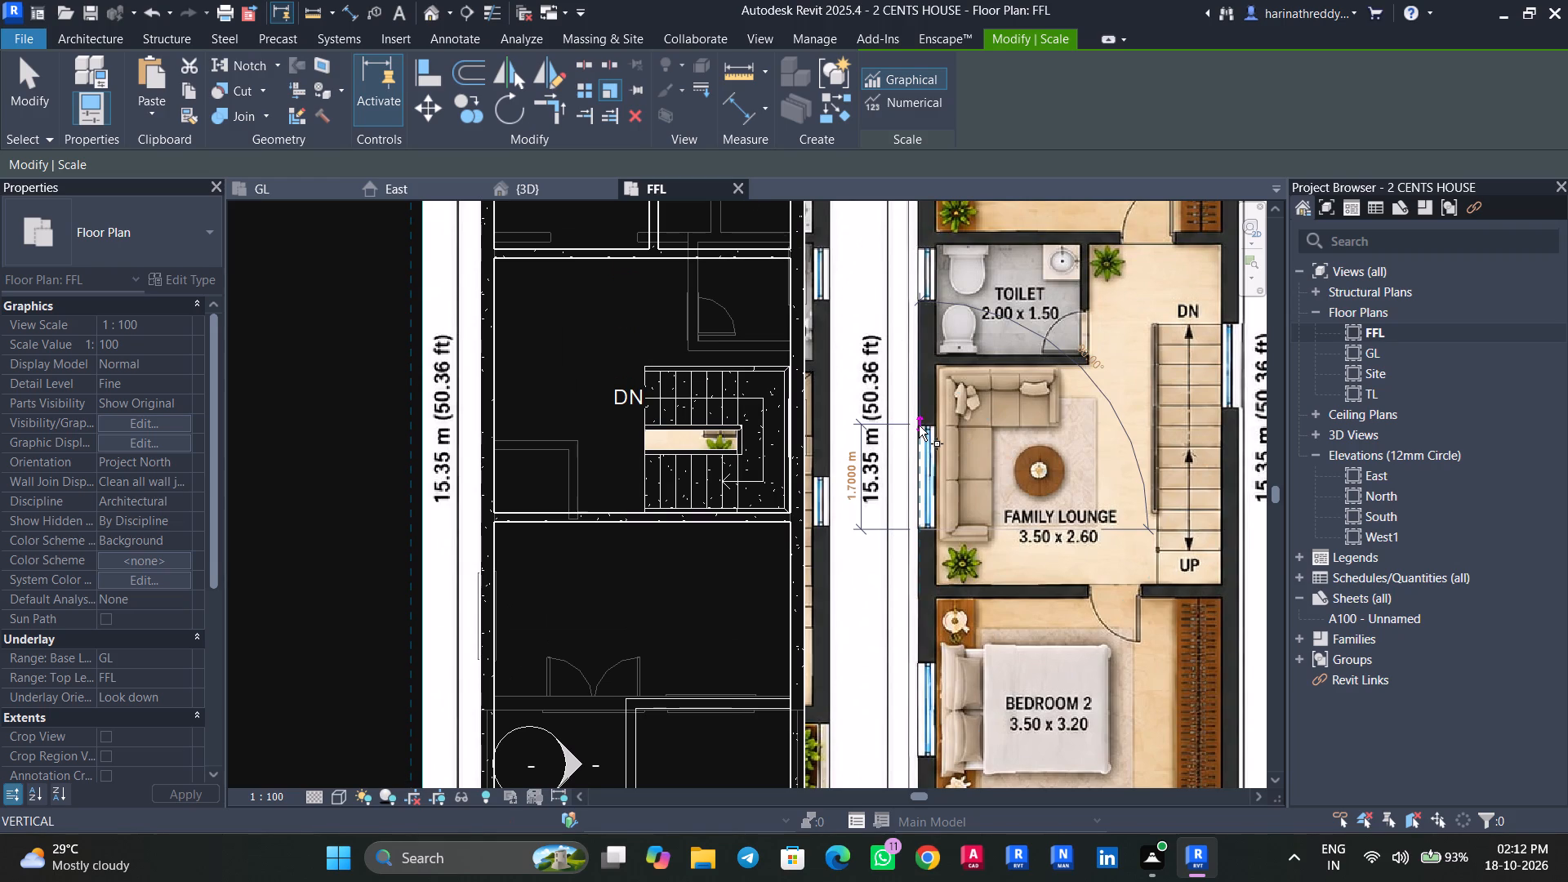
key(Escape)
key(Escape)
Start placing a window and duplicate the Windows_Dbl_Swept_Head 1 M type as 1.7 M.
text(WN)
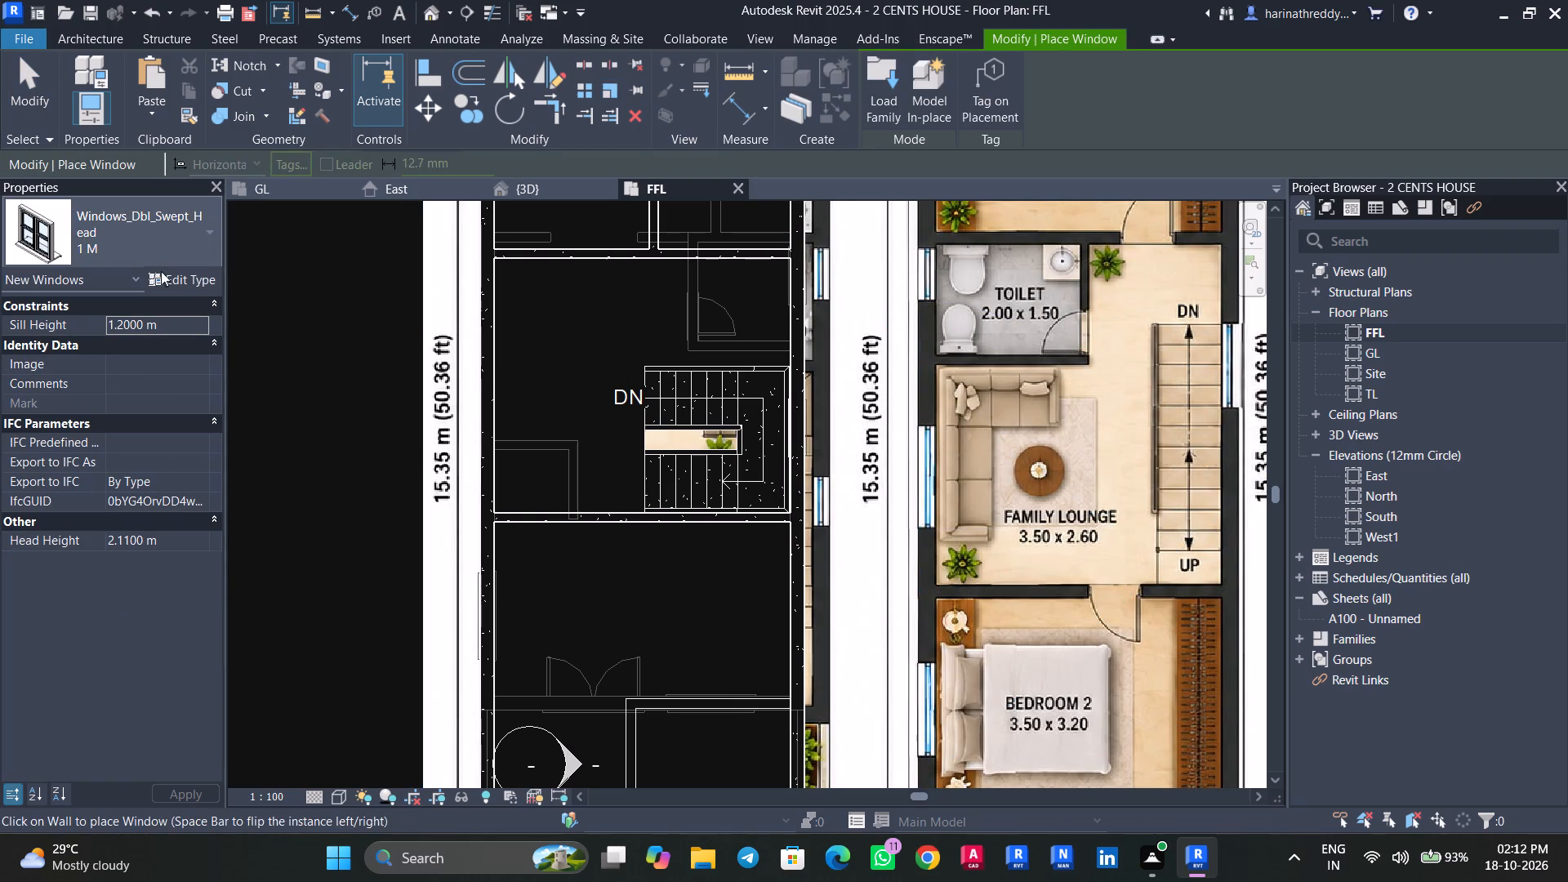
click(168, 281)
click(1465, 177)
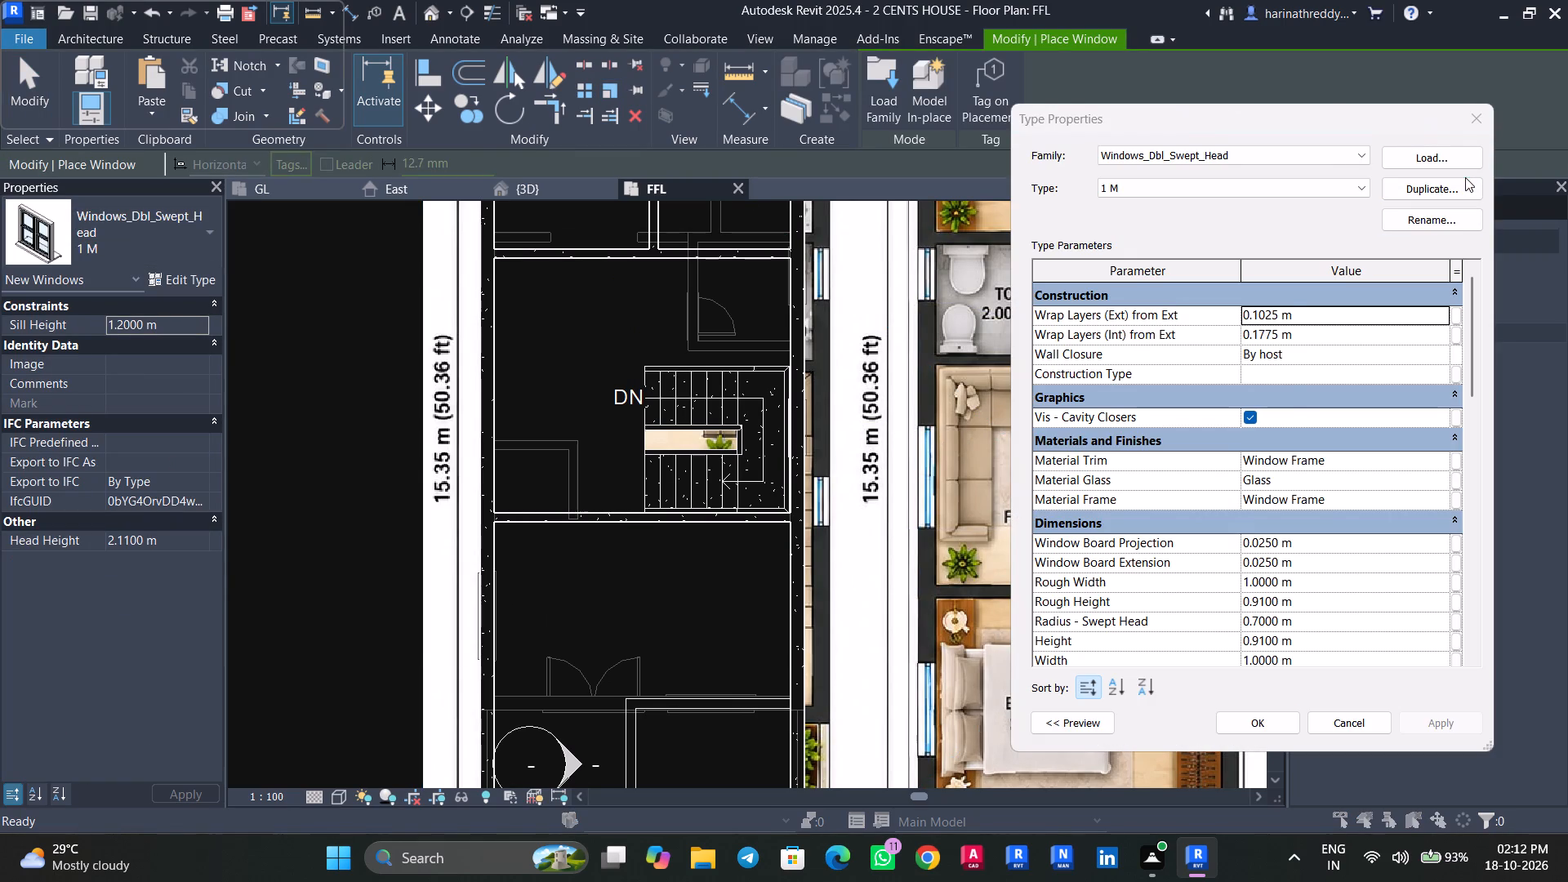
text(1.7 M)
key(Return)
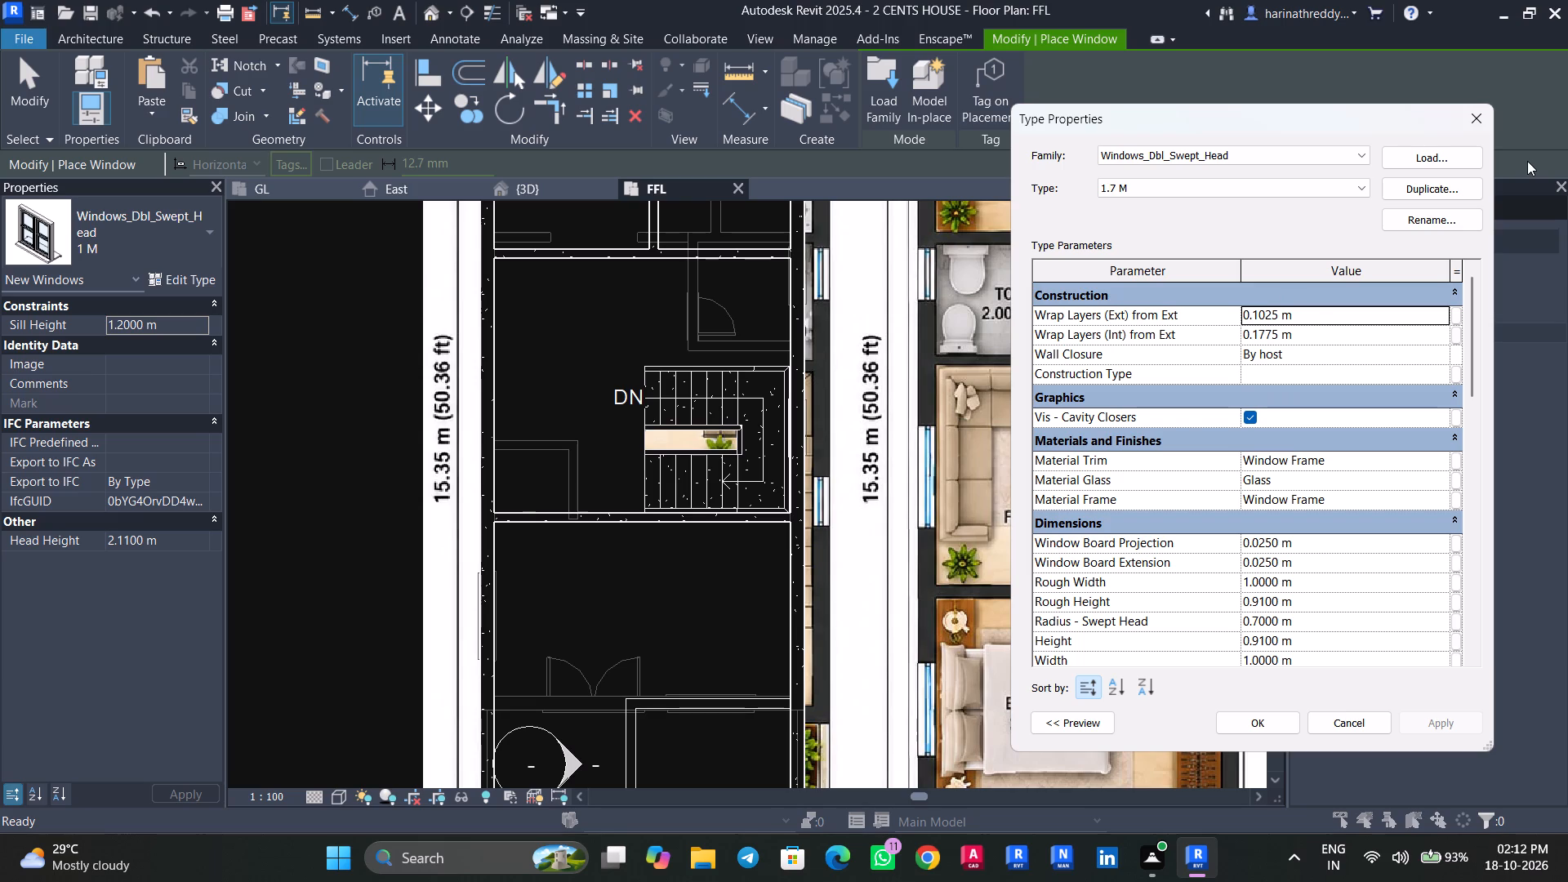
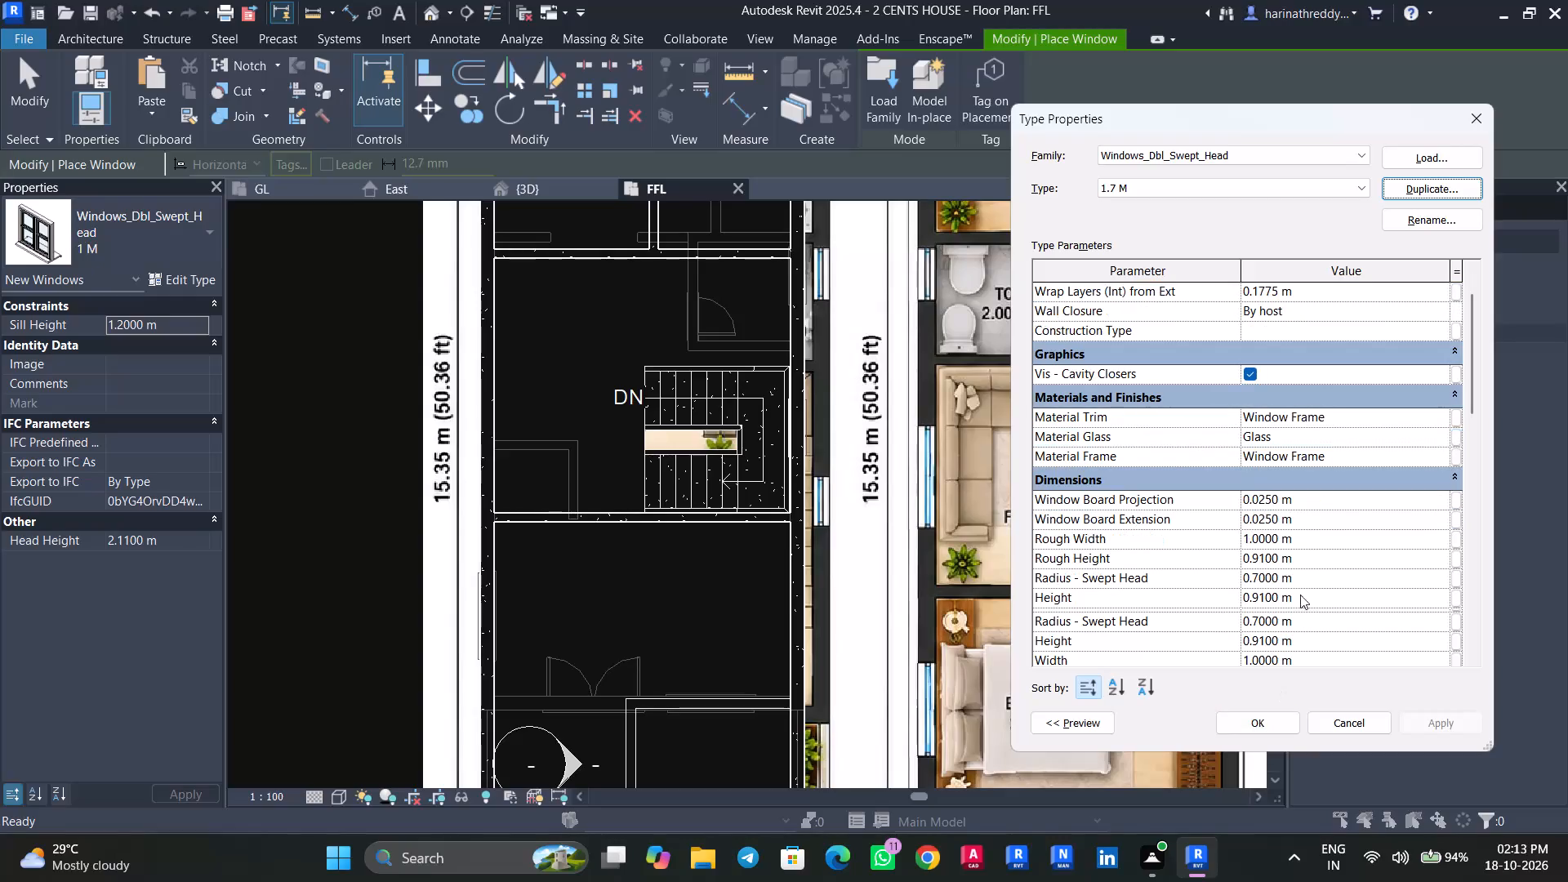
Set the rough width of the 1.7 M window type to 1.7 m and apply it.
click(1313, 535)
text(1.)
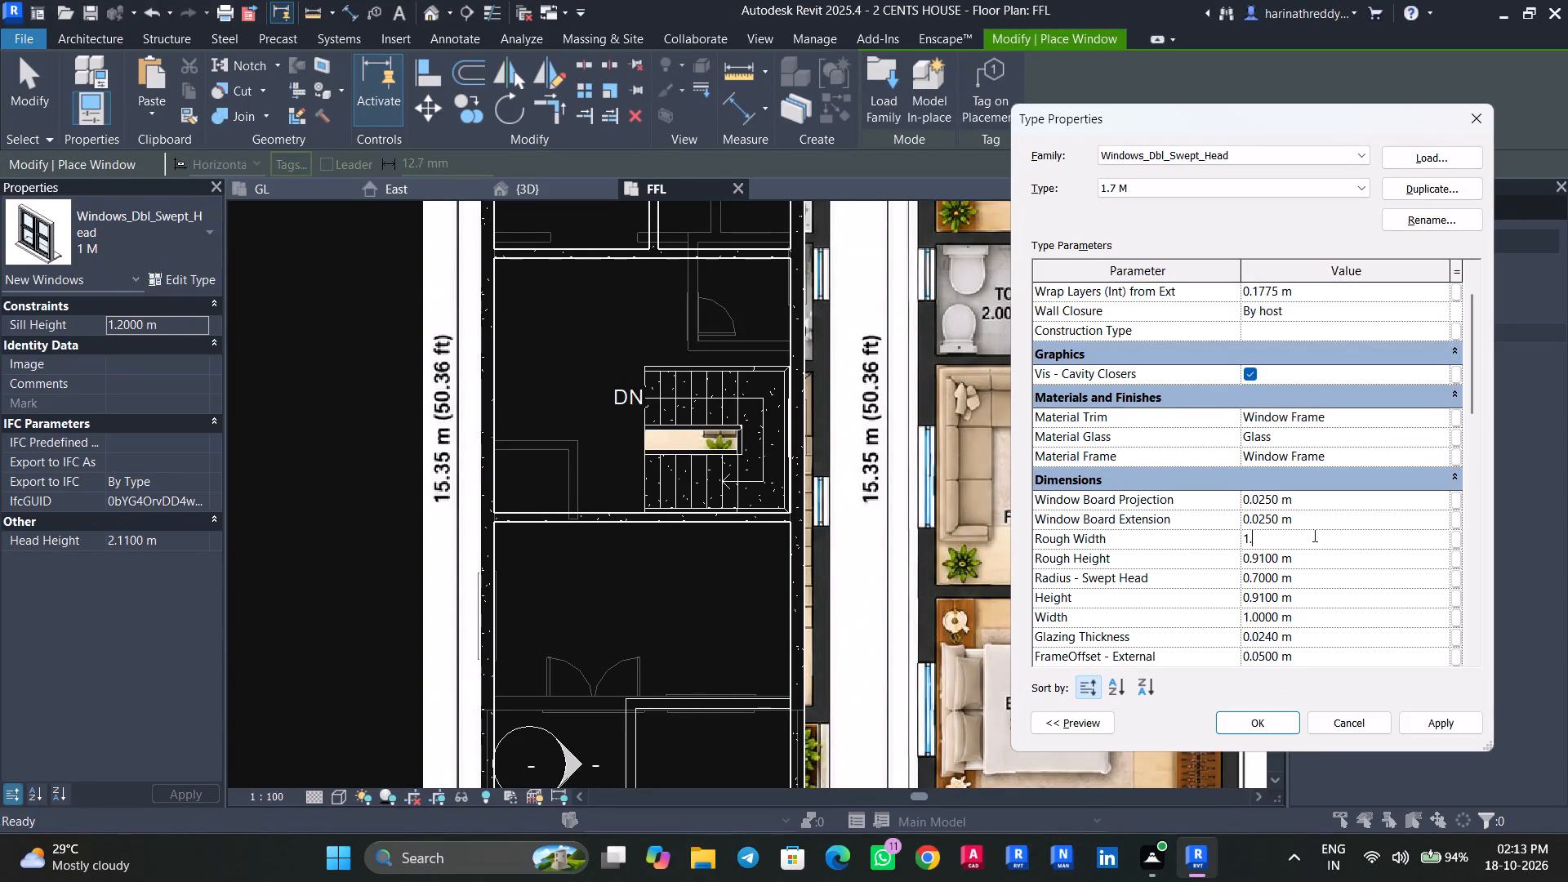
key(7)
key(Return)
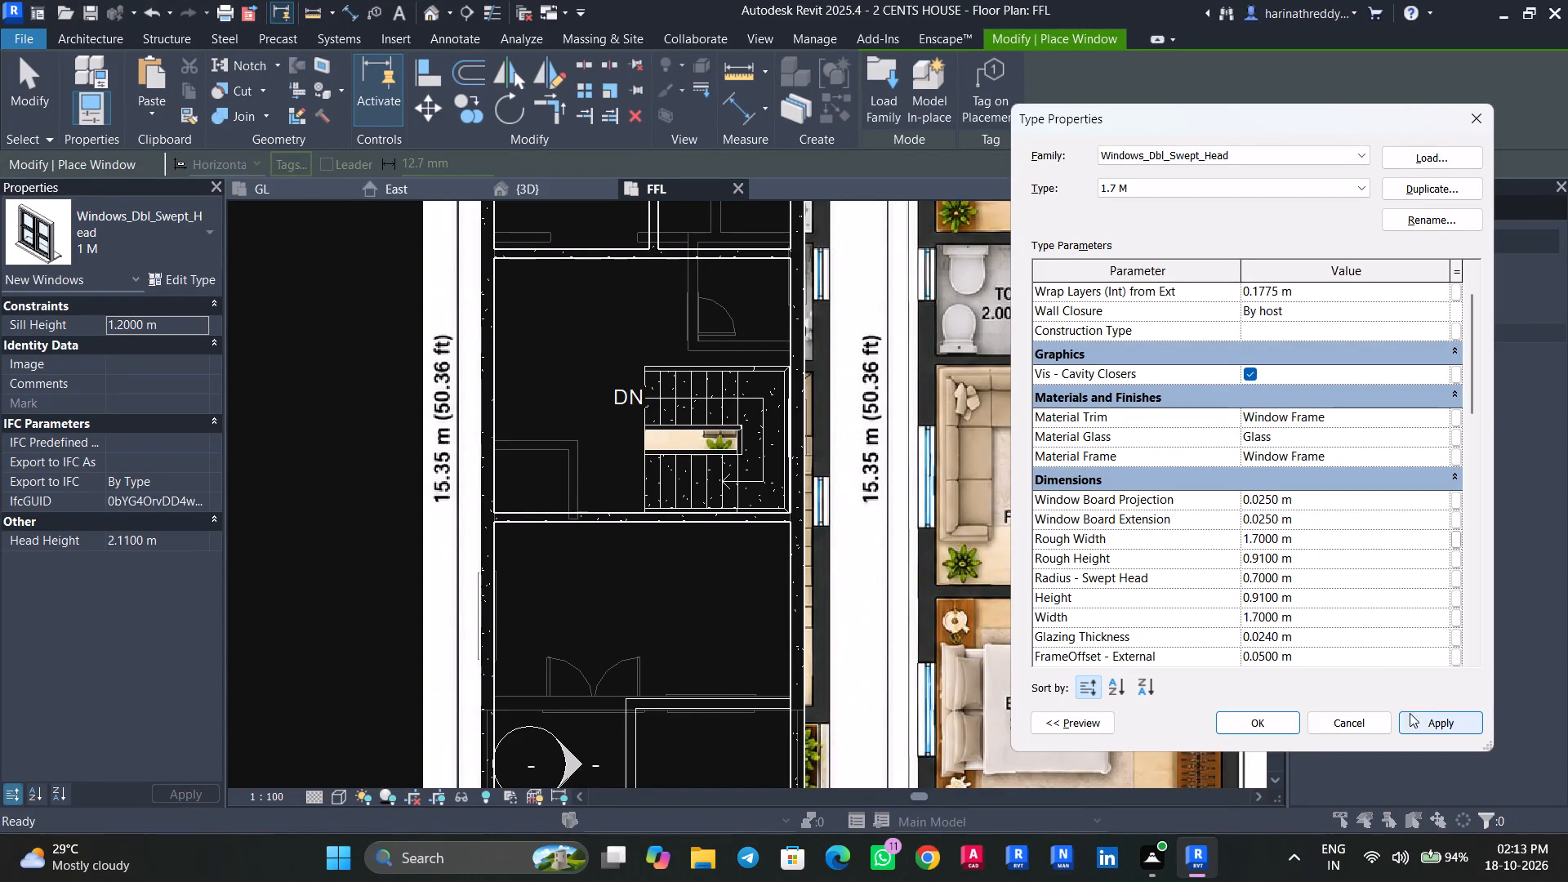
click(1438, 723)
click(1276, 722)
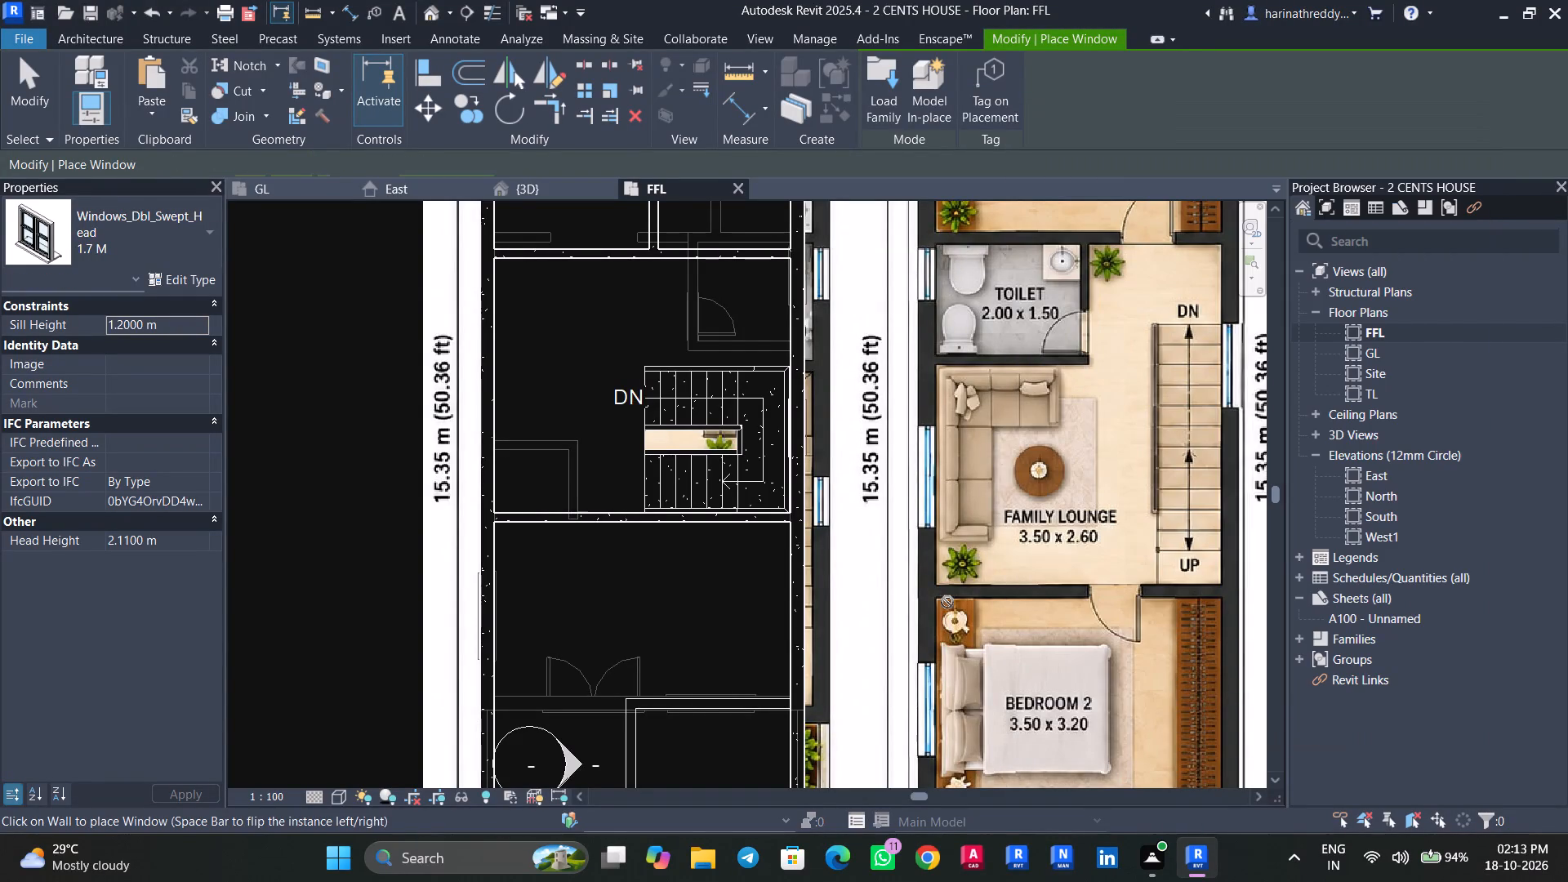
Place a 1.7 M window in the family lounge's west wall, centred about 1.21 m from each end.
scroll(923, 519, down, 4)
scroll(684, 394, up, 5)
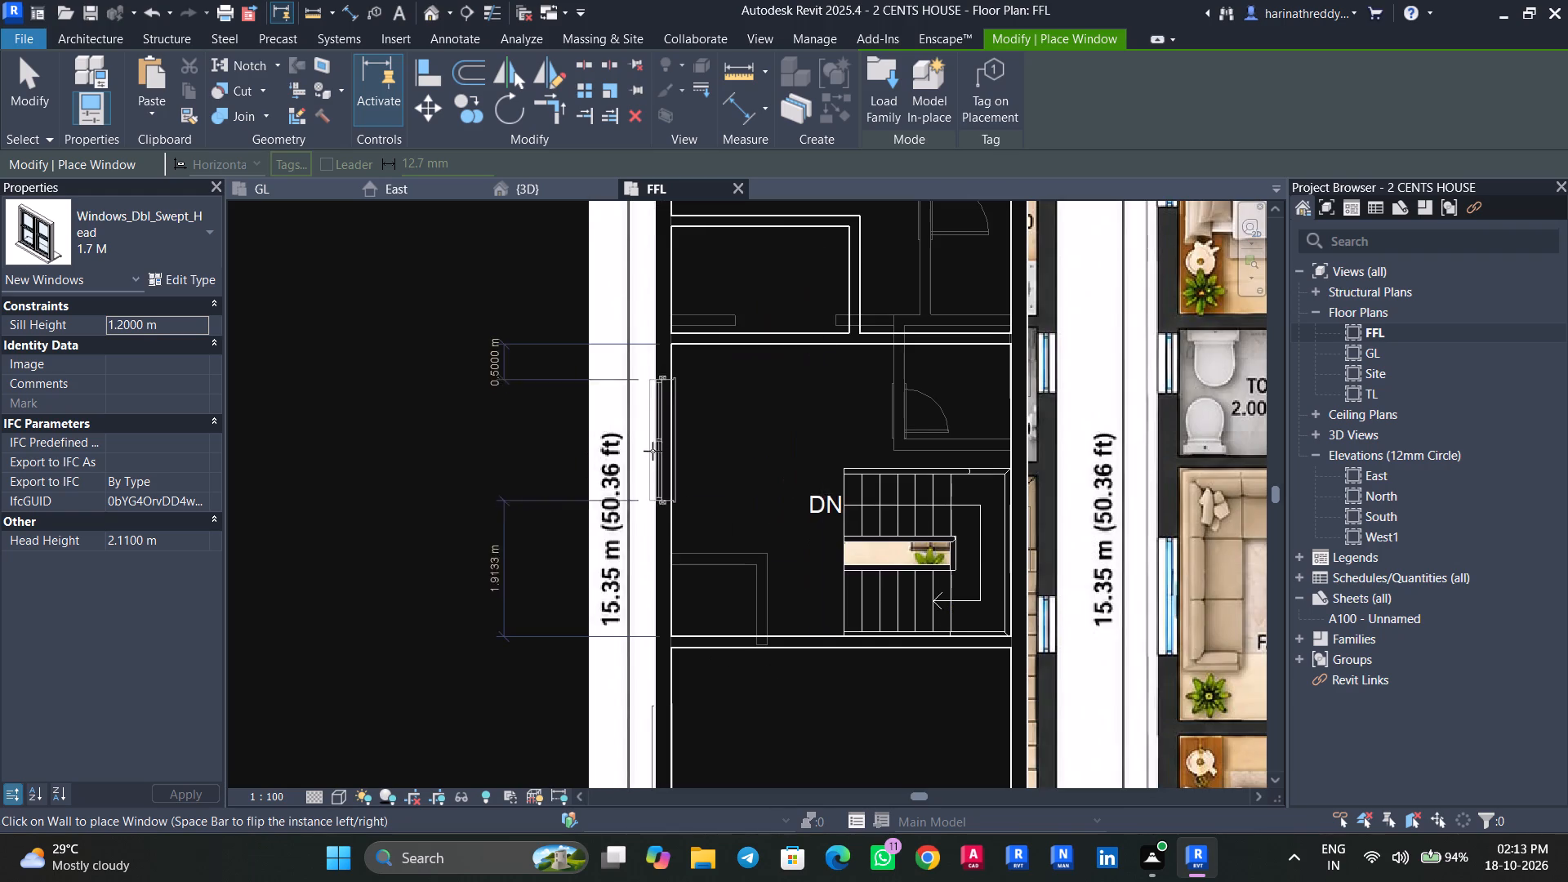
scroll(654, 493, down, 3)
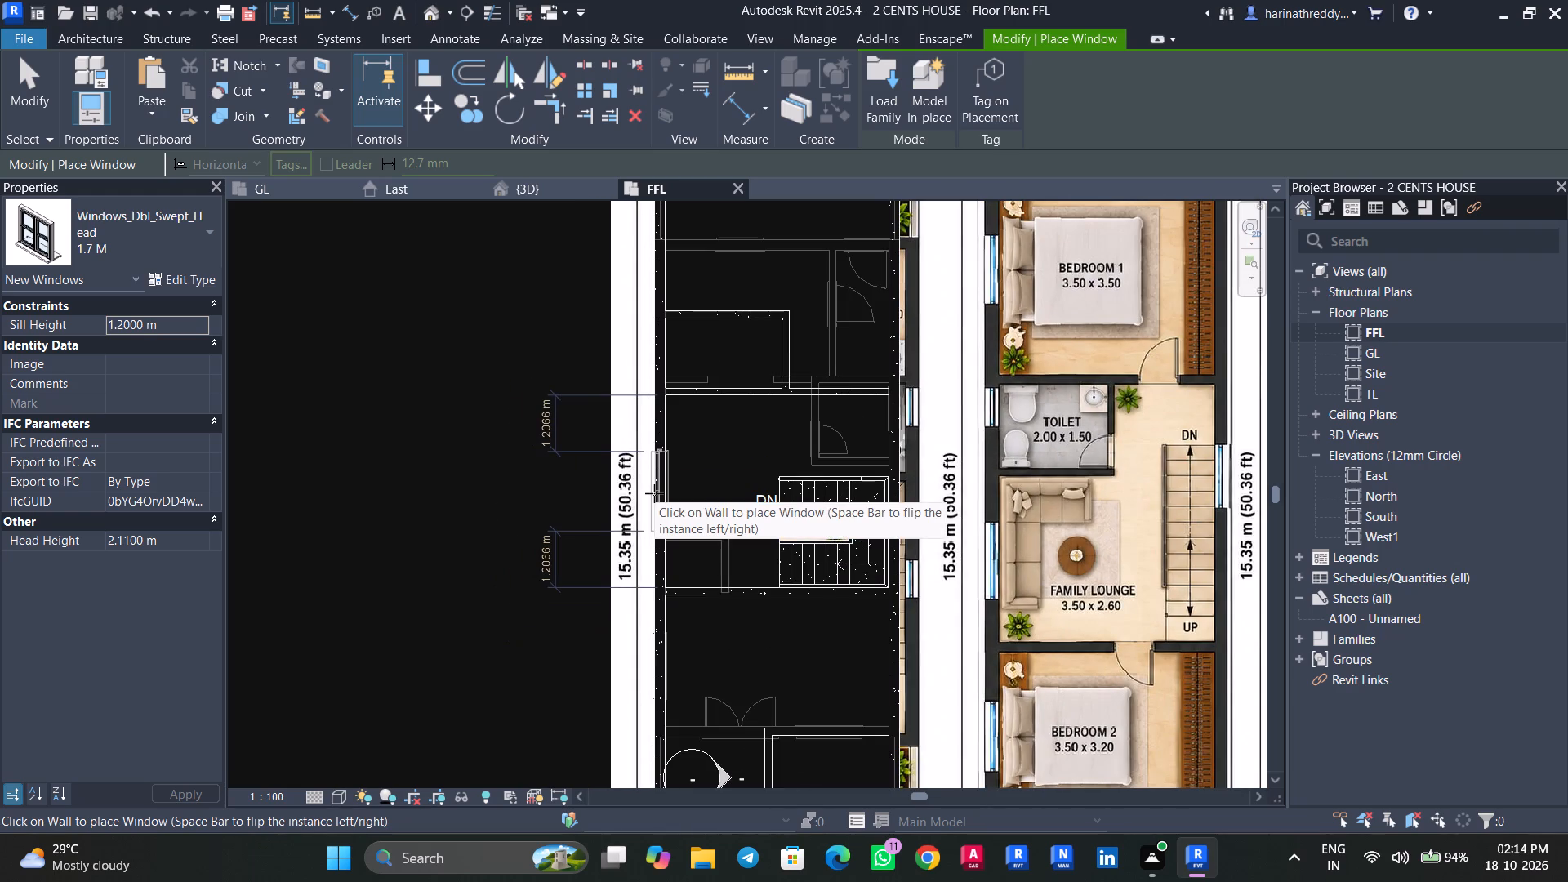
click(654, 493)
key(Escape)
key(Escape)
key(Escape)
Measure the length of Bedroom 1's north window on the reference first floor plan.
scroll(682, 529, down, 2)
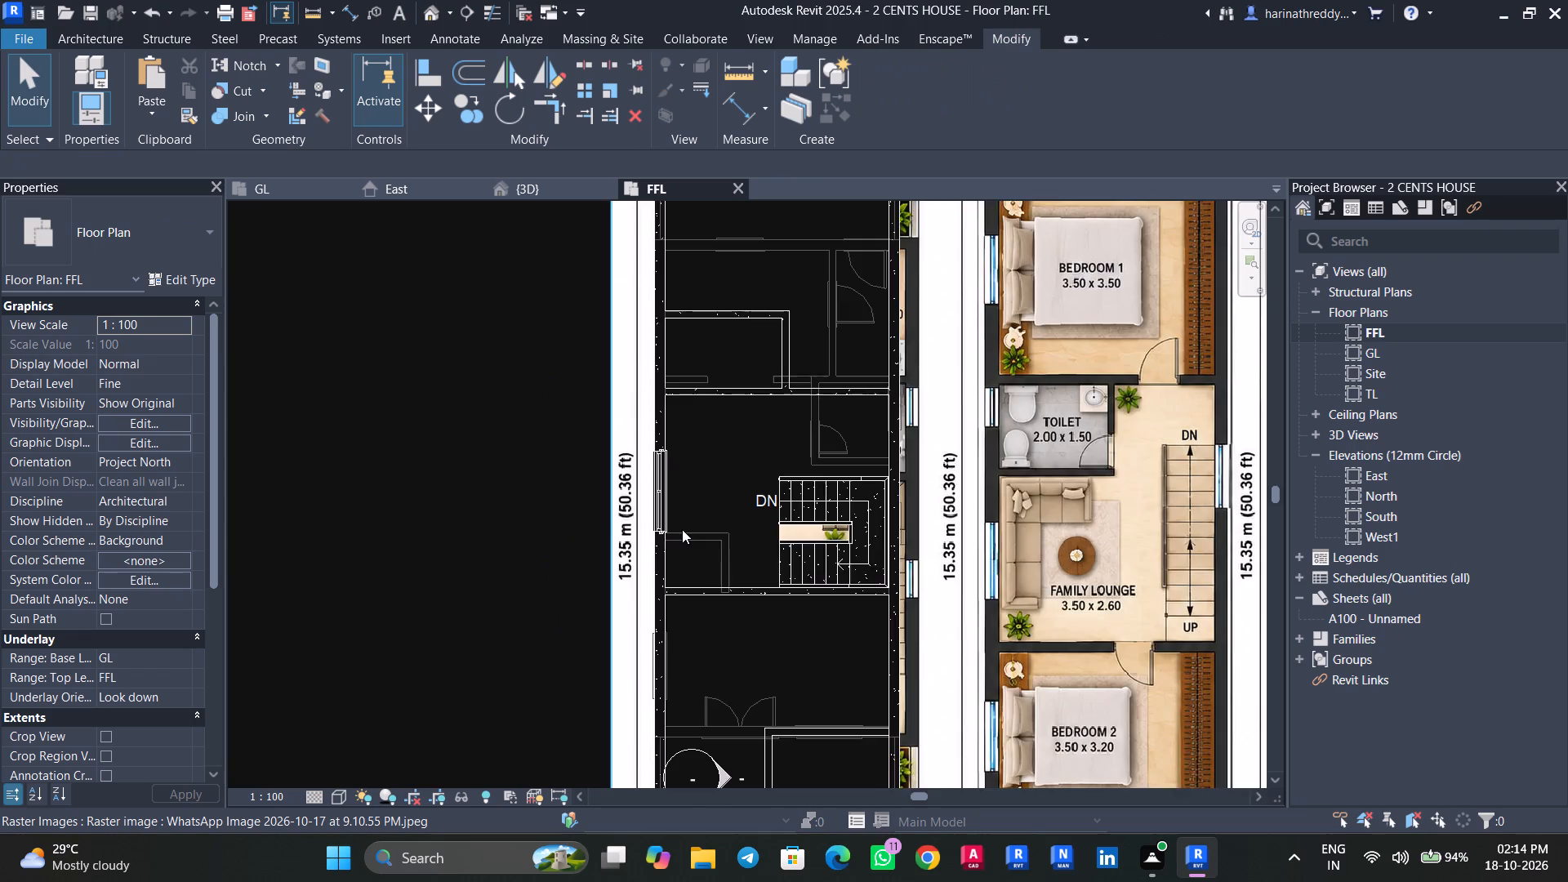
scroll(682, 529, down, 1)
scroll(975, 386, up, 5)
click(969, 380)
scroll(966, 380, up, 1)
middle_drag(966, 380, 915, 612)
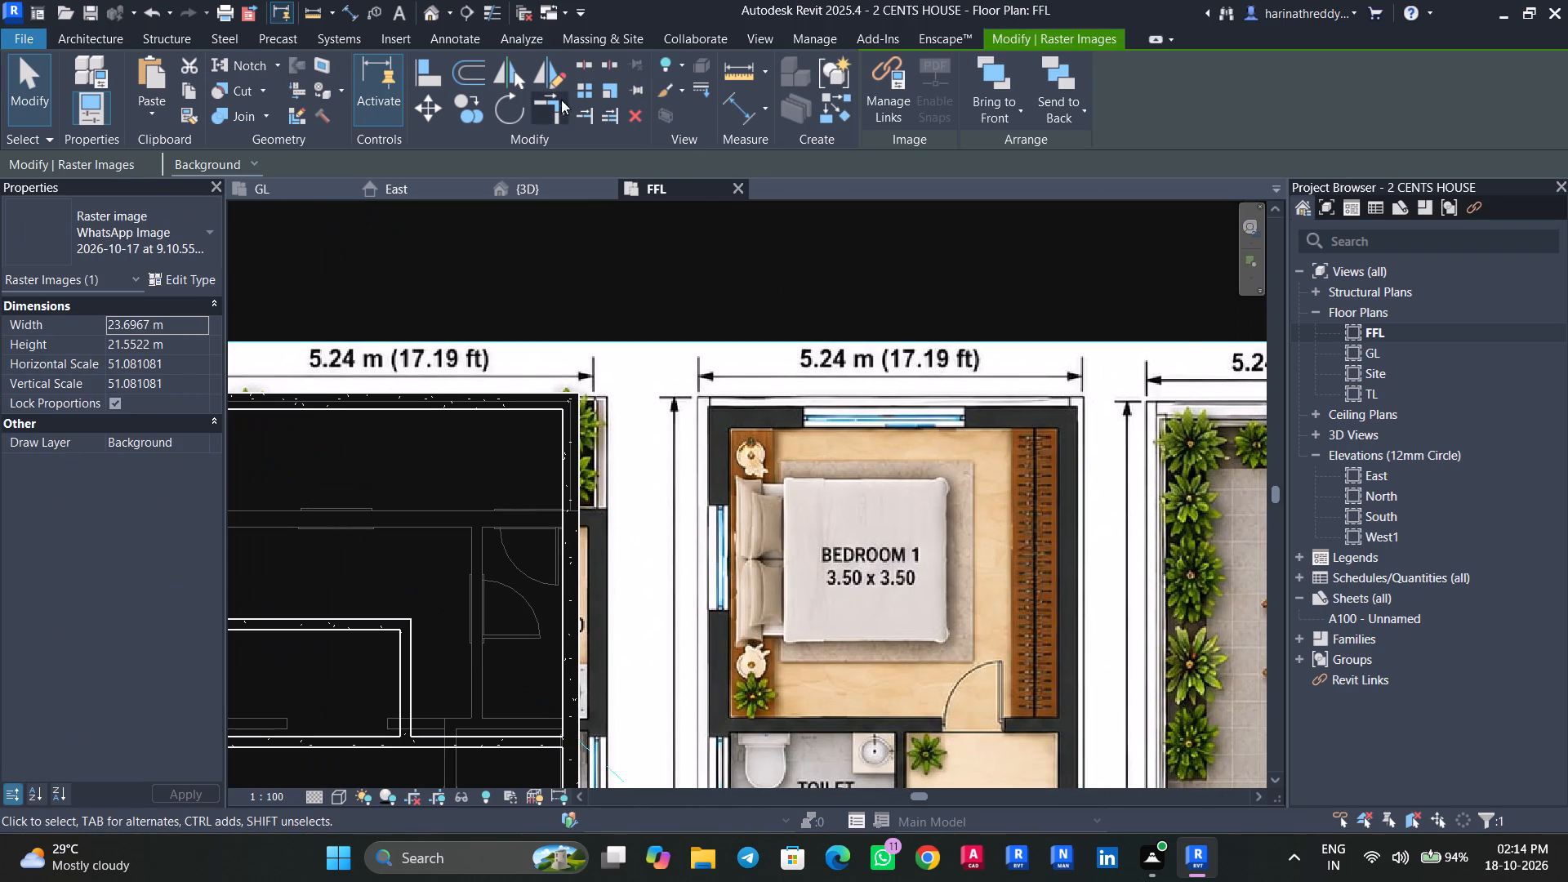
click(617, 89)
scroll(843, 434, up, 3)
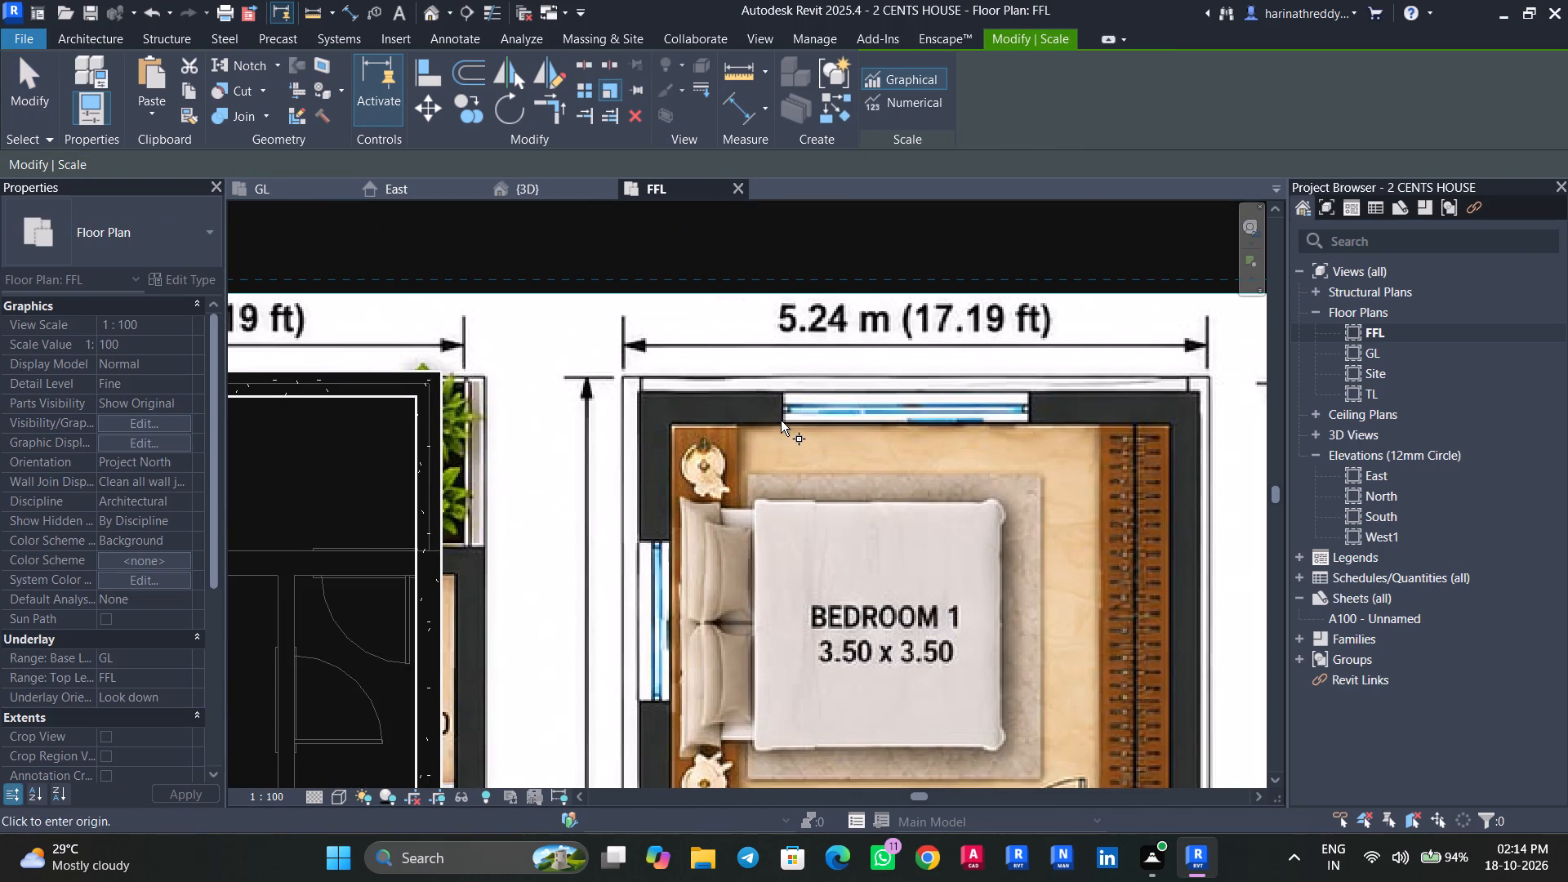
click(781, 421)
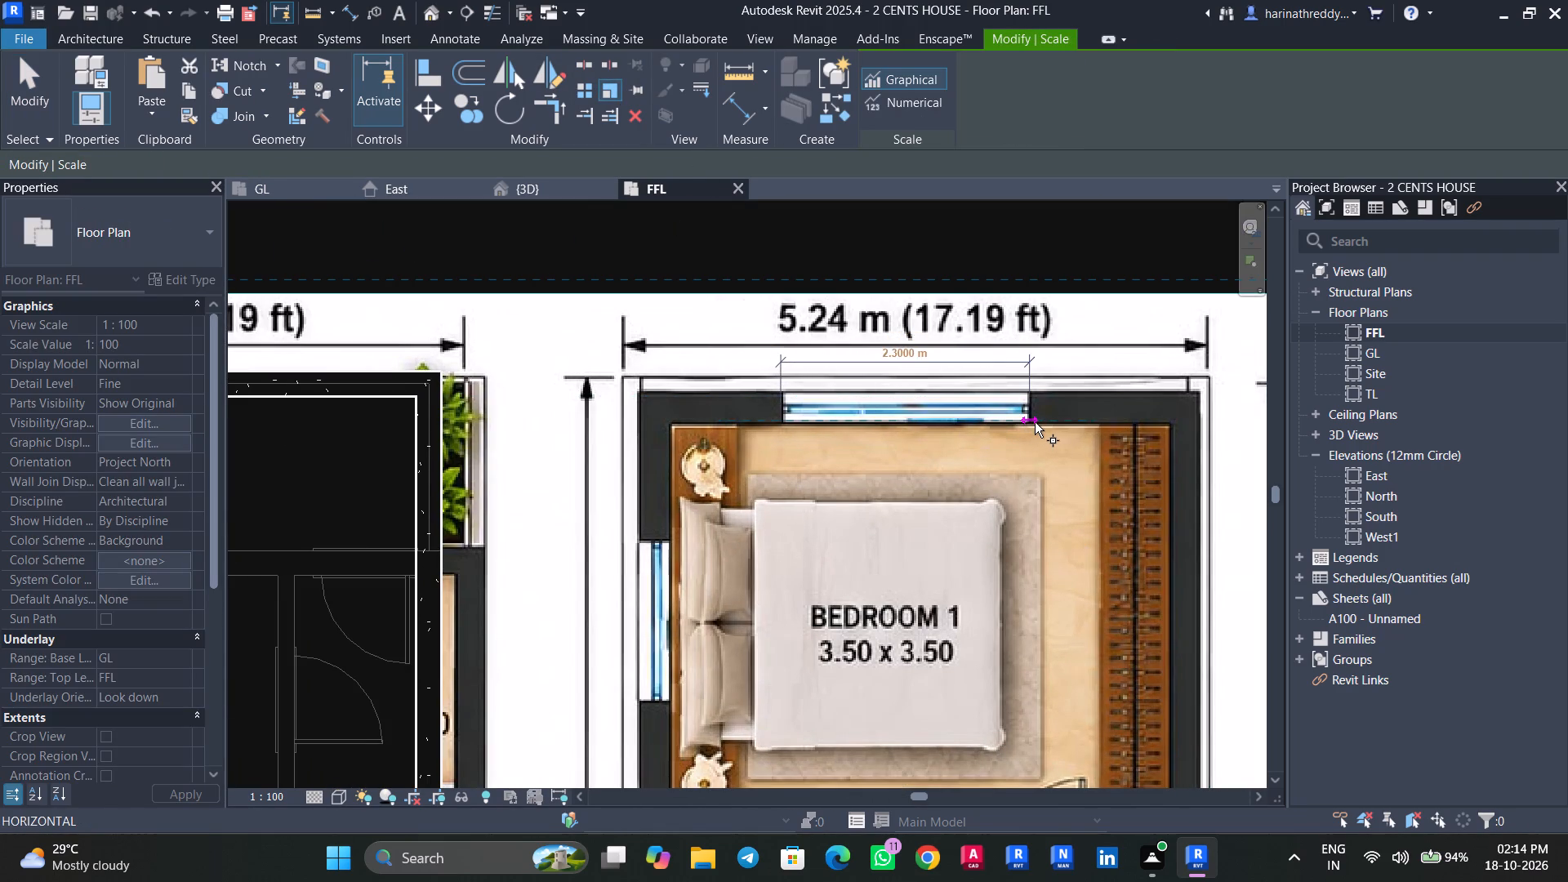
scroll(1035, 422, up, 3)
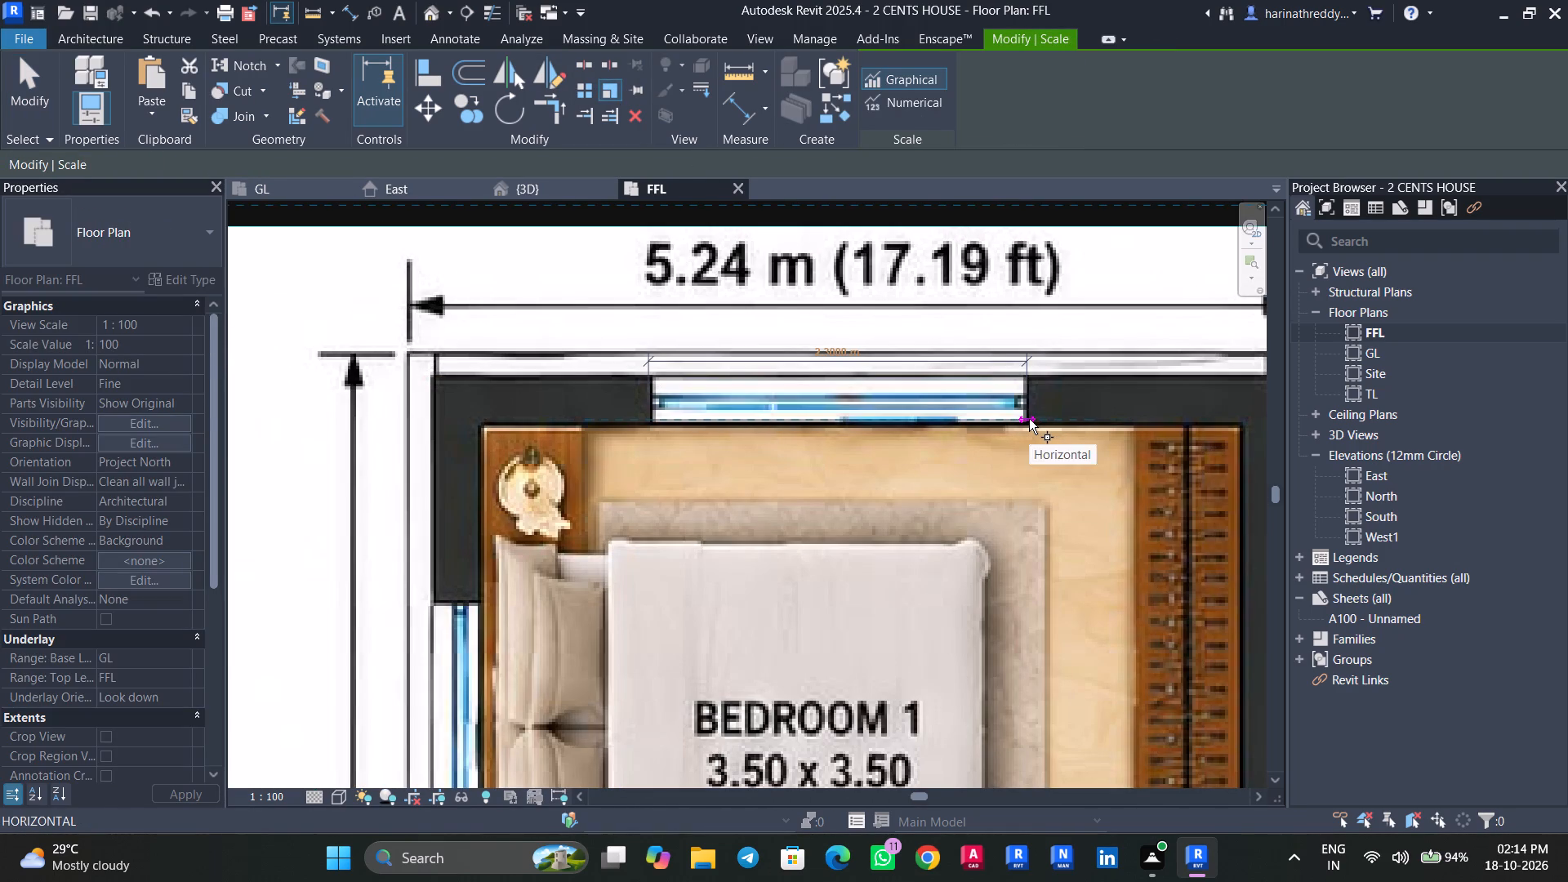
key(Escape)
key(Escape)
Duplicate the Windows_Dbl_Swept_Head 1.7 M window type as 2.3 M and set its rough width to 2.3 m.
key(w)
key(n)
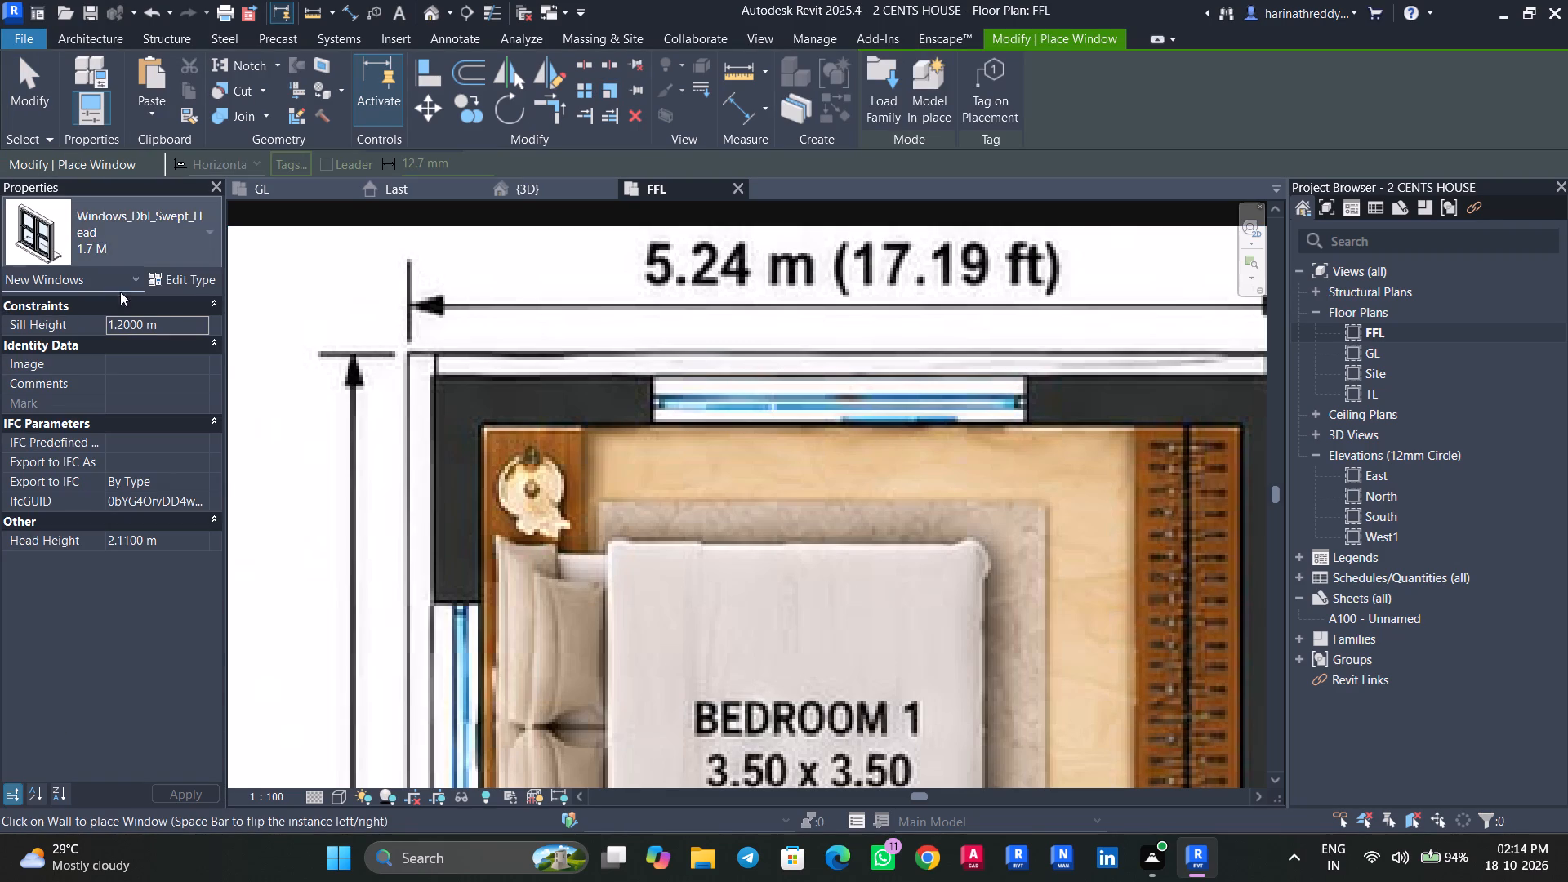
click(171, 279)
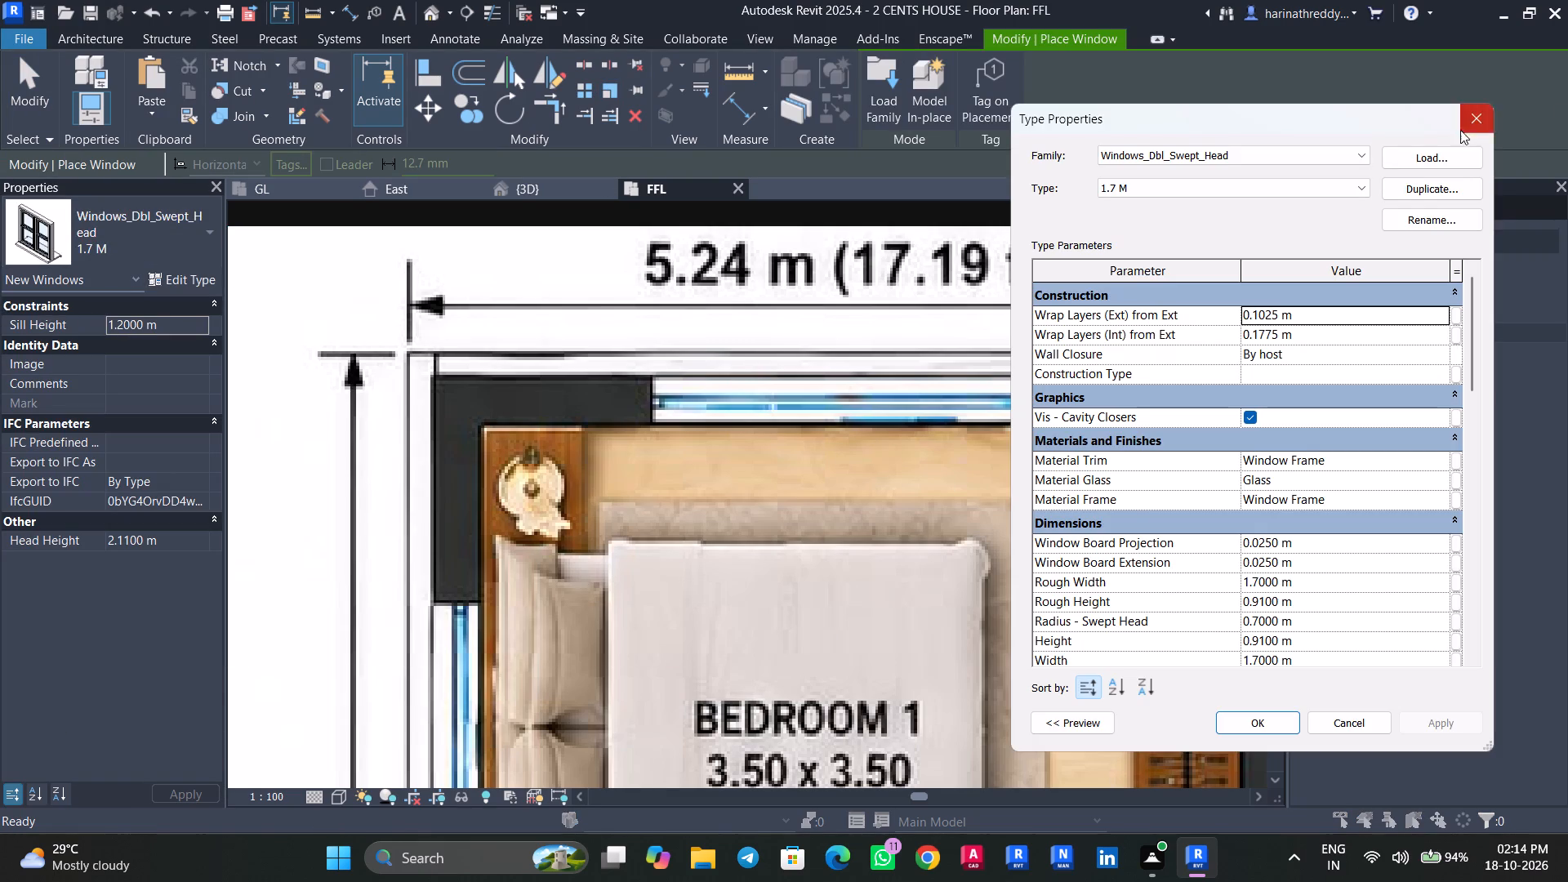
click(1461, 177)
text(2.3 M)
key(Return)
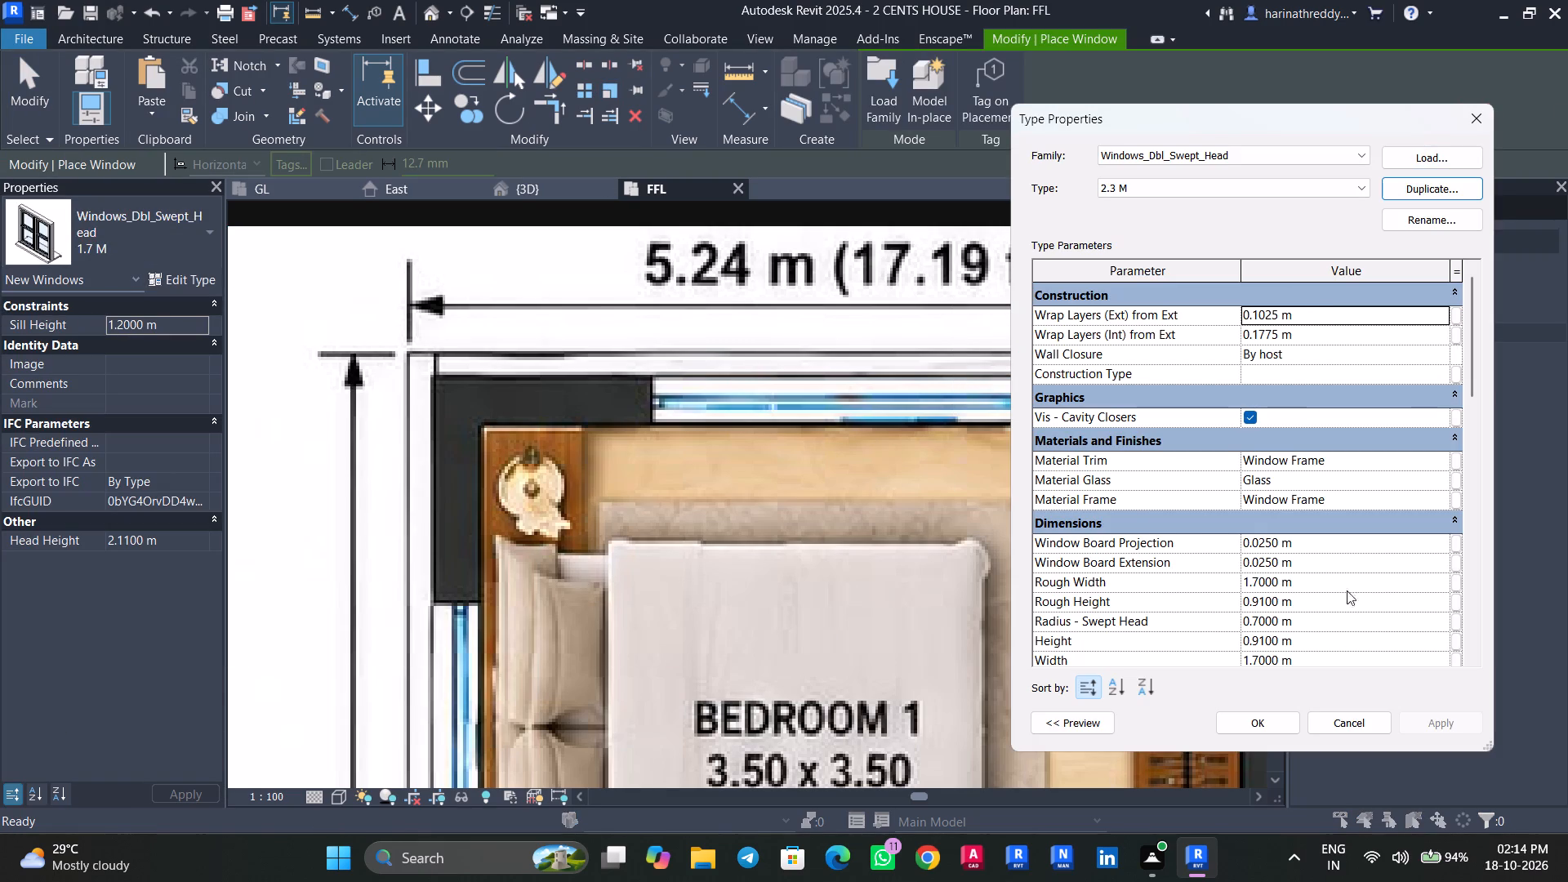
click(1342, 578)
text(2.3)
key(Return)
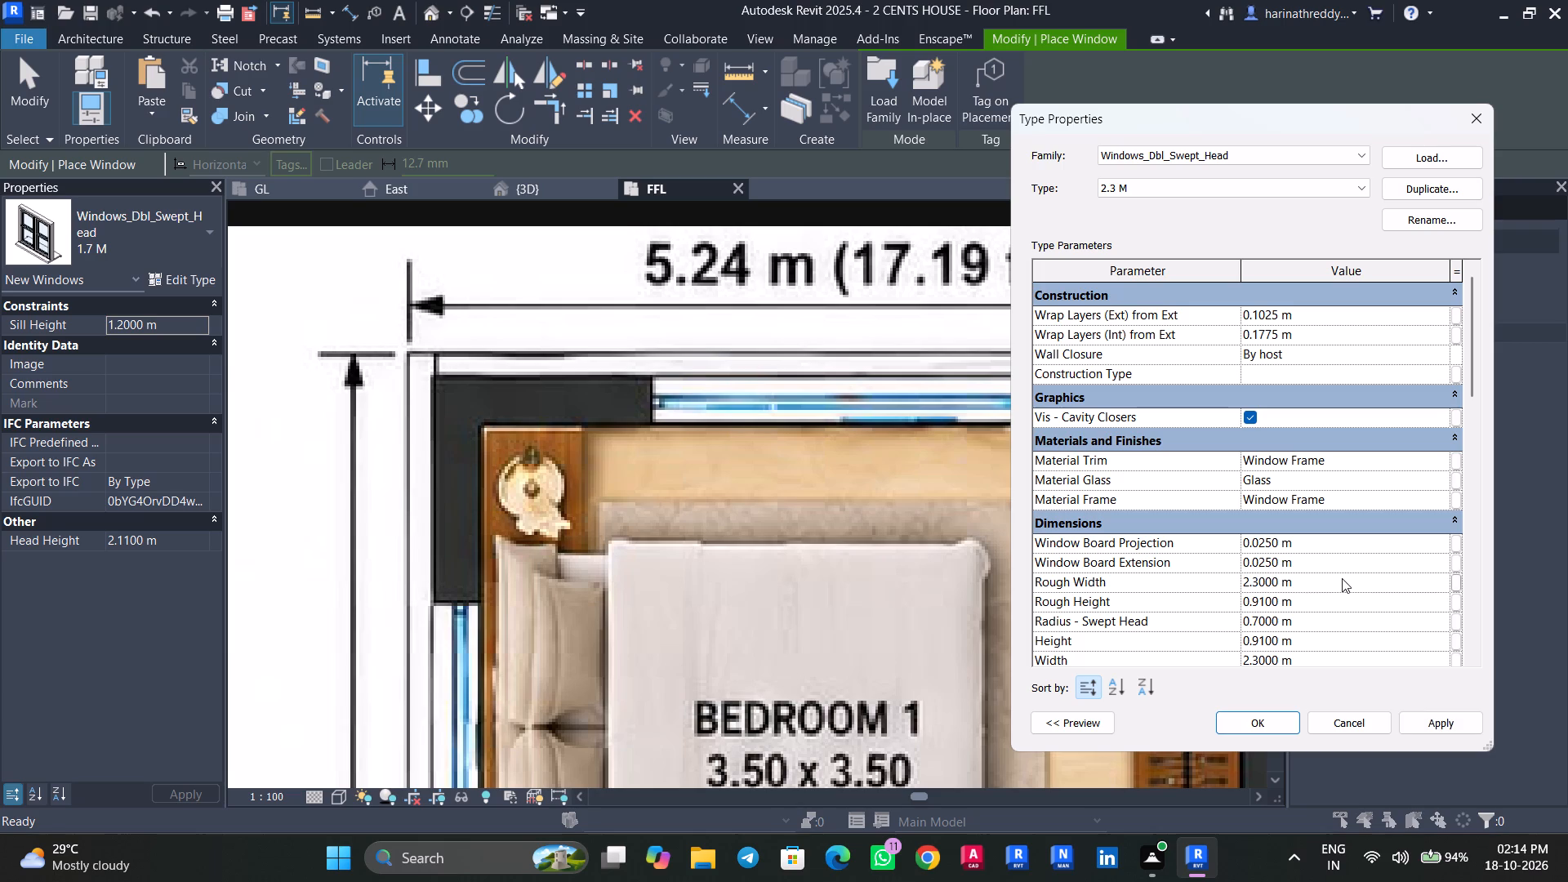
click(1448, 726)
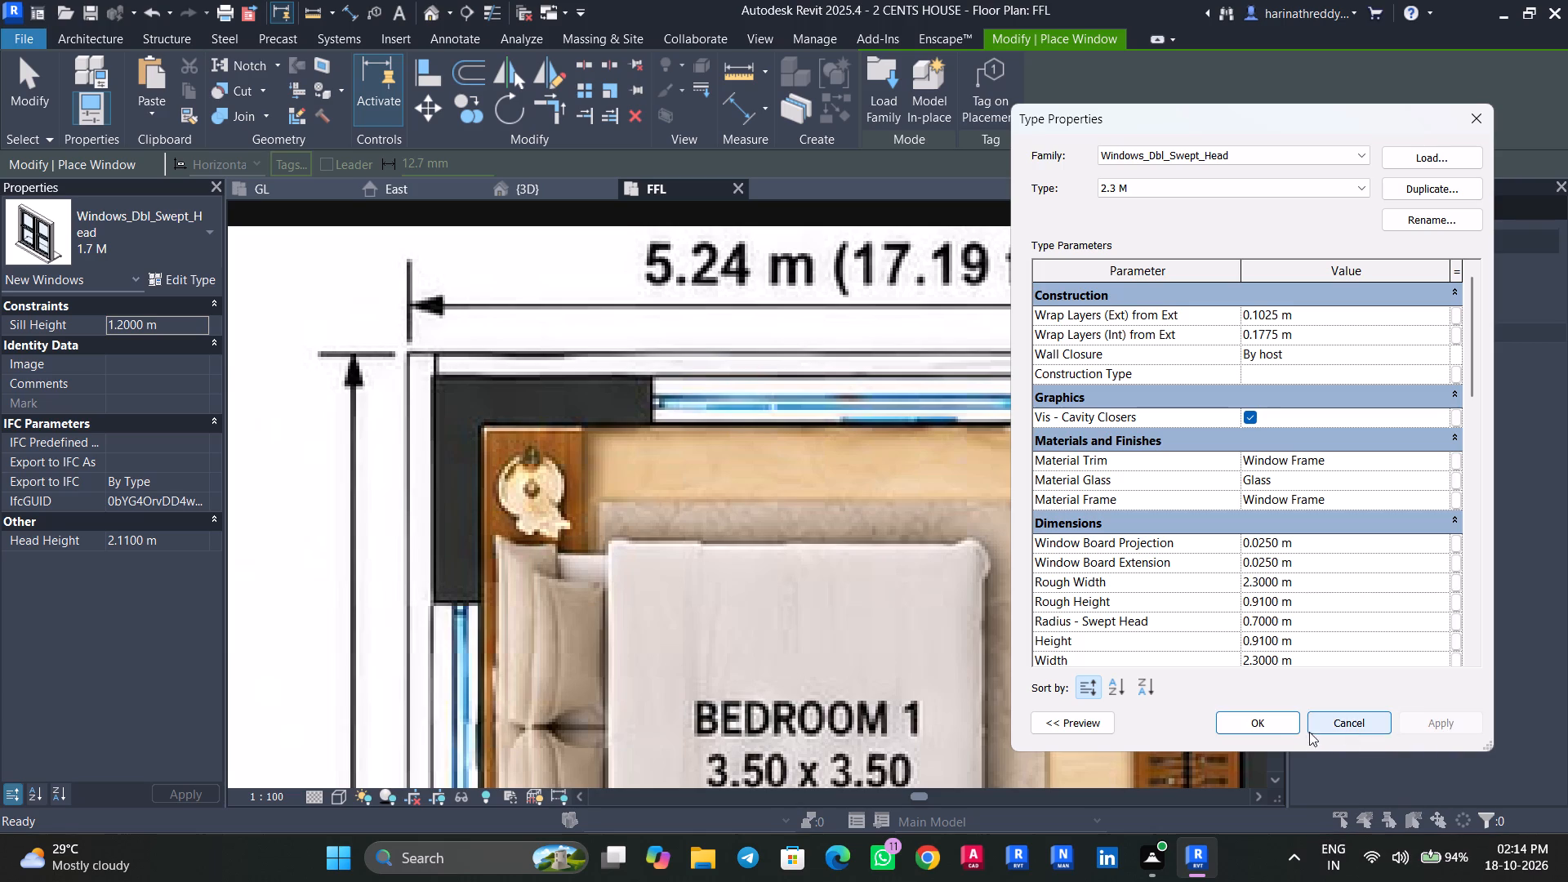
click(1288, 724)
Place a 2.3 M window centred in Bedroom 1's north wall.
scroll(792, 408, down, 12)
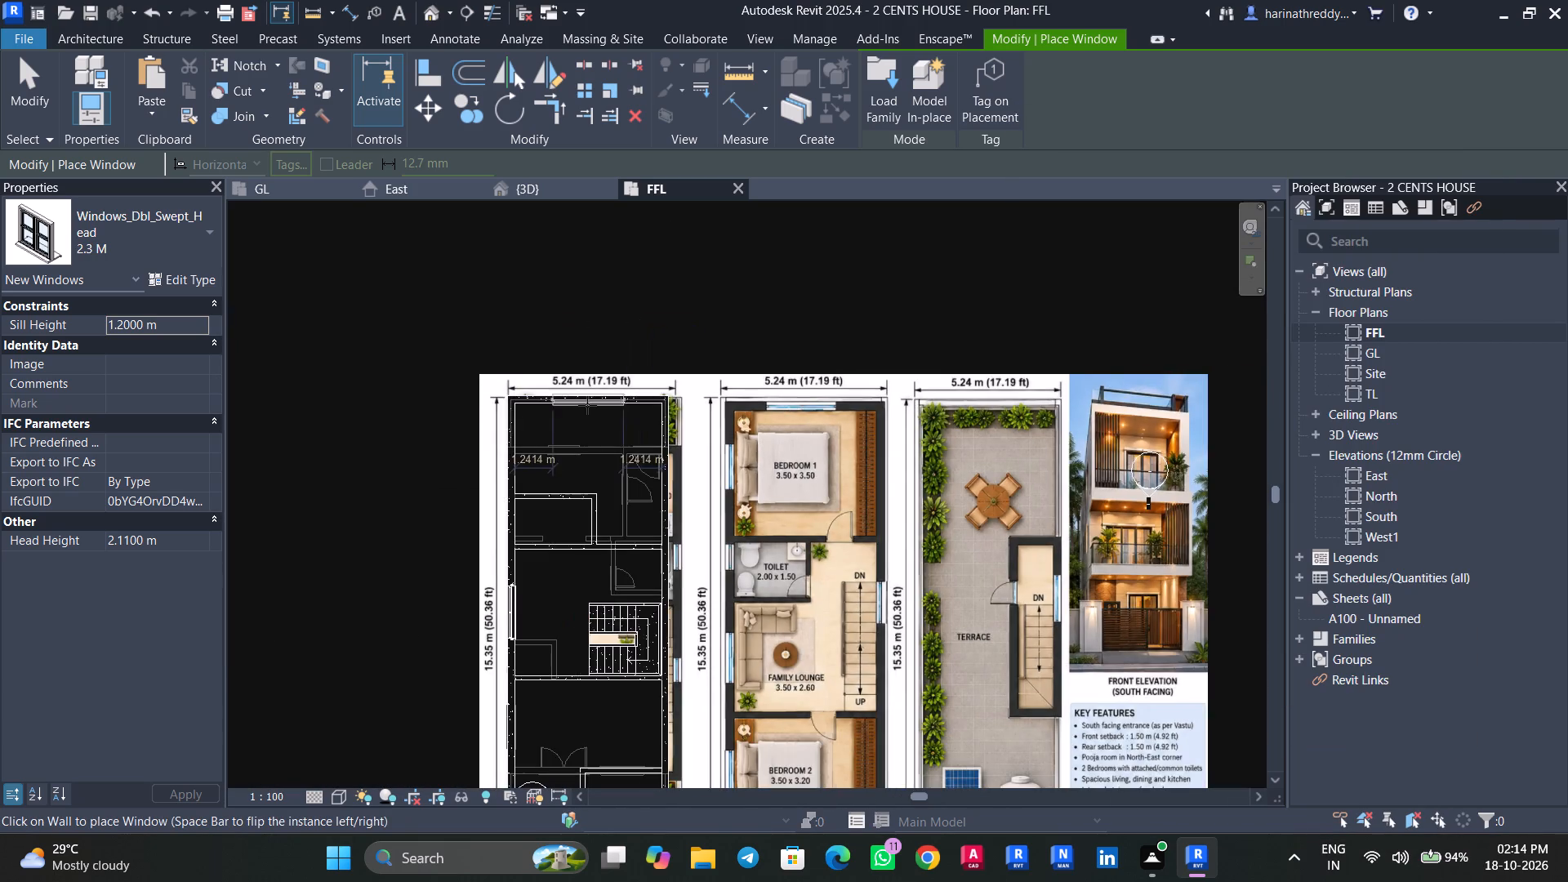
scroll(587, 405, up, 9)
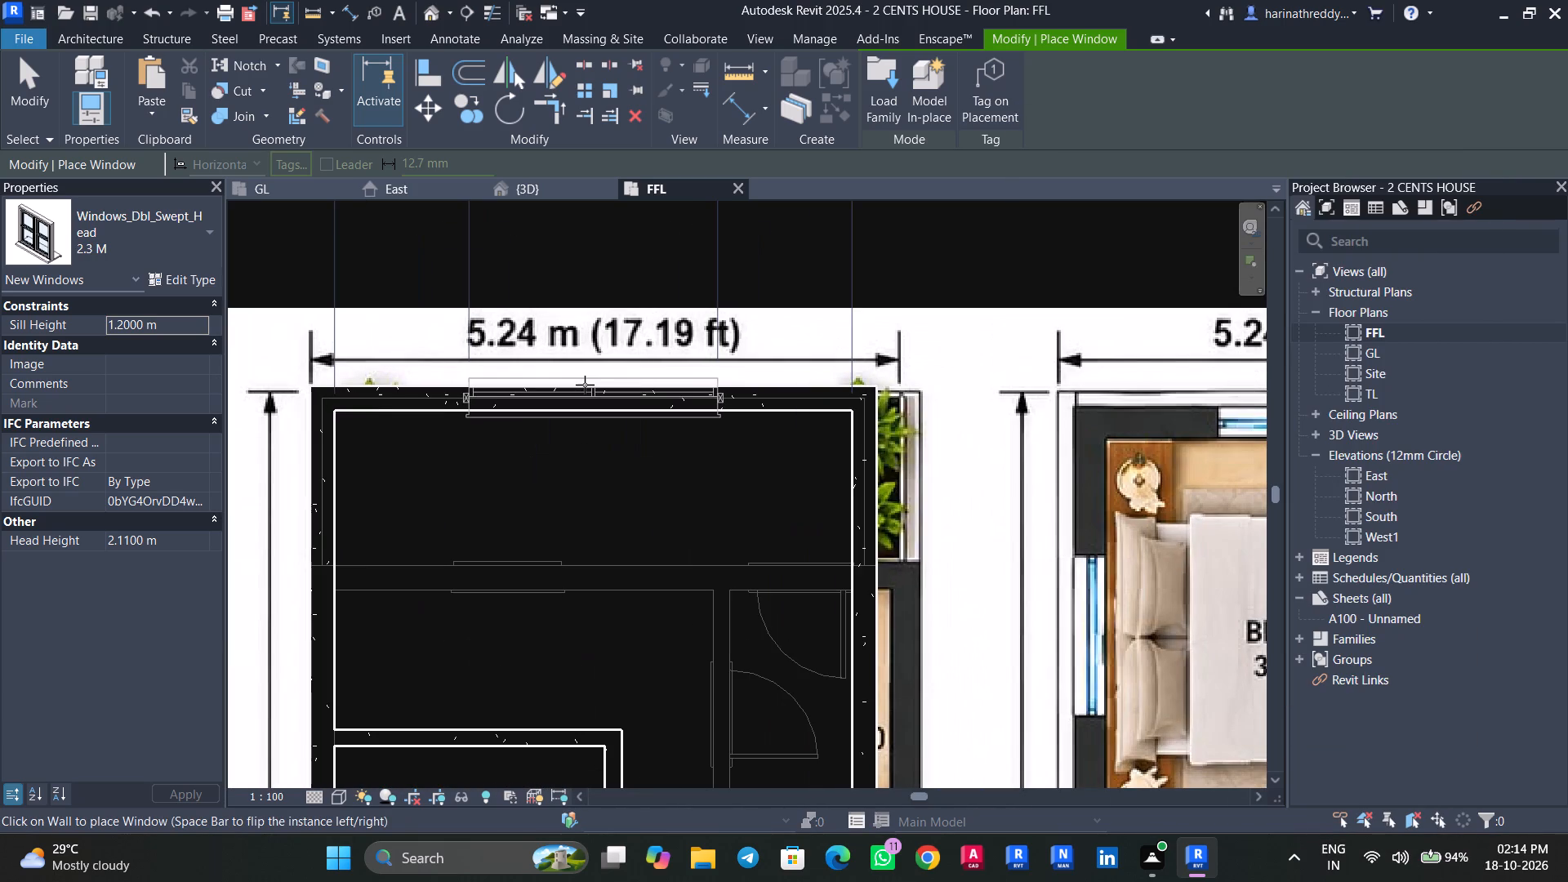
click(585, 385)
key(Escape)
key(Escape)
key(Escape)
Measure the length of Bedroom 1's west window on the reference first floor plan.
scroll(595, 441, down, 5)
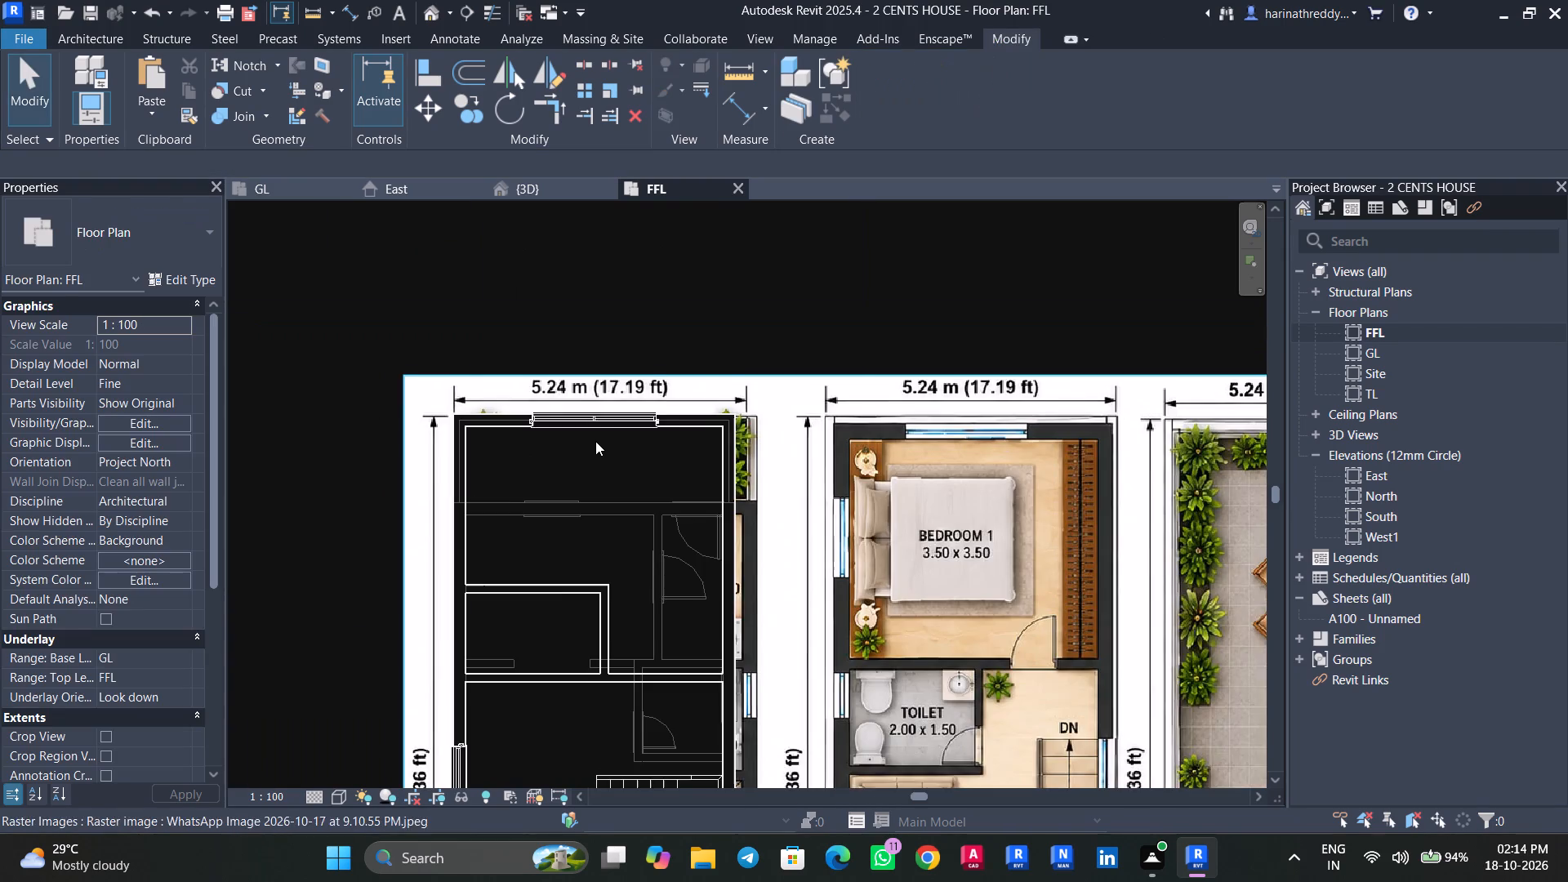
middle_drag(949, 471, 973, 377)
scroll(882, 475, up, 4)
click(878, 467)
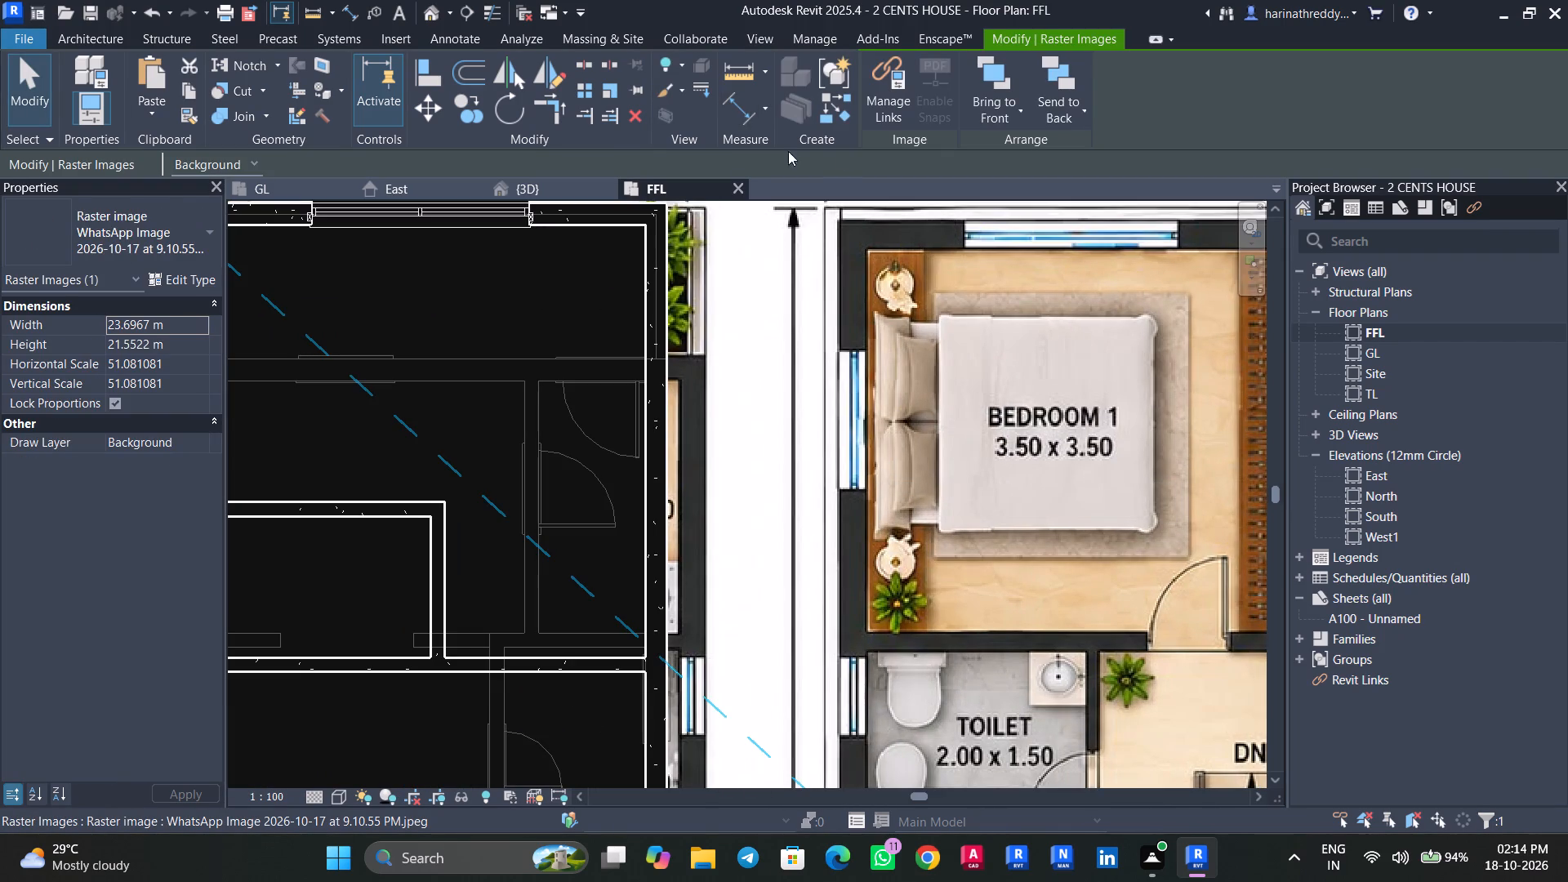
click(610, 93)
scroll(759, 410, up, 3)
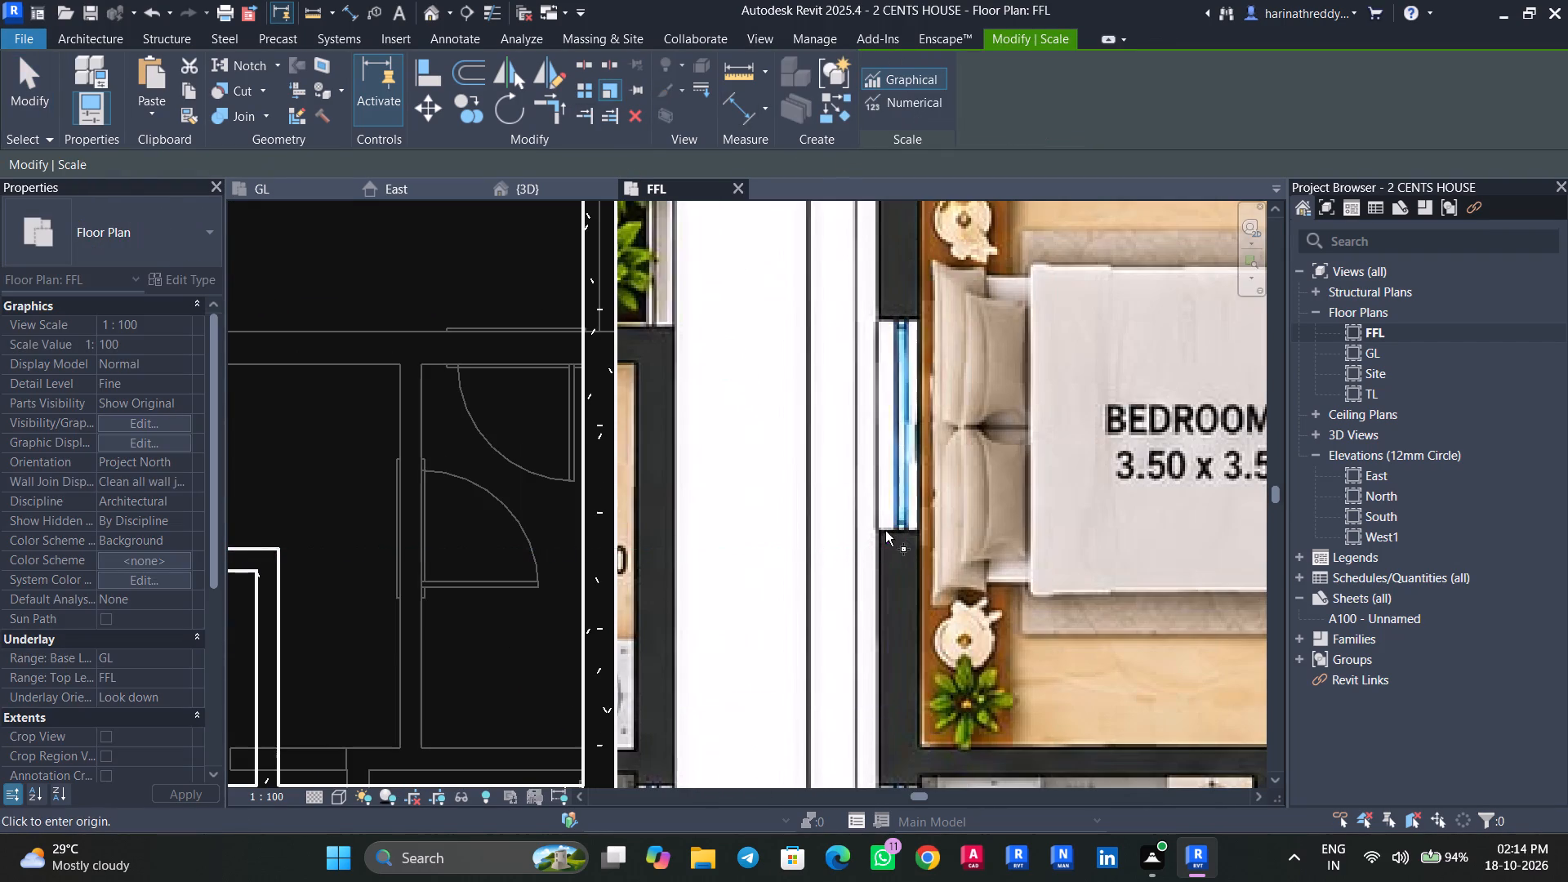
click(881, 529)
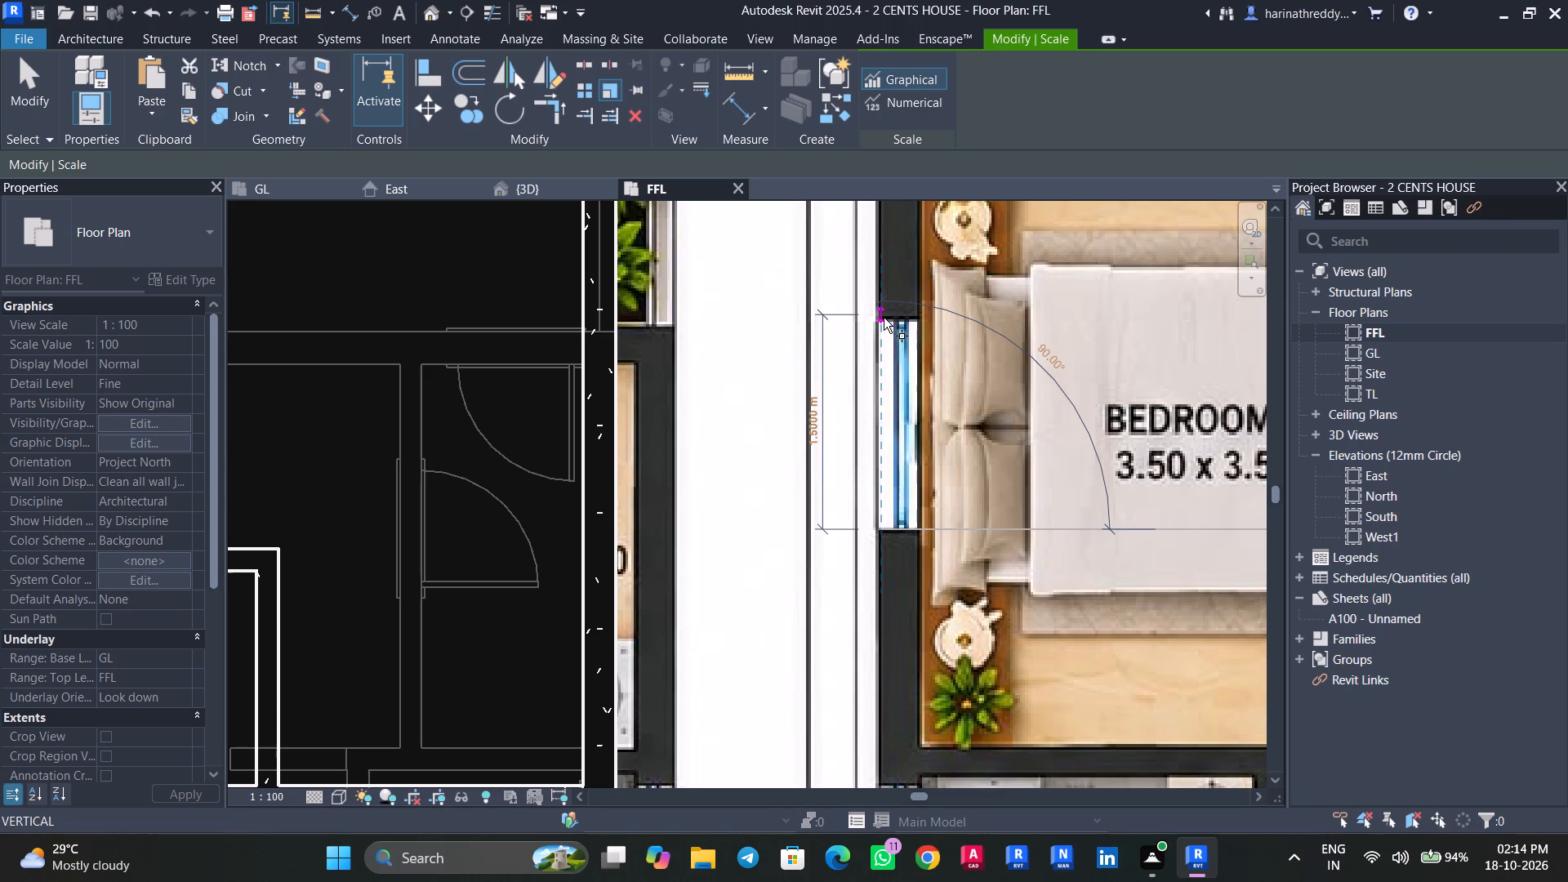
key(Escape)
key(Escape)
Duplicate the Windows_Dbl_Swept_Head 2.3 M window type as 1.5 M and set its rough width to 1.5 m.
text(WN)
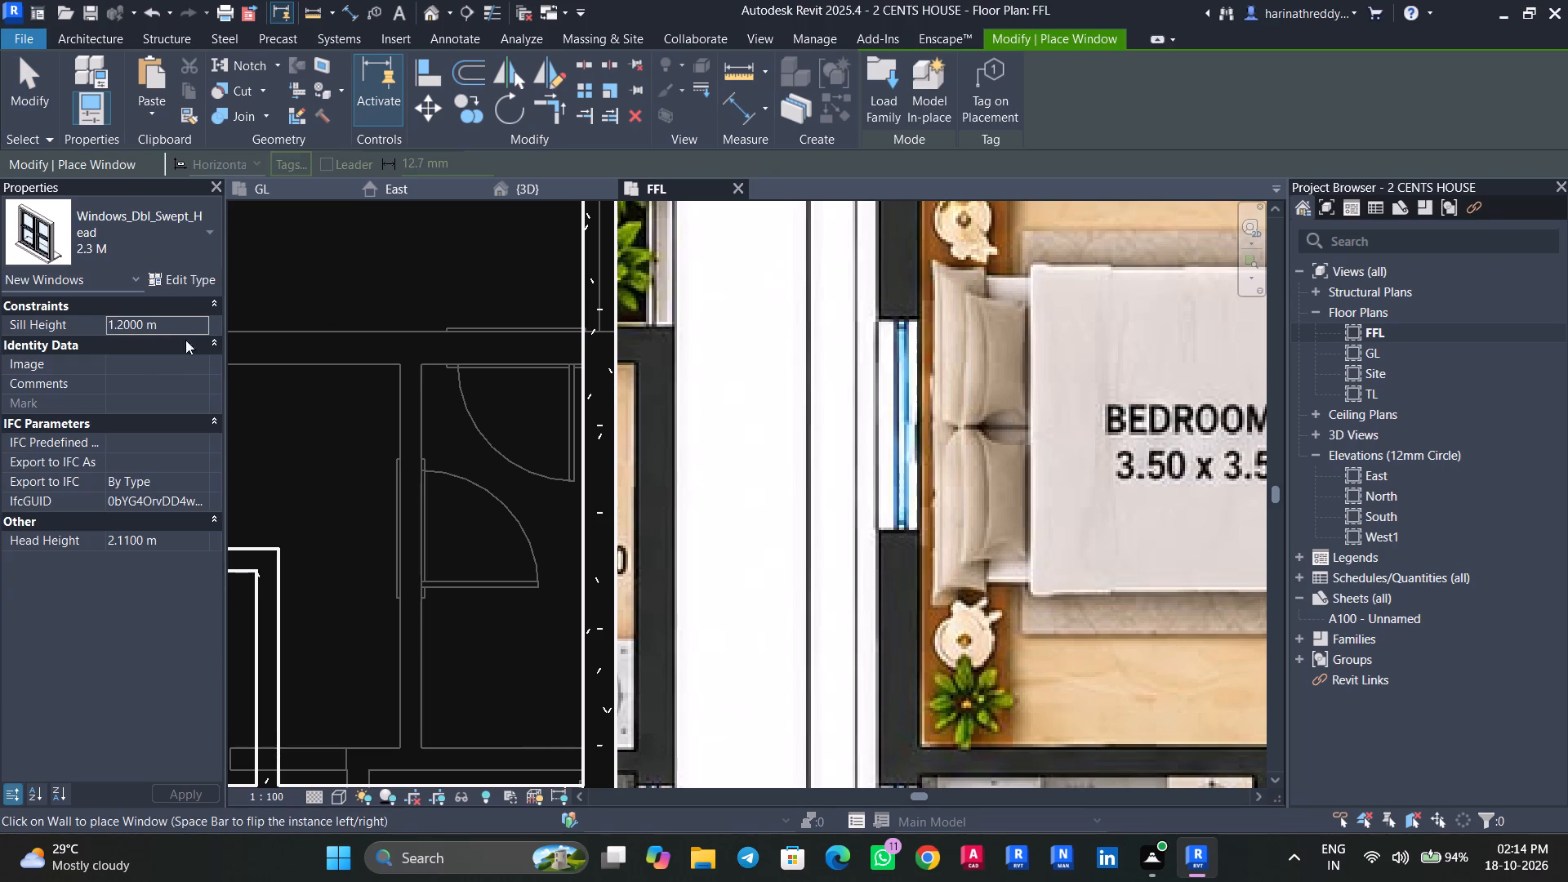
click(182, 280)
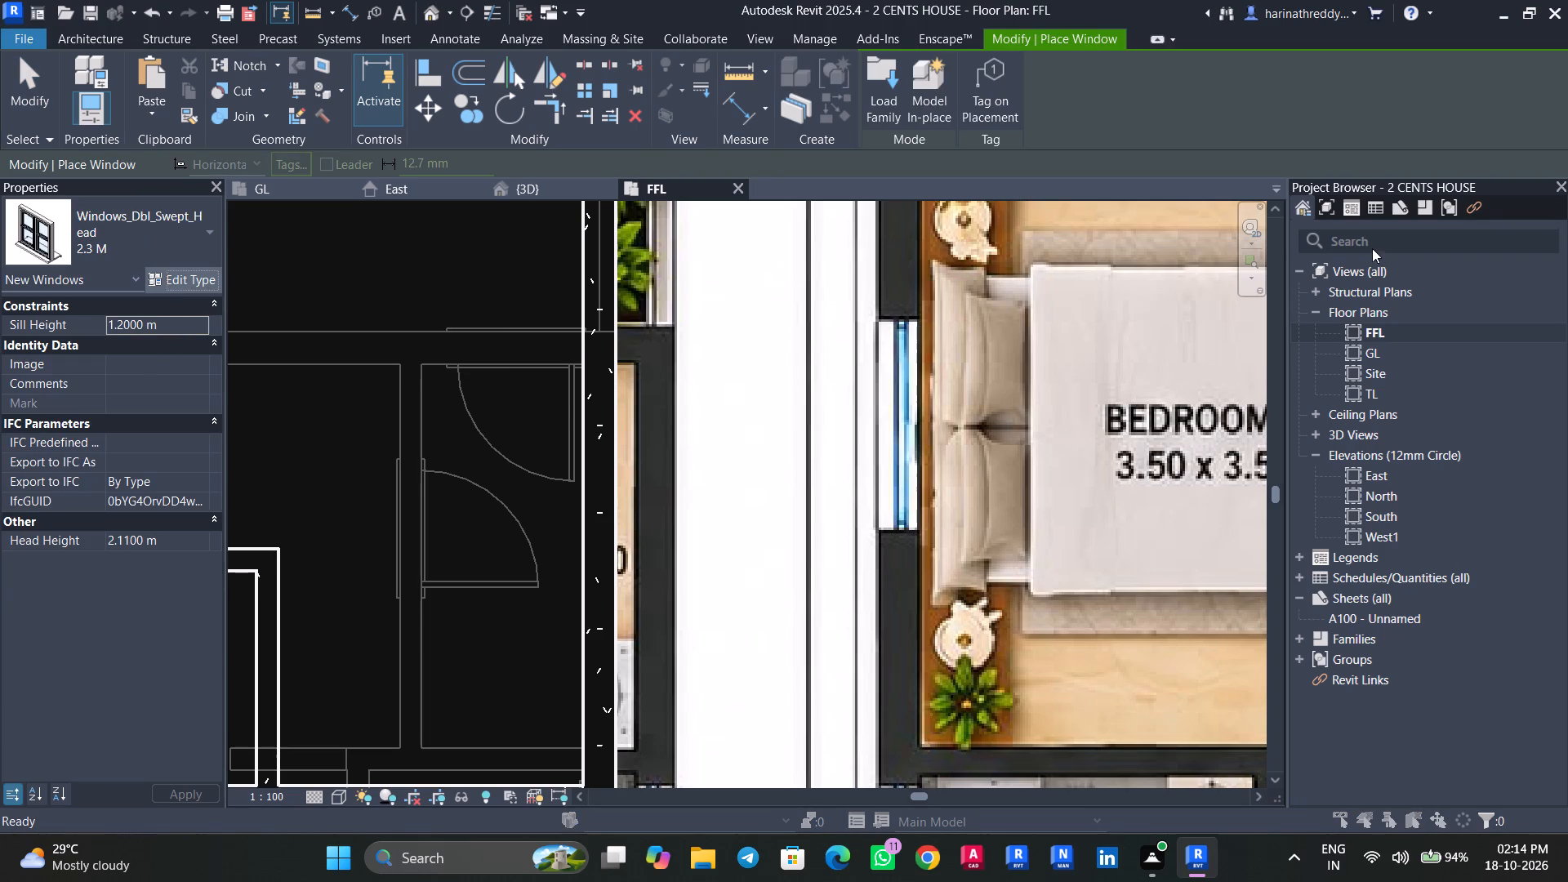
click(1426, 189)
text(1.5)
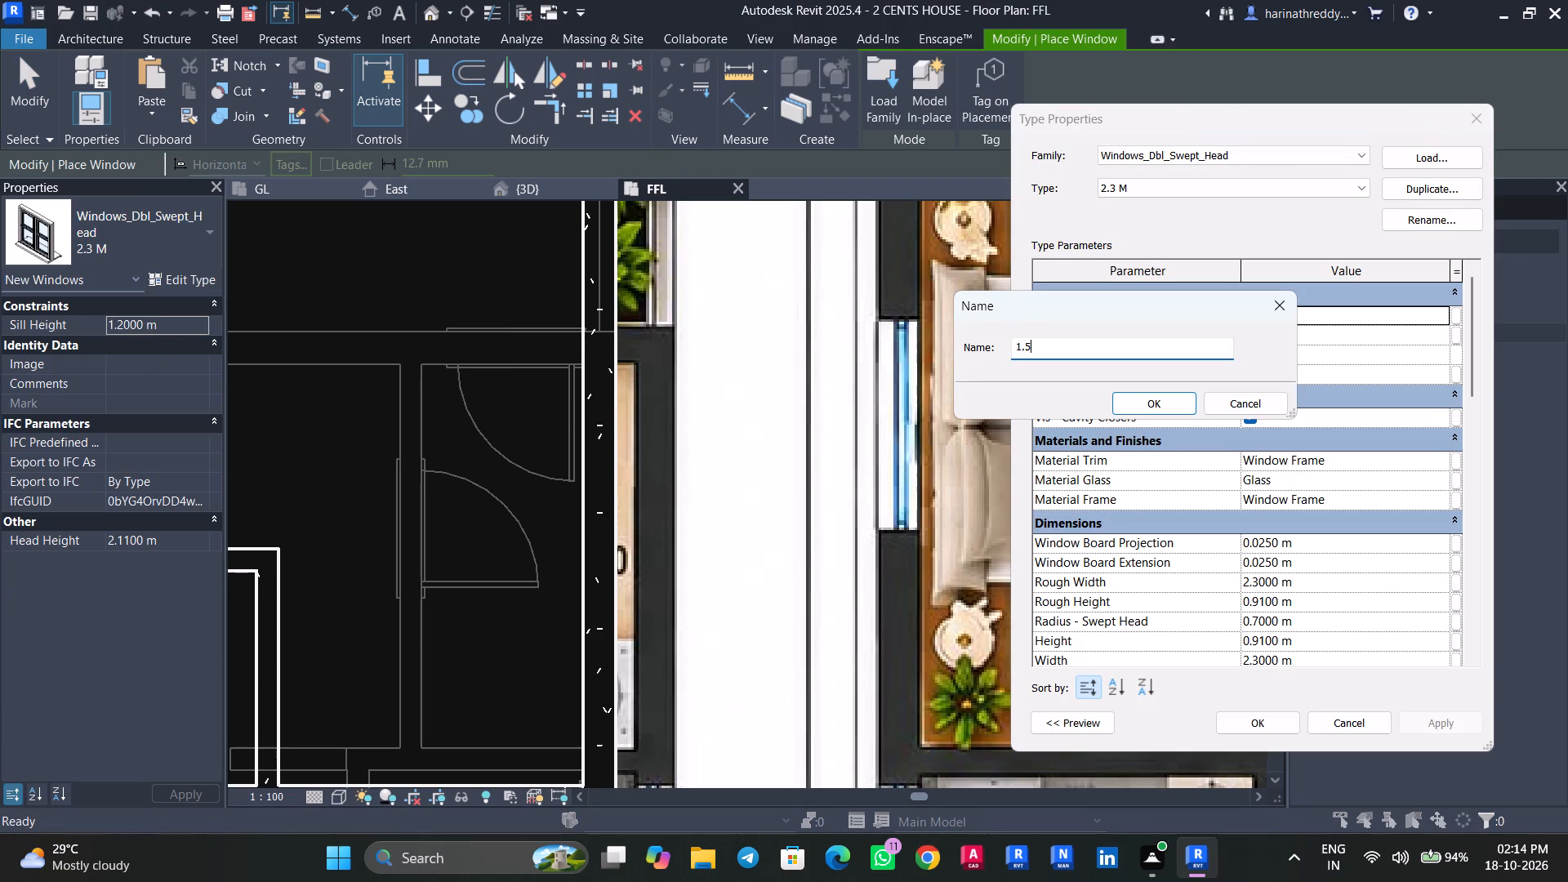
key(space)
key(m)
click(1134, 413)
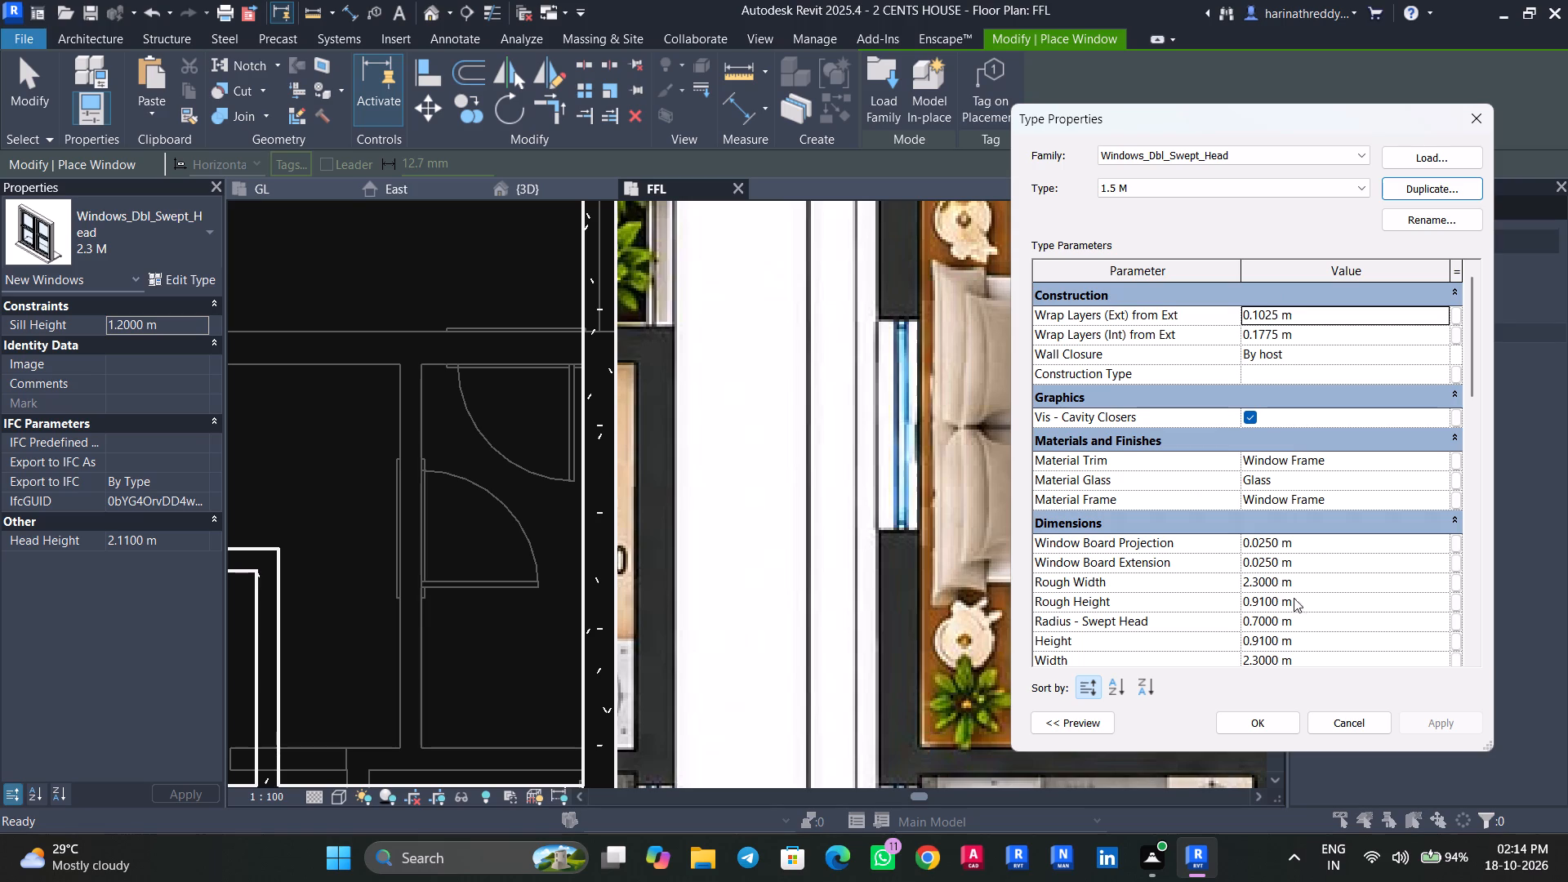
click(1315, 591)
text(1.5)
key(Return)
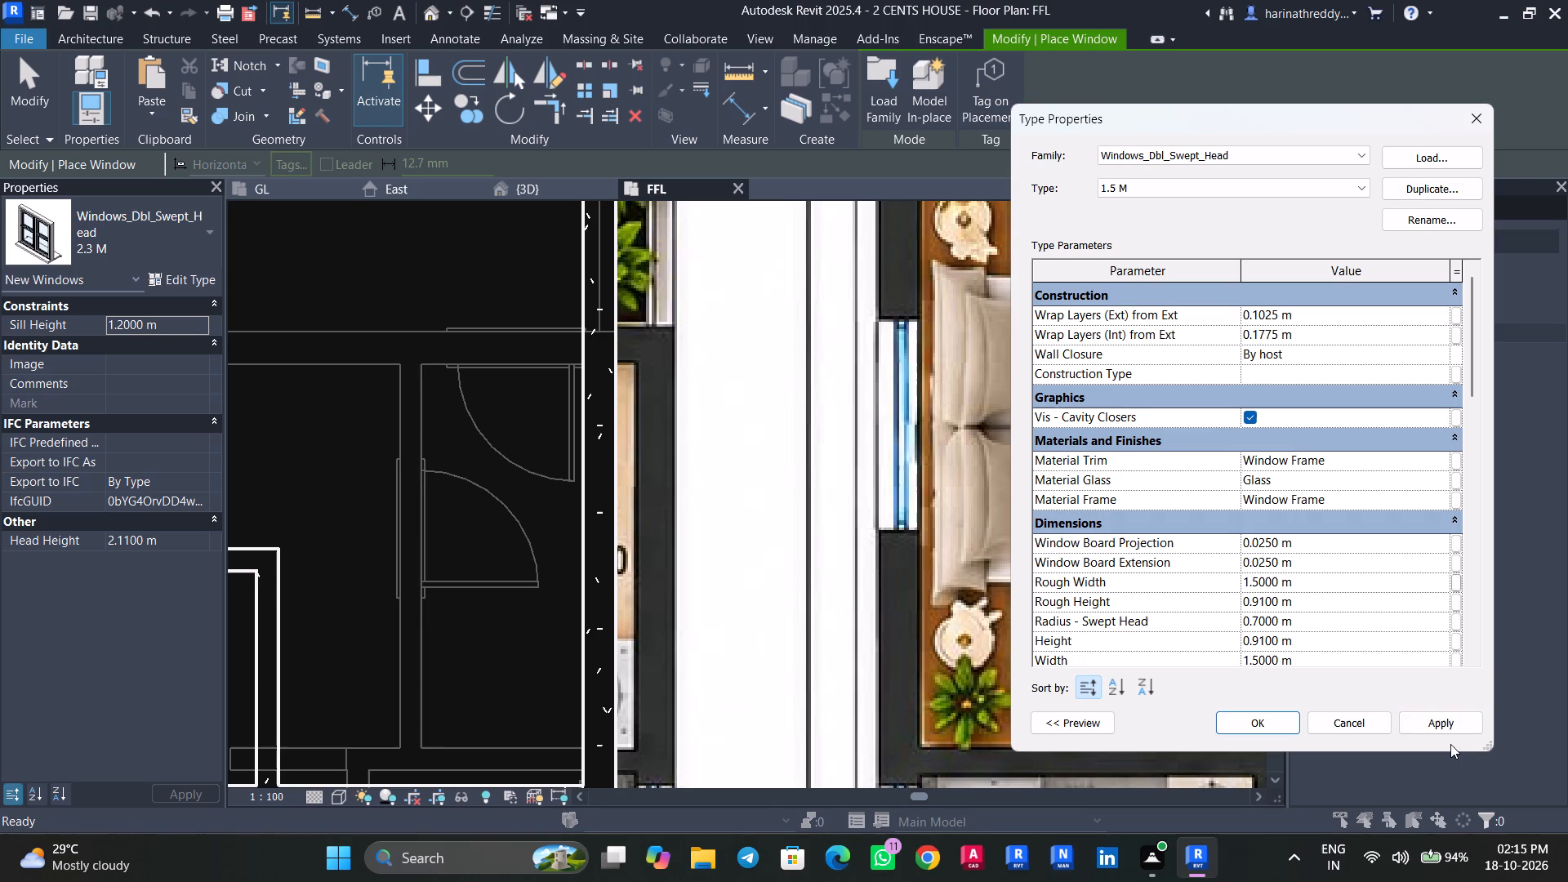
click(1446, 720)
click(1241, 732)
Place a 1.5 M window near the middle of Bedroom 1's west wall.
scroll(642, 432, down, 7)
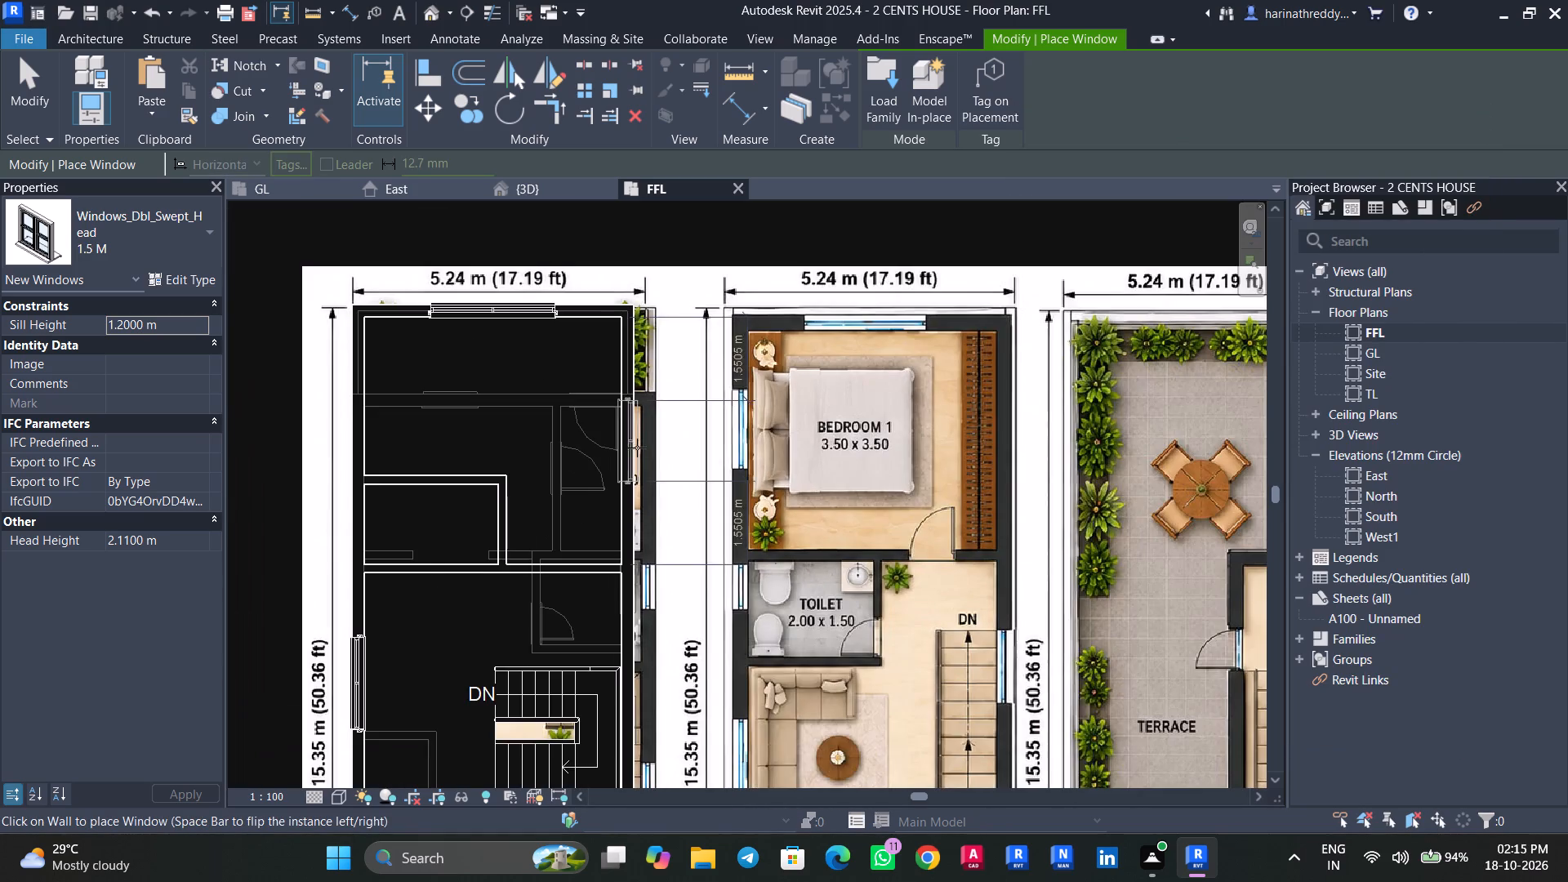
scroll(349, 416, up, 5)
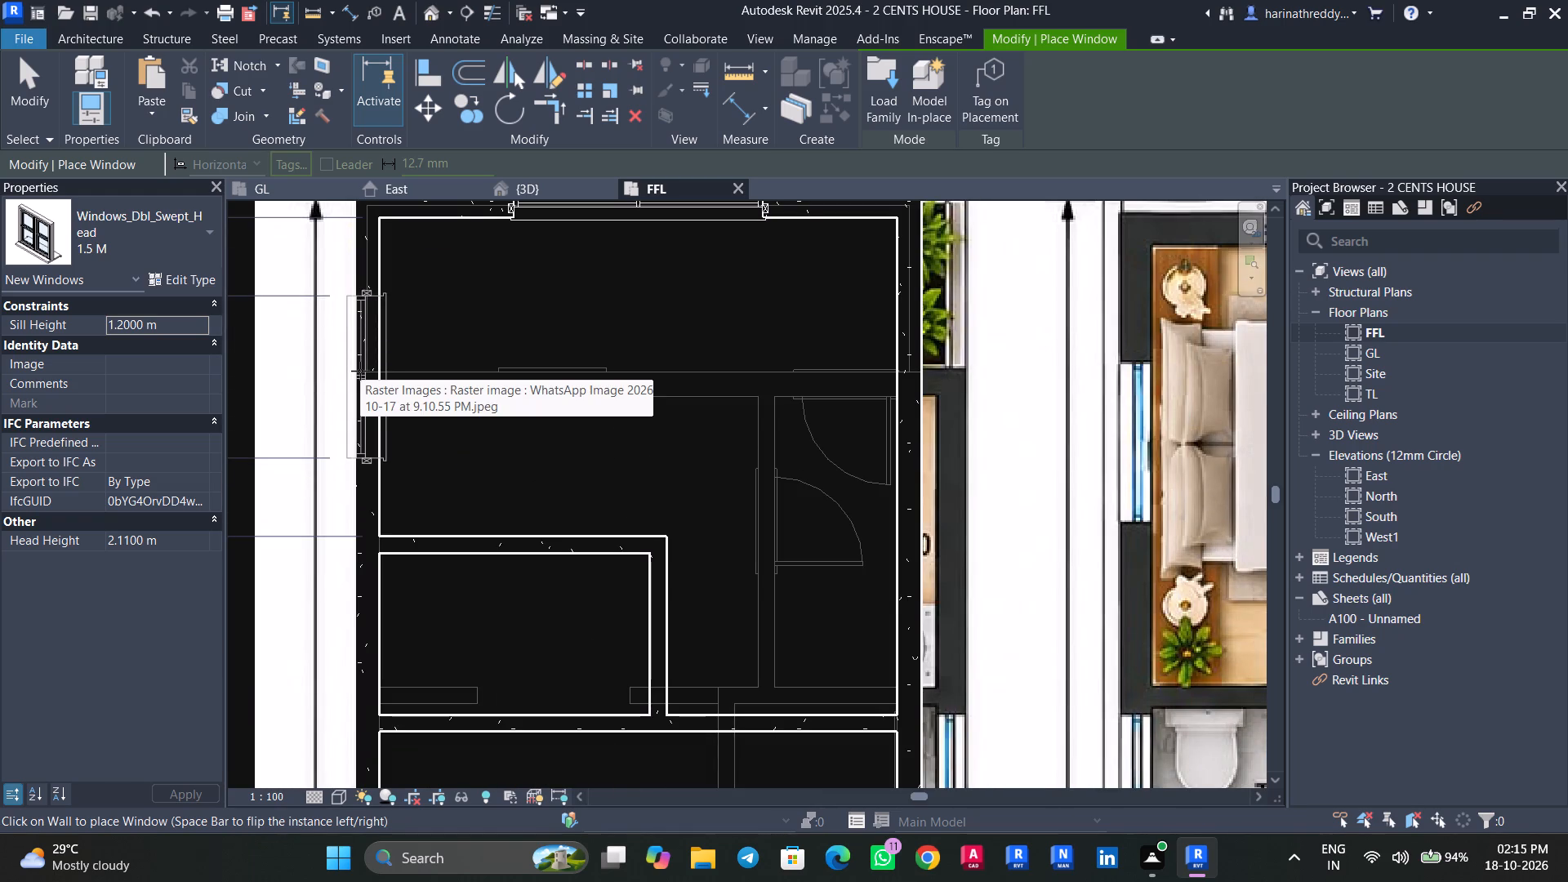
click(361, 364)
key(Escape)
key(Escape)
key(Escape)
Measure the length of Bedroom 2's west window on the reference first floor plan.
scroll(378, 372, down, 5)
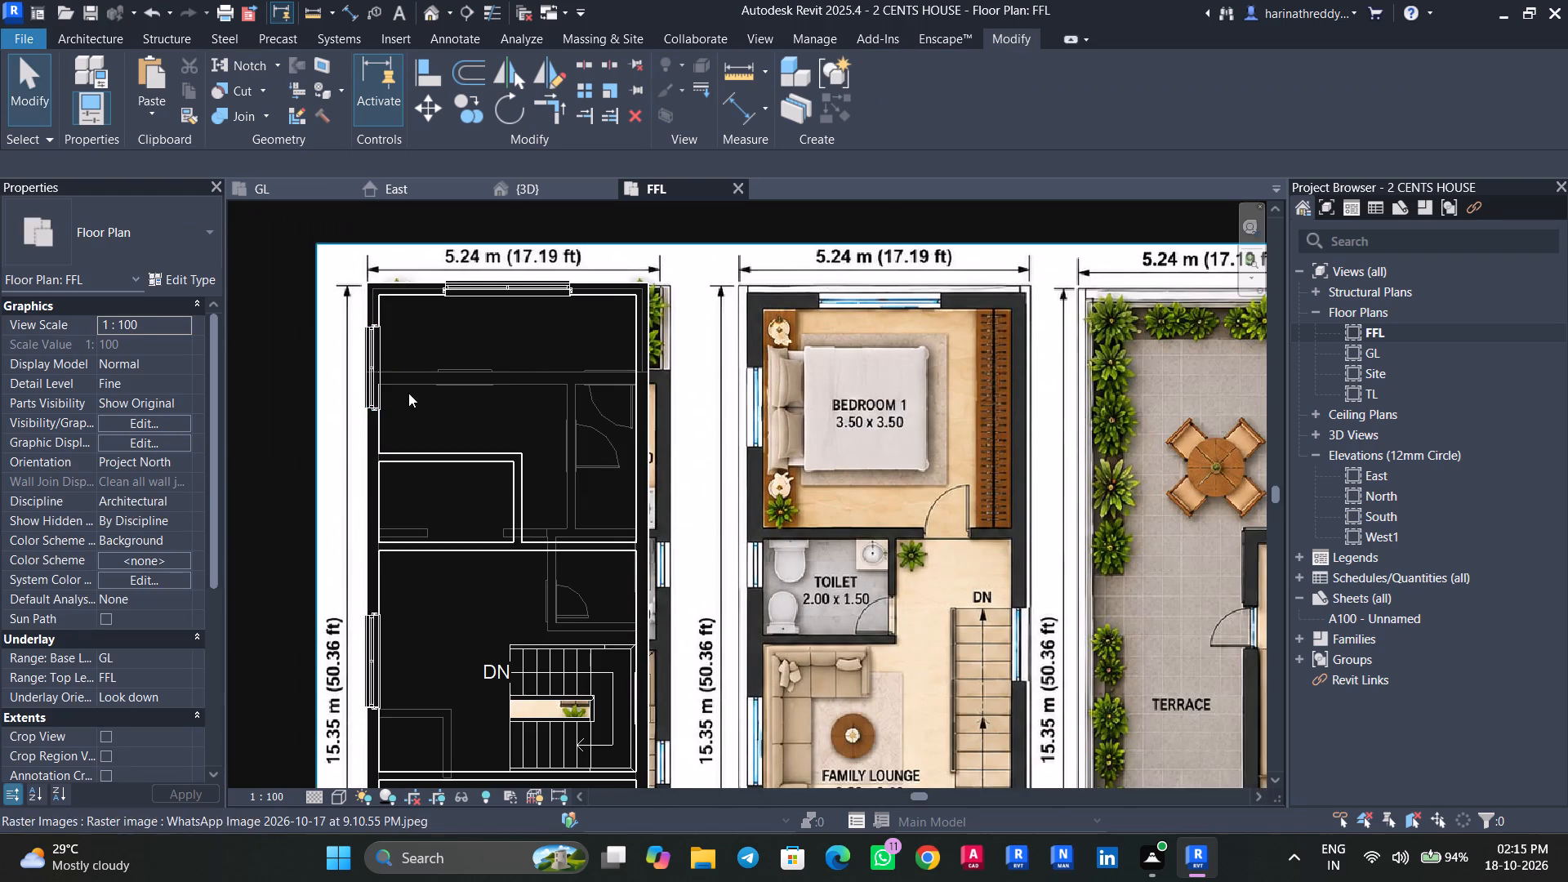
middle_drag(501, 371, 537, 347)
middle_drag(638, 633, 710, 447)
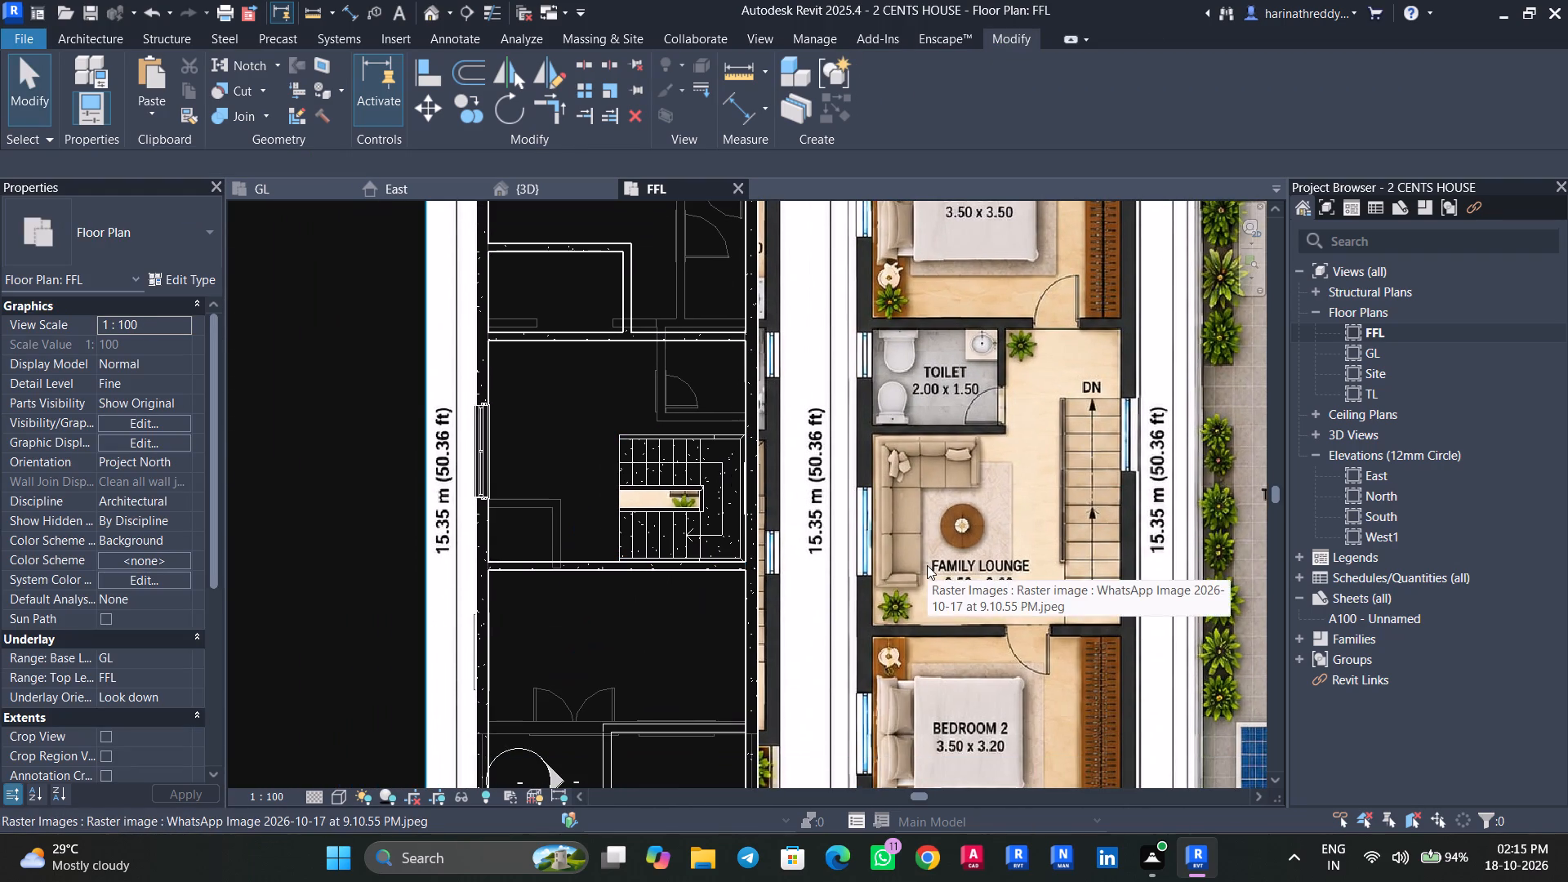
middle_drag(927, 565, 915, 404)
click(932, 537)
scroll(926, 550, up, 4)
middle_drag(924, 553, 906, 479)
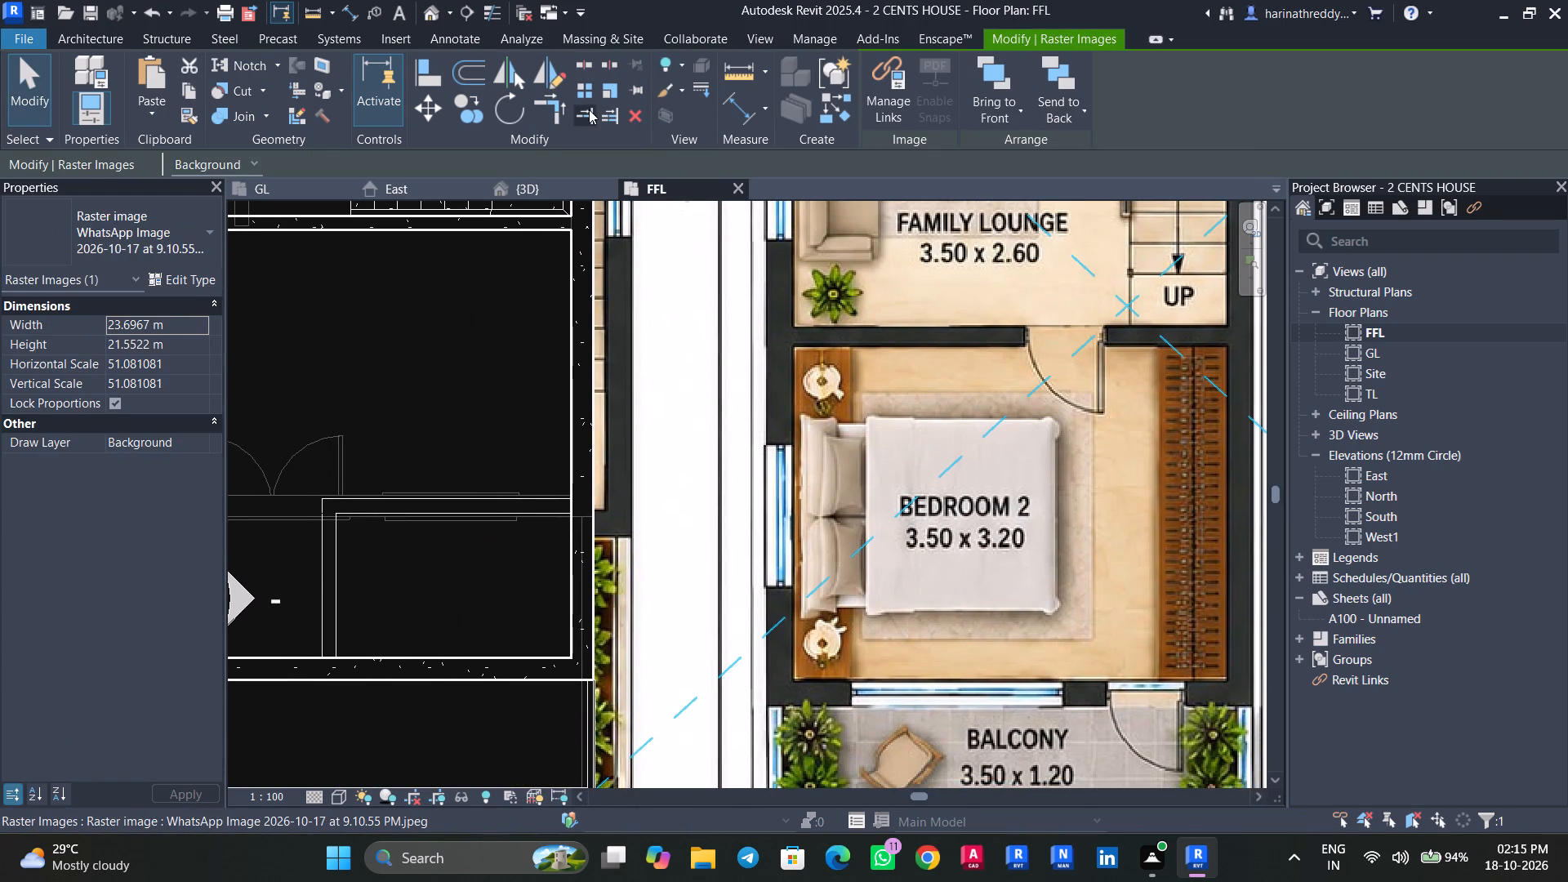
click(612, 84)
scroll(756, 604, up, 4)
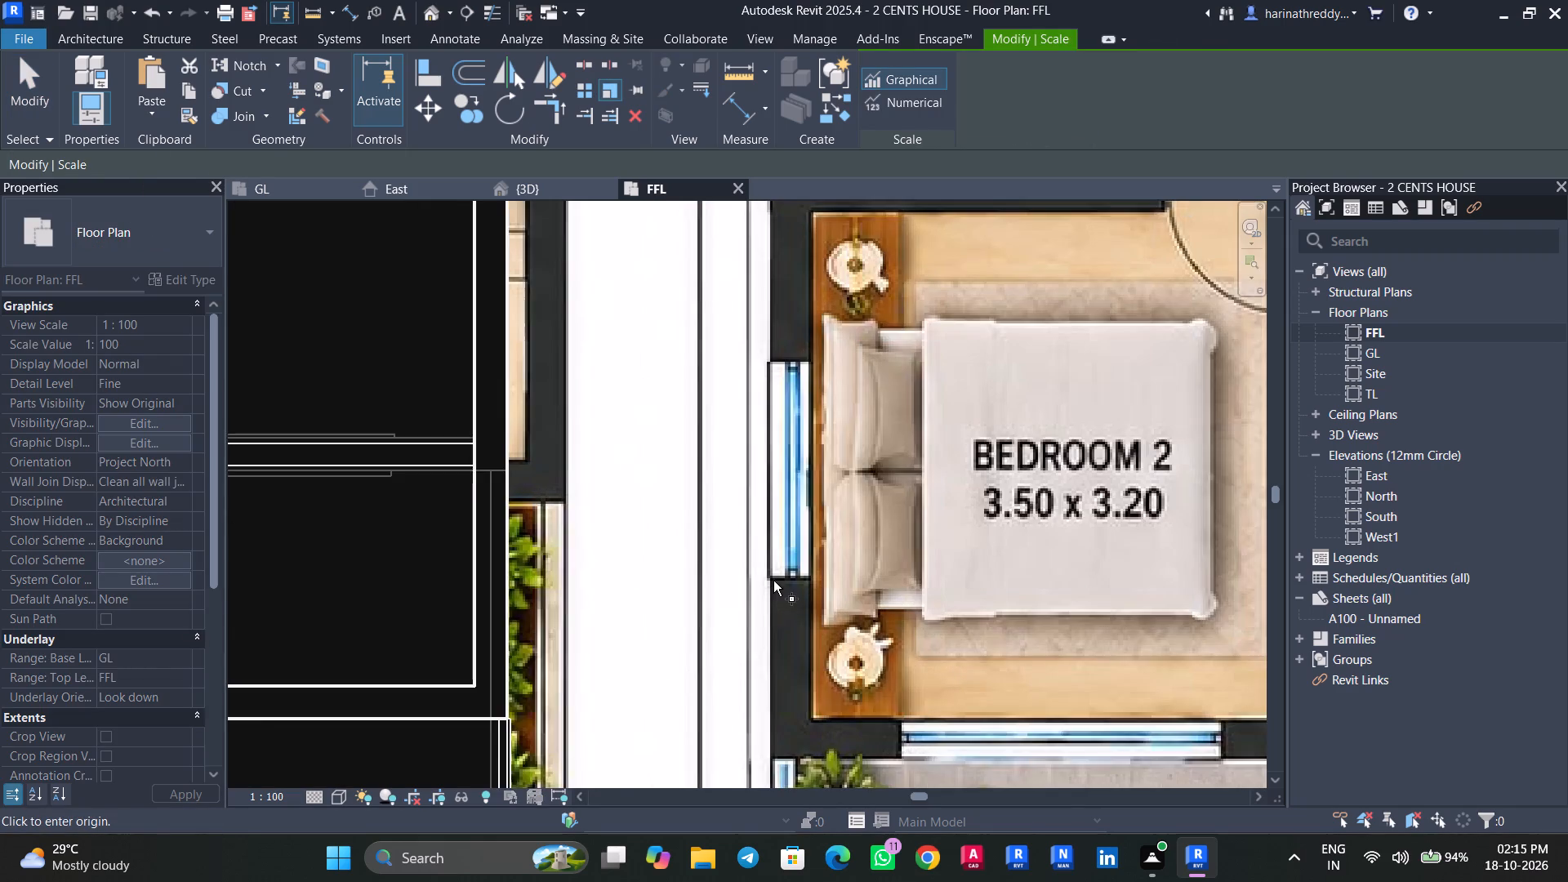
click(774, 574)
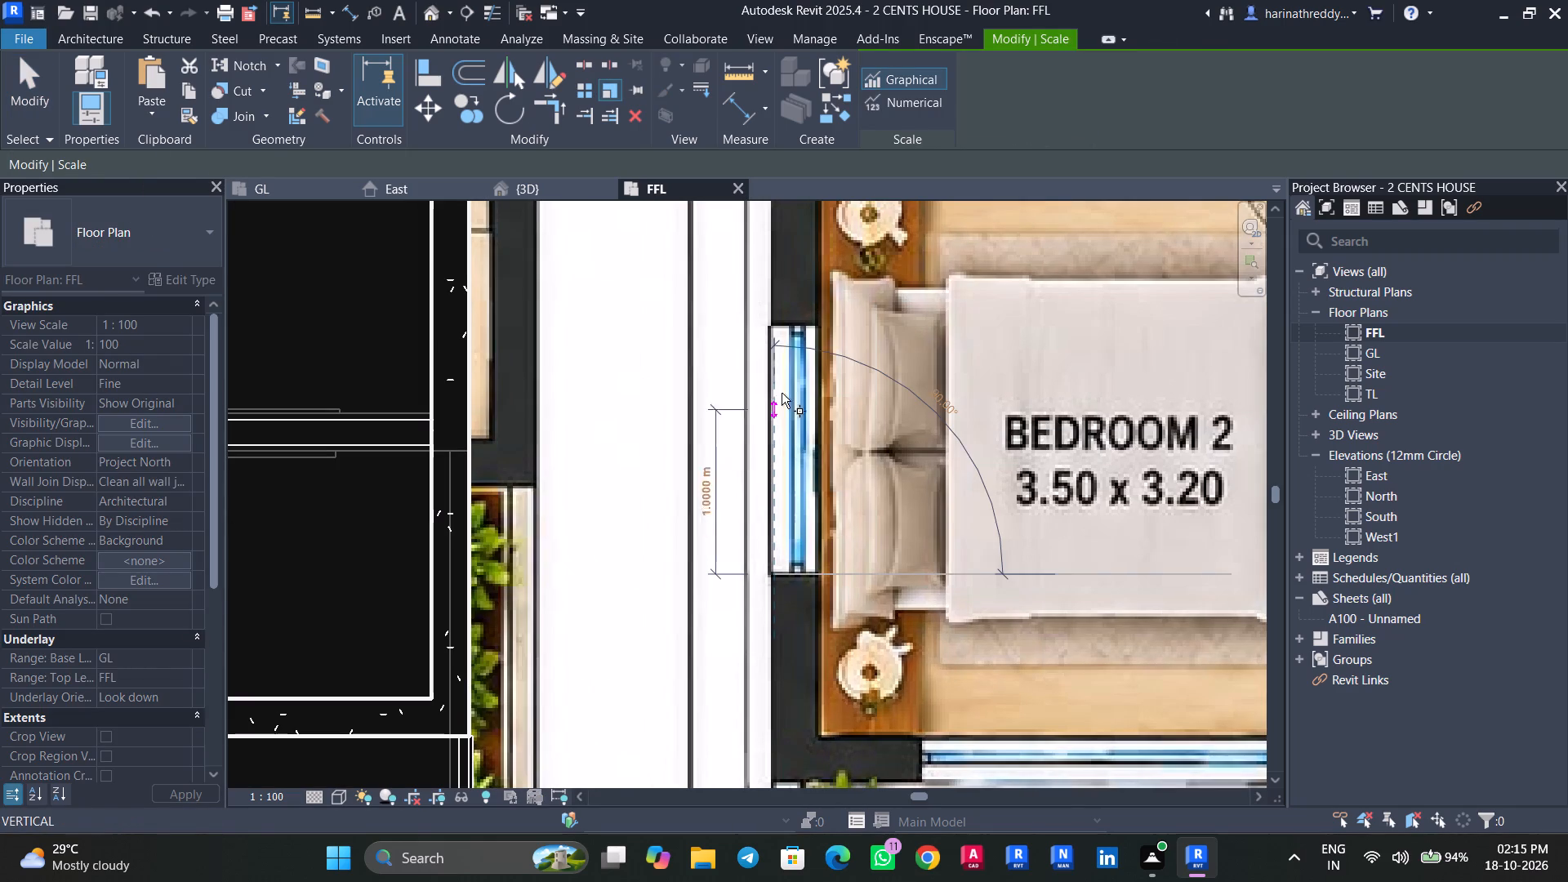
key(Escape)
key(Escape)
scroll(849, 559, down, 4)
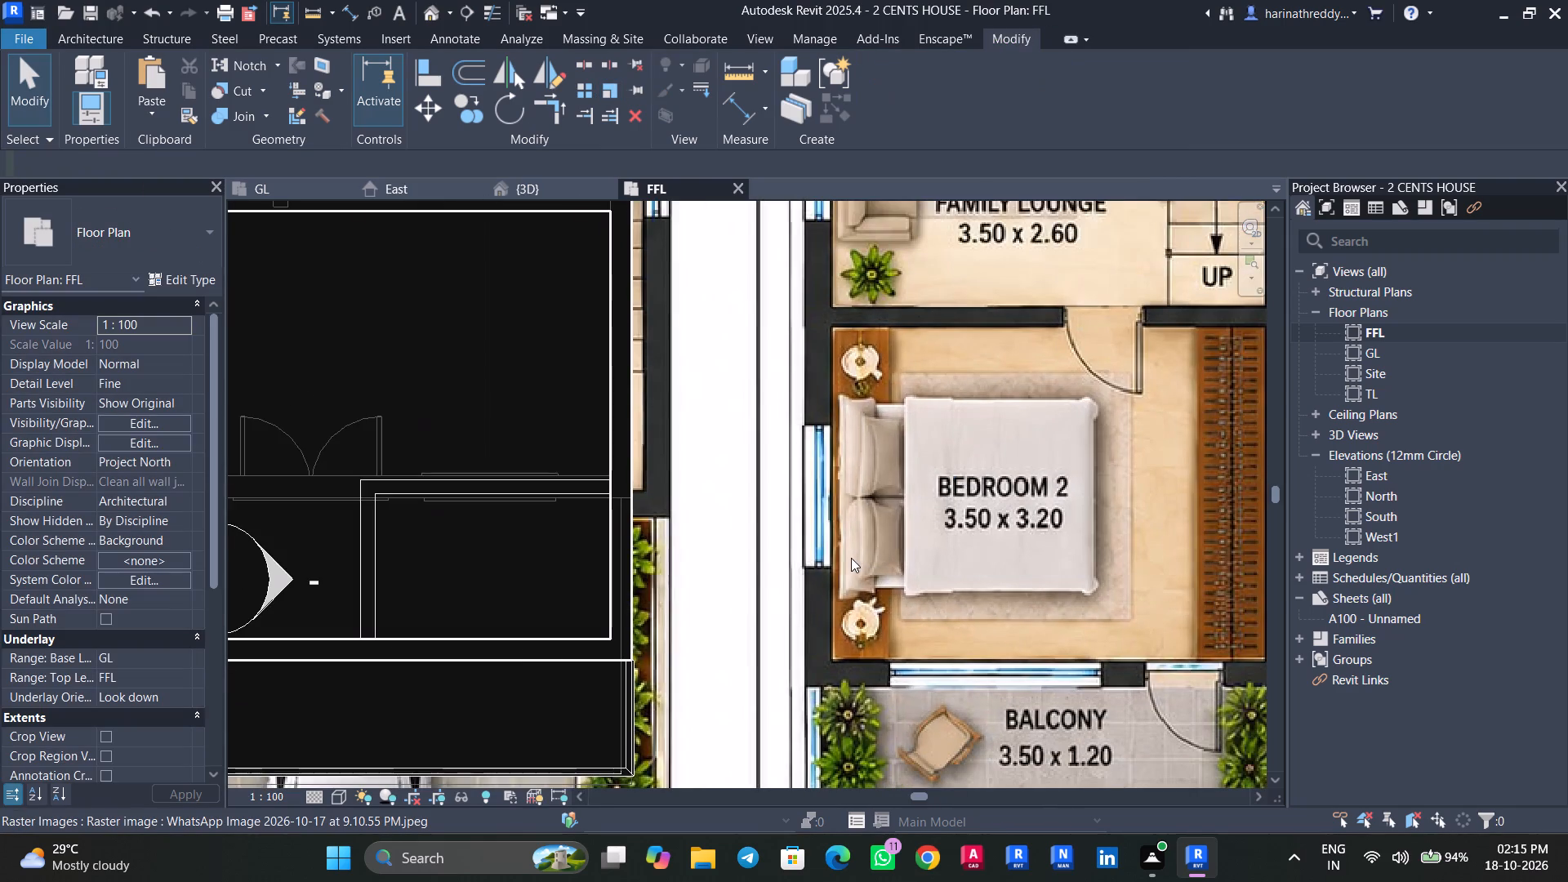
Place a Windows_Dbl_Swept_Head 1 M window in the east wall just north of the staircase, 0.4 m south of the partition below the toilet.
middle_drag(902, 661, 808, 581)
scroll(808, 581, down, 4)
middle_drag(808, 581, 1112, 645)
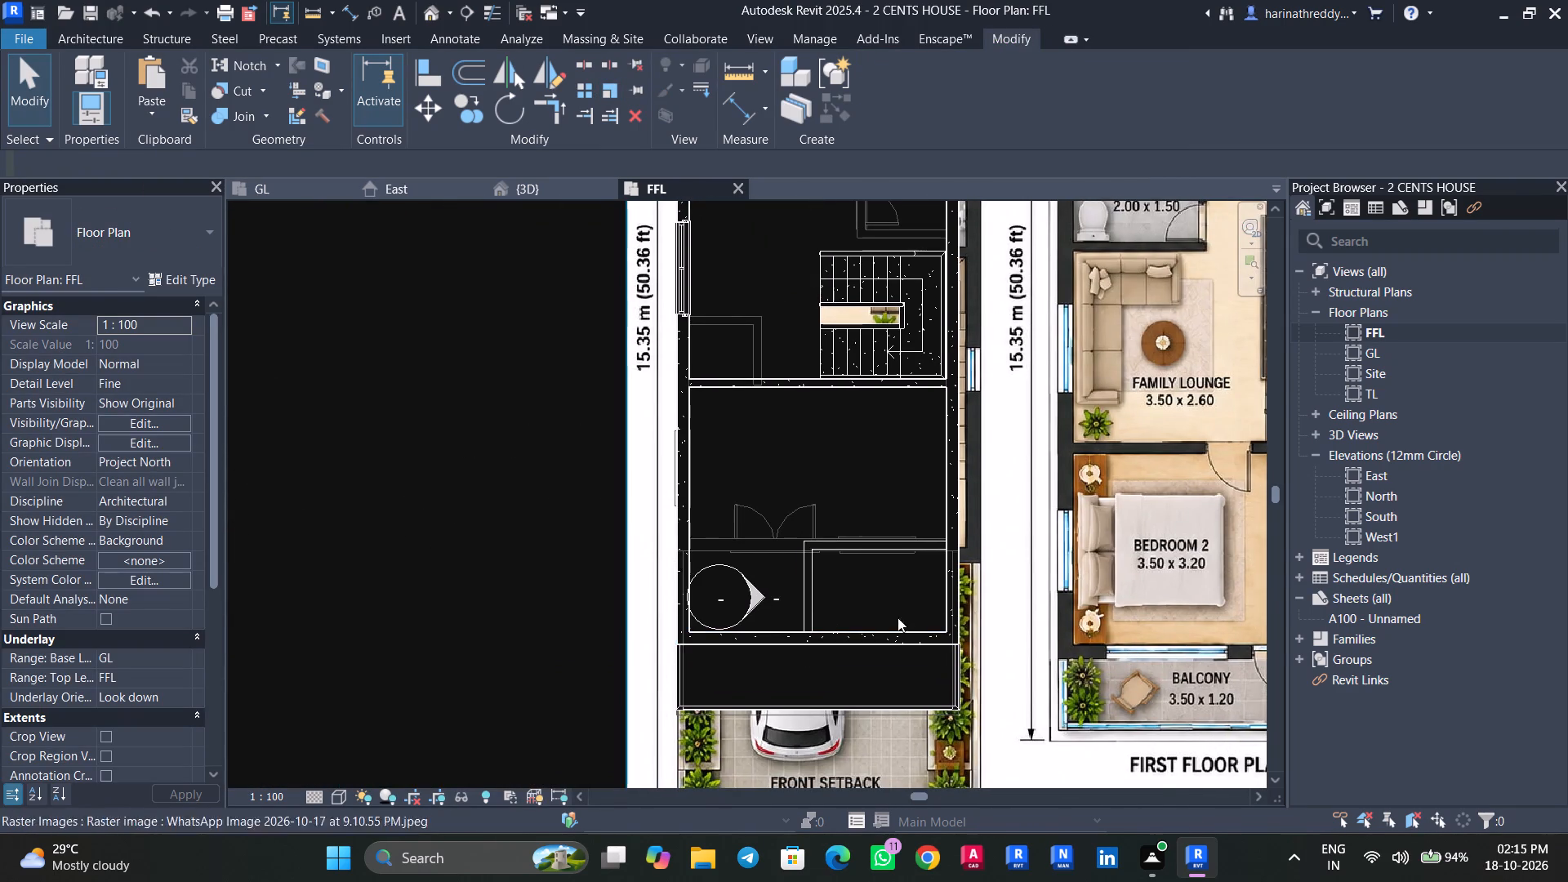
scroll(1027, 585, up, 1)
middle_drag(1067, 617, 842, 694)
scroll(841, 694, down, 4)
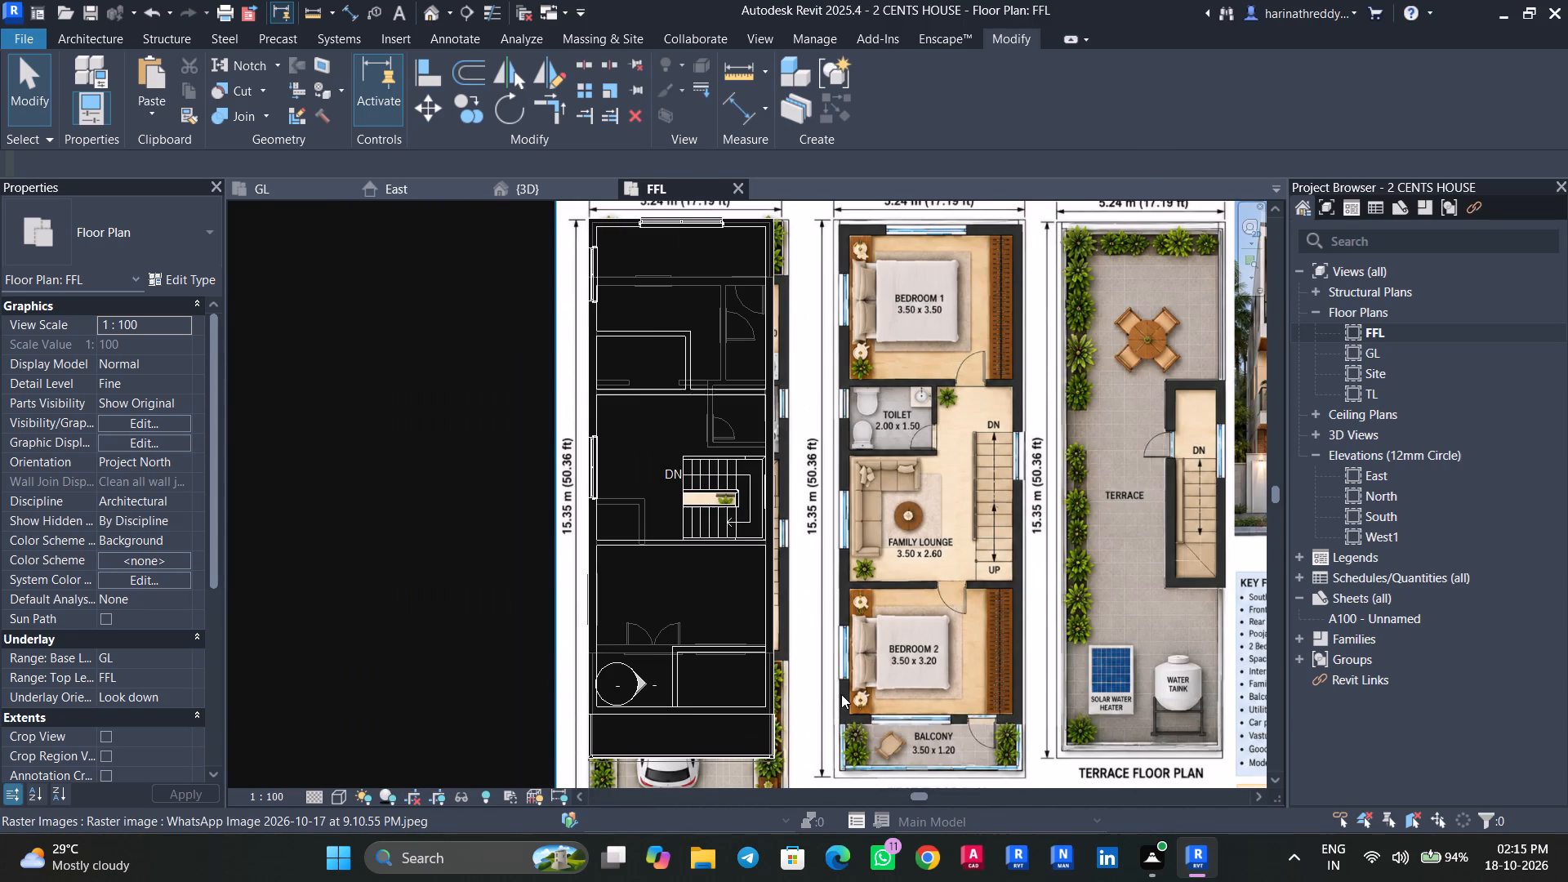
scroll(841, 694, up, 2)
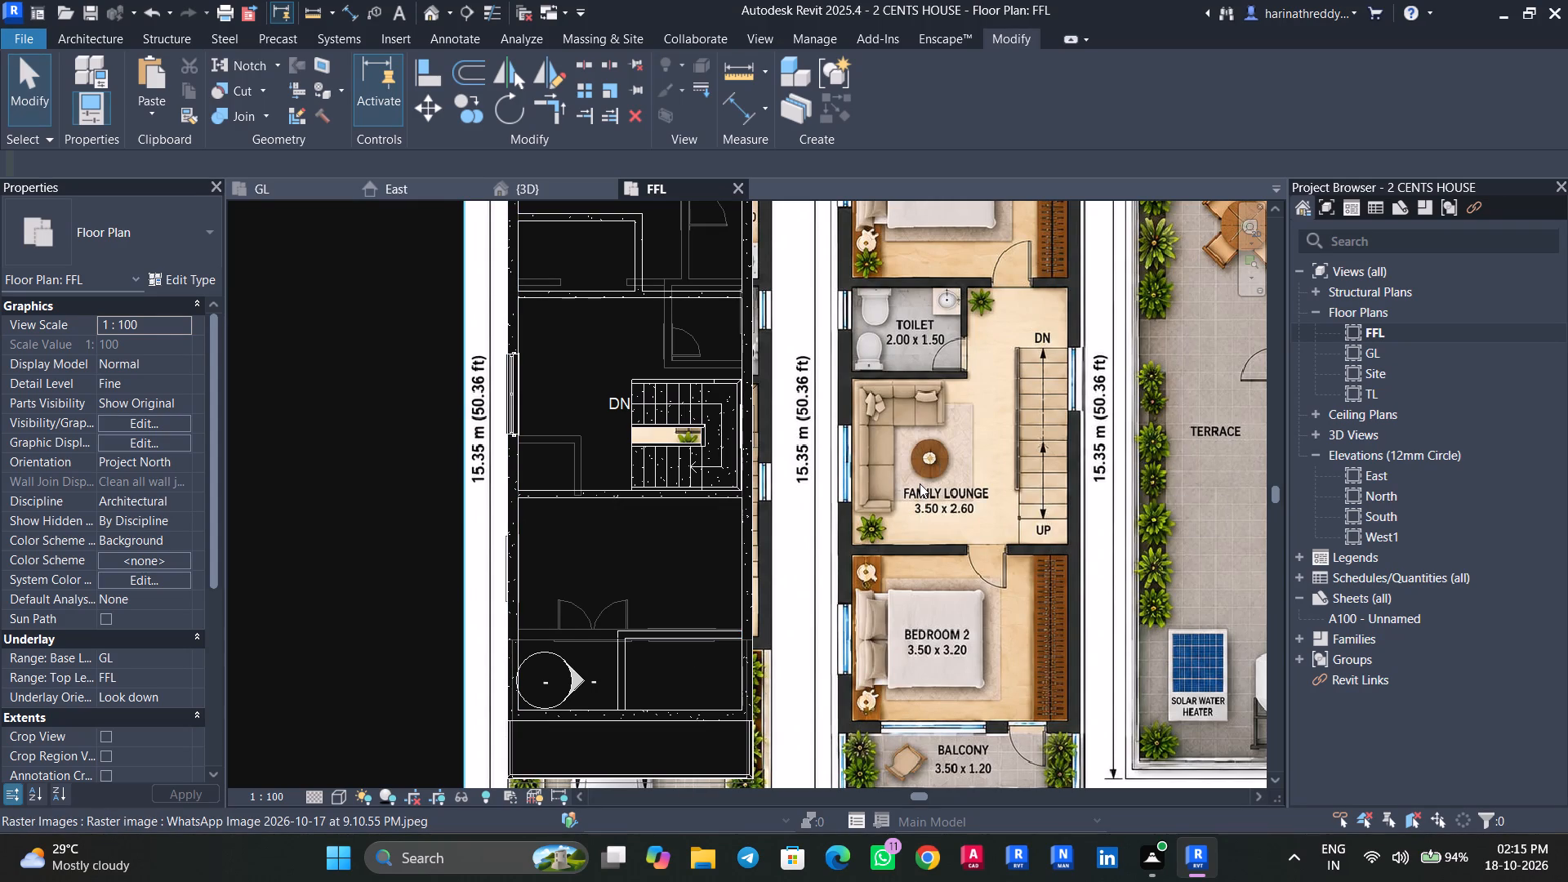
key(w)
key(n)
scroll(733, 416, up, 3)
middle_drag(733, 416, 721, 539)
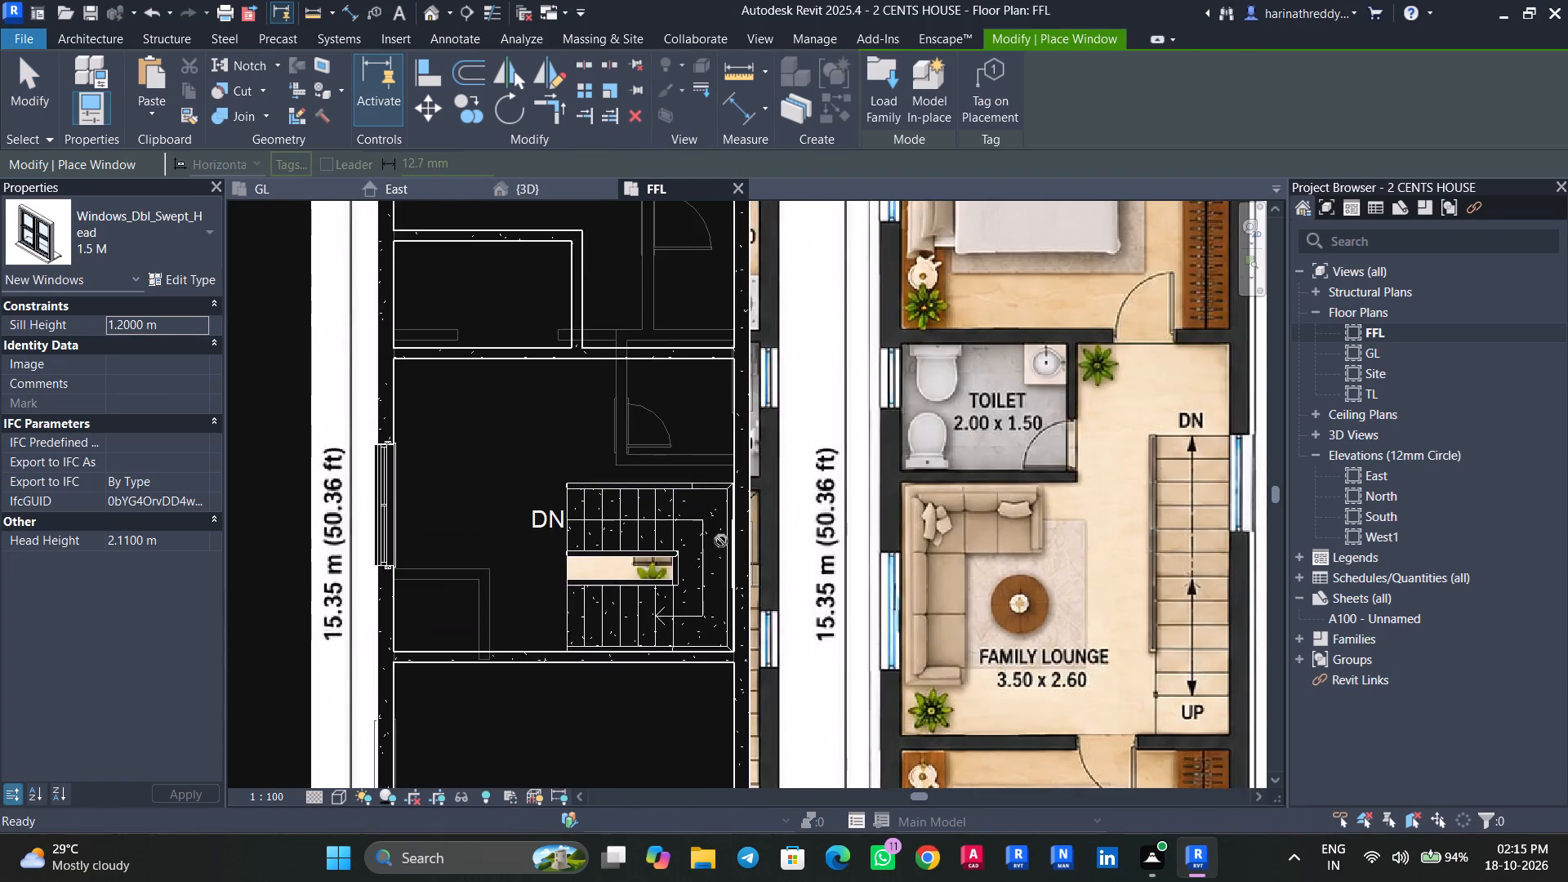
scroll(721, 541, down, 3)
middle_drag(708, 617, 719, 490)
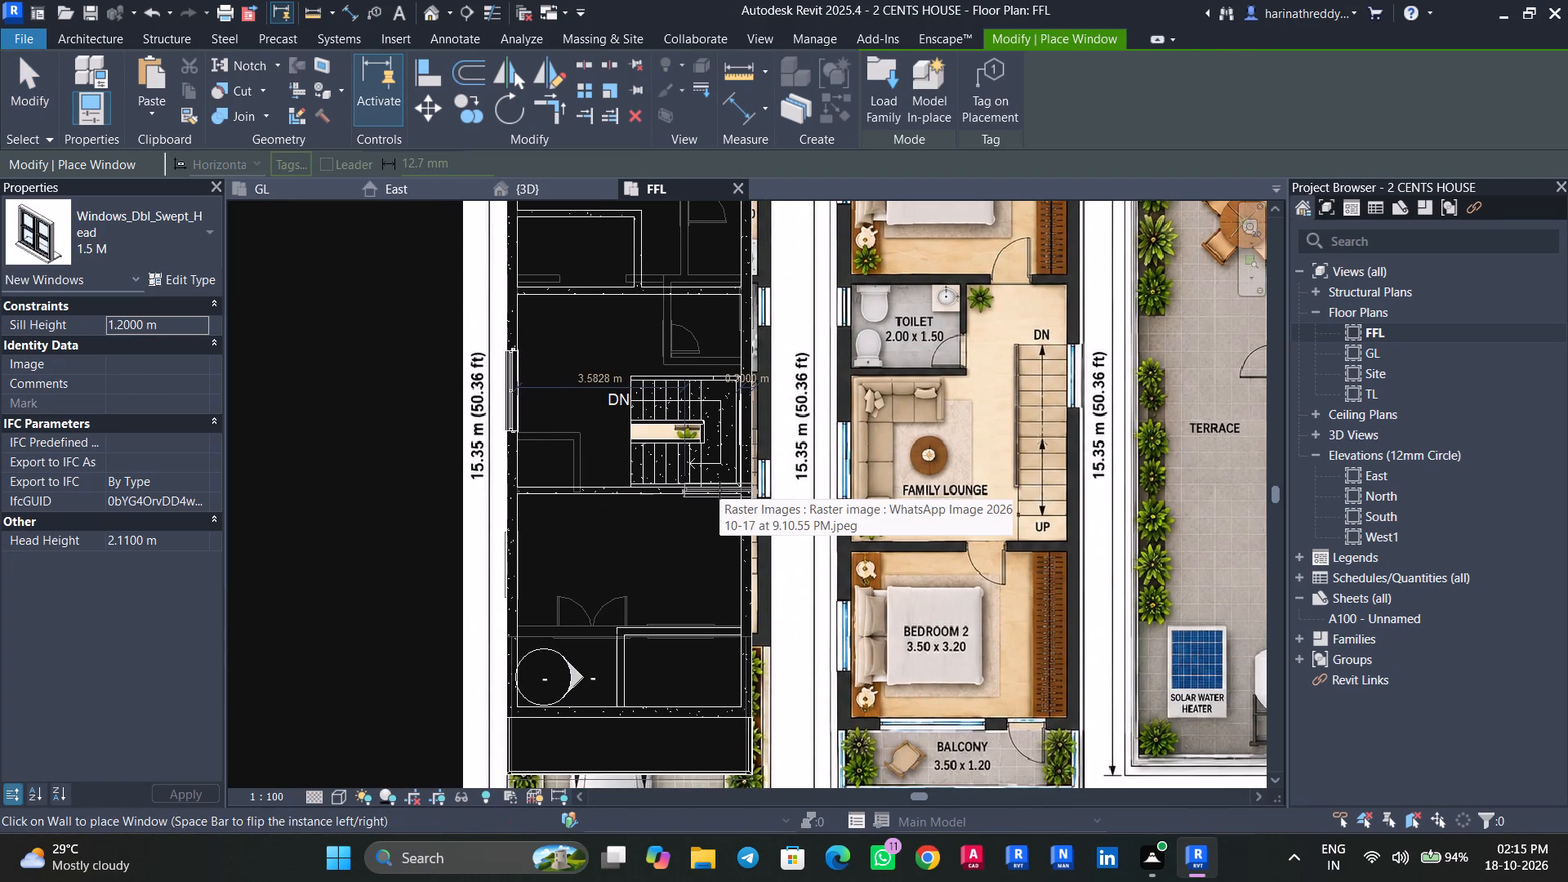
scroll(719, 490, down, 4)
scroll(710, 441, up, 6)
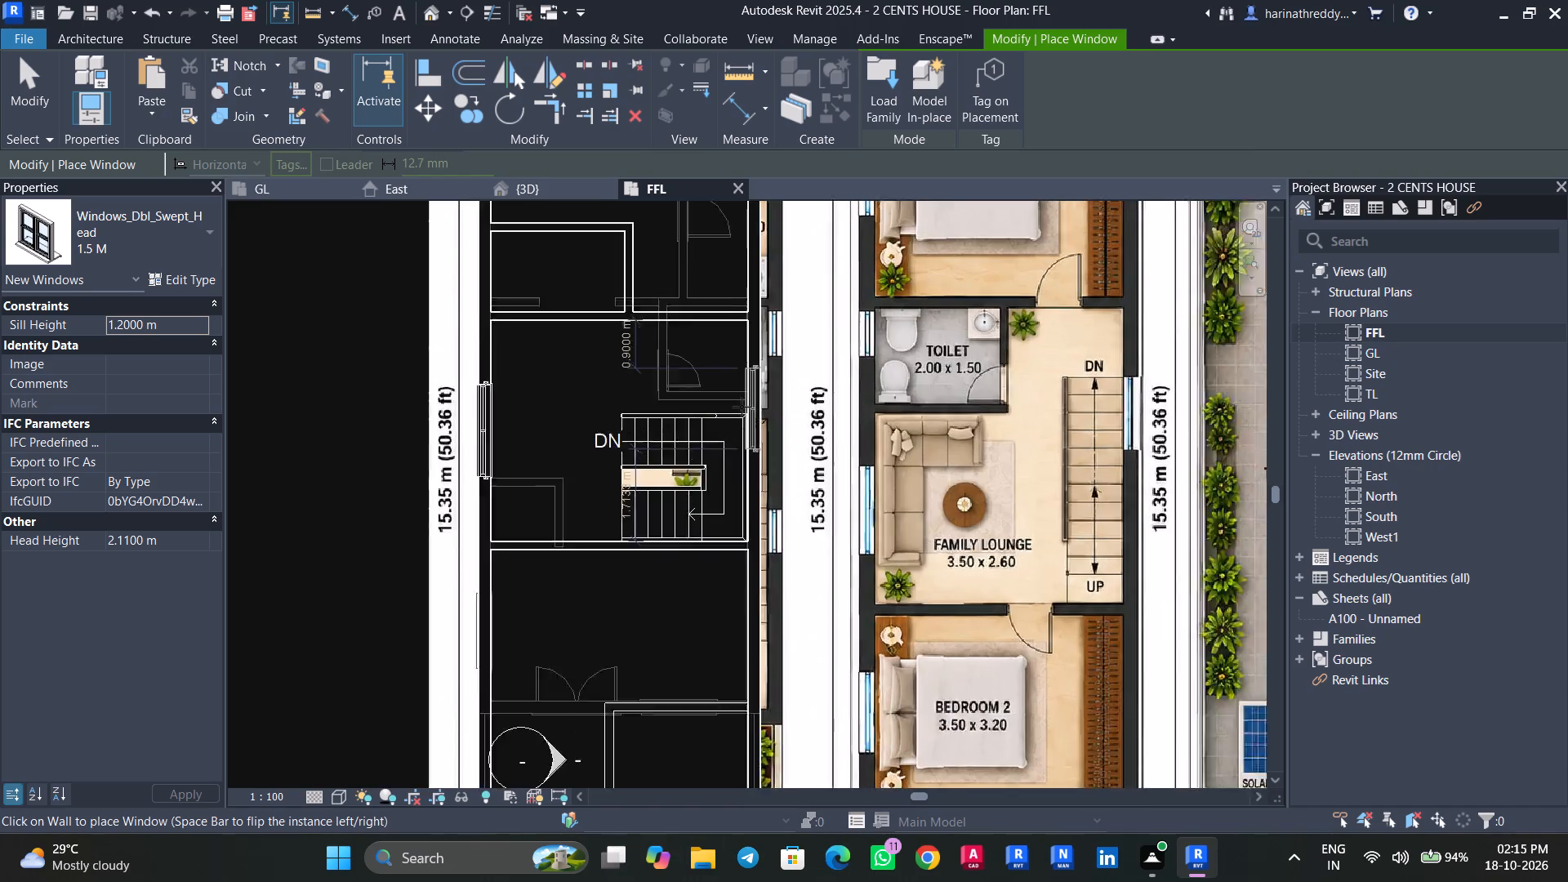
scroll(742, 407, up, 1)
click(62, 224)
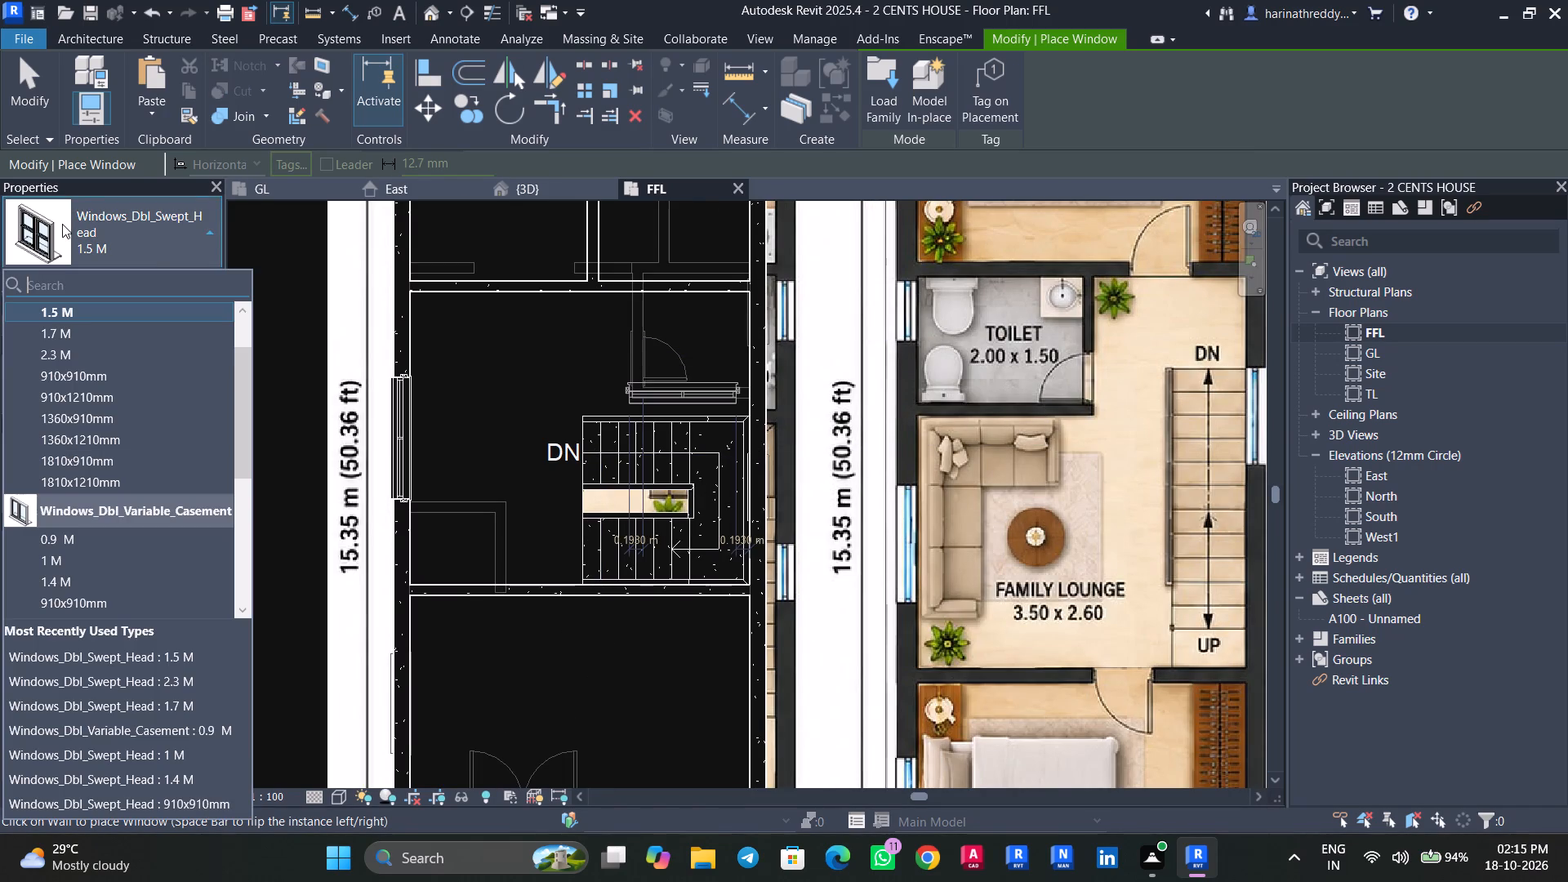
scroll(91, 337, up, 2)
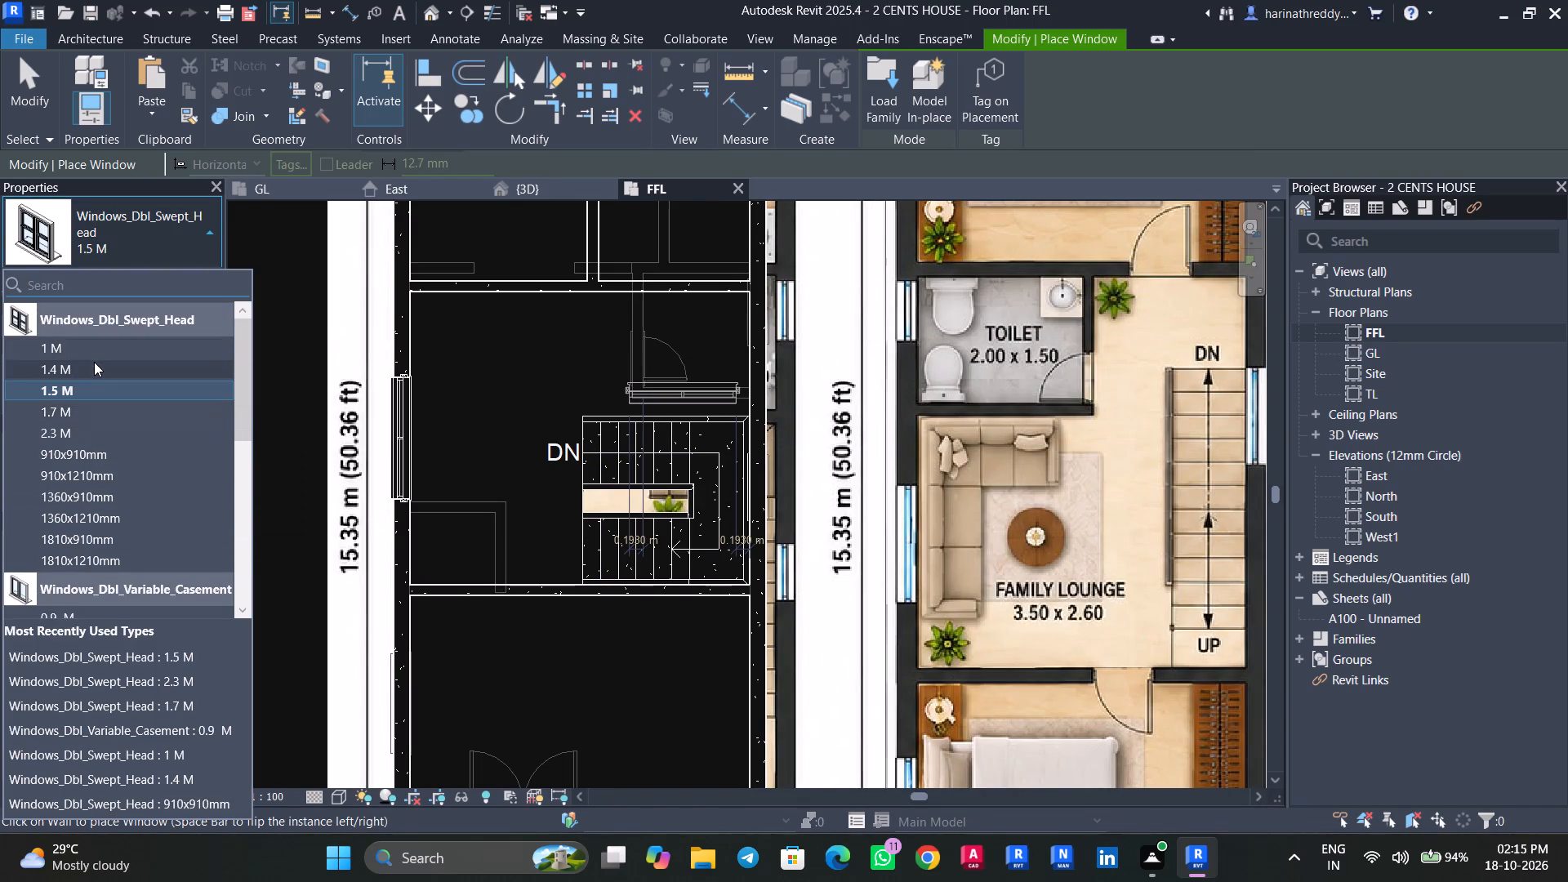
click(73, 349)
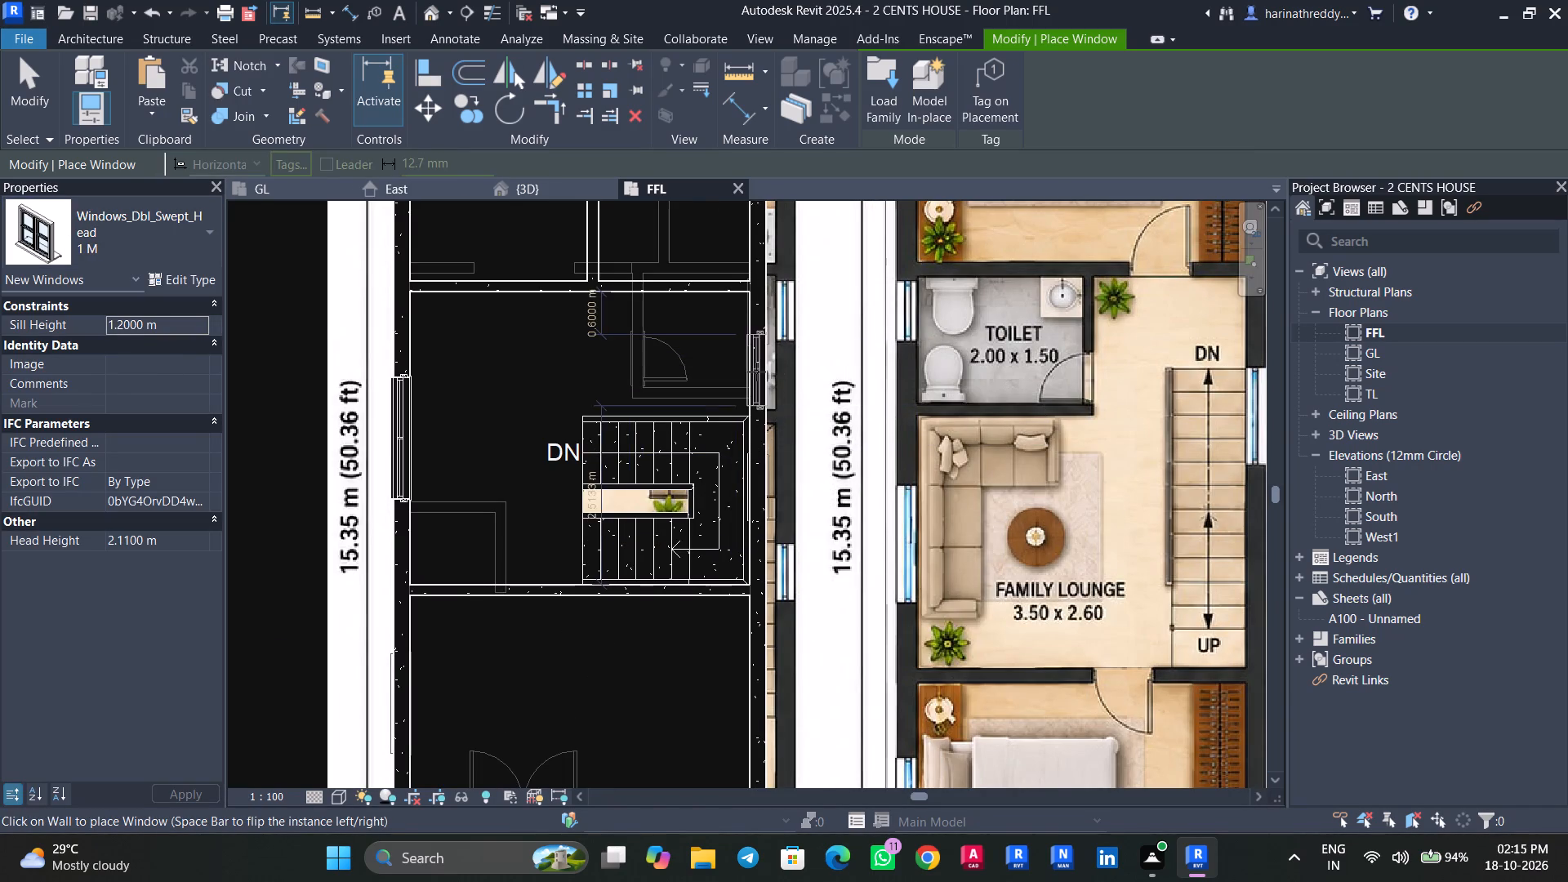
scroll(756, 372, down, 3)
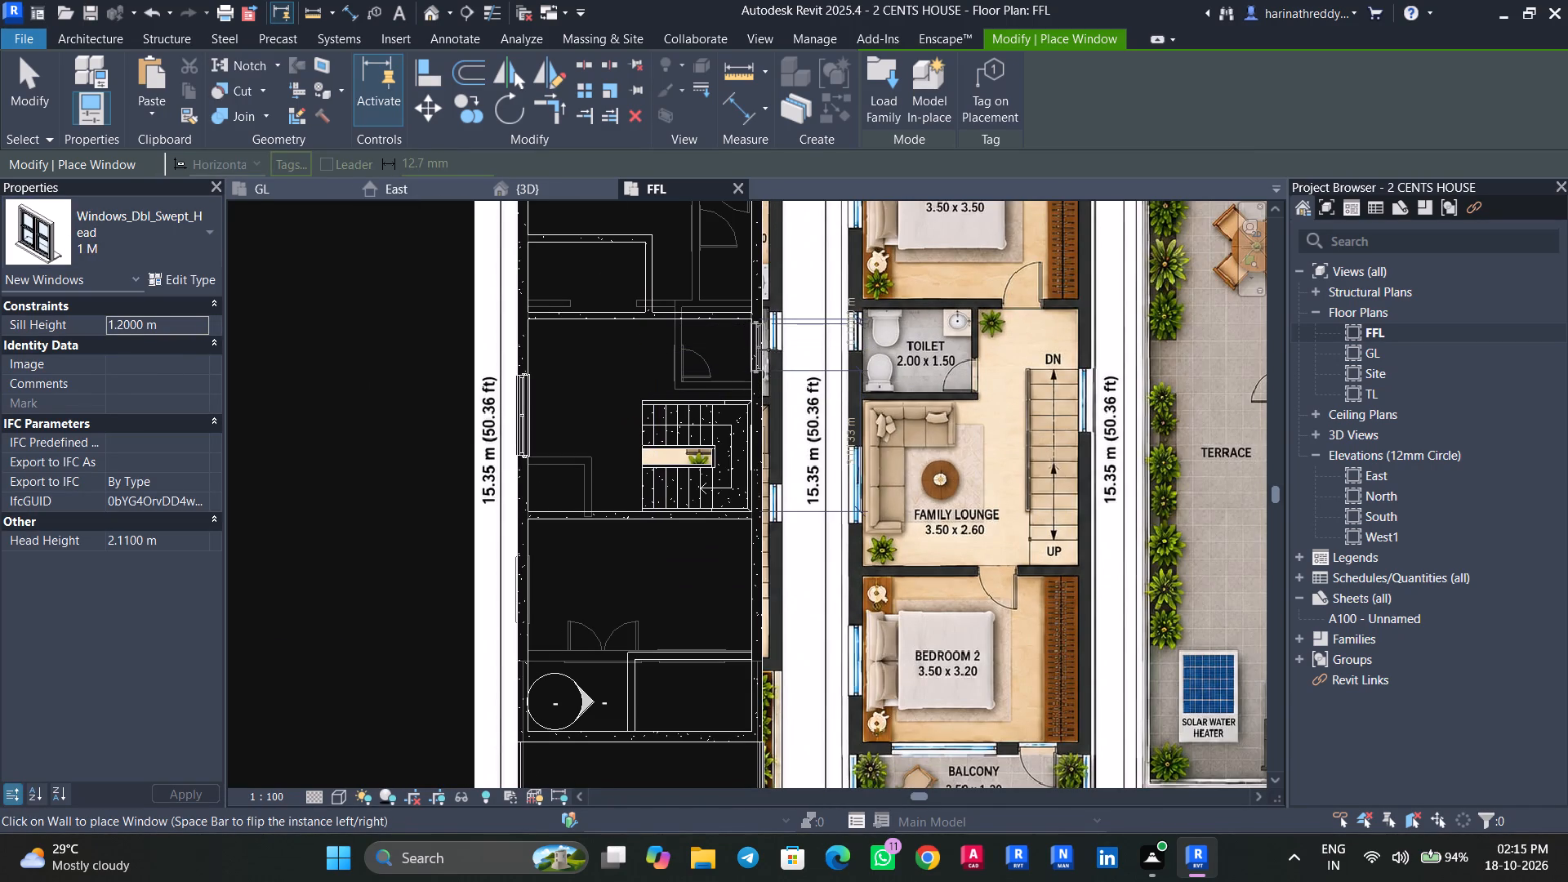
click(768, 362)
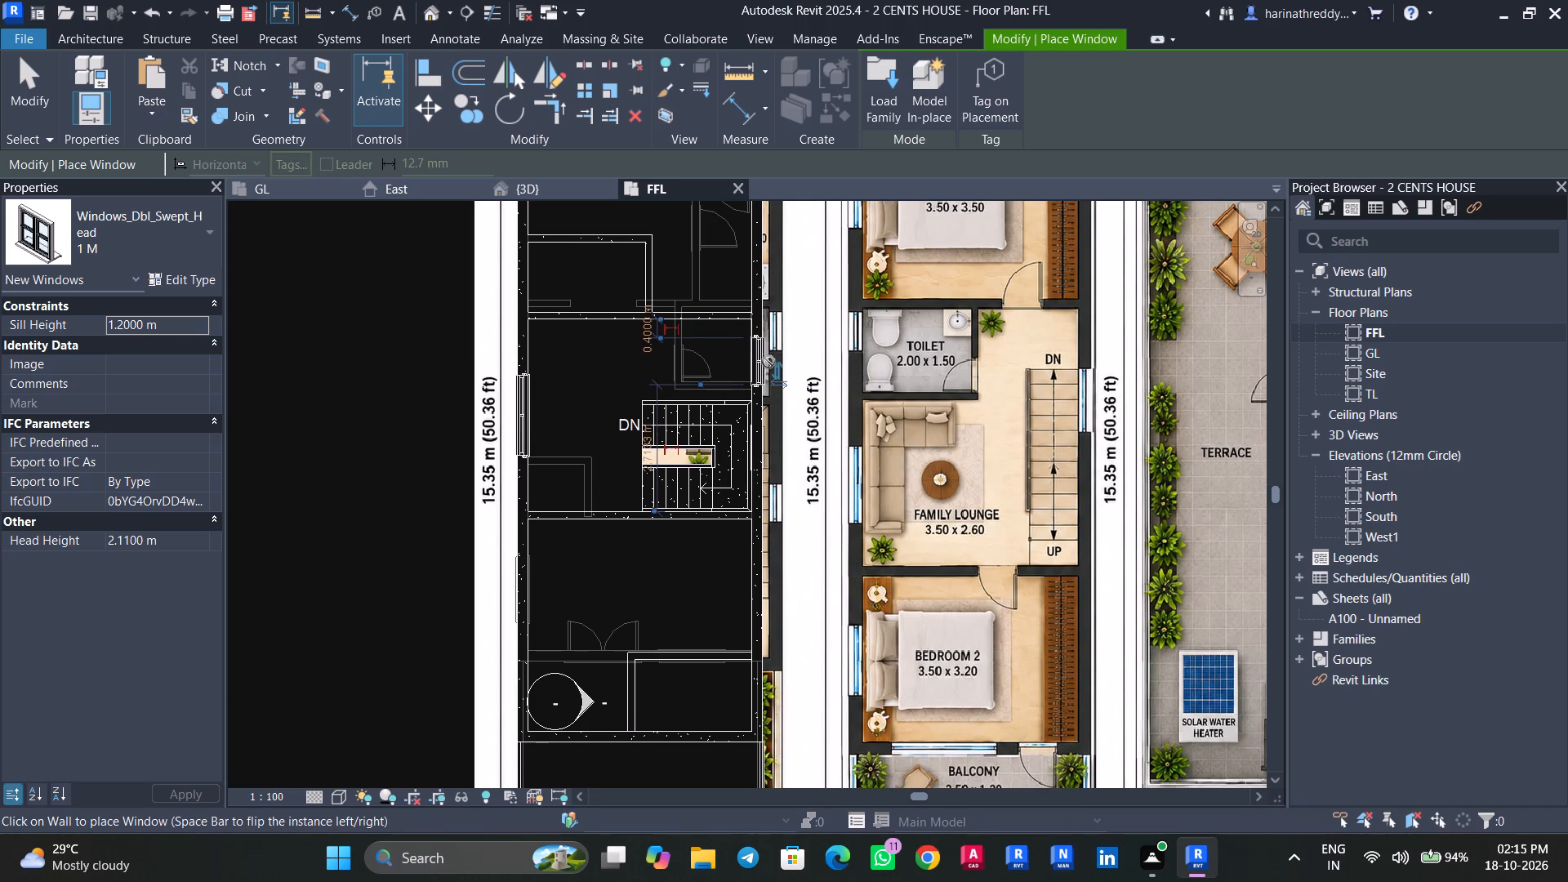
Place a Windows_Dbl_Swept_Head 1.5 M window in Bedroom 2's west wall, 0.8 m south of the room's north wall.
middle_drag(762, 568, 757, 536)
scroll(757, 535, up, 1)
scroll(757, 535, down, 3)
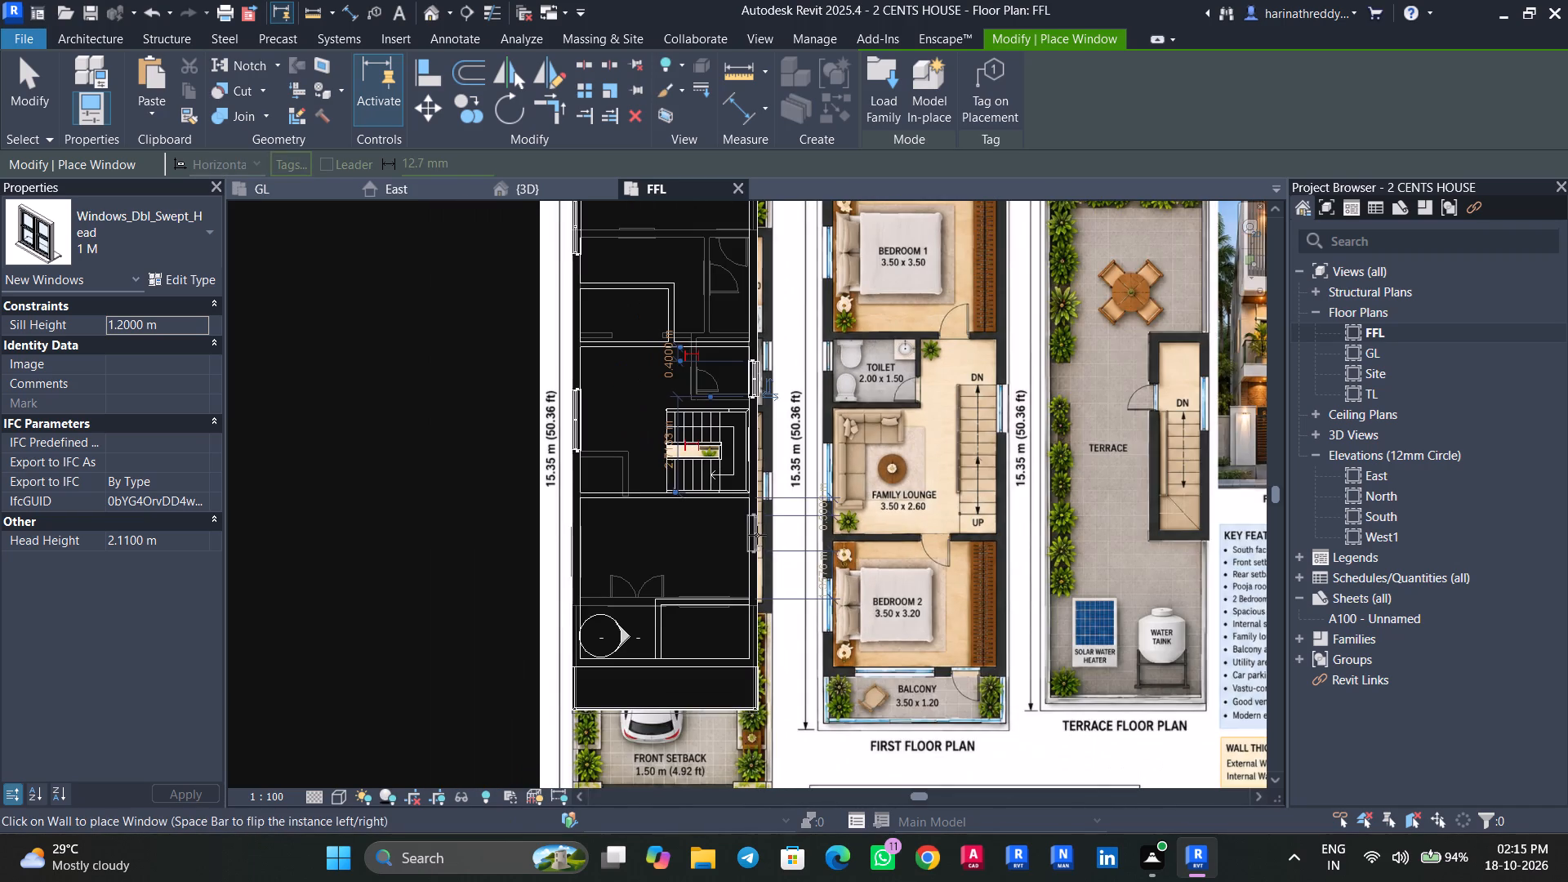
scroll(757, 535, down, 3)
scroll(757, 535, up, 2)
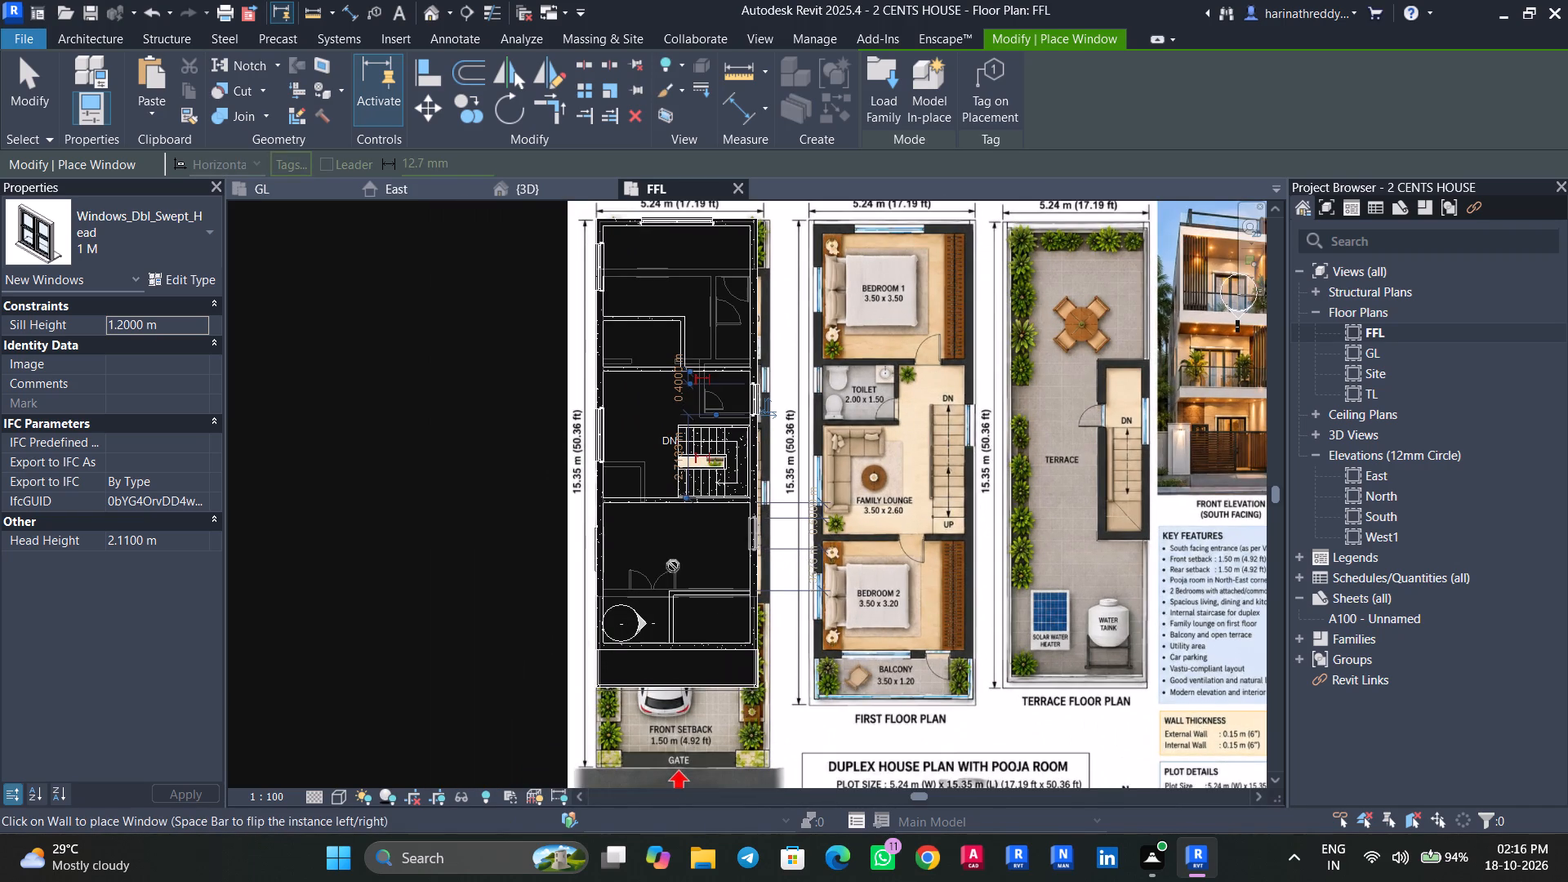
scroll(607, 559, up, 4)
click(105, 237)
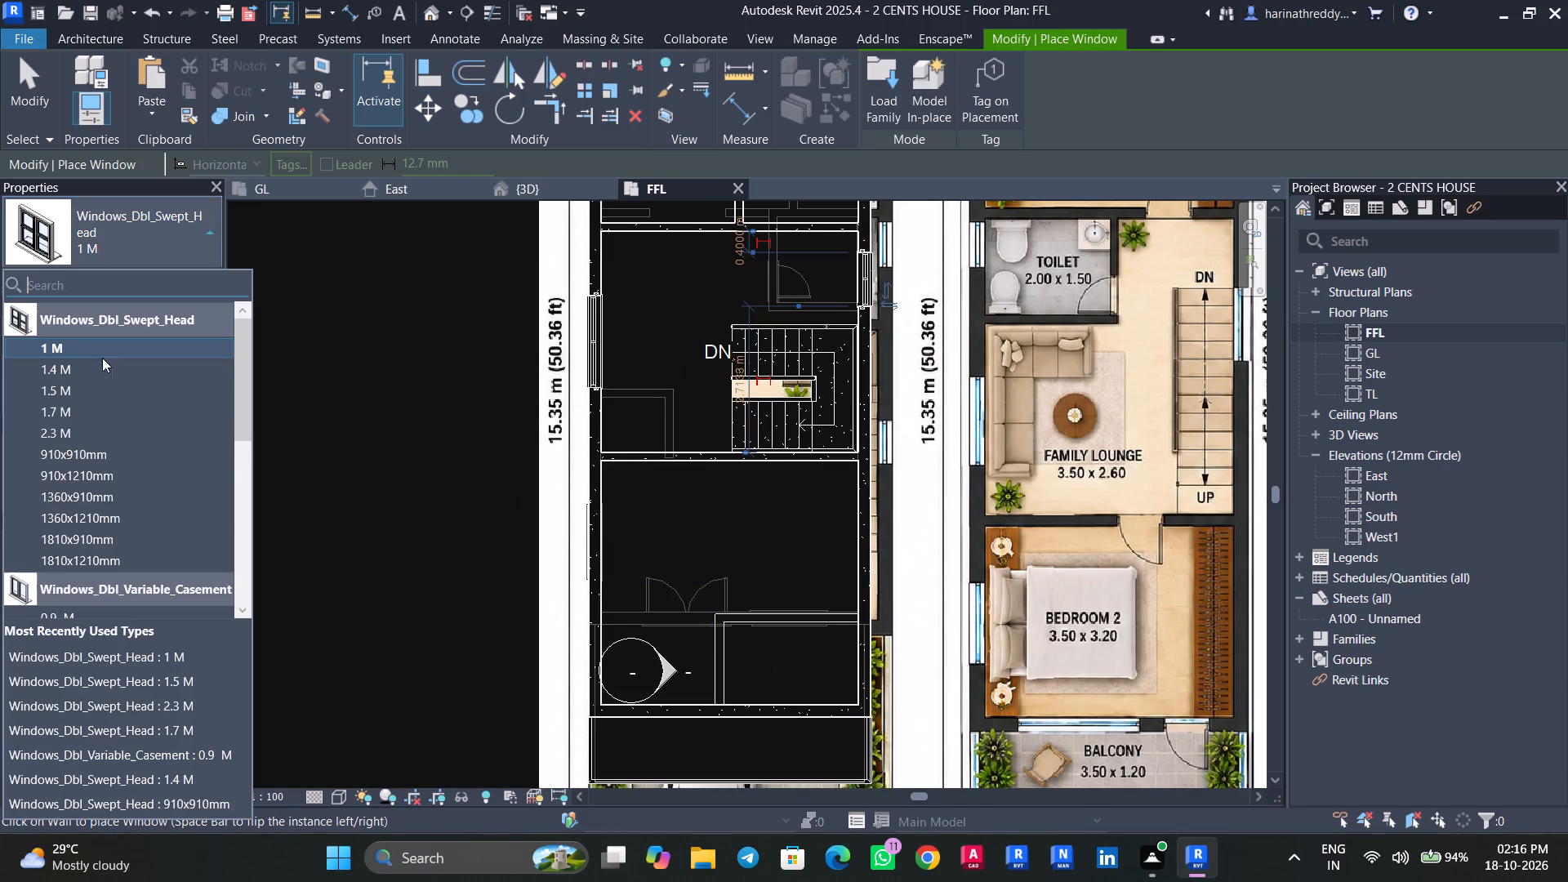
click(83, 395)
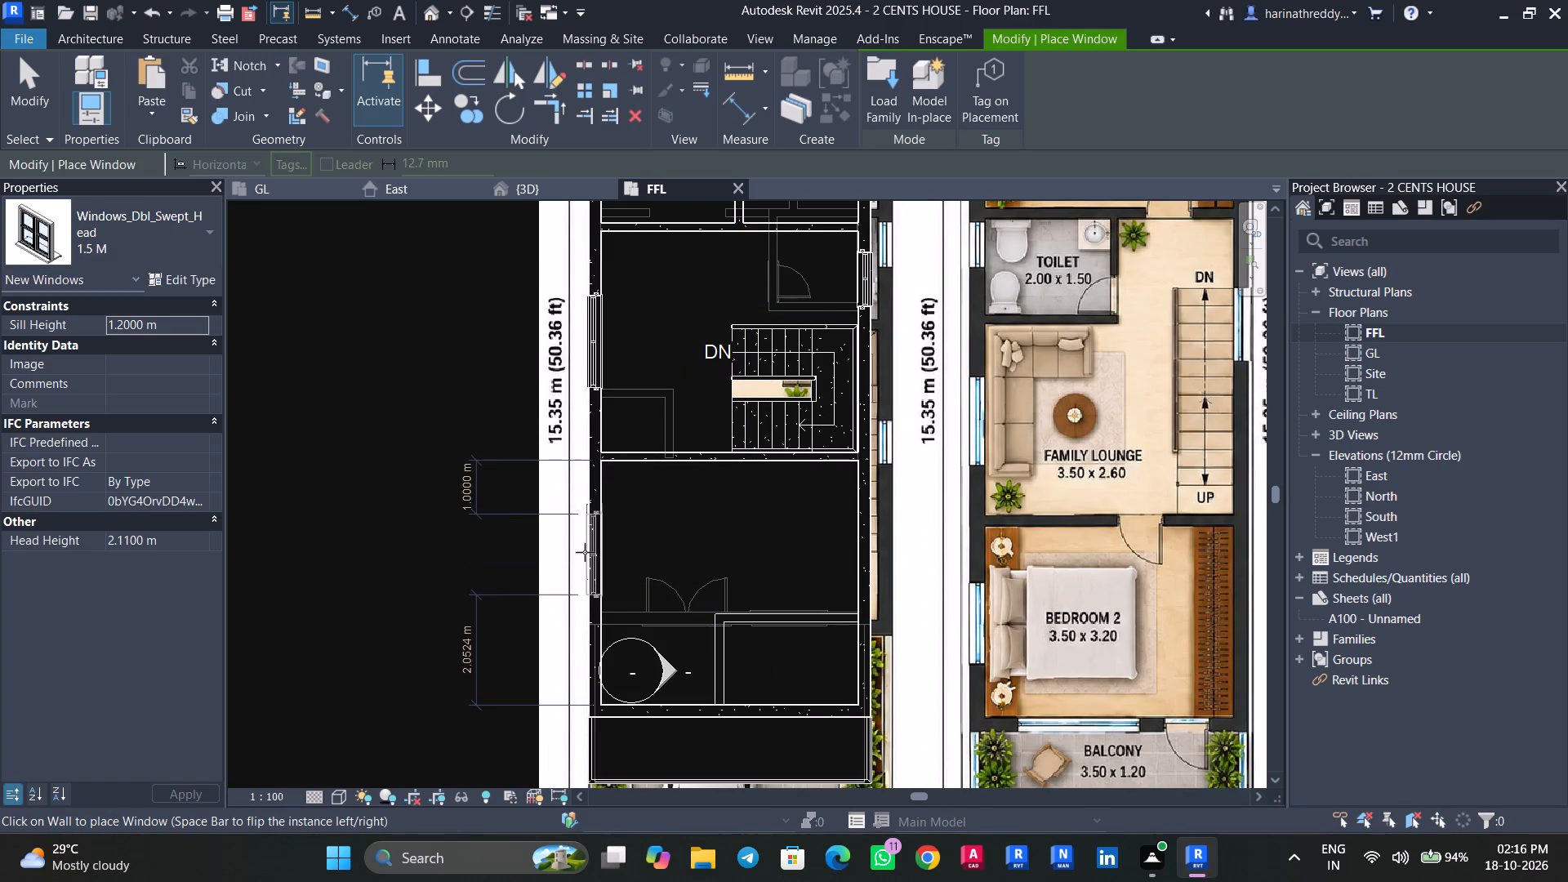
scroll(585, 552, down, 3)
scroll(648, 583, up, 4)
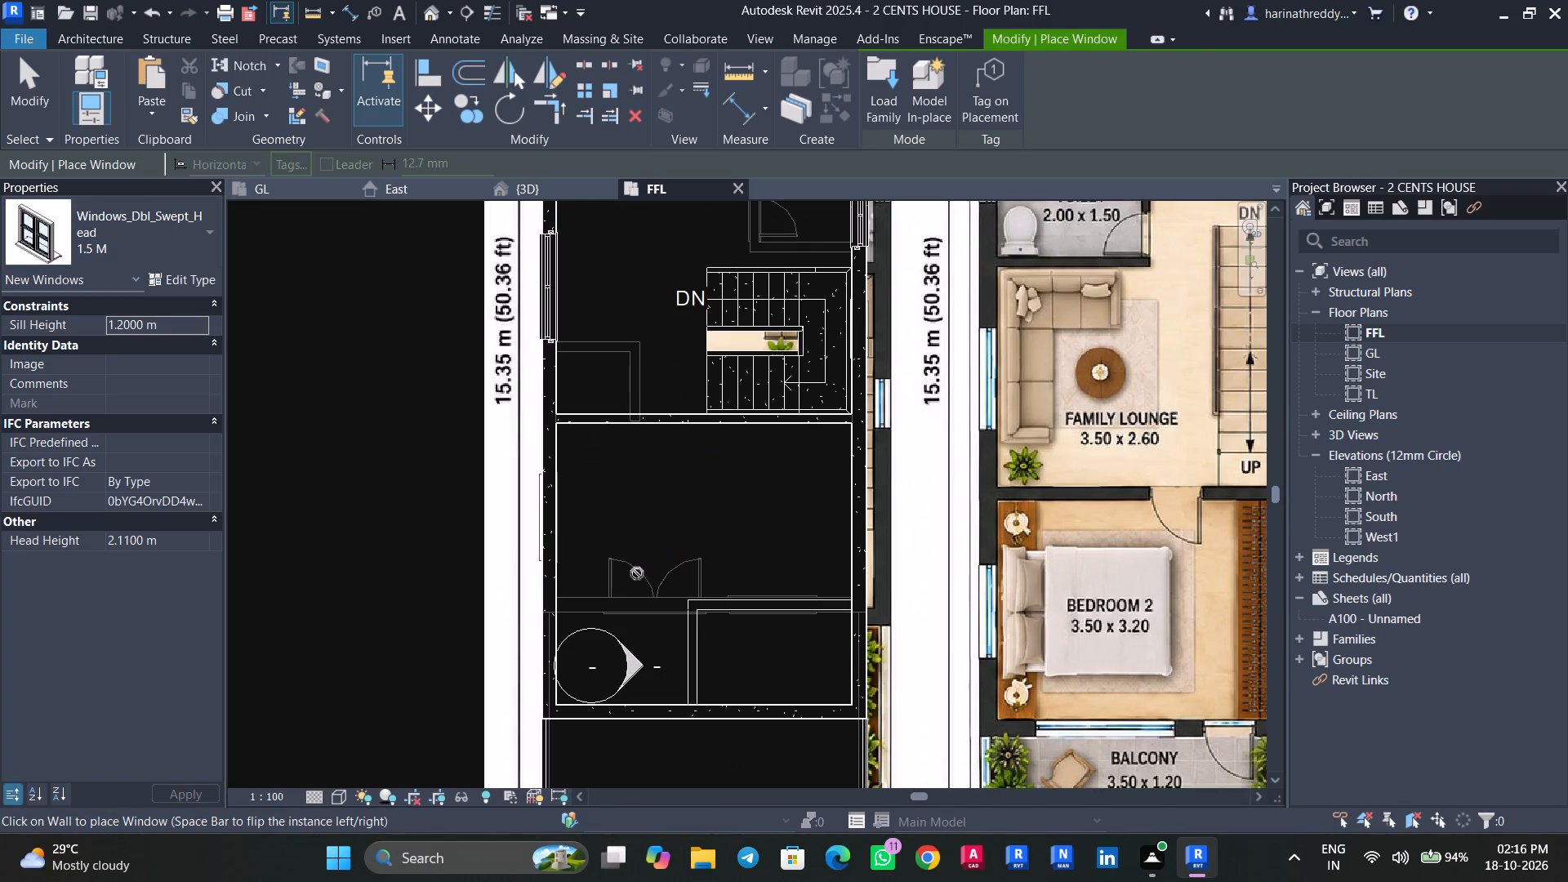
click(546, 518)
Place another 1.5 M swept-head window in Bedroom 2's south wall facing the balcony, towards its west end.
scroll(548, 708, down, 4)
scroll(591, 712, up, 4)
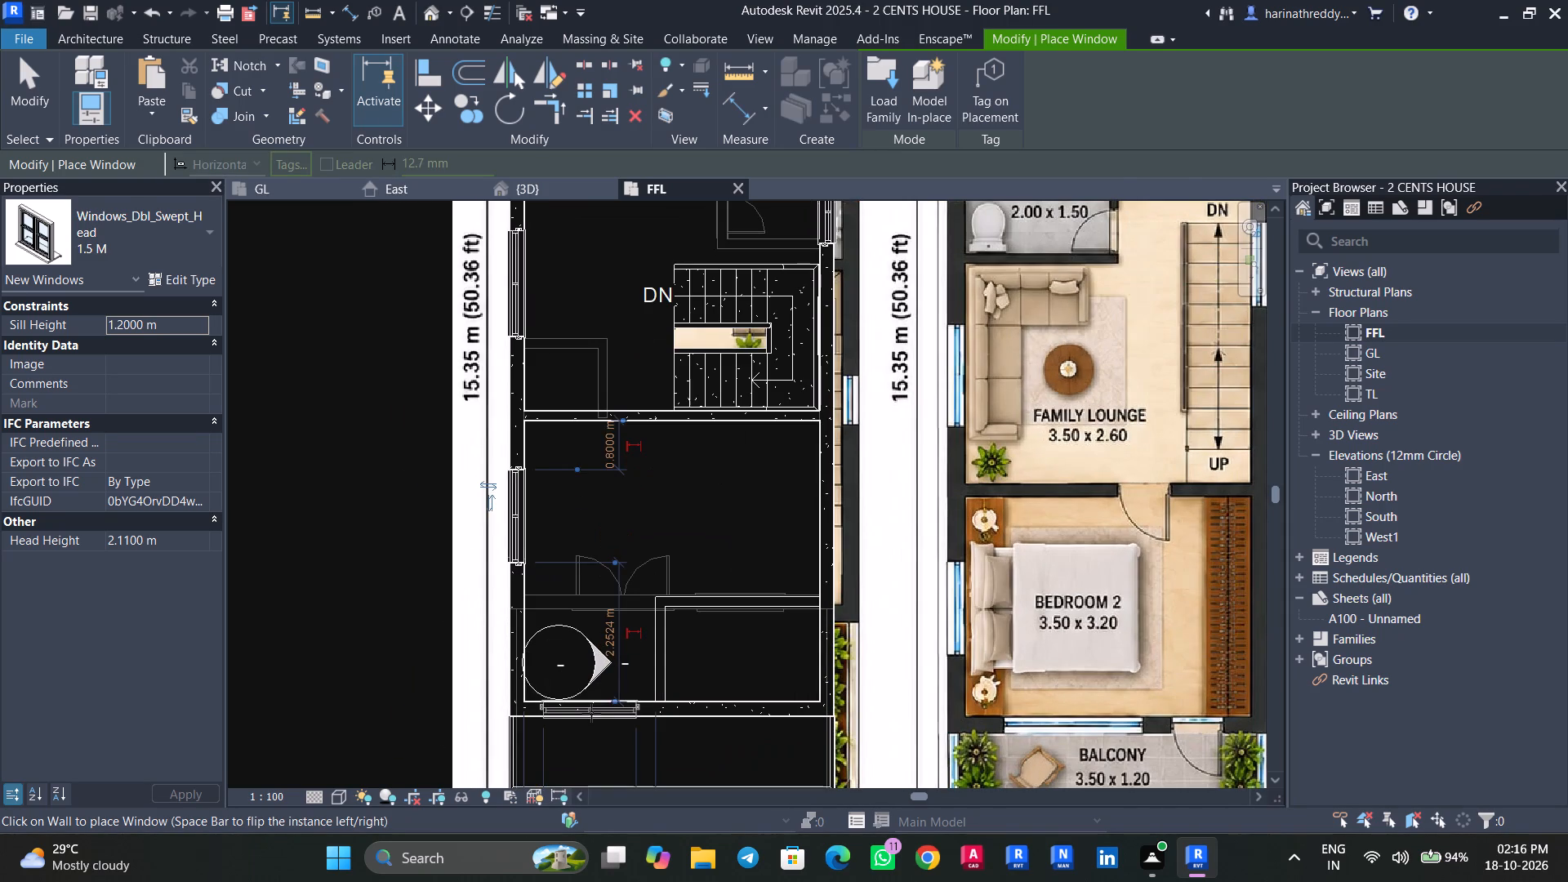
click(152, 242)
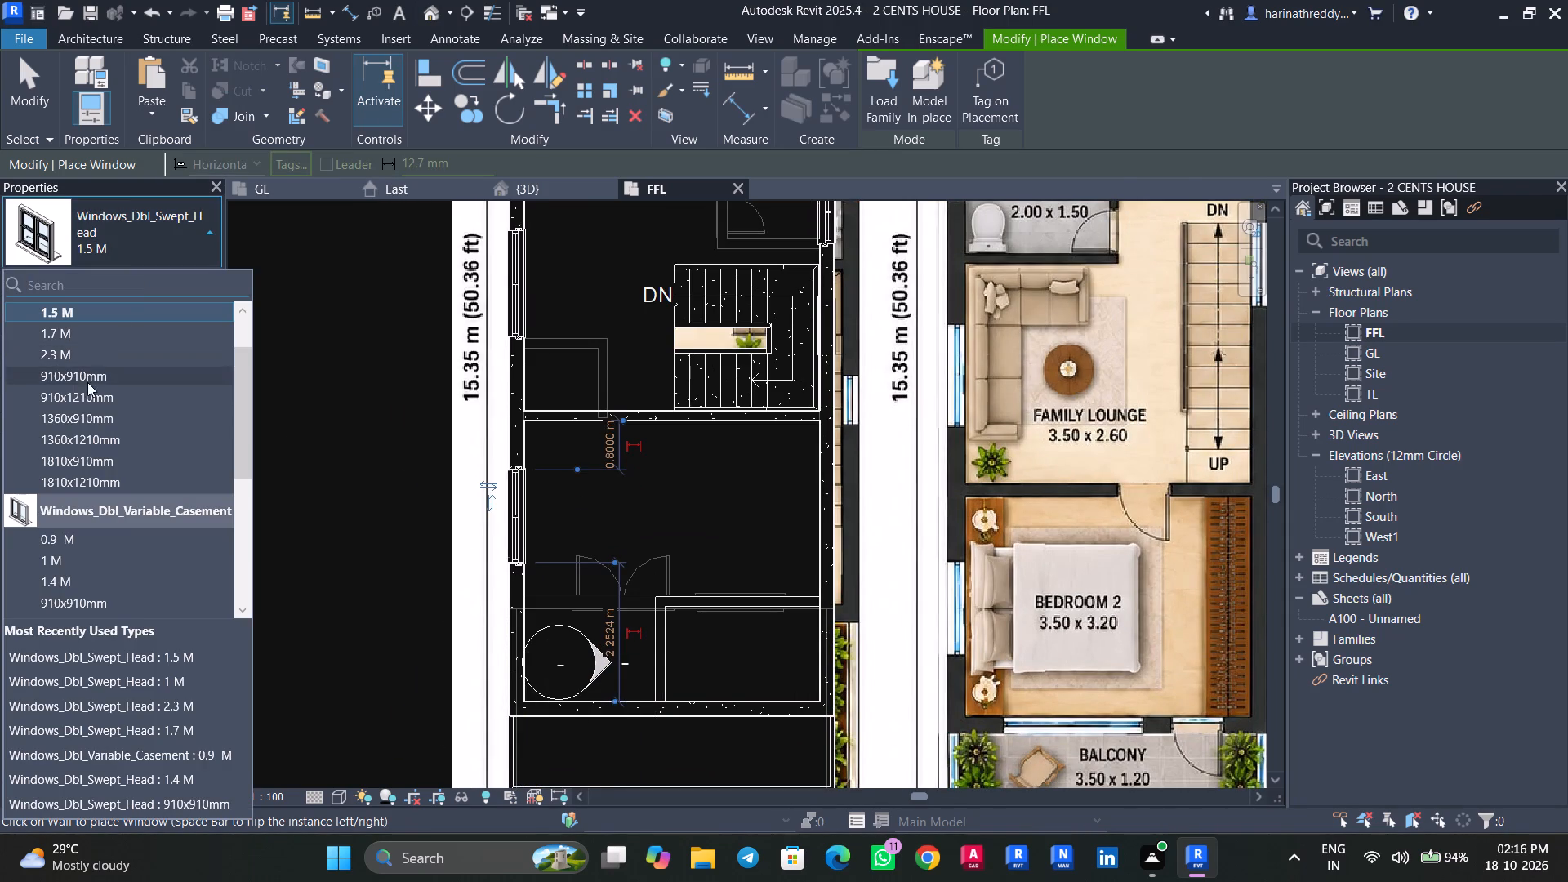
scroll(100, 338, up, 1)
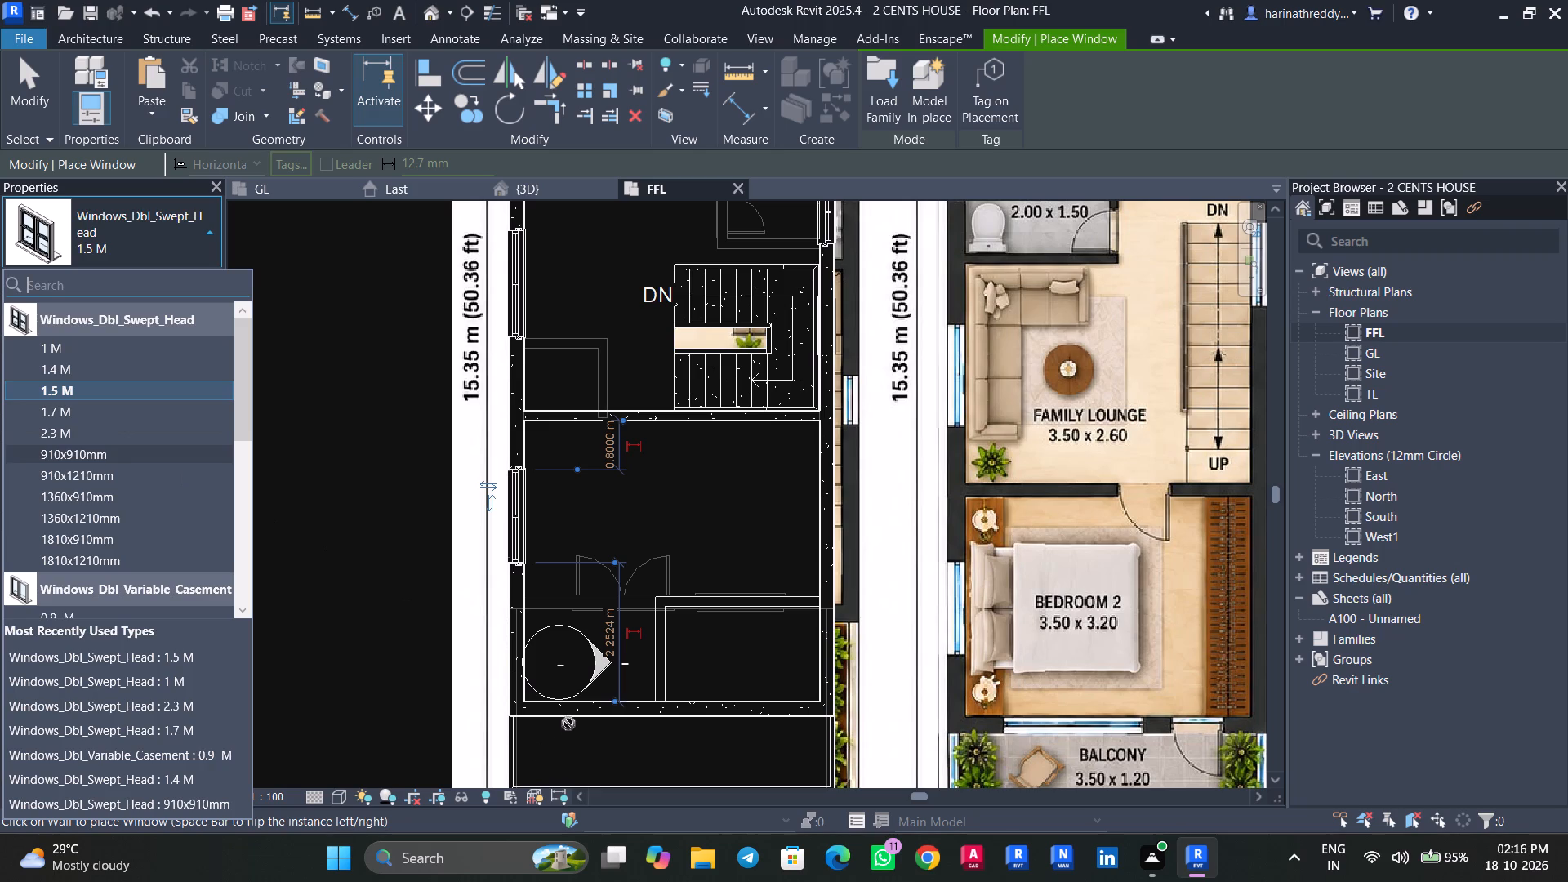
key(Escape)
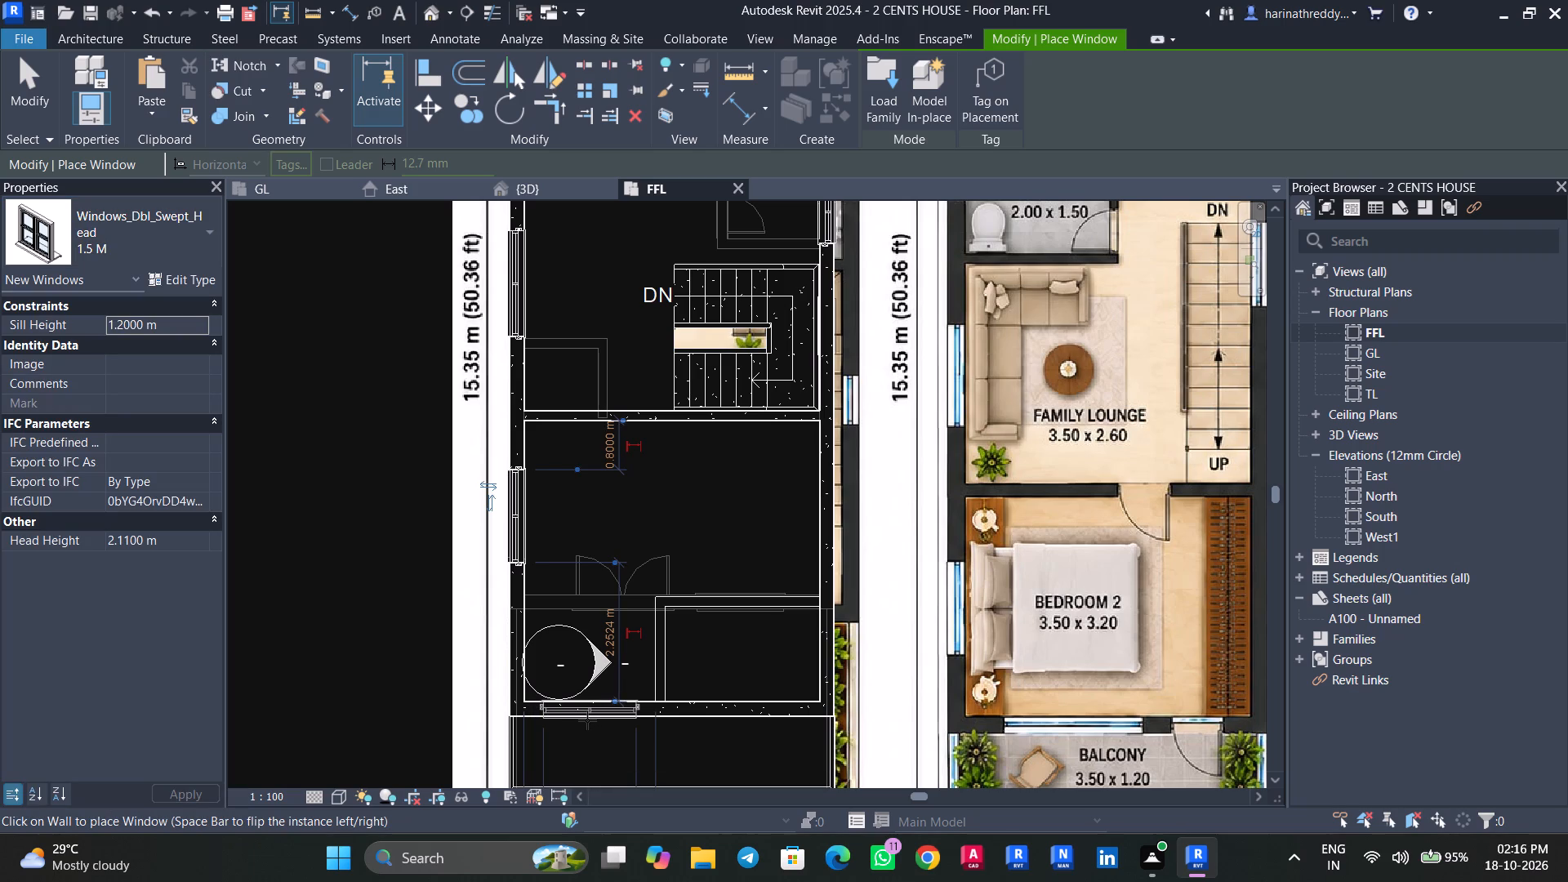
click(587, 720)
key(Escape)
key(Escape)
key(Escape)
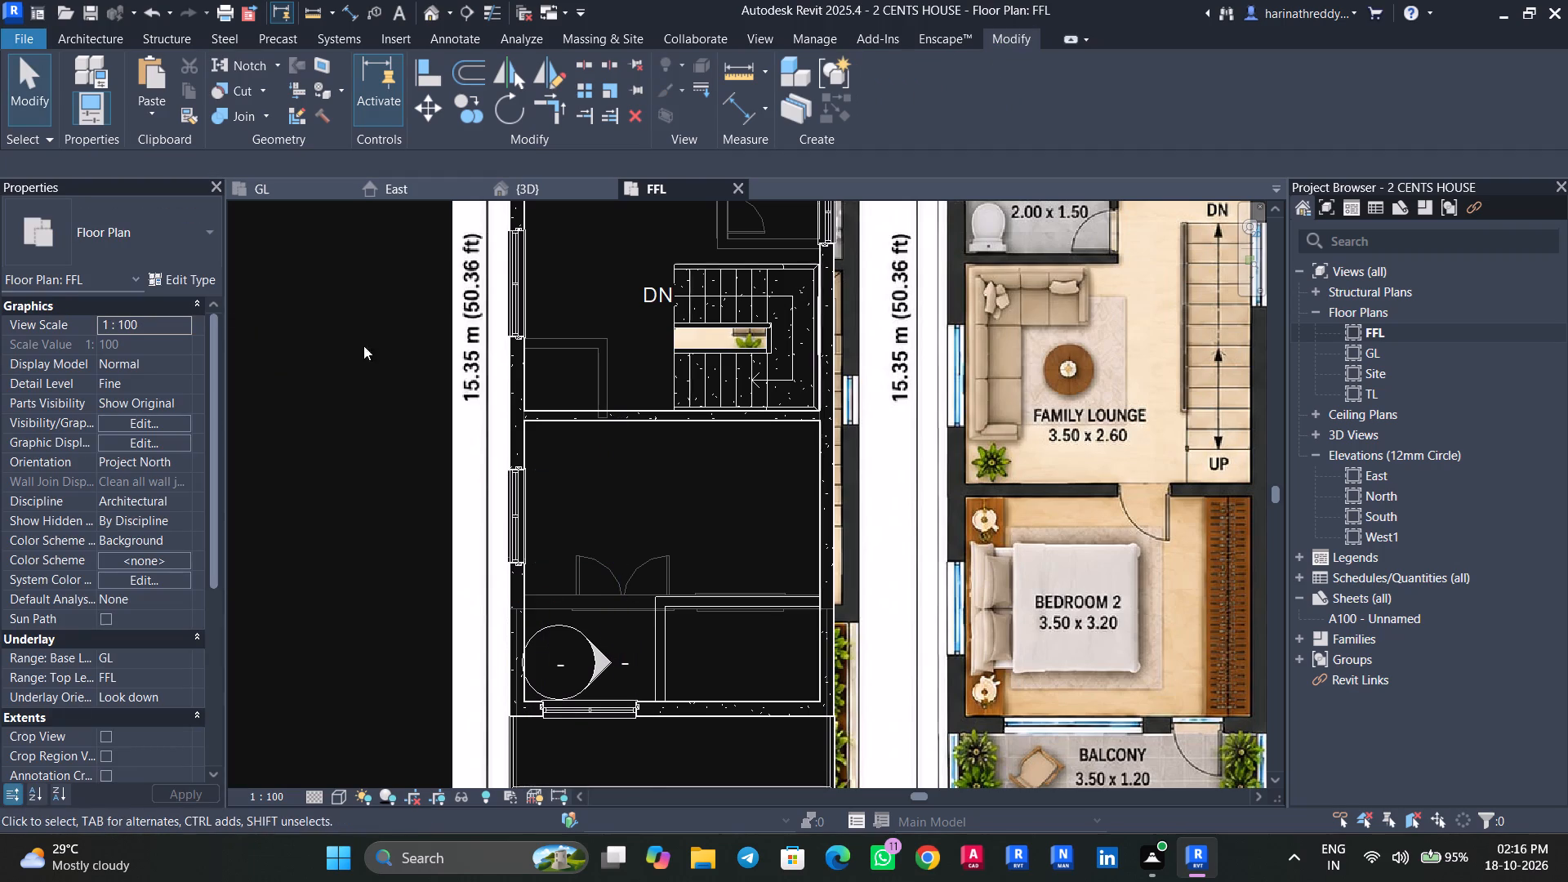
Place a Windows_Sgl_Plain 0.9 M window with a 1.8 m sill height in the toilet's west wall, 0.1 m from its north partition.
text(WN)
click(104, 252)
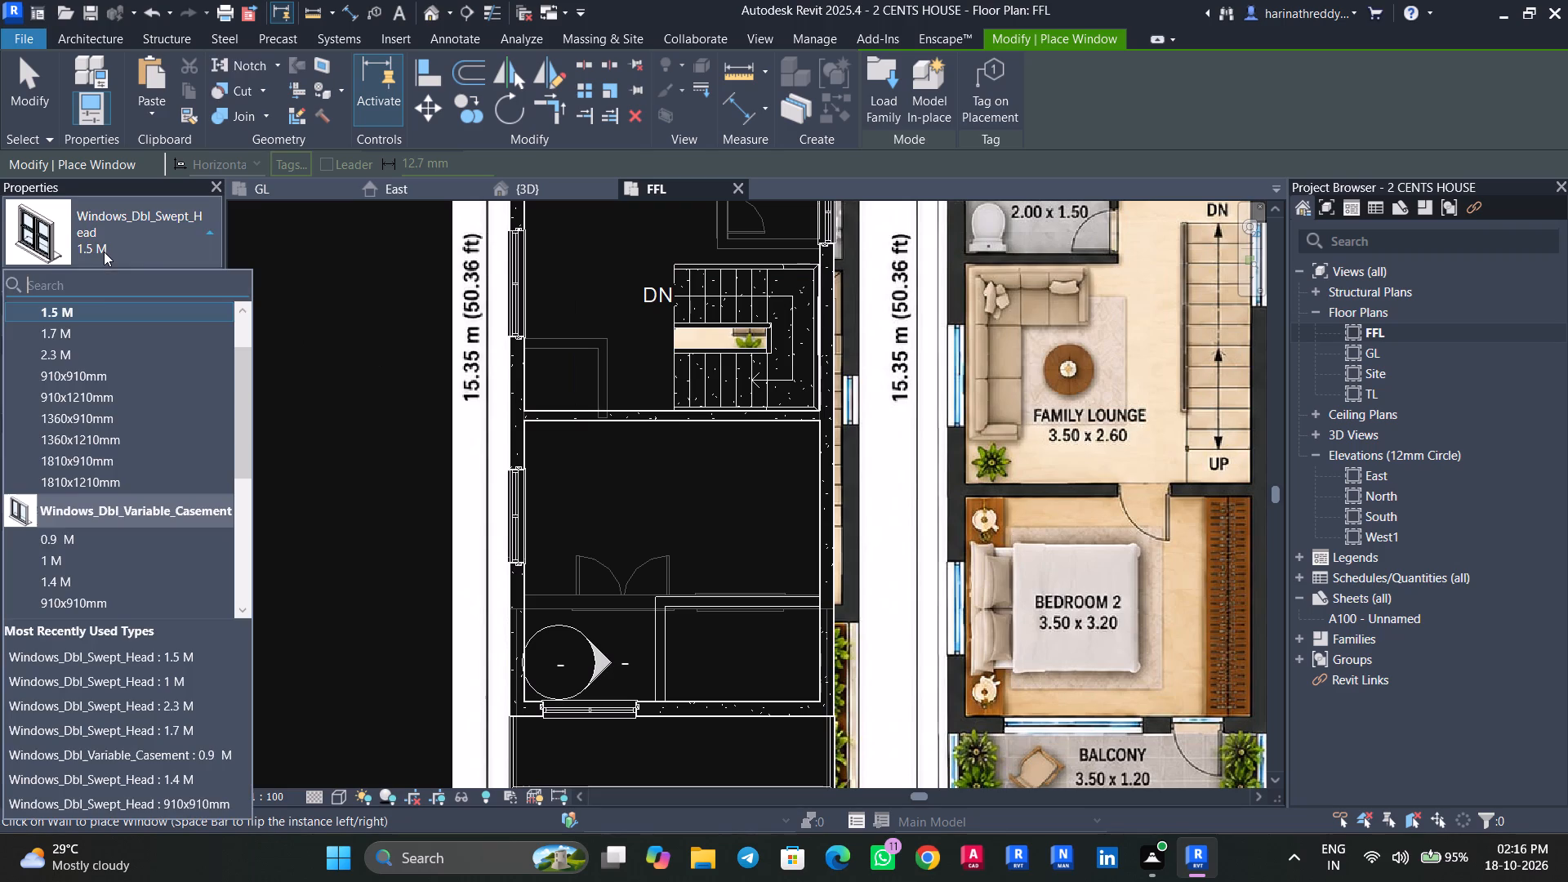
scroll(90, 567, down, 5)
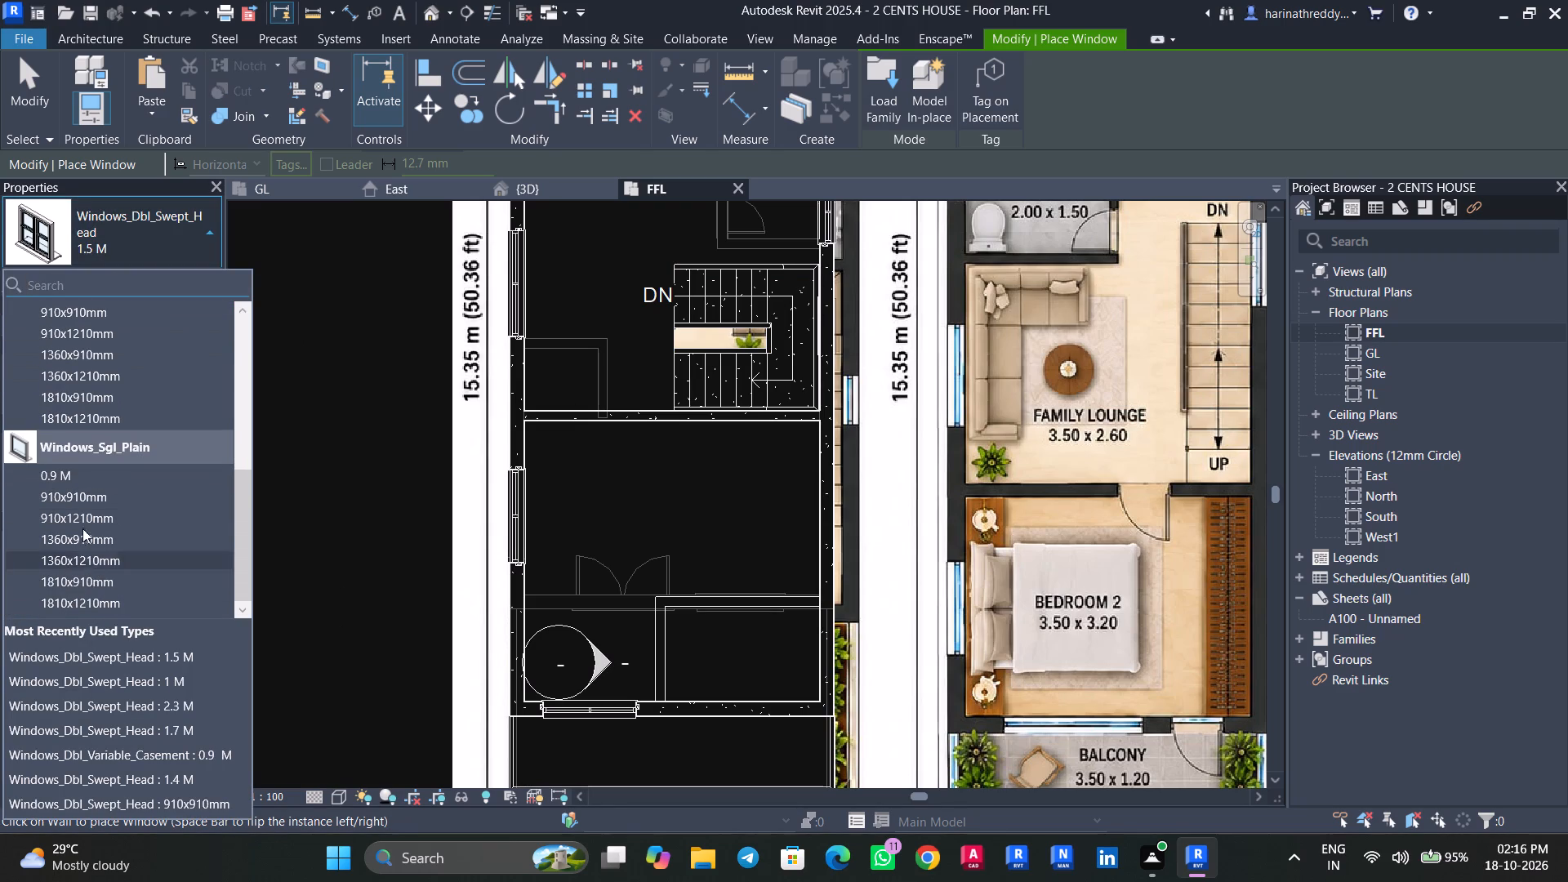
click(85, 479)
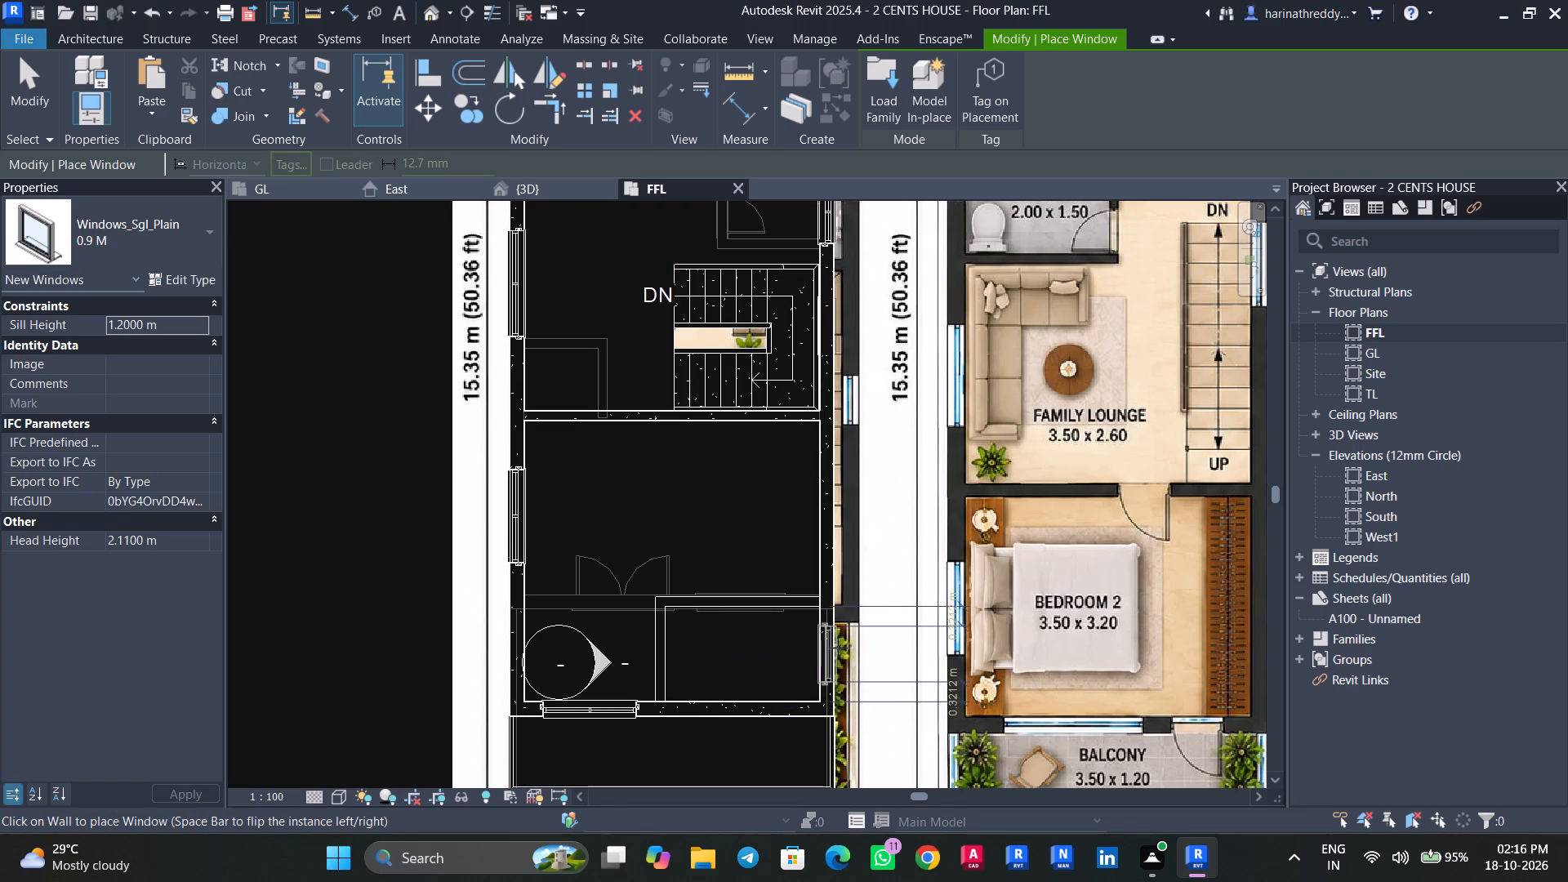
scroll(768, 695, down, 3)
scroll(768, 695, up, 1)
scroll(768, 695, down, 1)
middle_drag(752, 501, 751, 880)
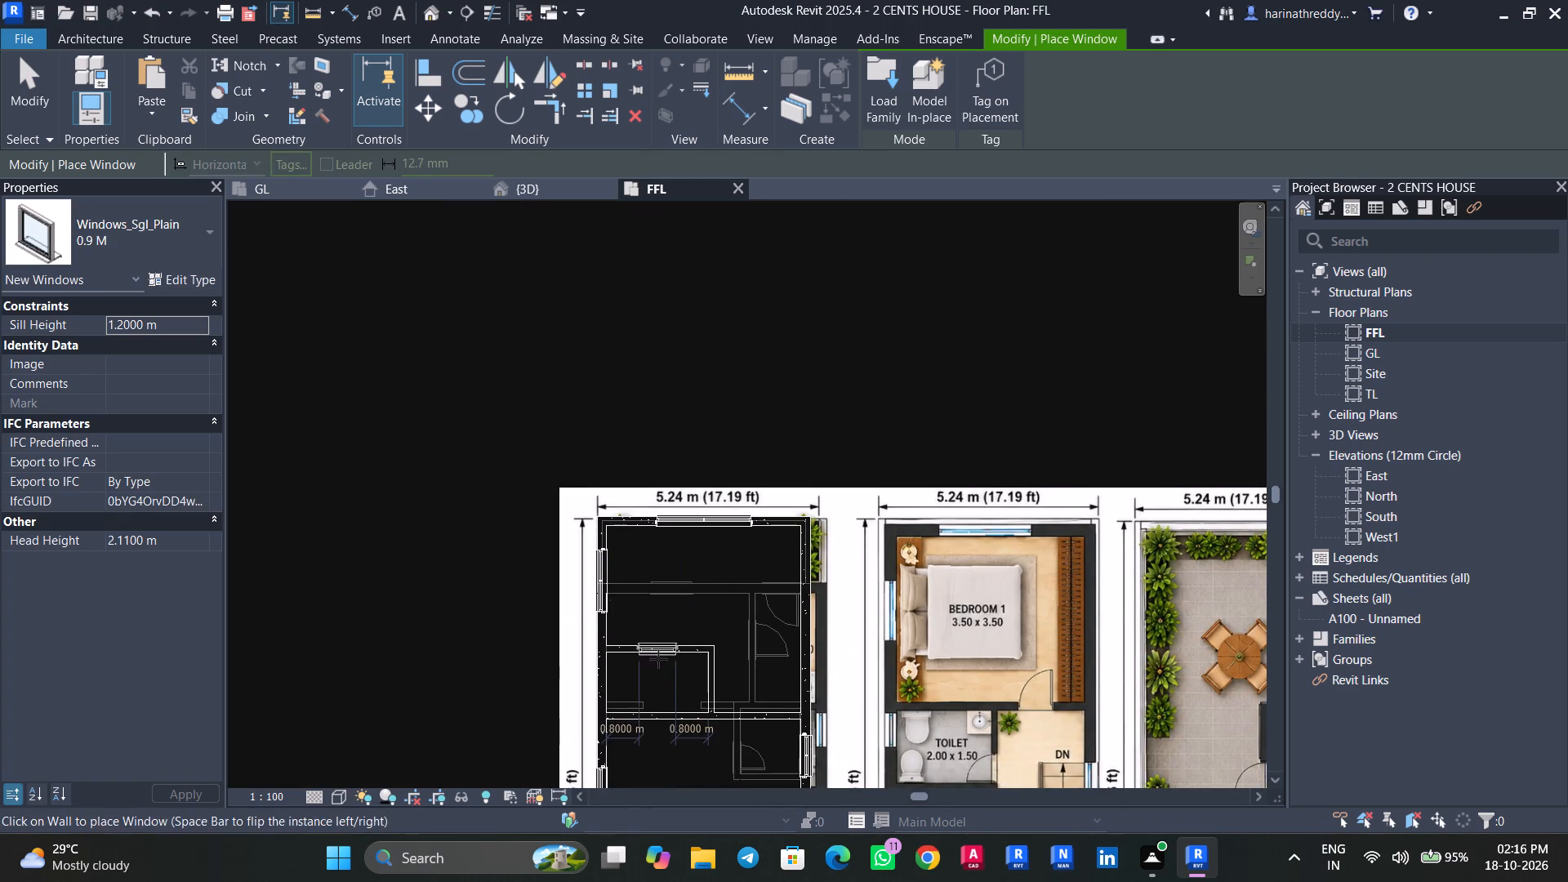
scroll(661, 661, down, 1)
middle_drag(661, 661, 629, 518)
middle_drag(627, 566, 666, 461)
scroll(633, 434, up, 3)
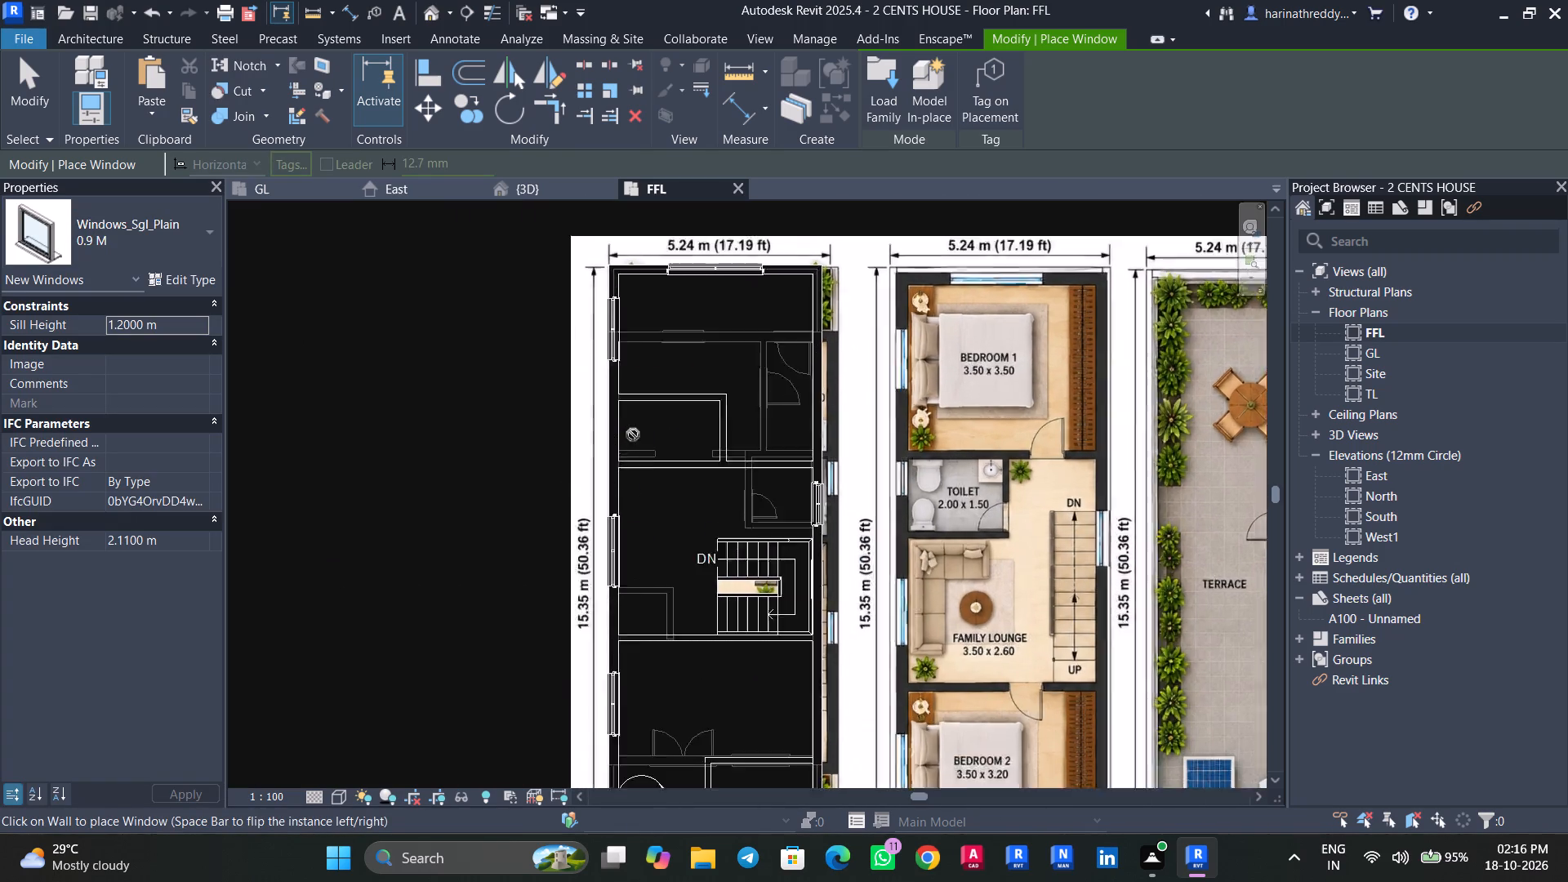
scroll(633, 434, up, 2)
click(174, 323)
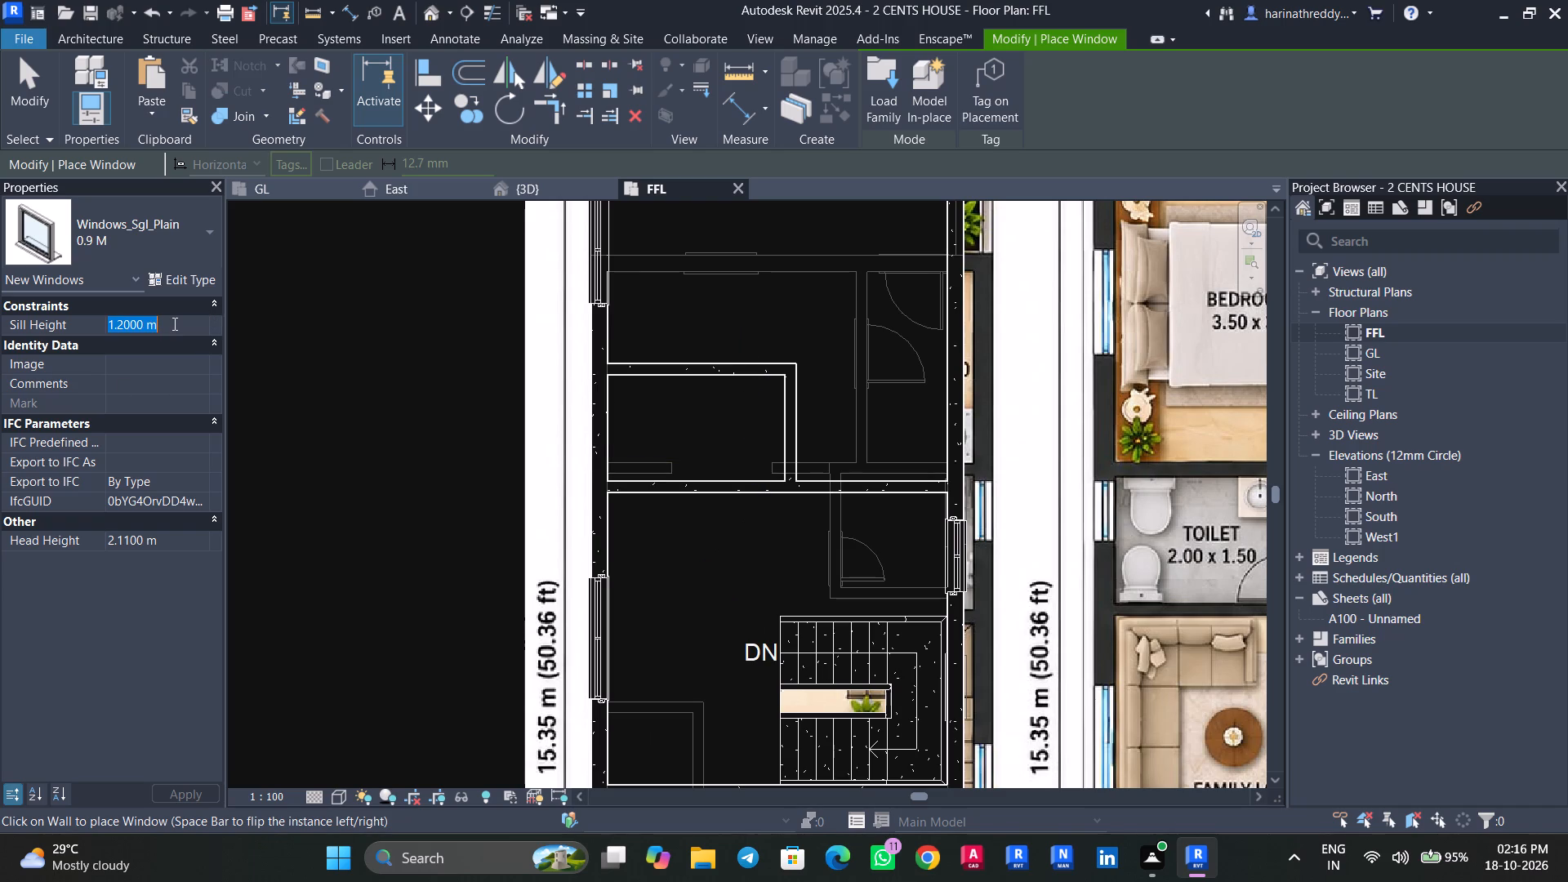
text(1.8)
key(Return)
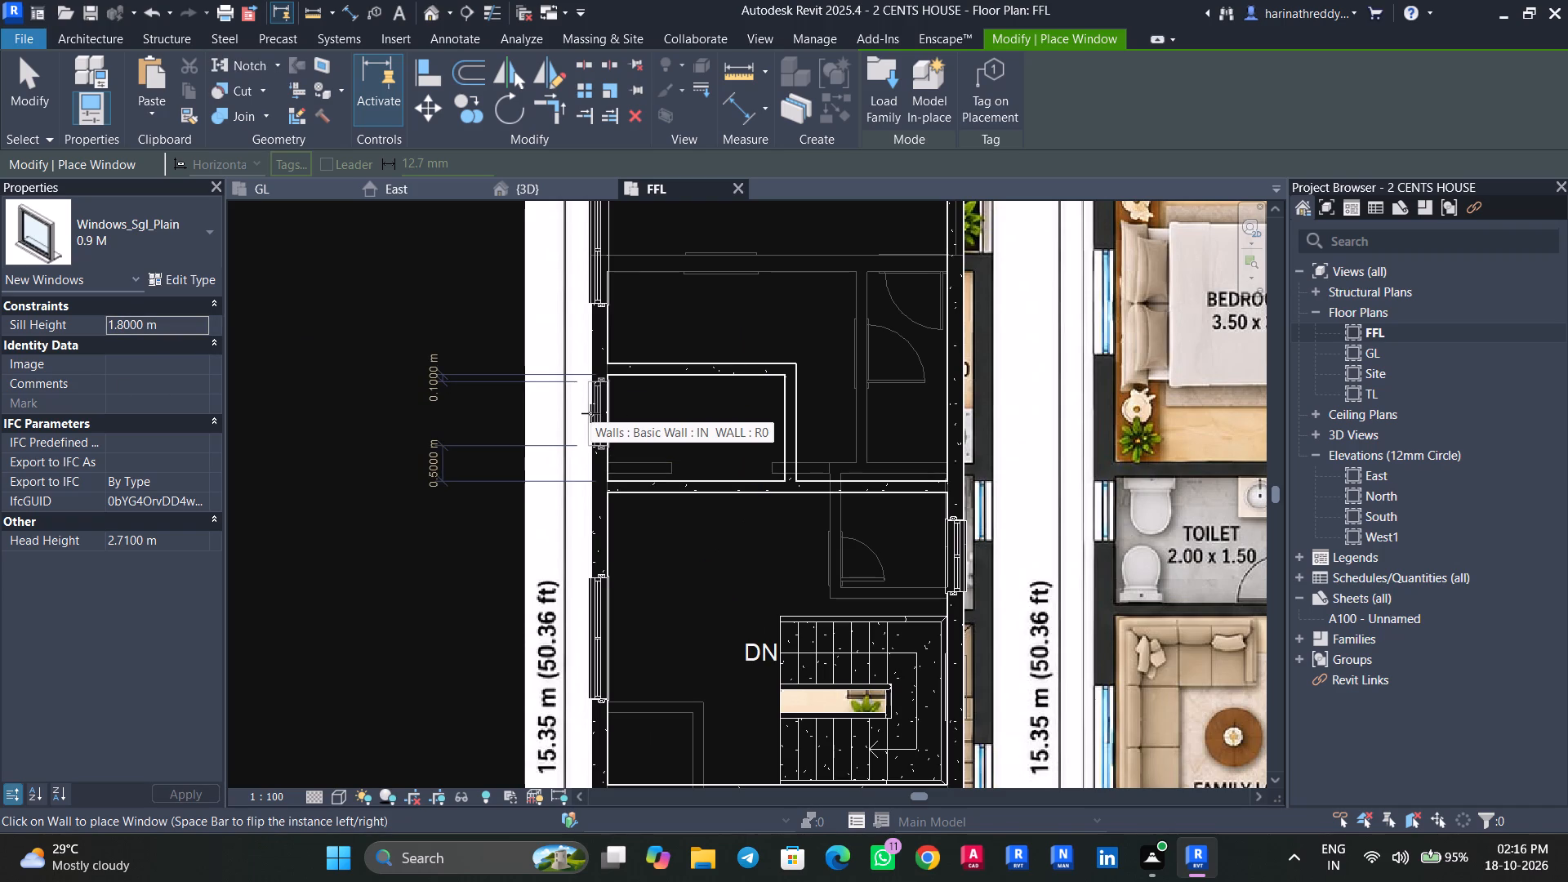
scroll(590, 413, down, 2)
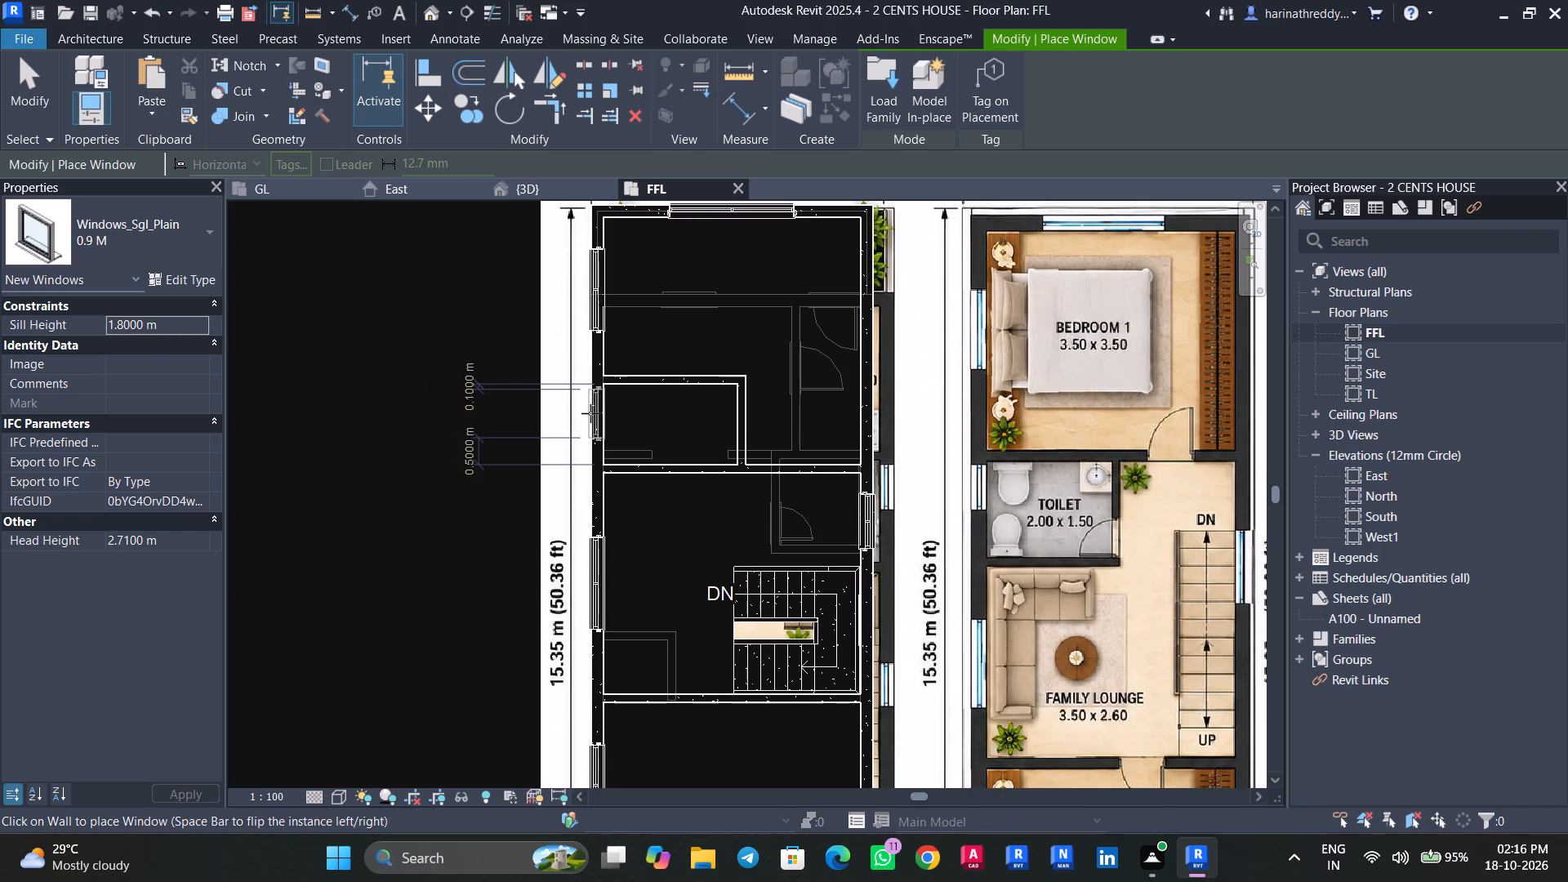
scroll(590, 413, up, 4)
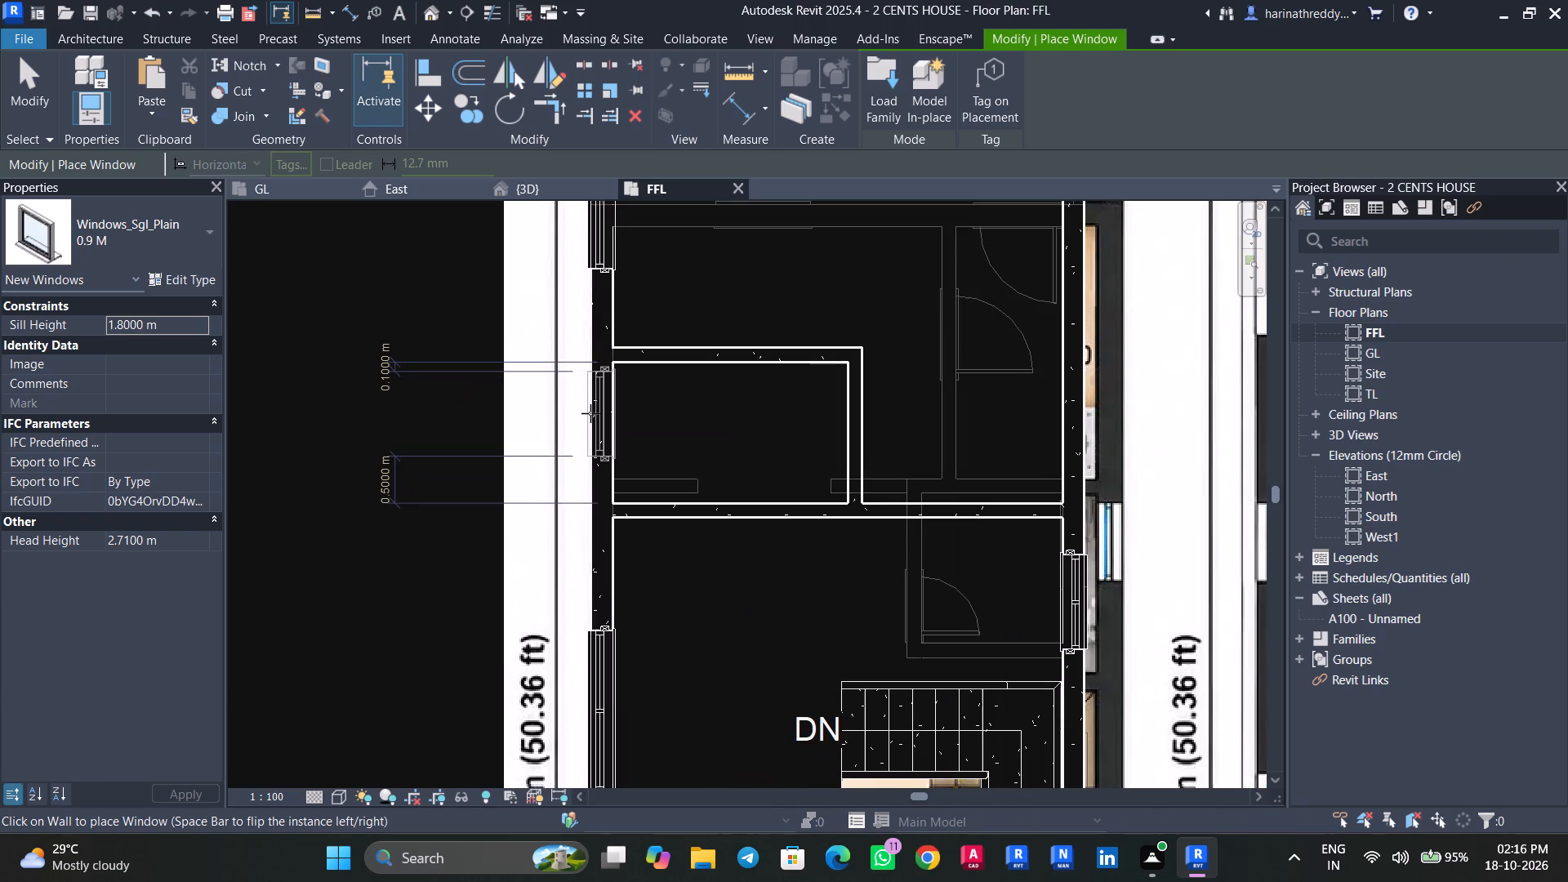
click(590, 413)
Place a Windows_Sgl_Plain 0.9 M window in Bedroom 2's east wall, about 0.5 m north of the balcony-side wall.
scroll(590, 413, down, 4)
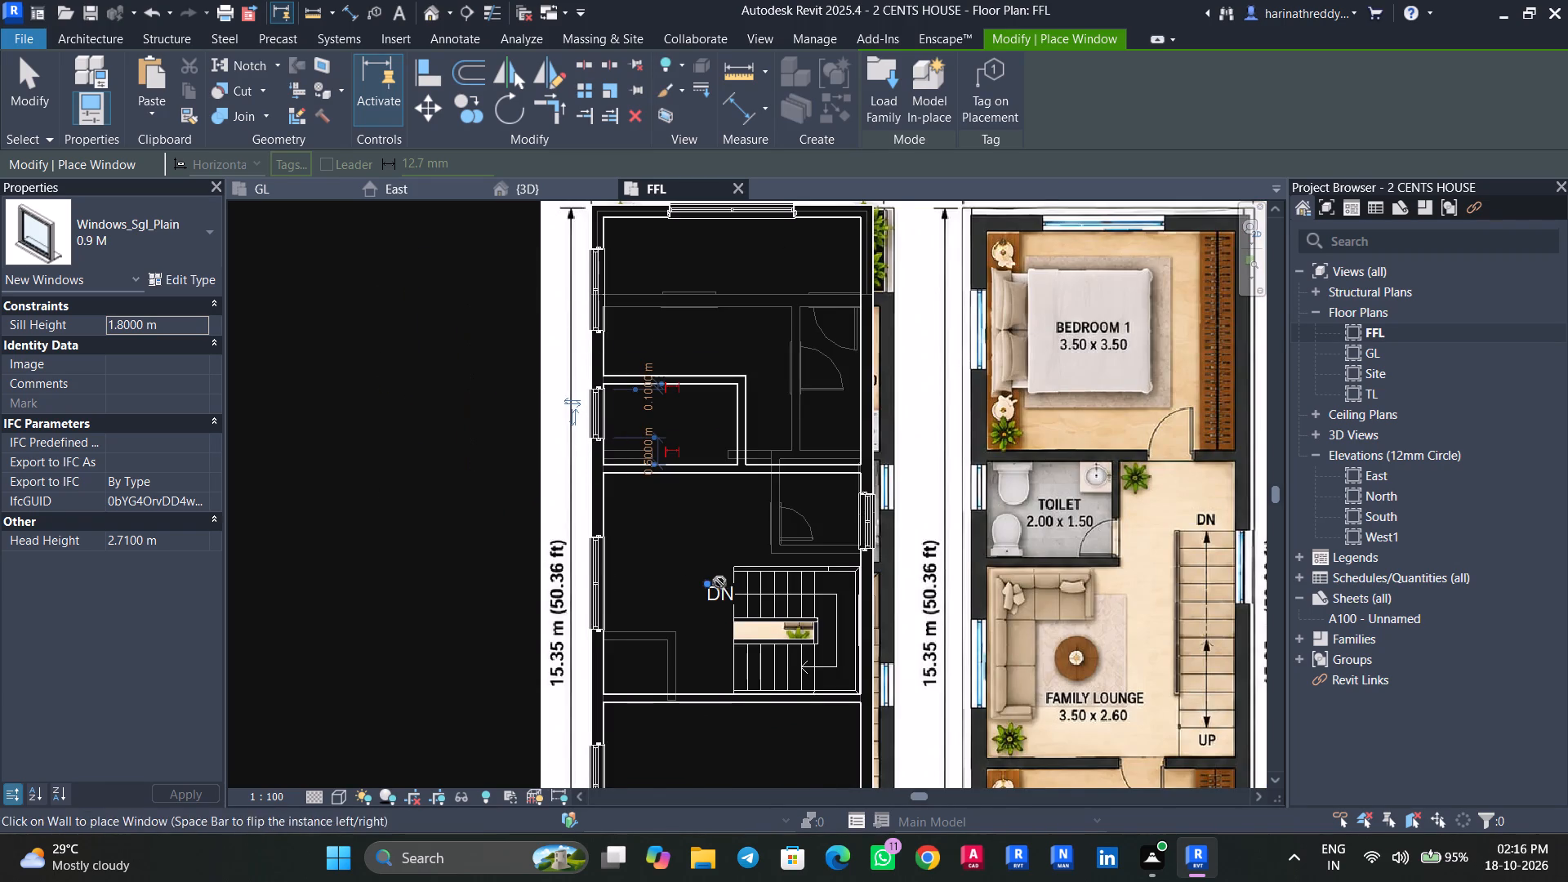
middle_drag(707, 574, 662, 436)
middle_drag(652, 547, 604, 367)
middle_drag(621, 549, 618, 415)
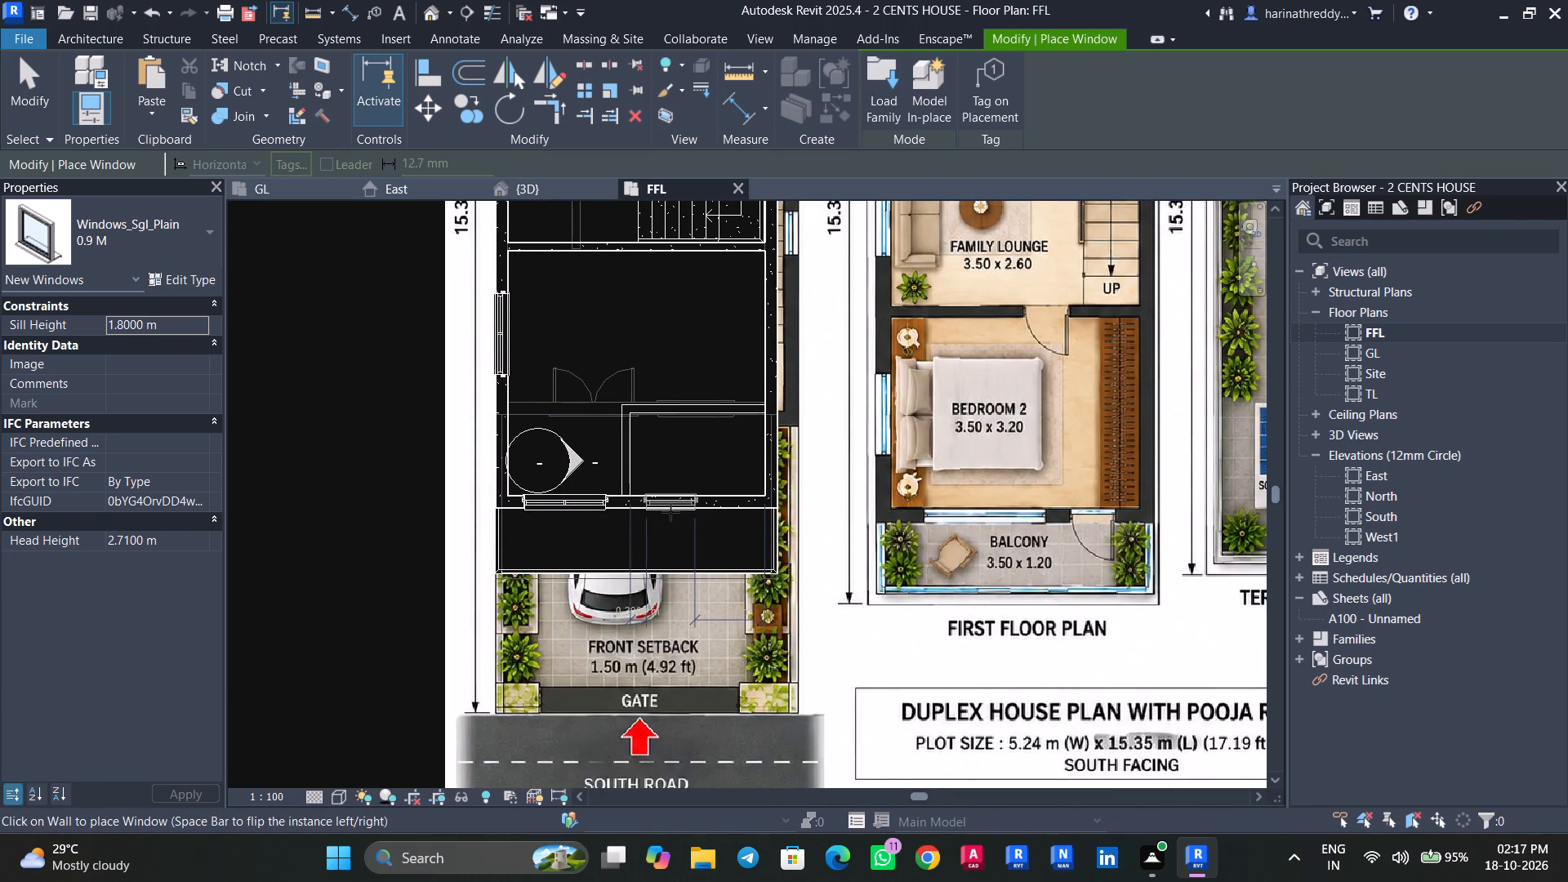
scroll(670, 512, down, 4)
scroll(670, 512, up, 7)
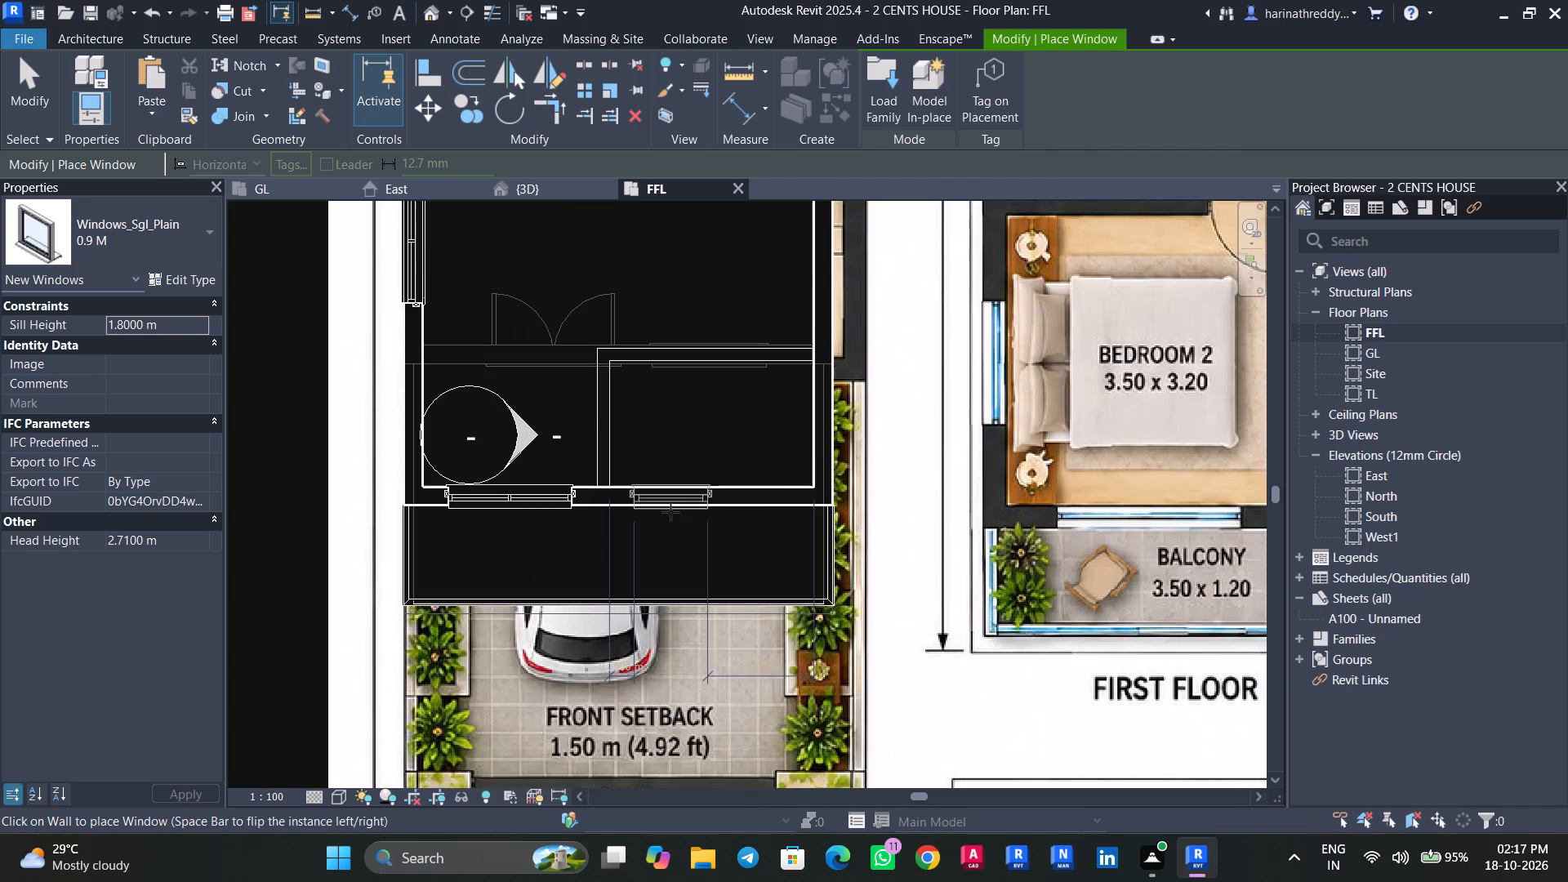
click(841, 404)
key(Escape)
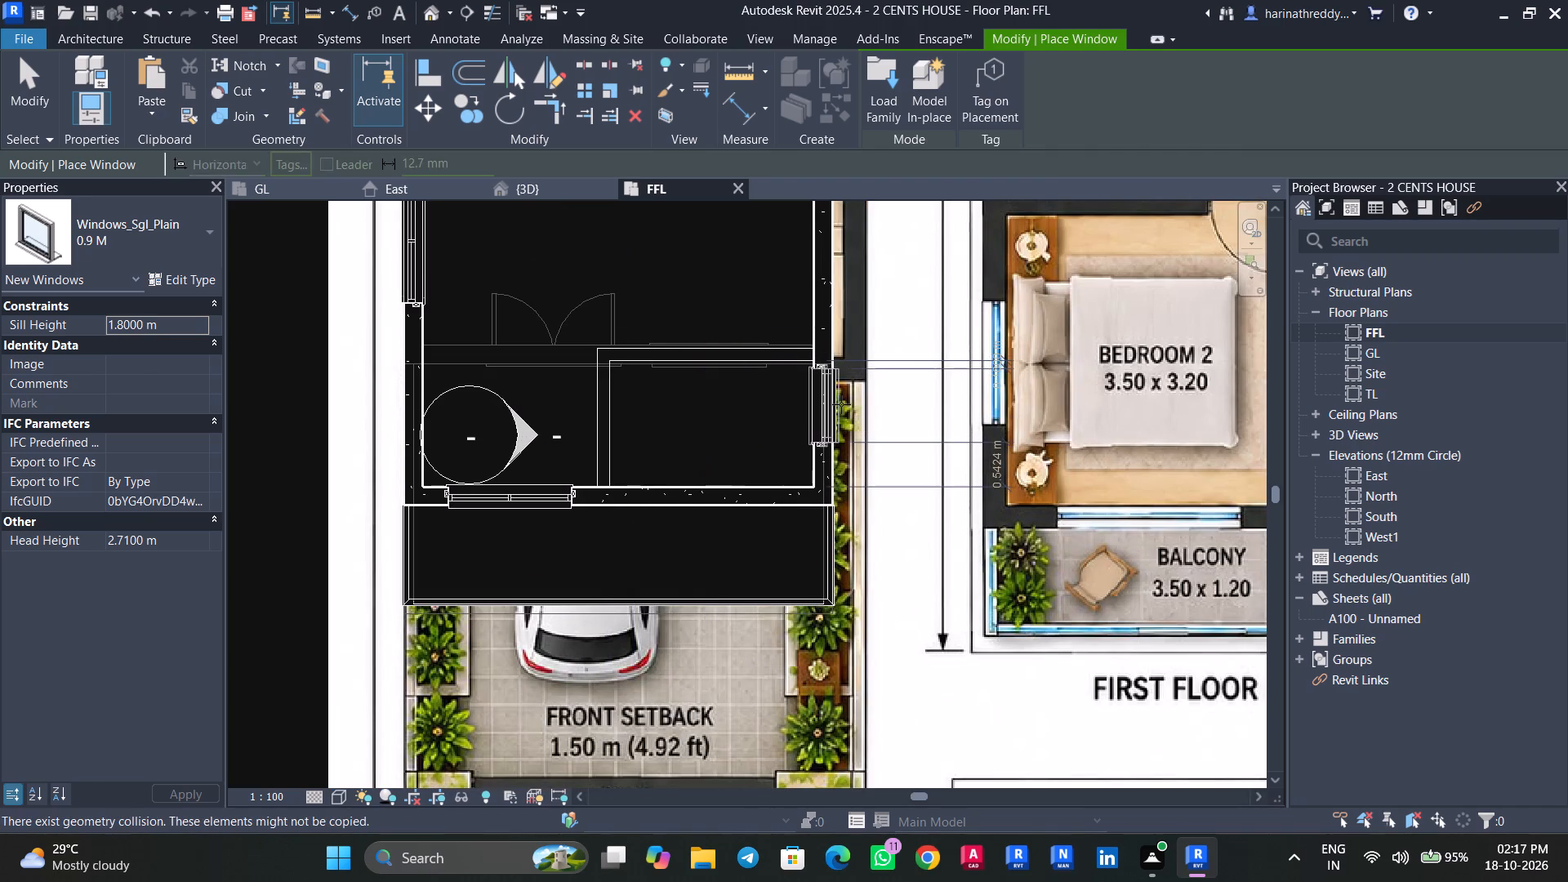
key(Escape)
key(Escape)
key(Escape)
scroll(641, 438, down, 4)
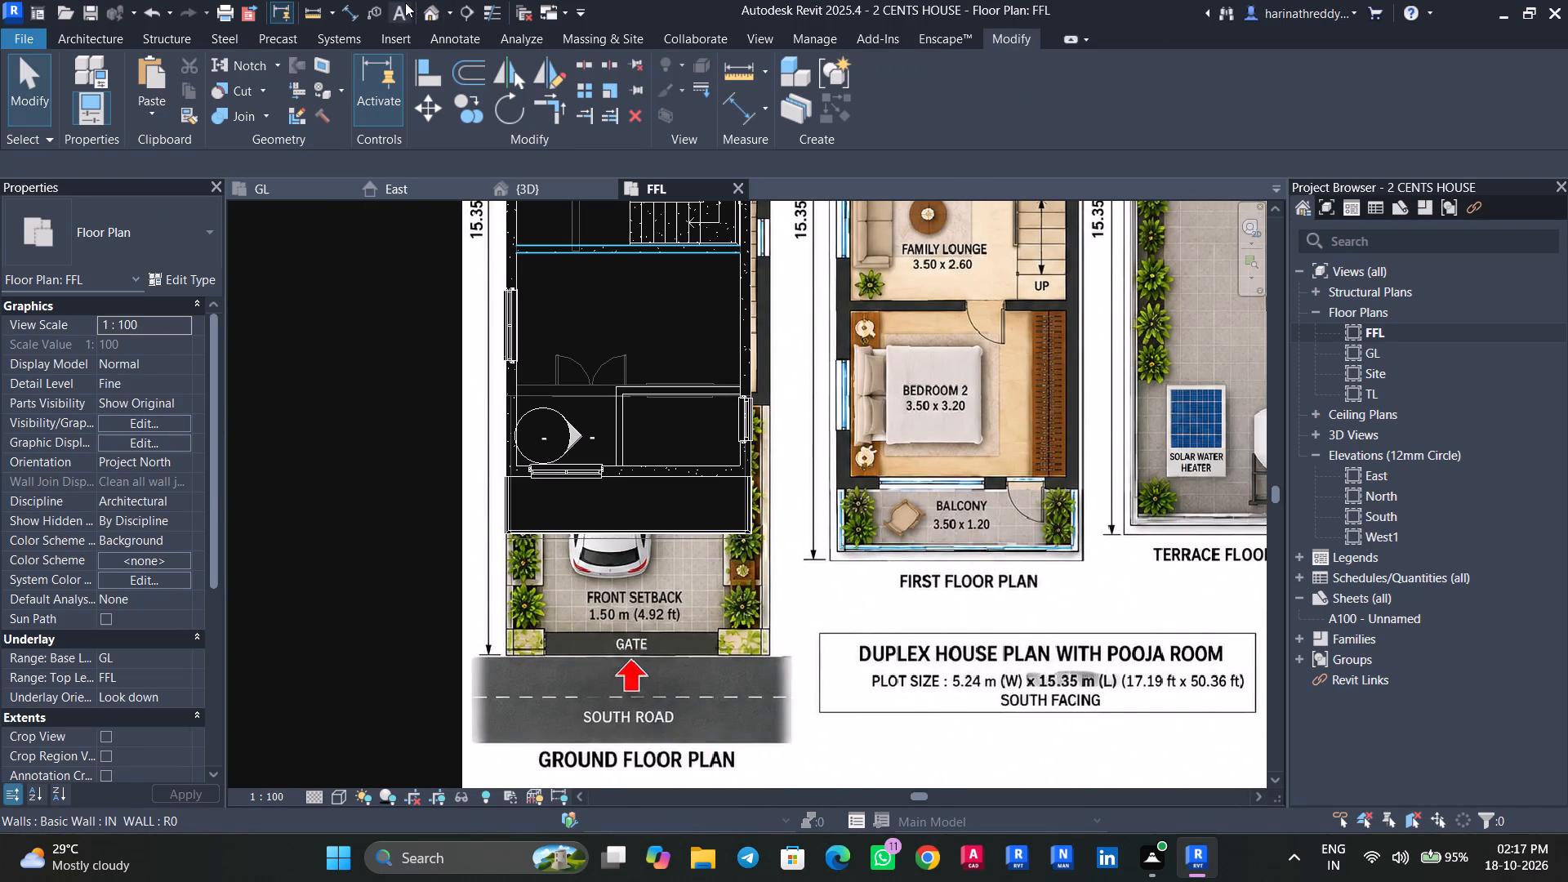
Inspect the 3D model from all sides to check the first-floor windows and the balcony.
click(428, 23)
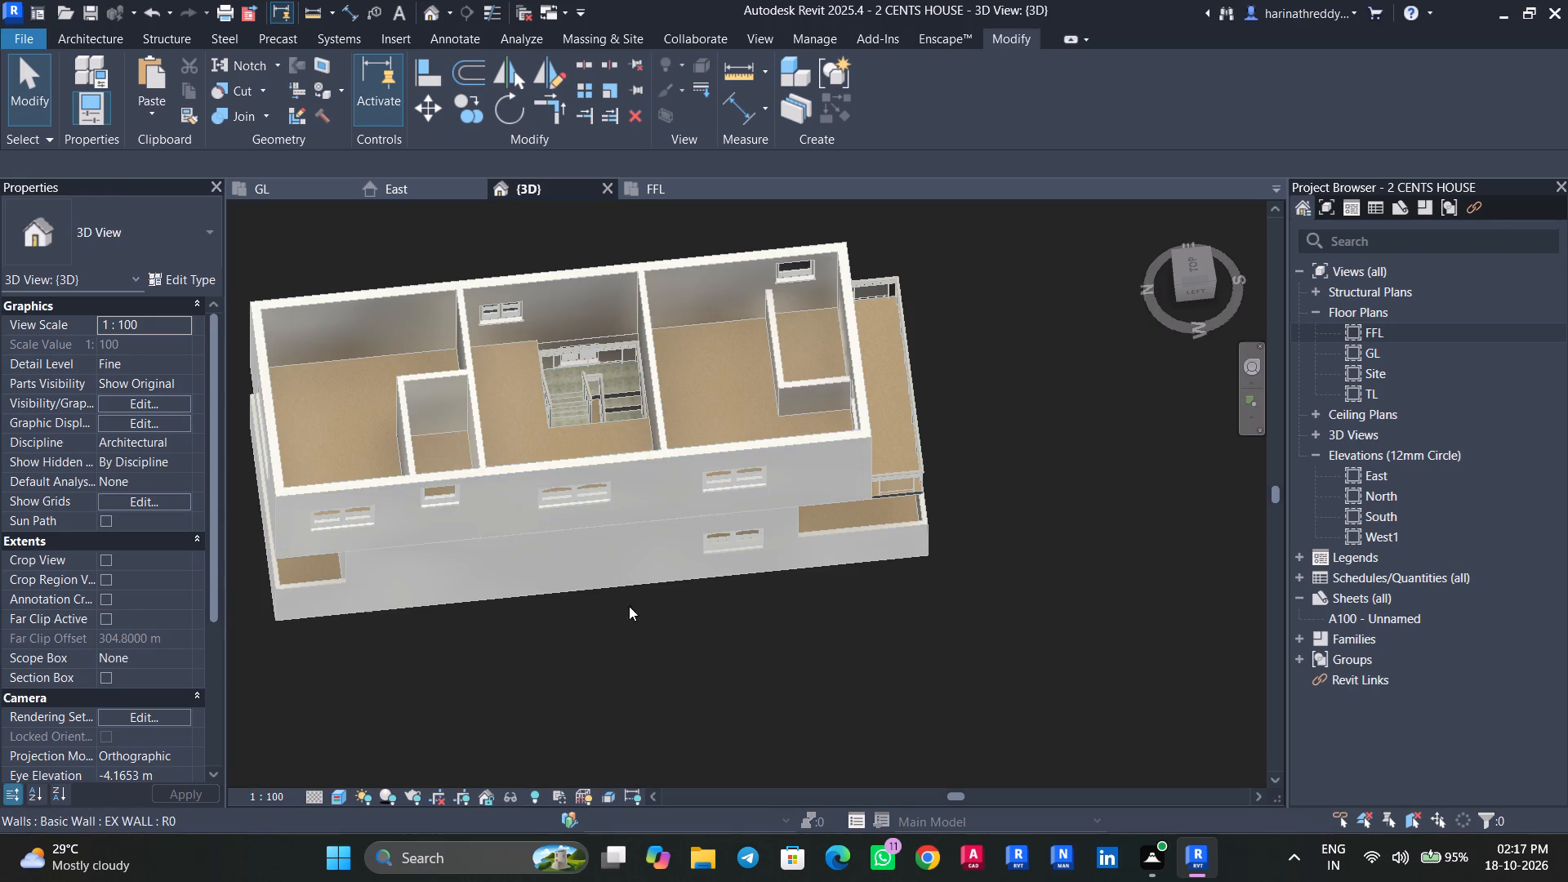
shift+middle_drag(749, 656, 430, 448)
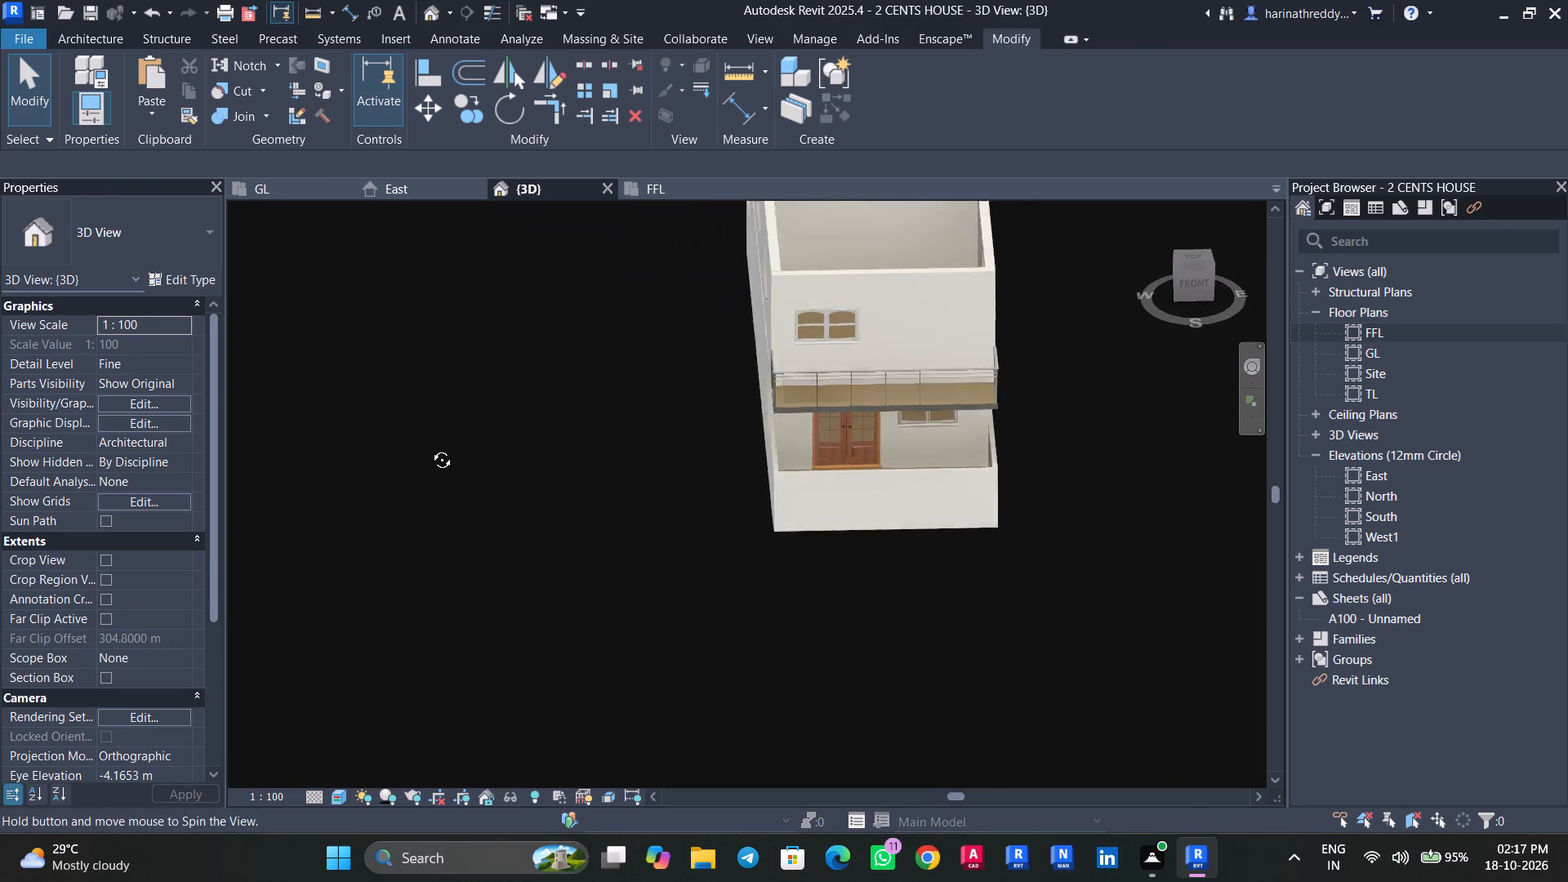
shift+middle_drag(430, 448, 425, 442)
shift+scroll(425, 442, up, 1)
scroll(749, 350, up, 6)
shift+middle_drag(654, 449, 542, 413)
middle_drag(547, 426, 168, 519)
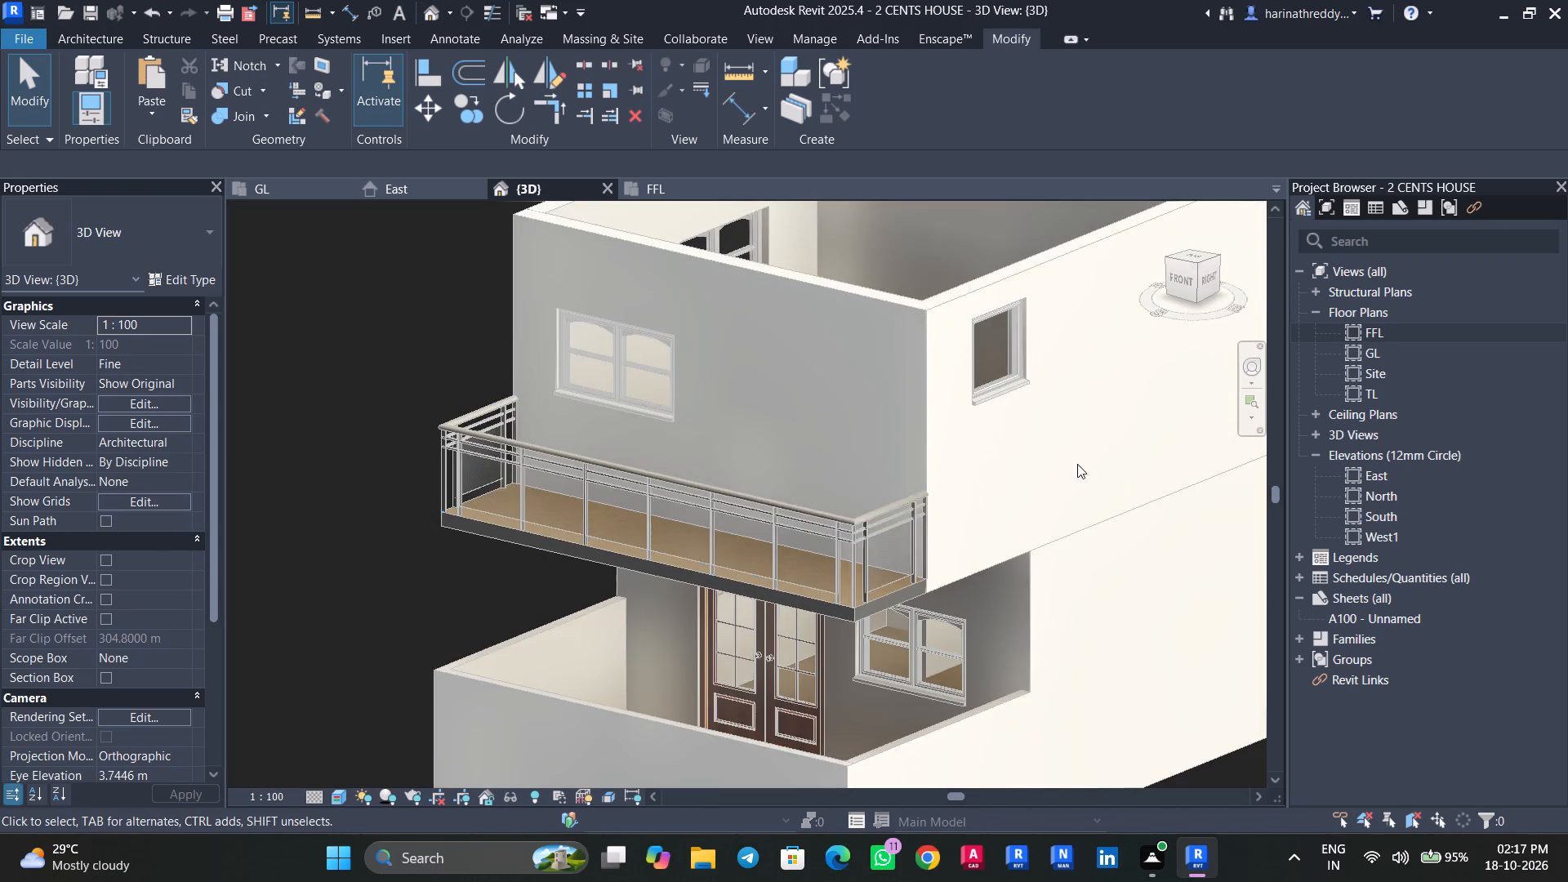
shift+middle_drag(1038, 495, 938, 491)
middle_drag(939, 500, 650, 568)
scroll(647, 558, down, 2)
shift+middle_drag(812, 539, 789, 597)
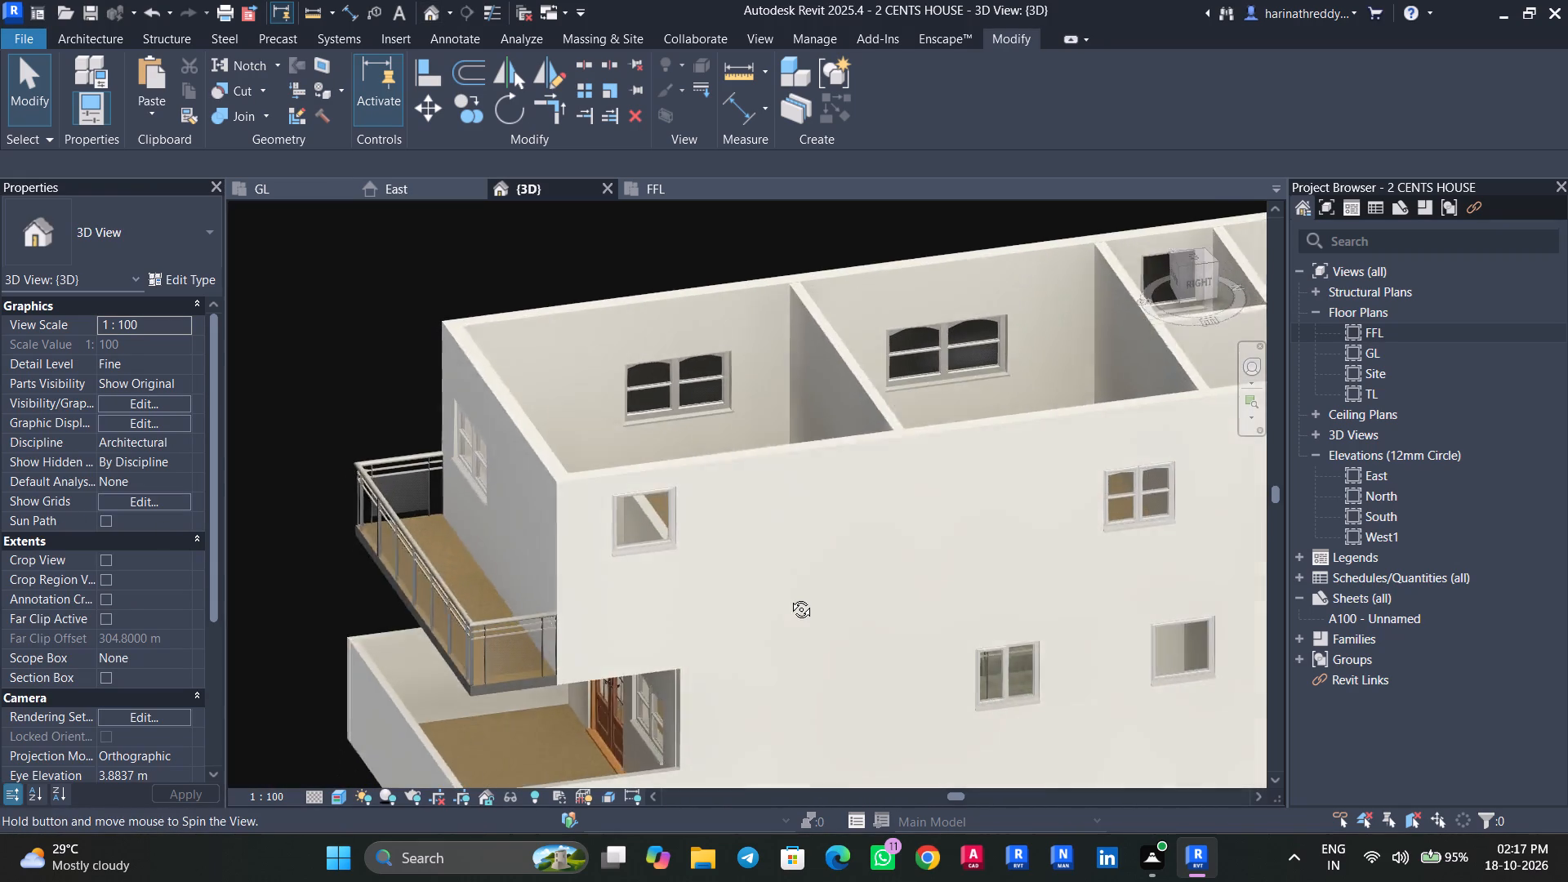
shift+middle_drag(789, 597, 1193, 485)
scroll(829, 550, down, 3)
scroll(829, 550, up, 1)
shift+middle_drag(800, 600, 963, 643)
middle_drag(853, 674, 1405, 507)
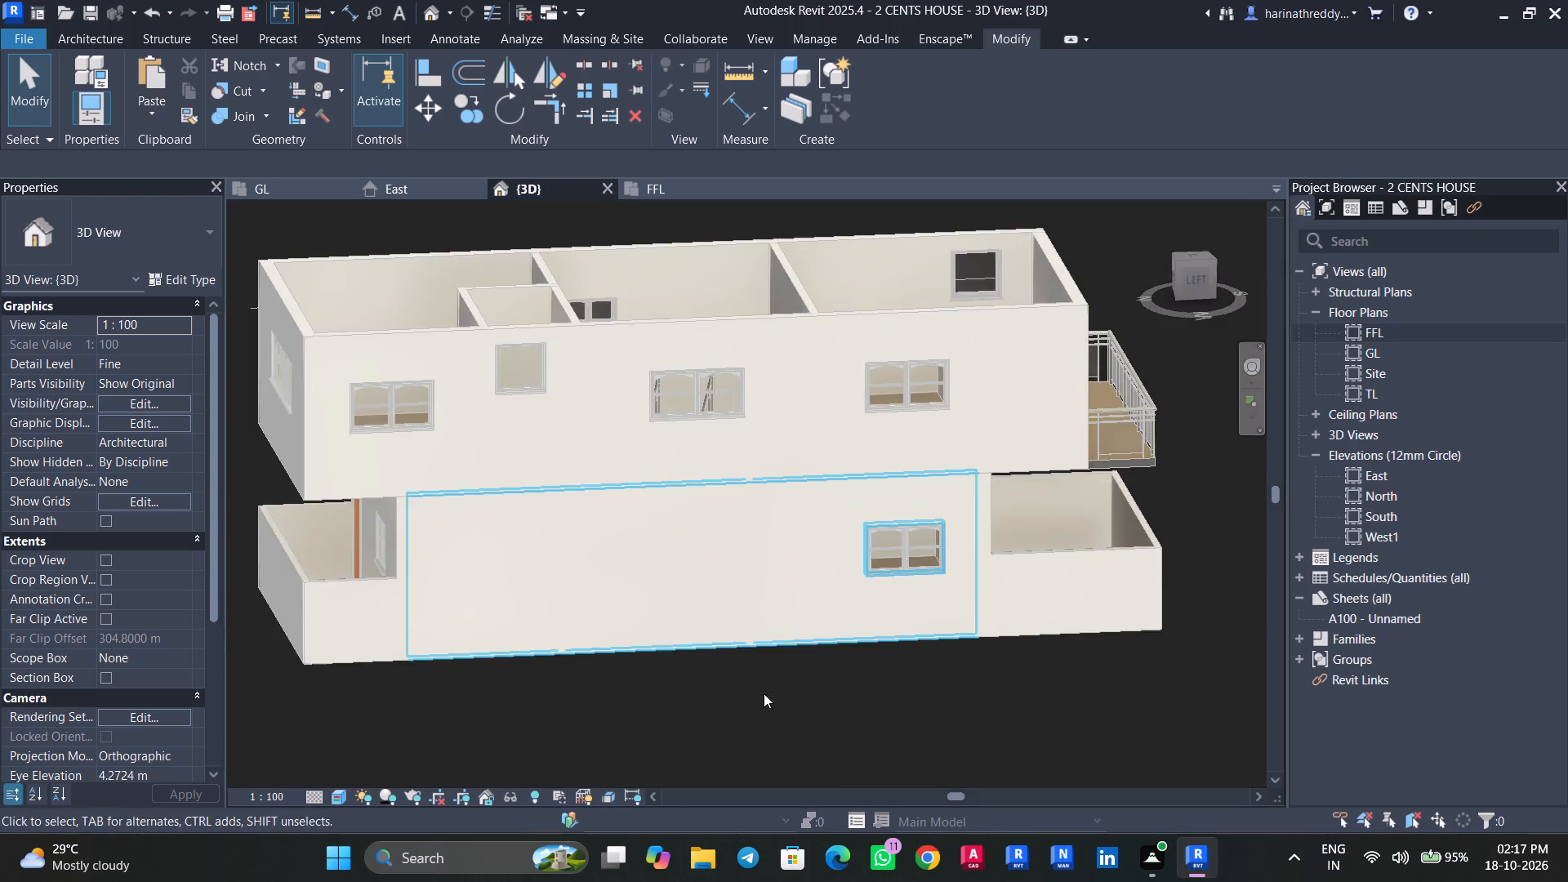
shift+middle_drag(756, 695, 656, 678)
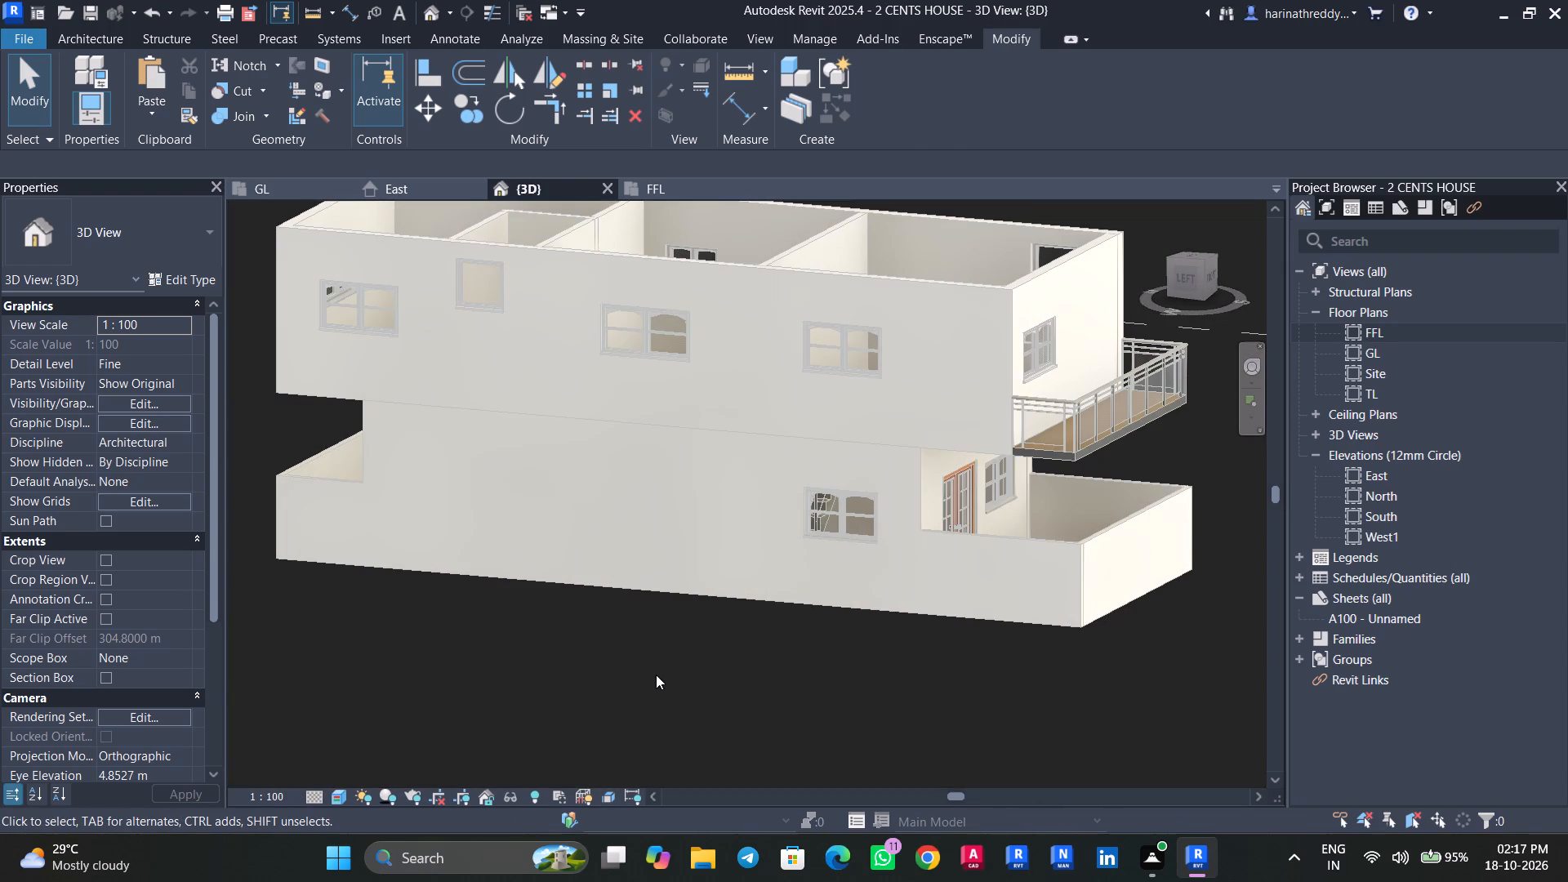
shift+middle_drag(658, 672, 685, 679)
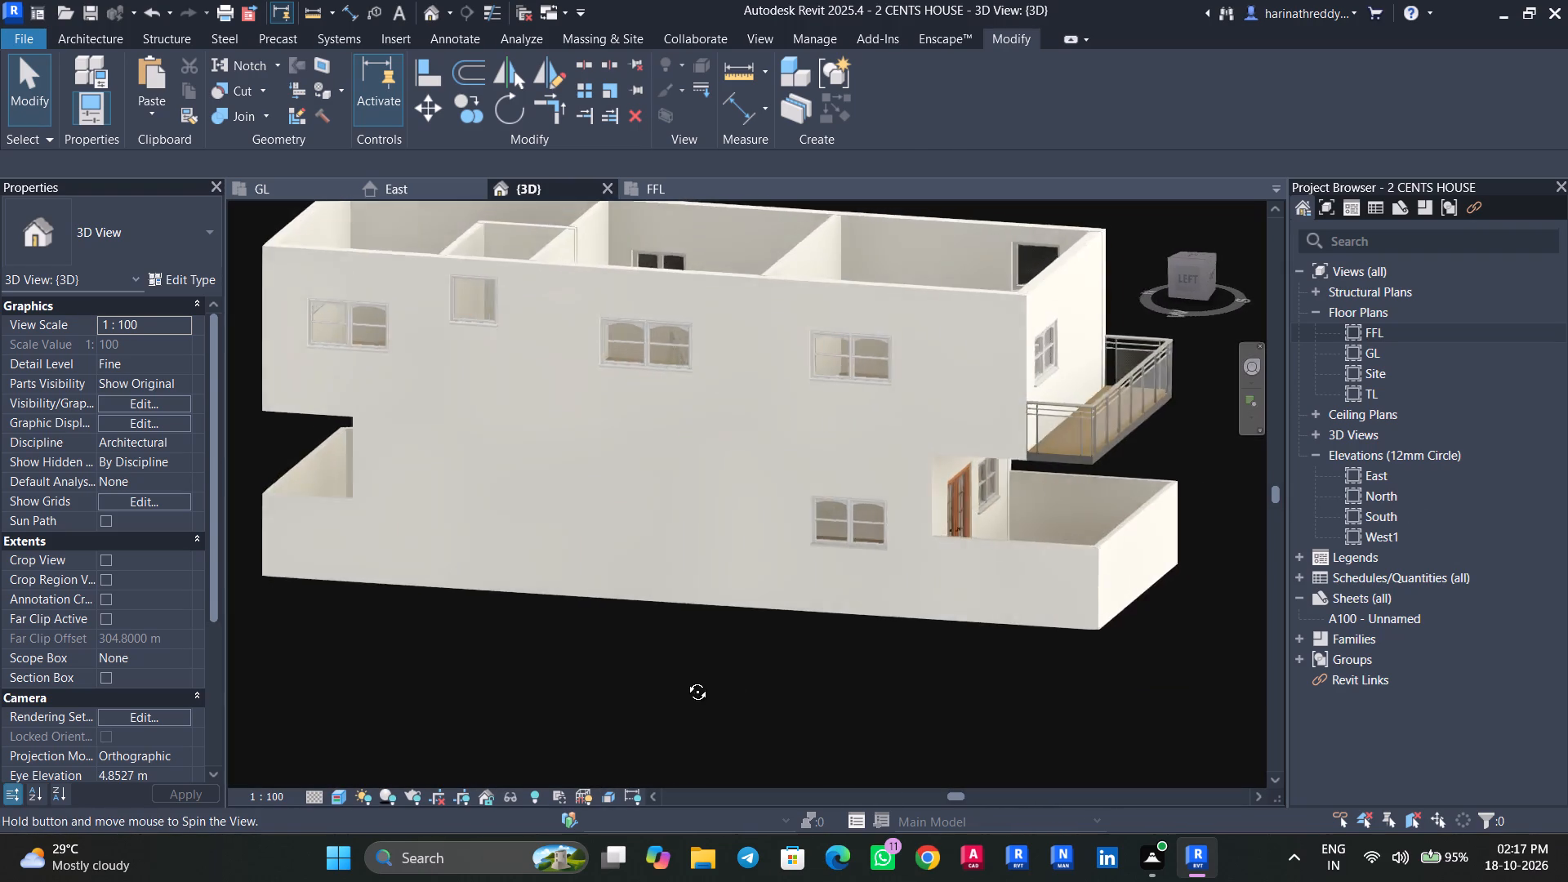
shift+middle_drag(685, 679, 1170, 682)
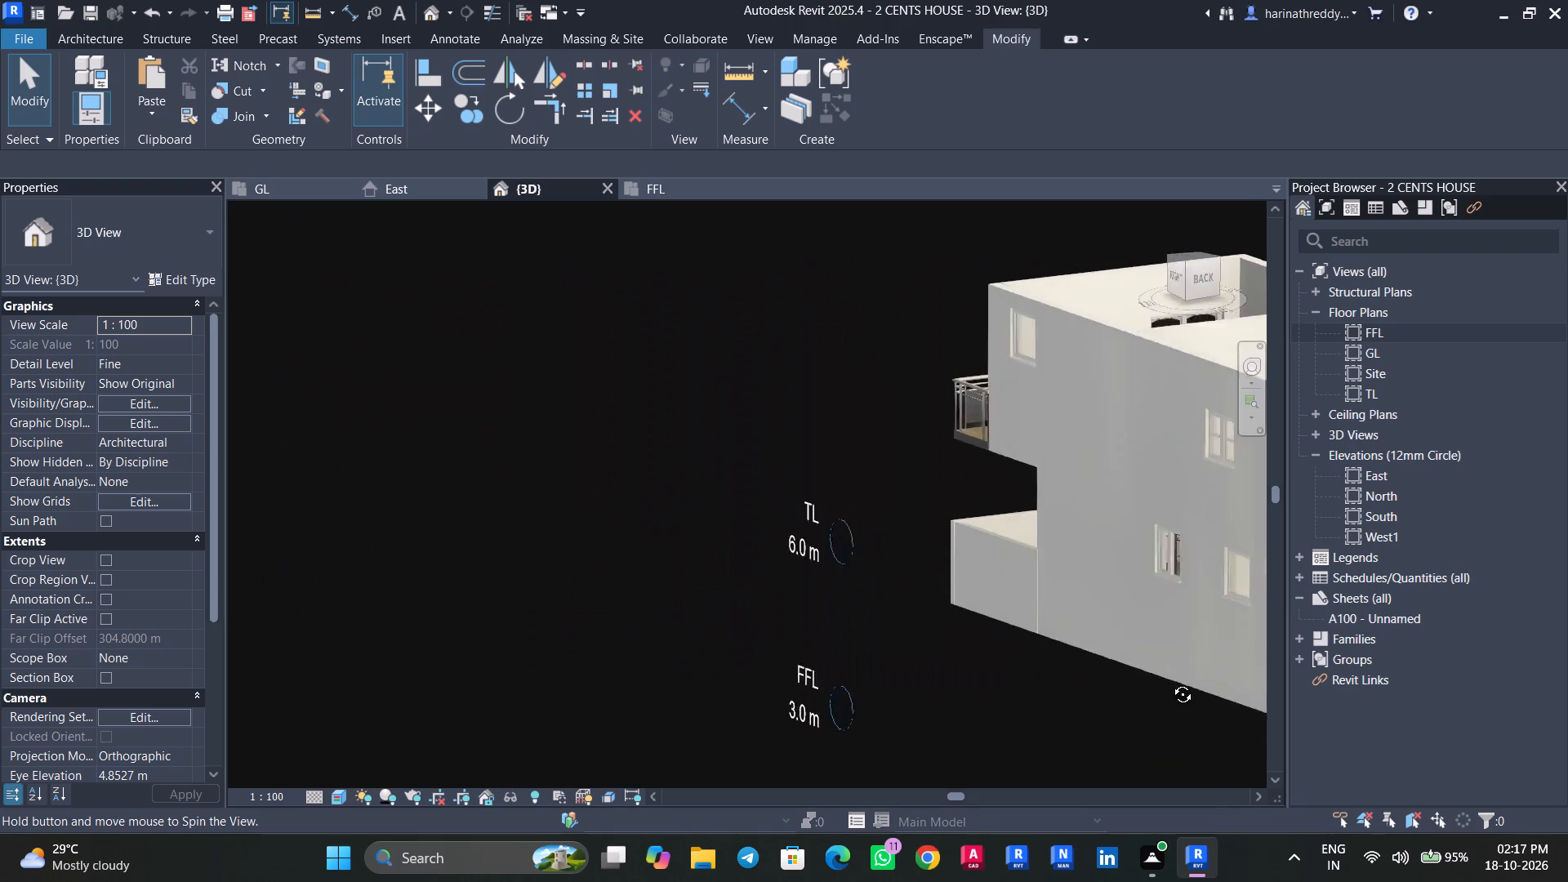
shift+middle_drag(1170, 682, 674, 820)
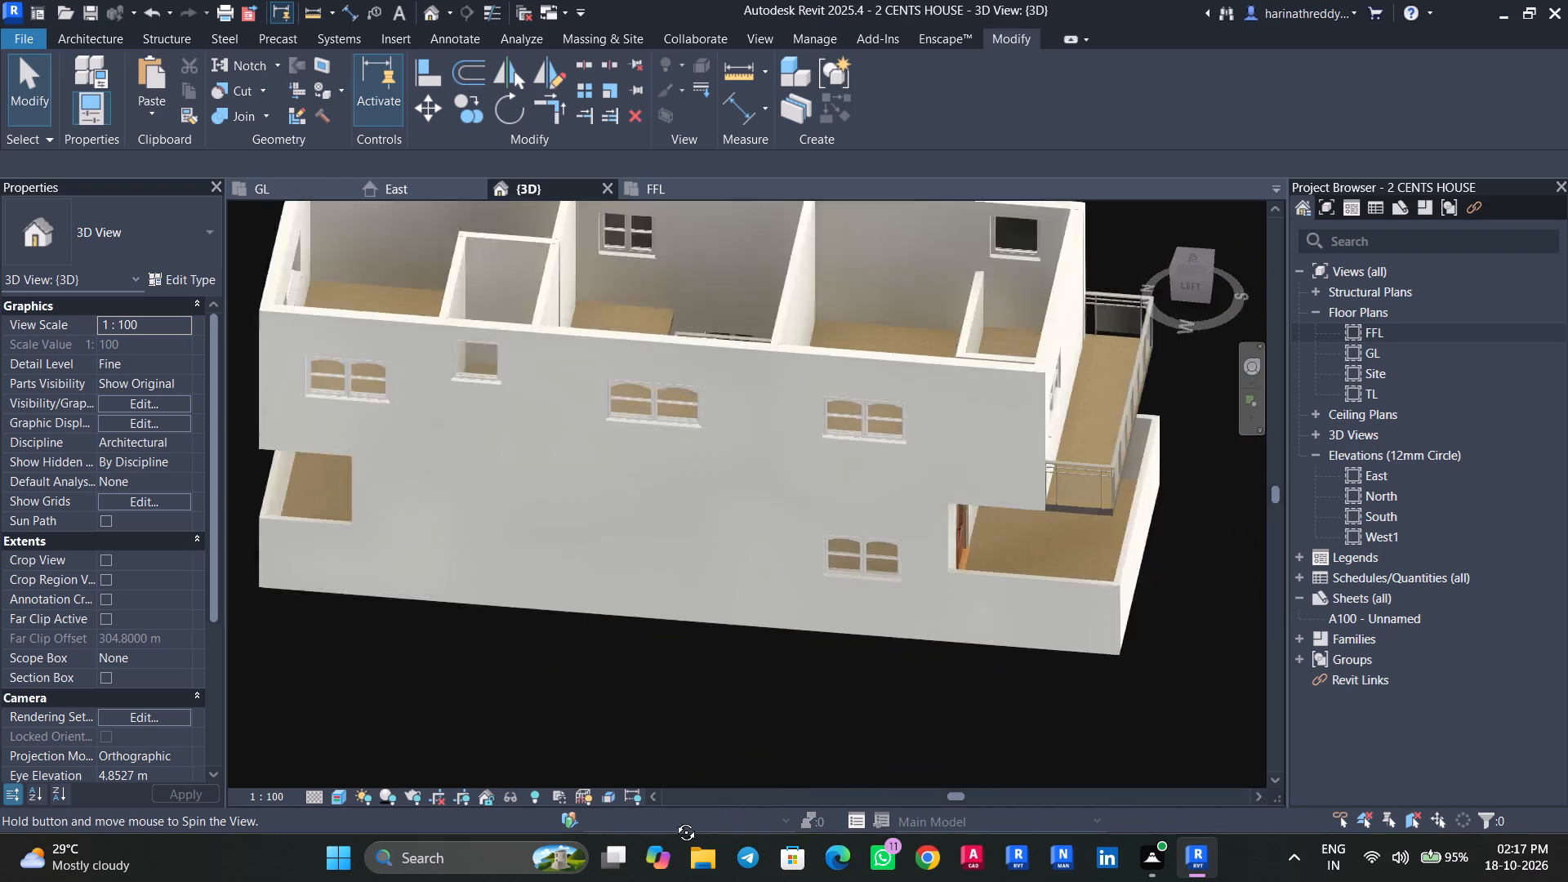
shift+middle_drag(674, 820, 643, 662)
shift+scroll(643, 662, down, 1)
shift+middle_drag(643, 663, 587, 676)
middle_drag(567, 668, 327, 767)
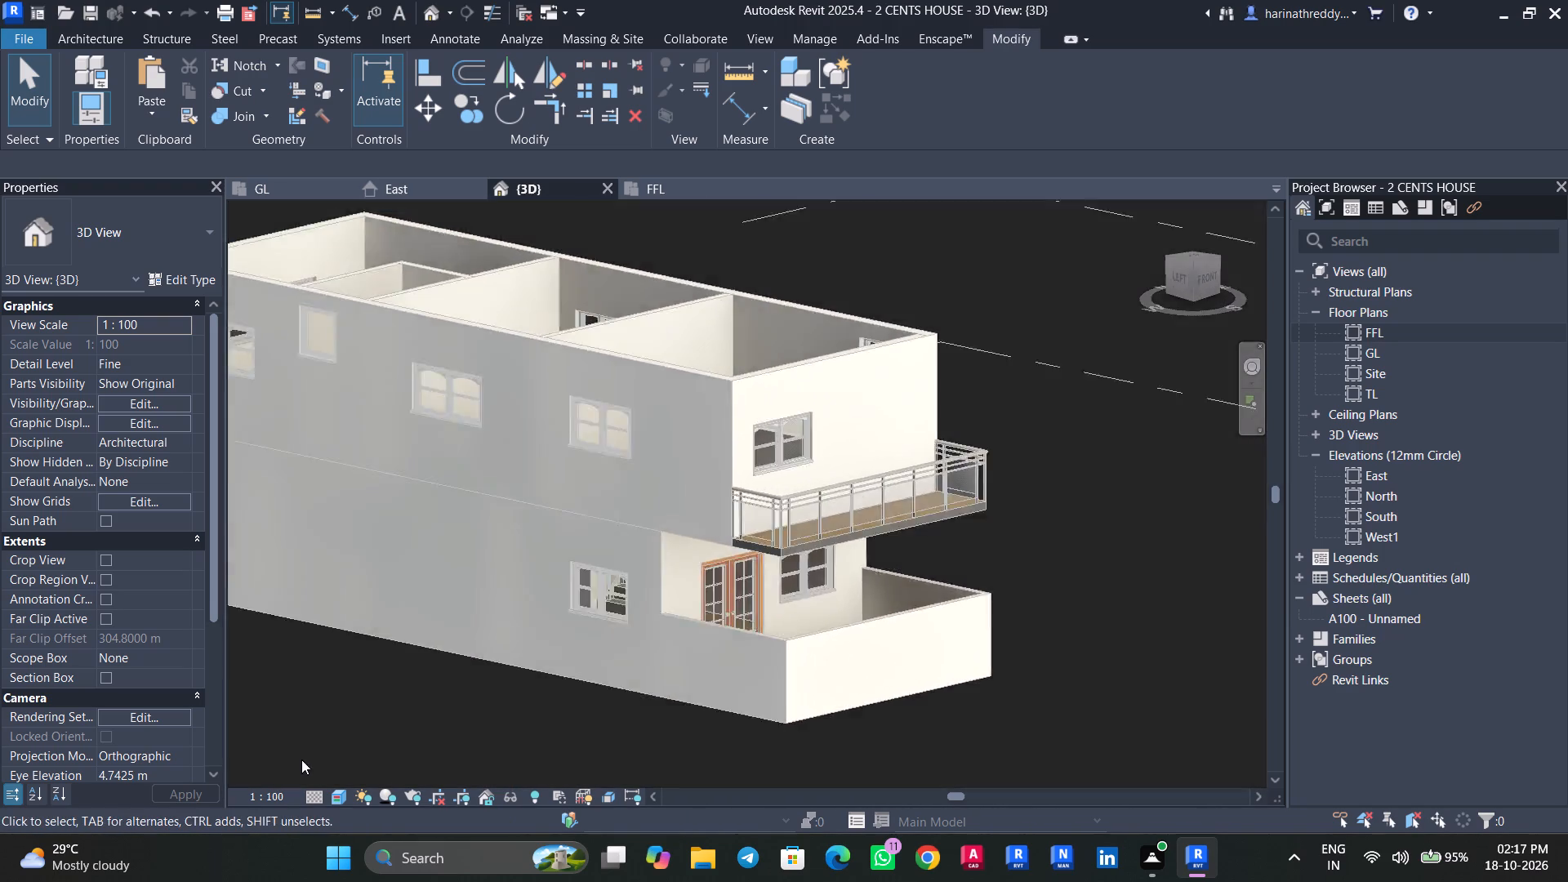
scroll(305, 755, down, 4)
shift+middle_drag(311, 751, 115, 742)
scroll(683, 626, up, 6)
shift+middle_drag(916, 724, 768, 736)
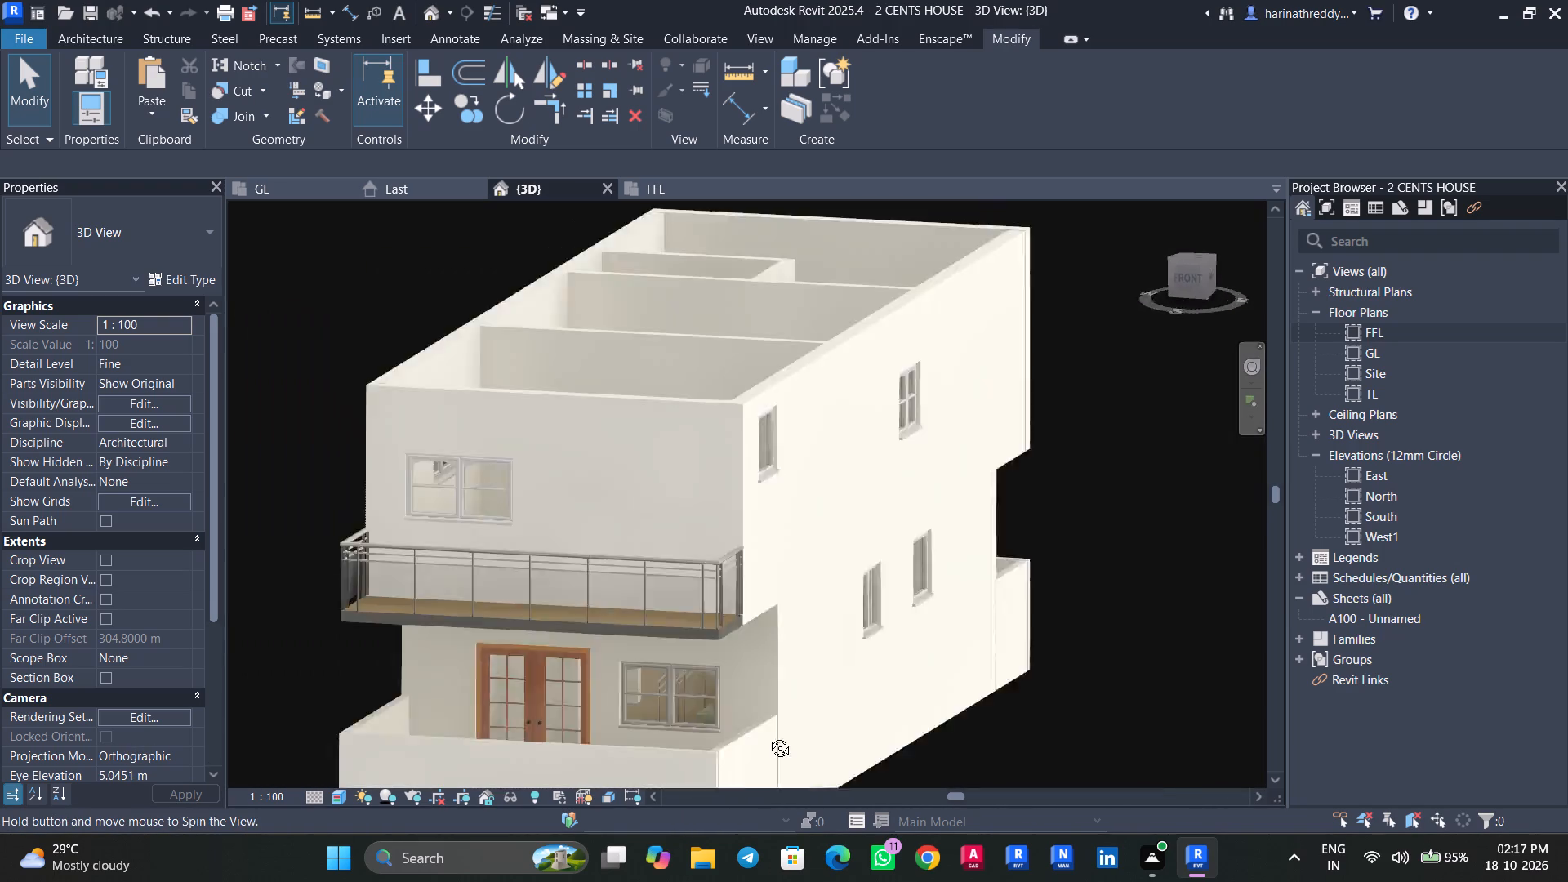
shift+middle_drag(768, 736, 764, 734)
middle_drag(860, 713, 1049, 582)
scroll(728, 630, down, 1)
scroll(728, 630, up, 1)
scroll(728, 630, down, 1)
middle_drag(725, 630, 530, 649)
scroll(530, 649, down, 3)
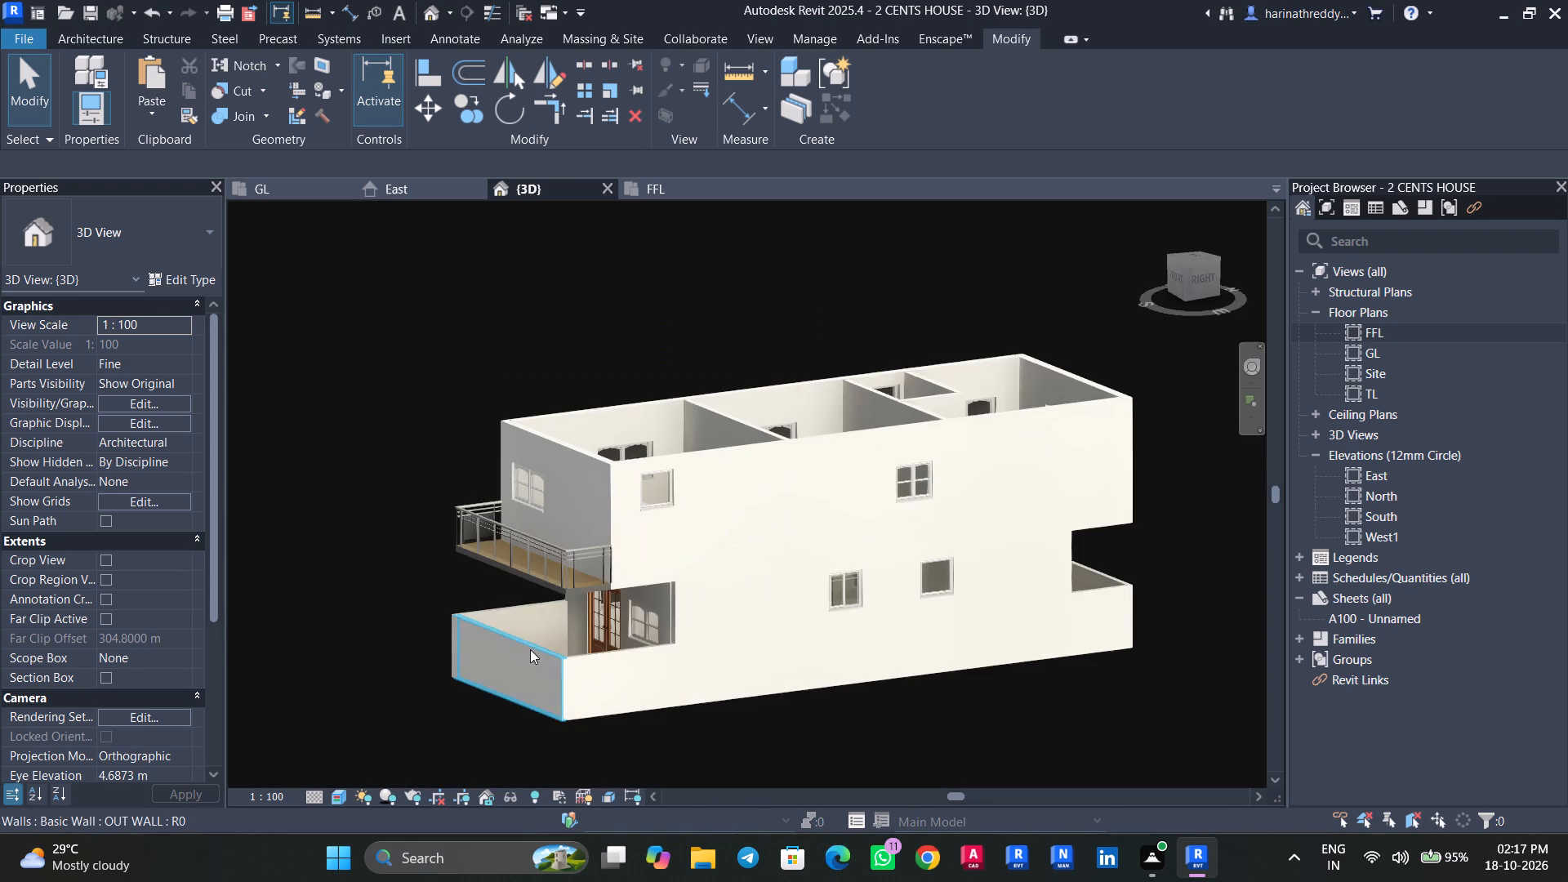
In the FFL floor plan, hide the whole category of the elevation marker beside Bedroom 2's south-west corner.
double_click(1379, 333)
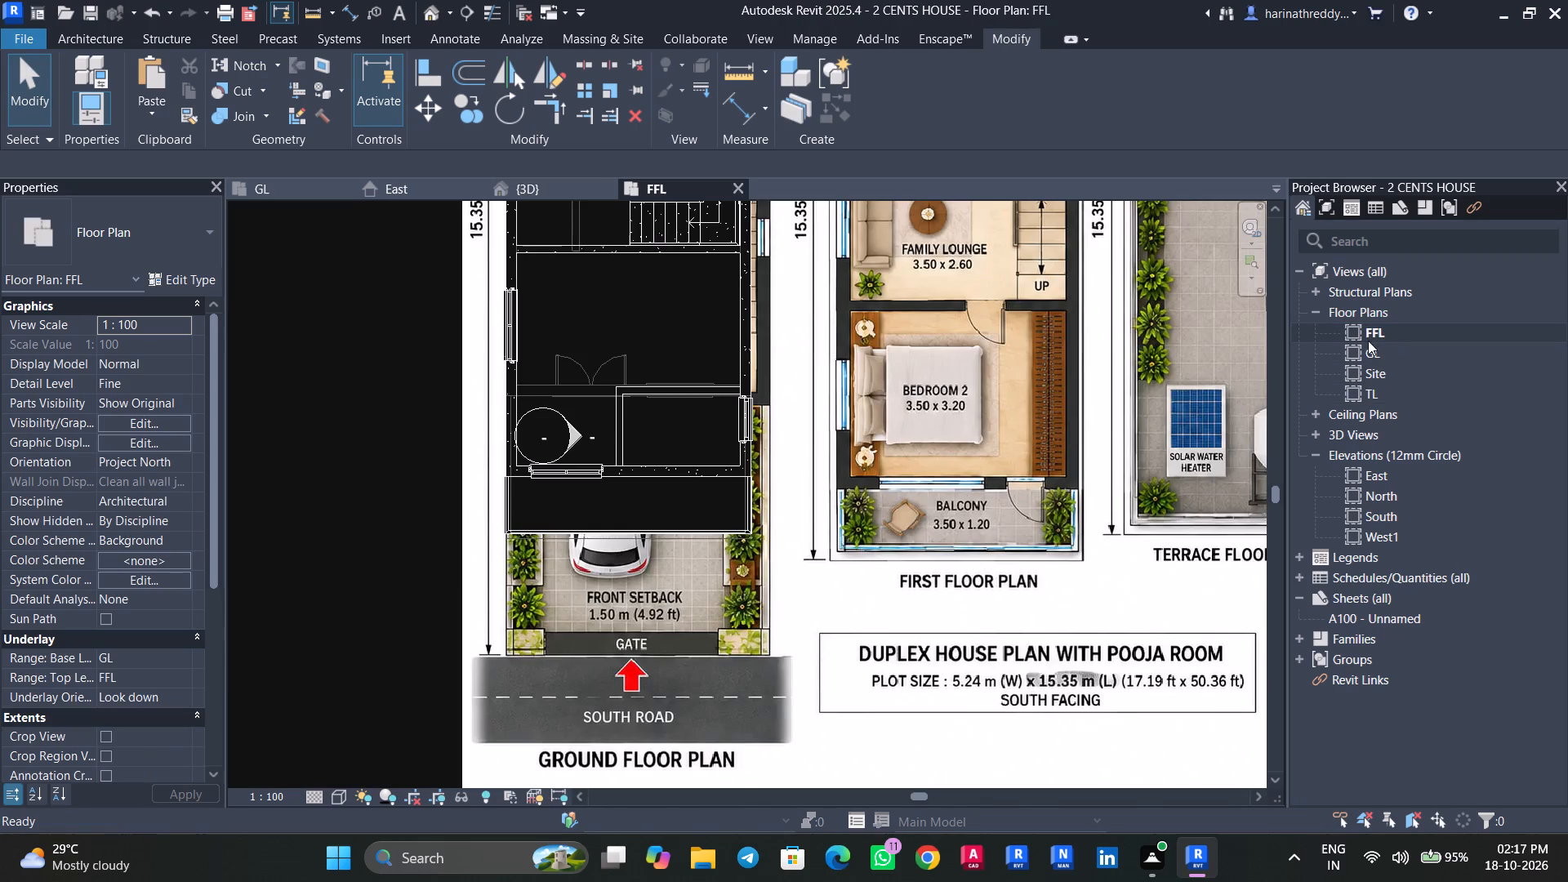
scroll(682, 541, down, 4)
middle_drag(675, 602, 678, 678)
scroll(682, 687, up, 4)
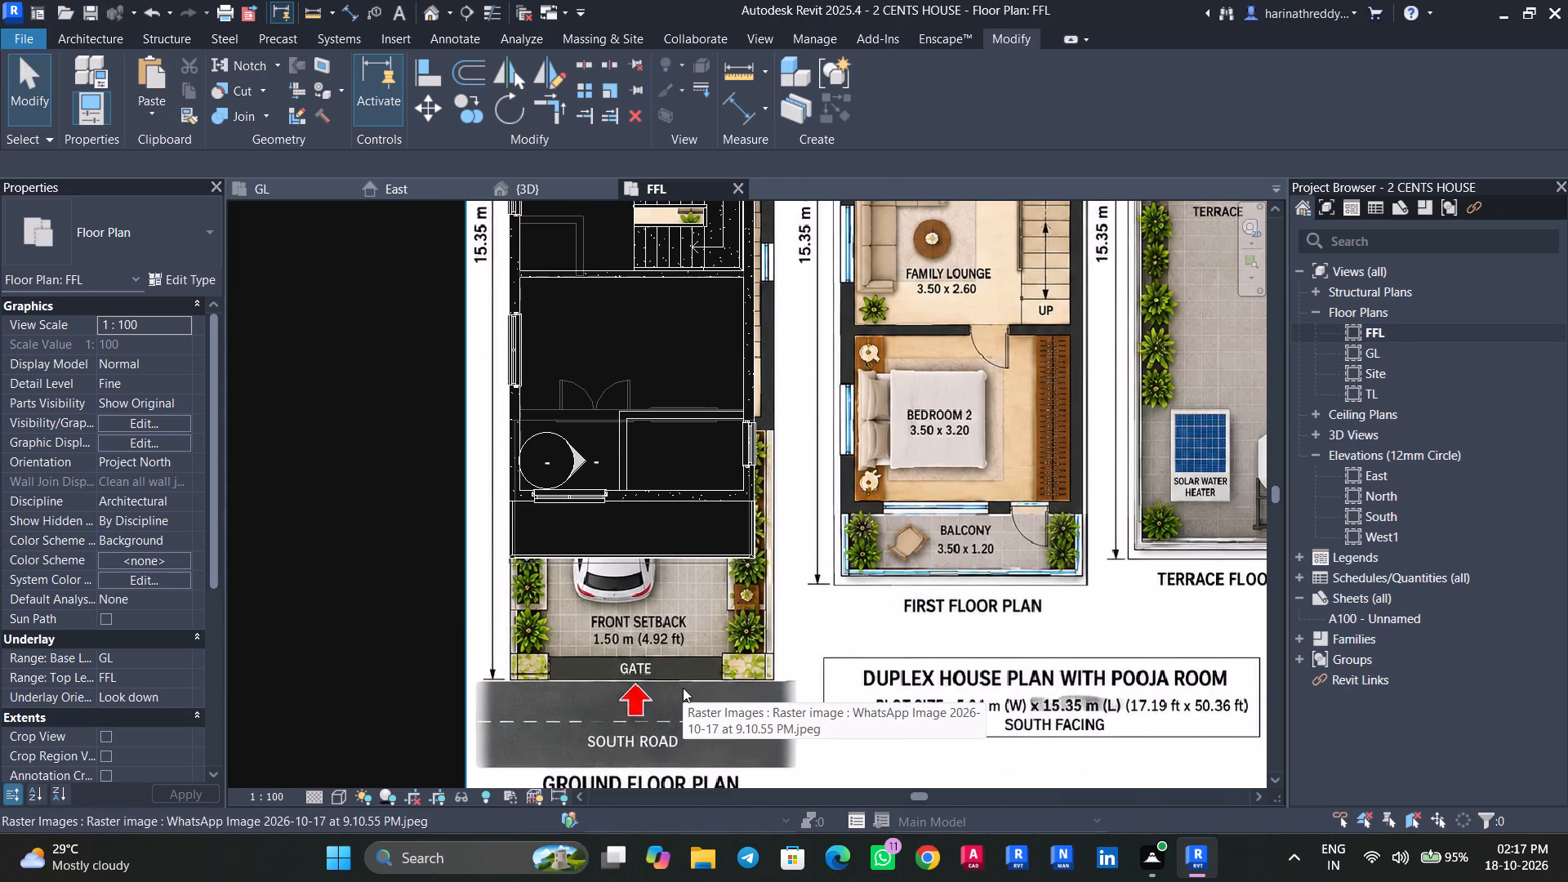
scroll(683, 688, down, 2)
scroll(682, 686, up, 3)
middle_drag(1061, 488, 929, 604)
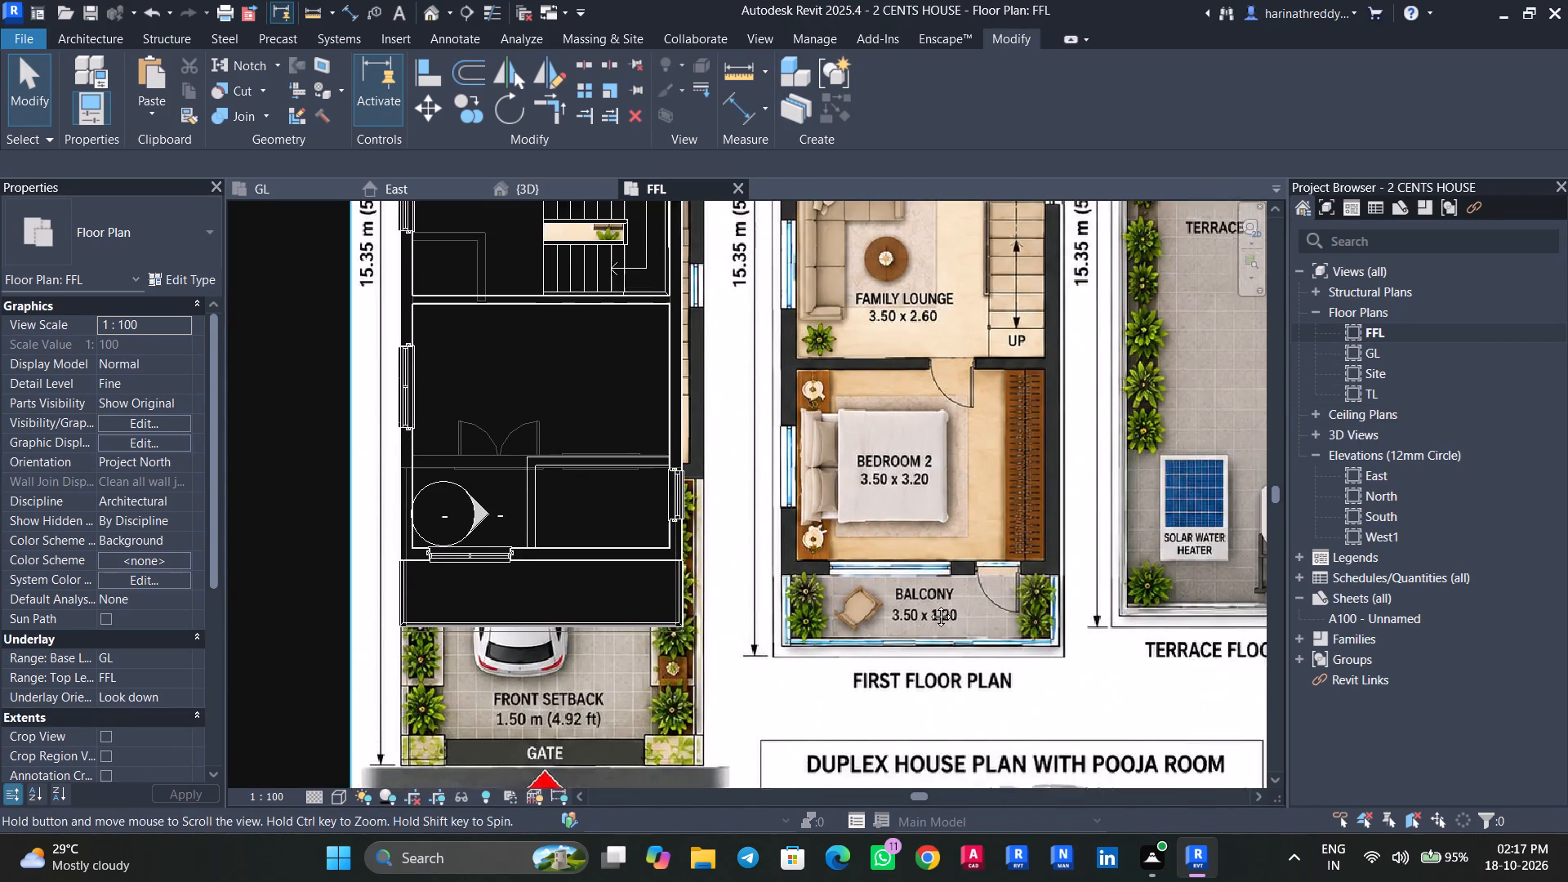
middle_drag(929, 604, 888, 633)
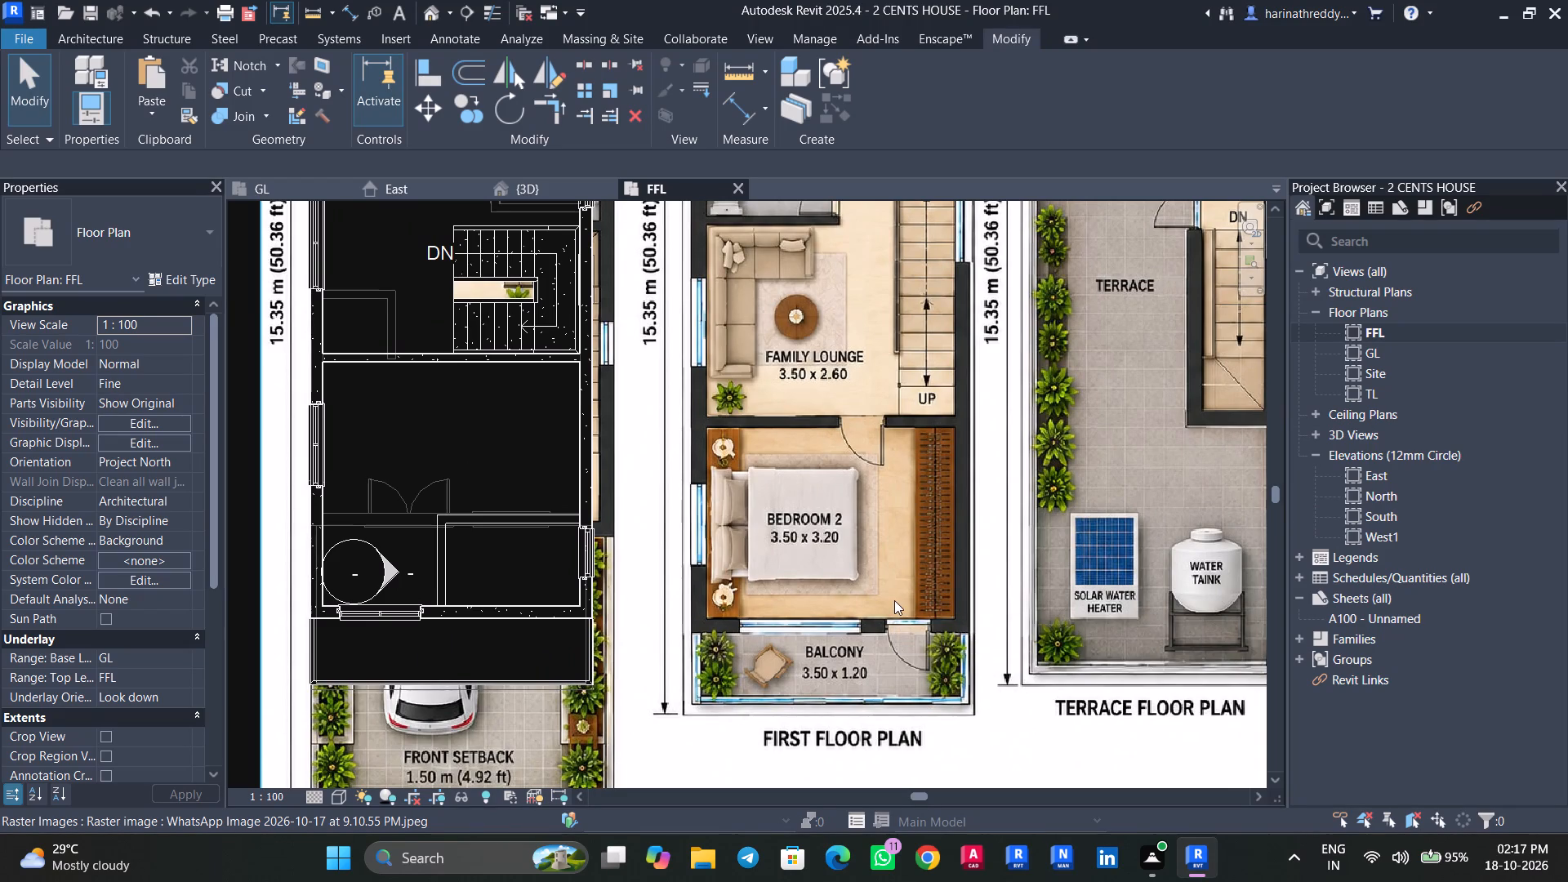
scroll(893, 598, down, 2)
middle_drag(890, 567, 894, 621)
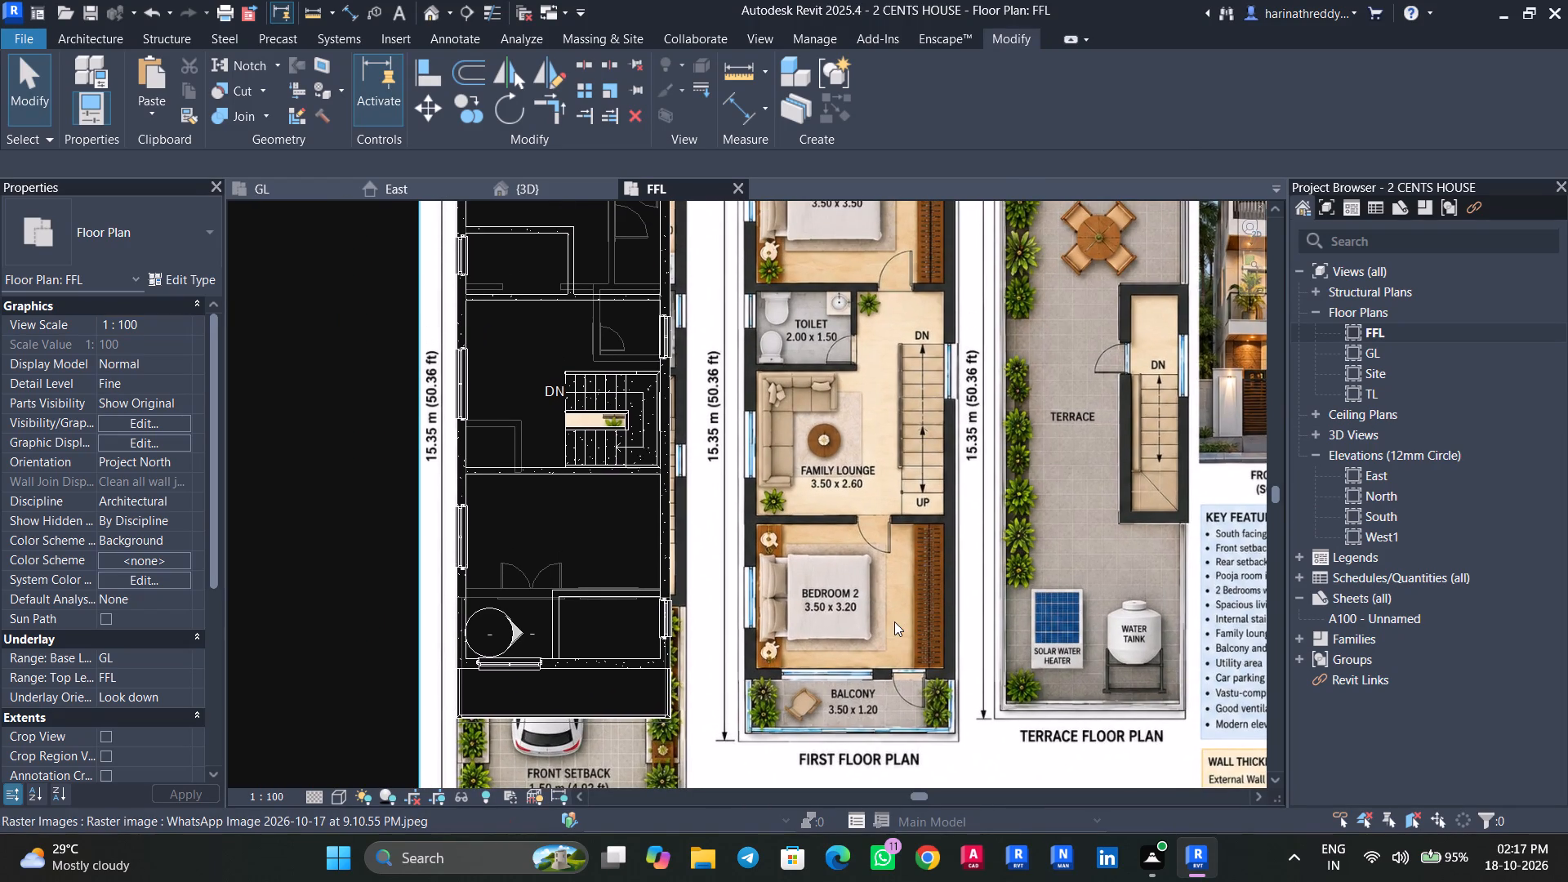
click(488, 627)
right_click(488, 627)
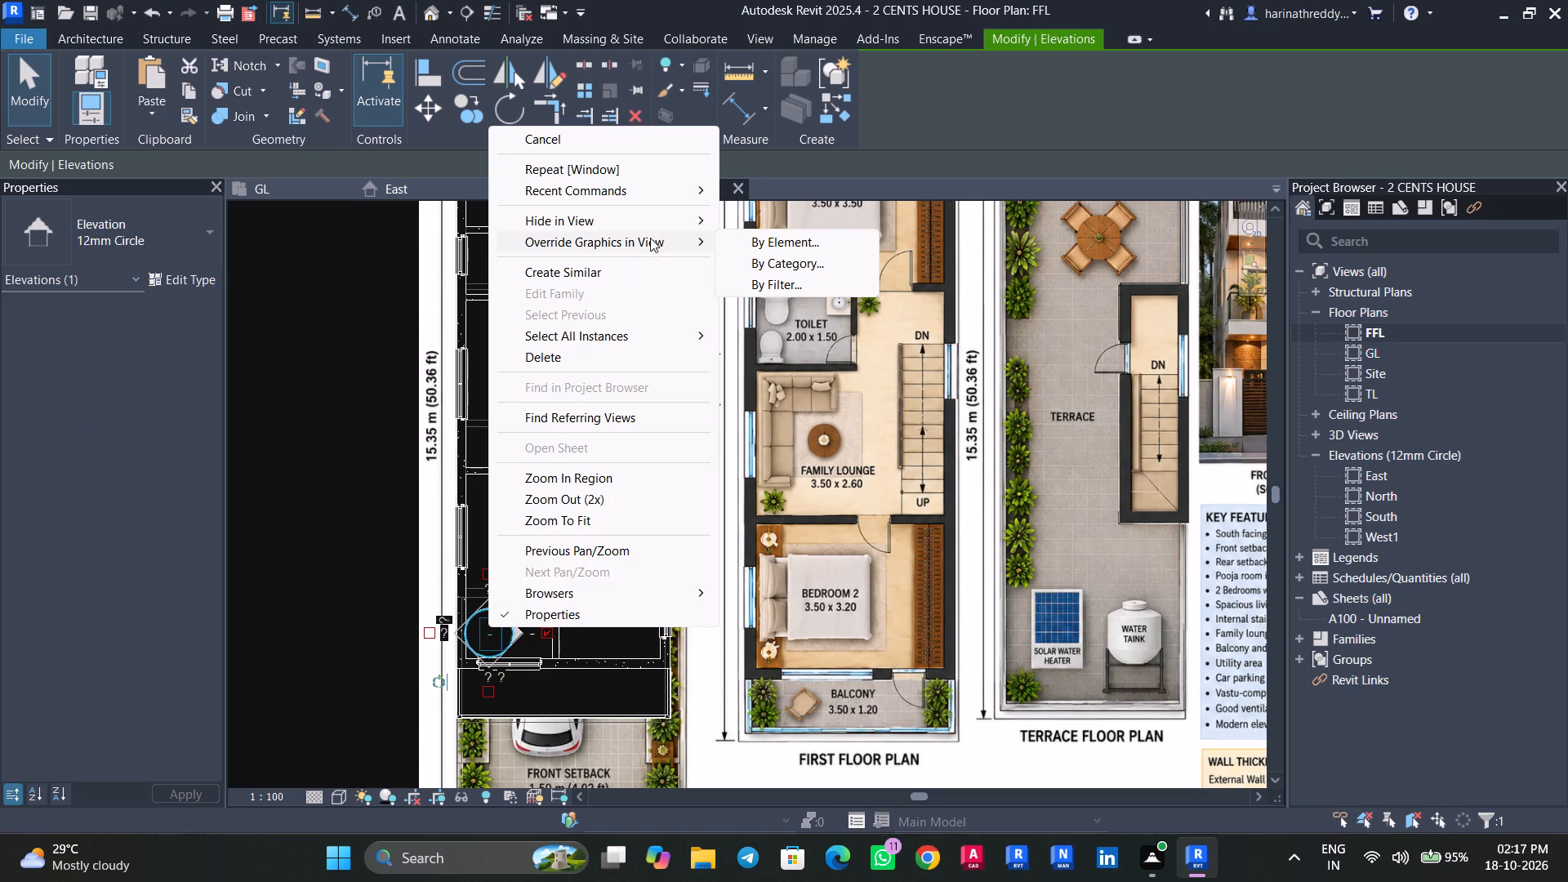
click(647, 227)
click(709, 221)
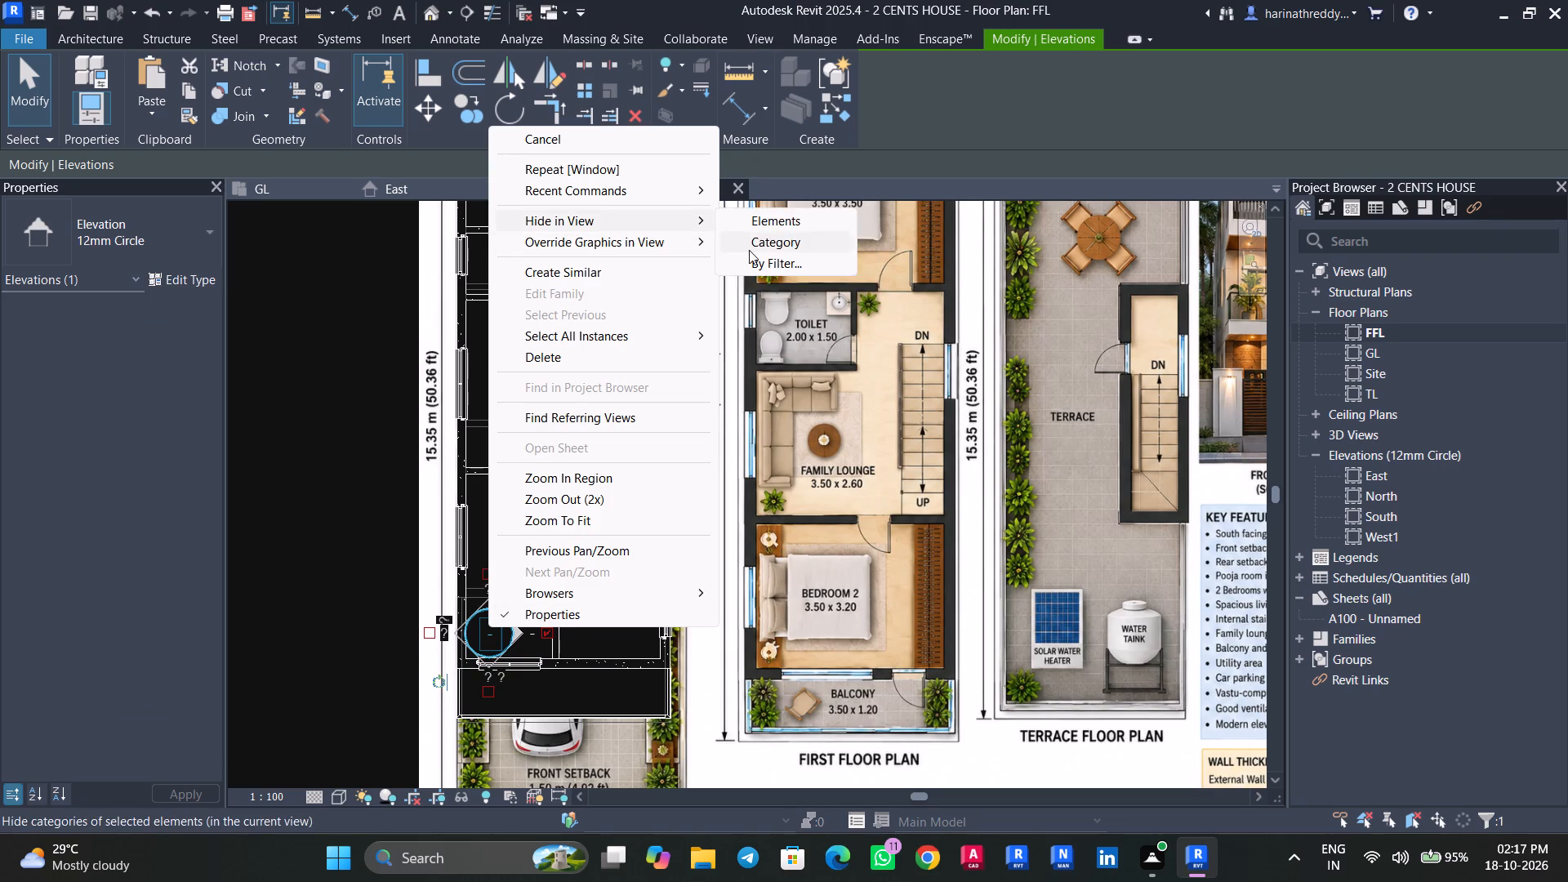
click(749, 250)
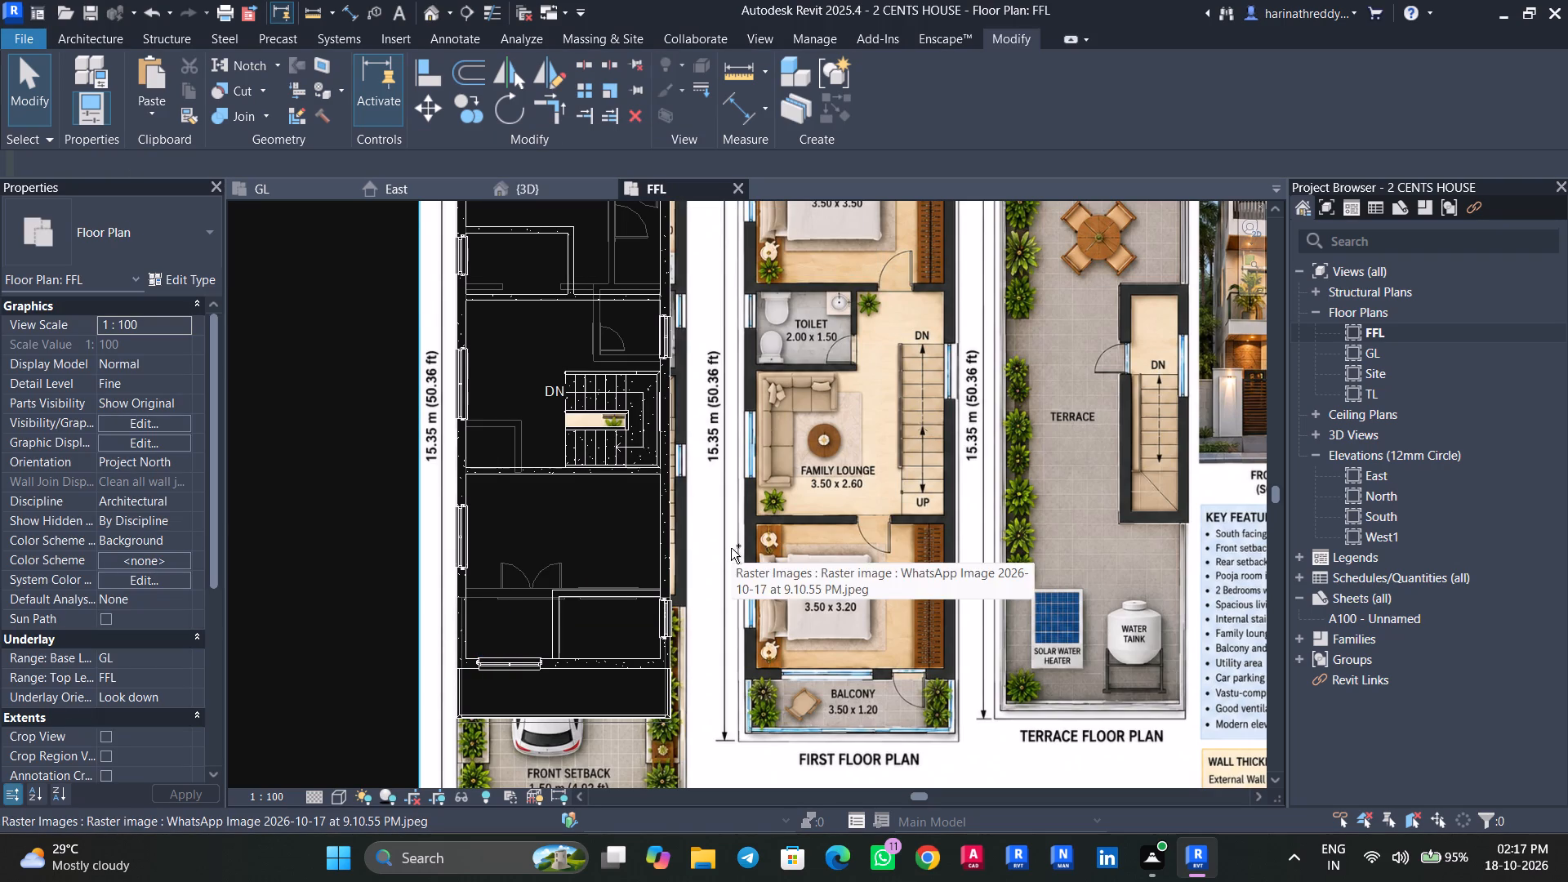
Save the project.
key(ctrl+s)
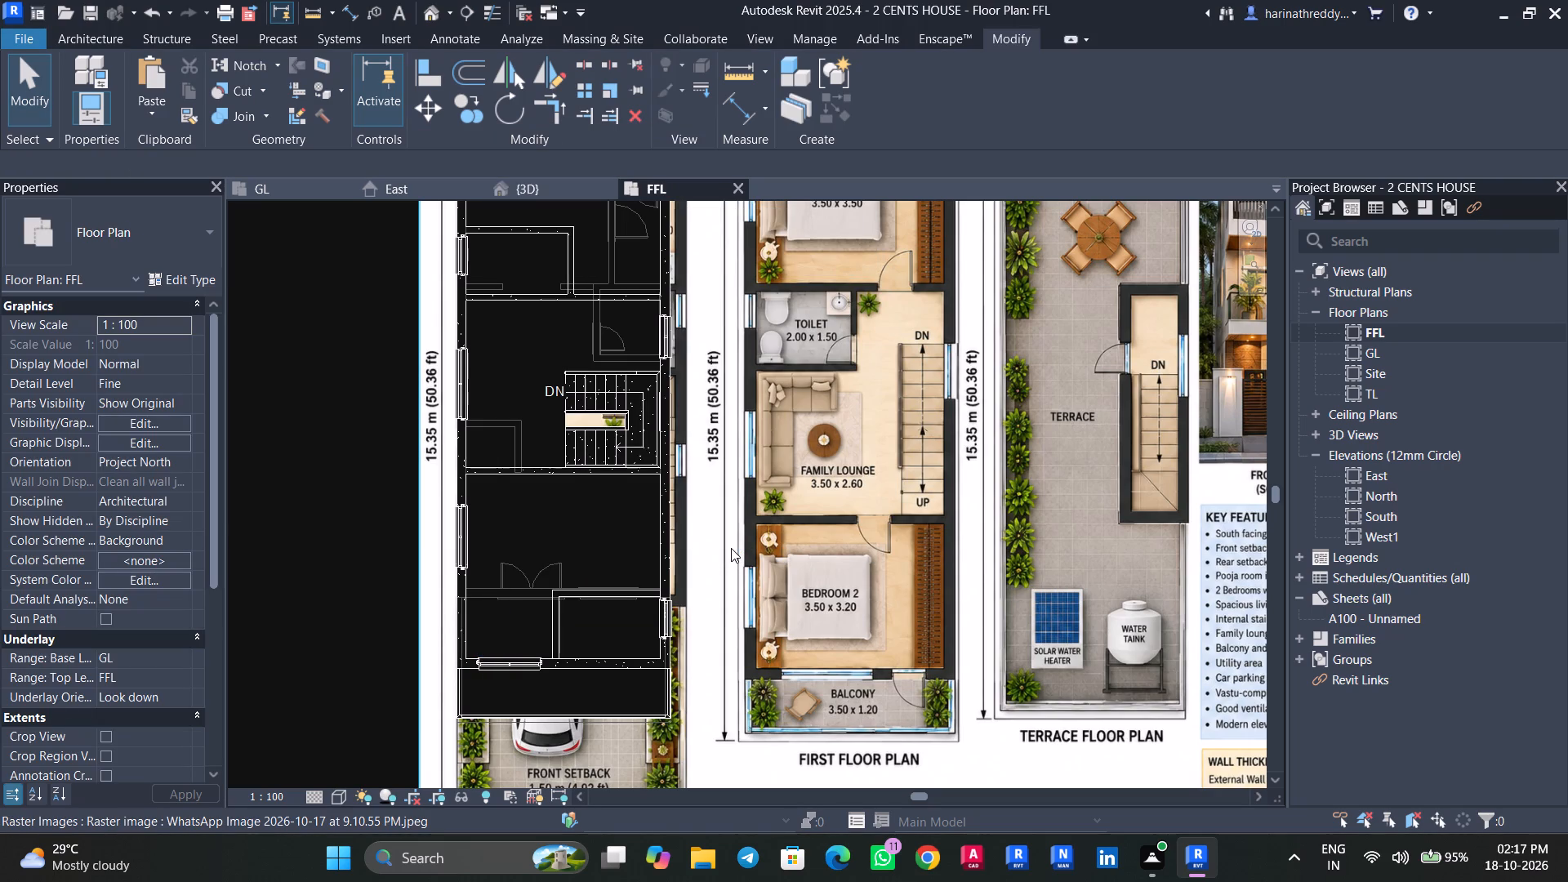
Place a Doors_IntSgl_1 0.7M door in the first-floor toilet's east wall, 0.1 m from its south partition, swinging into the toilet.
scroll(790, 557, down, 5)
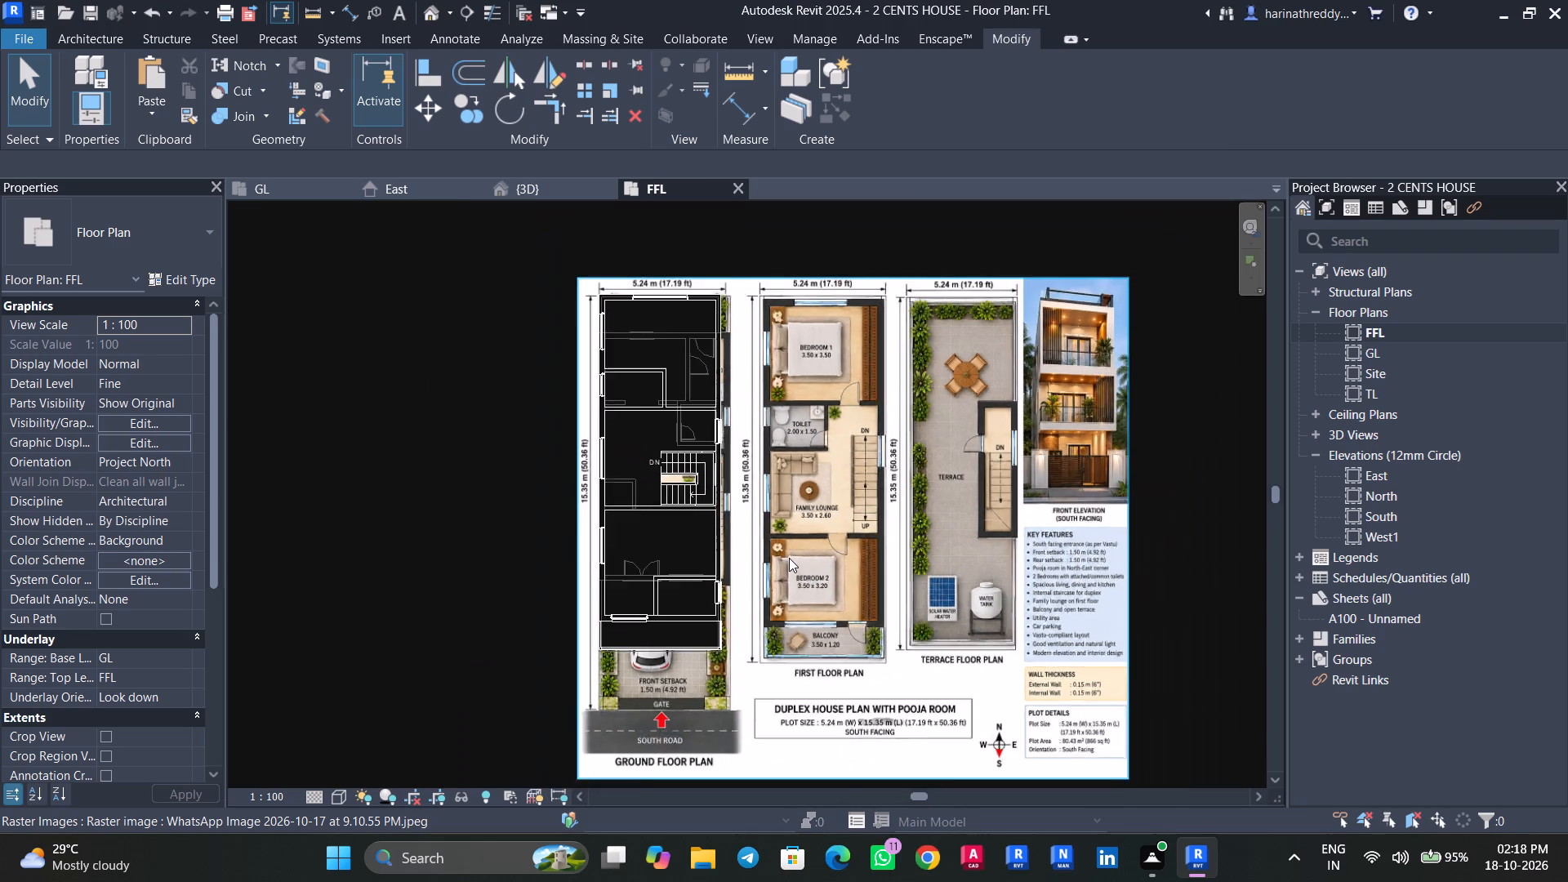
scroll(789, 558, up, 5)
middle_drag(789, 558, 740, 636)
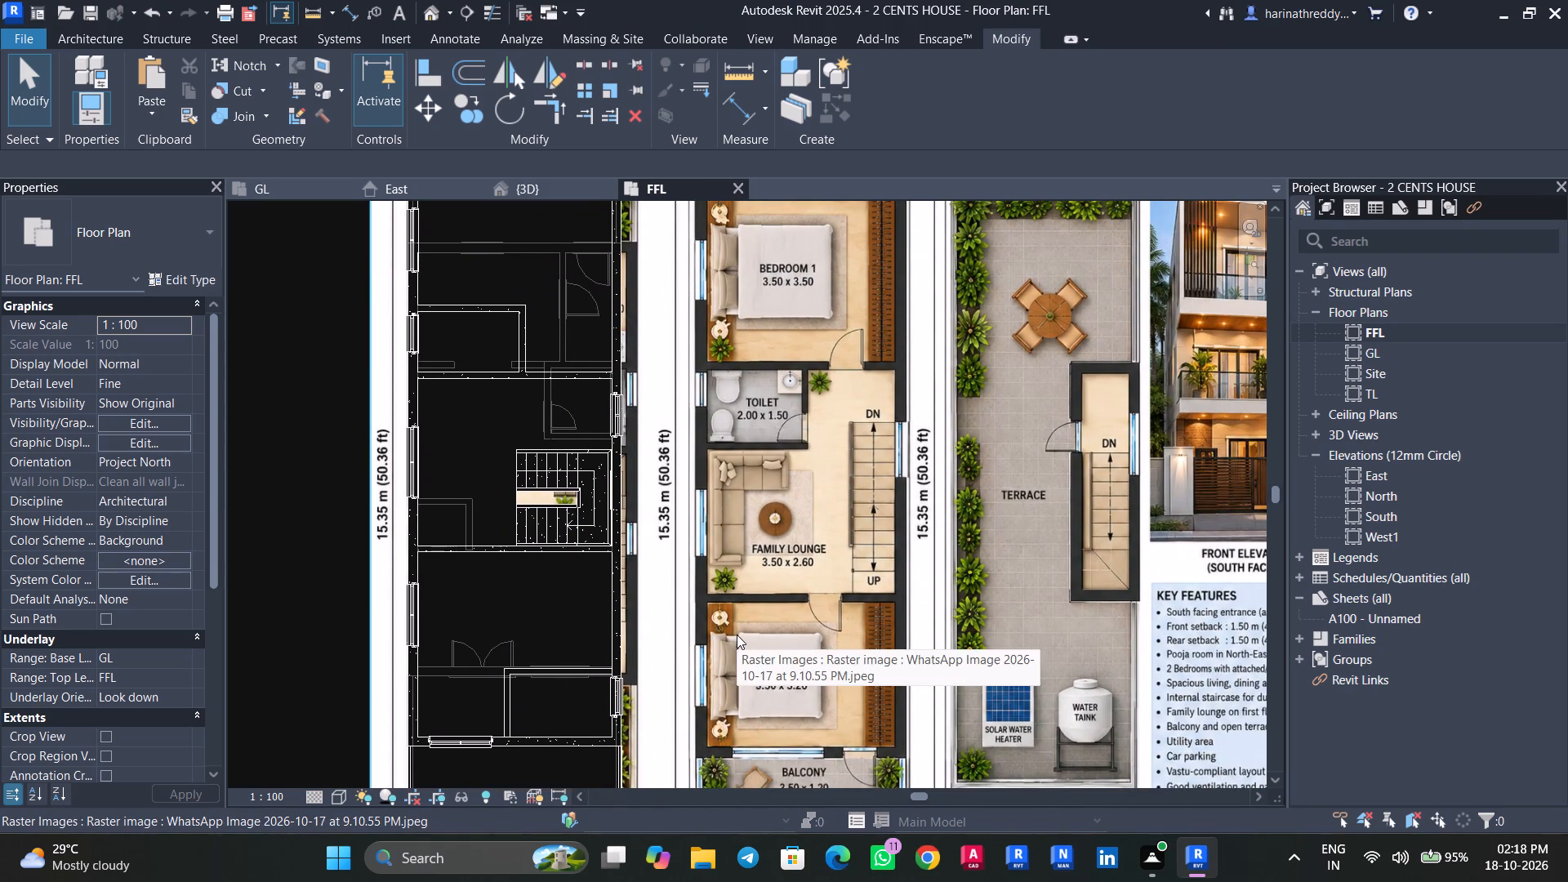
text(DR)
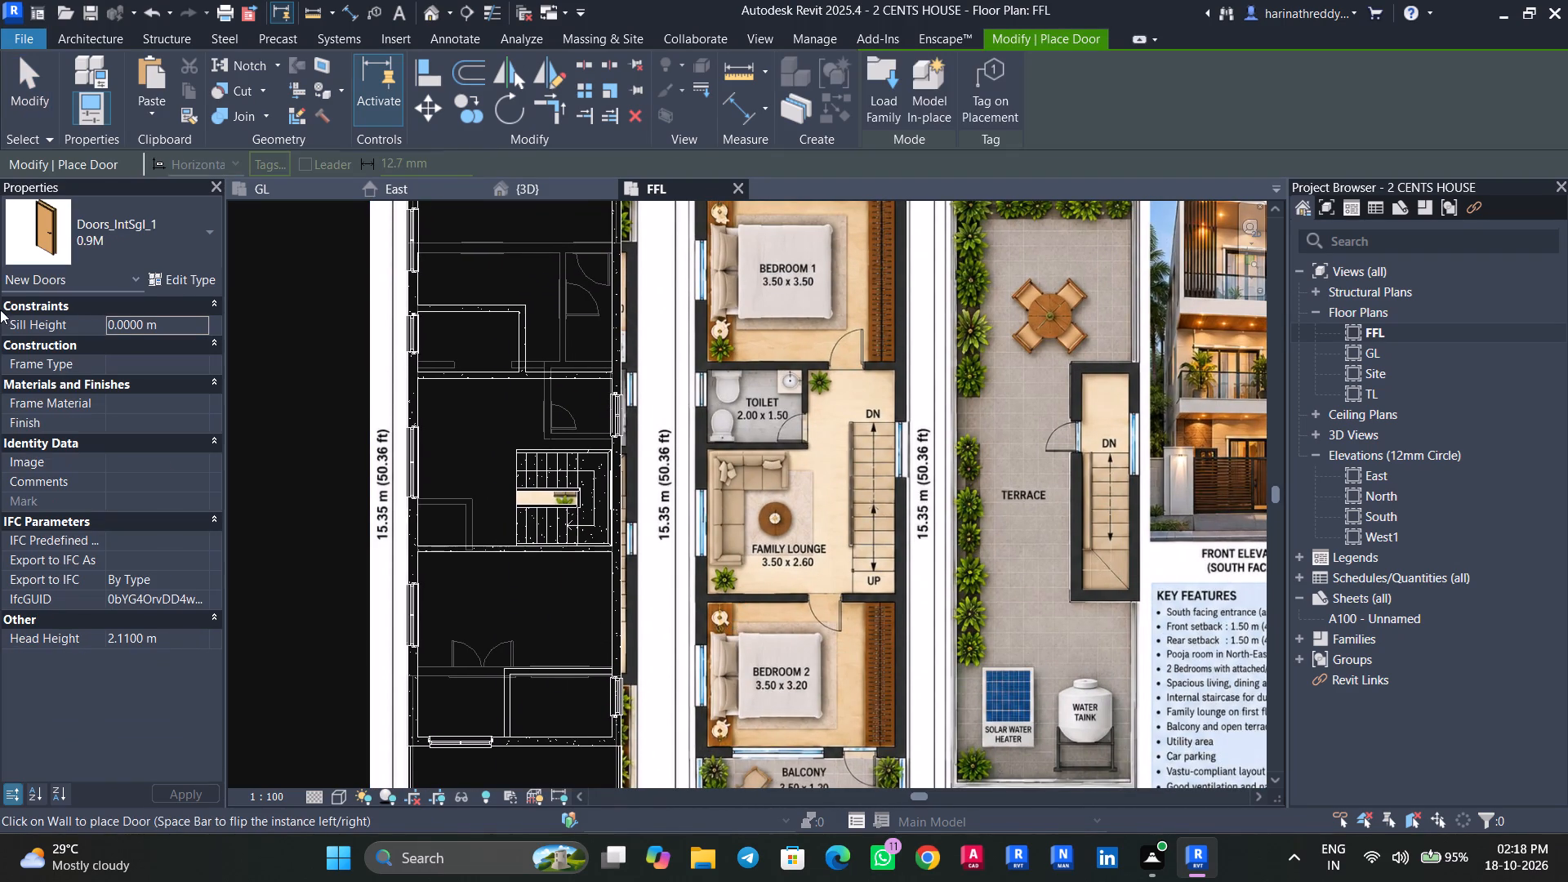
scroll(517, 351, up, 4)
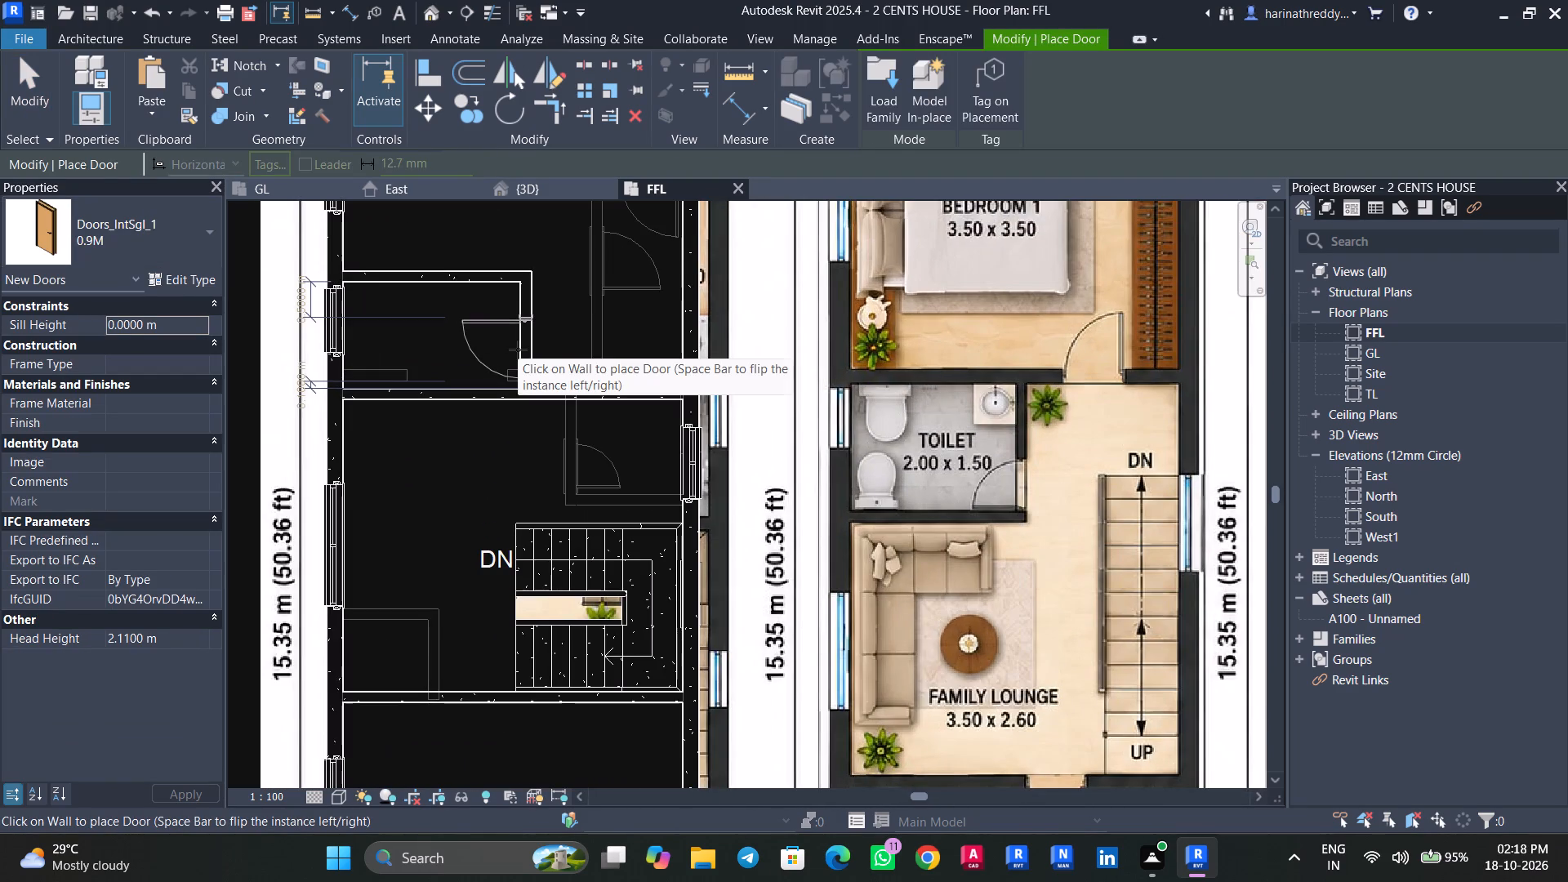
middle_drag(518, 350, 500, 458)
scroll(500, 458, up, 1)
scroll(500, 458, down, 1)
click(78, 225)
scroll(94, 379, up, 9)
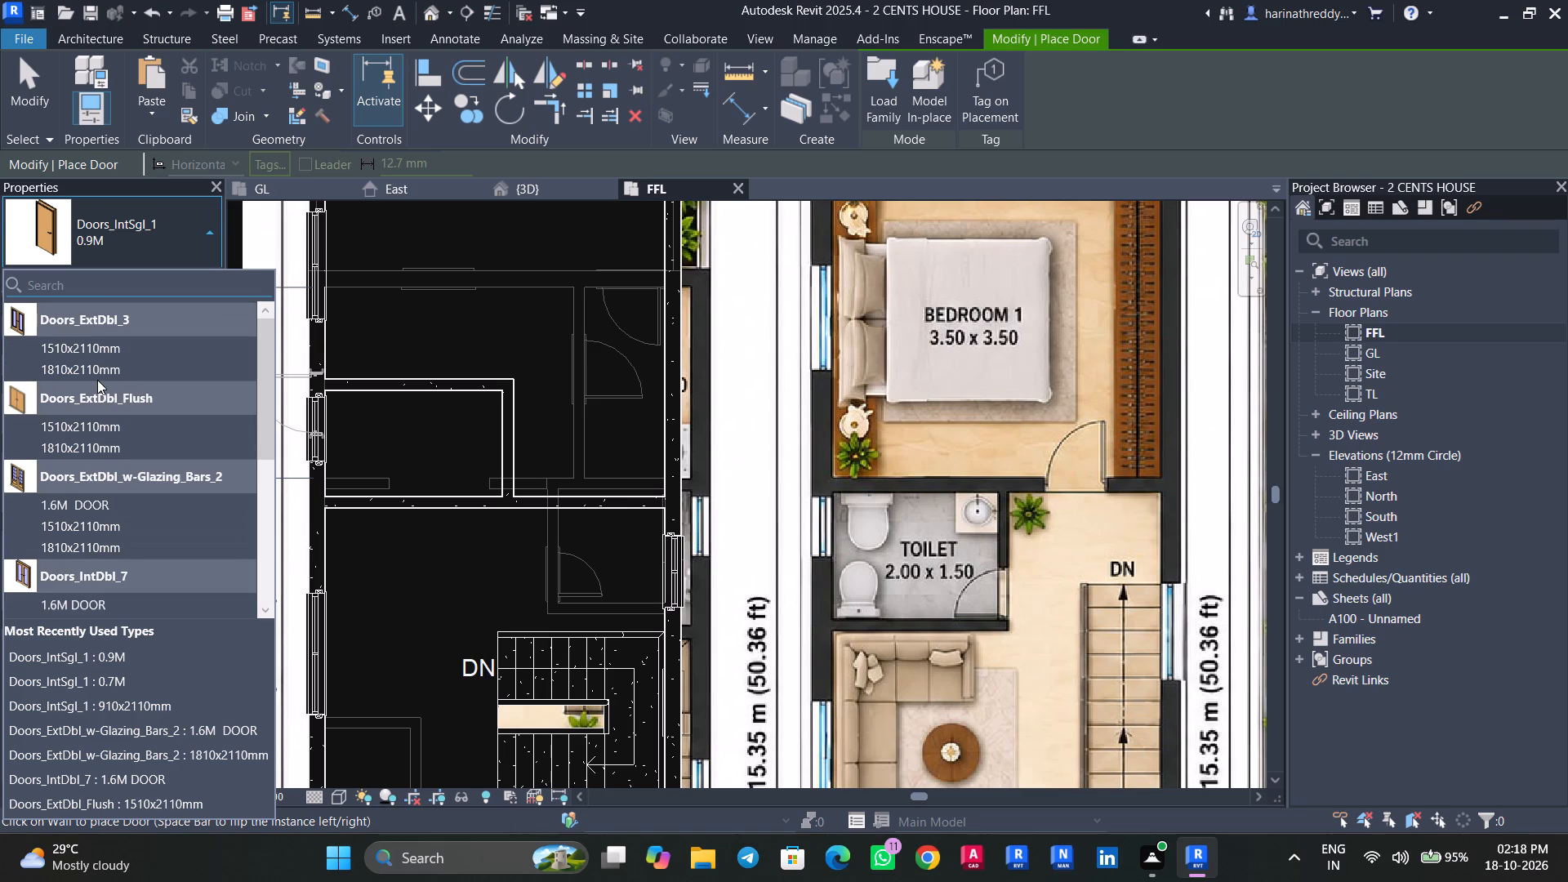
scroll(97, 380, down, 4)
scroll(97, 380, up, 7)
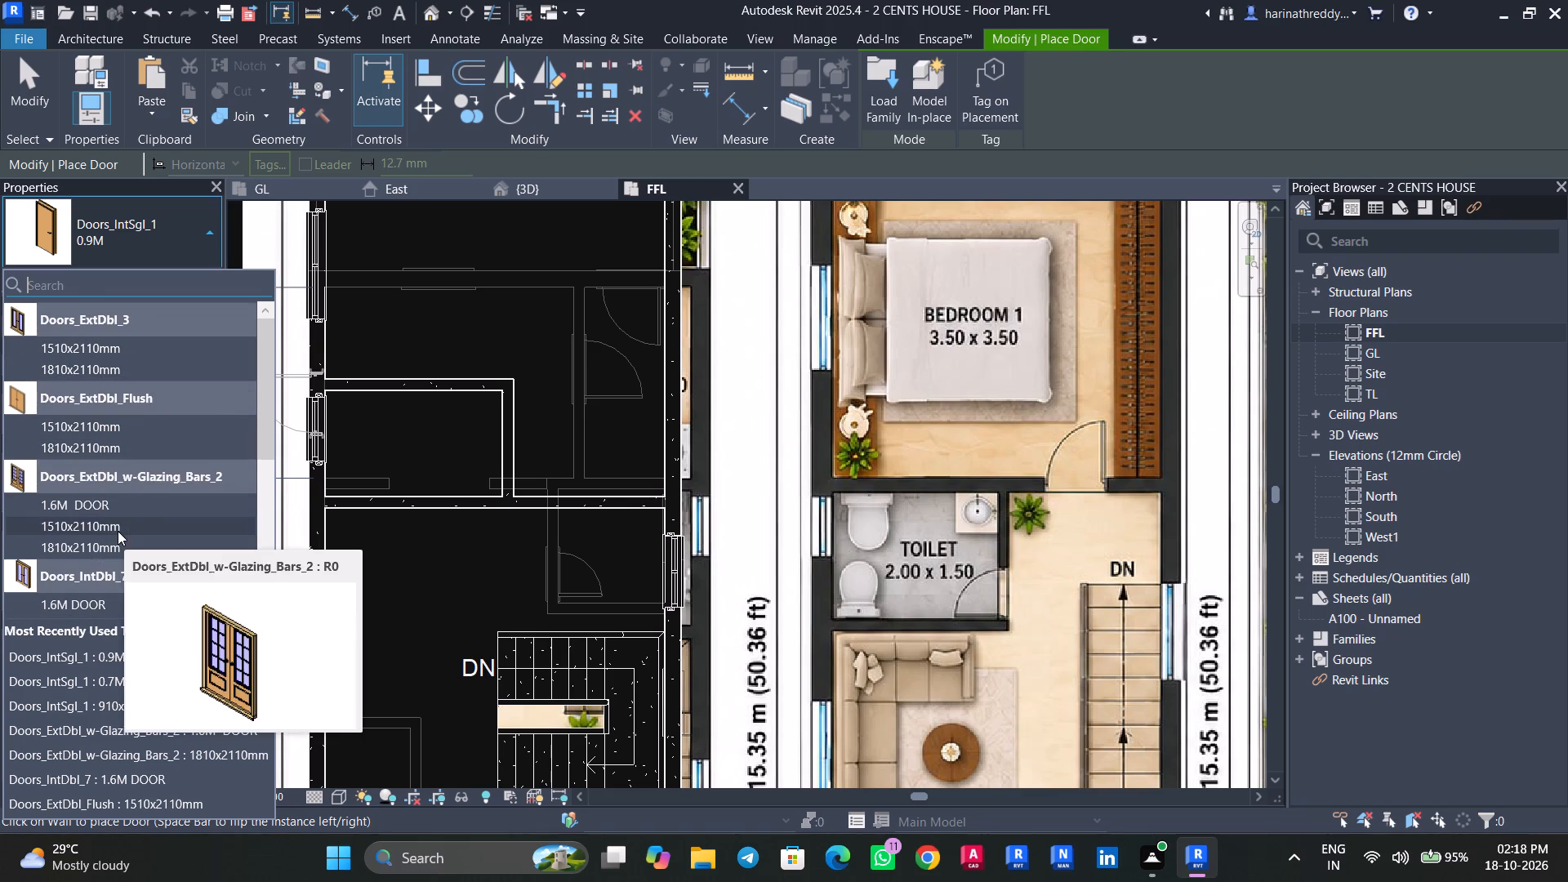
scroll(100, 510, down, 2)
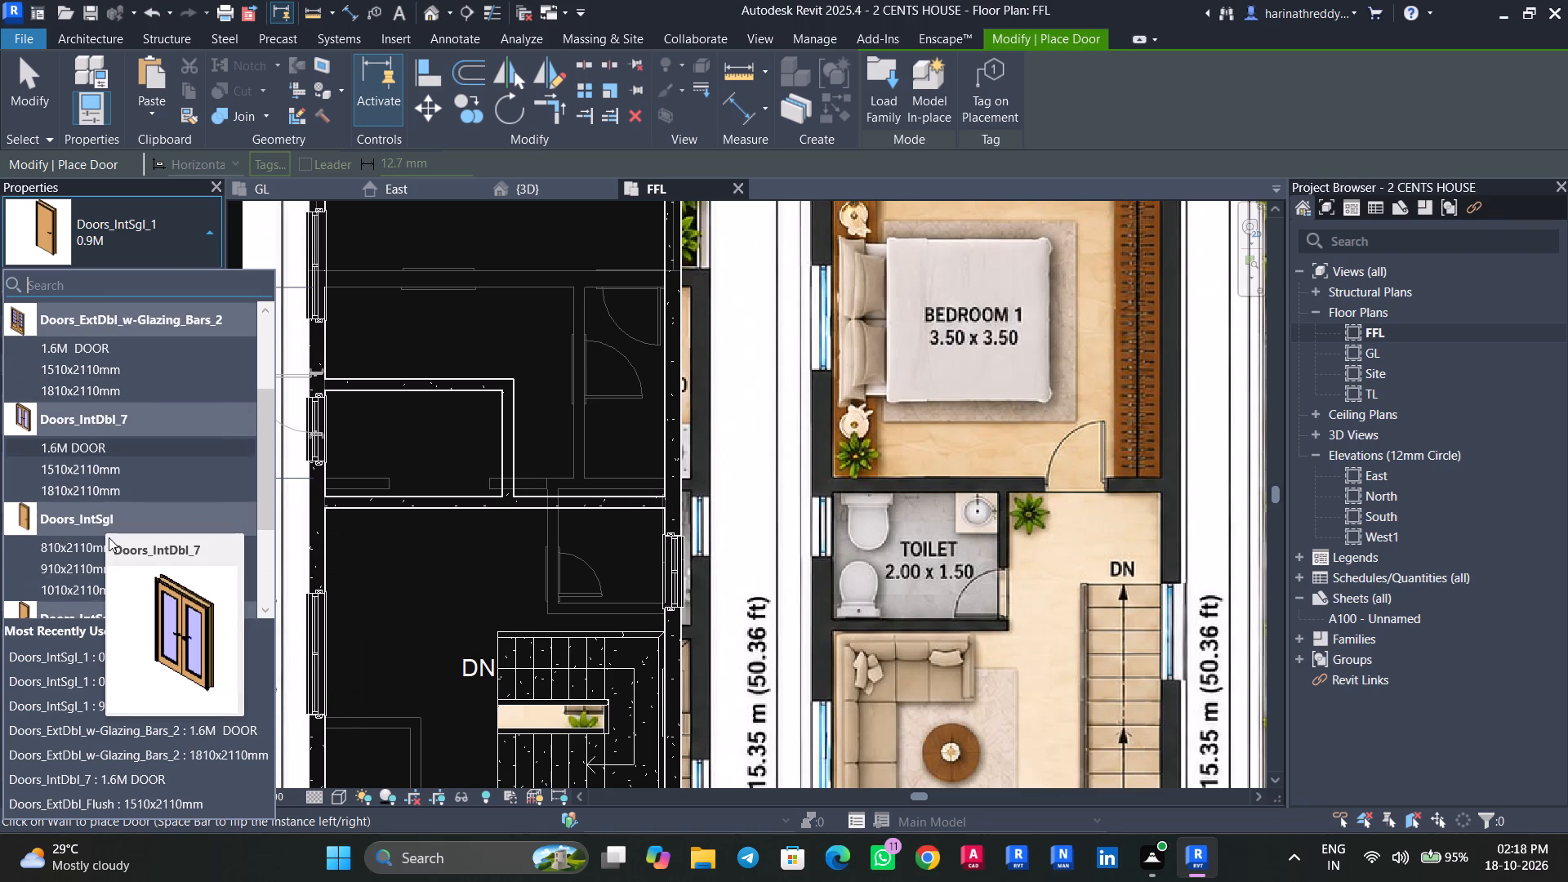
scroll(114, 568, down, 6)
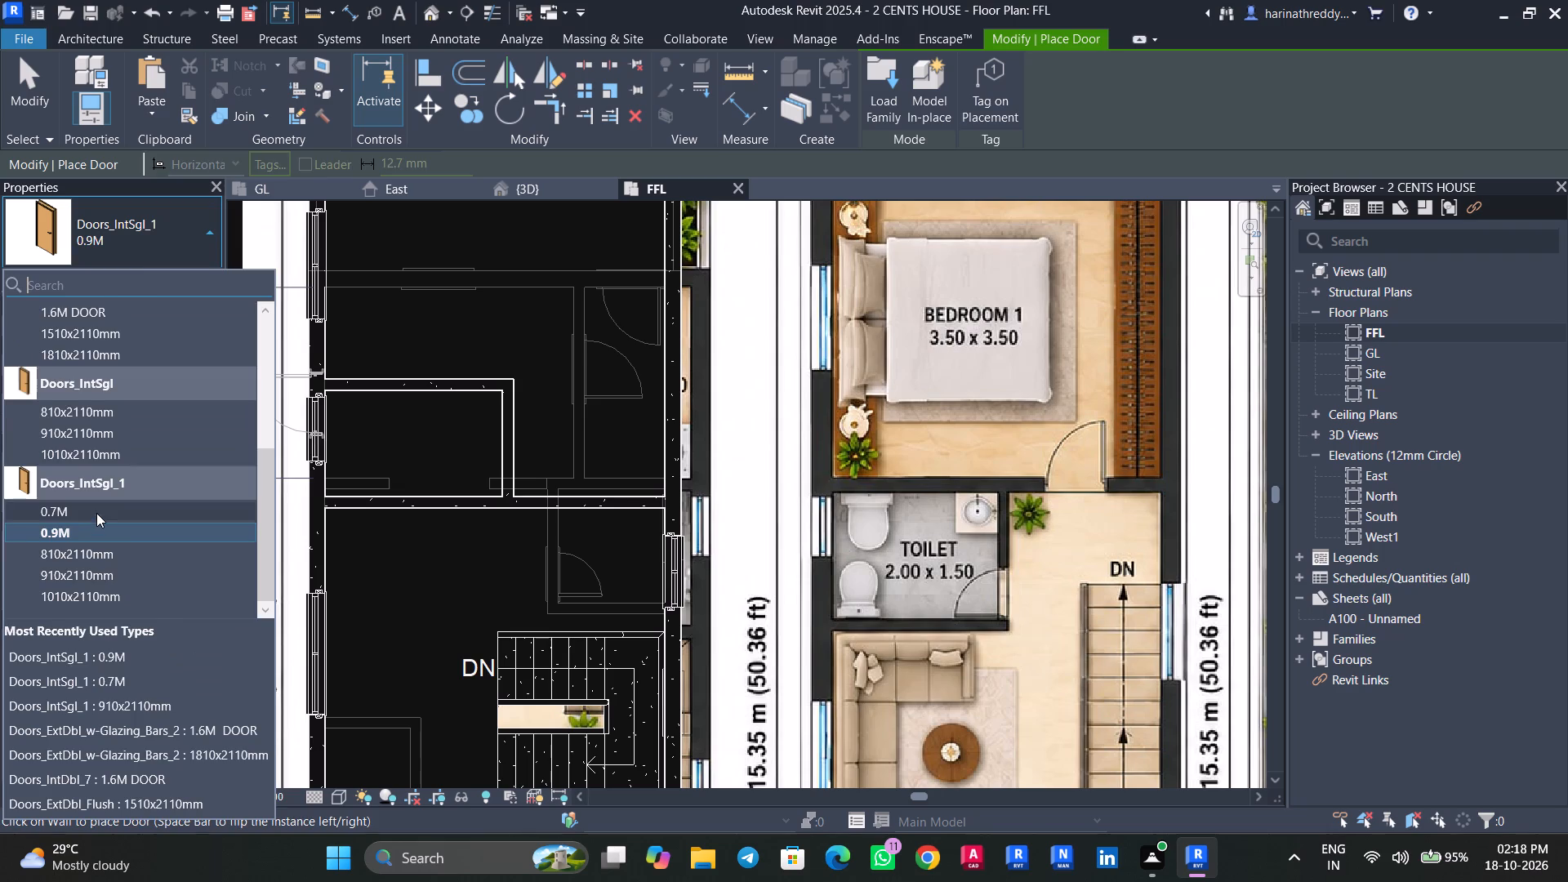
click(96, 513)
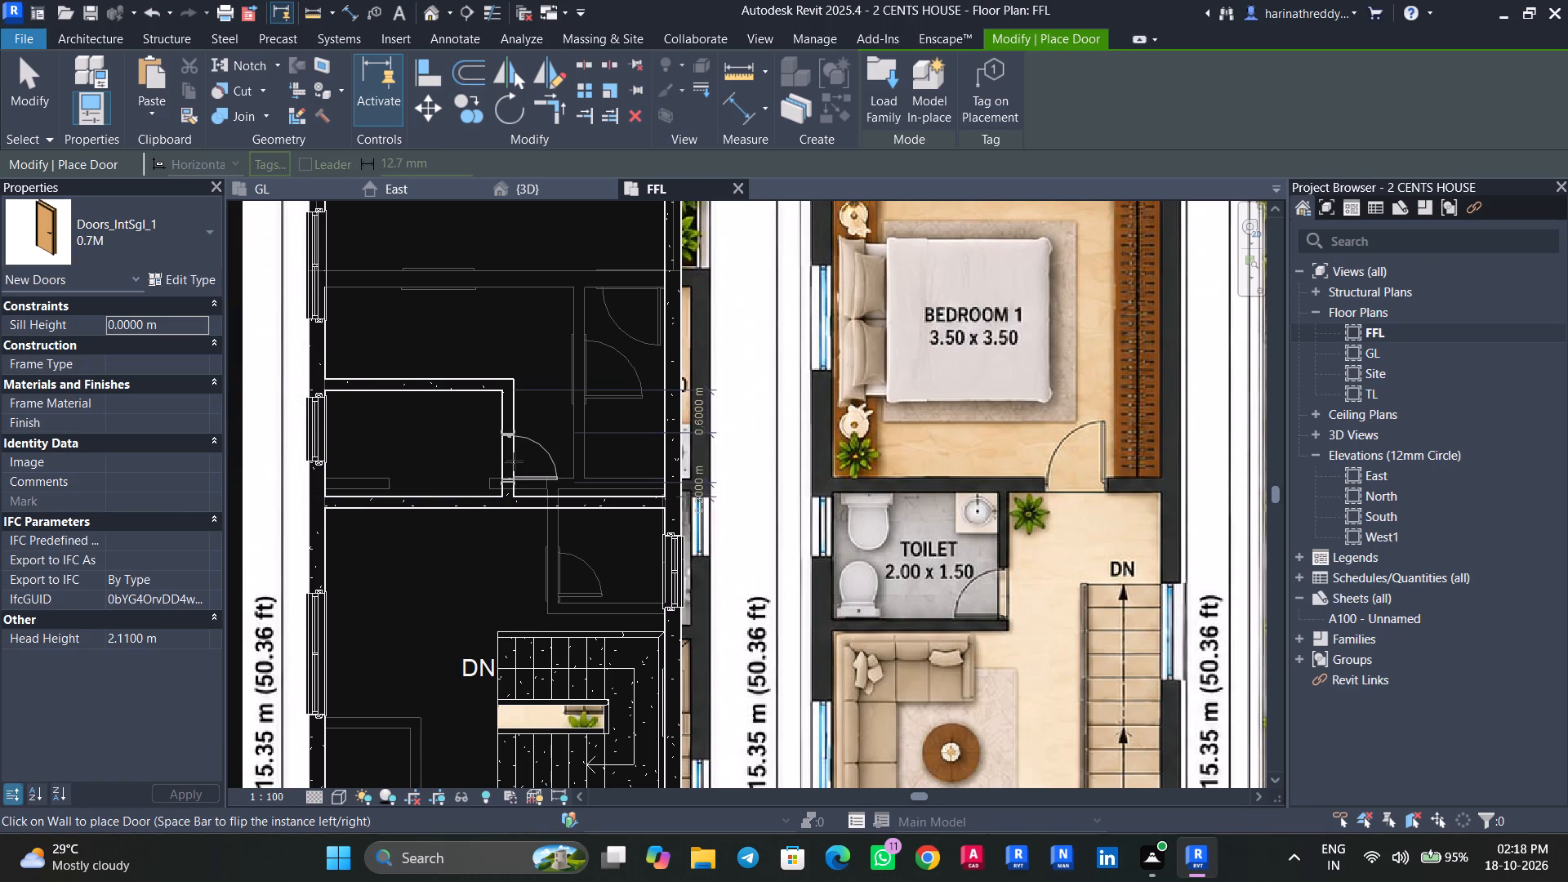
key(space)
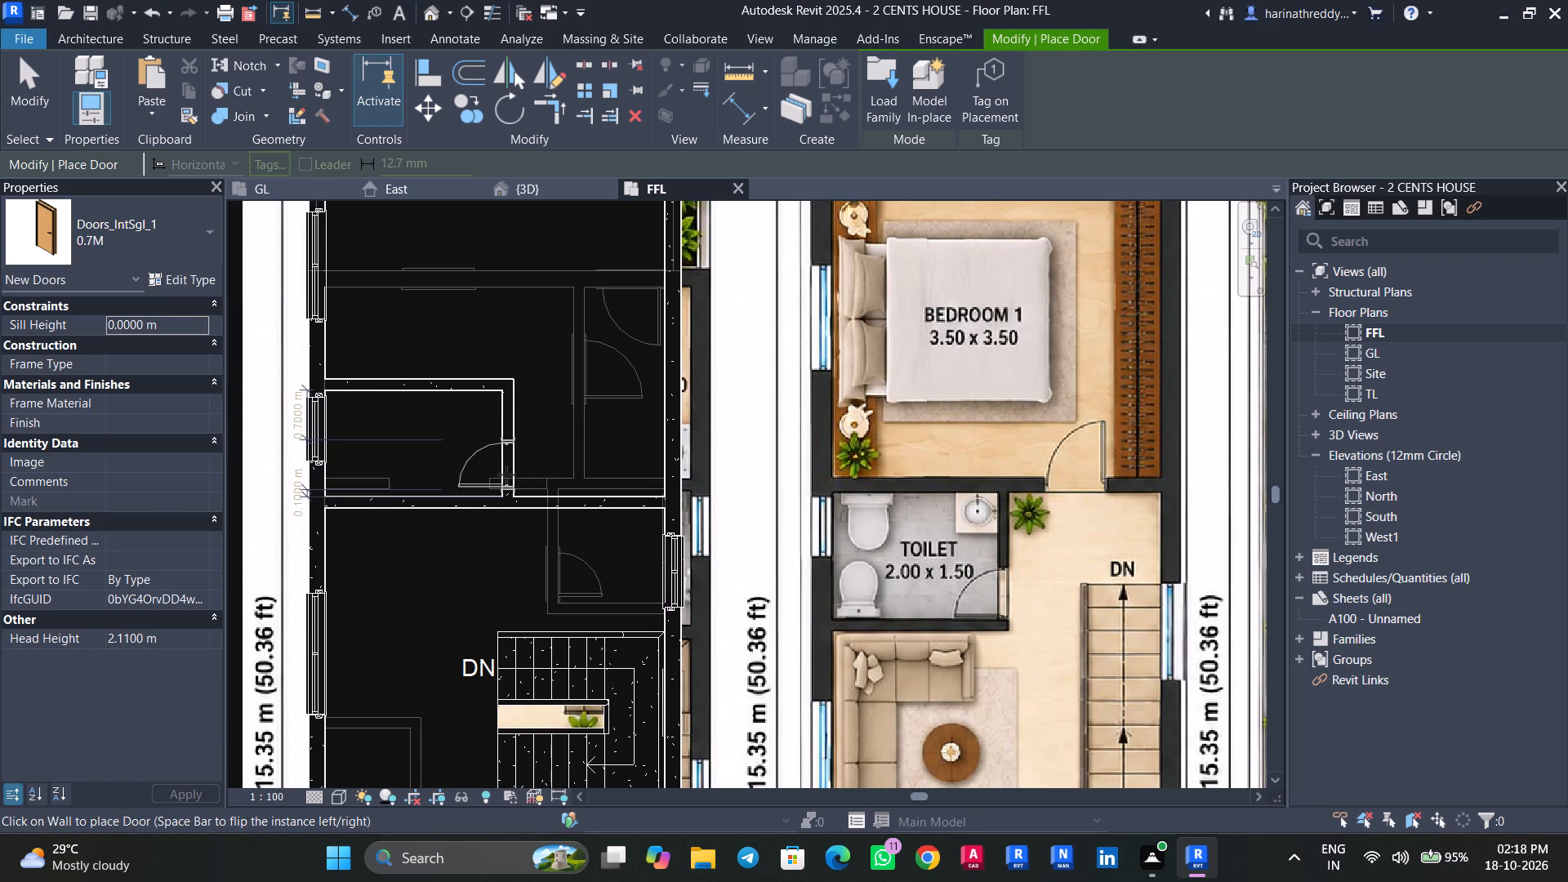
click(506, 466)
key(Escape)
key(Escape)
key(Escape)
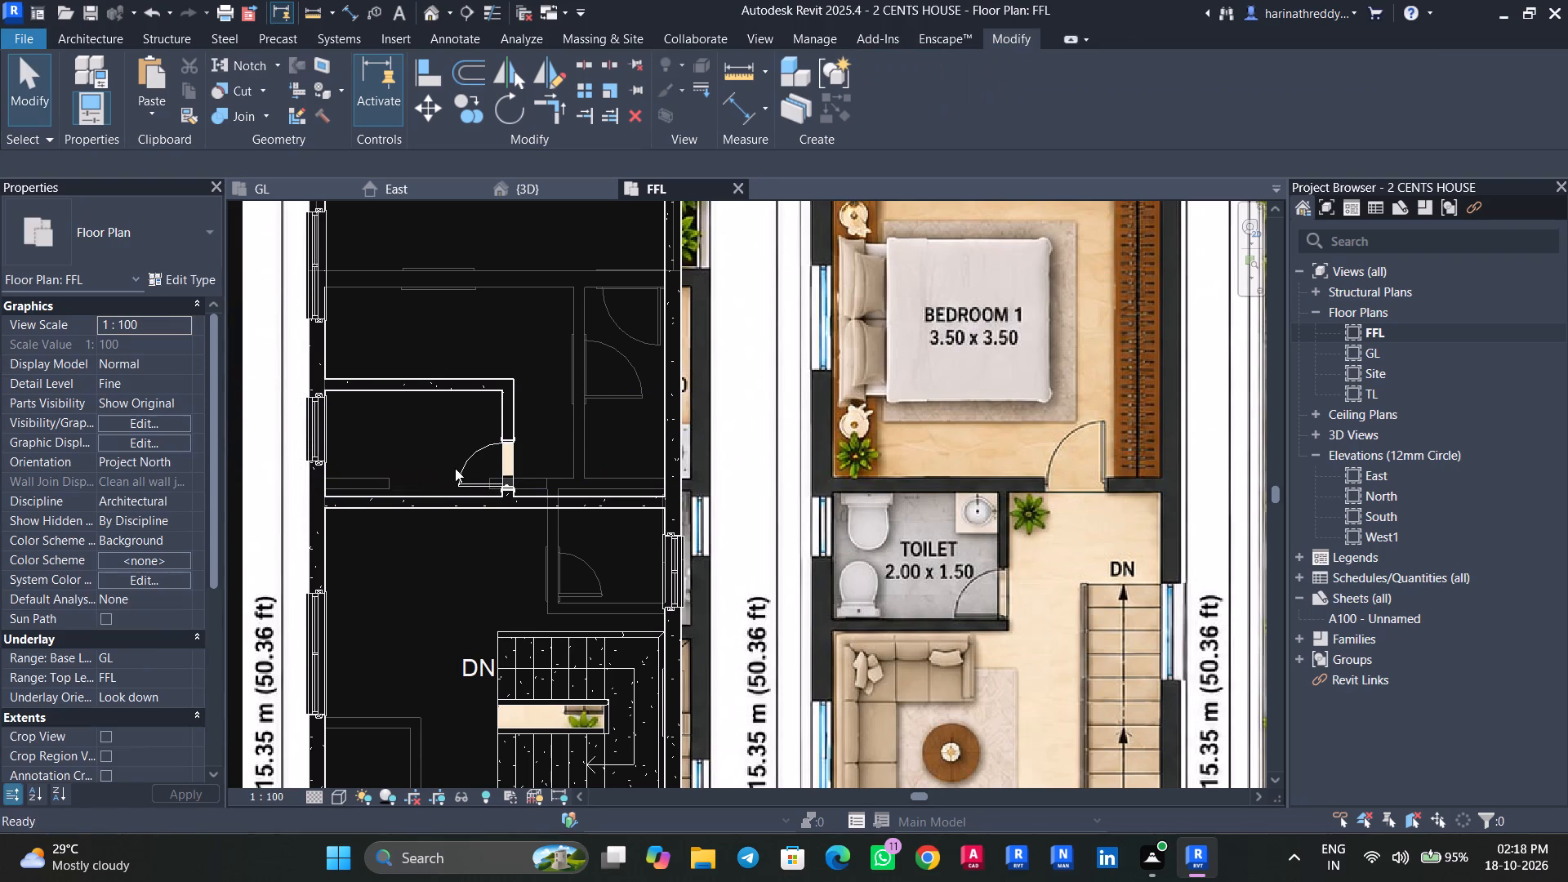
Check the toilet door's placement in the 3D view.
click(459, 481)
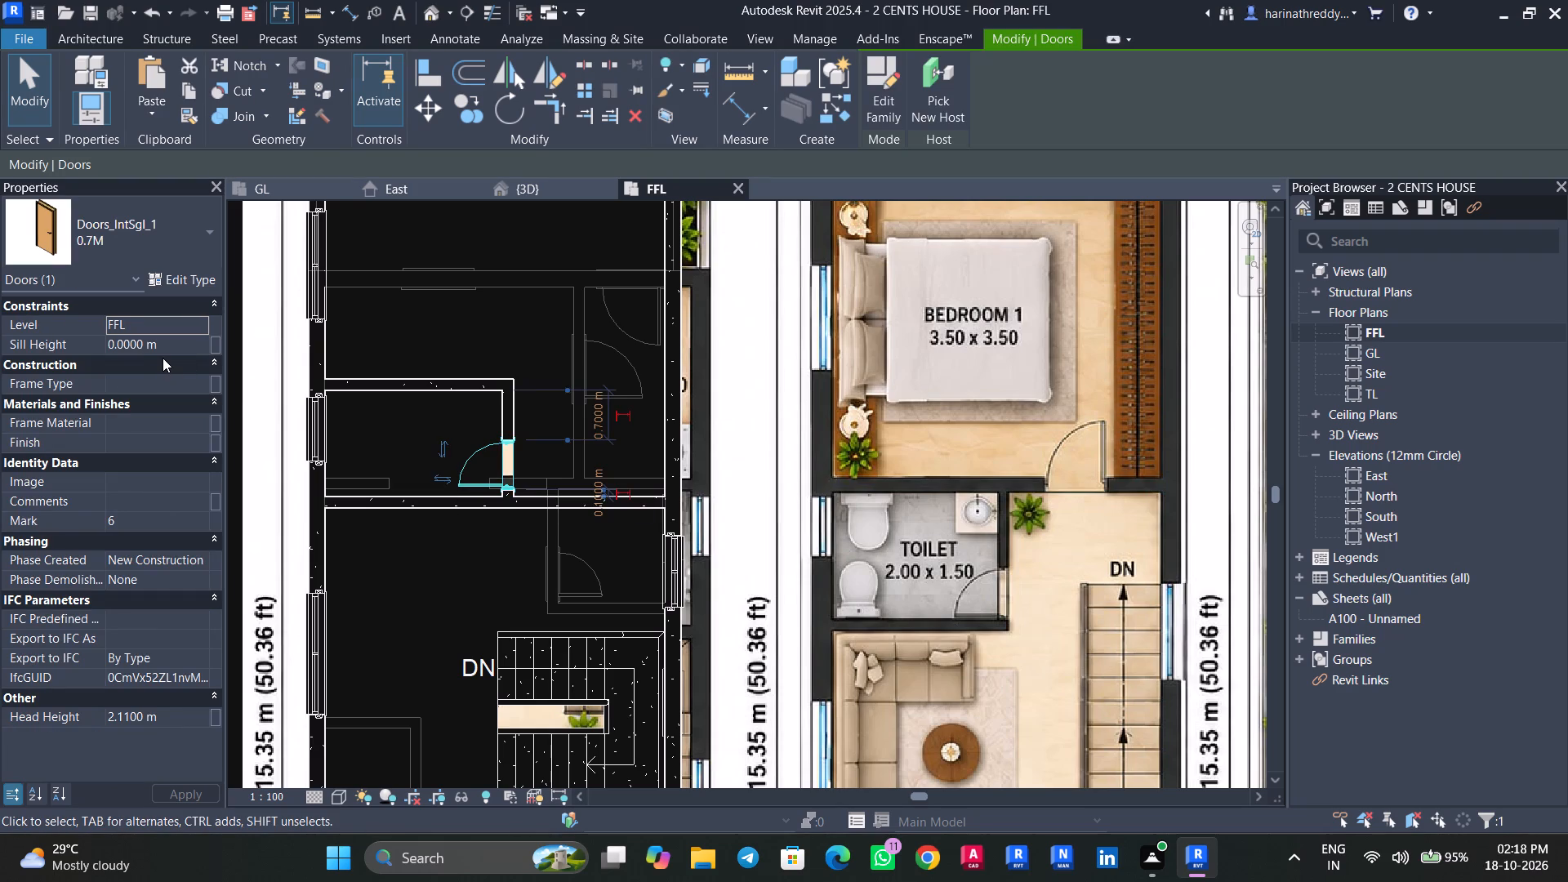
click(514, 186)
shift+middle_drag(892, 500, 773, 776)
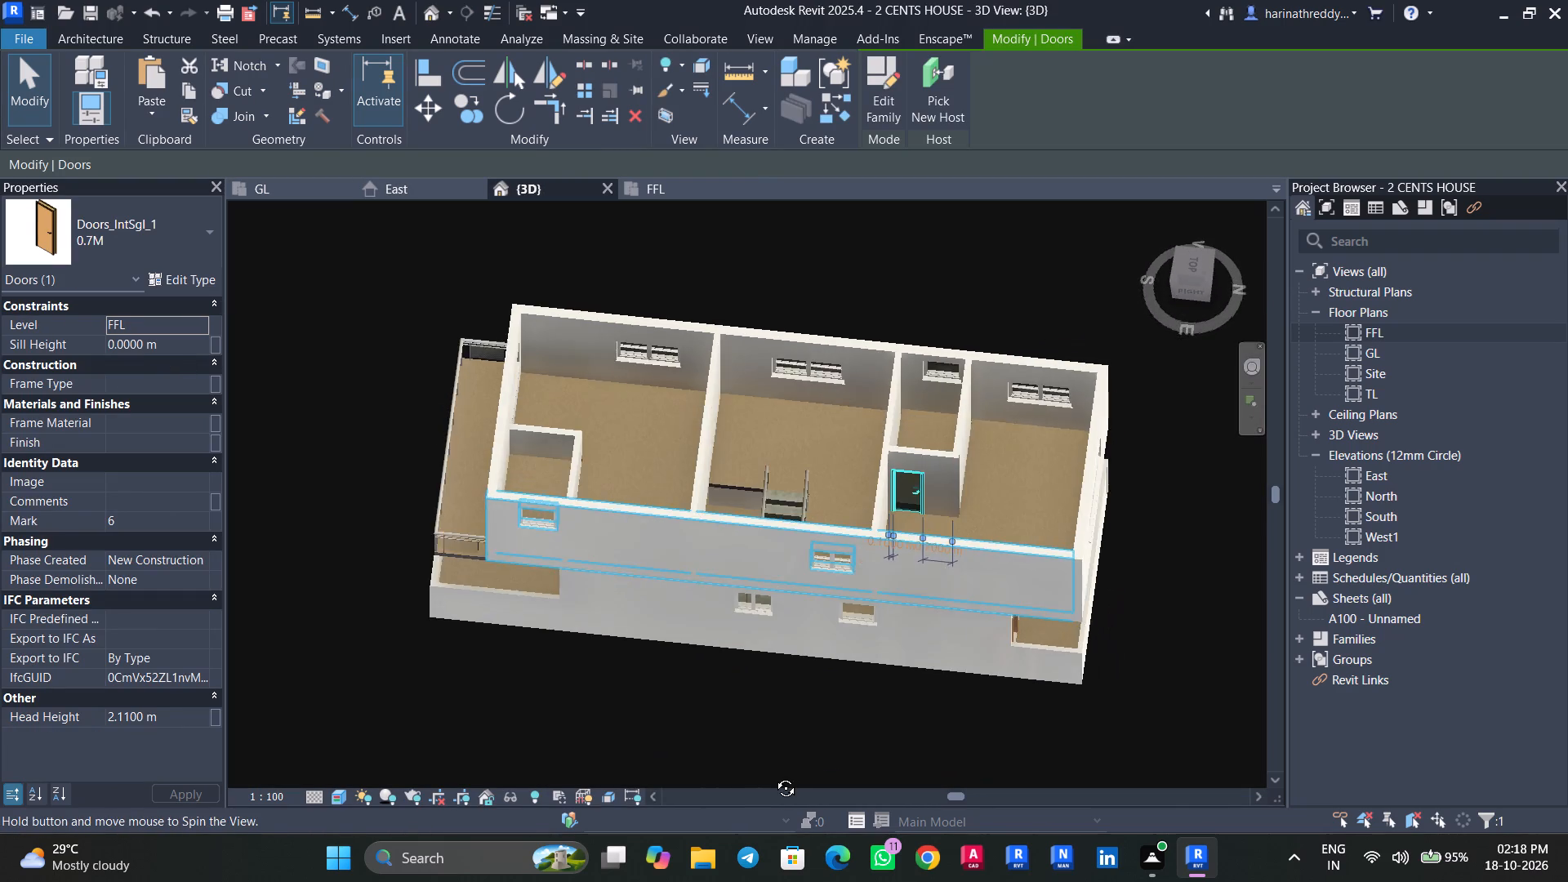
shift+middle_drag(773, 776, 760, 761)
scroll(984, 496, up, 12)
key(Escape)
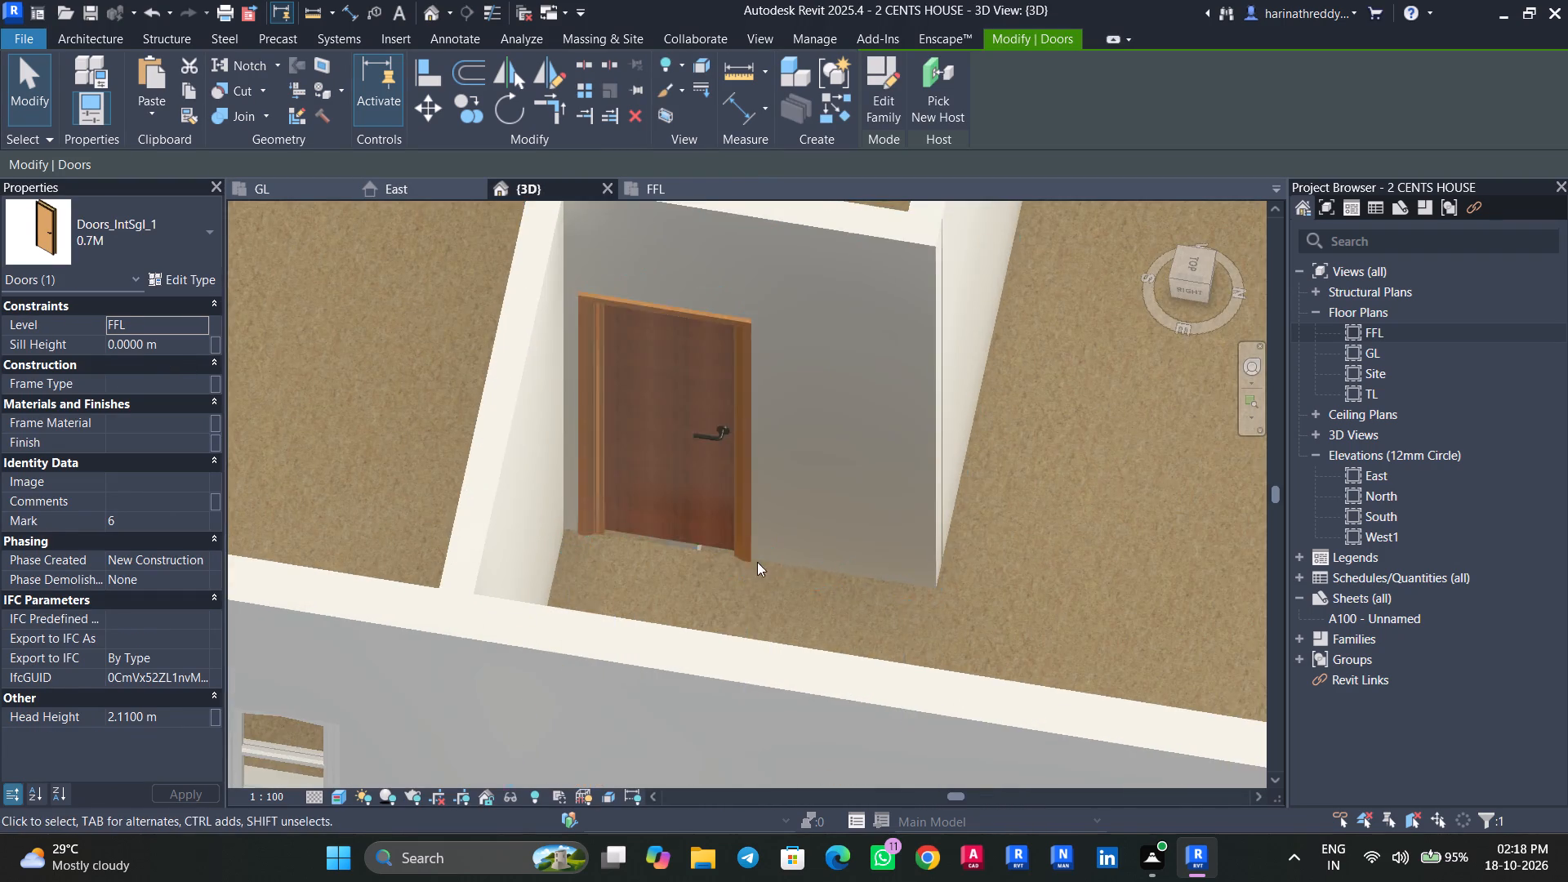
Set the sill height of the first-floor toilet's 0.7M door to 0.15 m in the 3D view.
key(Escape)
click(670, 544)
key(Escape)
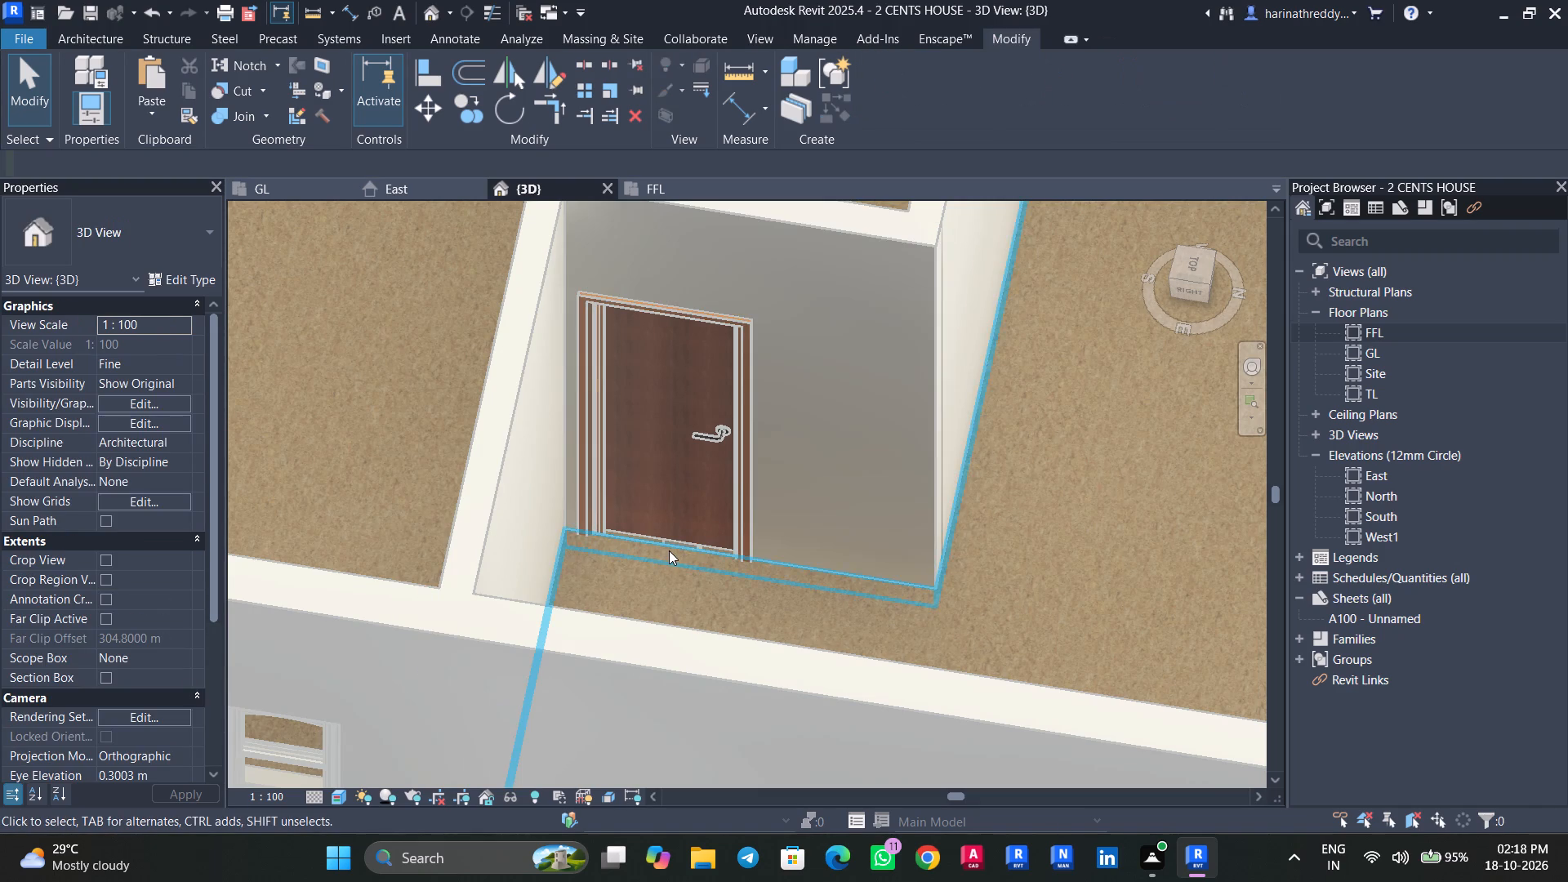
click(669, 550)
key(Escape)
click(742, 485)
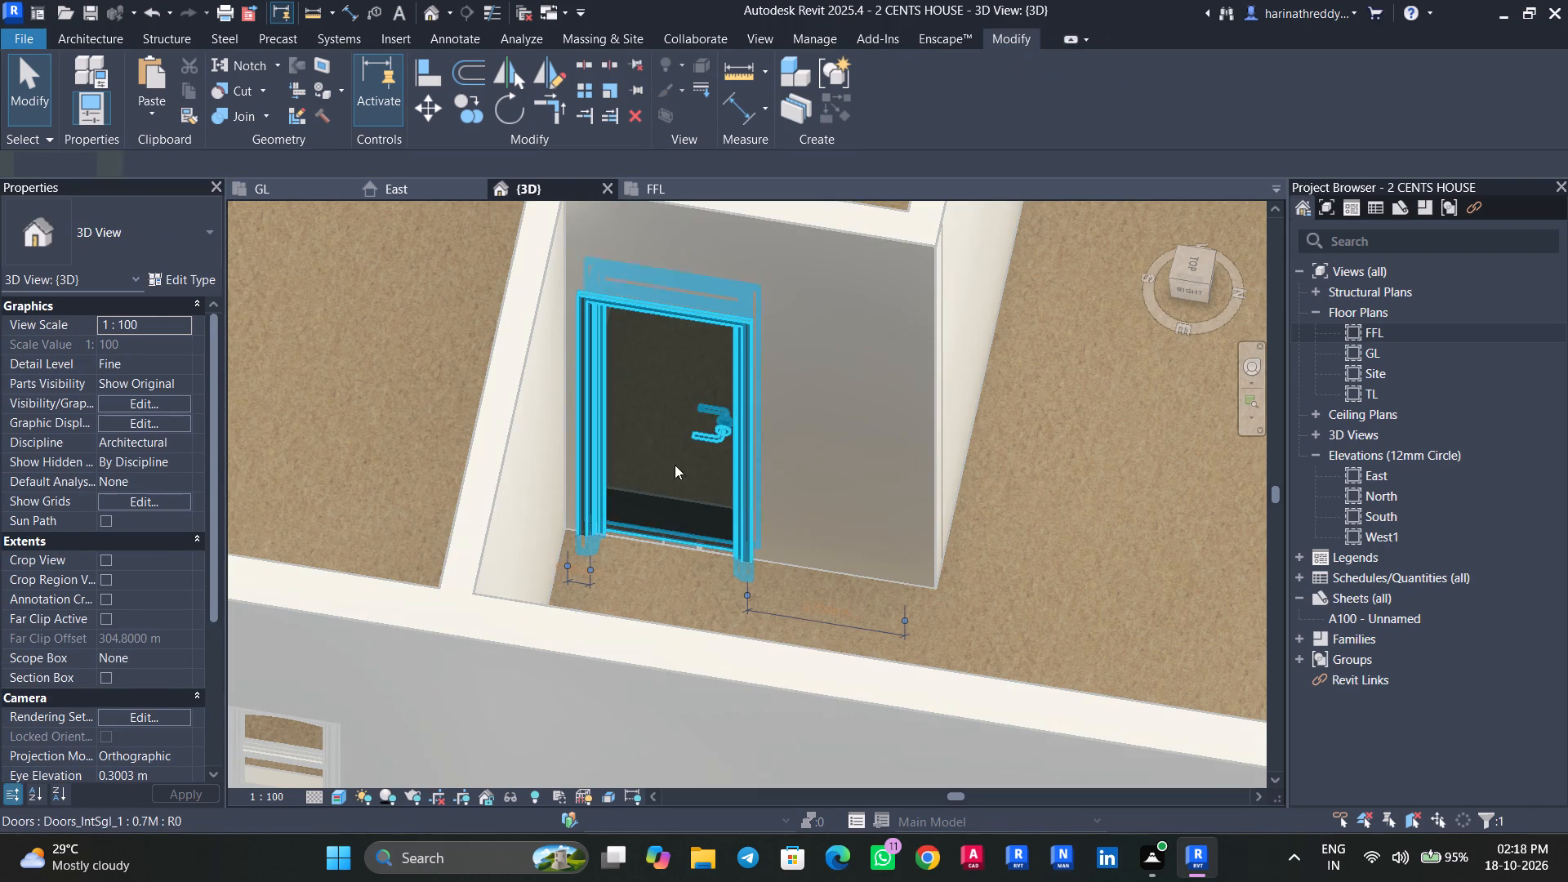
click(167, 340)
drag(169, 339, 19, 367)
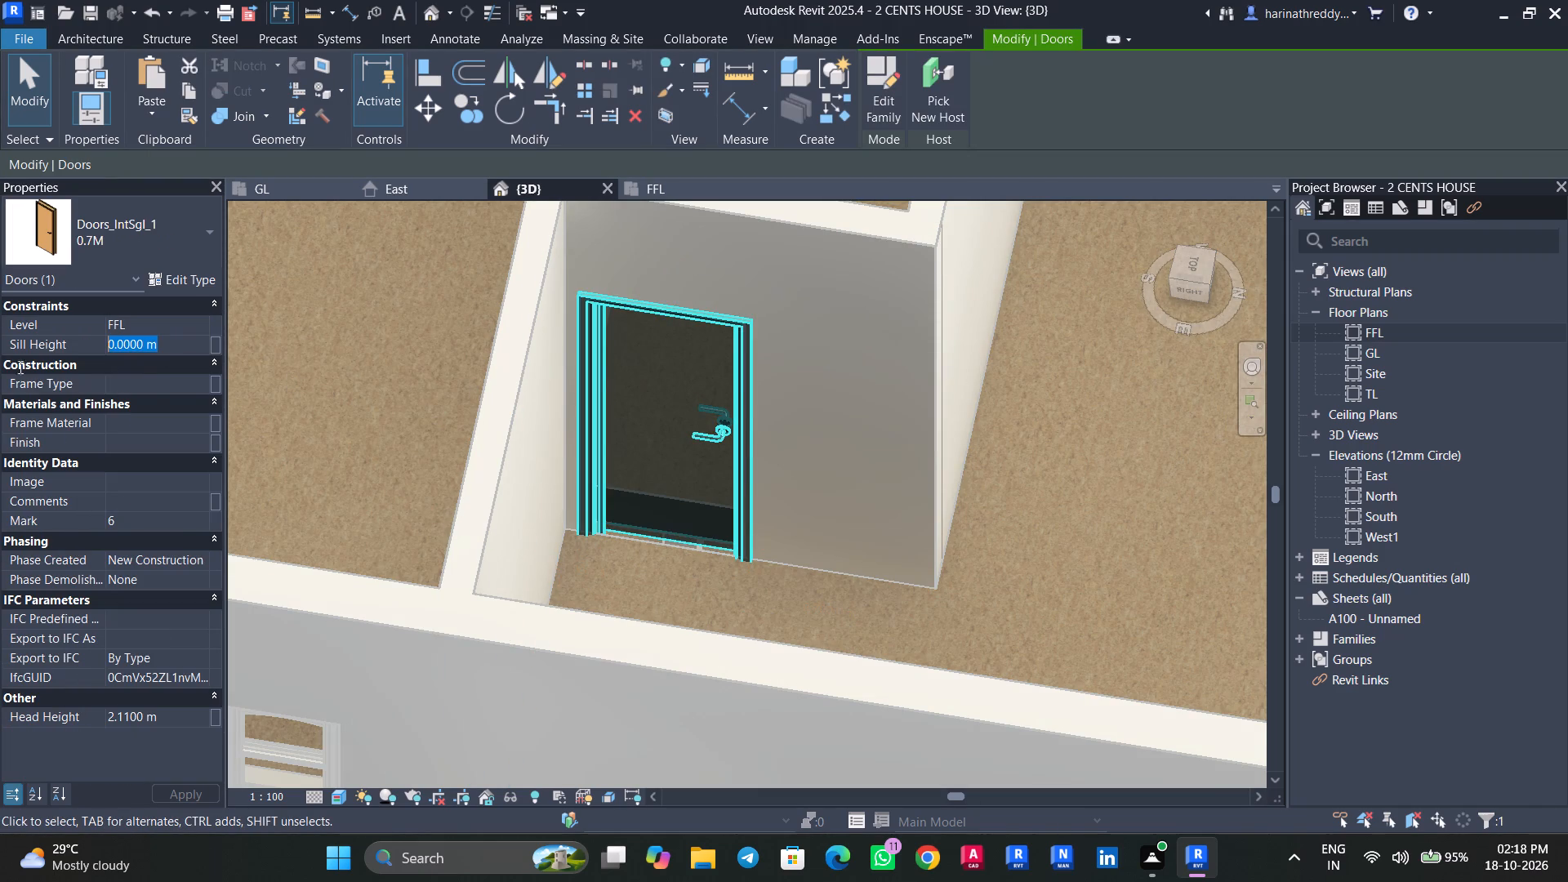
drag(19, 367, 15, 367)
text(0.15)
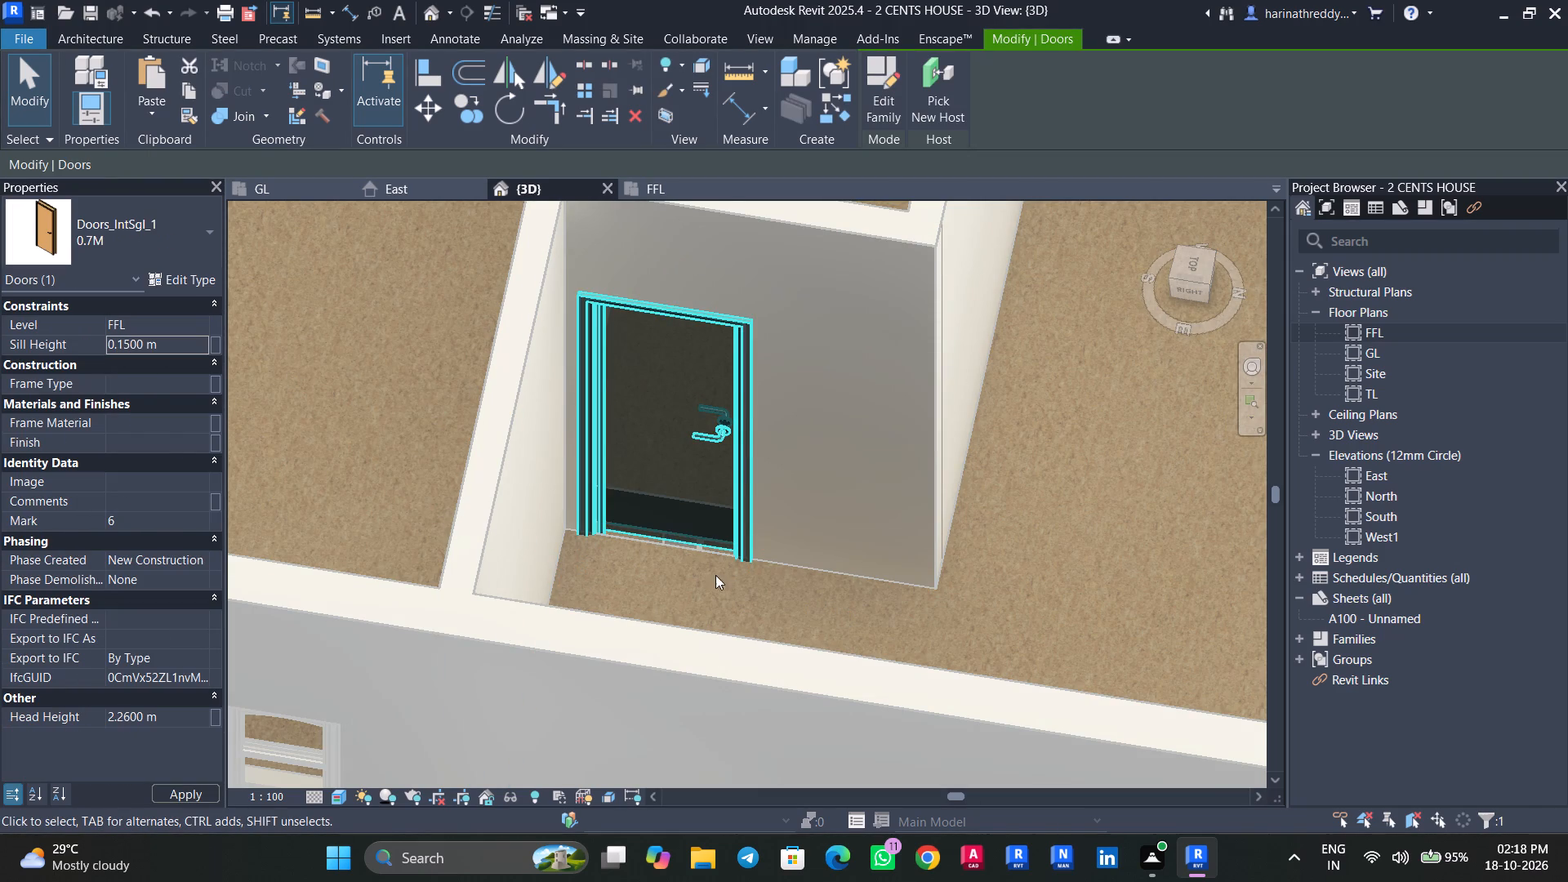
key(Escape)
key(Escape)
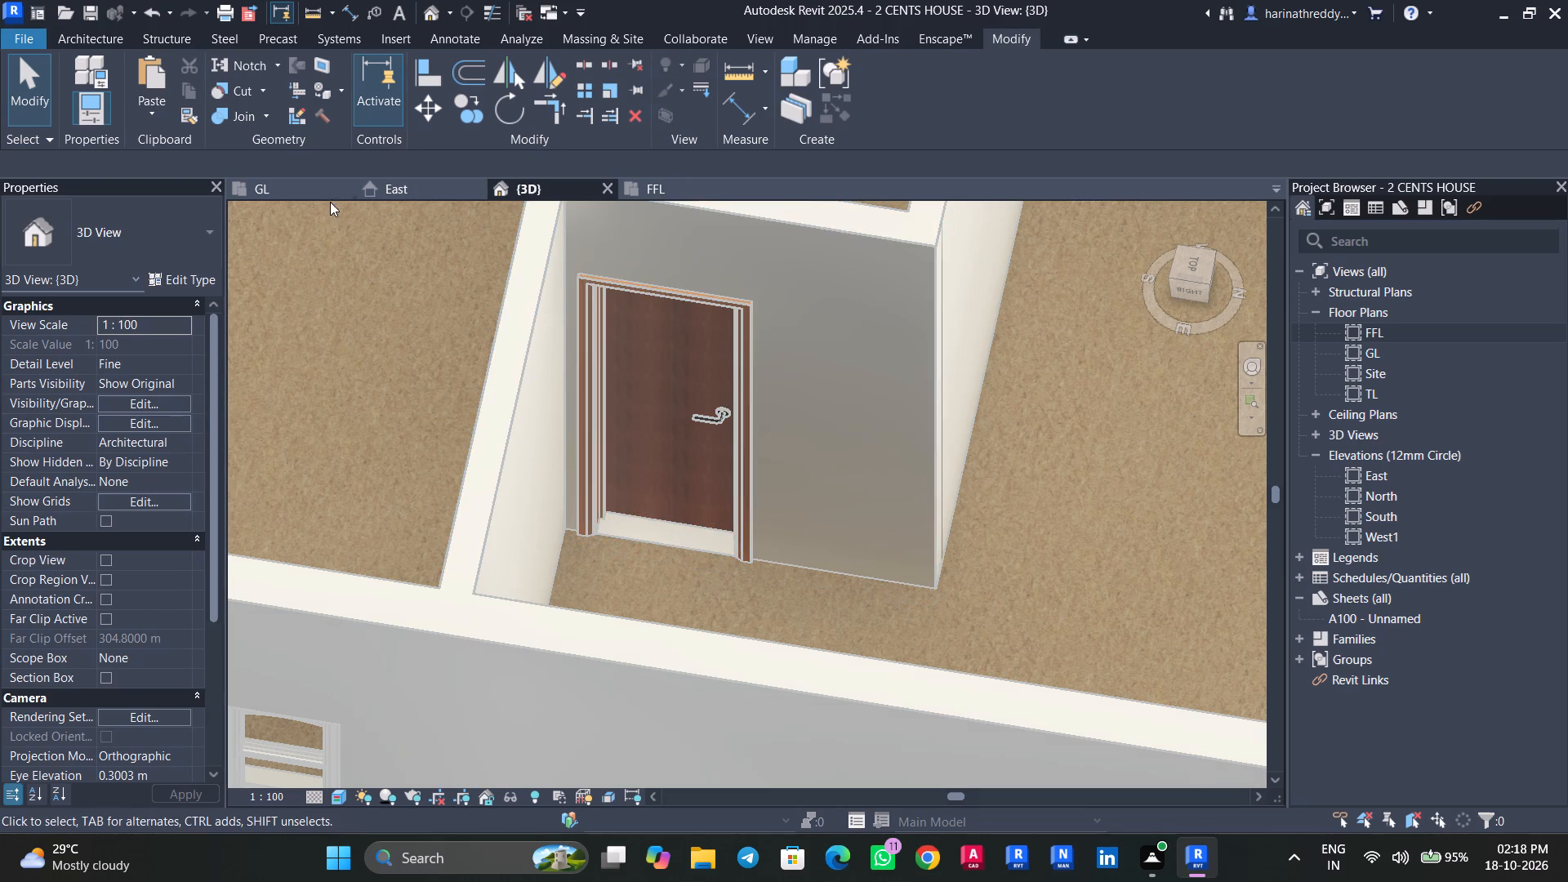
Return to the FFL floor plan.
click(666, 192)
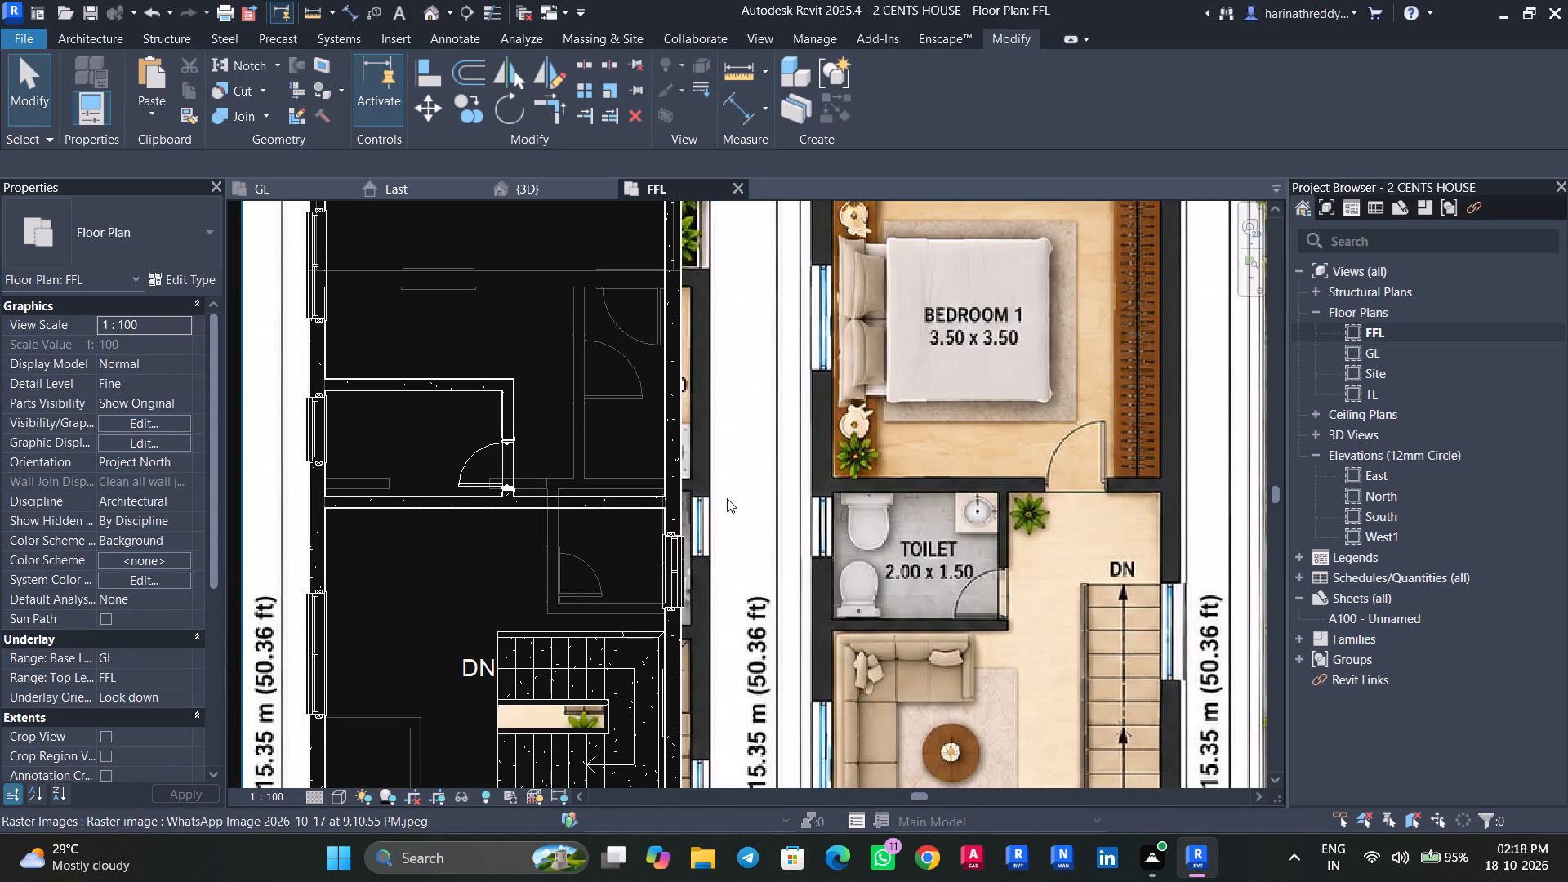
scroll(710, 500, down, 2)
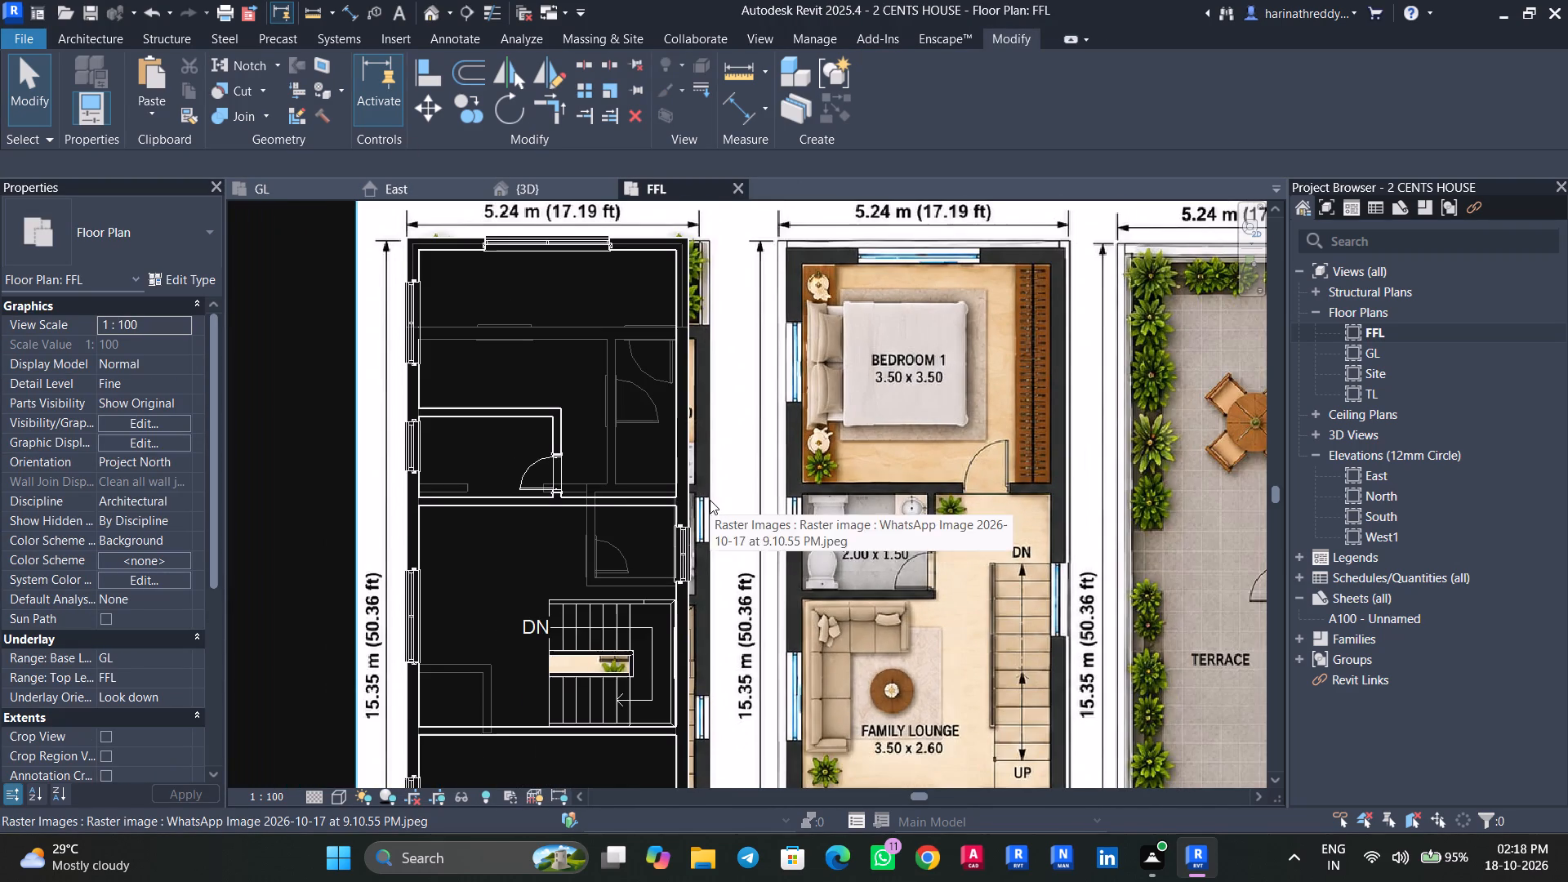
scroll(677, 546, up, 3)
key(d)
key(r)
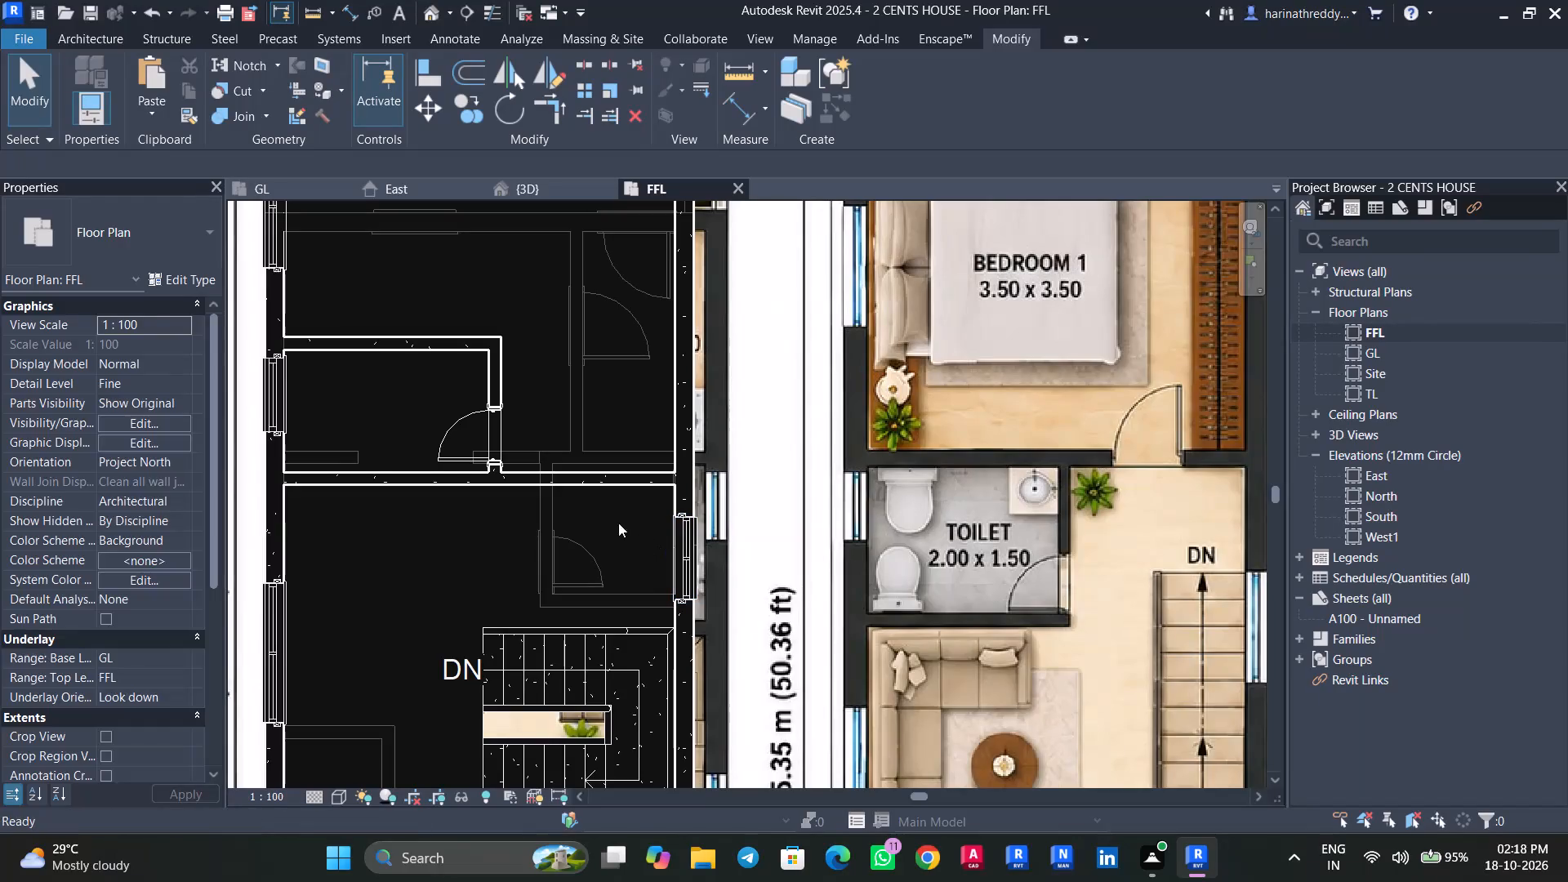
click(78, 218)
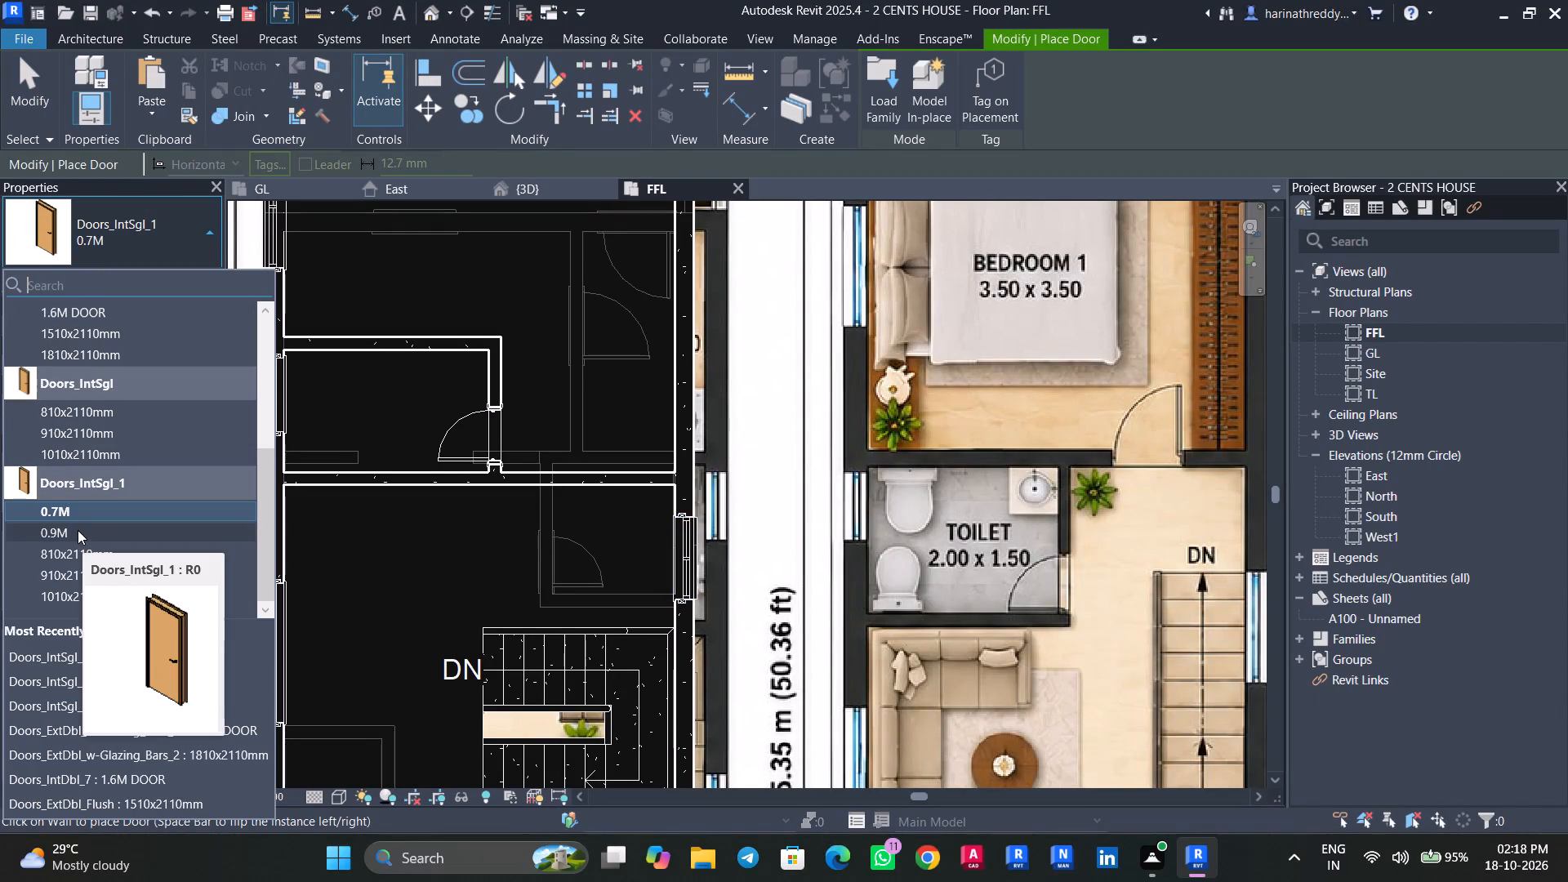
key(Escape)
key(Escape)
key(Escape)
Measure the width of Bedroom 1's door opening on the reference first floor plan image.
scroll(958, 537, down, 4)
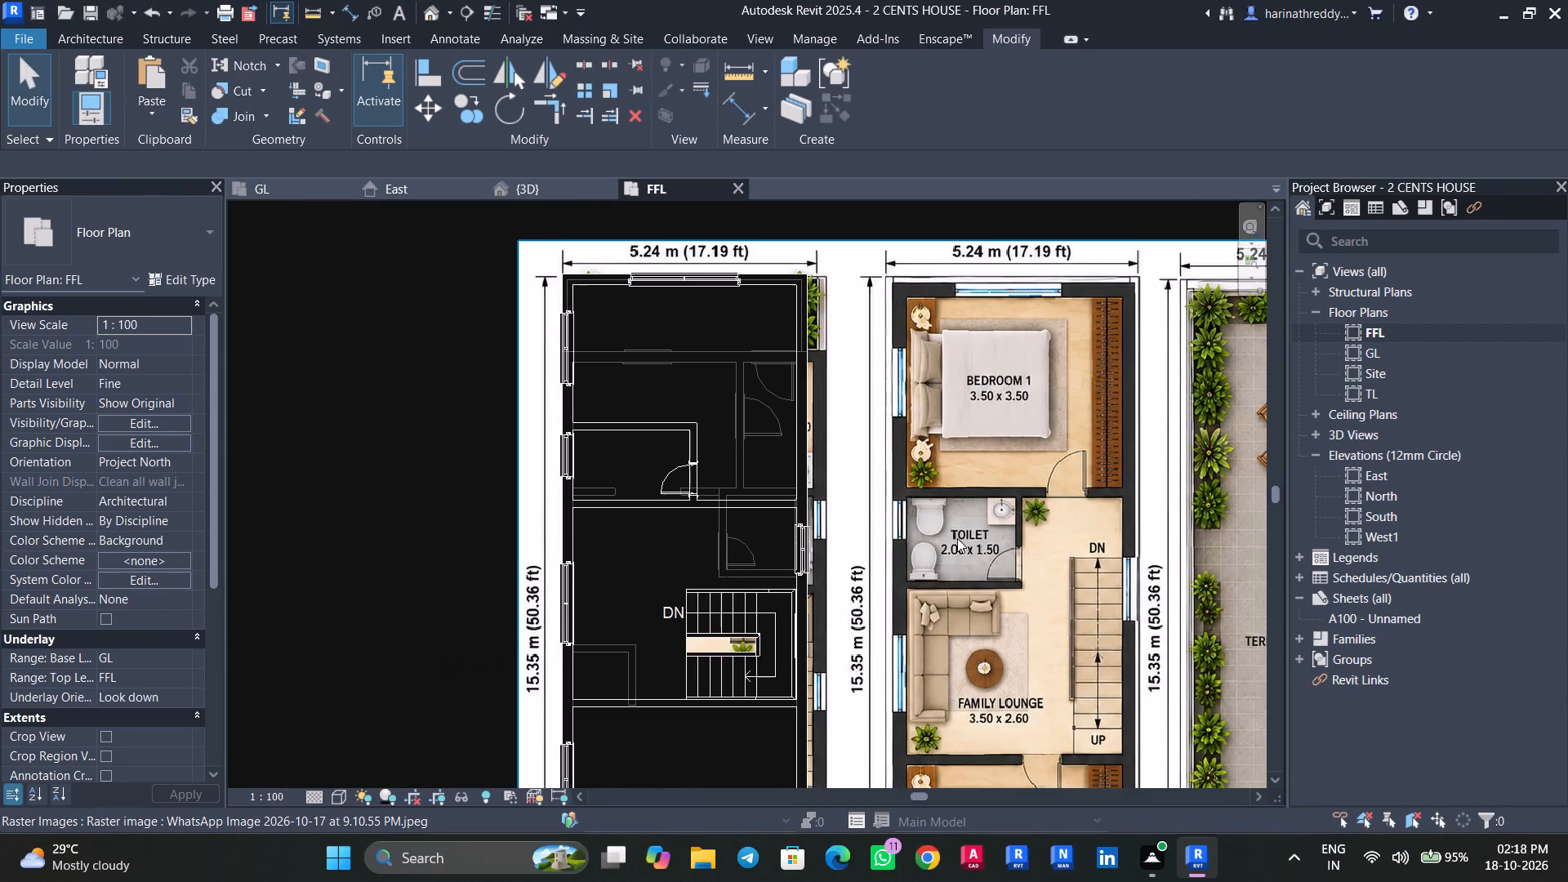
middle_drag(951, 538, 793, 451)
scroll(843, 442, up, 4)
click(914, 453)
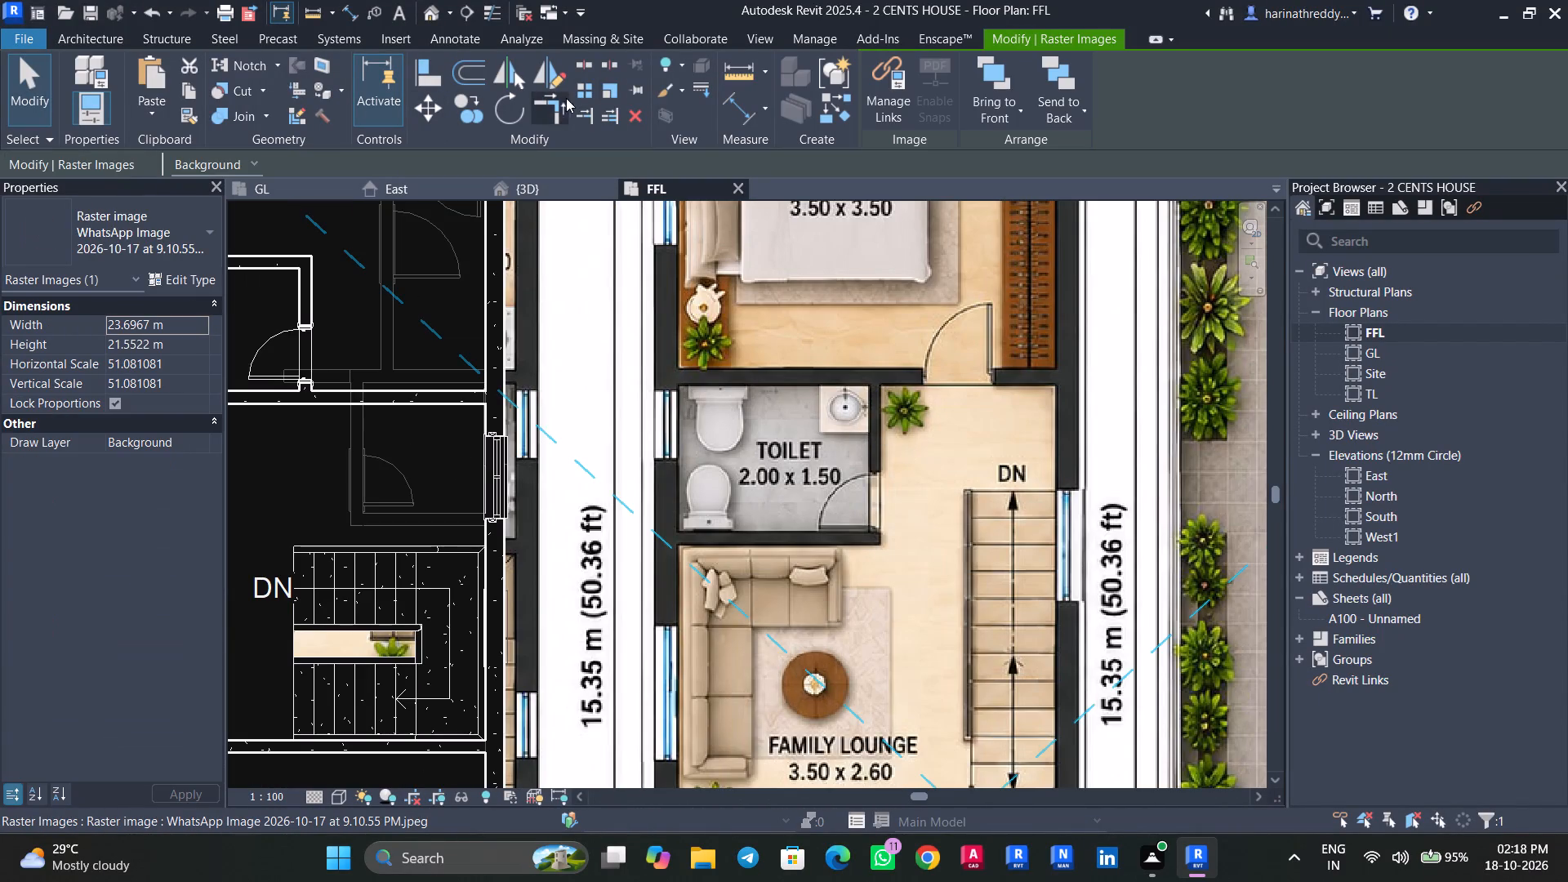
click(612, 91)
scroll(1032, 471, up, 6)
middle_drag(925, 379, 811, 591)
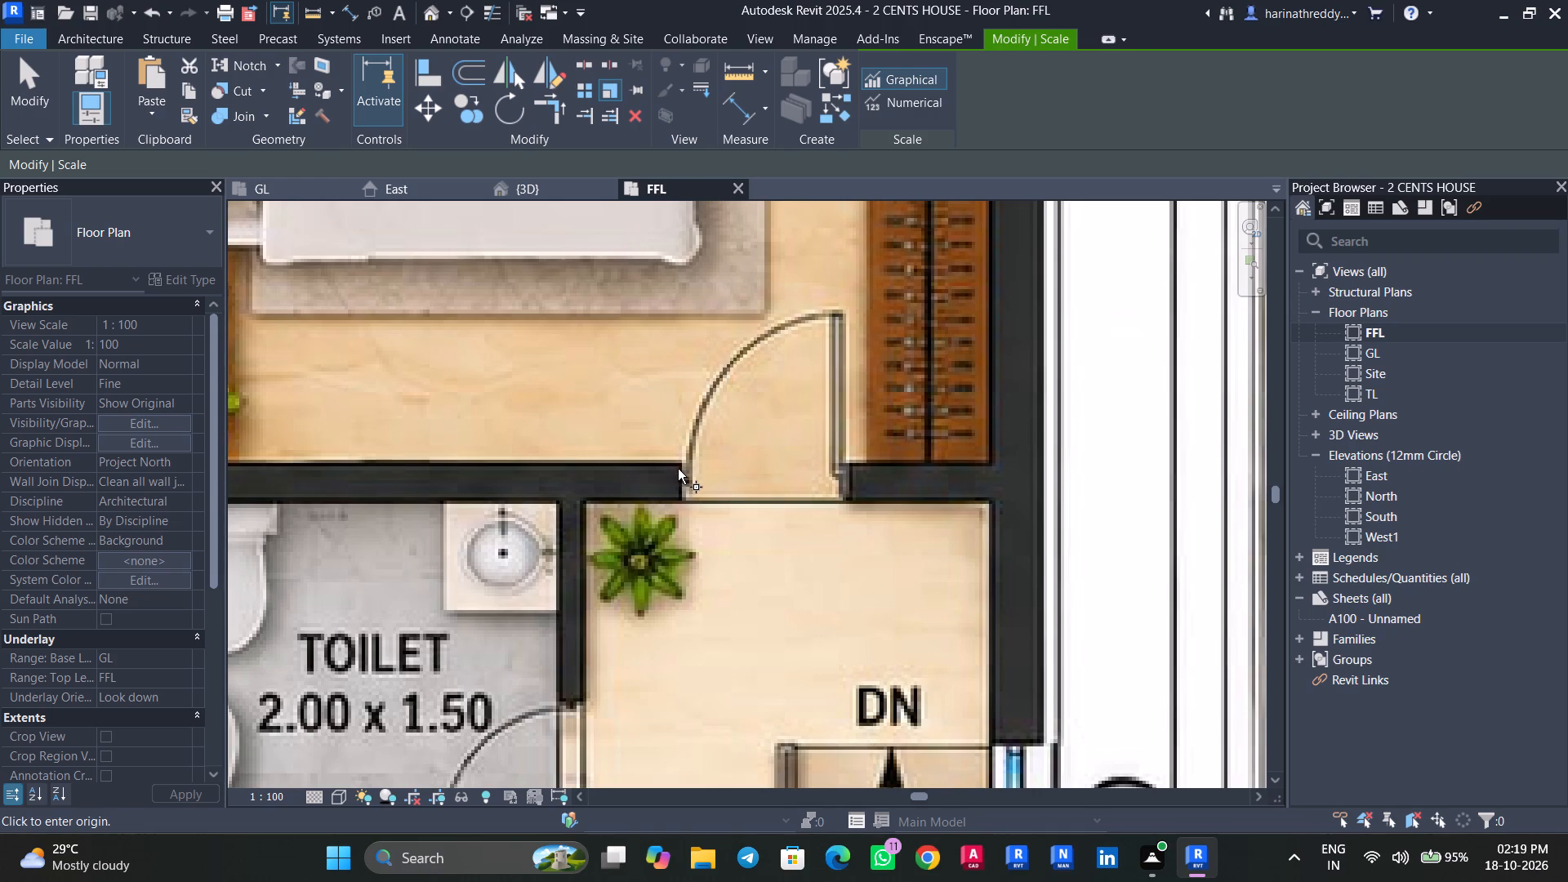
click(679, 469)
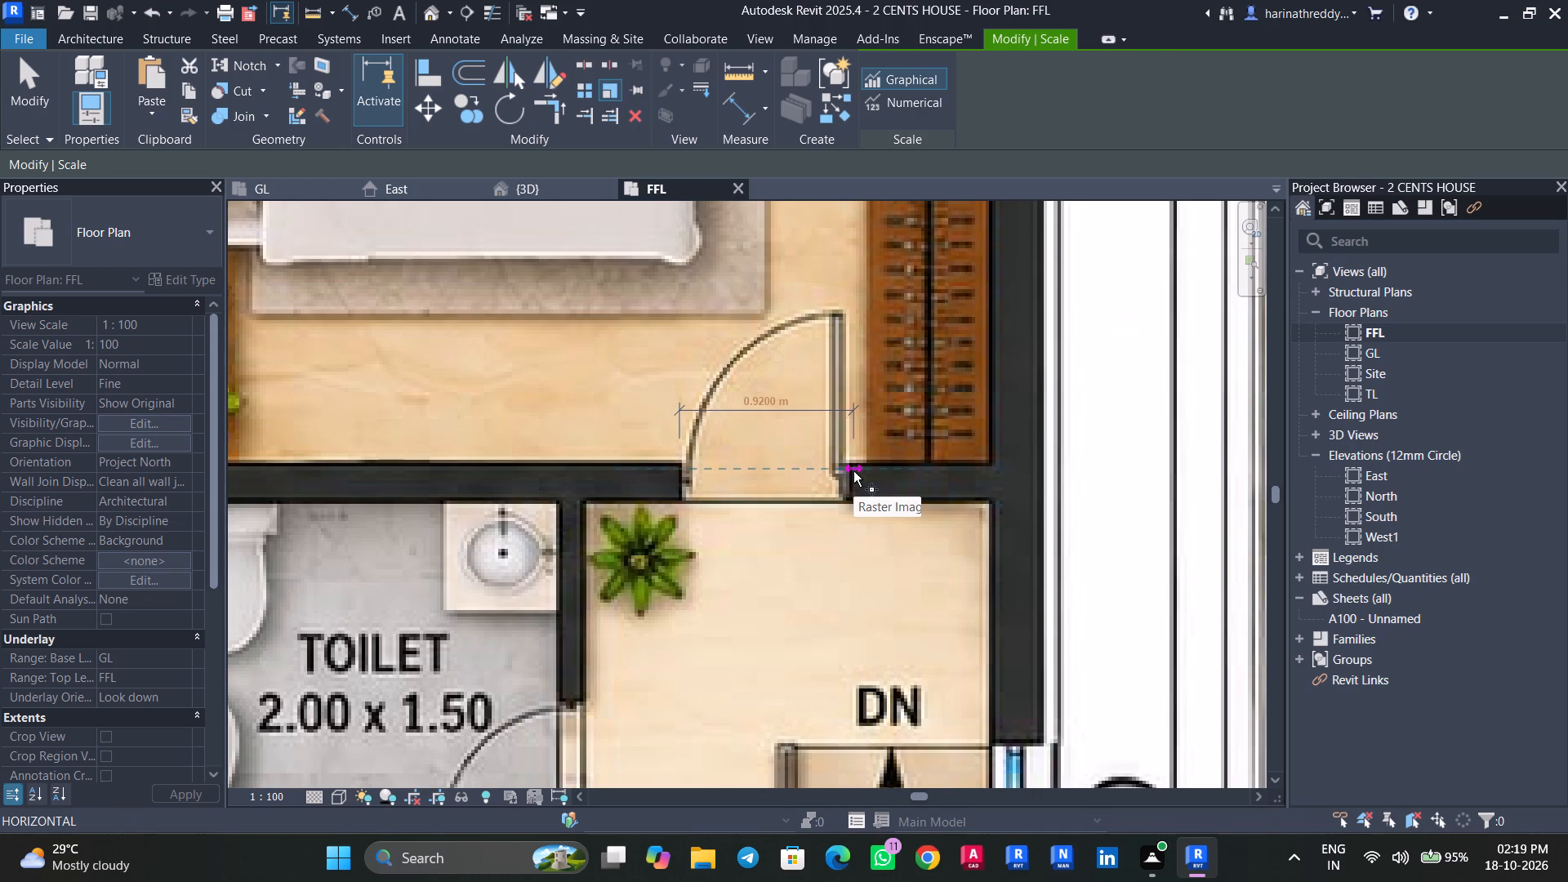
key(Escape)
key(Escape)
Place a Doors_IntSgl_1 0.9M door in Bedroom 1's south wall, 0.2 m from the east wall, hinged on its east side and swinging into the bedroom.
scroll(848, 514, down, 8)
middle_drag(574, 562, 815, 561)
key(d)
key(r)
click(157, 234)
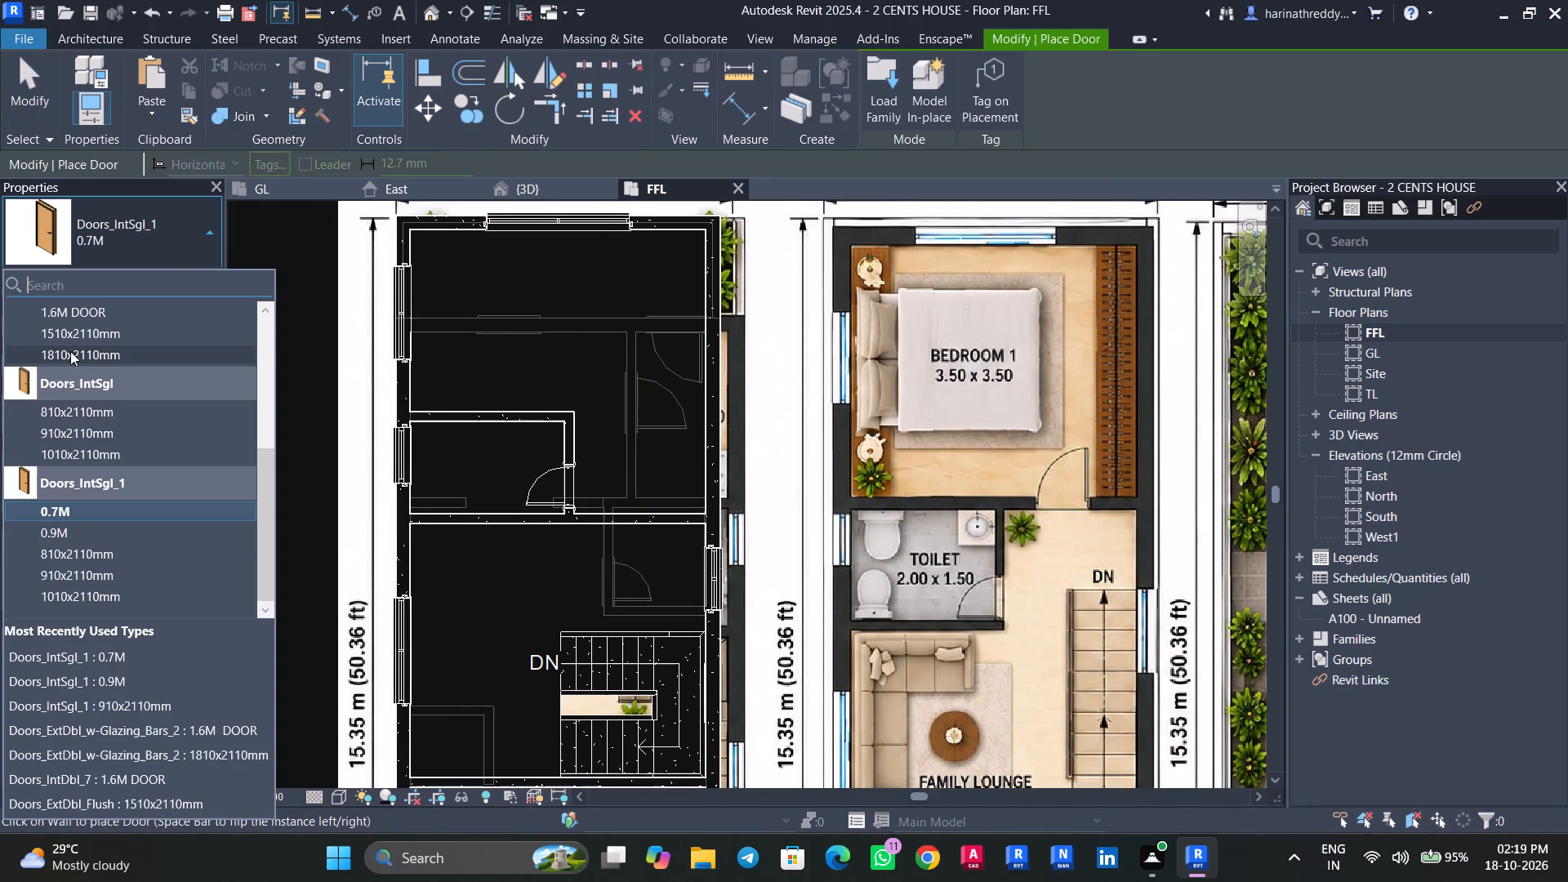
click(90, 537)
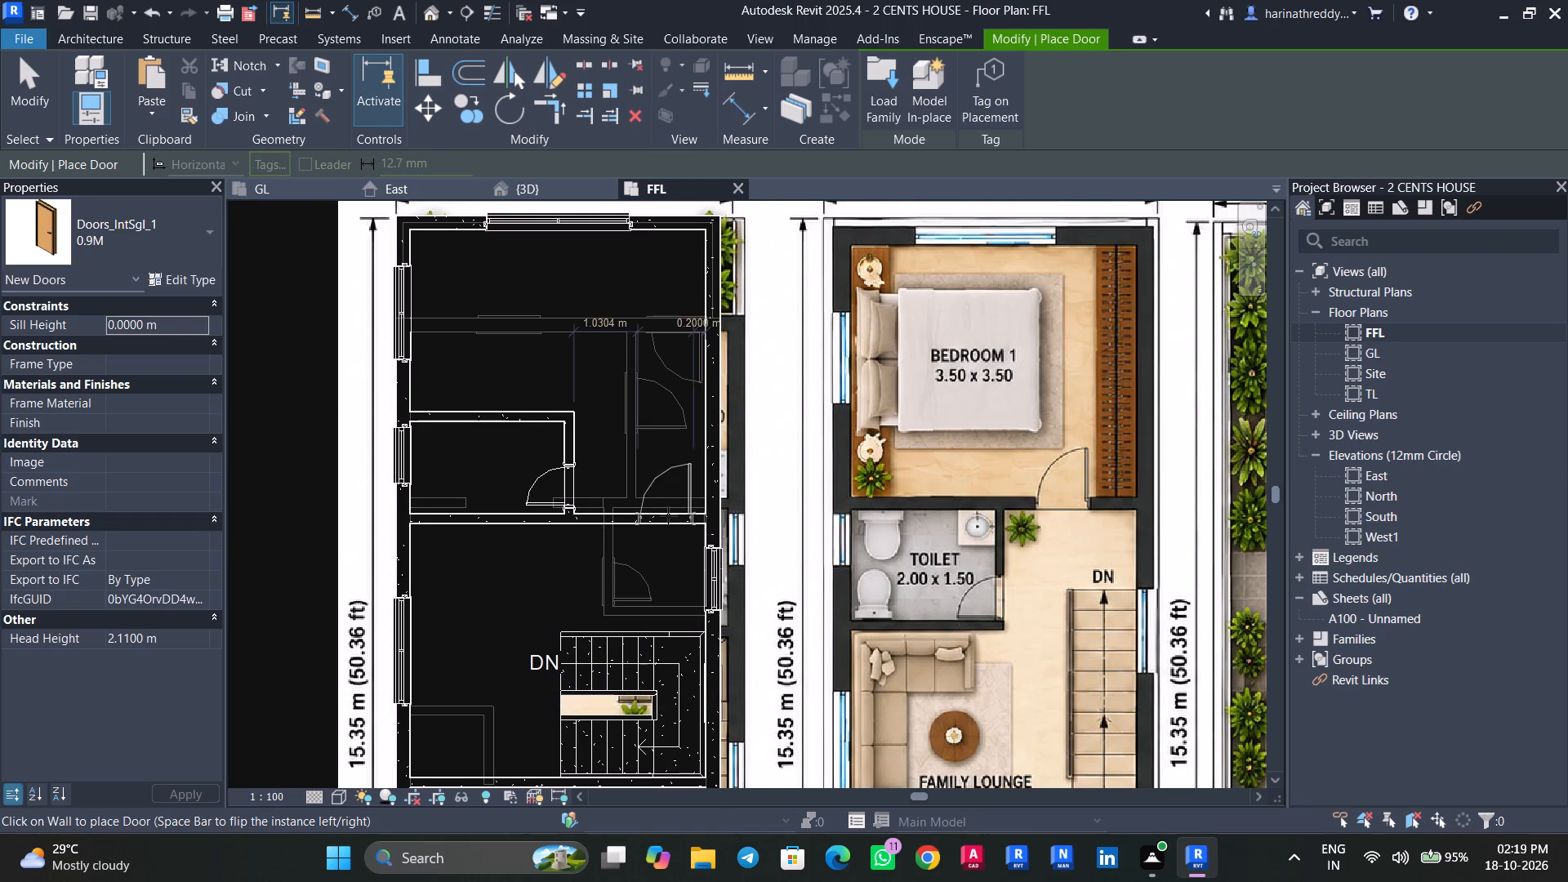
scroll(667, 515, up, 2)
key(space)
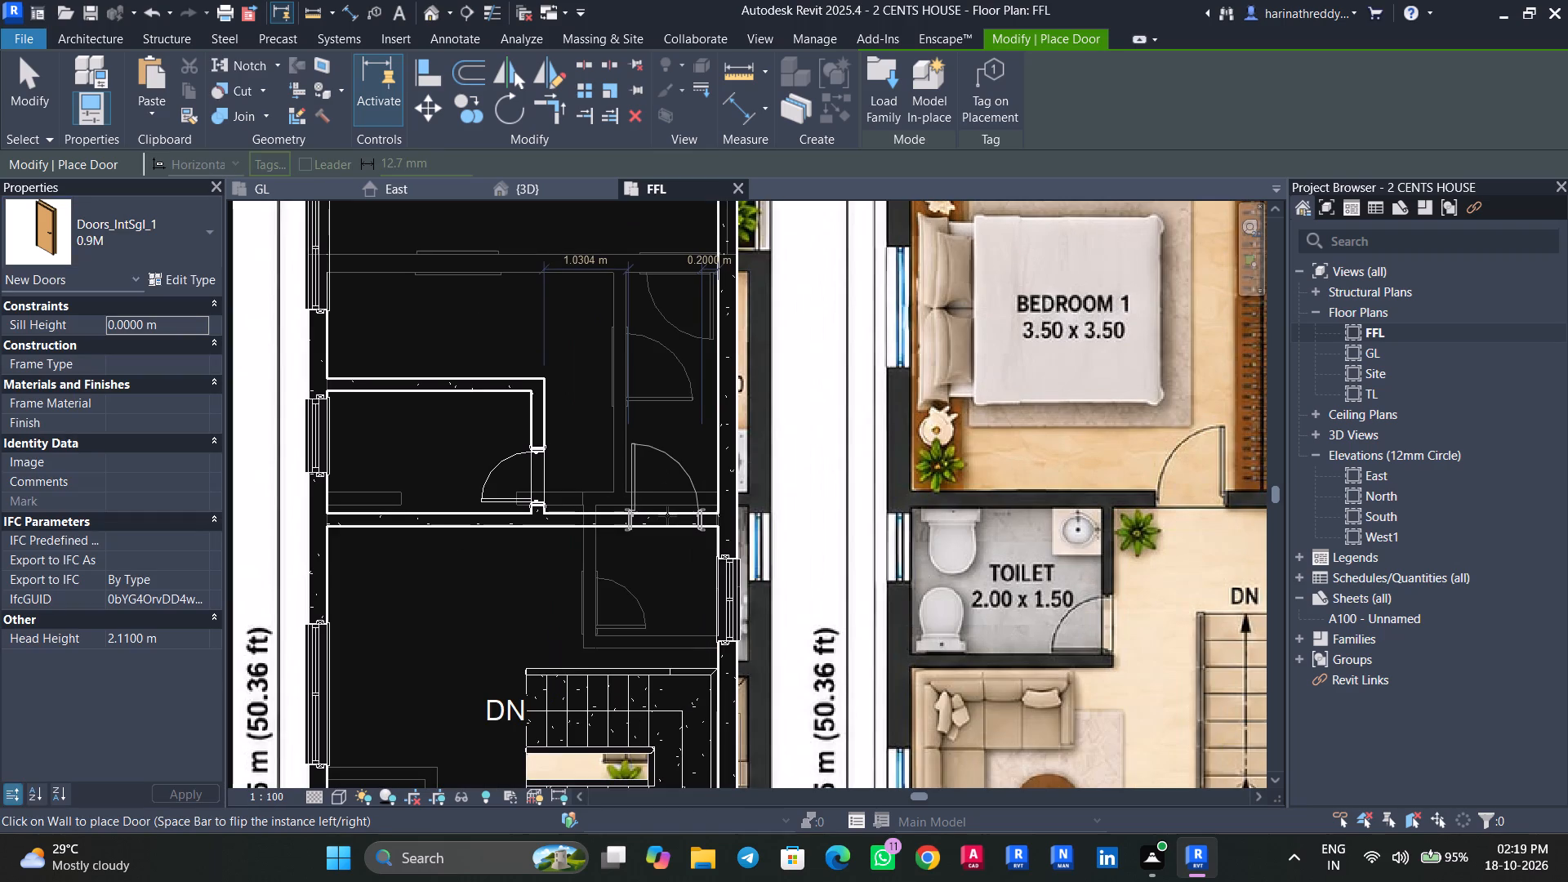
key(space)
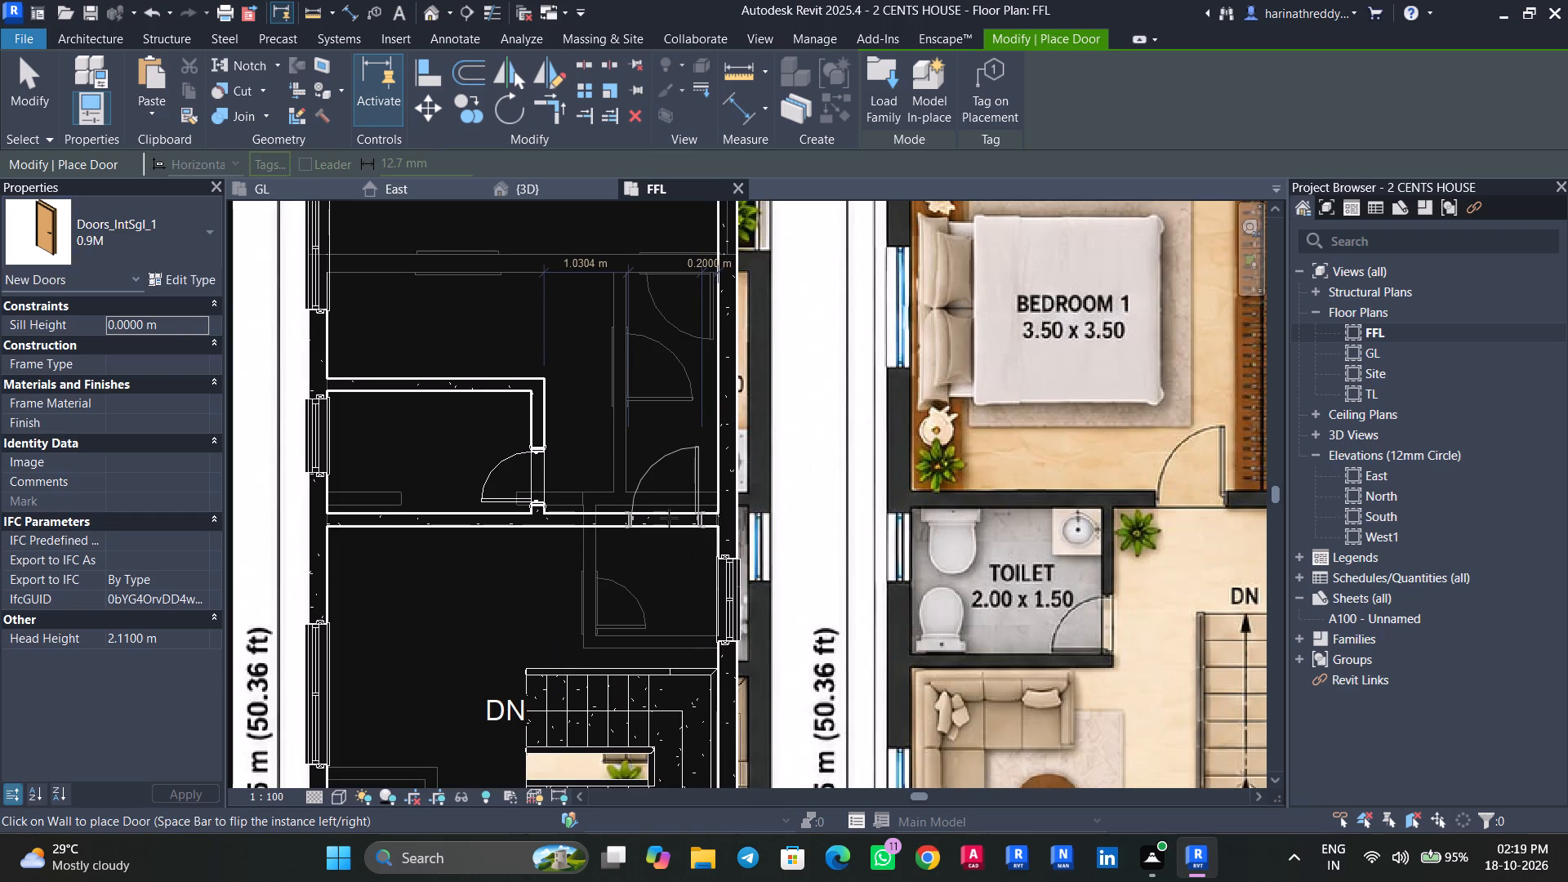
scroll(669, 518, down, 4)
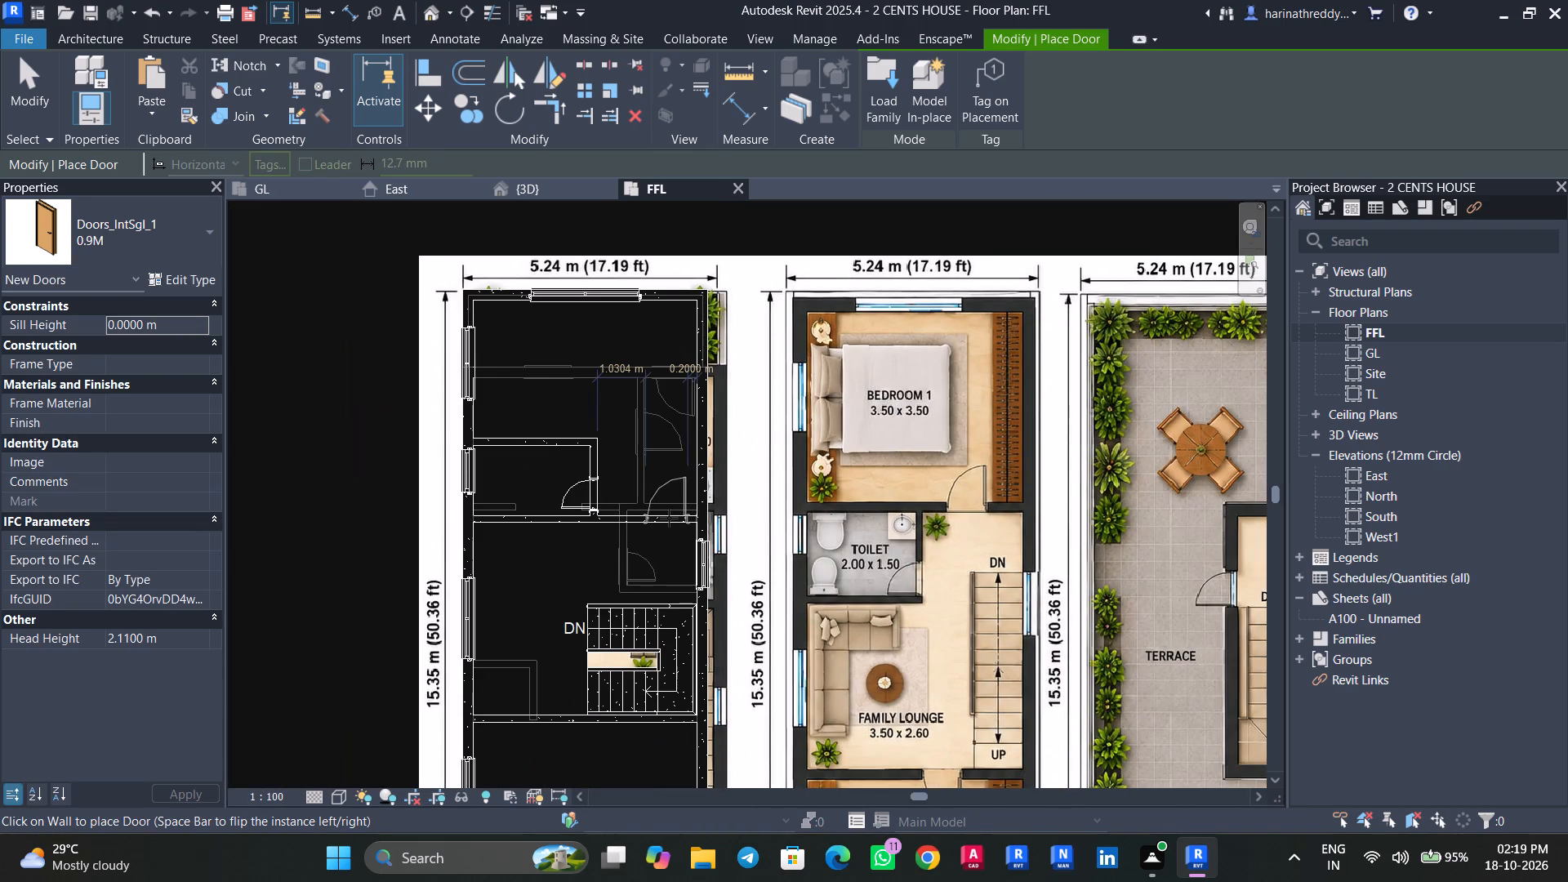
click(669, 518)
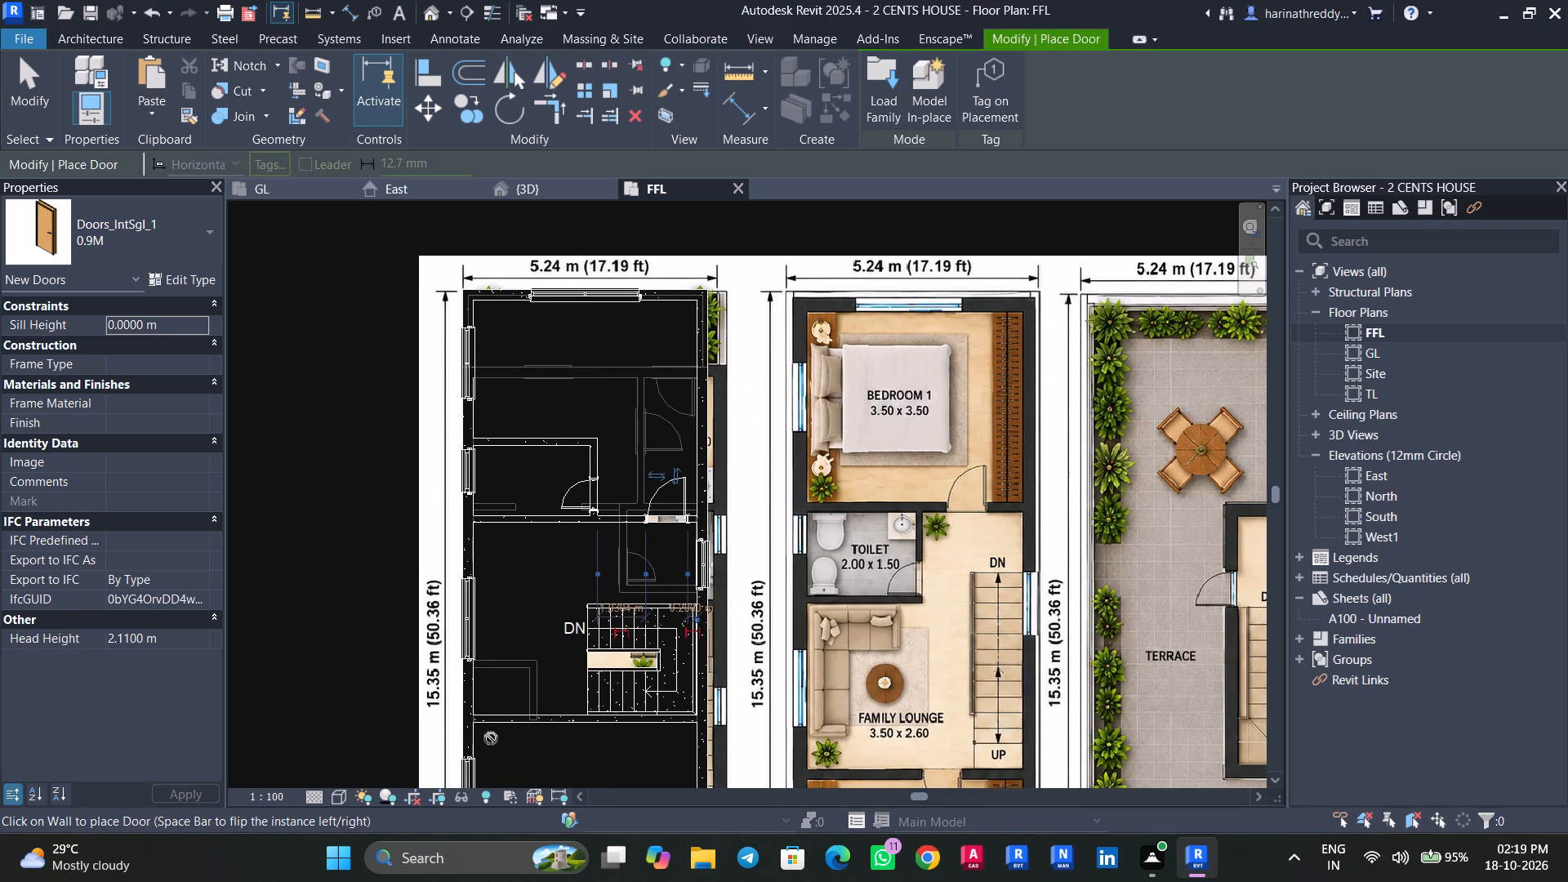
Place another Doors_IntSgl_1 0.9M door near the west end of Bedroom 2's north wall, swinging into the bedroom.
scroll(499, 723, up, 3)
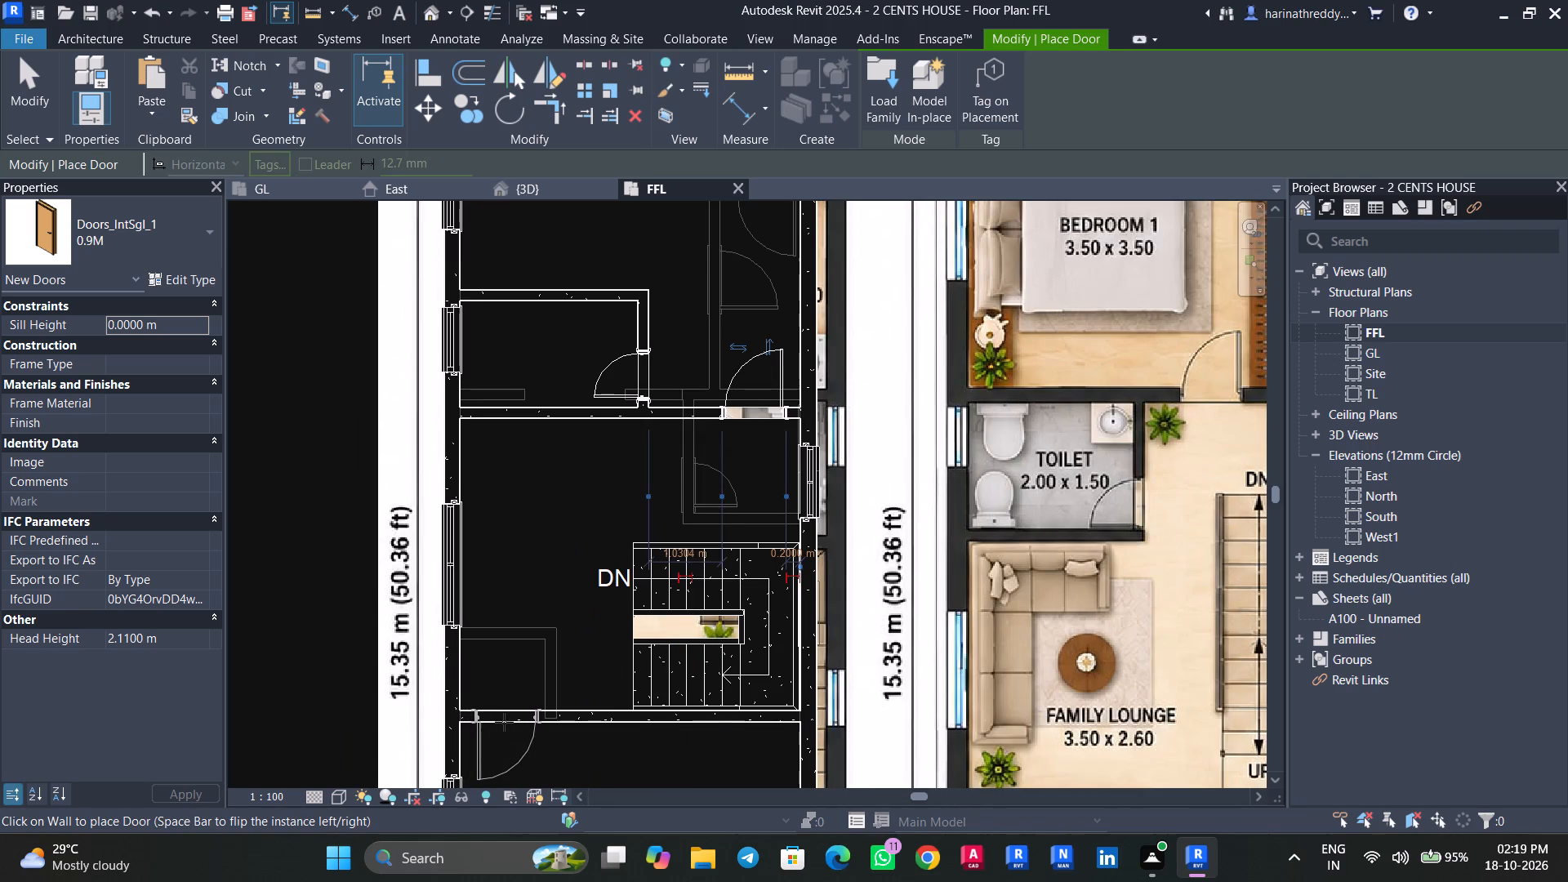
click(504, 722)
key(Escape)
key(Escape)
Set the sill height of both 0.9M bedroom doors to 0.15 m.
click(479, 747)
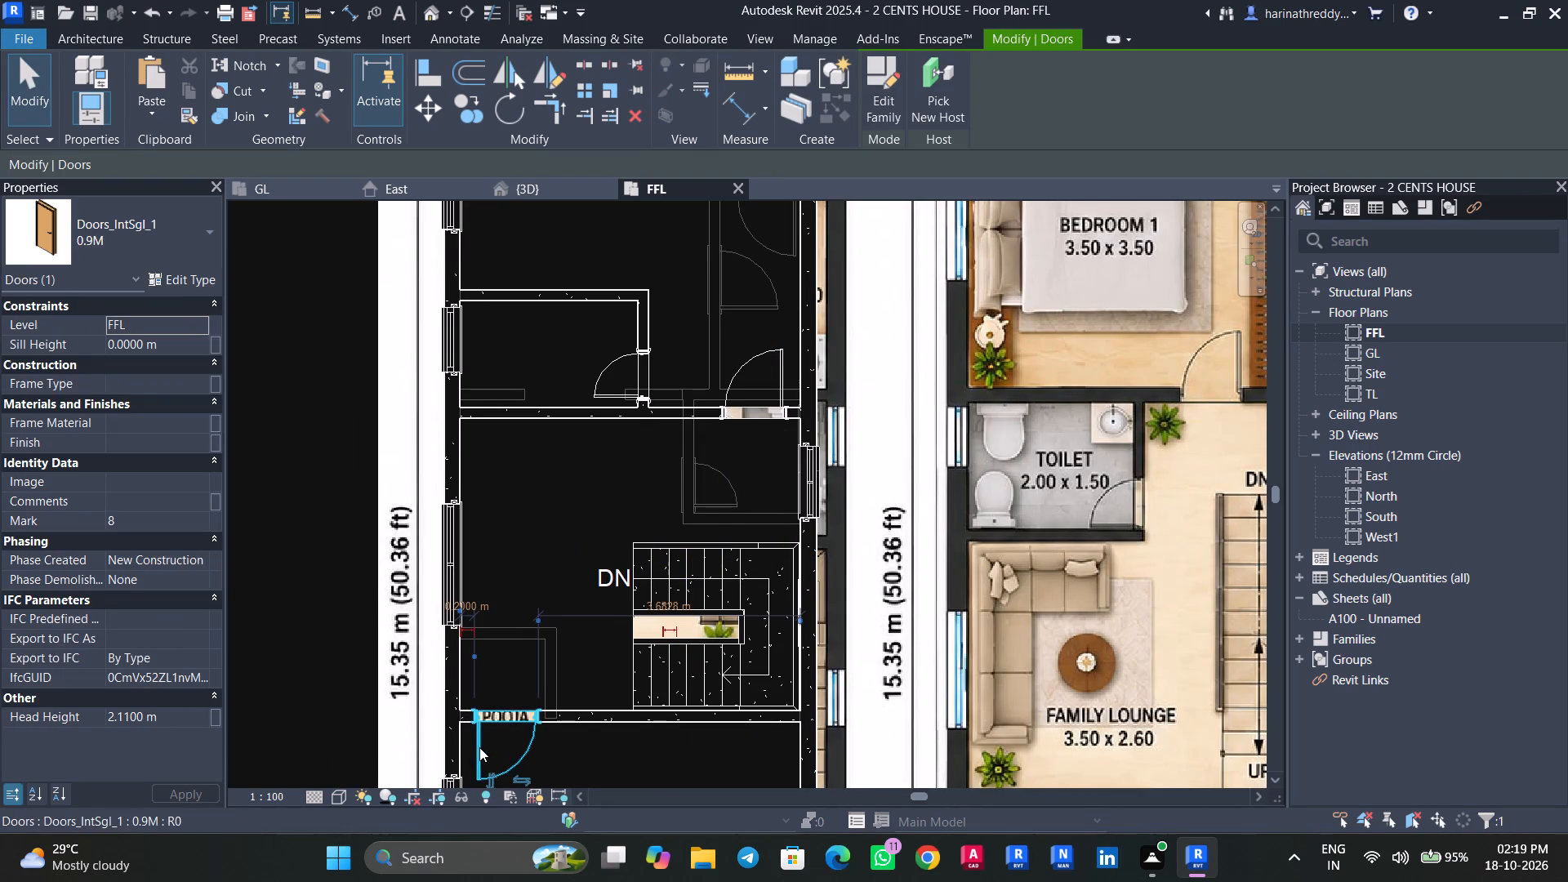
ctrl+click(737, 377)
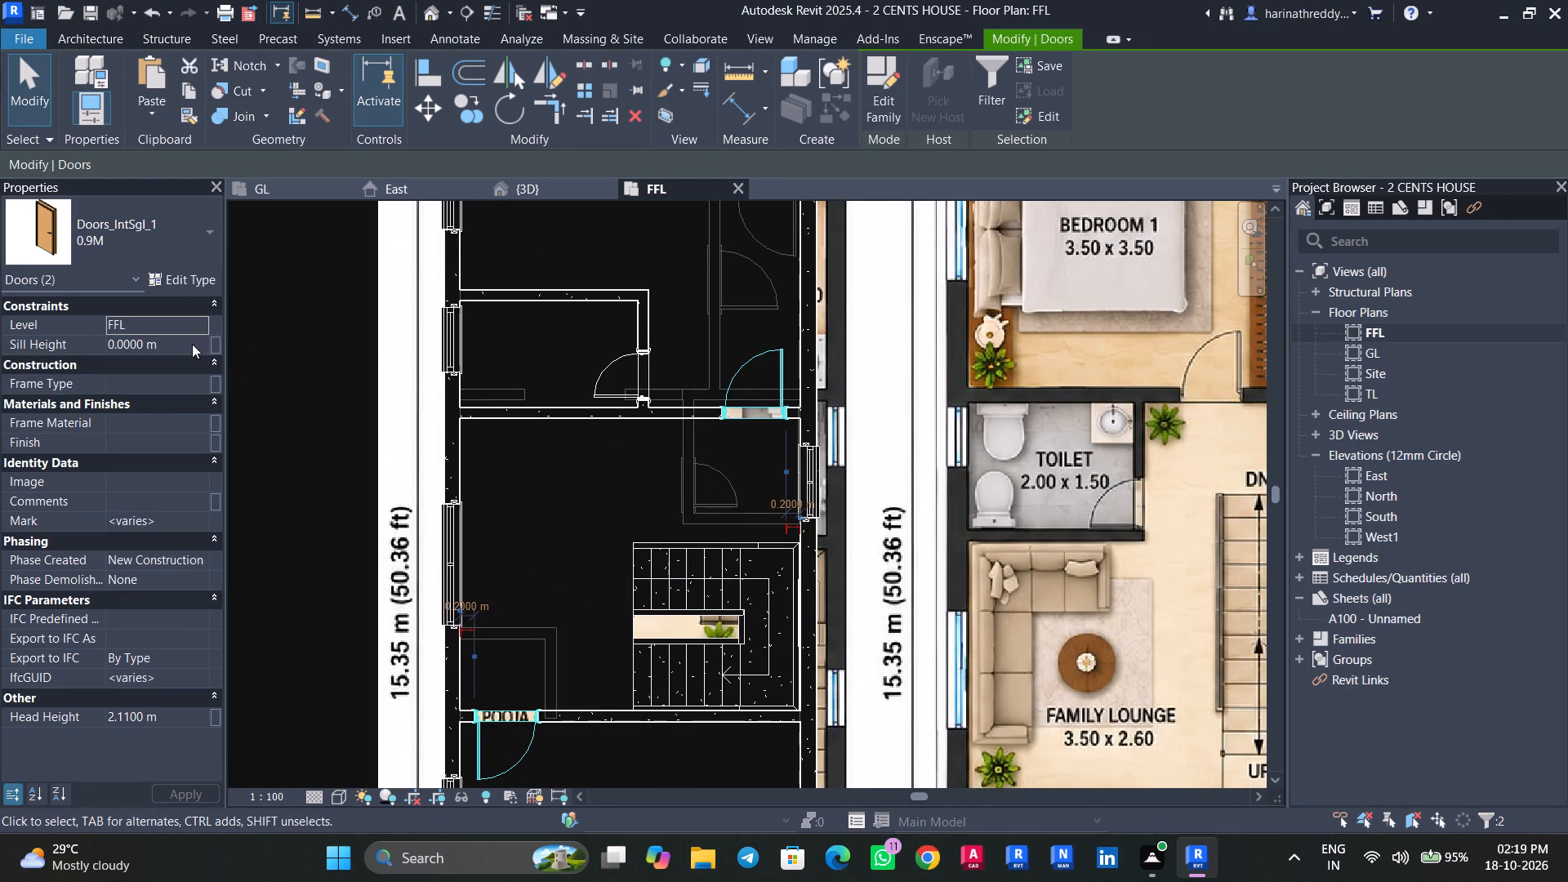
click(191, 344)
text(0.15)
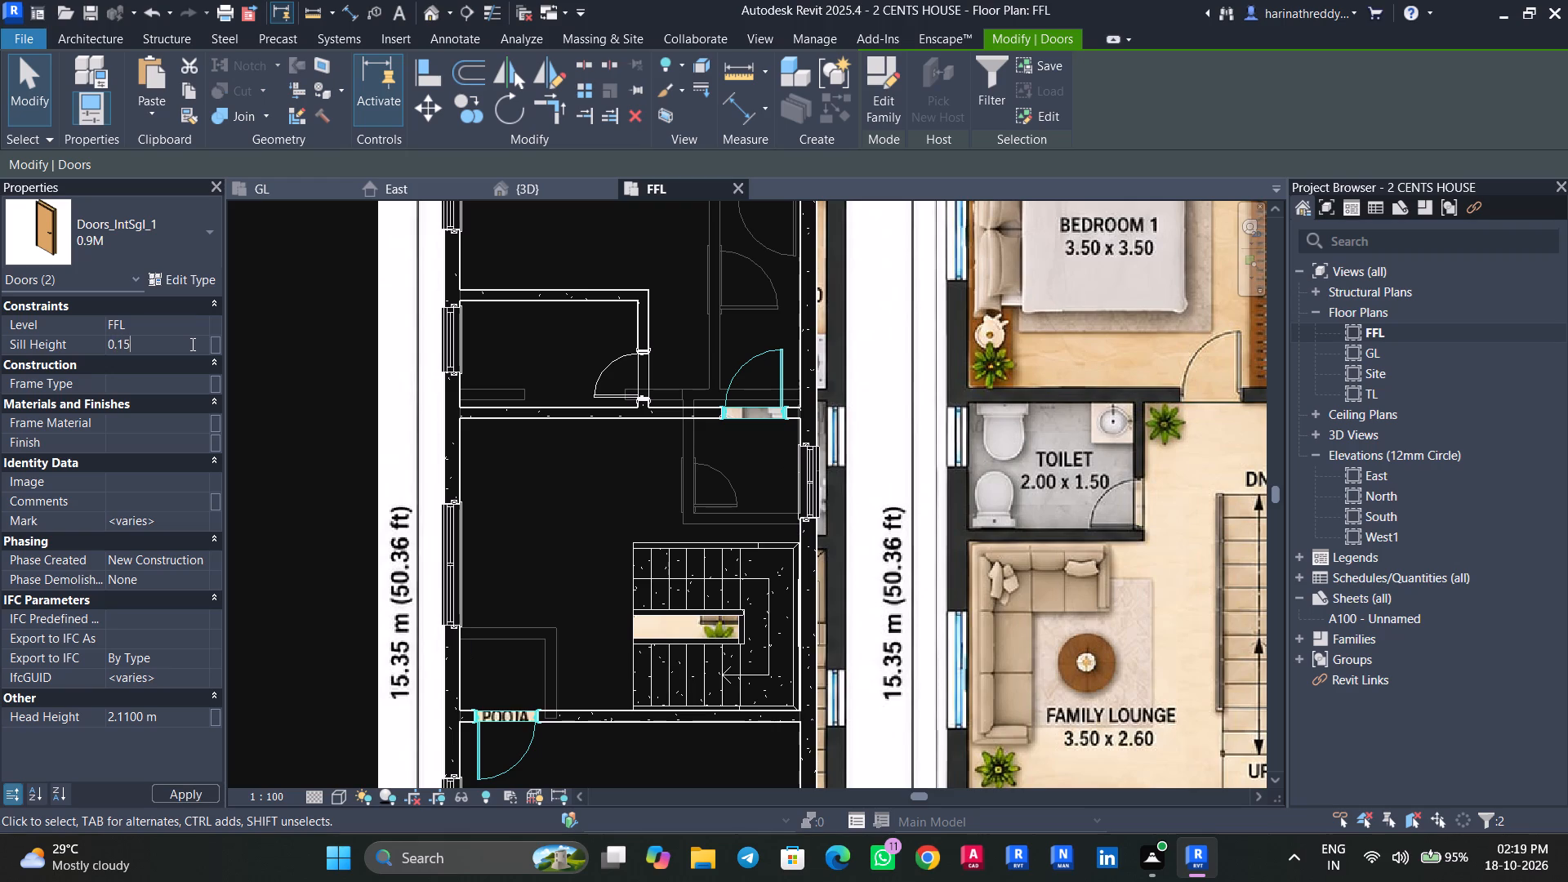
scroll(489, 568, down, 5)
key(Escape)
key(Escape)
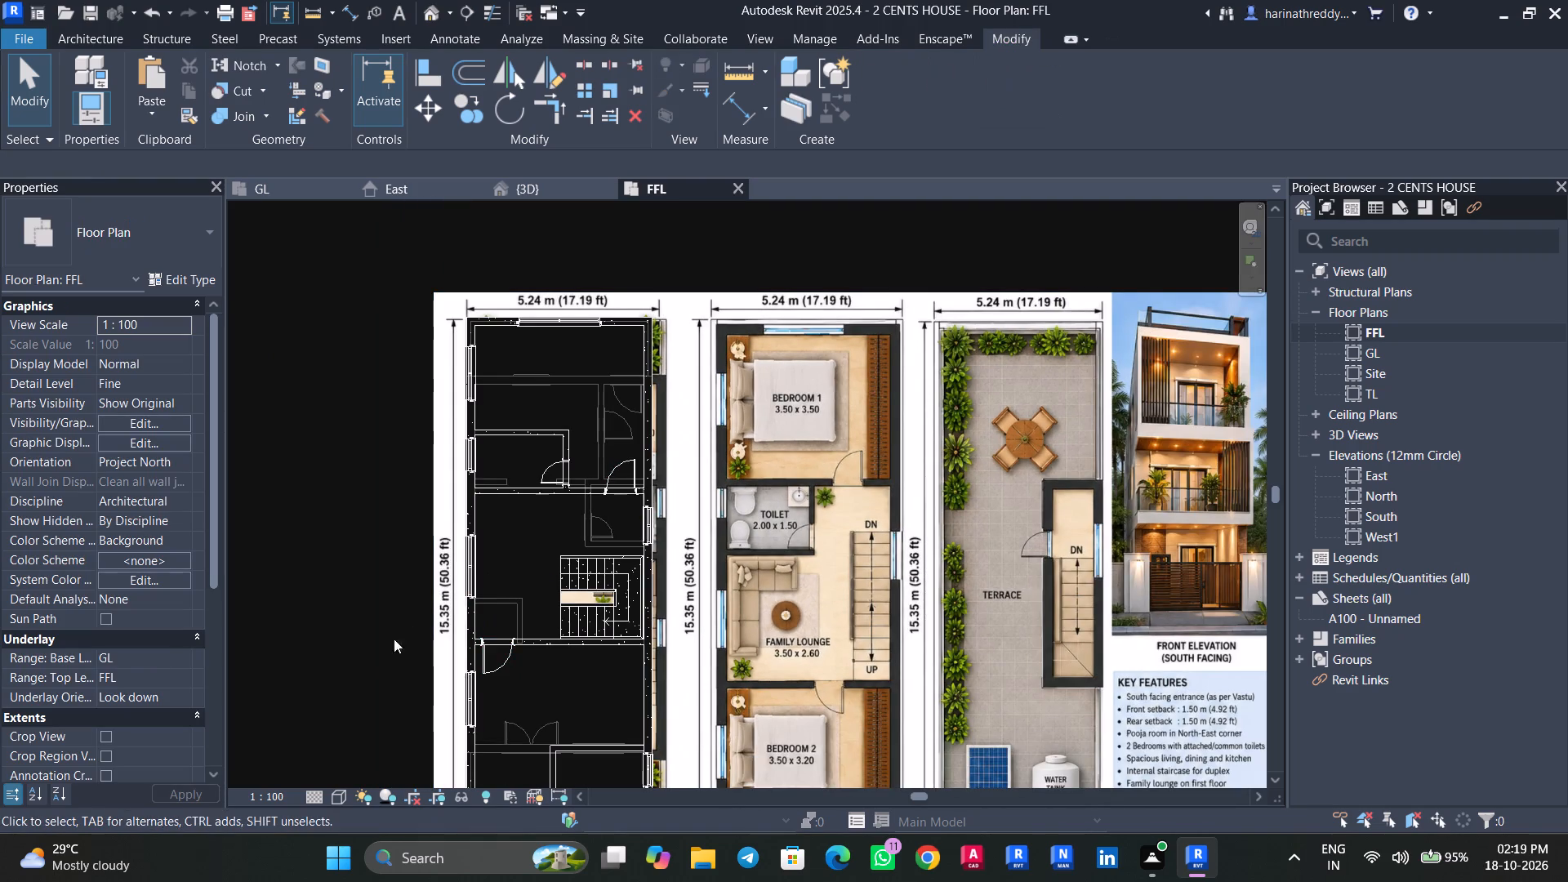
Place a Doors_IntSgl_1 0.7M door with 0.3 m sill height near the south end of Bedroom 2's corner-room west wall, swinging into the corner room.
middle_drag(369, 654, 351, 591)
middle_drag(359, 621, 351, 572)
key(d)
key(r)
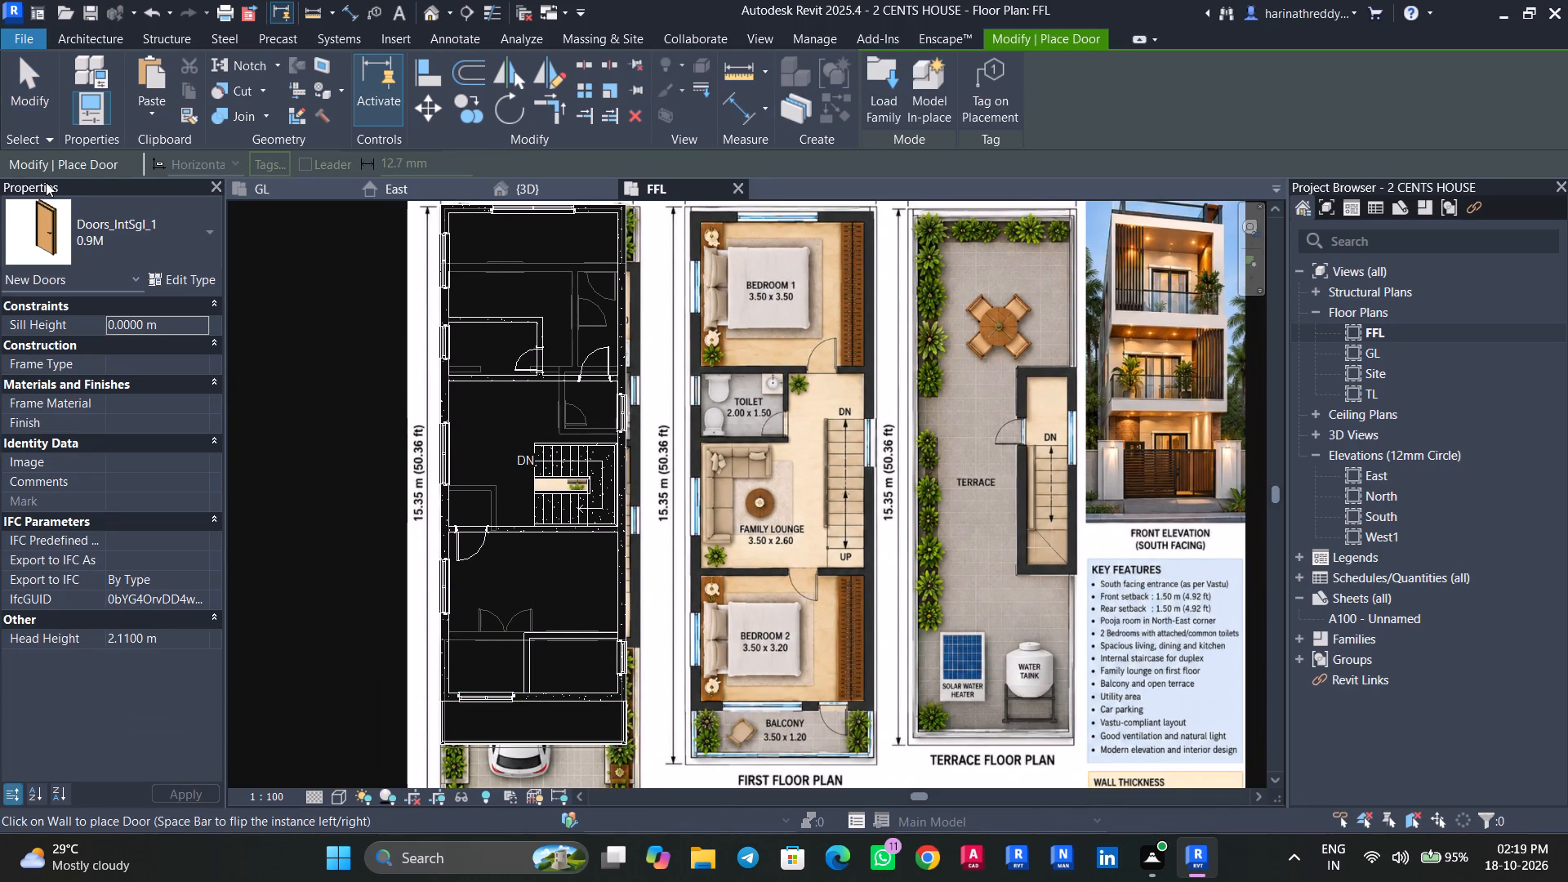
click(46, 182)
click(38, 217)
click(70, 516)
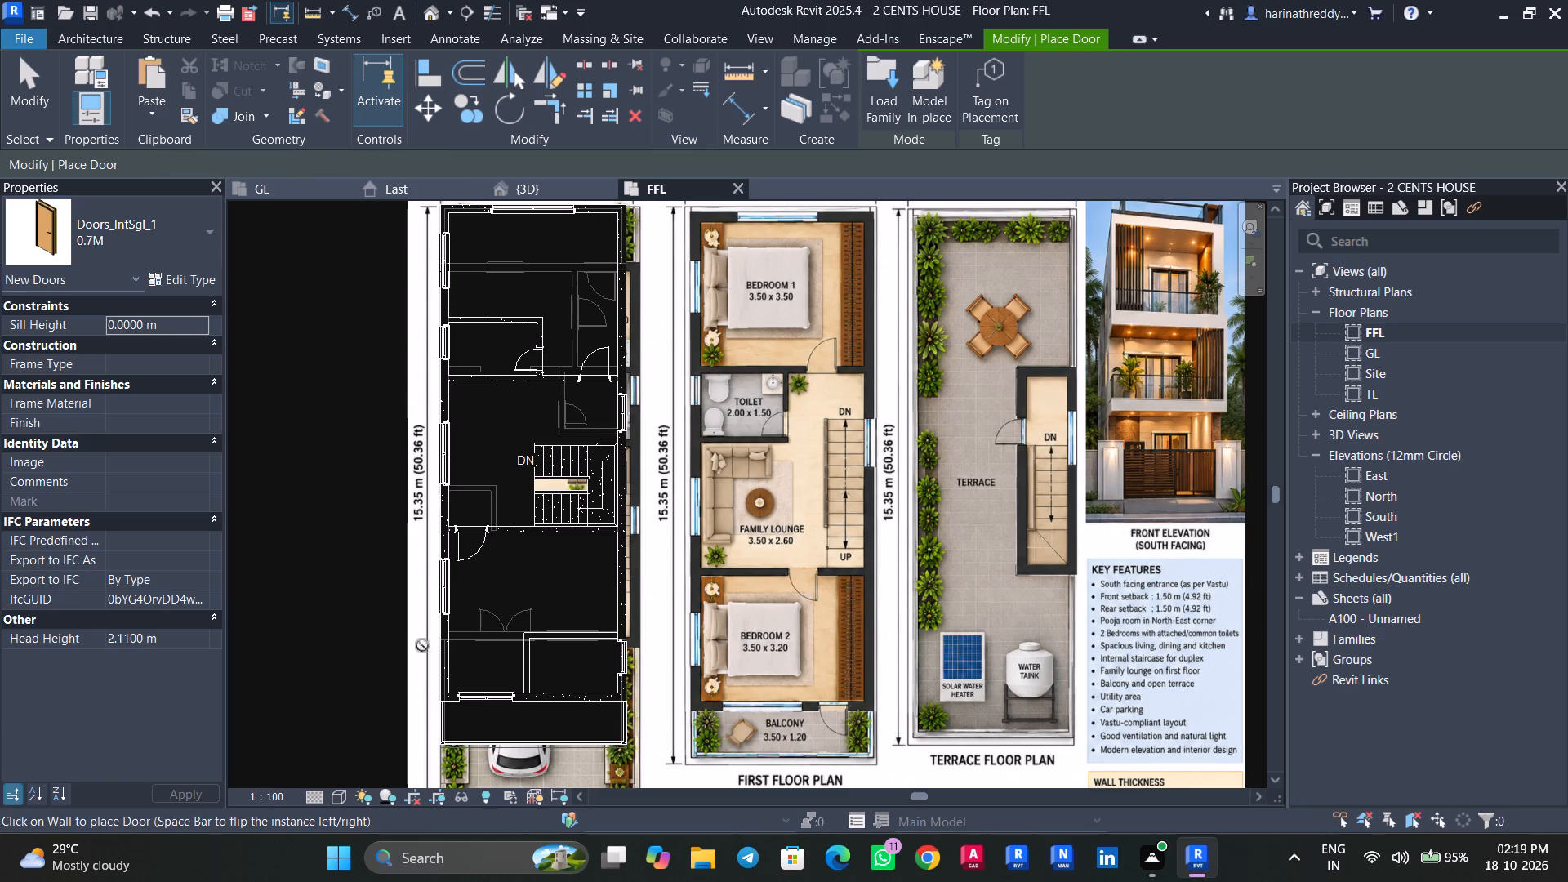
scroll(528, 720, up, 4)
click(198, 321)
text(0.15)
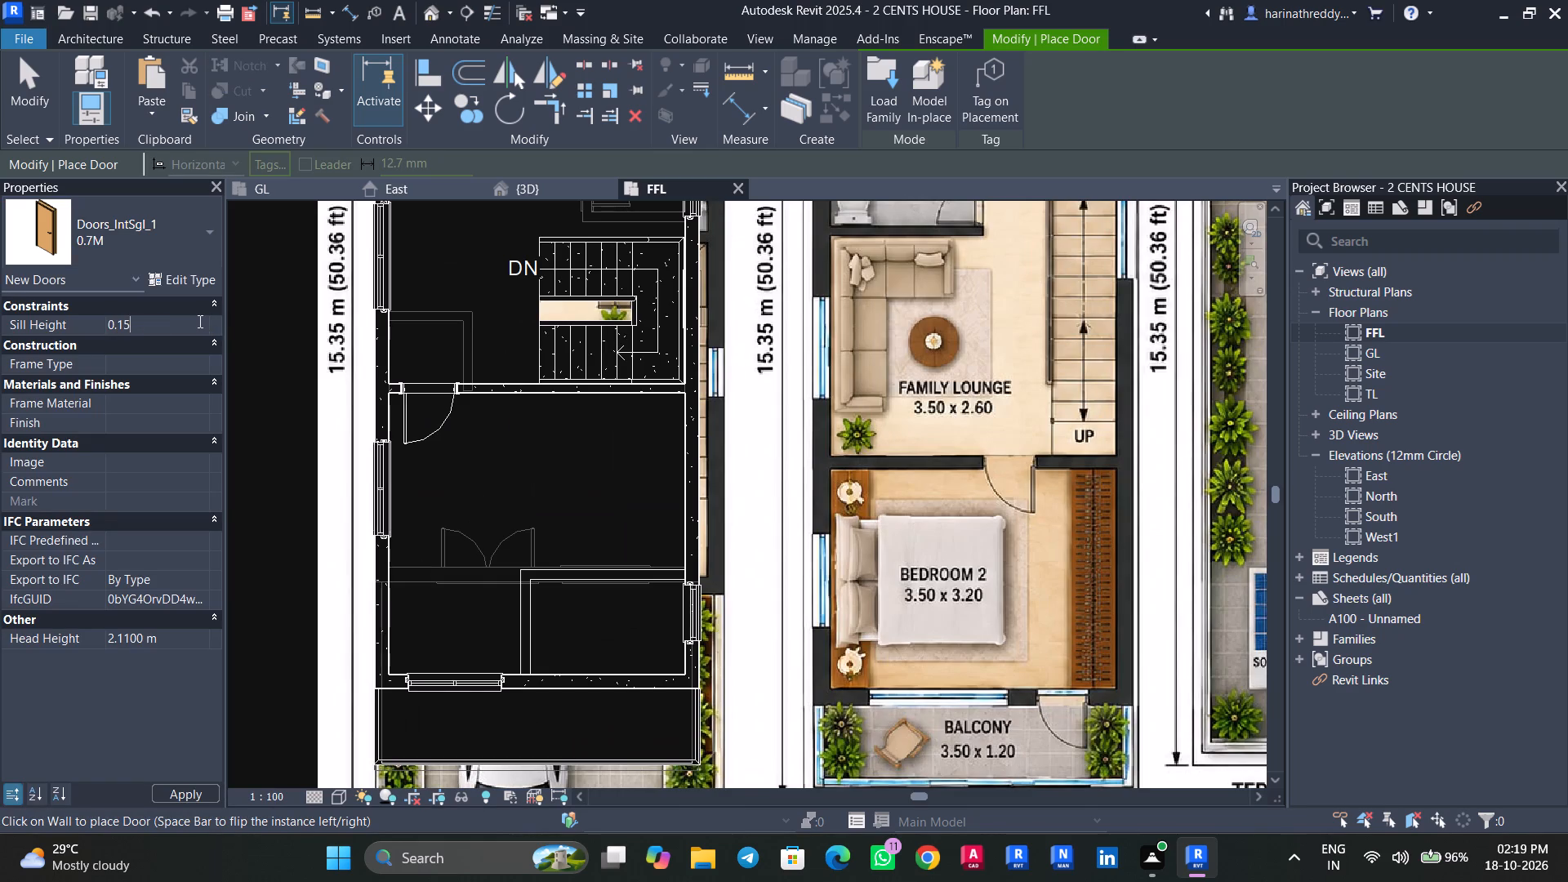
drag(195, 321, 118, 327)
drag(118, 327, 87, 329)
text(0.3)
key(Return)
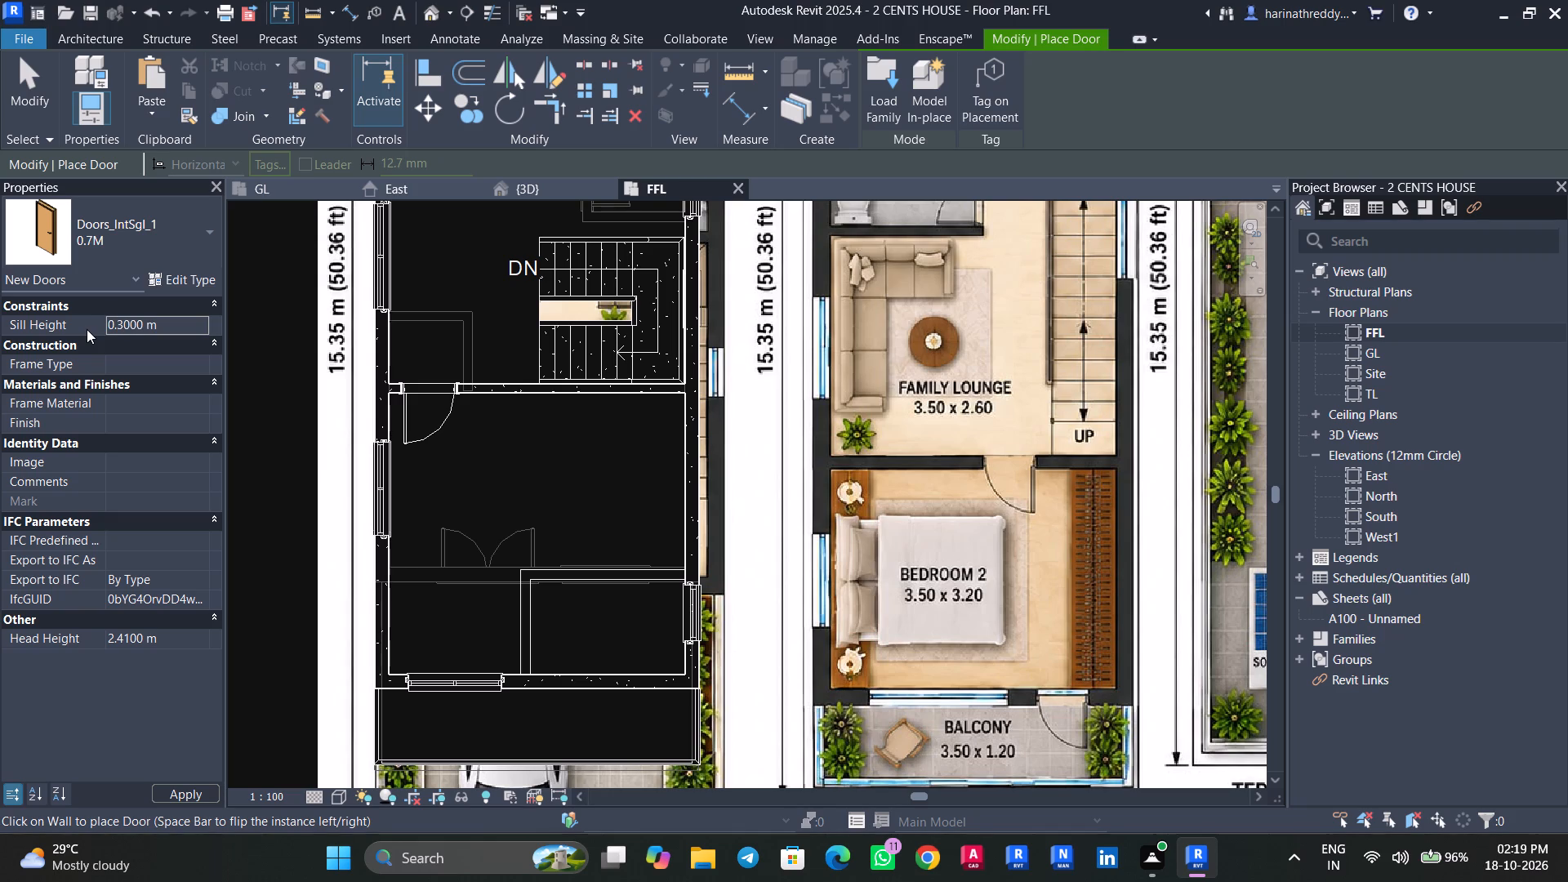
scroll(532, 651, up, 4)
scroll(532, 651, down, 2)
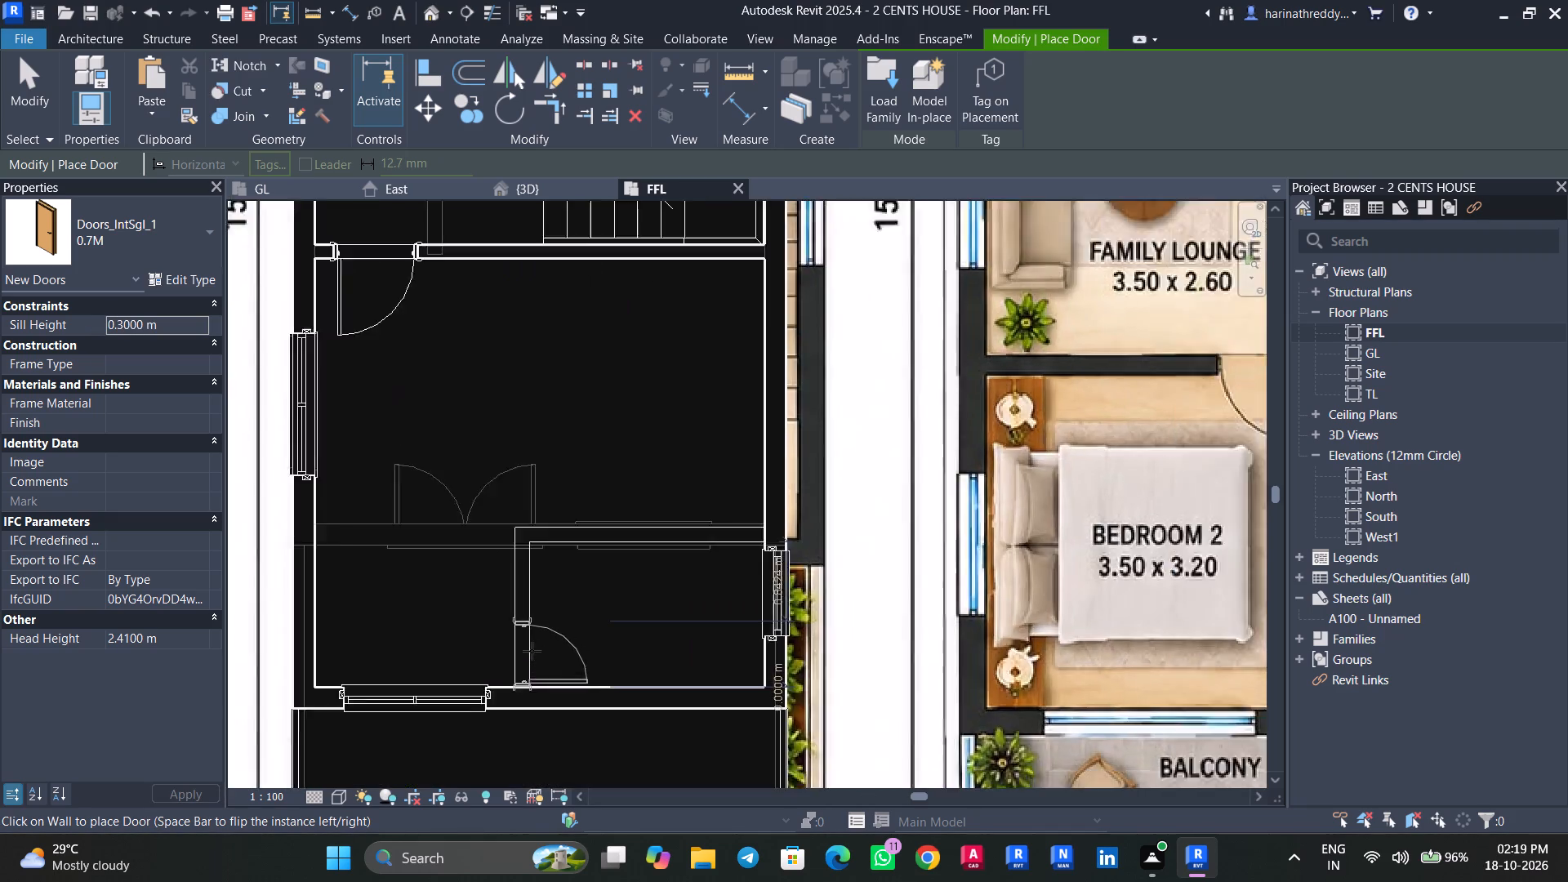
scroll(532, 651, down, 3)
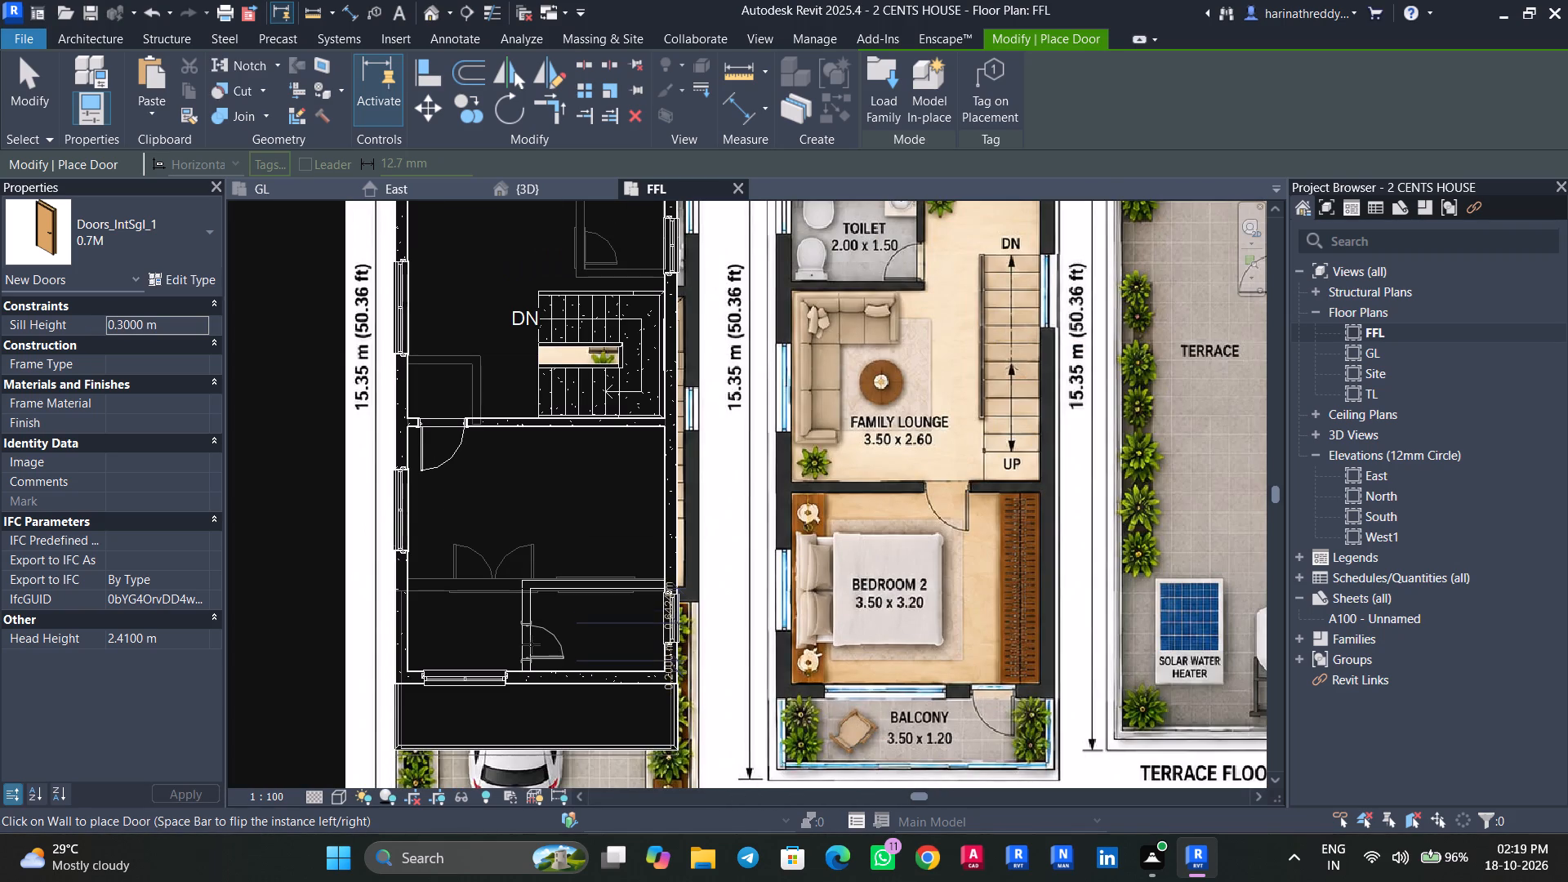
key(space)
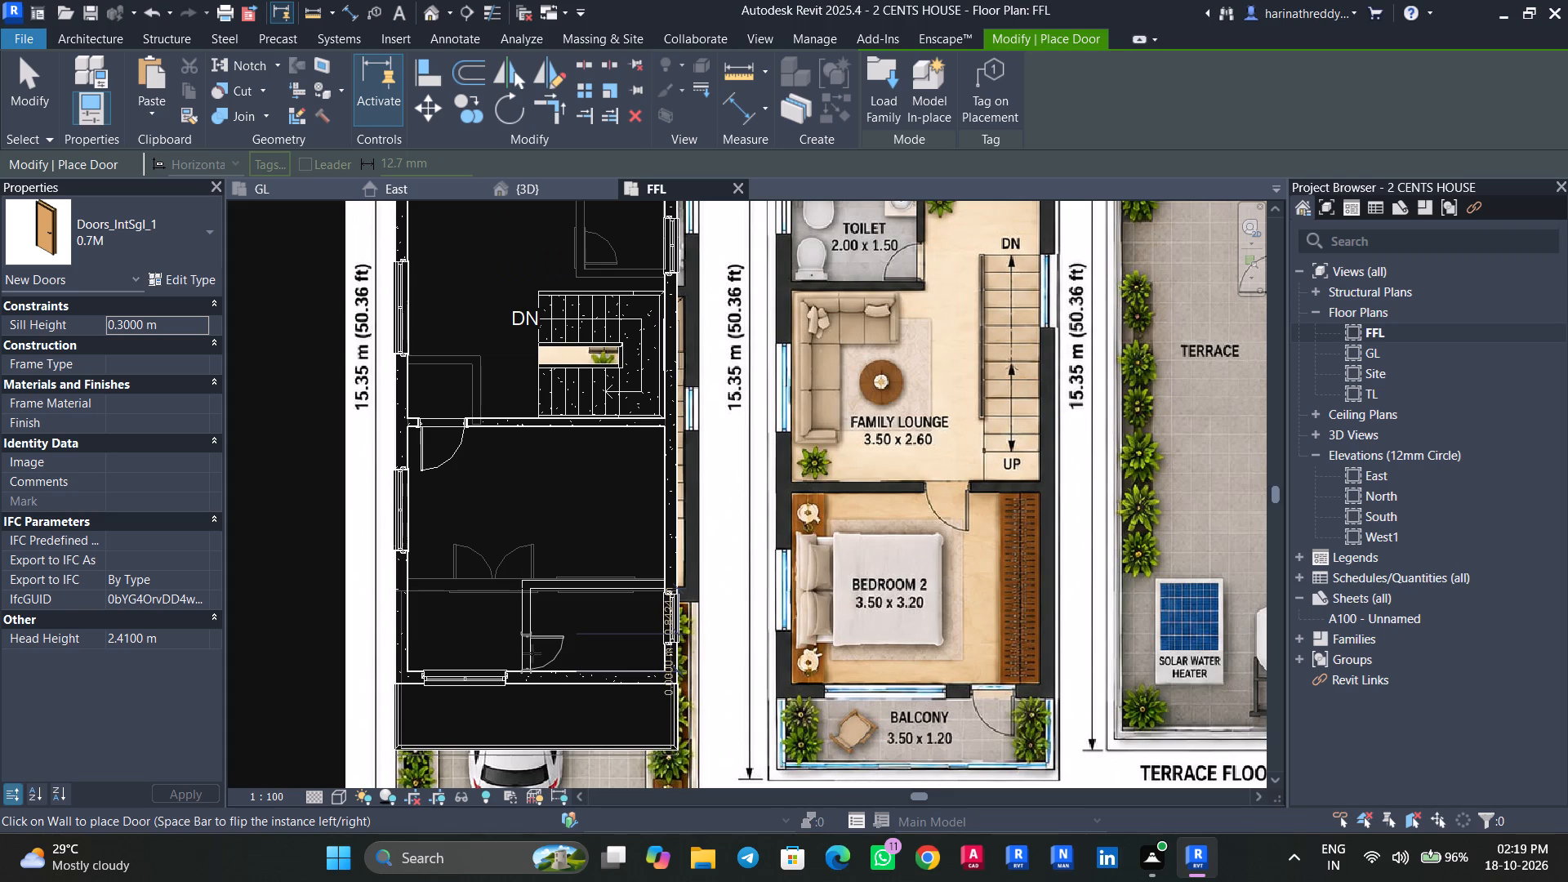
key(space)
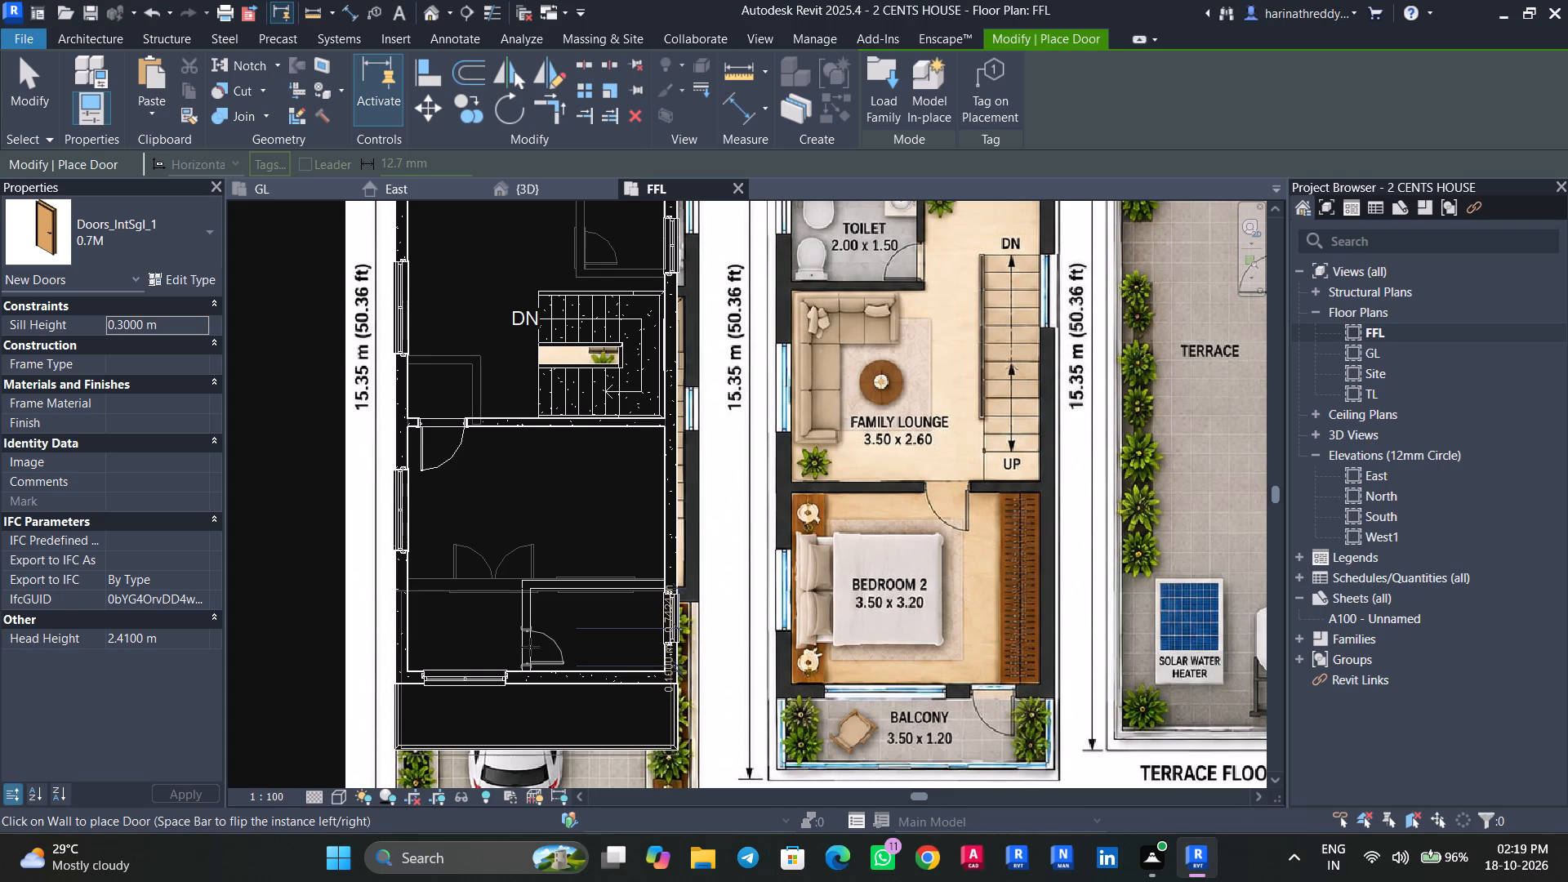
click(530, 647)
key(Escape)
key(Escape)
key(Escape)
scroll(476, 603, down, 3)
middle_drag(466, 577, 466, 586)
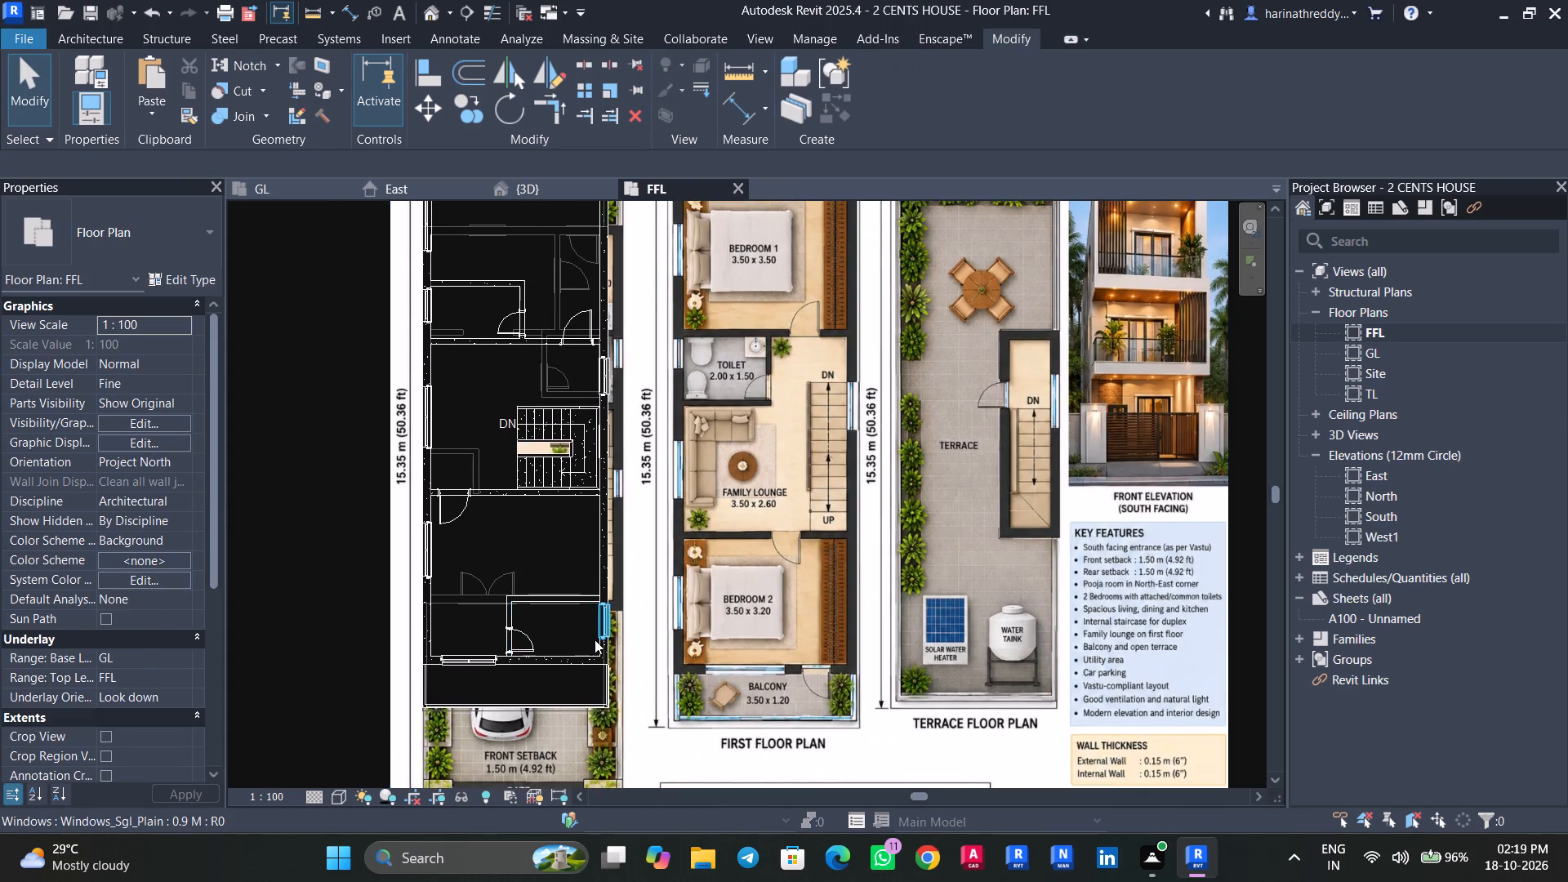
Nudge the 0.9 M window in the corner room's east wall south to about 0.3 m from the room's north wall.
scroll(596, 639, up, 4)
click(605, 626)
scroll(605, 626, up, 4)
key(Down)
key(Down)
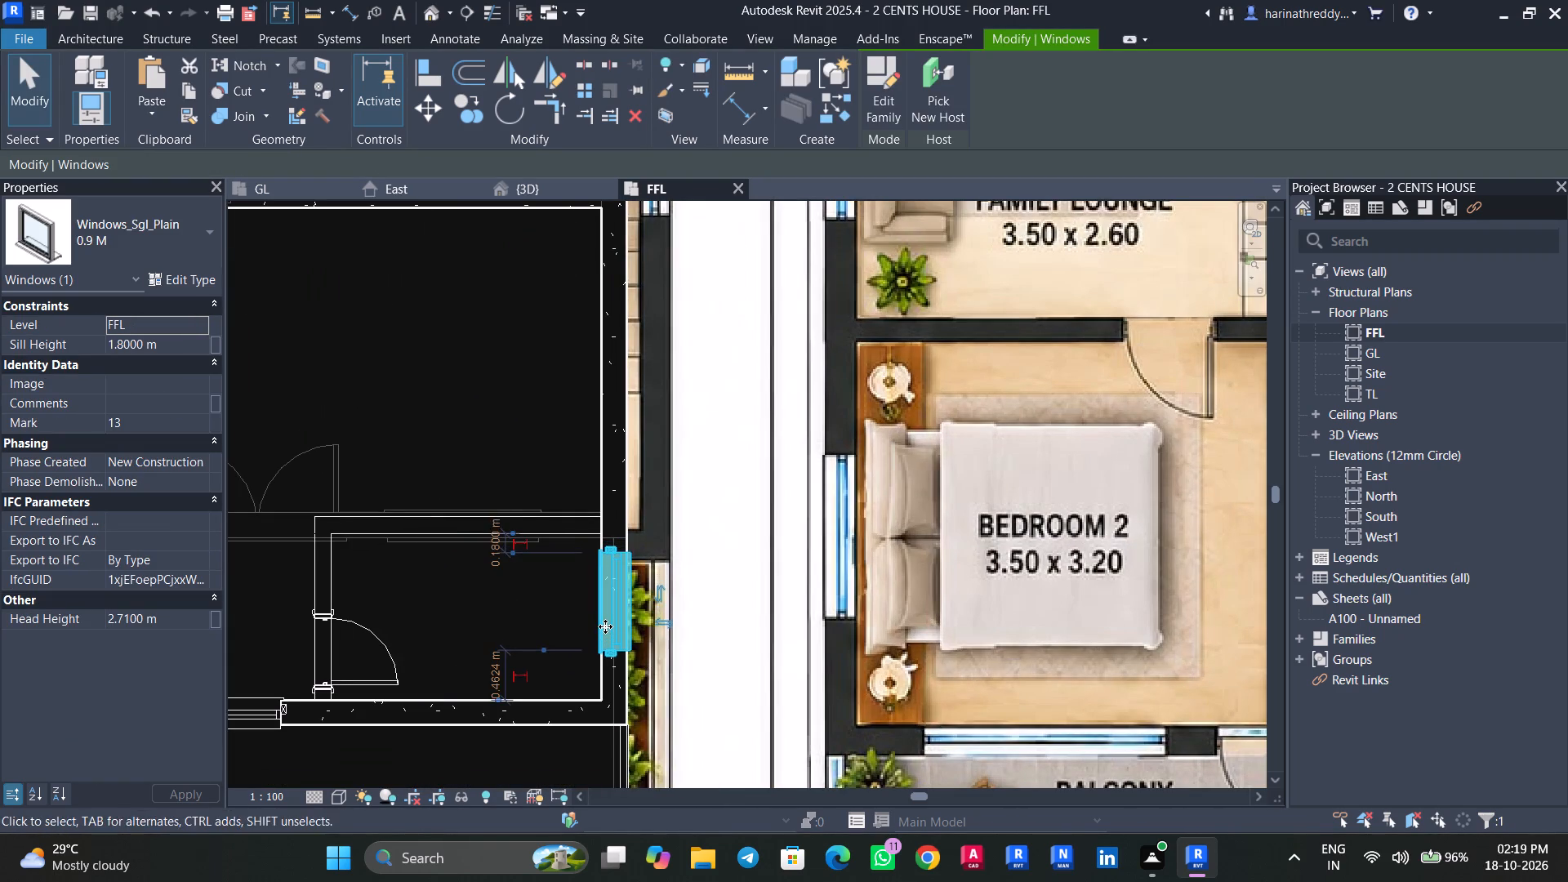
key(Down)
key(Down)
key(Down)
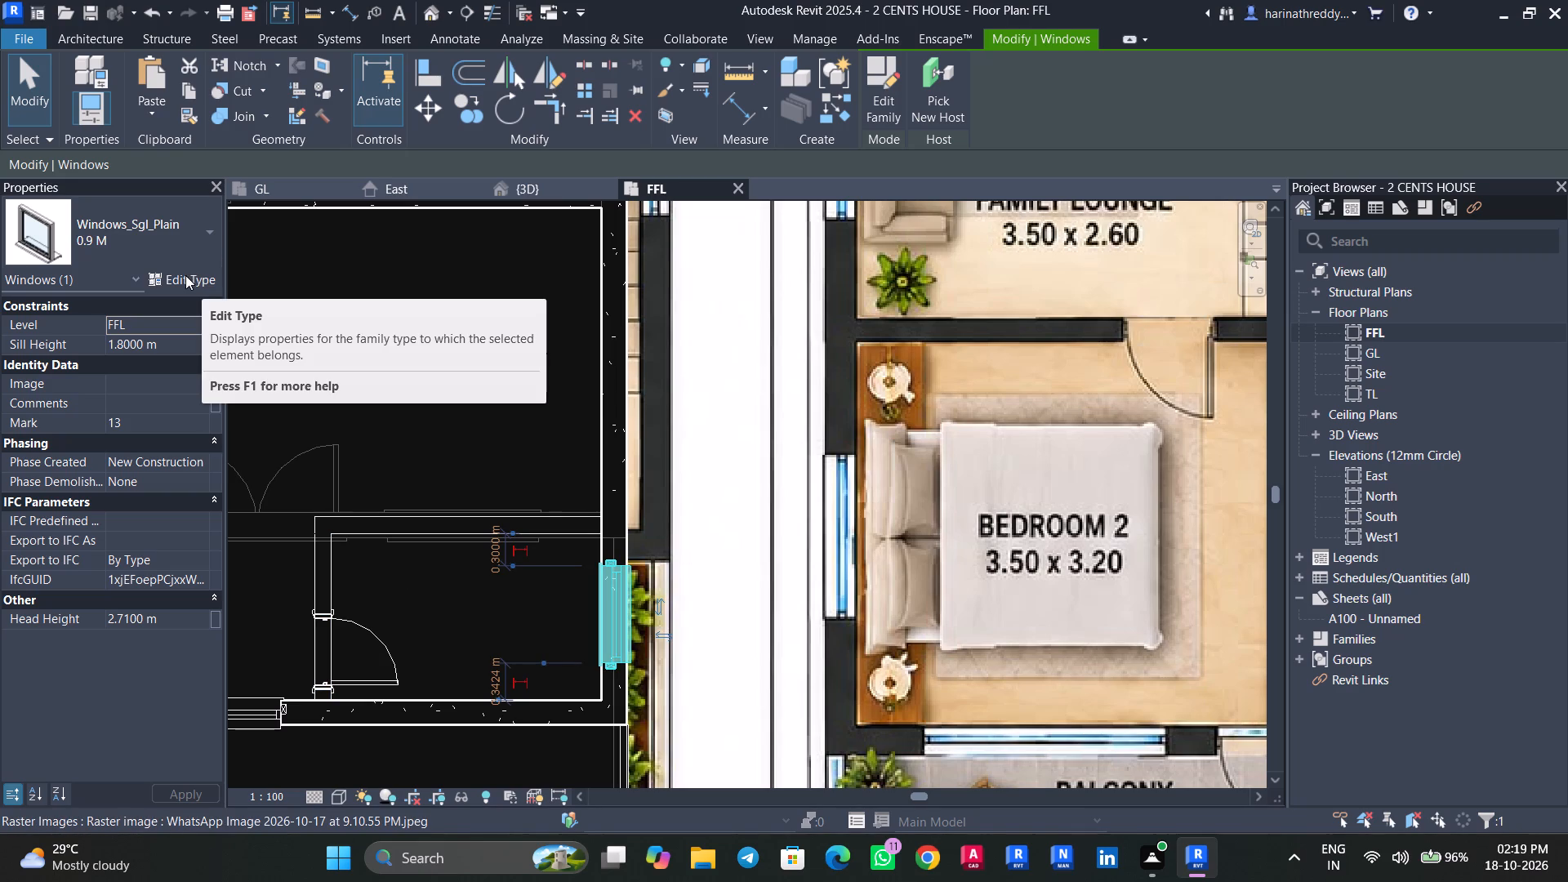
key(Escape)
key(Escape)
Nudge the 0.9 M window in the Bedroom 1 toilet's west wall south until roughly centred between the toilet's north and south walls.
scroll(386, 461, down, 7)
middle_drag(418, 494, 479, 557)
scroll(397, 318, up, 1)
middle_drag(429, 421, 457, 509)
scroll(355, 301, up, 4)
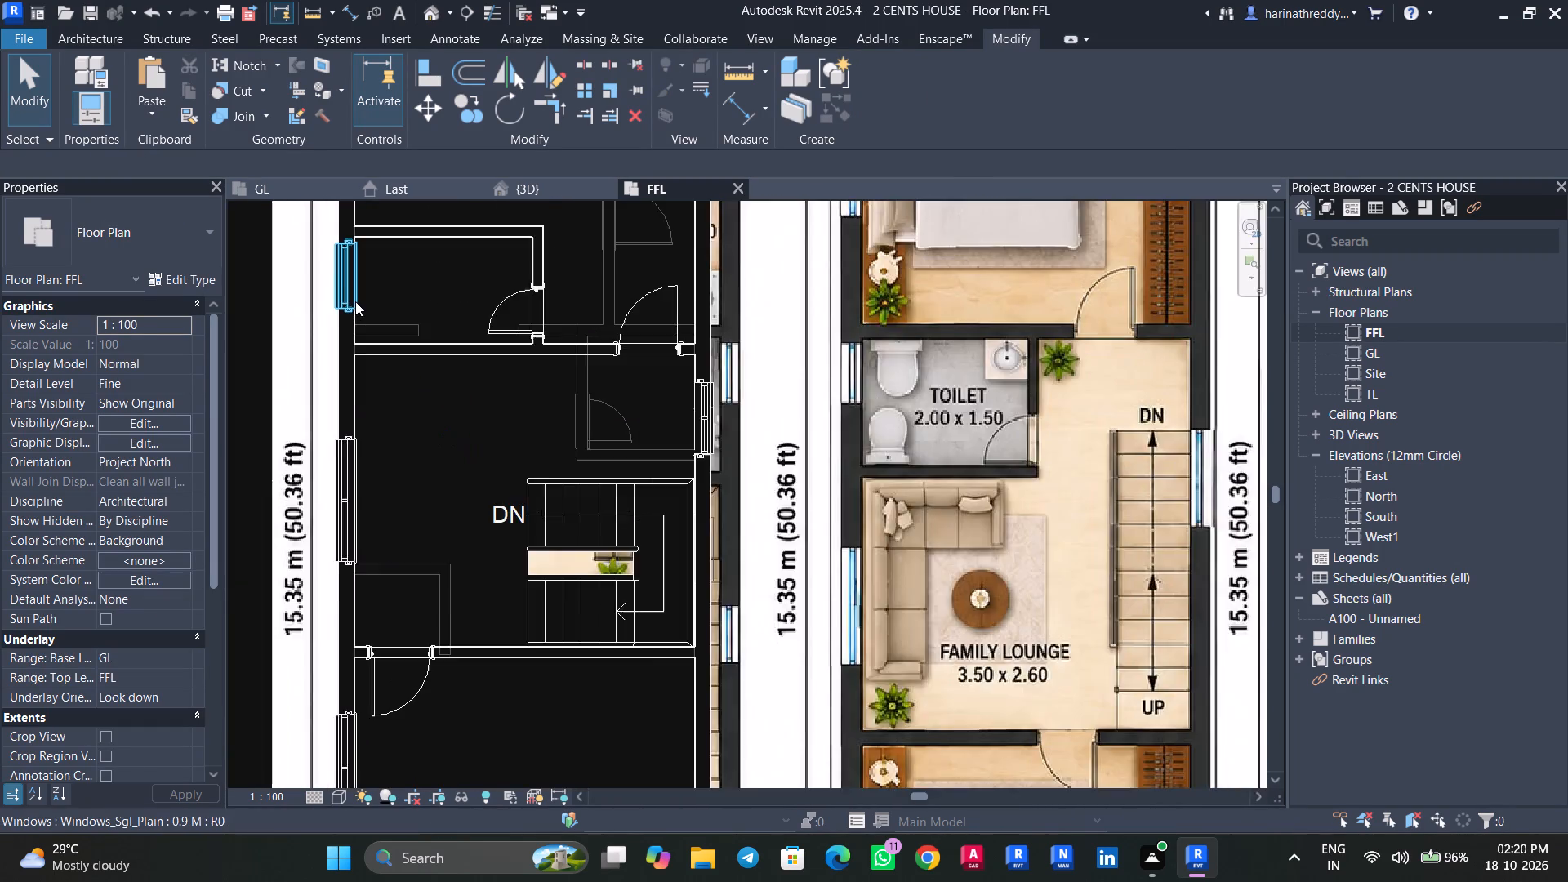
click(355, 301)
scroll(355, 301, up, 5)
middle_drag(355, 302, 400, 436)
key(Down)
key(Down)
key(Down)
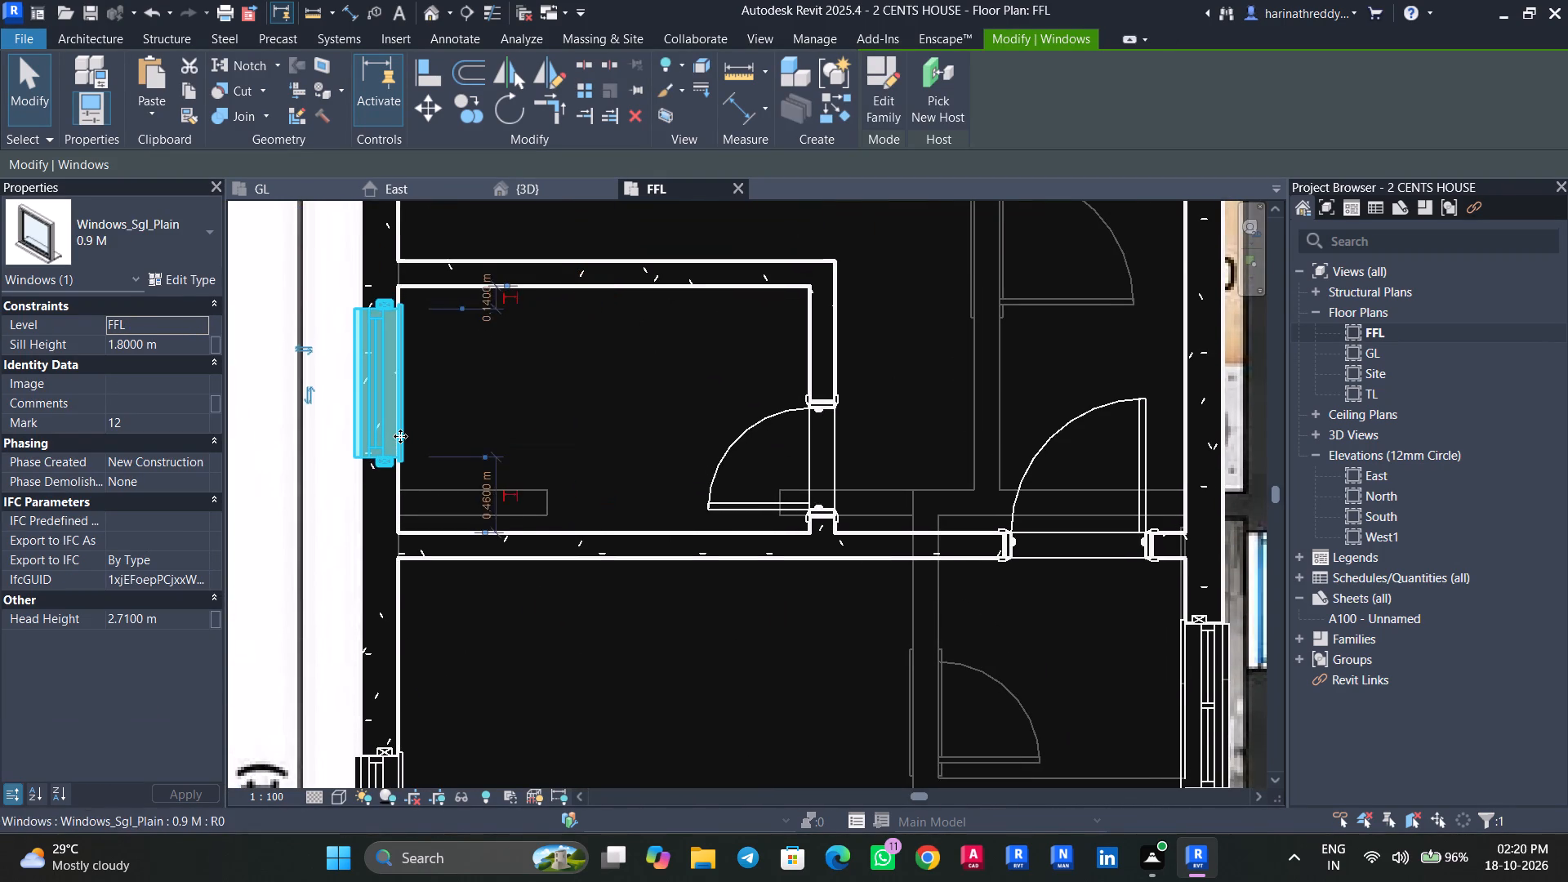
key(Down)
key(Down)
key(Down)
key(Down)
key(Down)
key(Down)
key(Down)
key(Down)
key(Down)
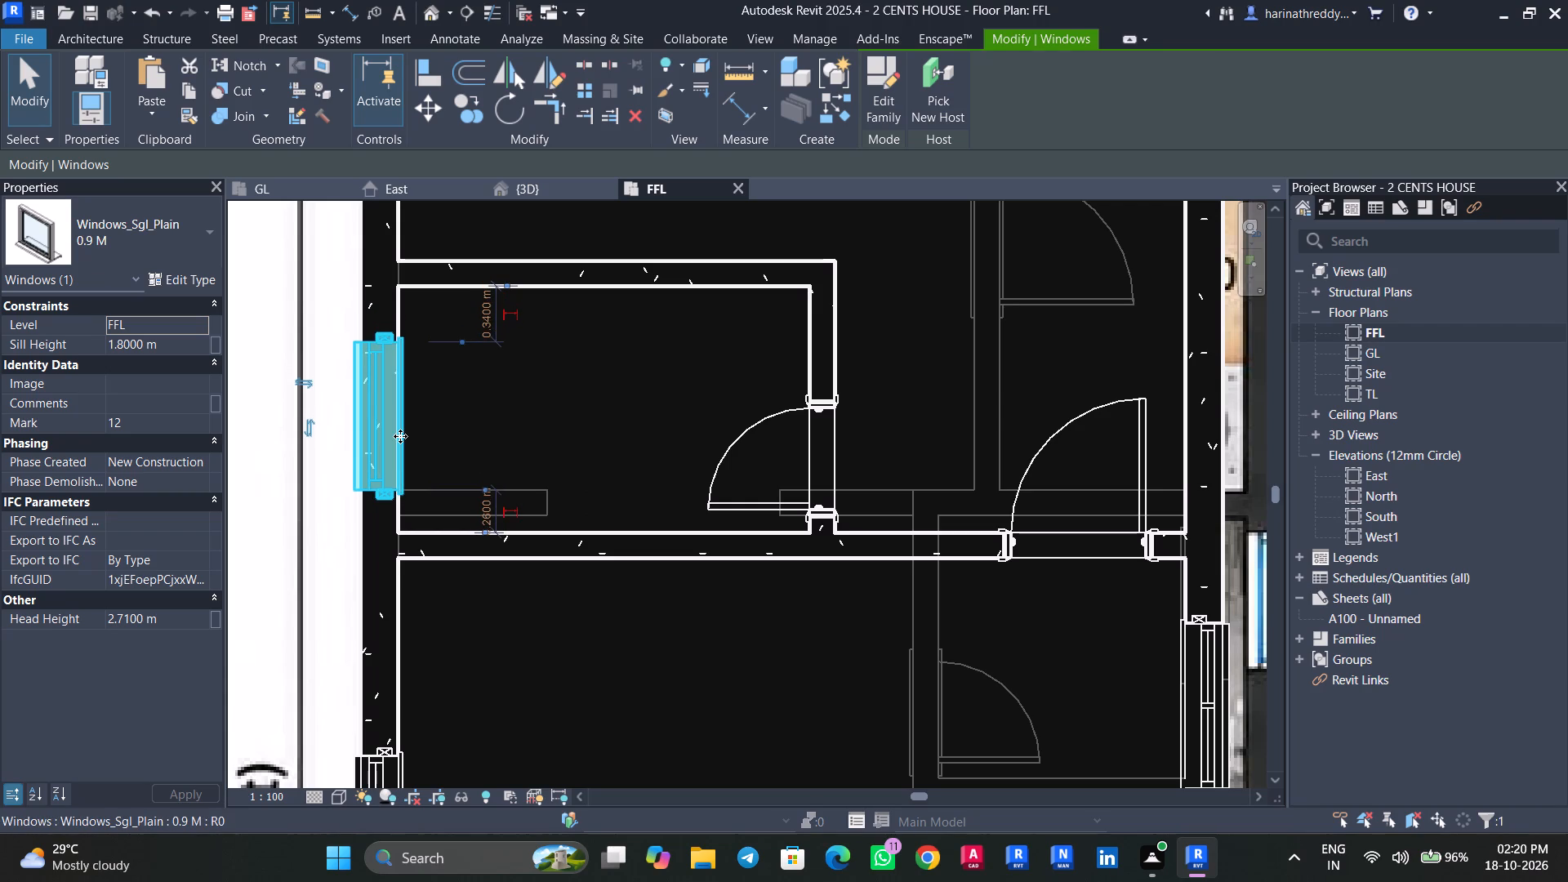
key(Up)
key(Escape)
key(Escape)
scroll(400, 436, down, 5)
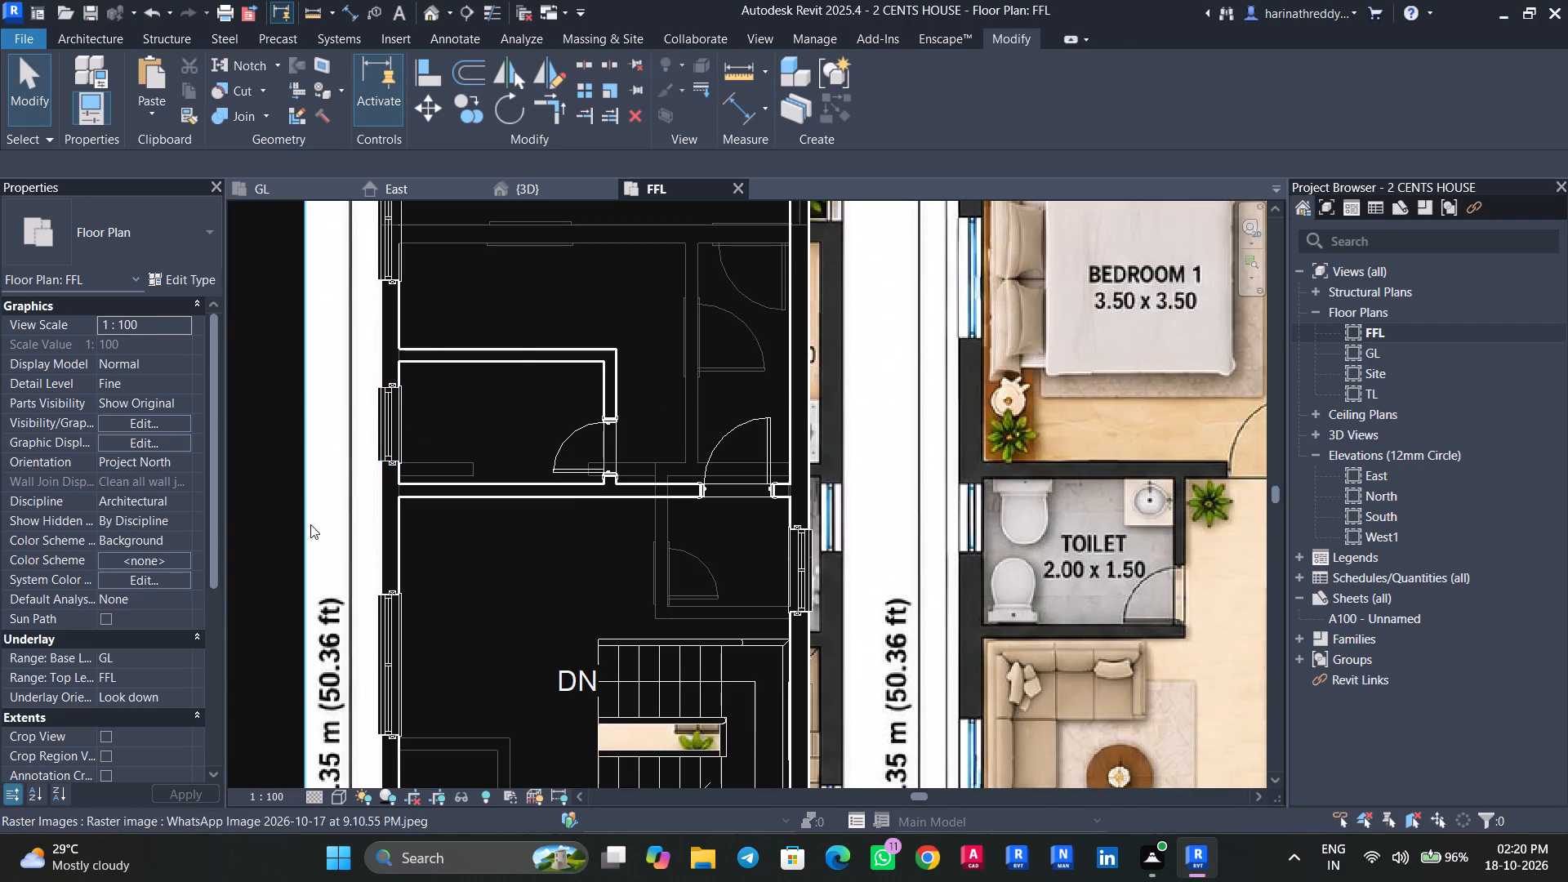
Set the underlay base level of the FFL floor plan to None.
click(188, 657)
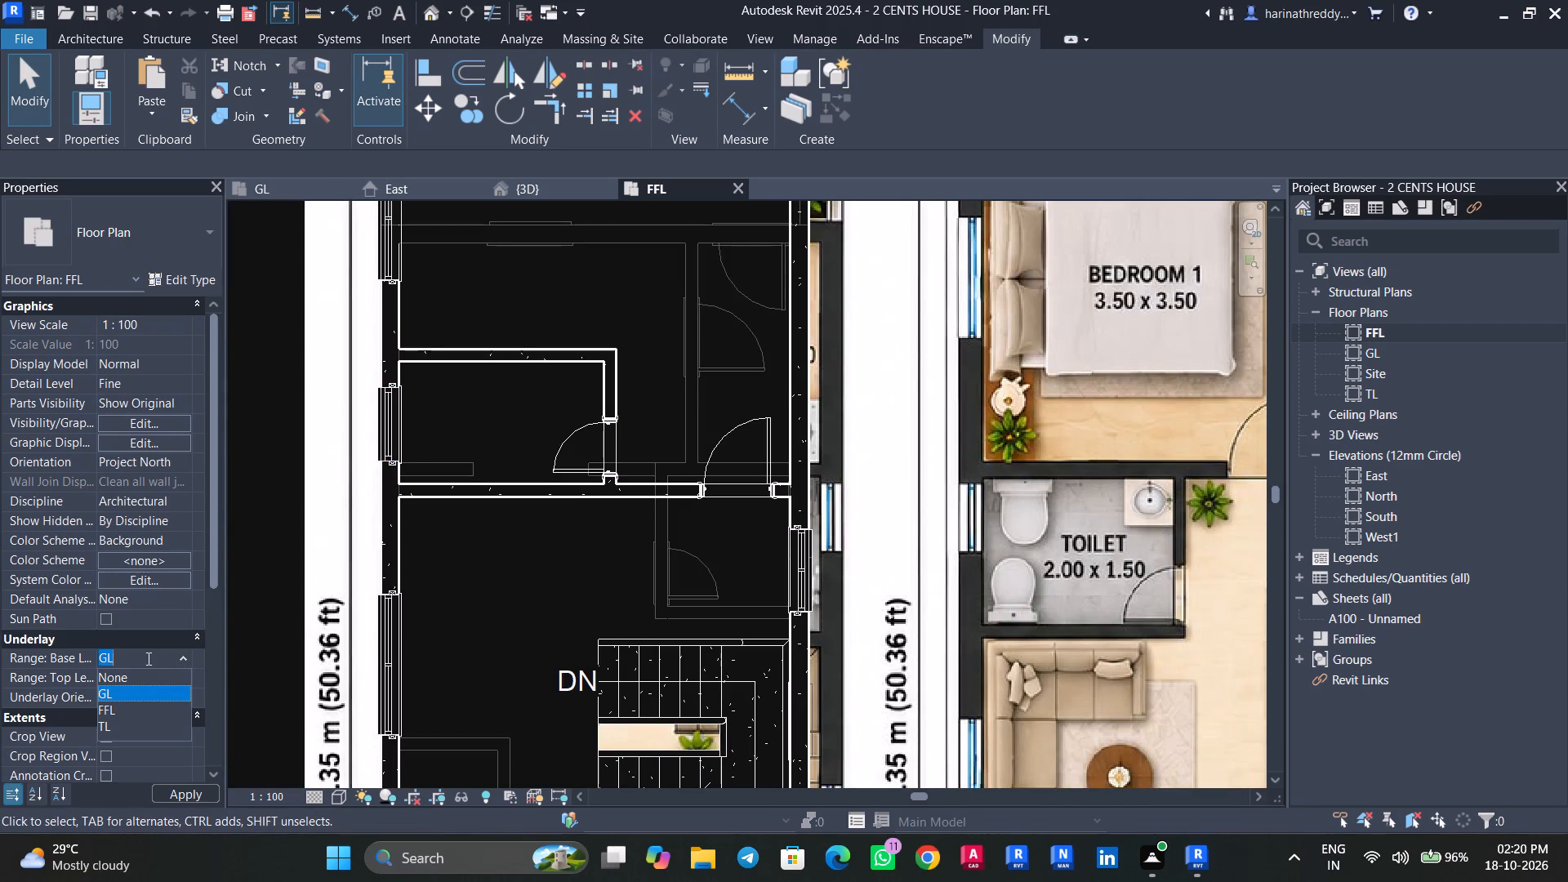
click(138, 672)
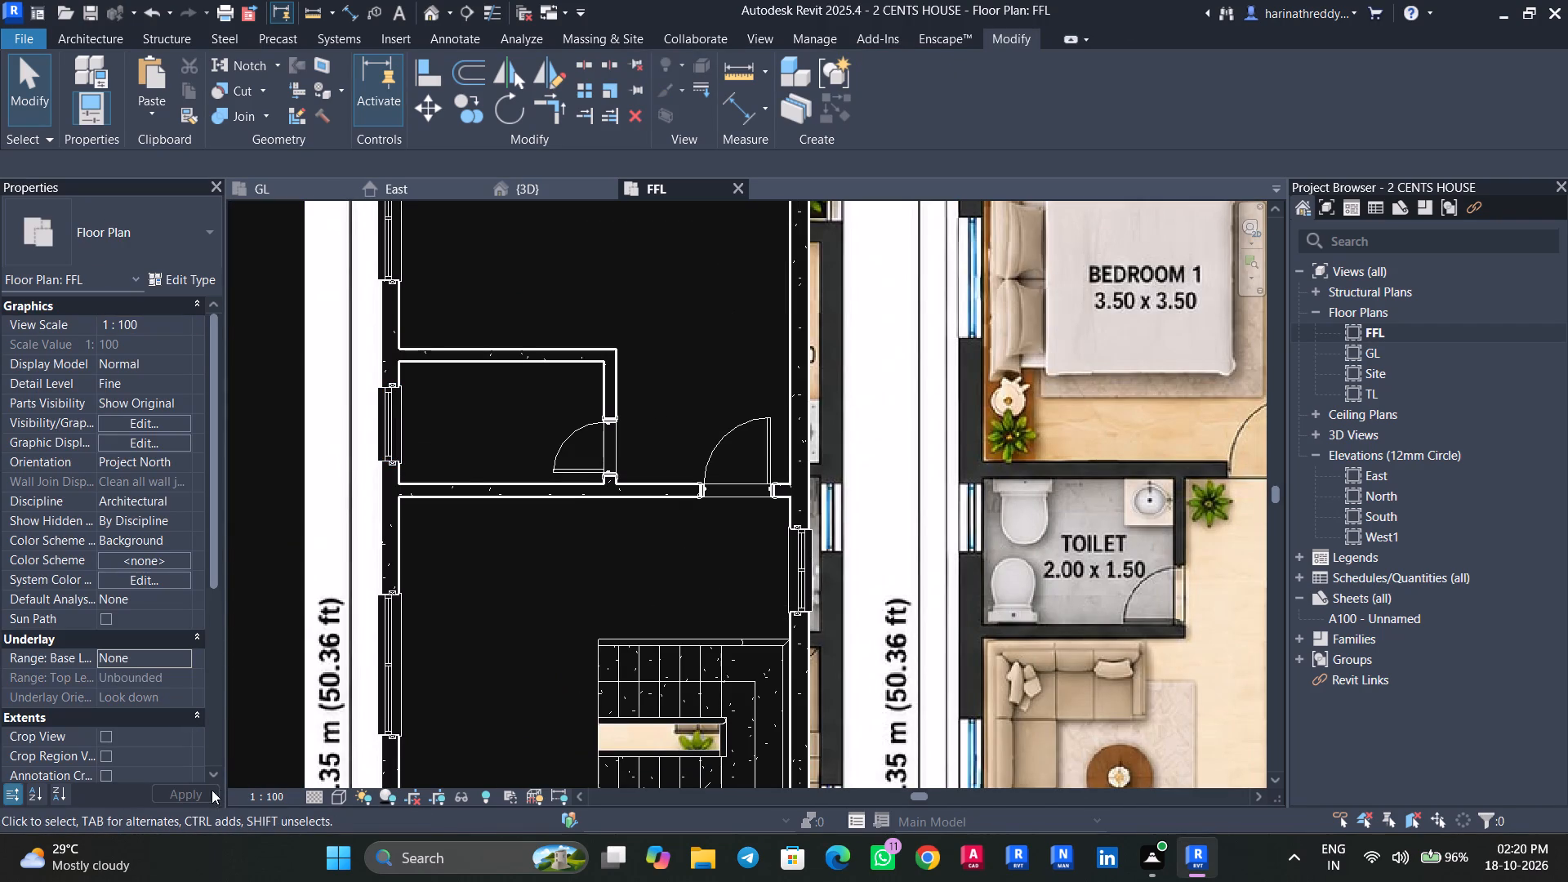
Review the first-floor plan, and inspect the Bedroom 1 toilet floor and its height offset in the 3D view.
scroll(288, 564, down, 3)
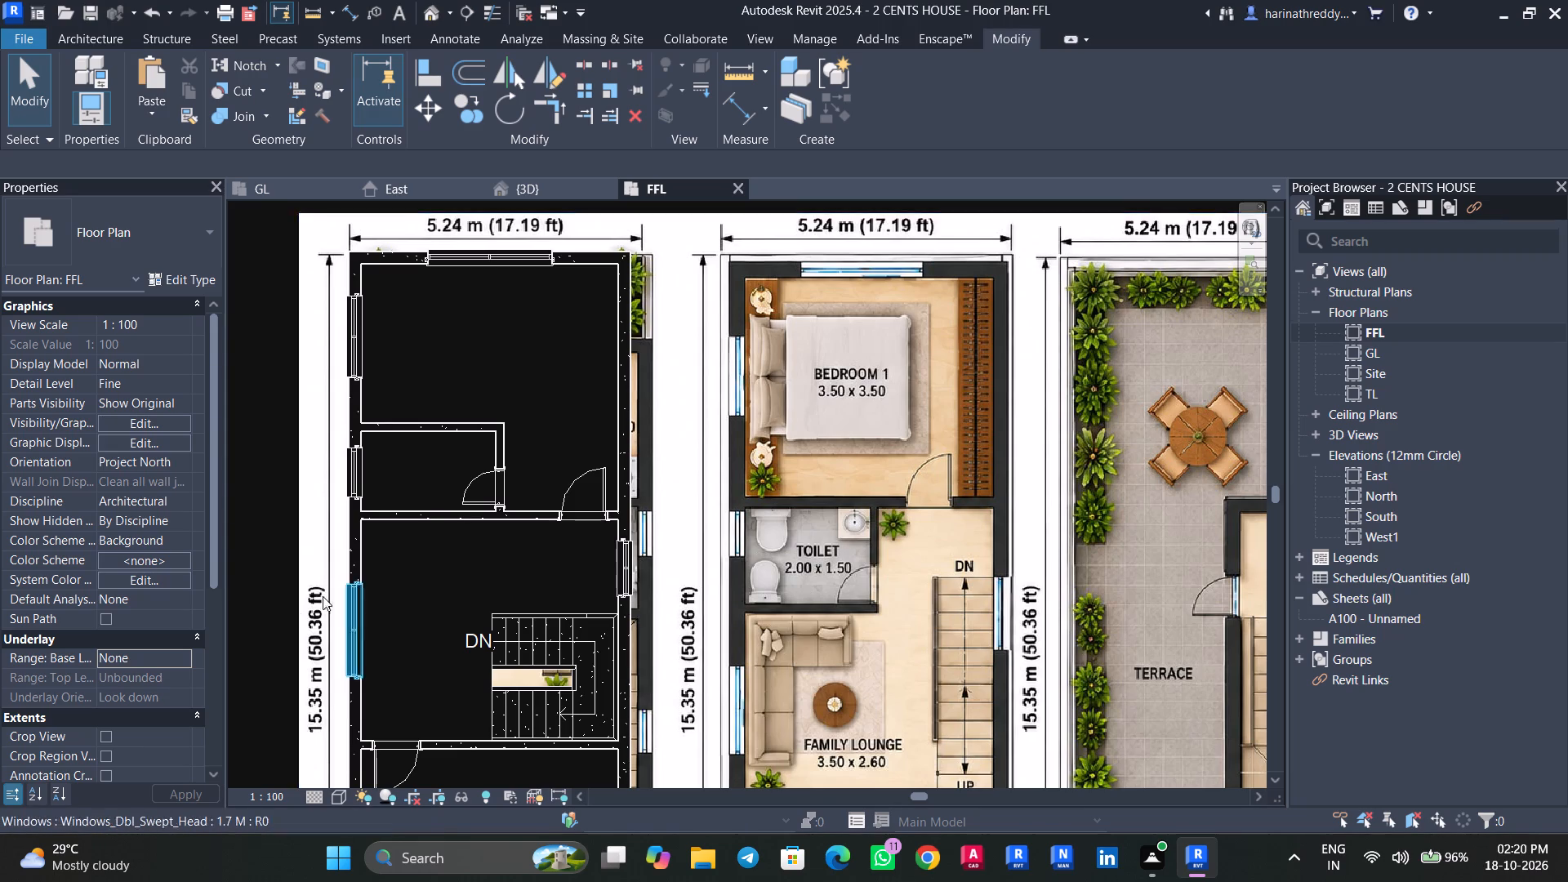
scroll(568, 553, down, 3)
middle_drag(689, 635, 716, 552)
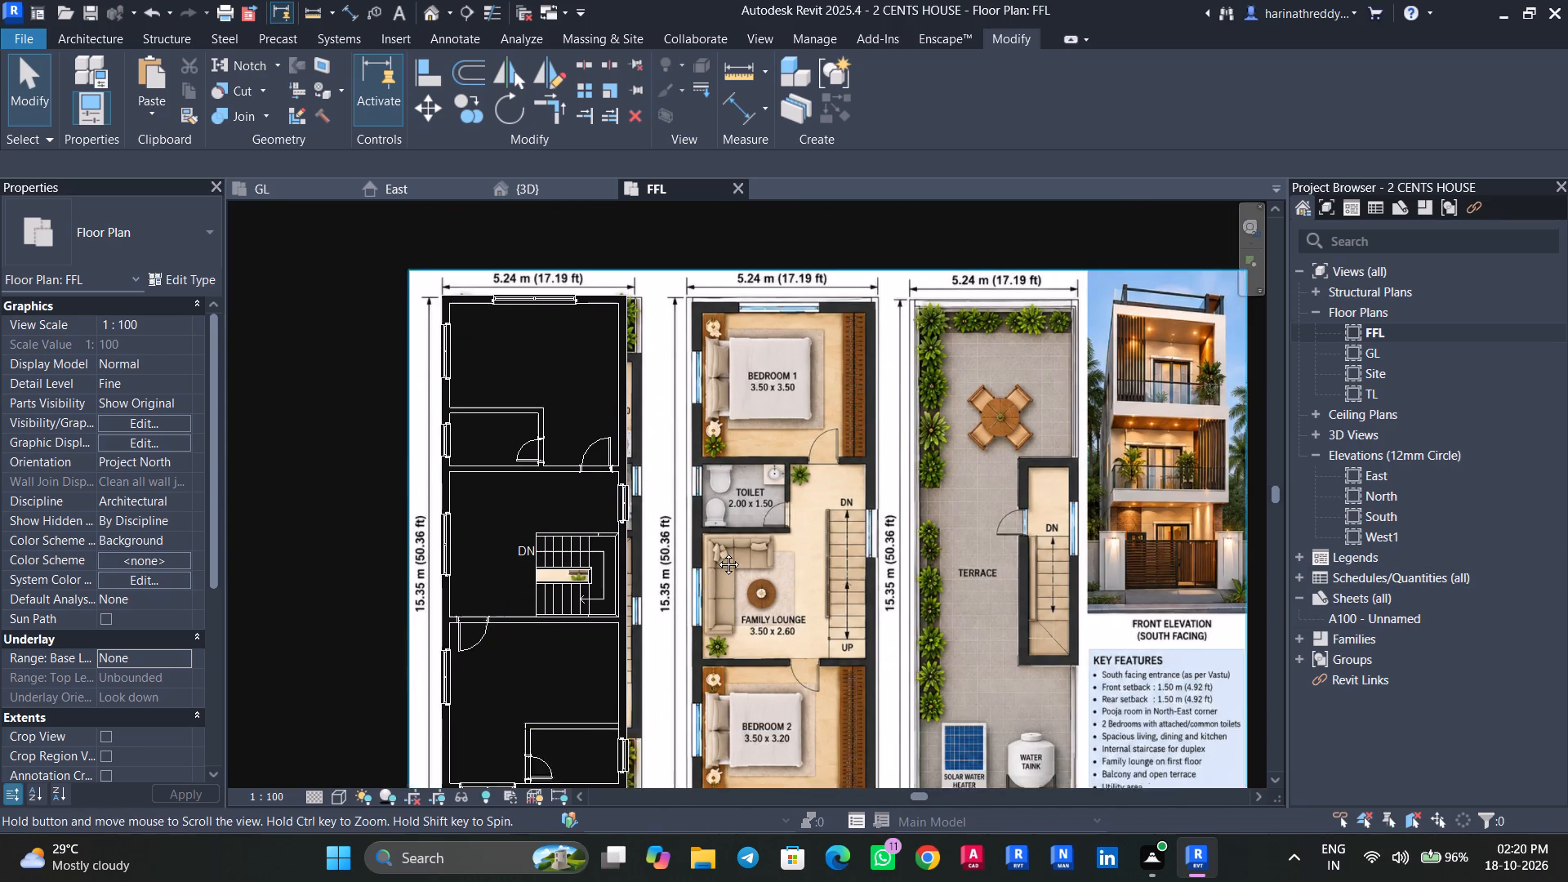
middle_drag(716, 552, 768, 481)
scroll(670, 640, up, 5)
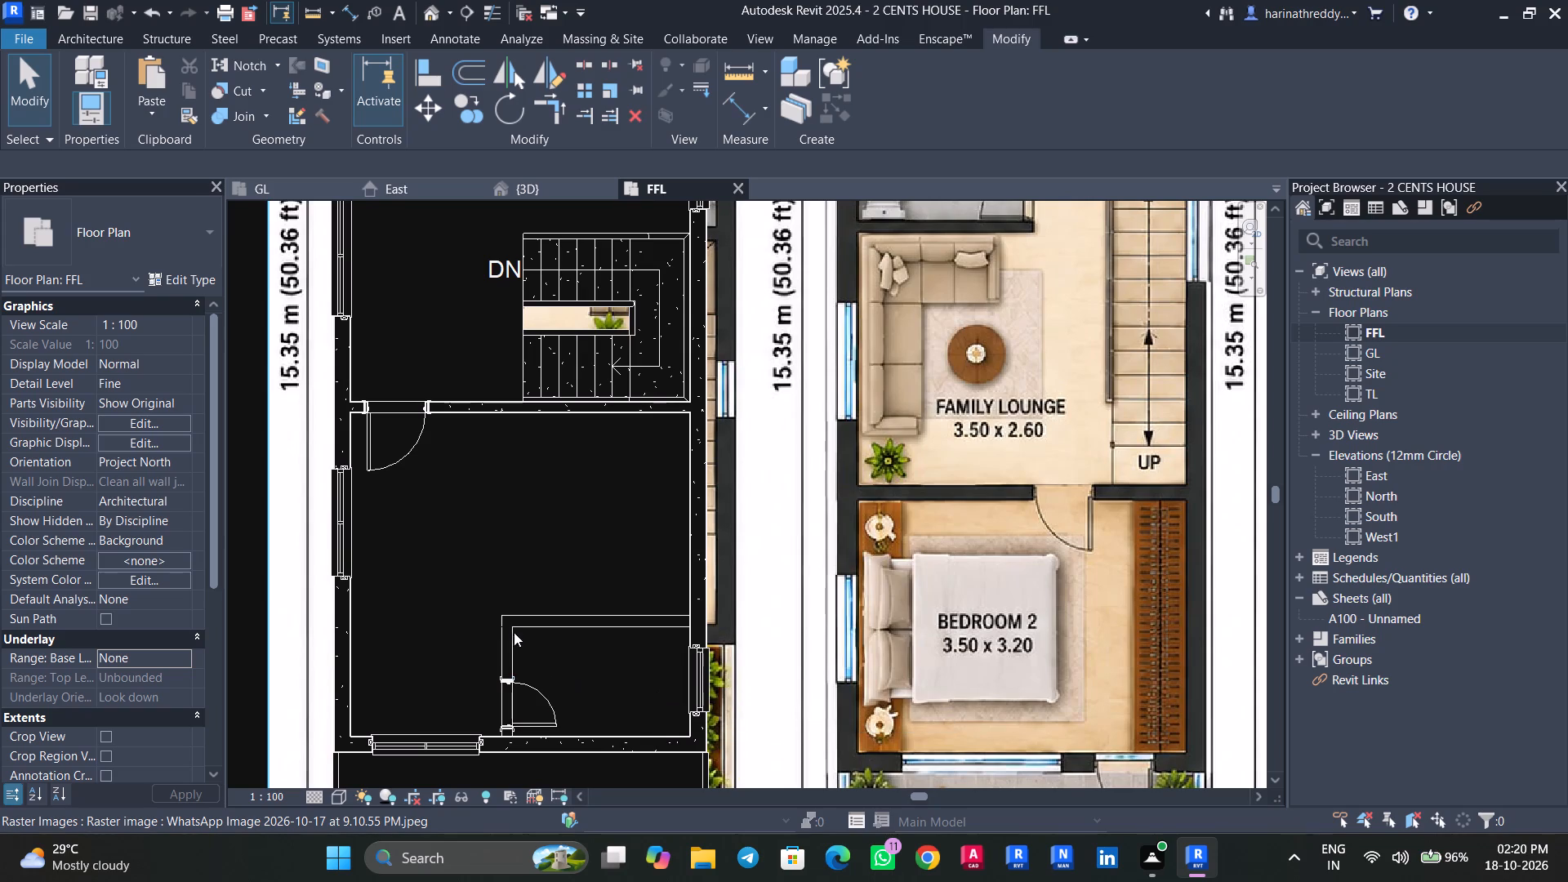
click(526, 195)
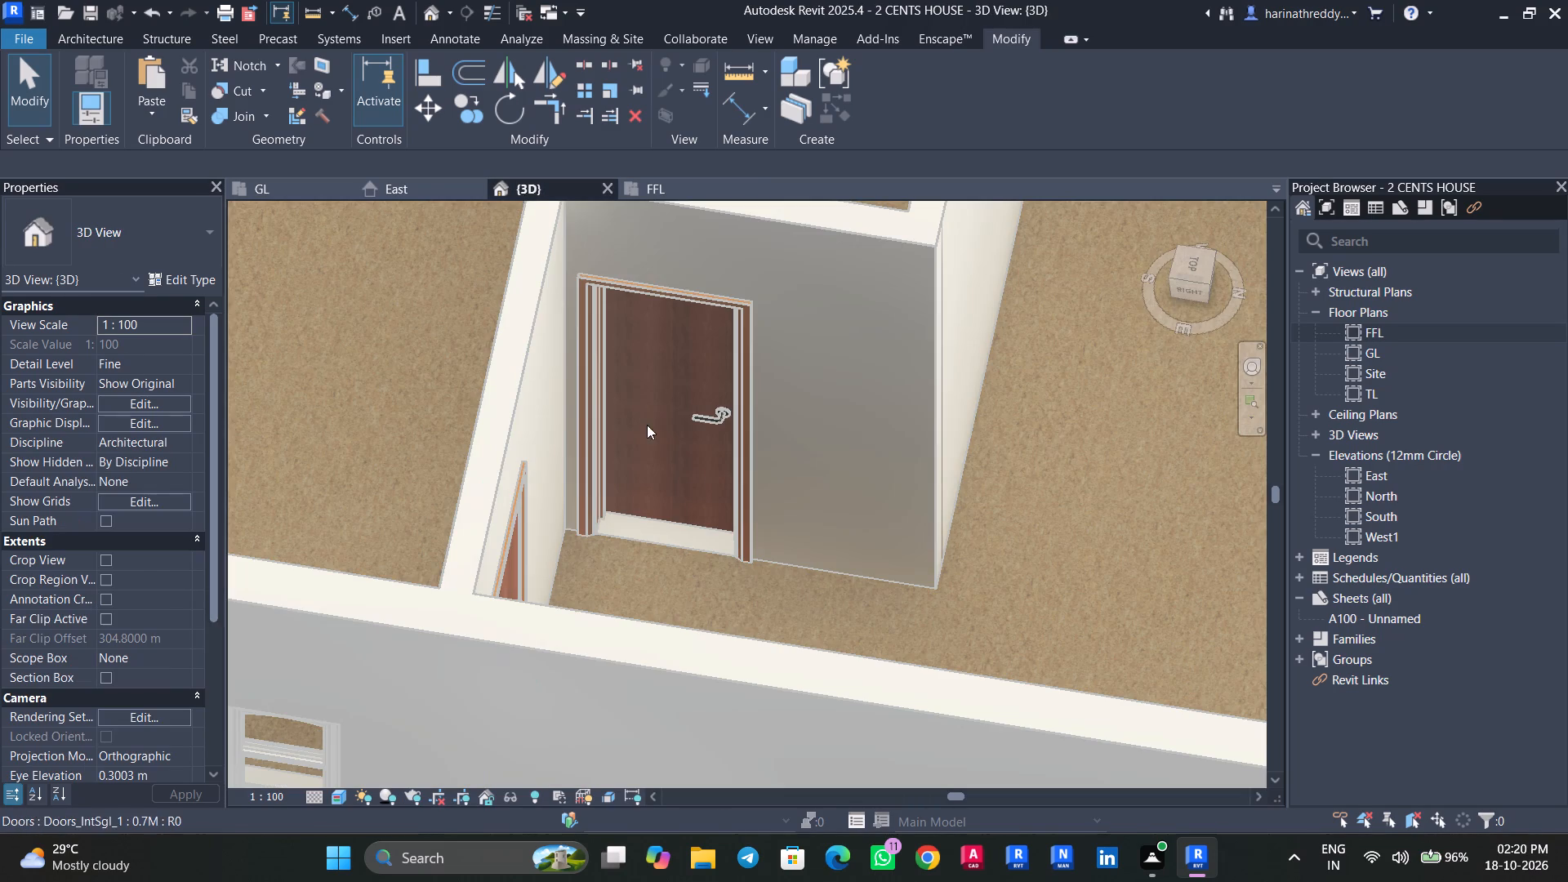
scroll(877, 577, down, 10)
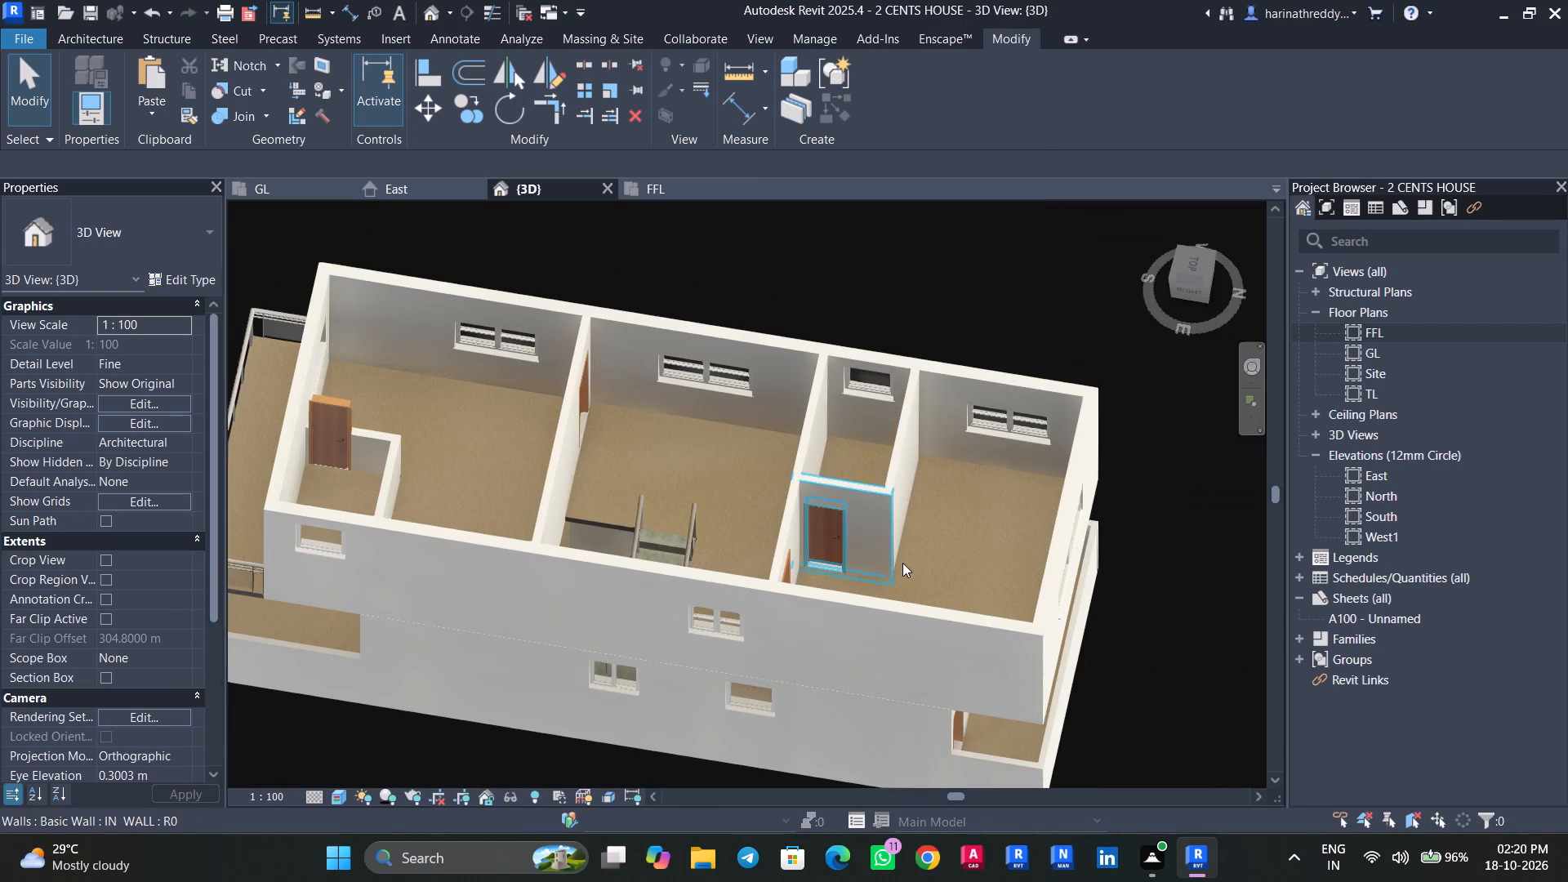
shift+middle_drag(905, 562, 968, 644)
shift+scroll(967, 642, down, 1)
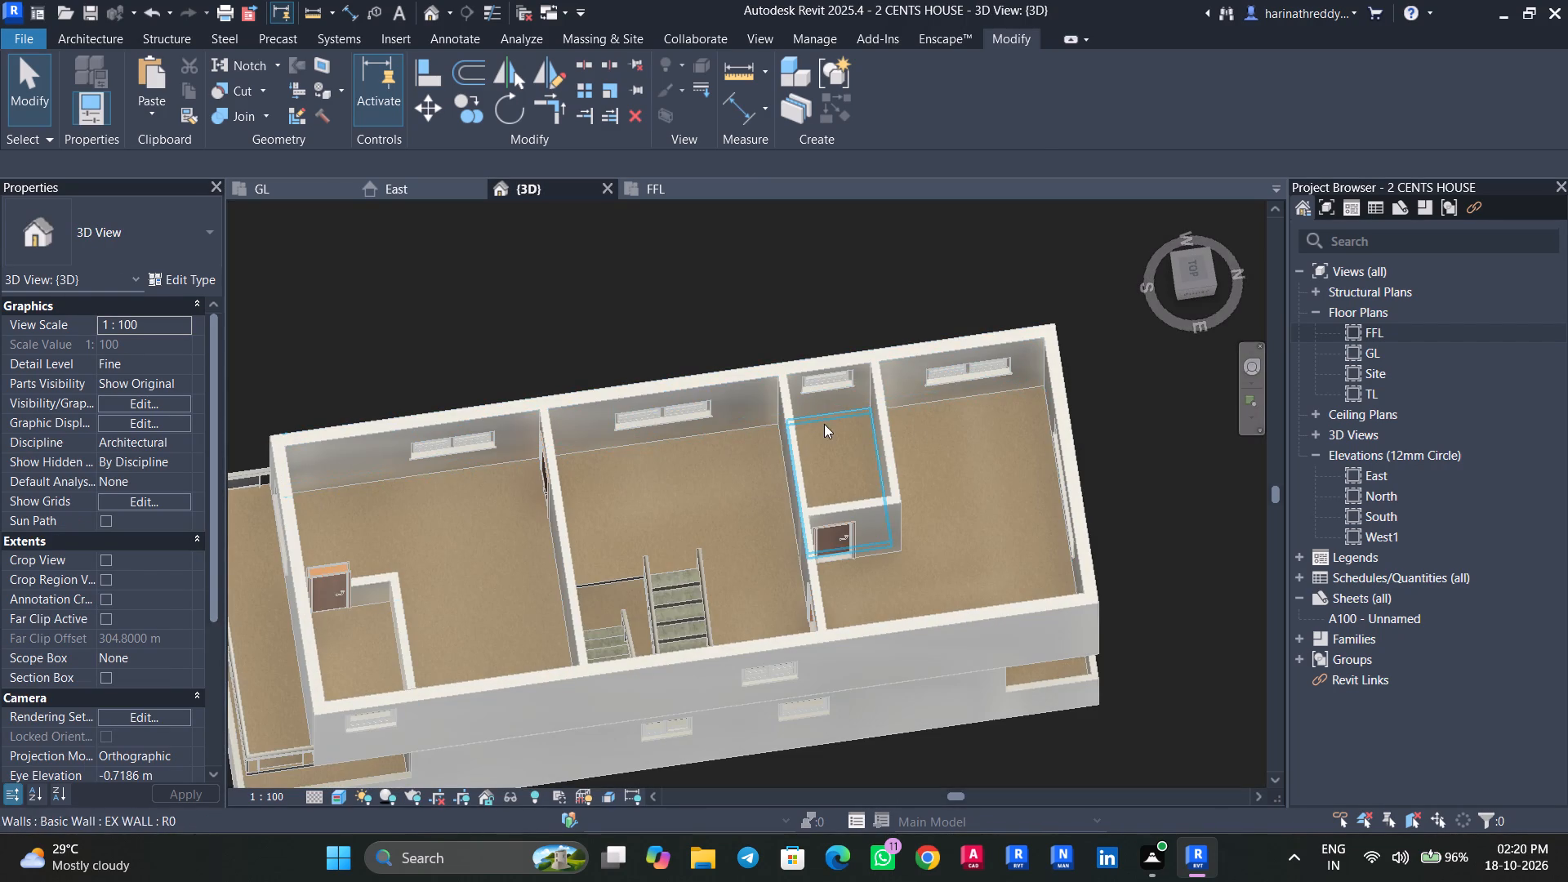
click(824, 424)
shift+middle_drag(853, 461, 895, 345)
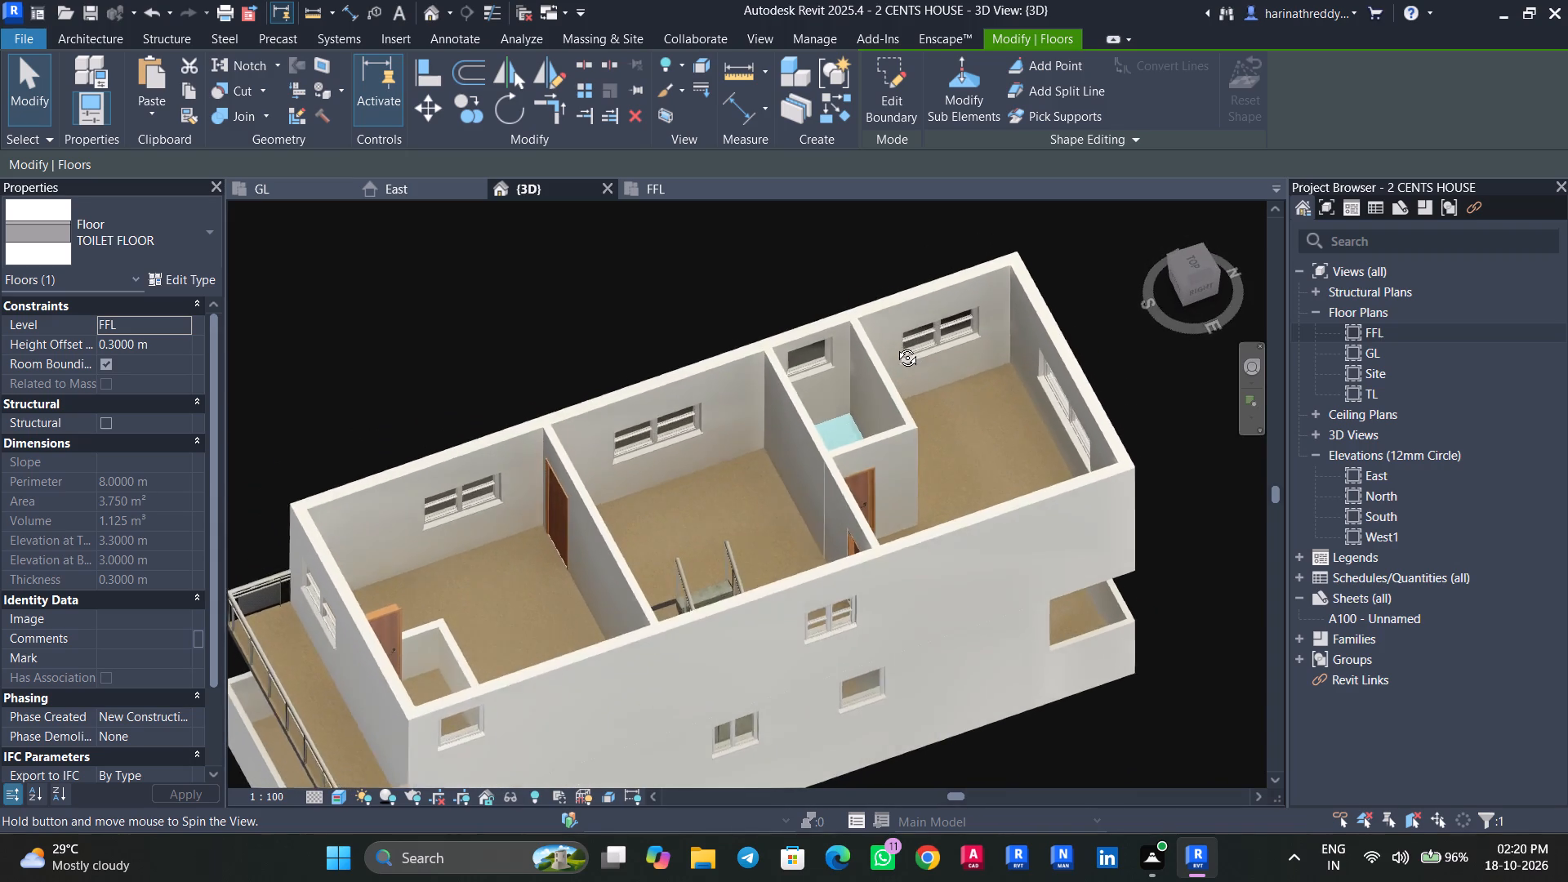
shift+middle_drag(895, 345, 461, 604)
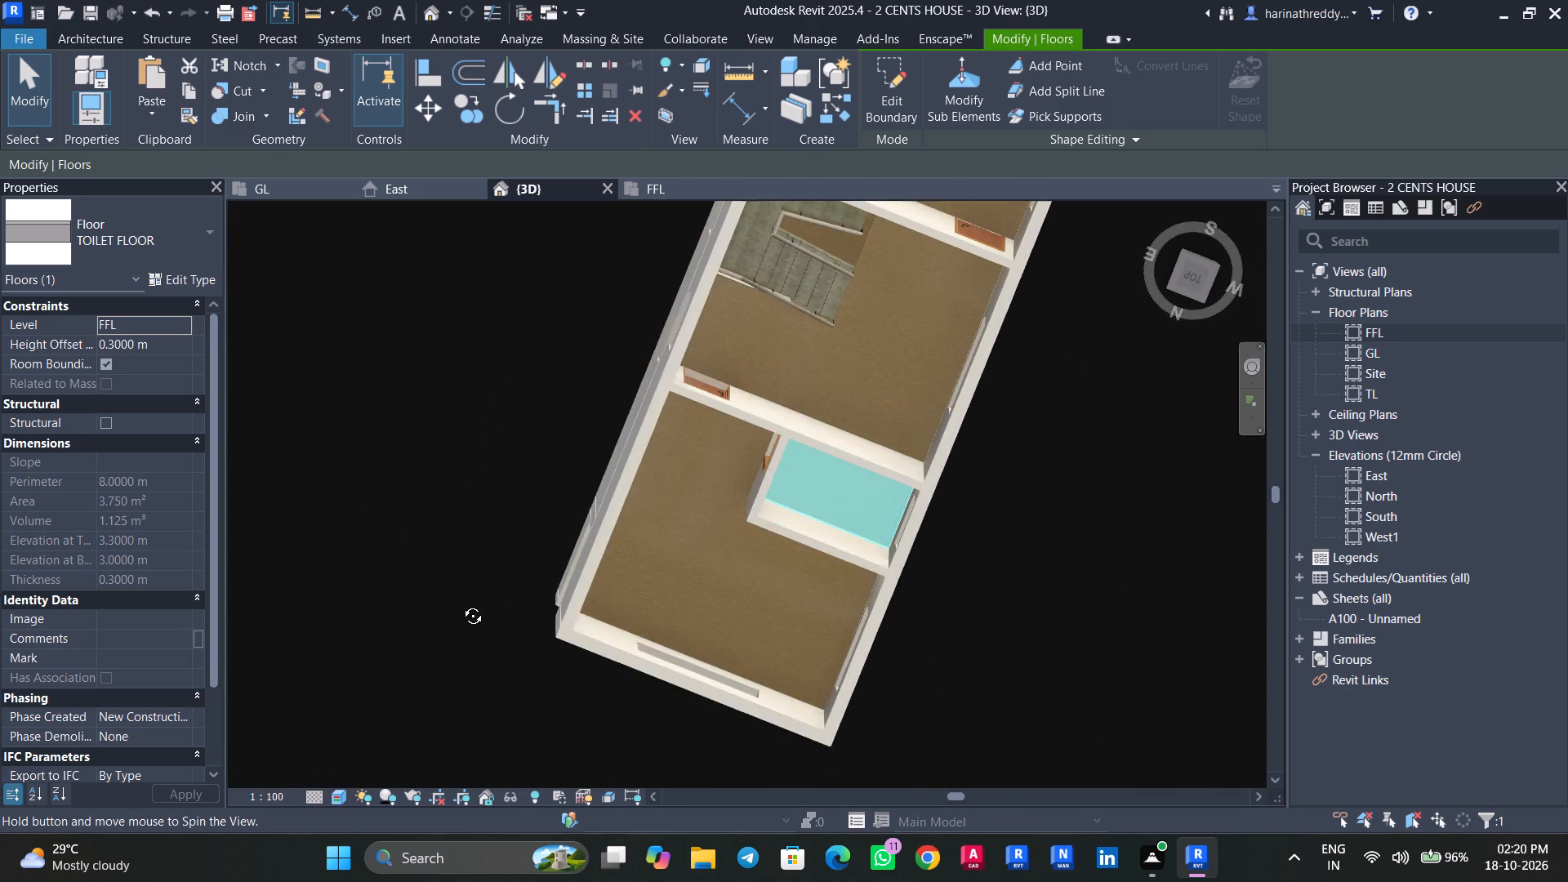
shift+middle_drag(461, 604, 764, 422)
key(Escape)
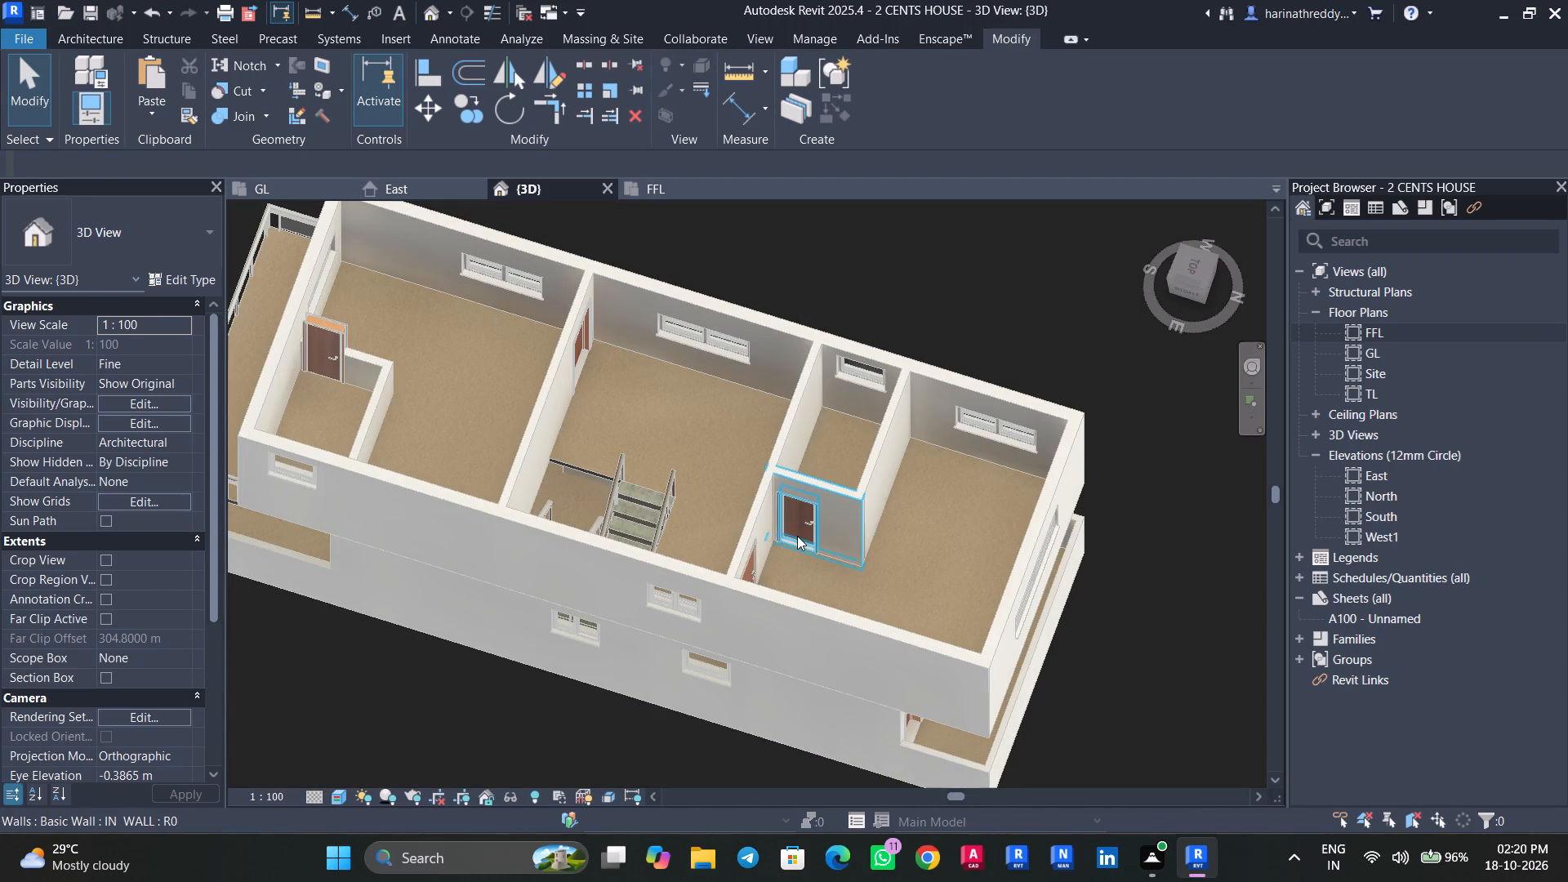
Set the sill height of the Bedroom 1 toilet's 0.7M door to 0.3 m.
scroll(794, 543, up, 2)
key(Tab)
key(Tab)
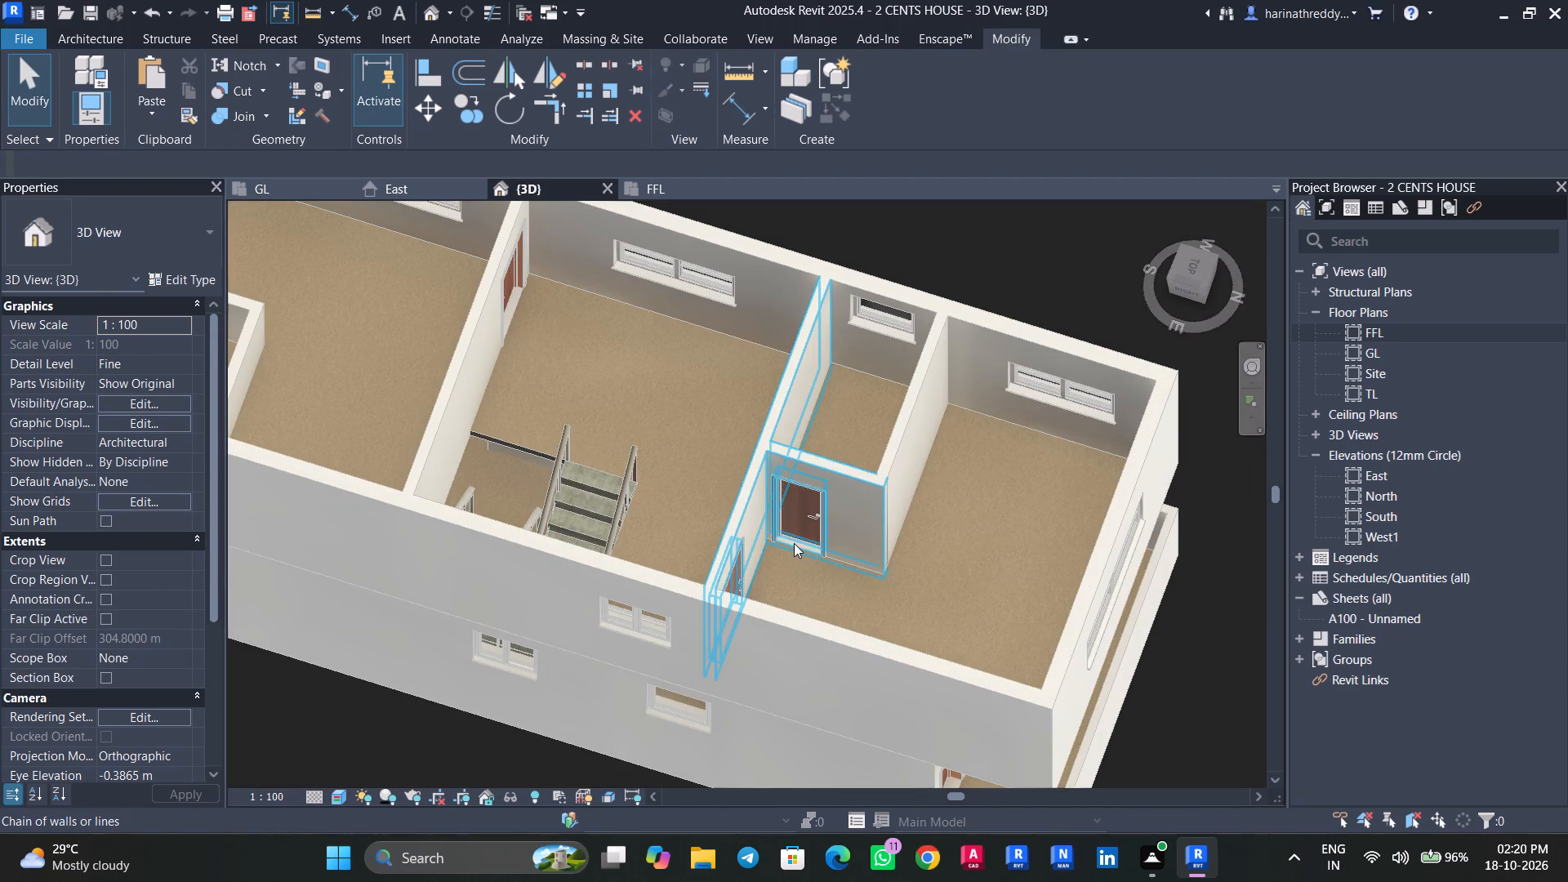
key(Tab)
scroll(794, 543, up, 5)
key(Tab)
click(794, 541)
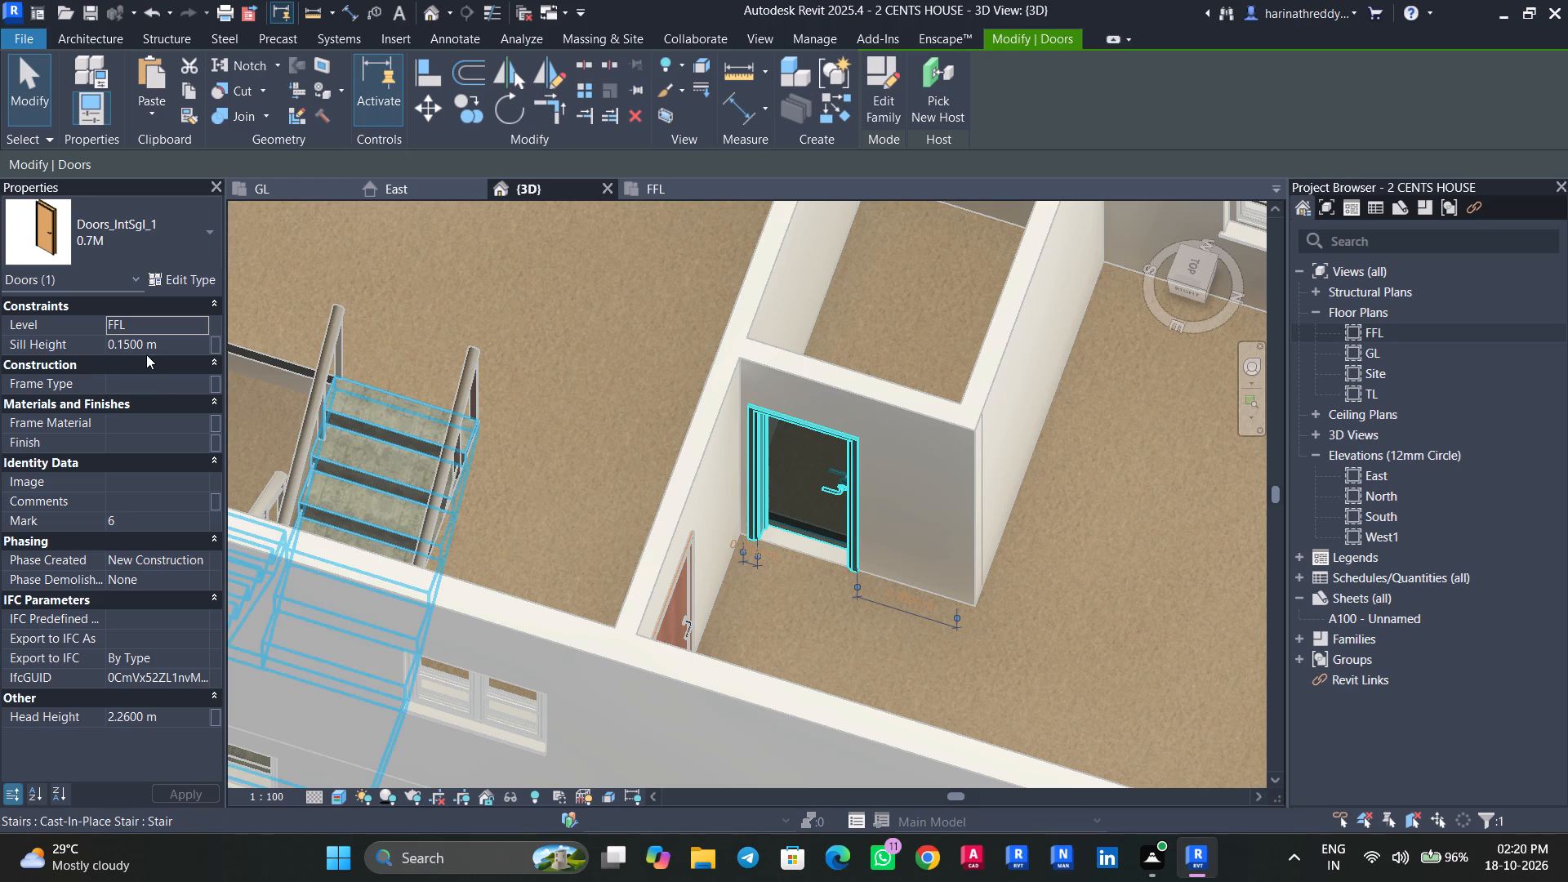
click(167, 340)
text(0.3)
key(Return)
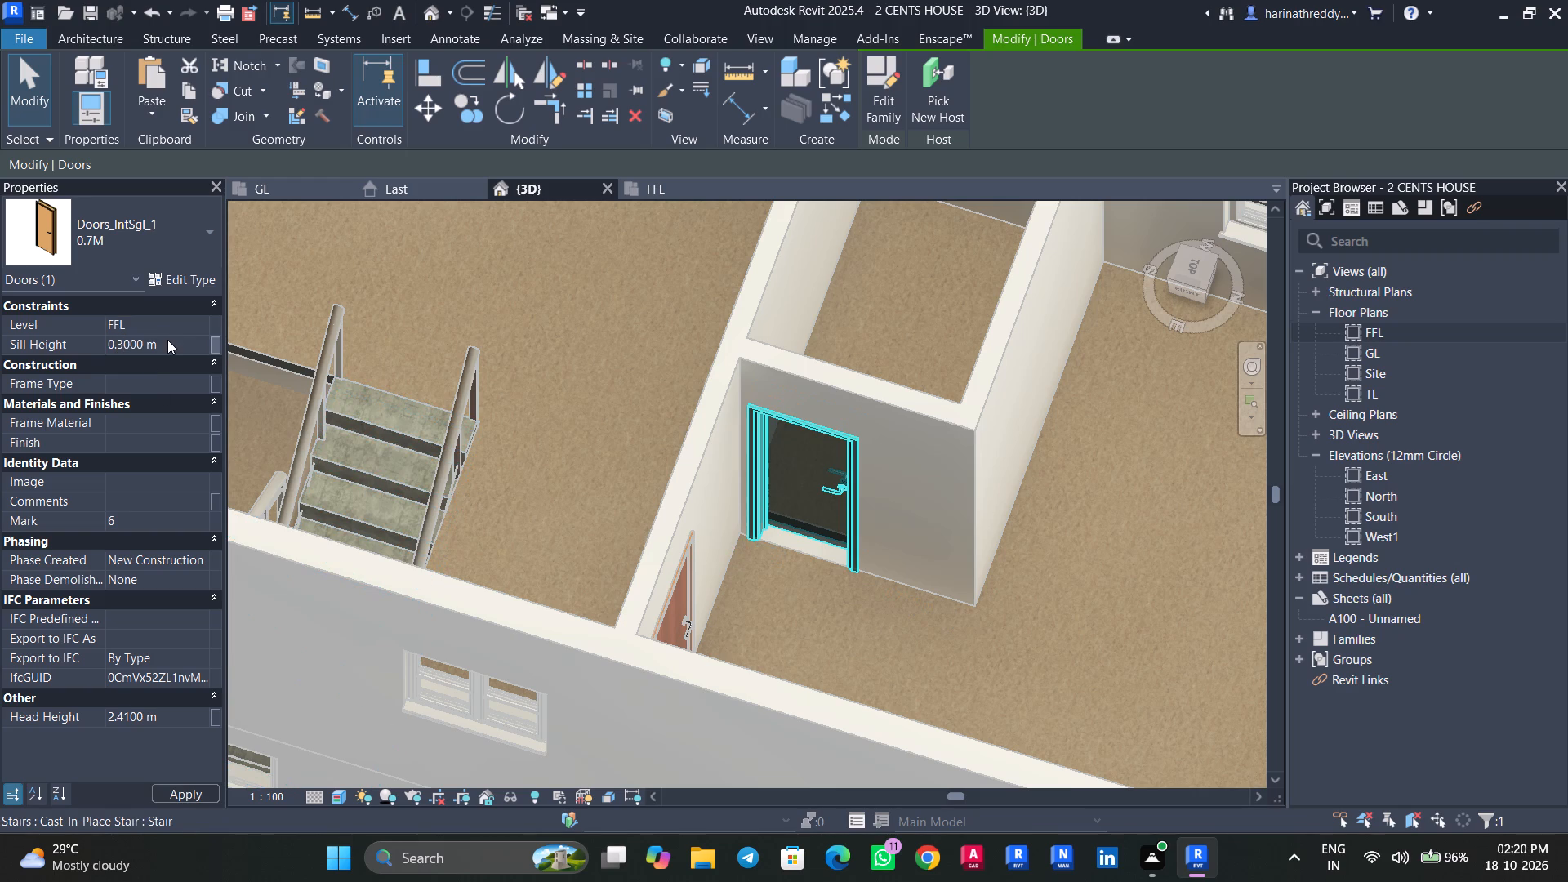
key(Escape)
key(Escape)
scroll(875, 556, down, 4)
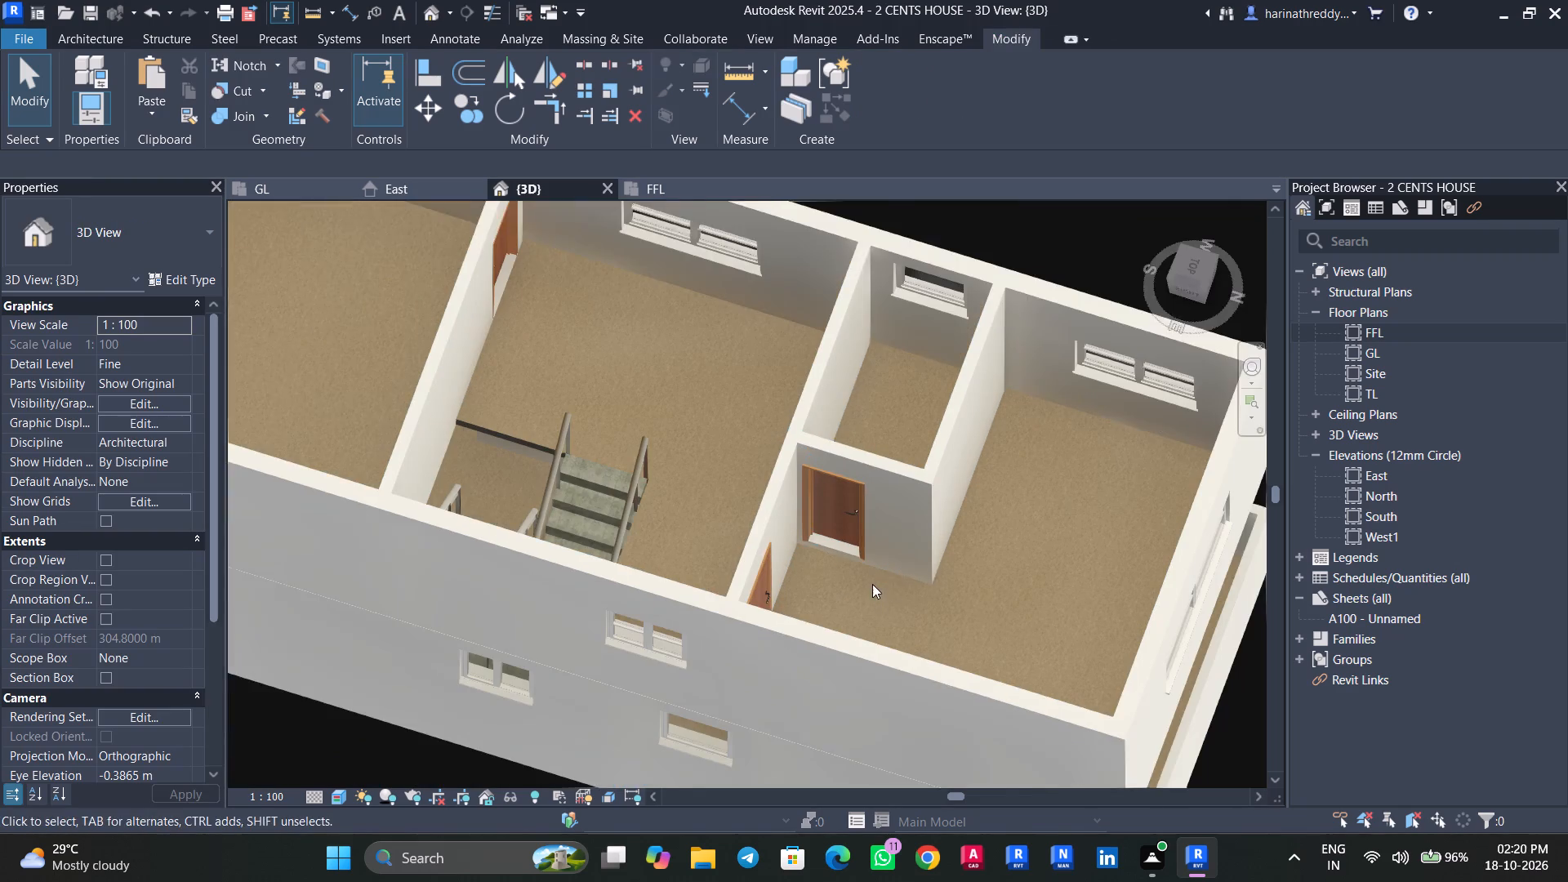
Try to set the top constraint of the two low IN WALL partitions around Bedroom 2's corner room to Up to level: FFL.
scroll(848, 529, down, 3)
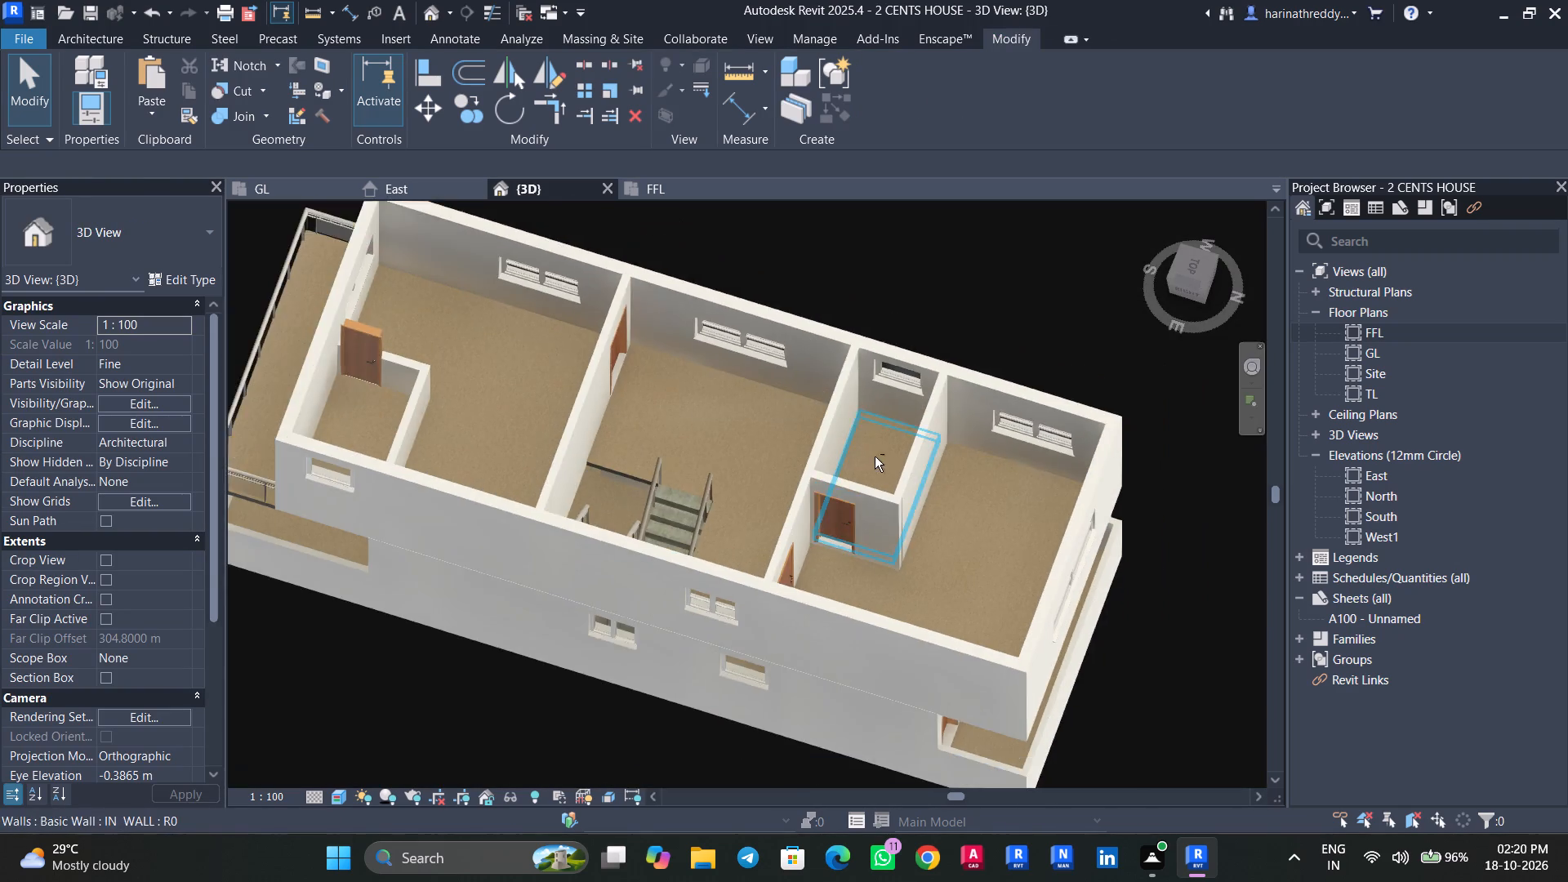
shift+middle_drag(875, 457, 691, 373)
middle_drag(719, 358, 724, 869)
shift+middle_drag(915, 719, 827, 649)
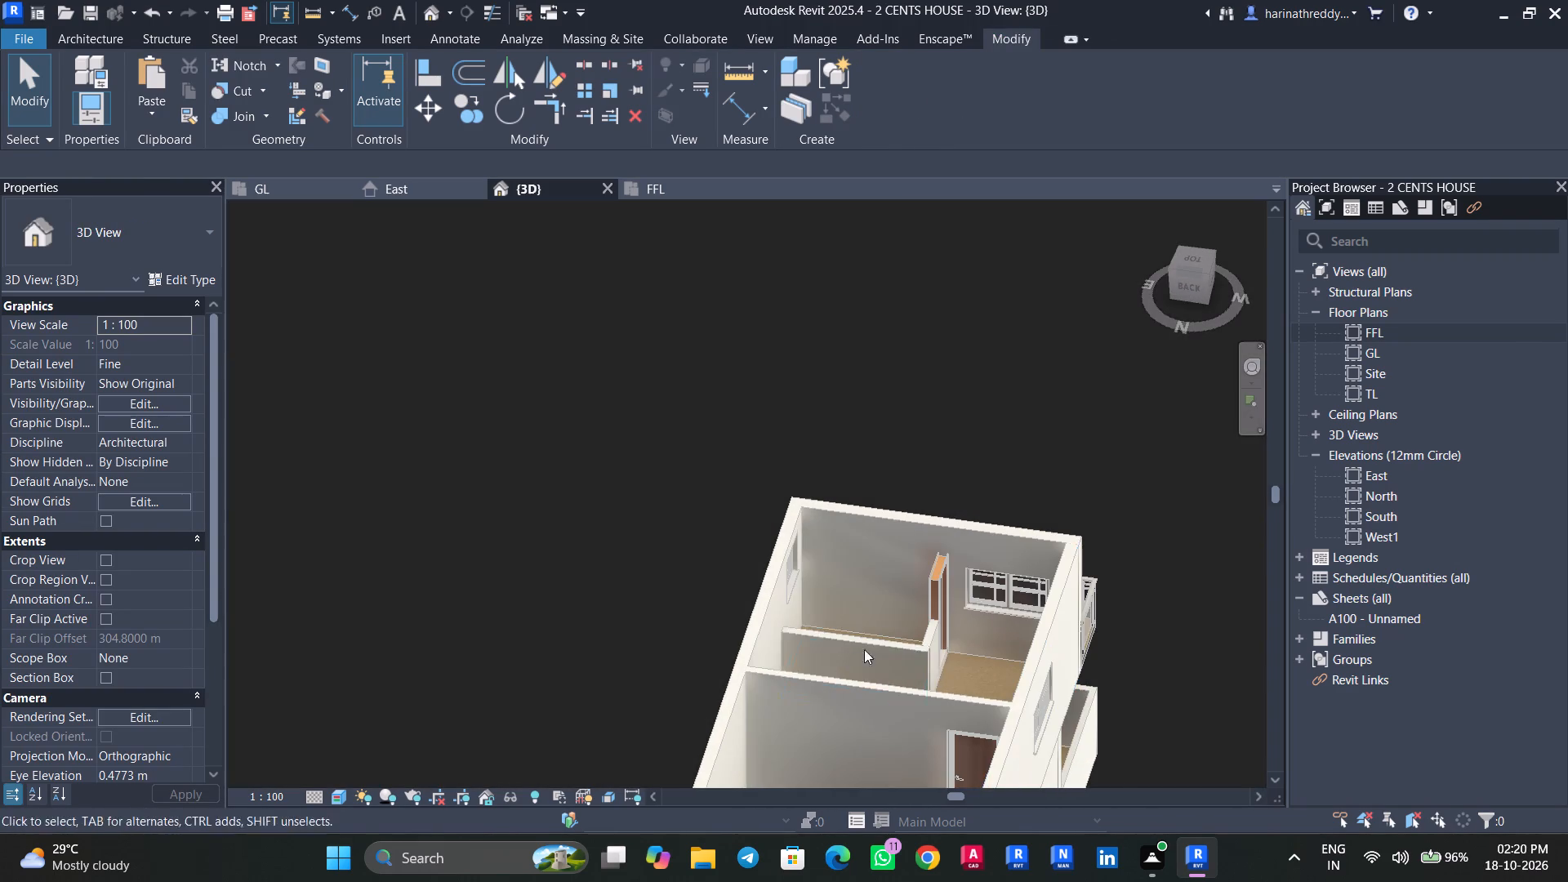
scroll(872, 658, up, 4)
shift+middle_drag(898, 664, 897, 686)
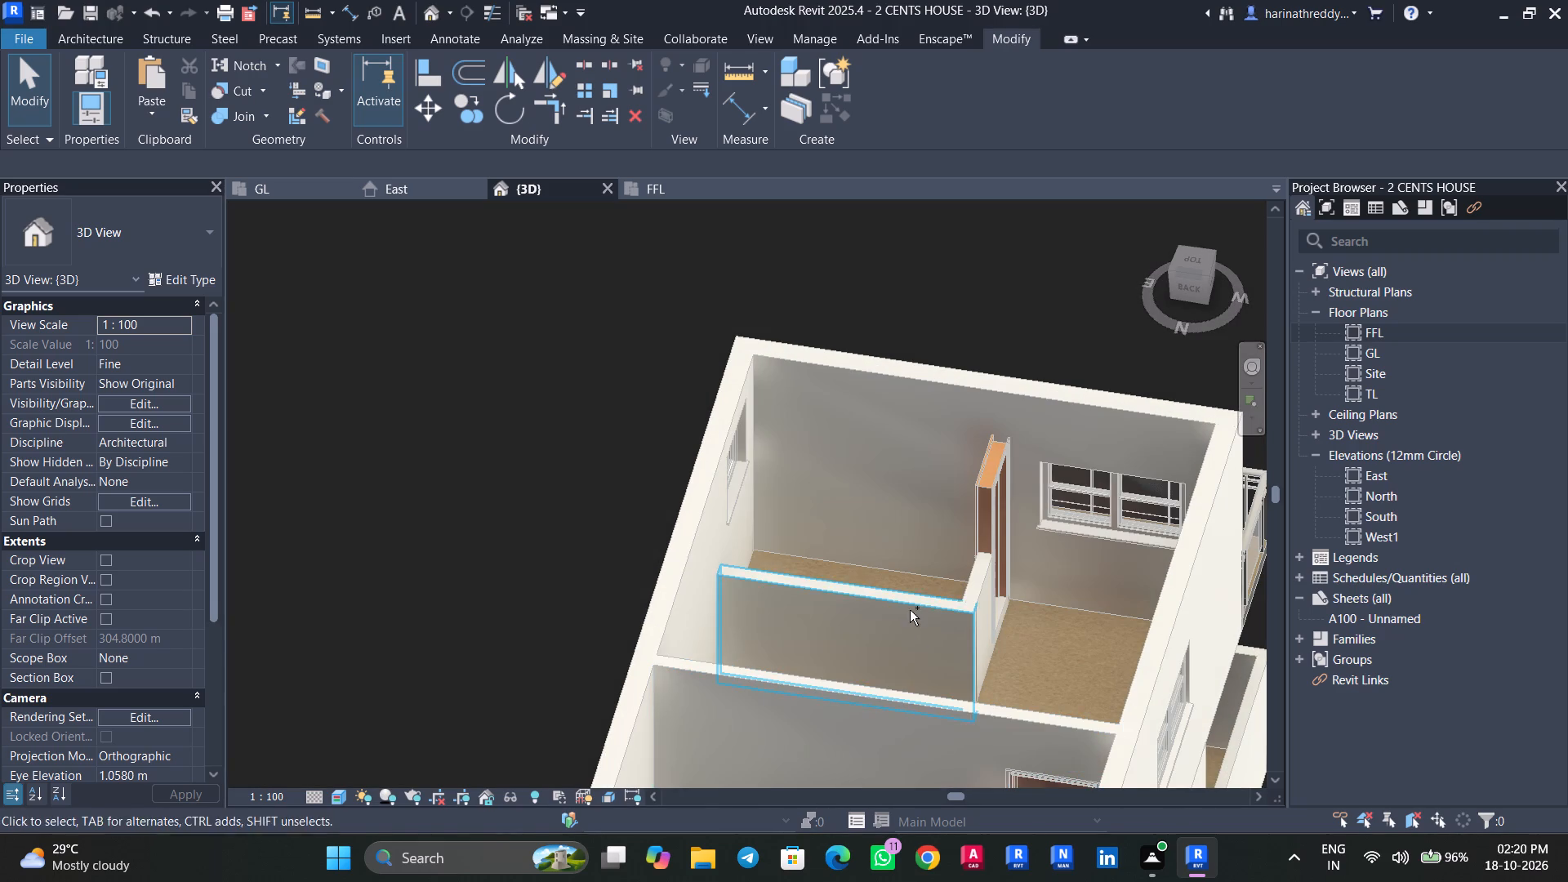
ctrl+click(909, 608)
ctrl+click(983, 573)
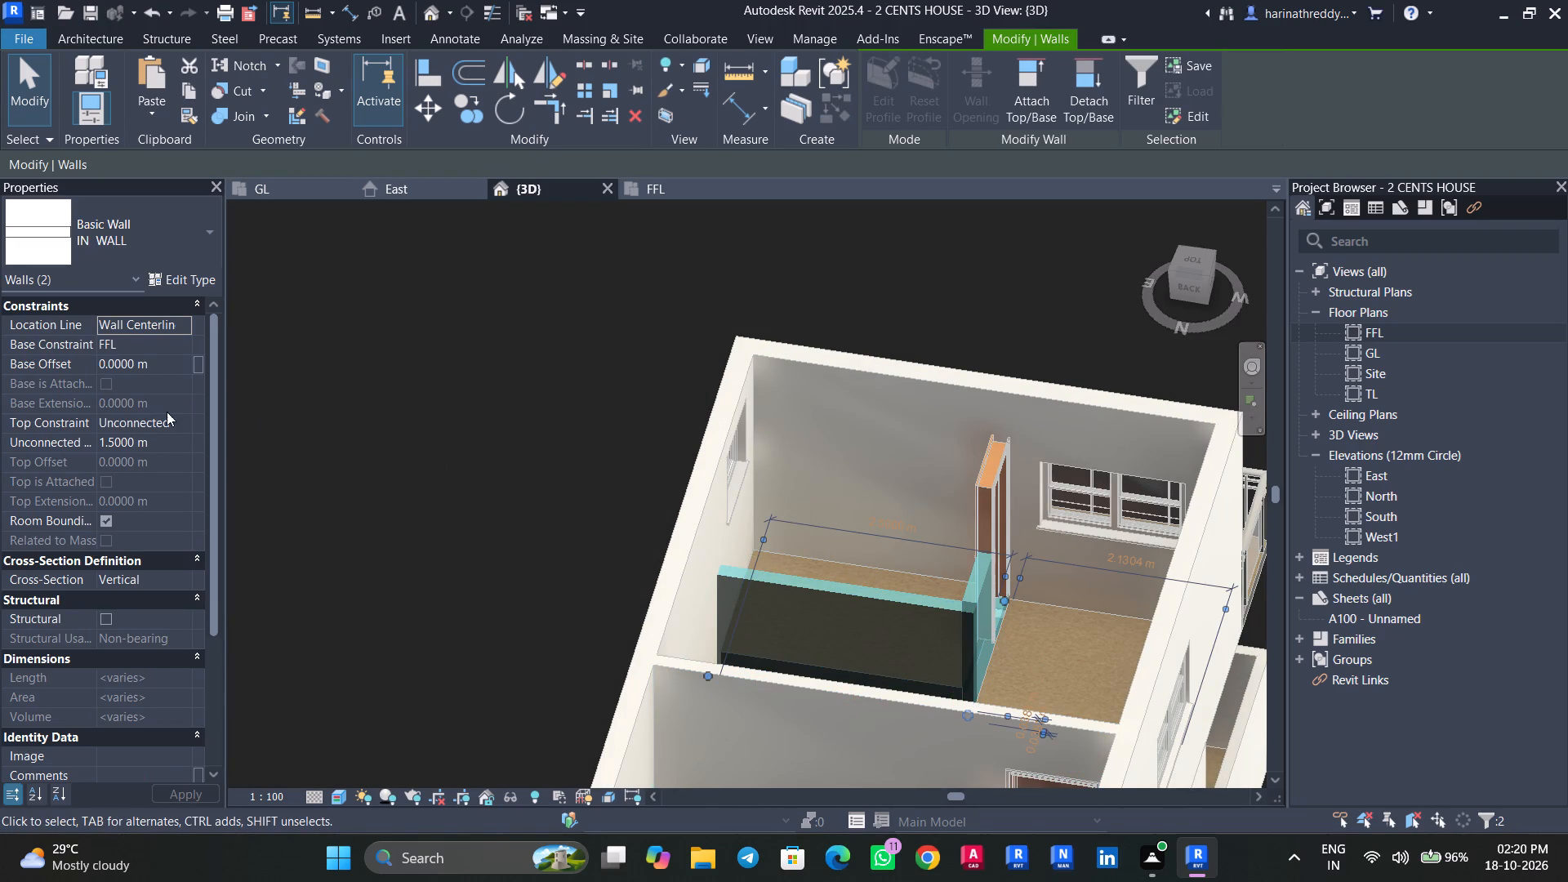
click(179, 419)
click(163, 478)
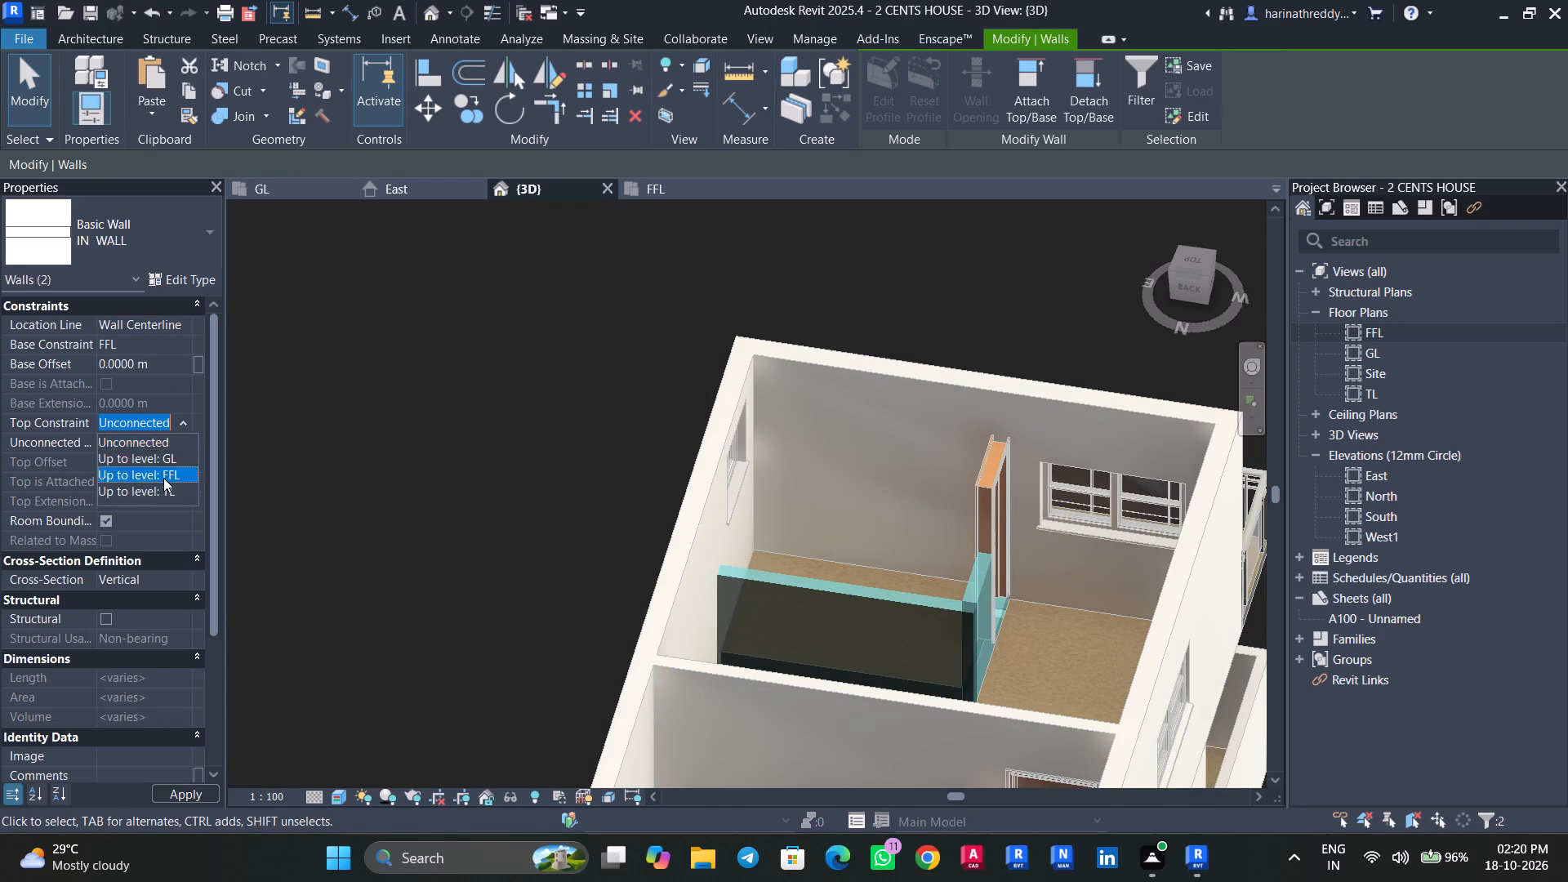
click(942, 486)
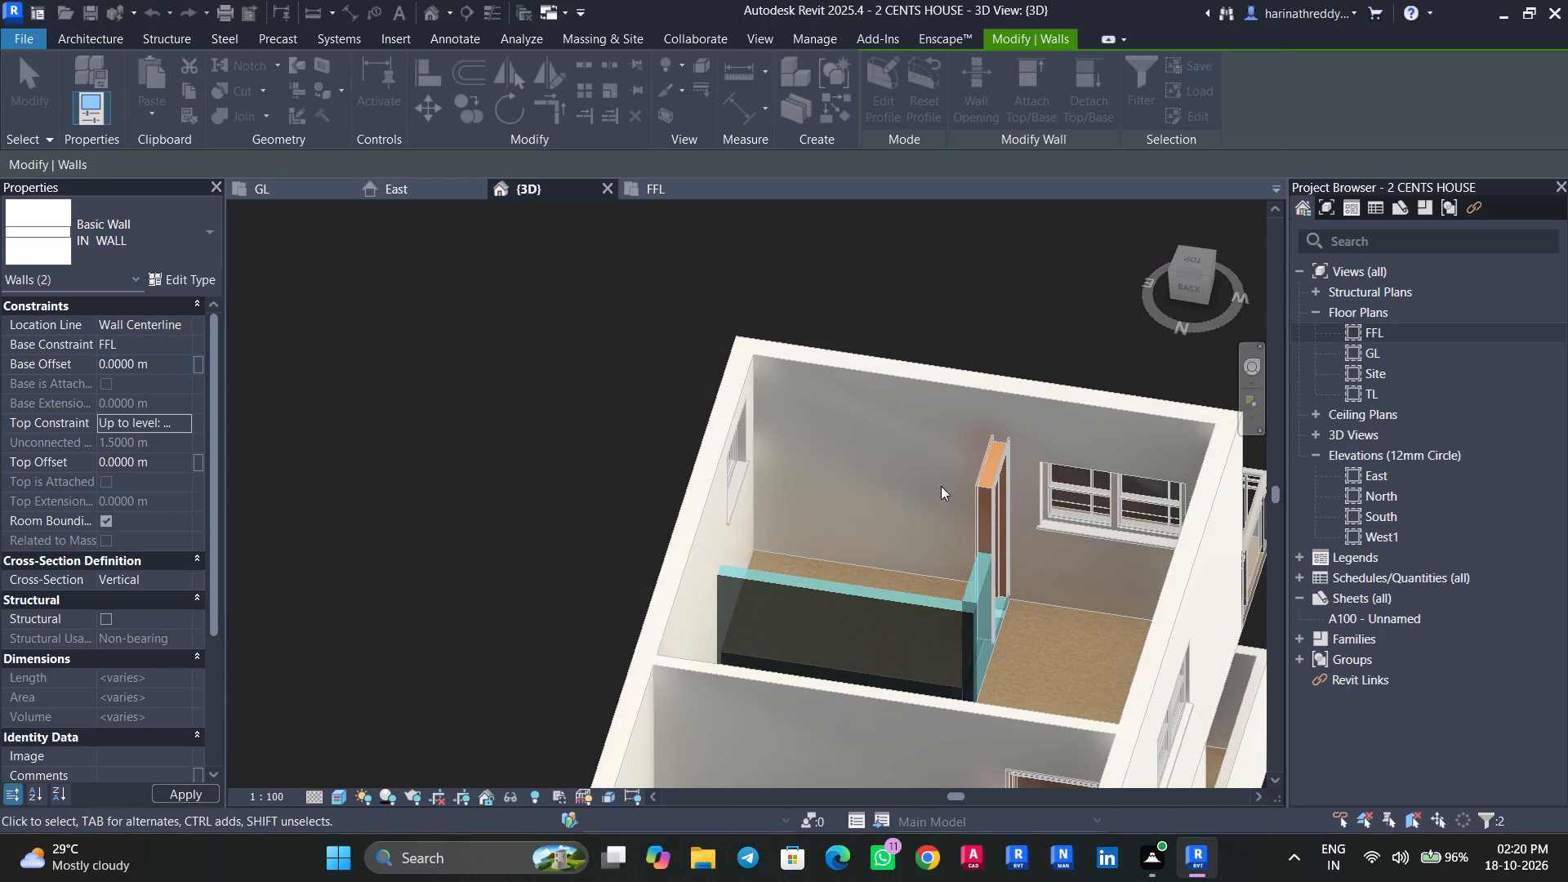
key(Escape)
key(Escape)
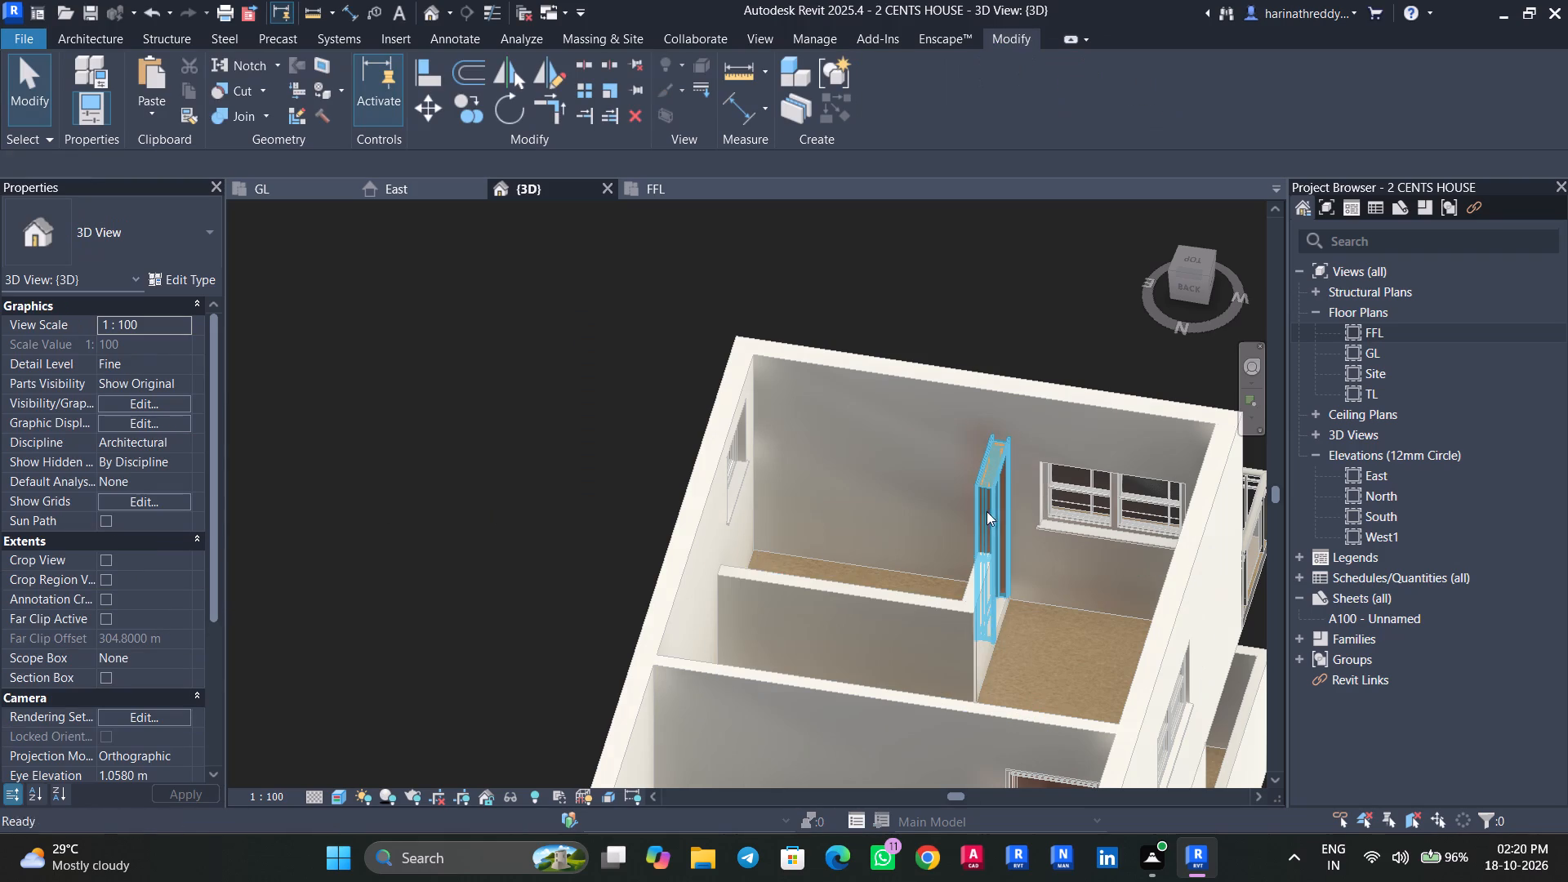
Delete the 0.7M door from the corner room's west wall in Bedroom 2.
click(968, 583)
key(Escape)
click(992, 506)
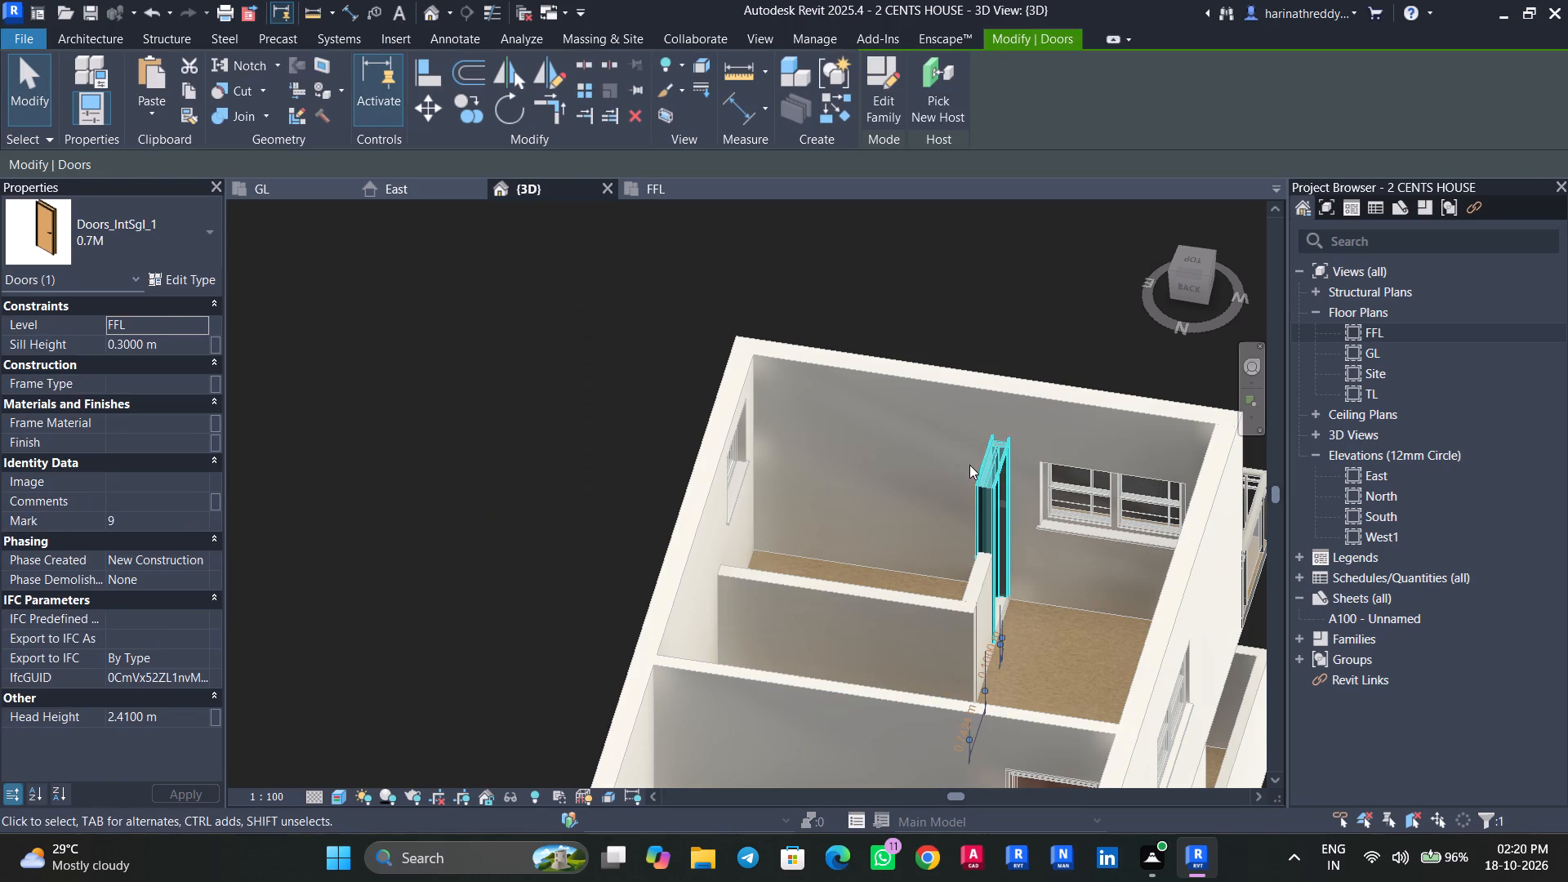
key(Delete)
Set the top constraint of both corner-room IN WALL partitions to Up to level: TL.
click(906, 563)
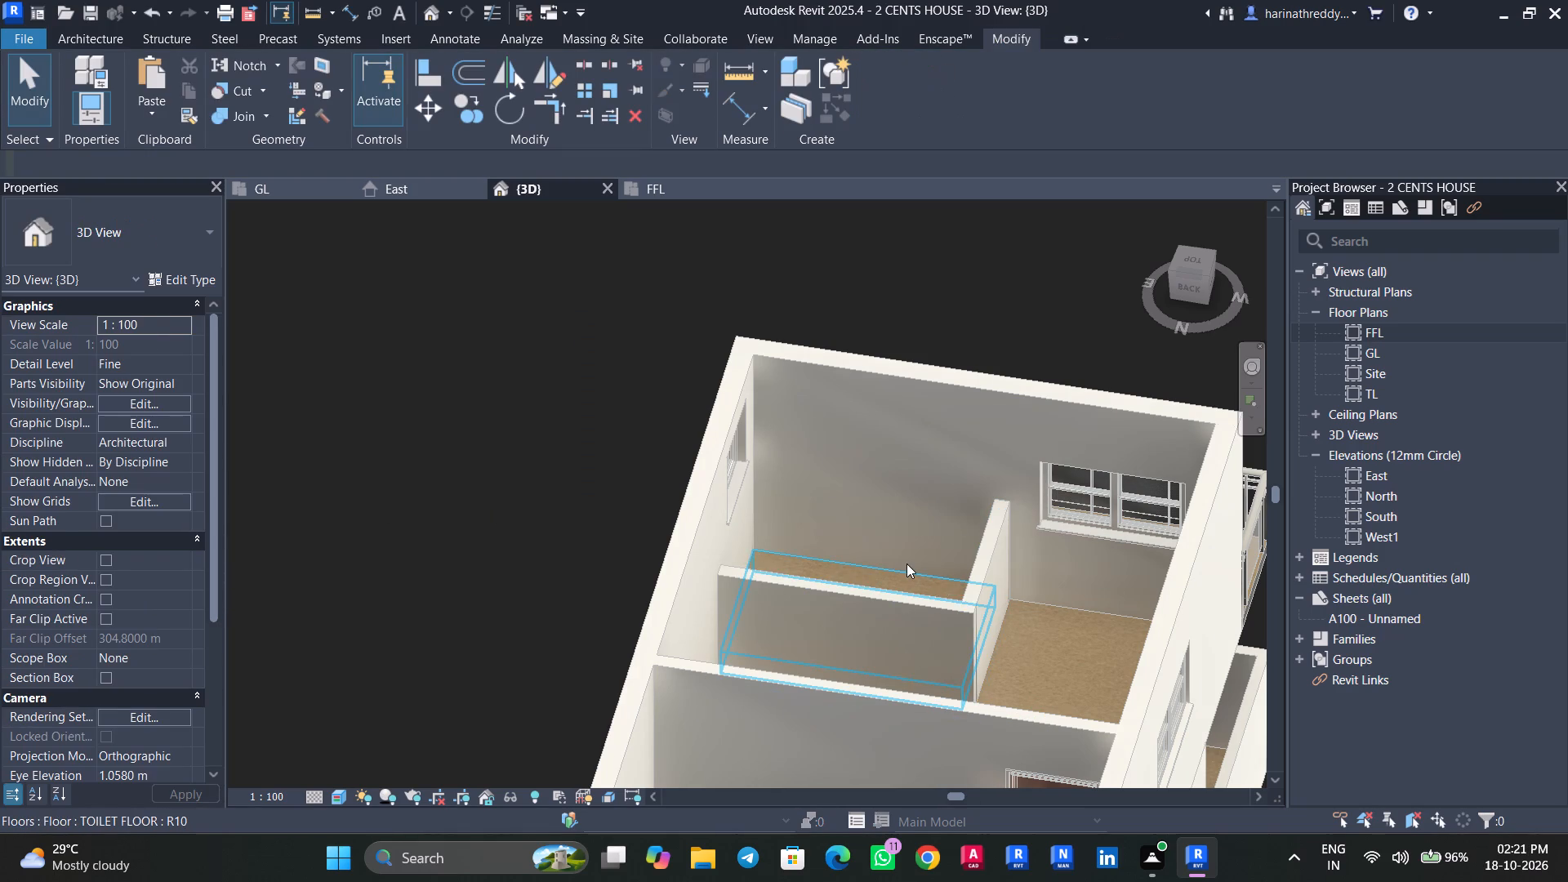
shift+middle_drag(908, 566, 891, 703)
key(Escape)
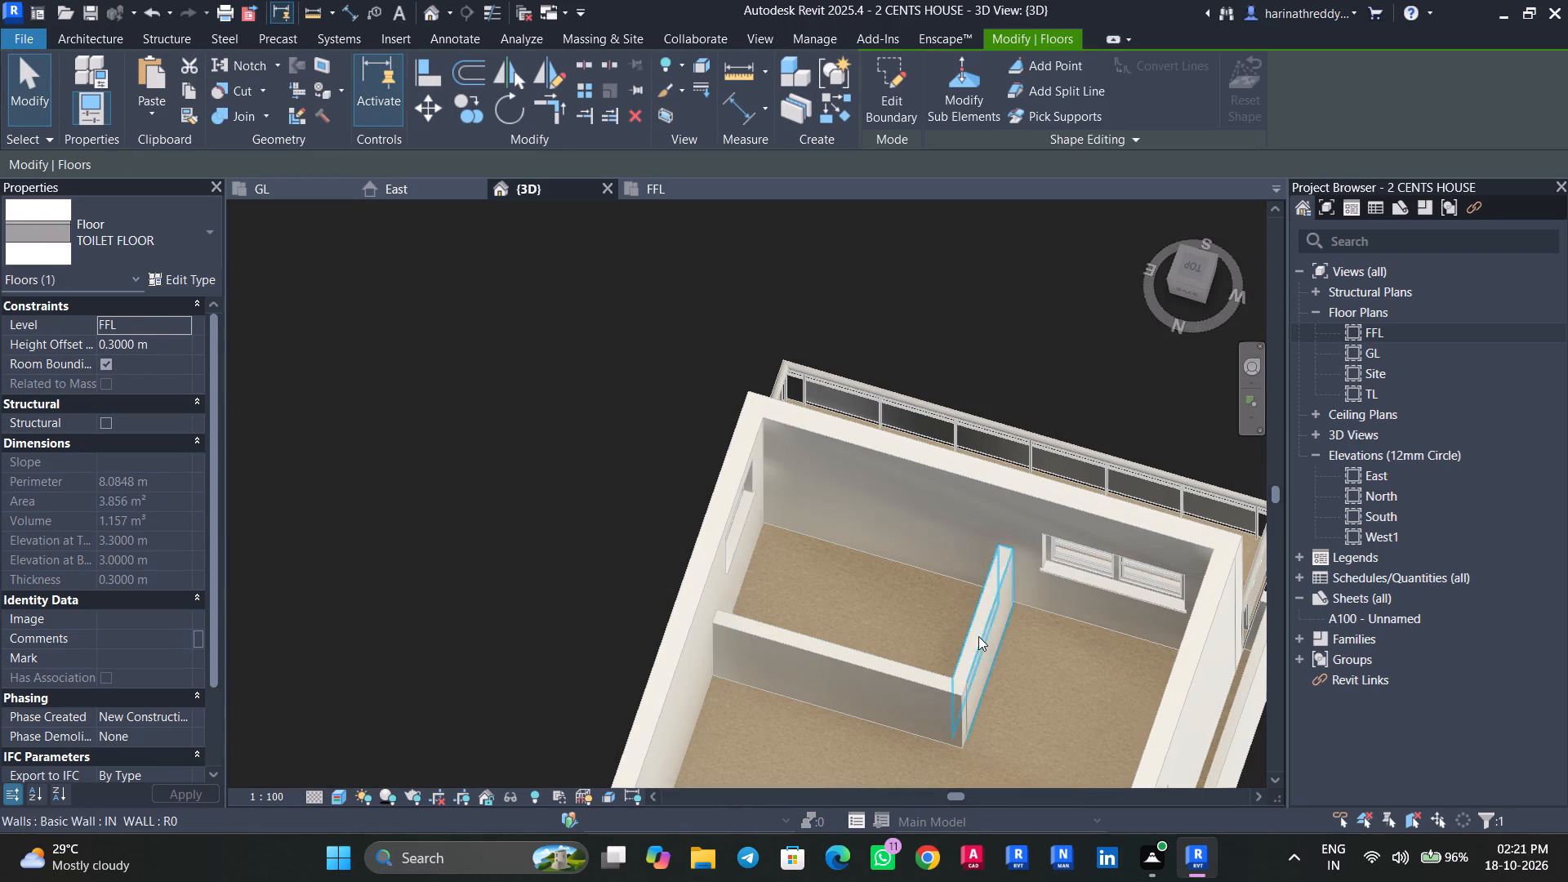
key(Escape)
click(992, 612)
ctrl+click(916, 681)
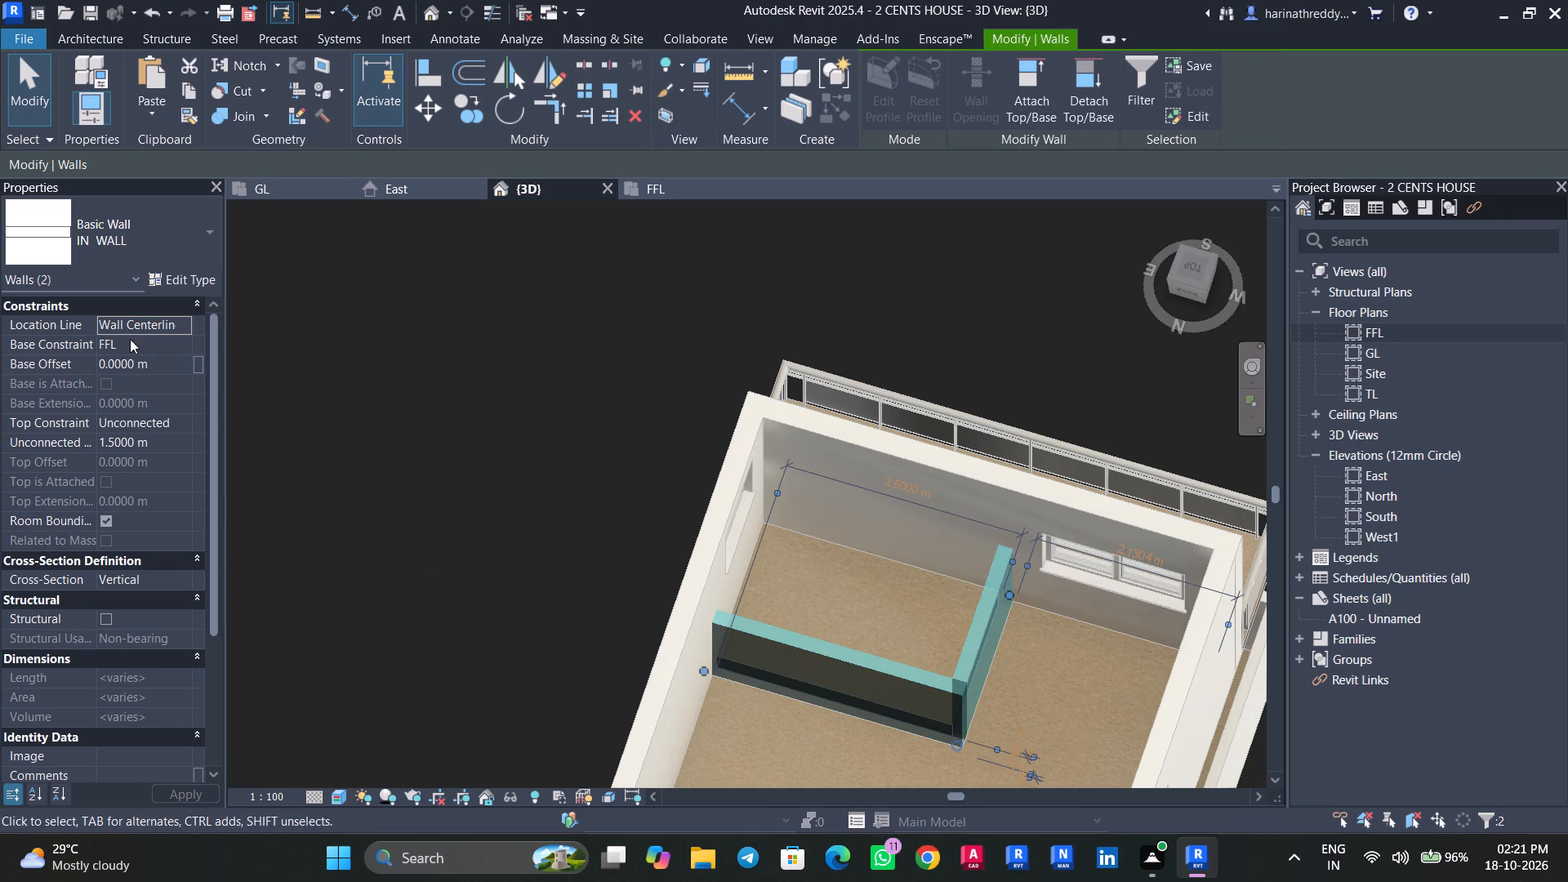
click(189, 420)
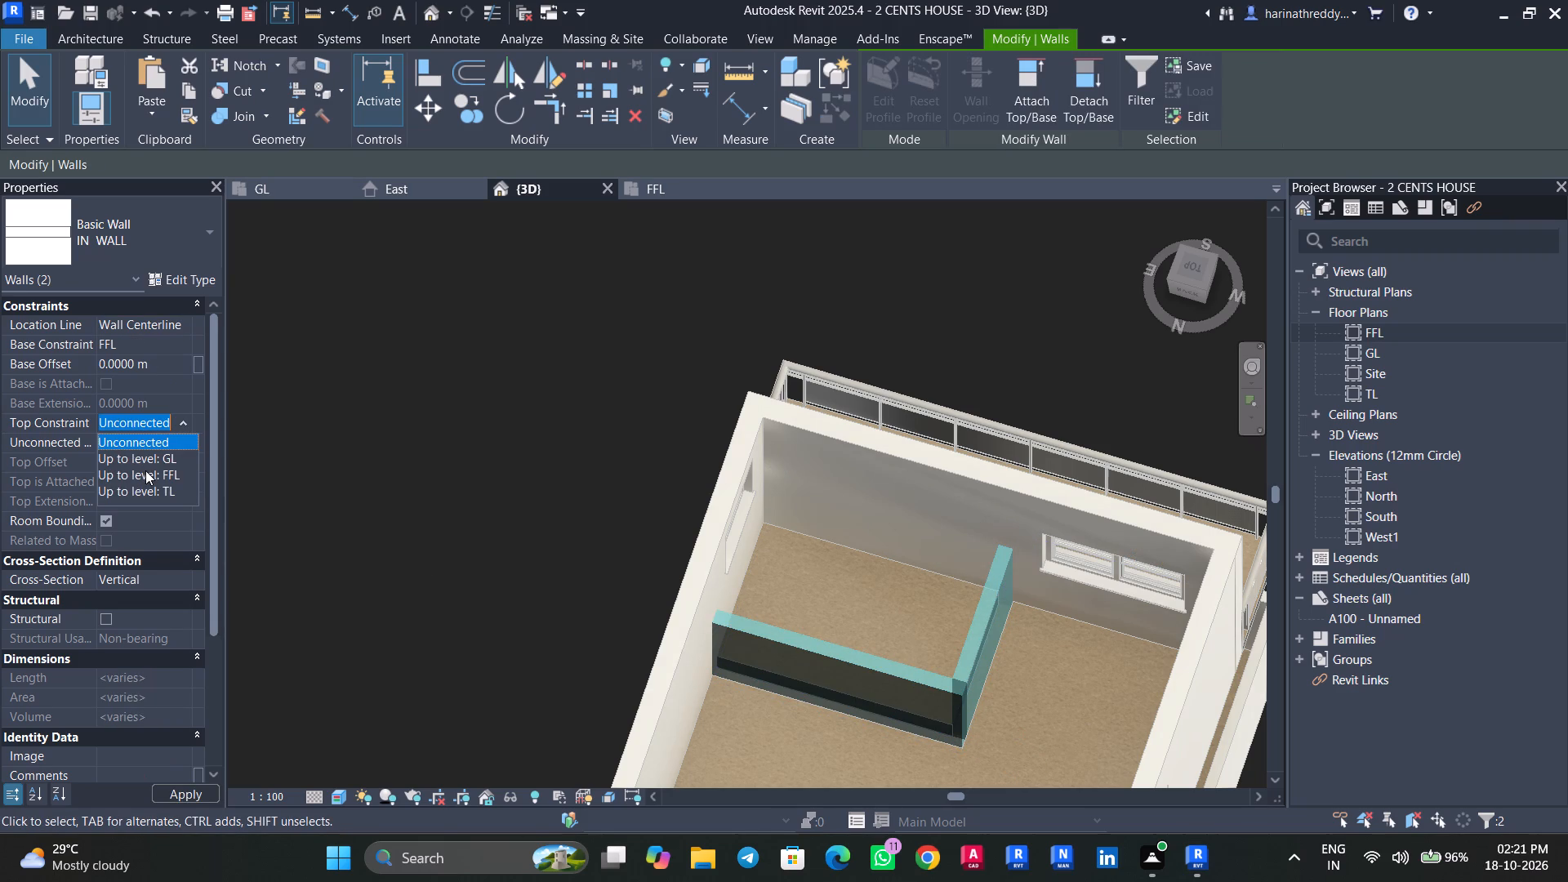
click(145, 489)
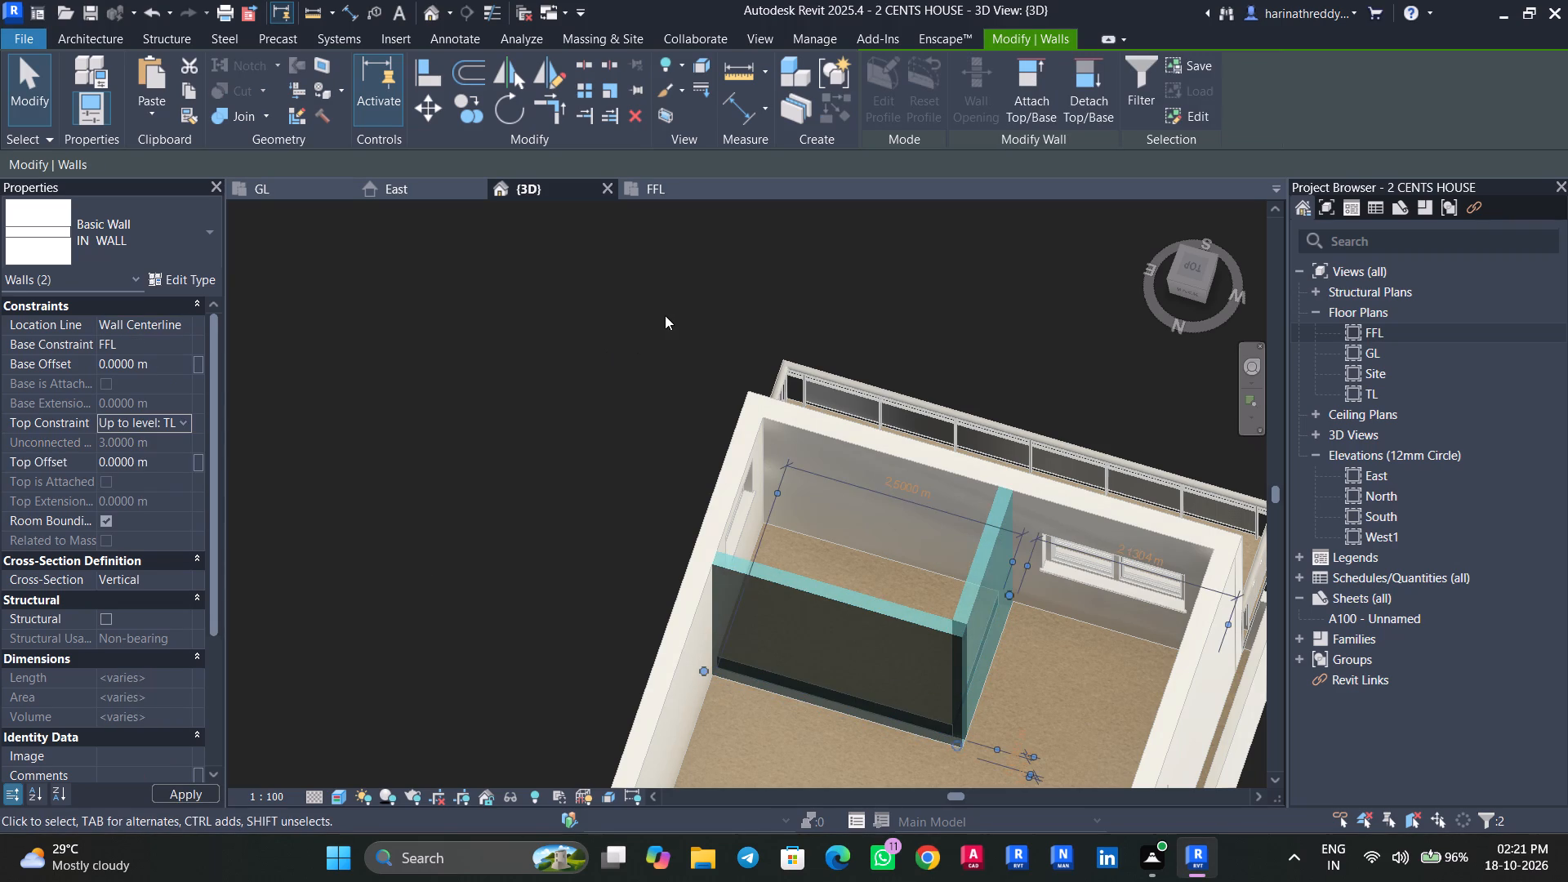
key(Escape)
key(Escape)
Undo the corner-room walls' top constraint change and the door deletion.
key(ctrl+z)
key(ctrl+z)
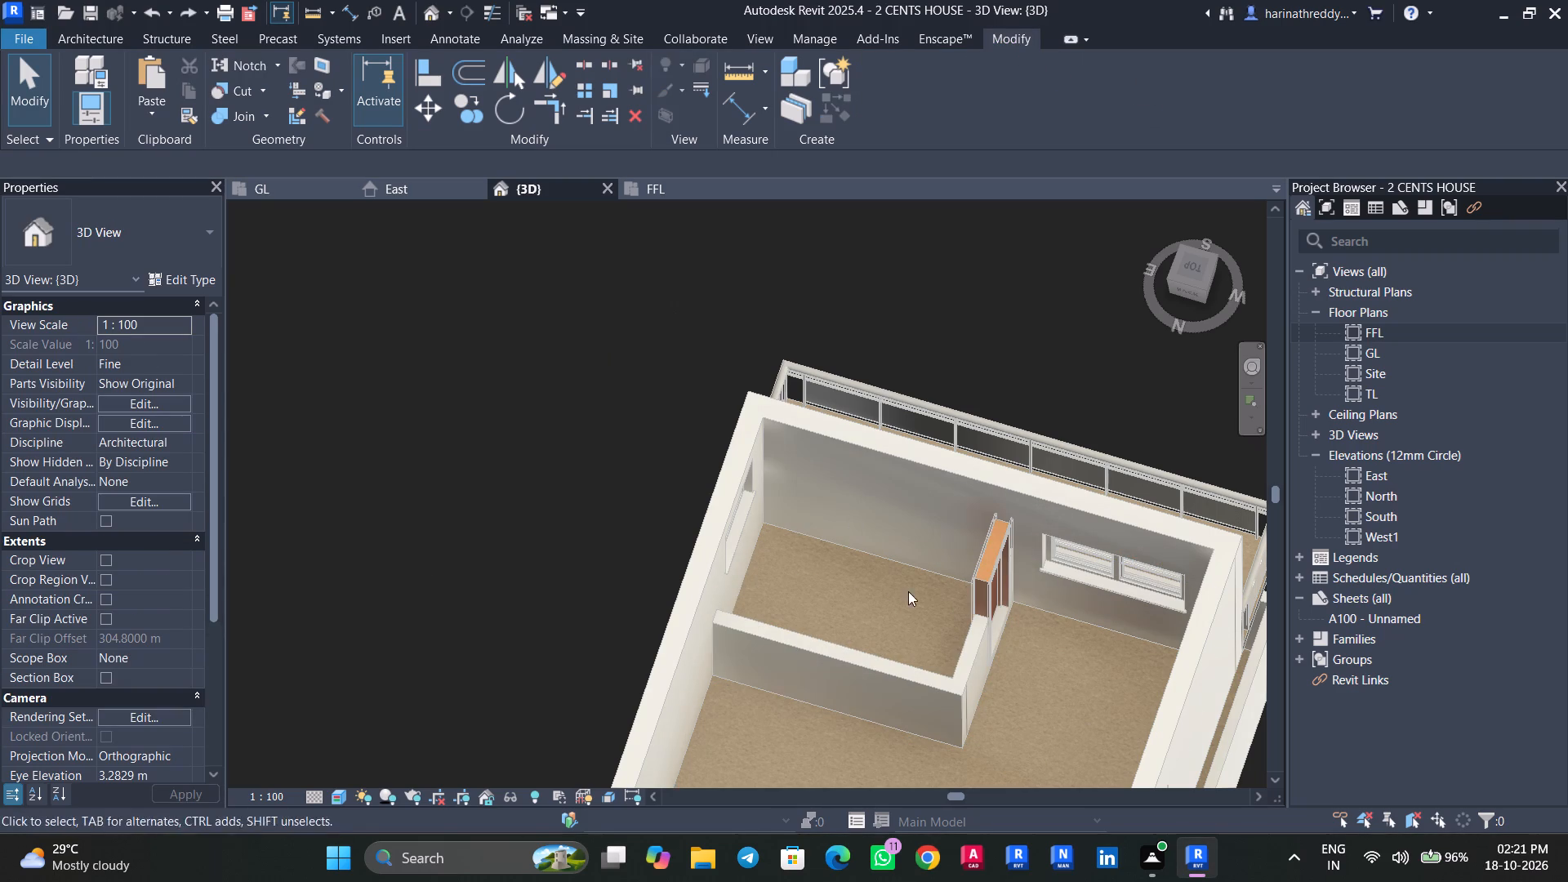
Set the top constraint of both low IN WALL partitions around Bedroom 2's corner room to Up to level: TL.
ctrl+click(969, 666)
ctrl+click(904, 682)
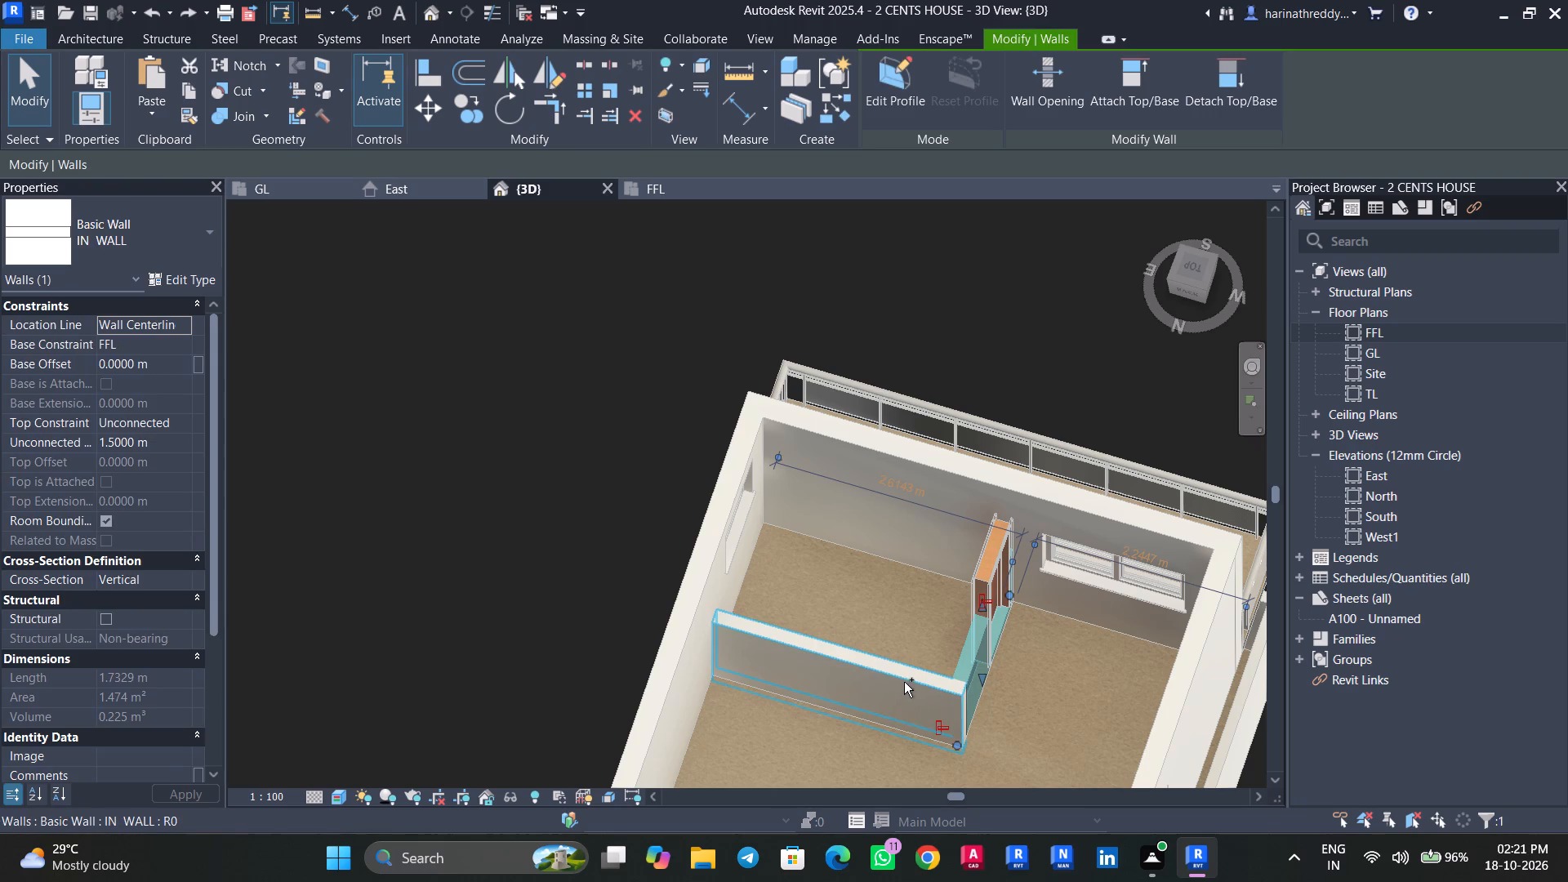
click(180, 420)
click(162, 489)
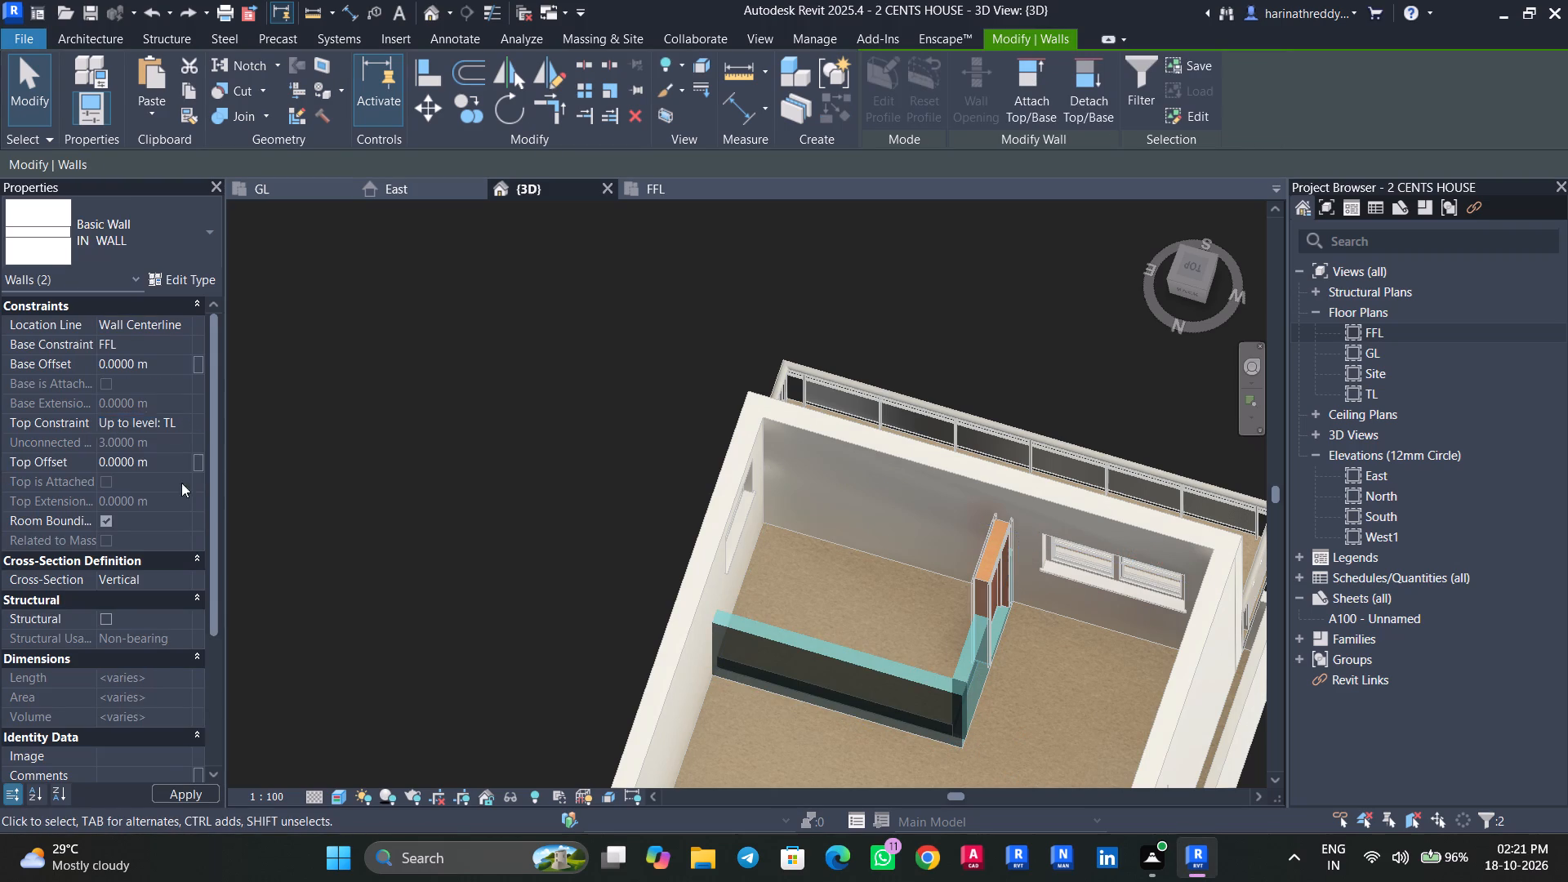
key(Escape)
key(Escape)
Examine the first-floor rooms and the stairwell opening in the 3D view.
scroll(447, 433, down, 4)
shift+middle_drag(533, 541, 405, 412)
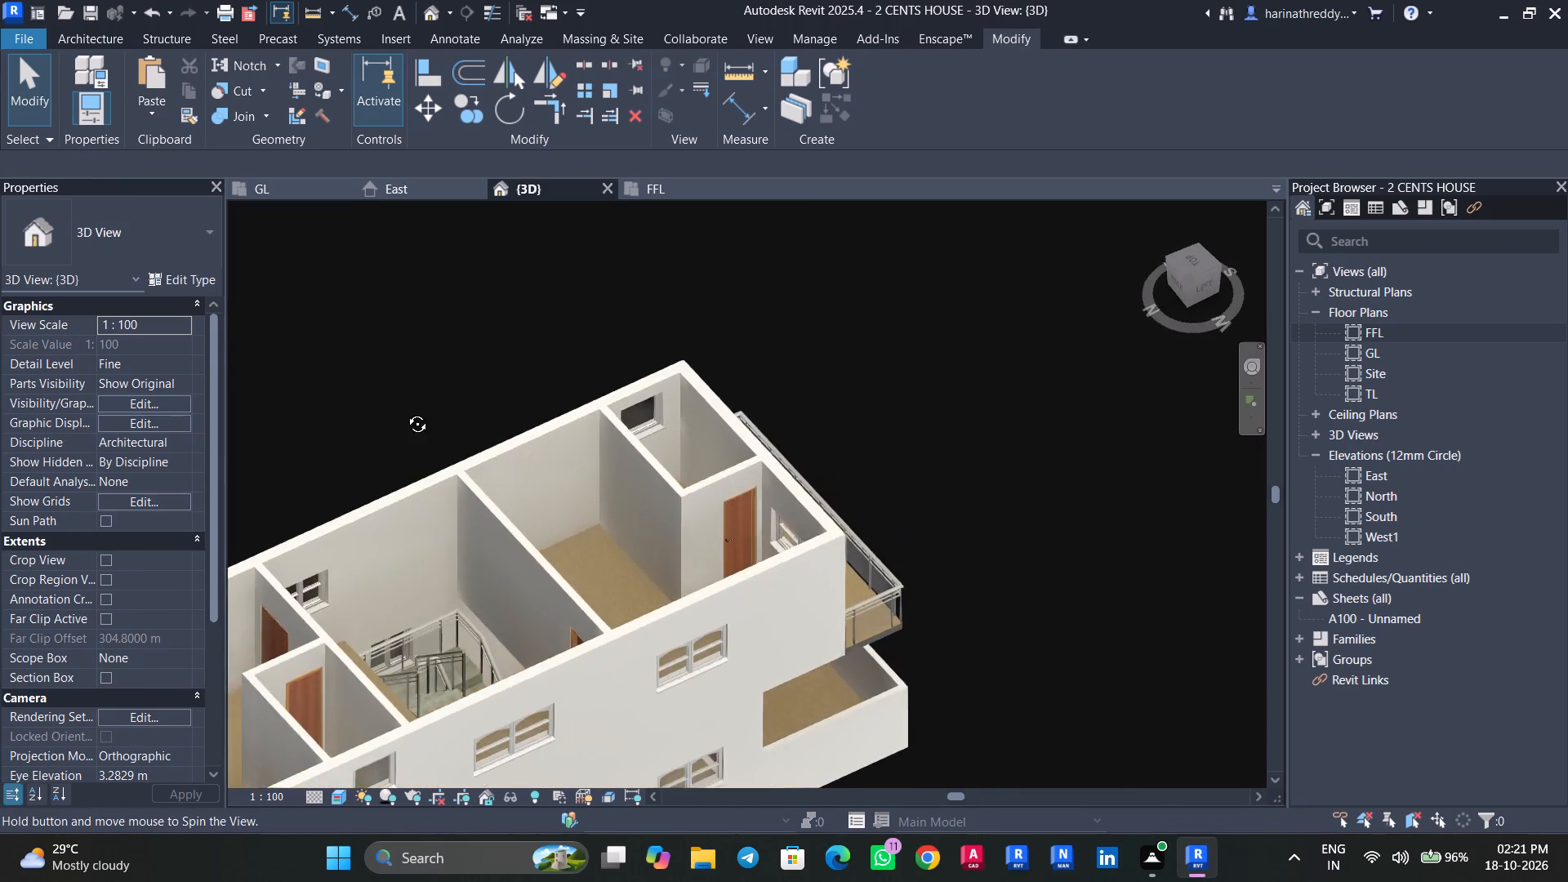
shift+middle_drag(405, 412, 246, 443)
scroll(376, 486, up, 8)
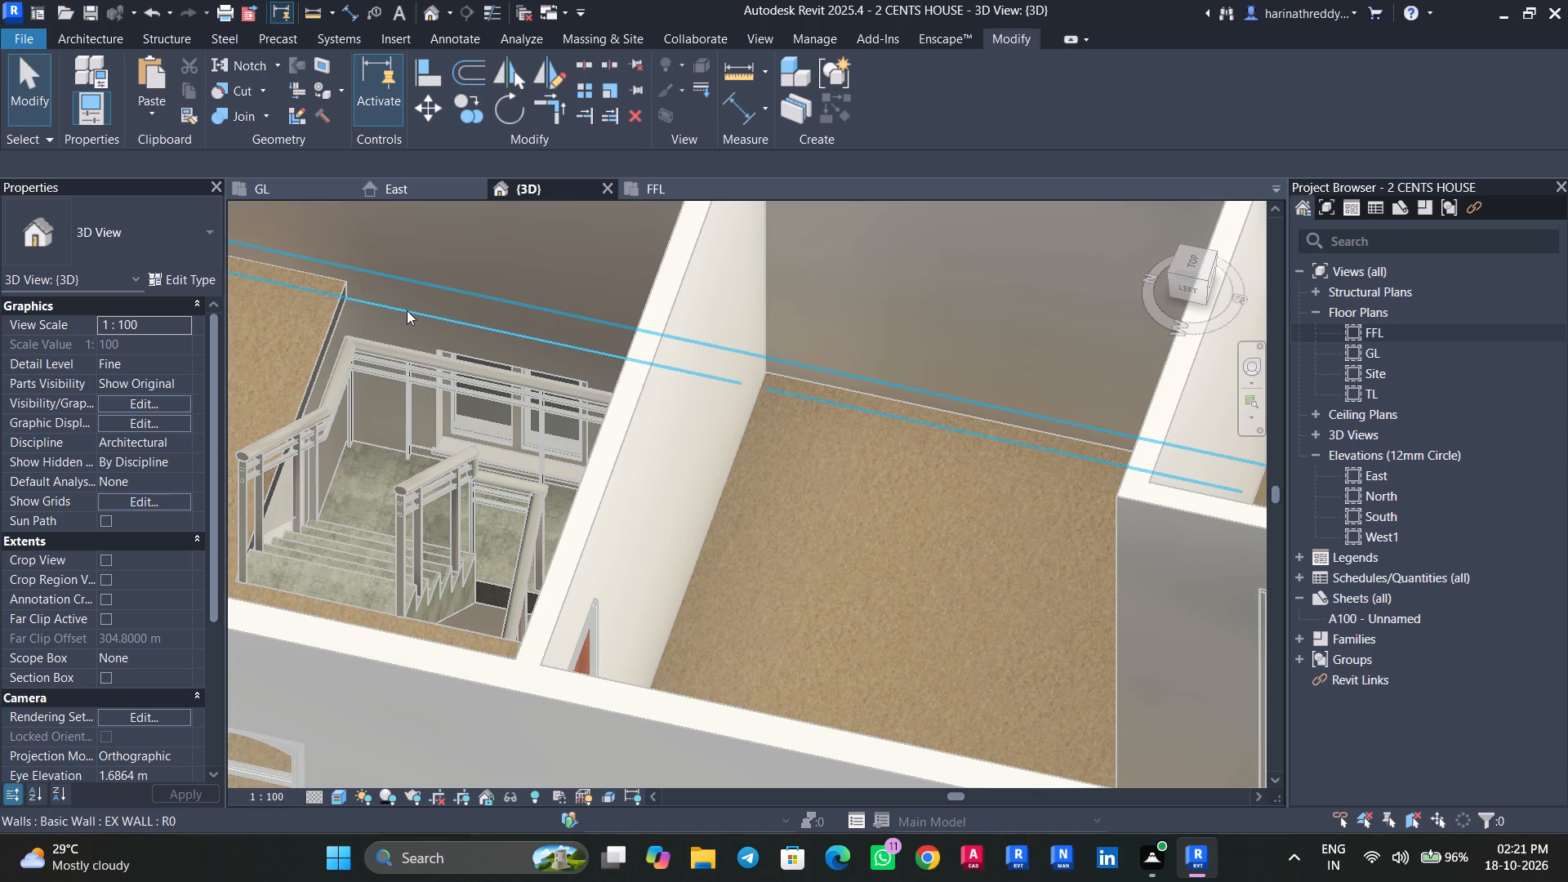
scroll(407, 312, up, 2)
click(442, 319)
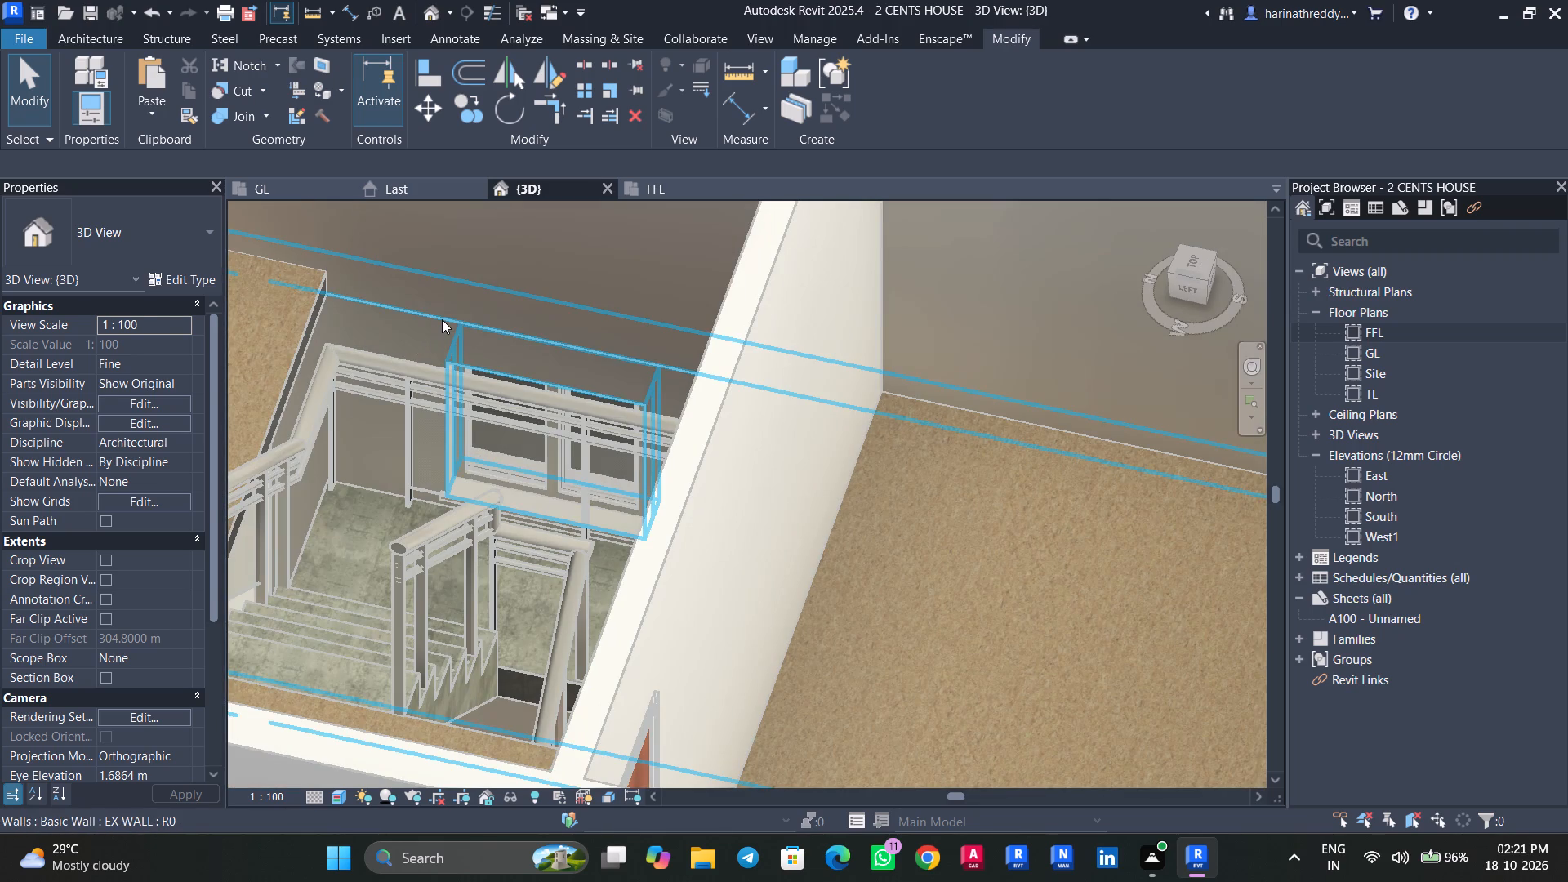
middle_drag(442, 319, 501, 390)
key(Escape)
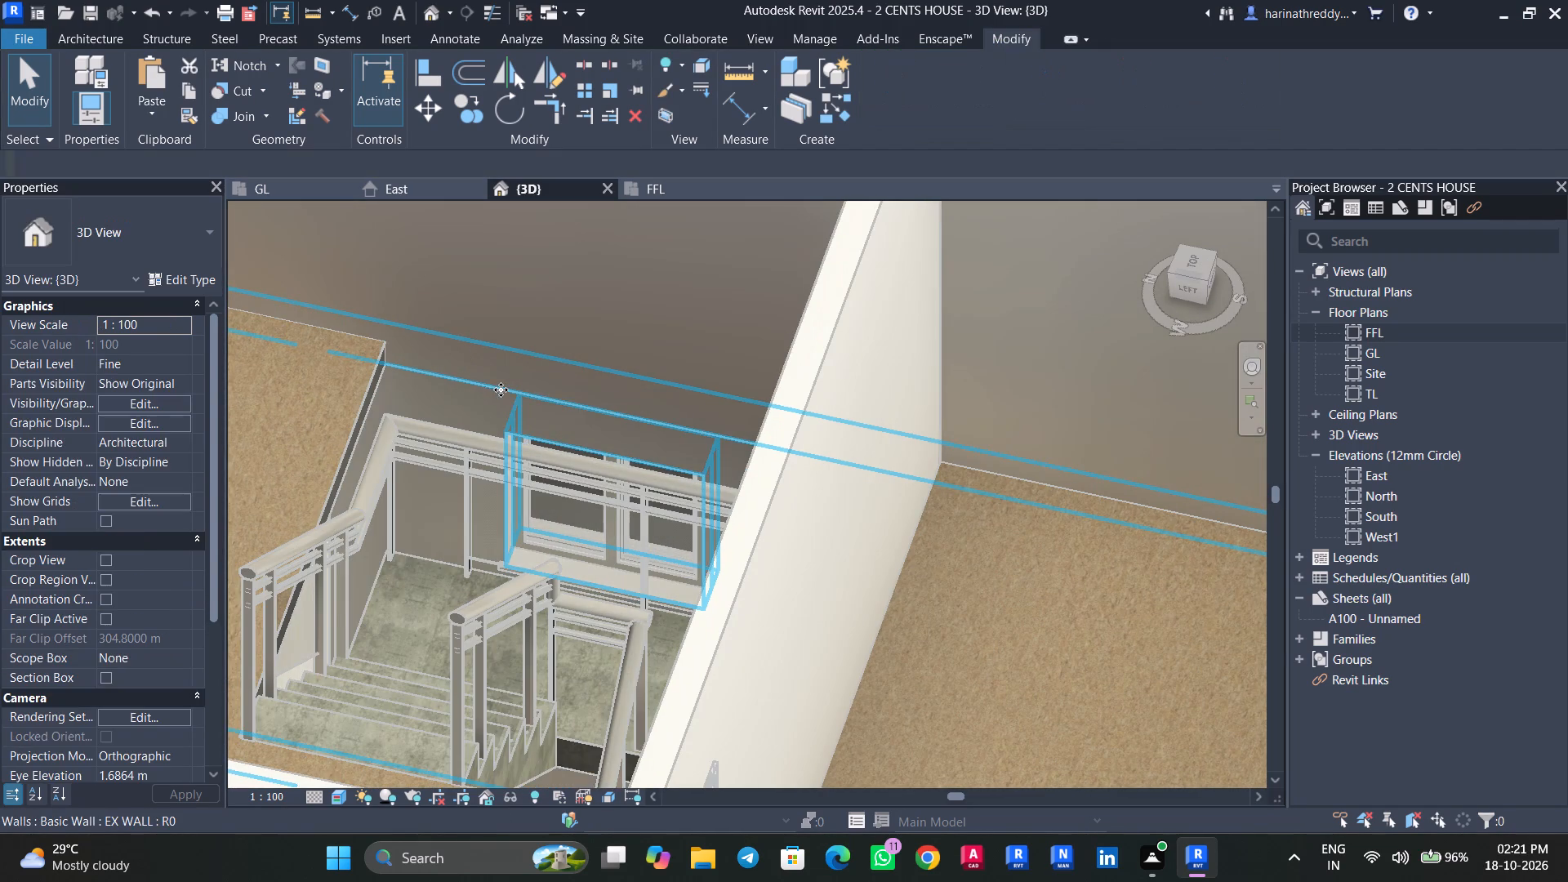
key(Escape)
key(Escape)
key(Escape)
key(Escape)
Open the GL floor plan and set its underlay base level to None.
double_click(1380, 352)
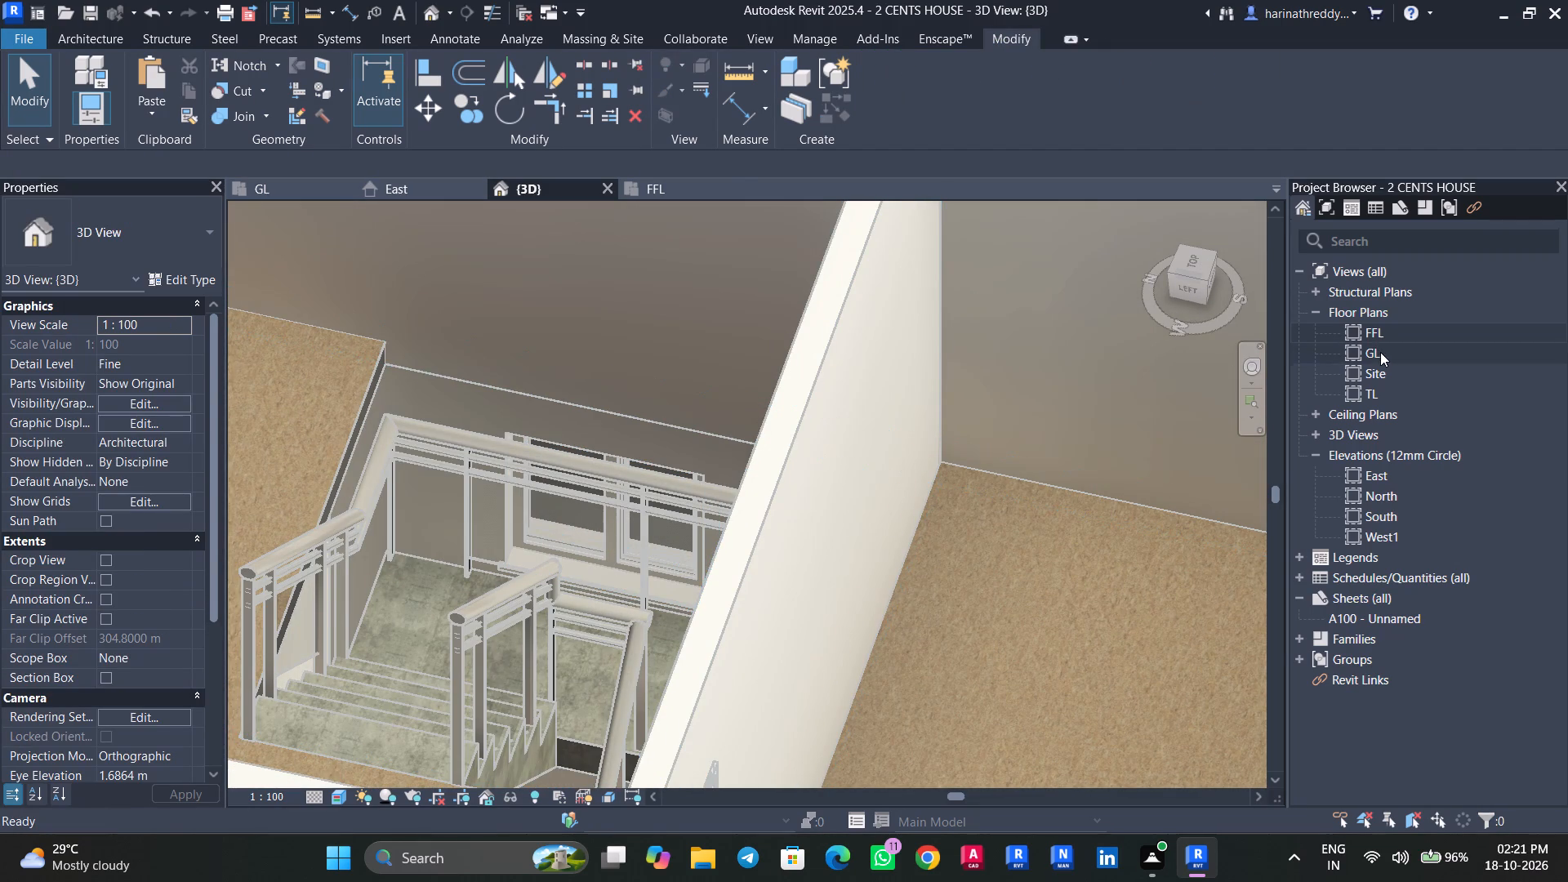
click(183, 656)
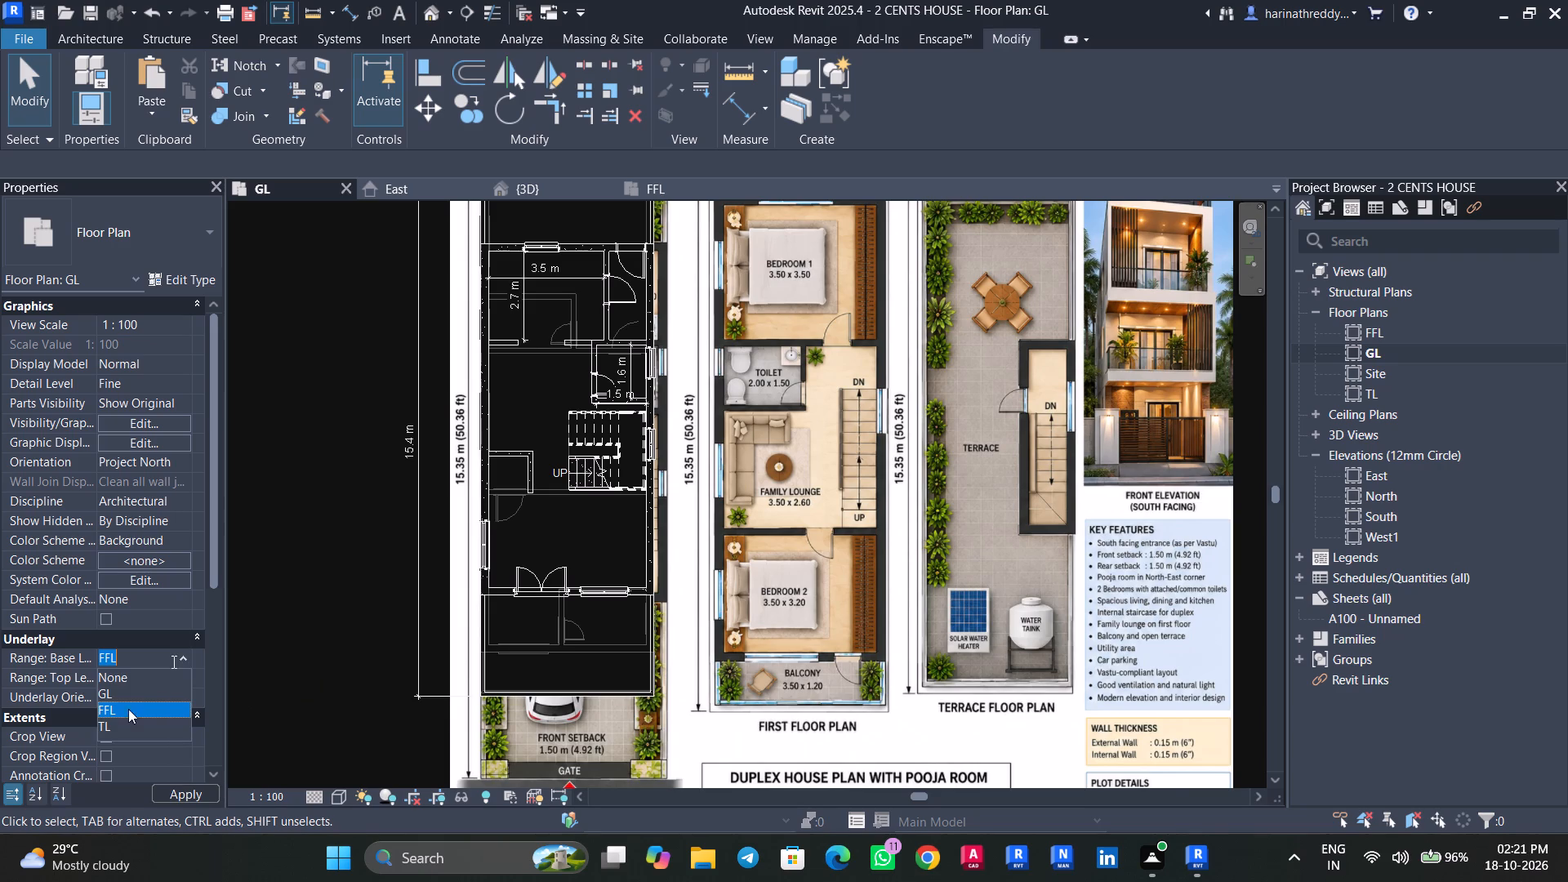
click(133, 673)
scroll(330, 639, down, 4)
scroll(384, 538, up, 5)
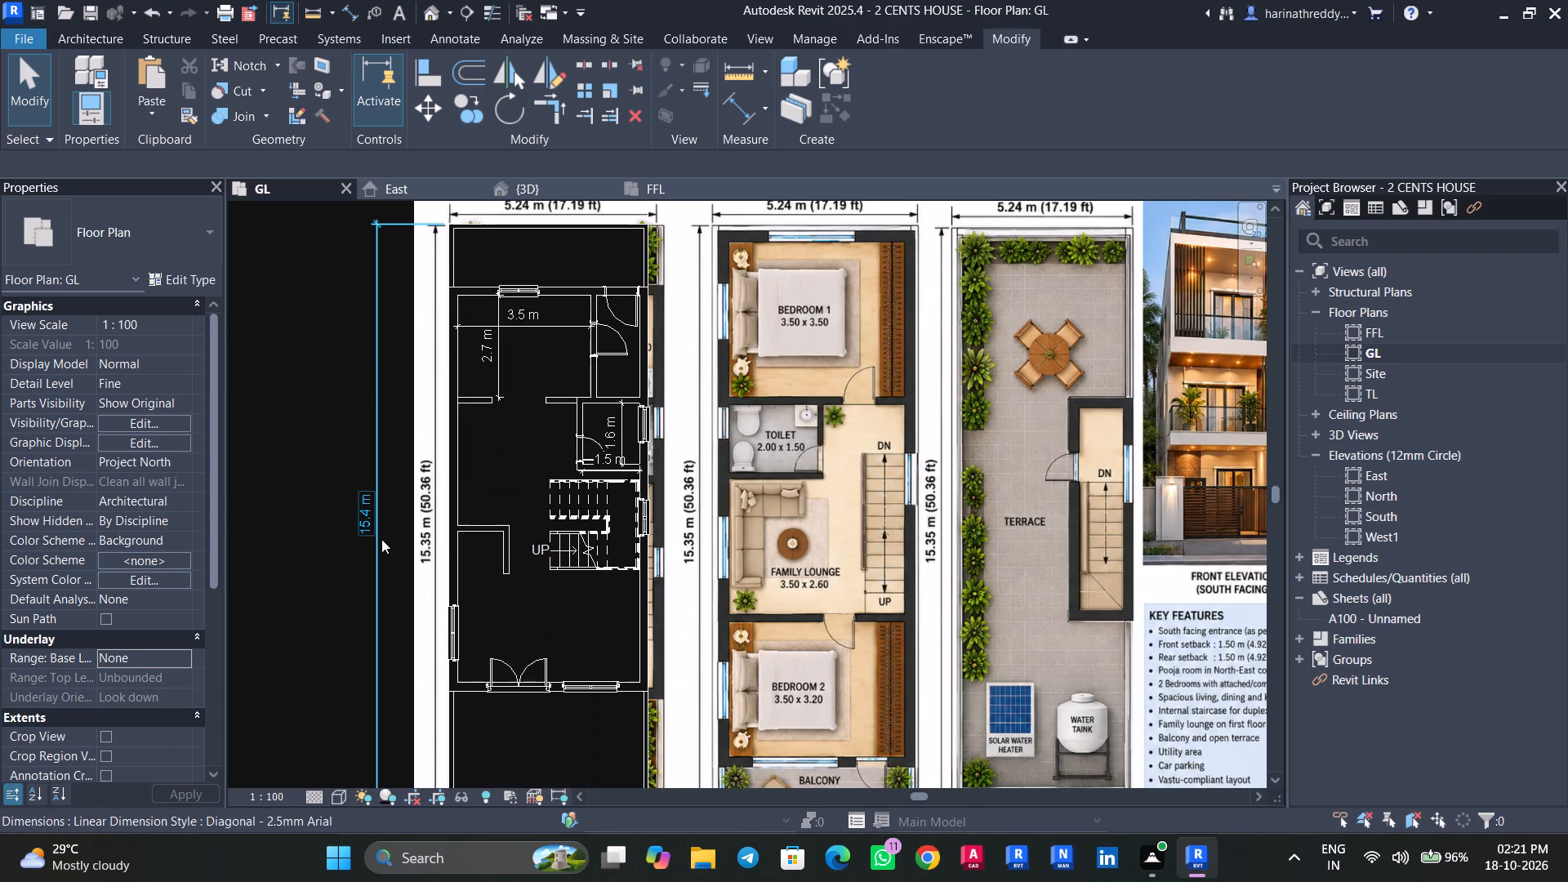
key(Escape)
key(Escape)
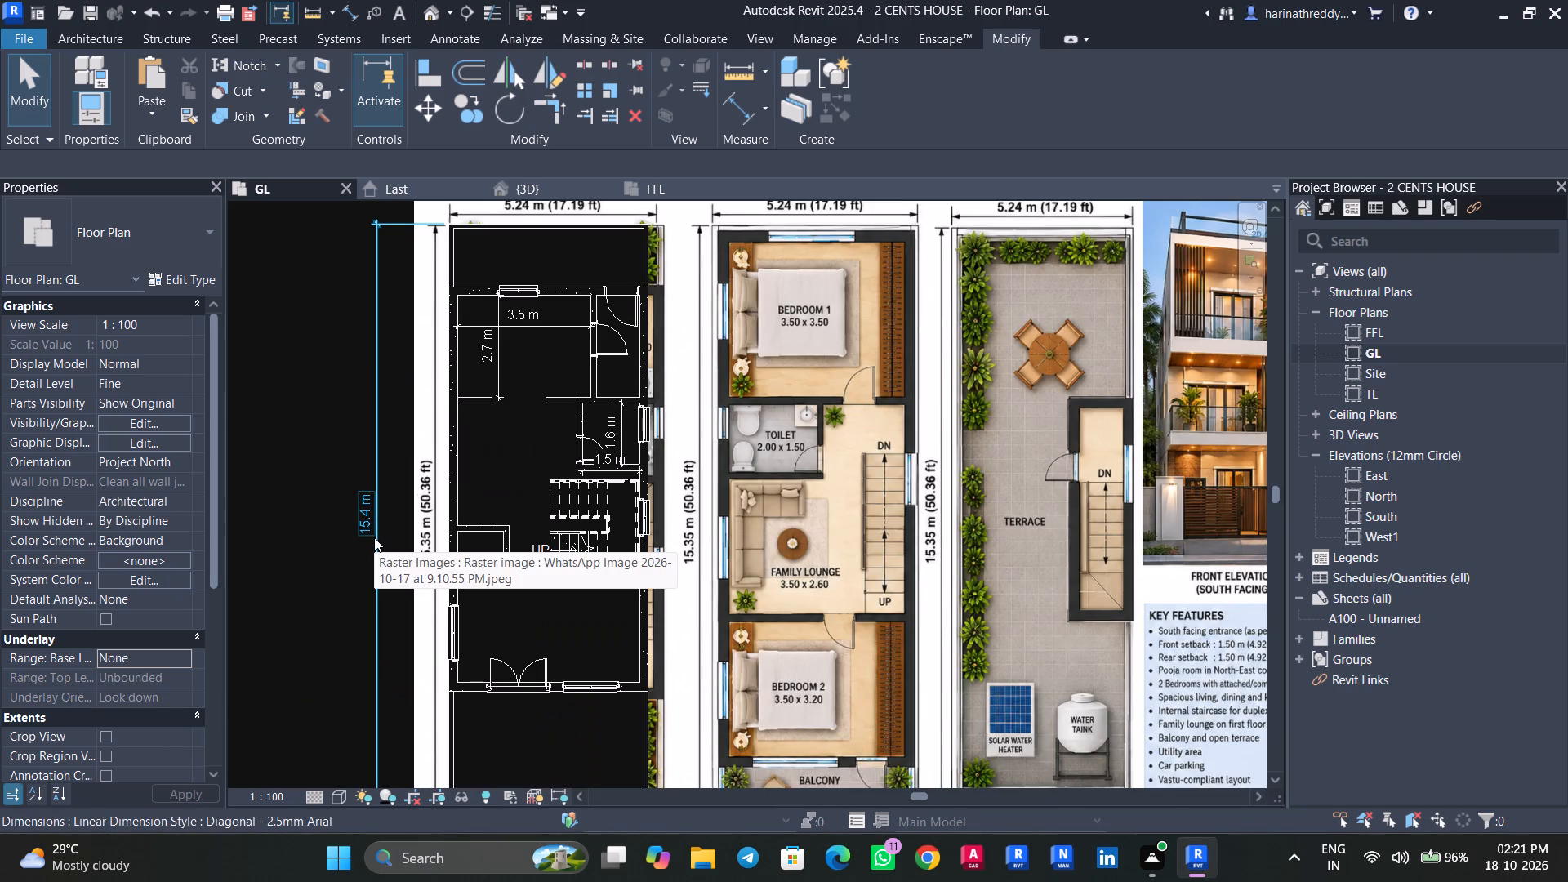
scroll(514, 589, up, 4)
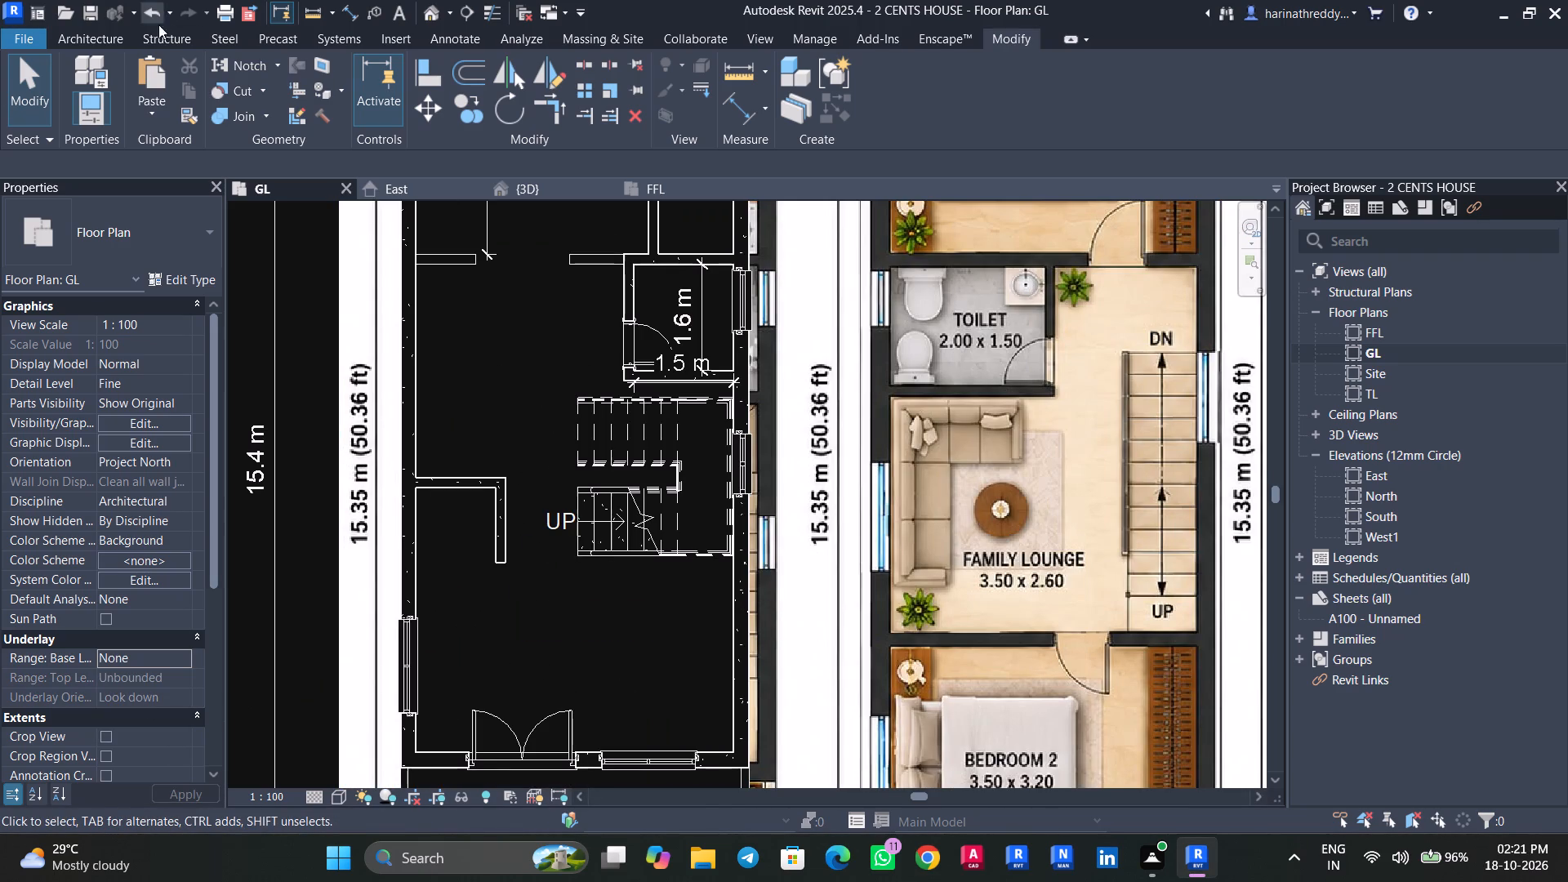
Place automatic Compound Ceiling Plain ceilings at 2.6 m above GL in the narrow rear room and the main hall.
click(97, 44)
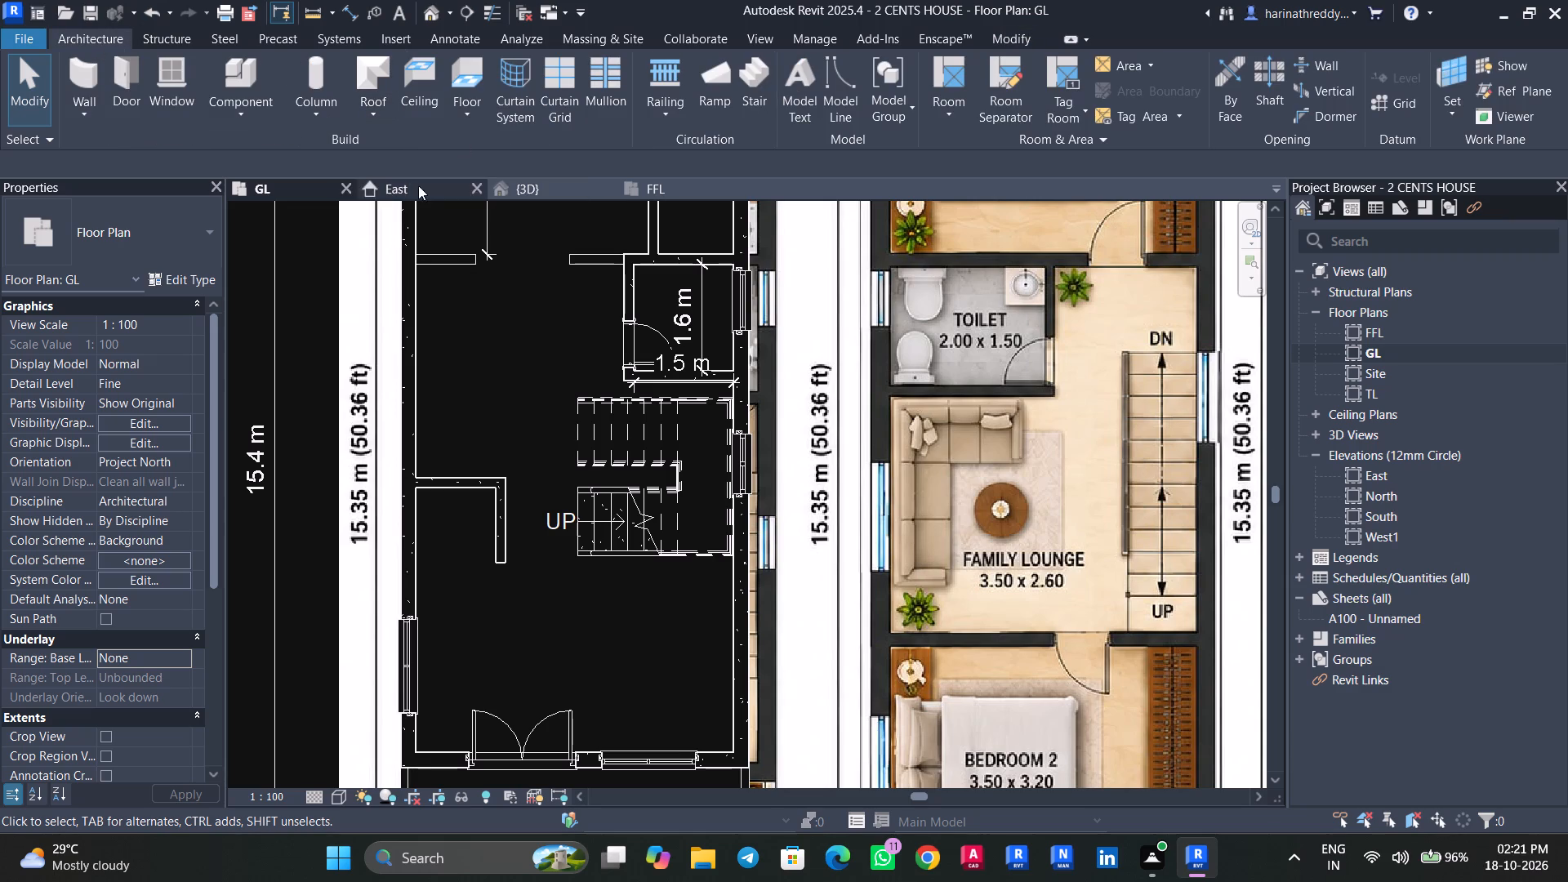
click(416, 99)
scroll(520, 457, down, 3)
middle_drag(519, 456, 514, 506)
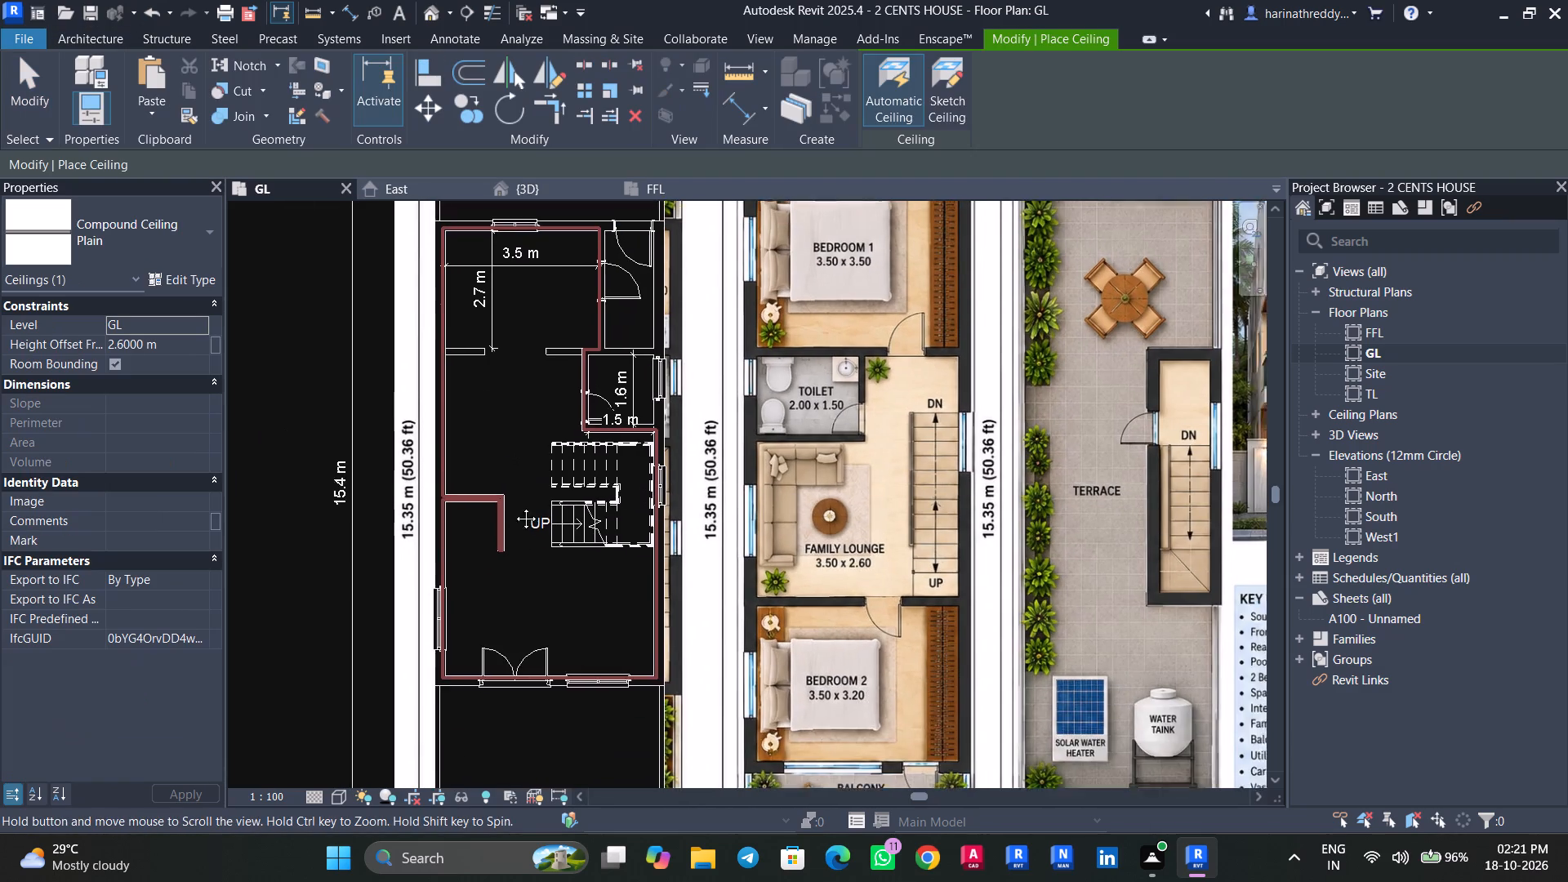
middle_drag(514, 506, 518, 530)
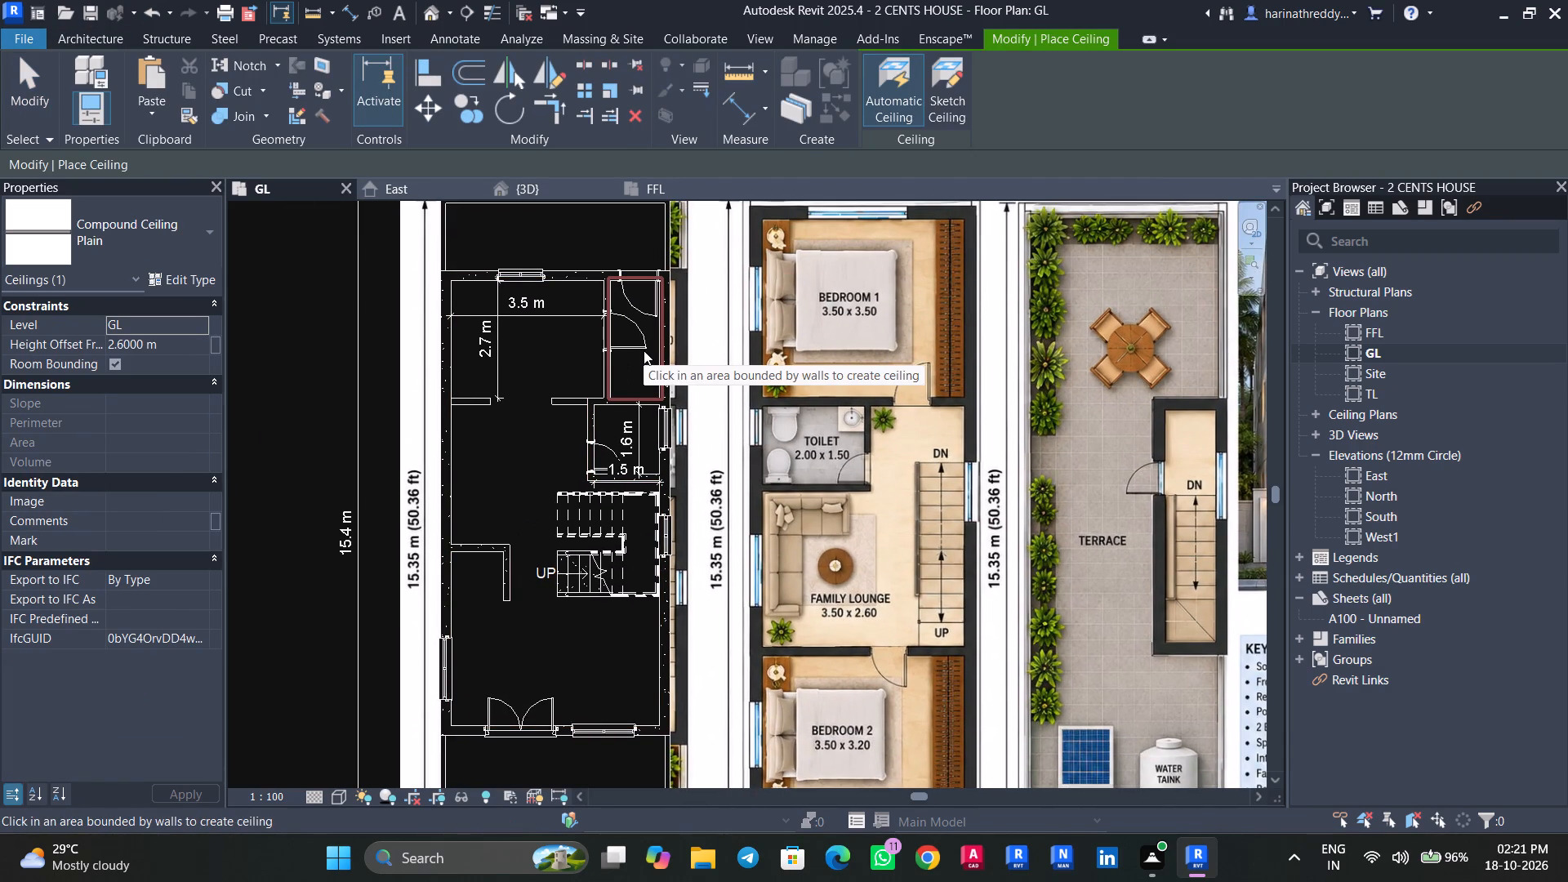
click(644, 350)
click(548, 427)
key(Escape)
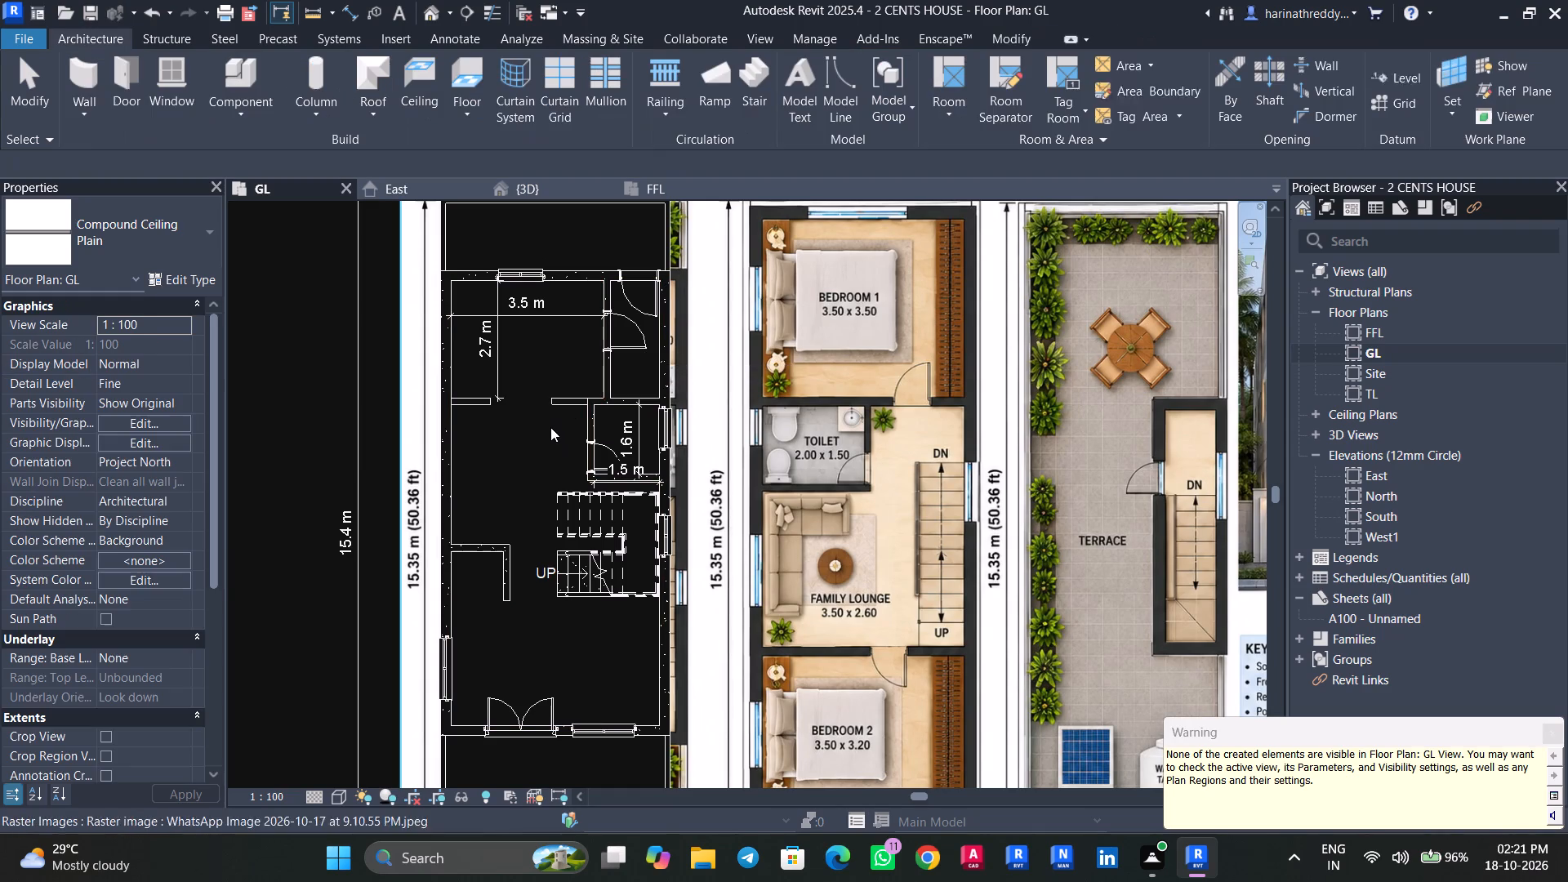
key(Escape)
Select the main hall ceiling in 3D and open its boundary for editing in the GL plan.
key(Tab)
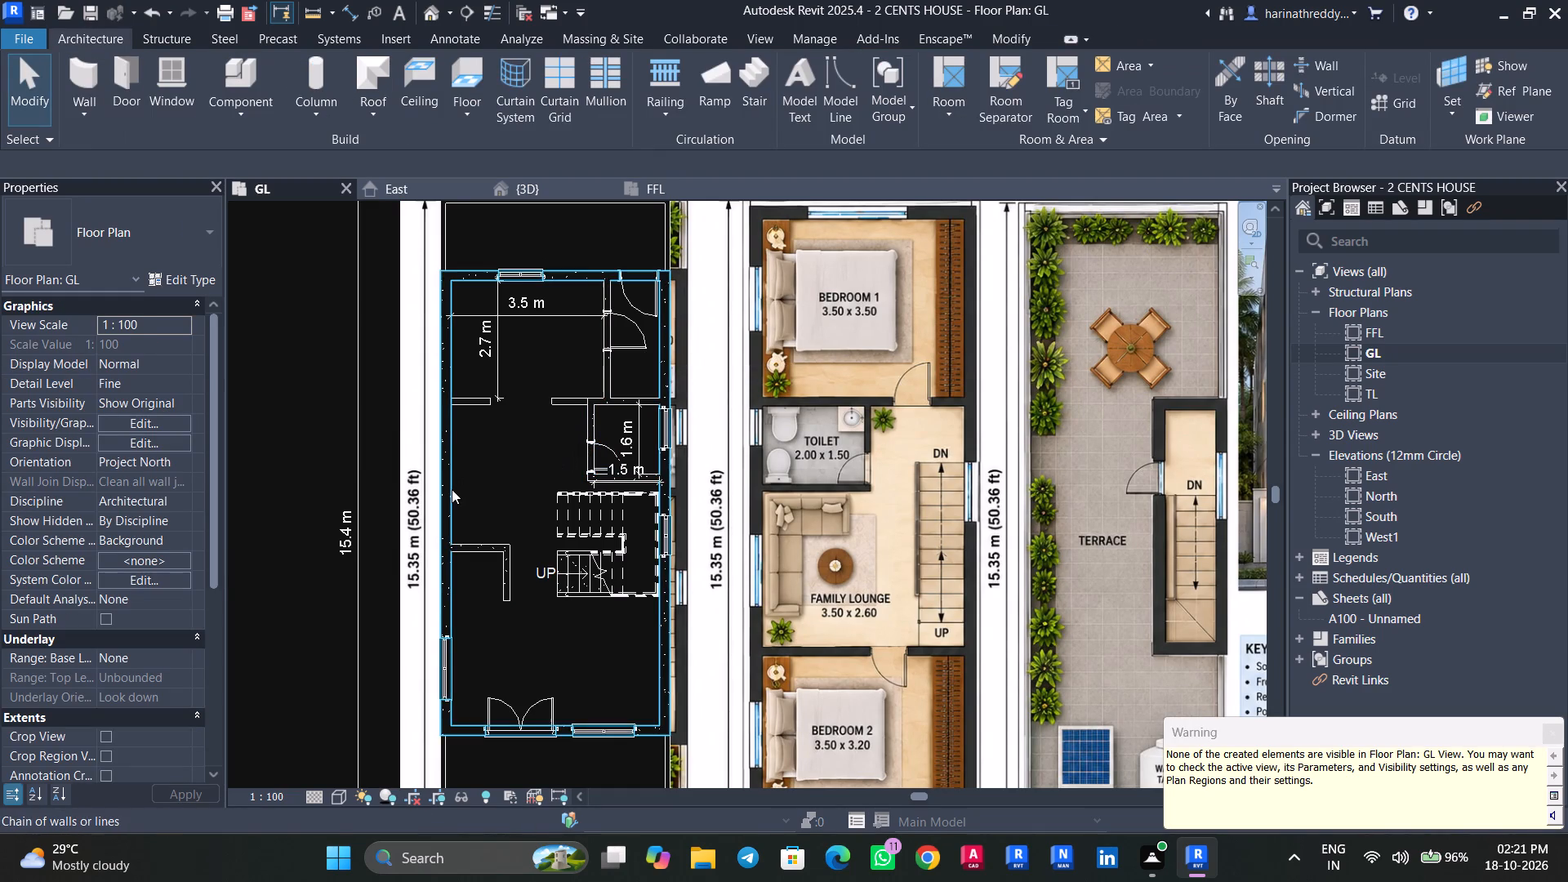
key(Tab)
click(535, 190)
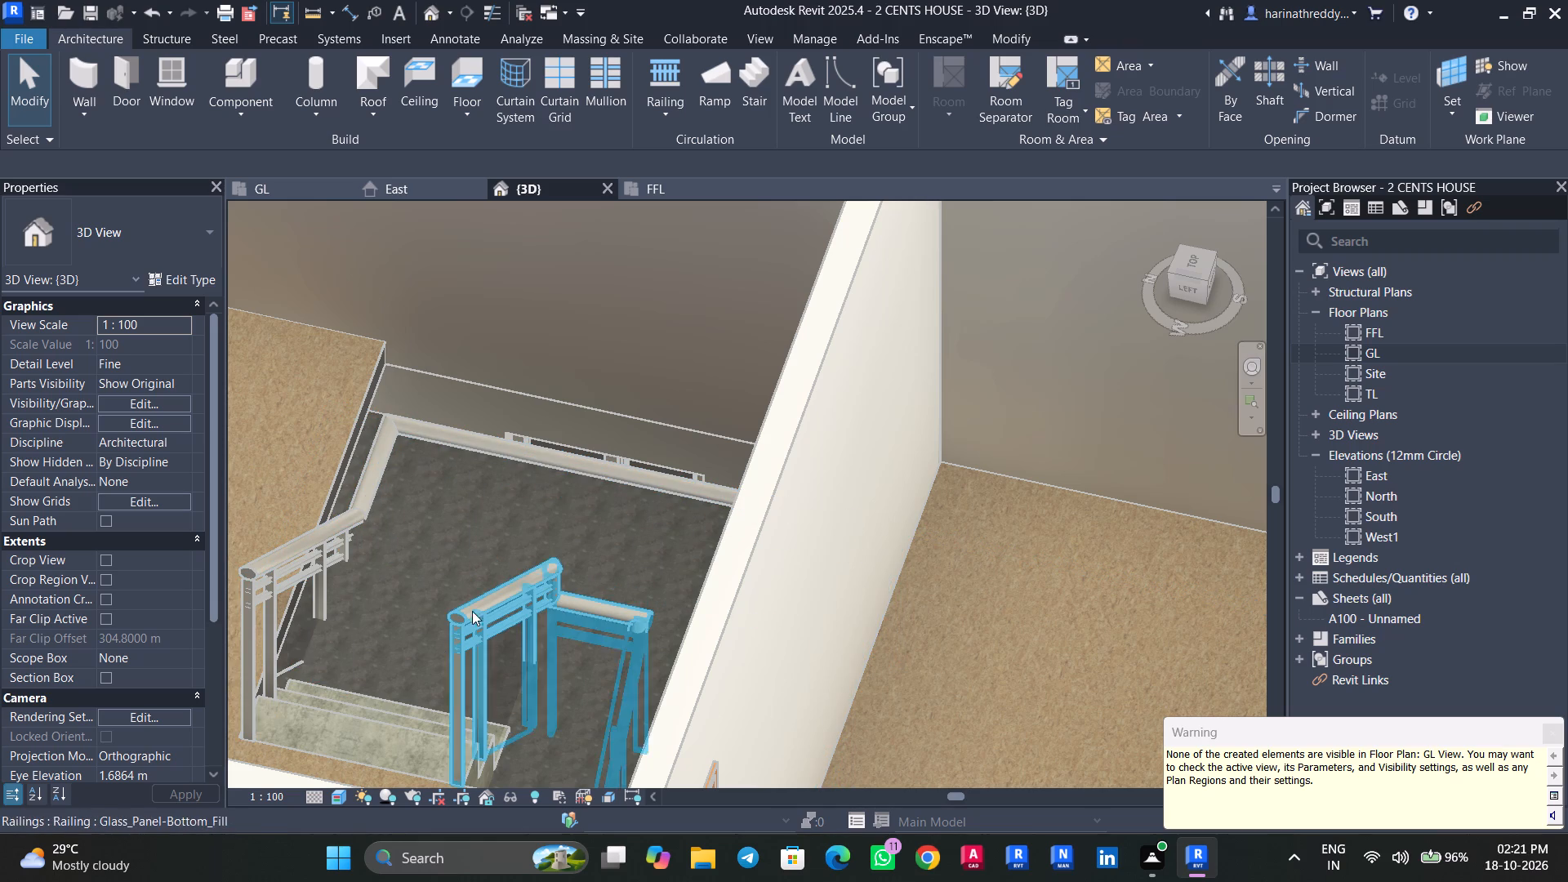
key(Tab)
key(Tab)
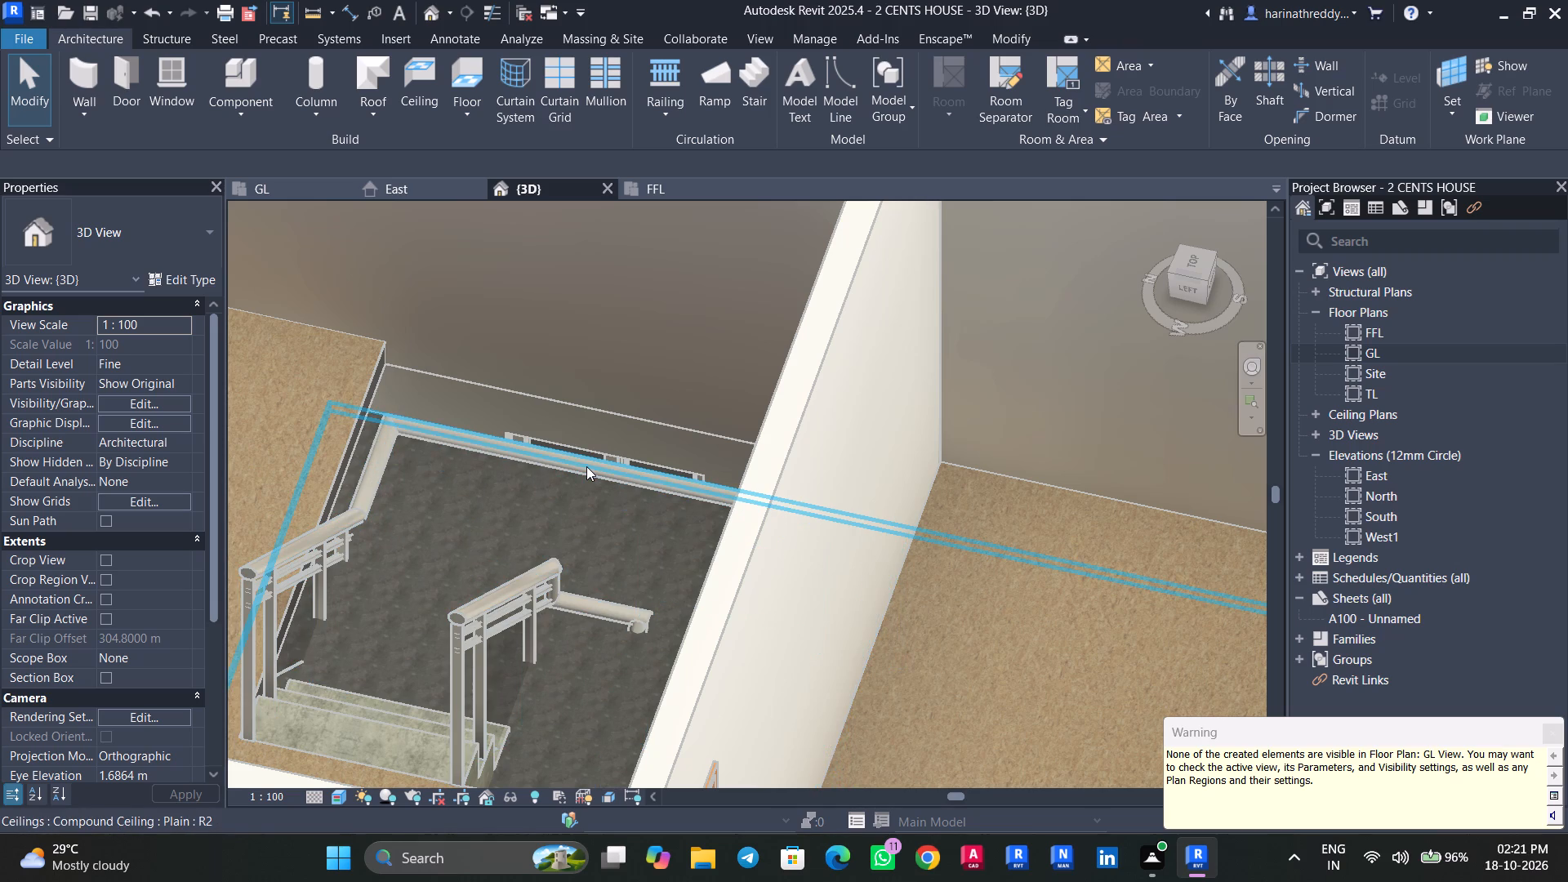
click(586, 466)
scroll(586, 466, down, 4)
shift+middle_drag(586, 466, 498, 439)
click(904, 88)
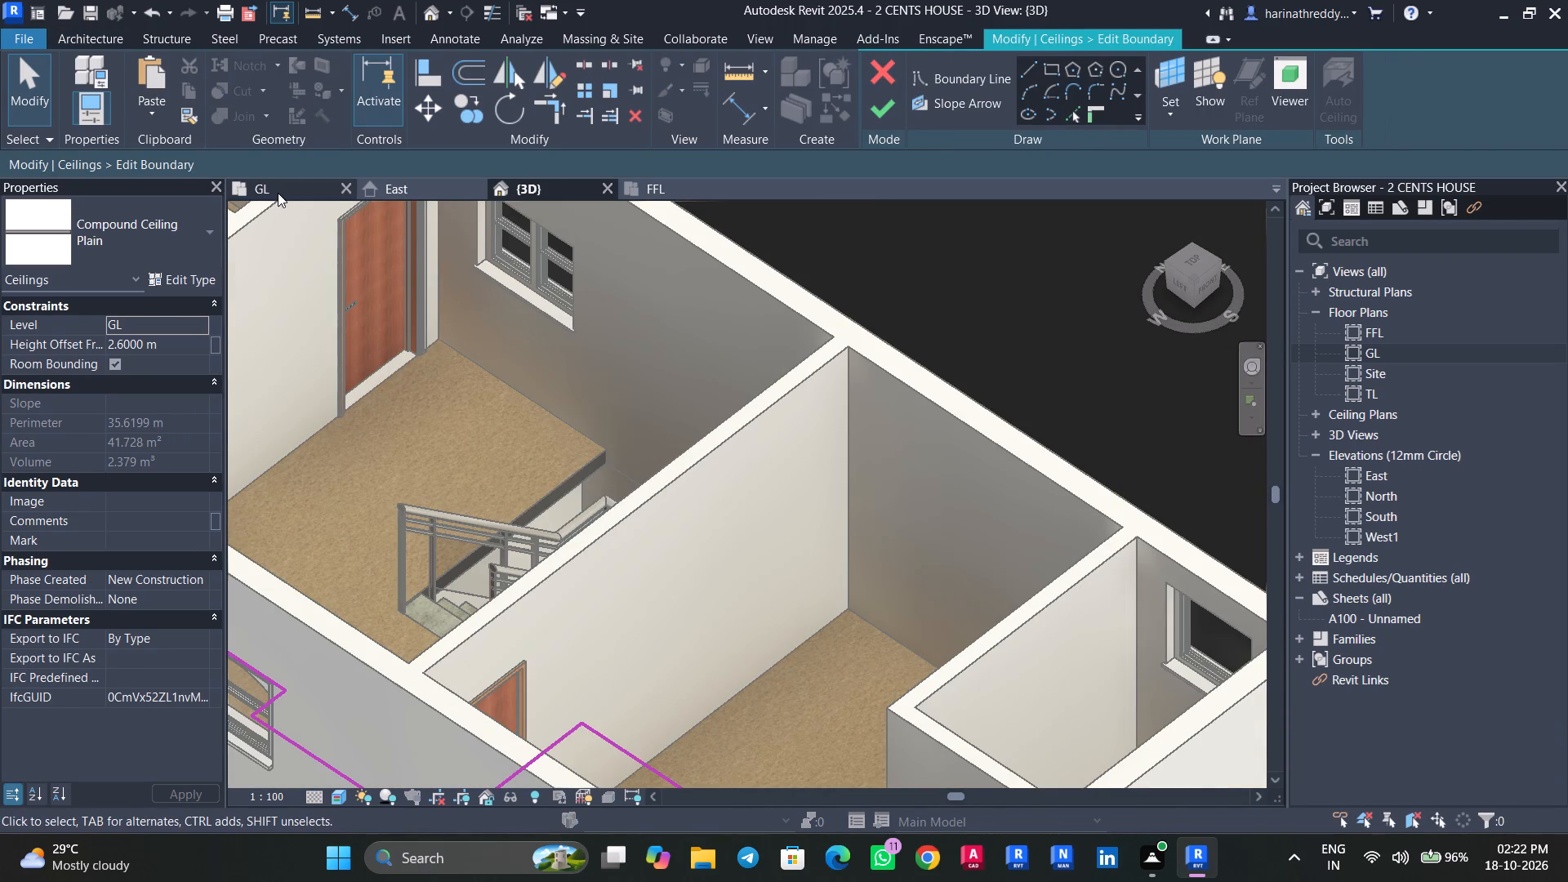
click(274, 187)
Sketch three ceiling boundary lines around the staircase, about 2.35 m wide, starting and ending on the east wall line.
scroll(611, 567, up, 3)
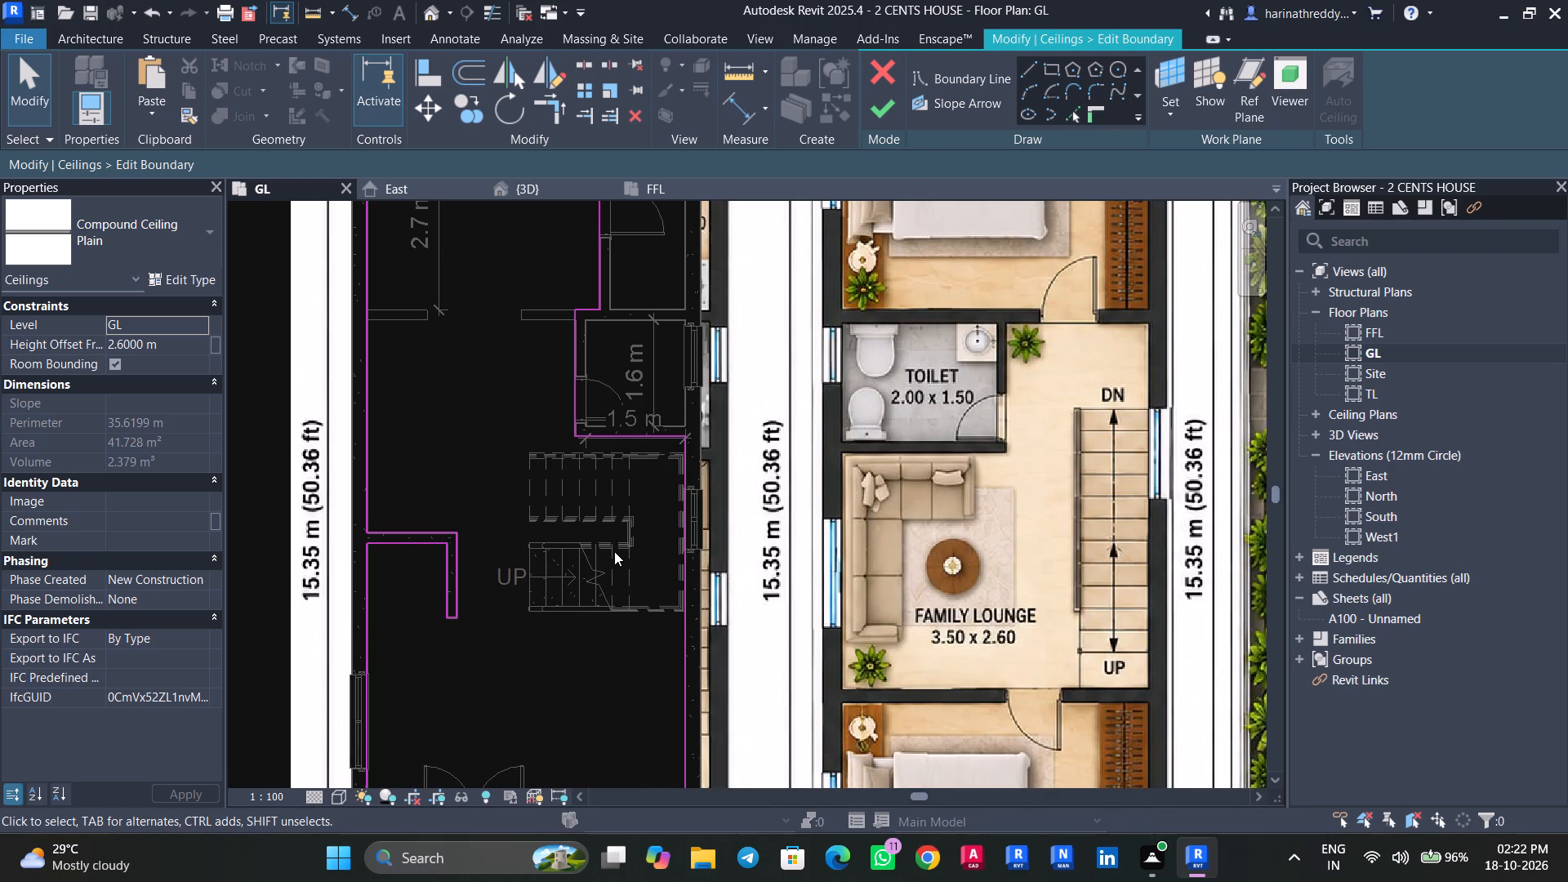
scroll(614, 551, up, 2)
middle_drag(614, 551, 742, 473)
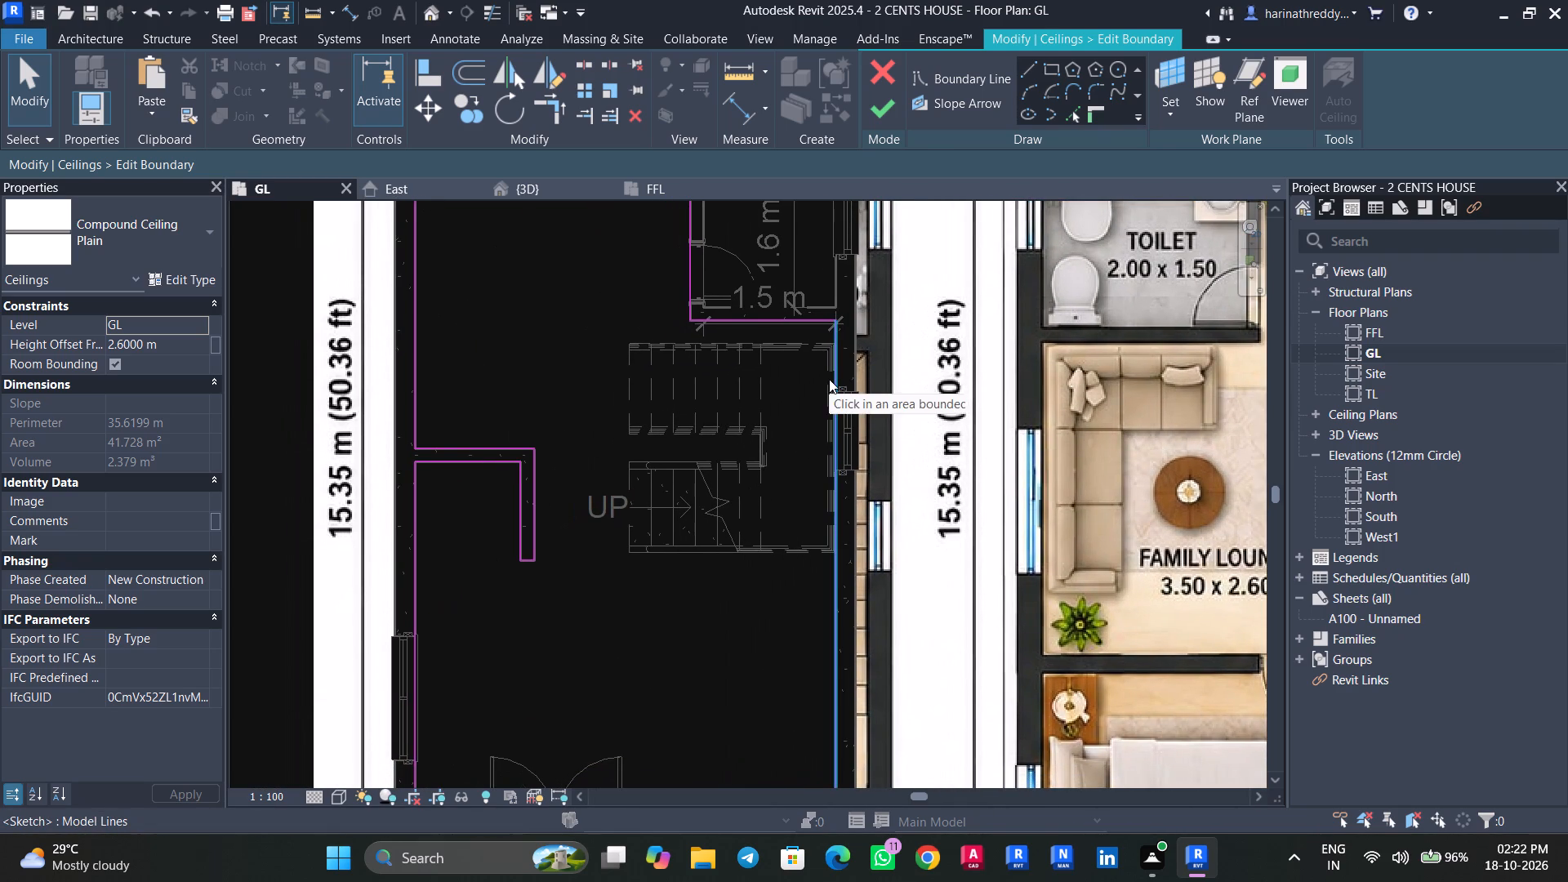
click(1023, 67)
scroll(816, 341, up, 4)
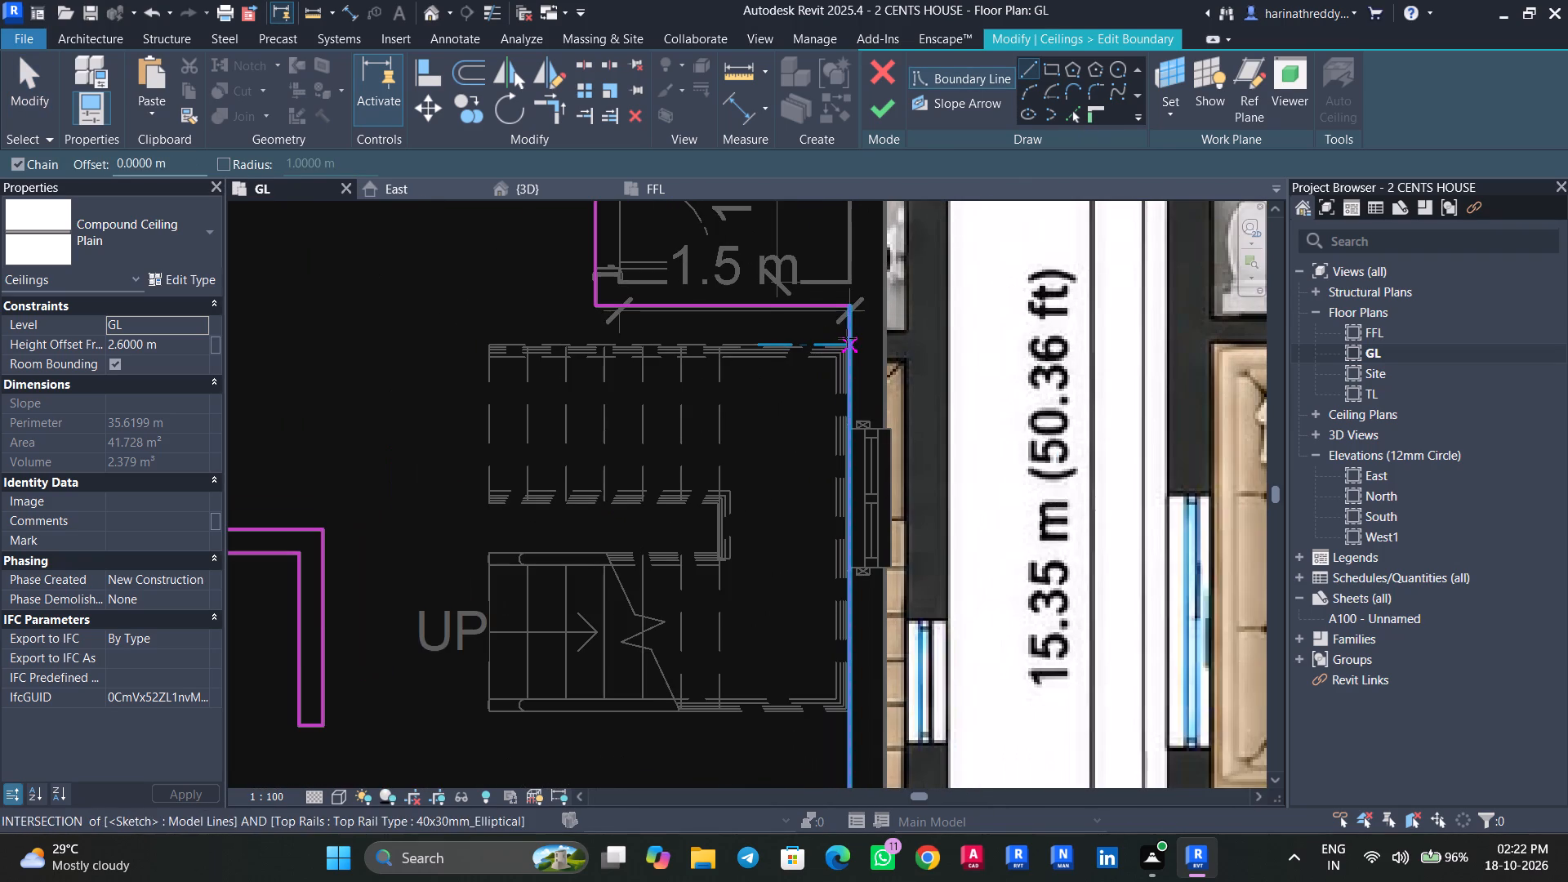
click(847, 338)
click(483, 343)
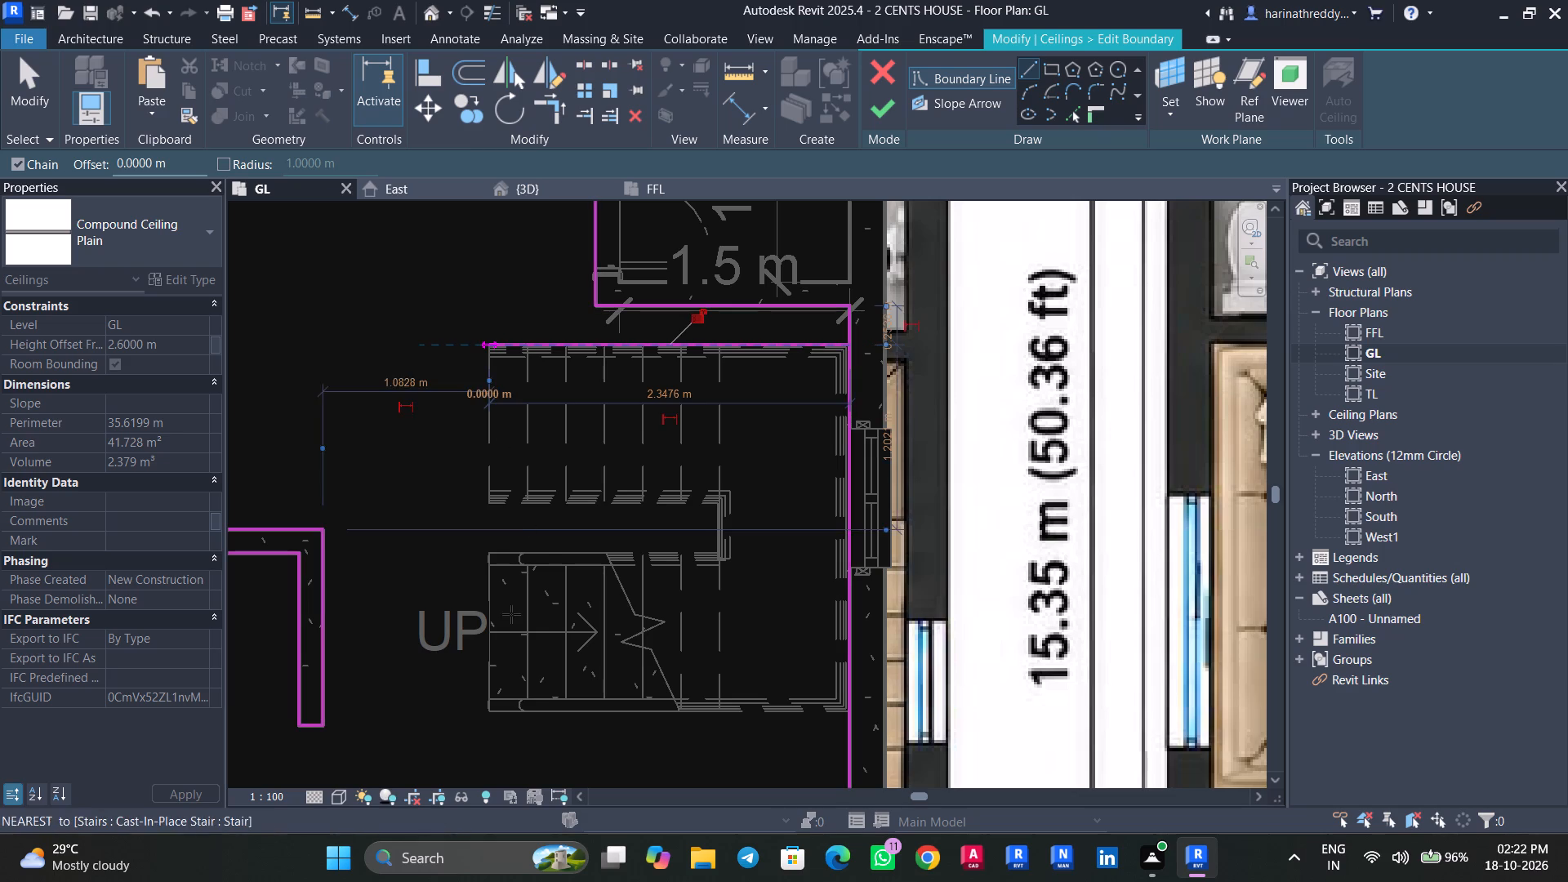
scroll(488, 711, up, 1)
scroll(488, 711, down, 1)
scroll(488, 711, up, 2)
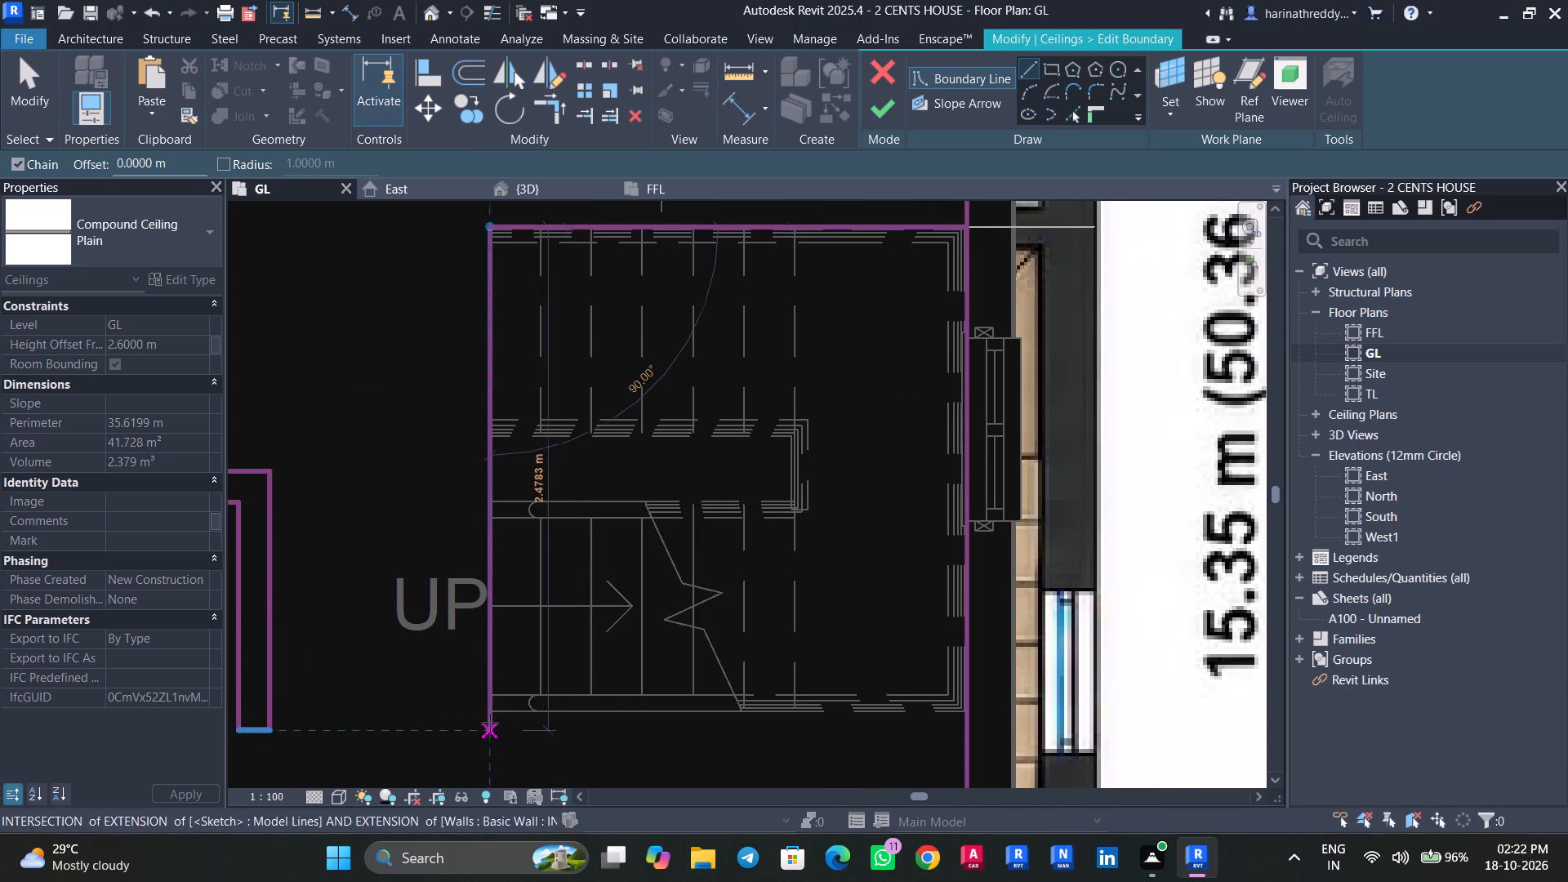
click(491, 718)
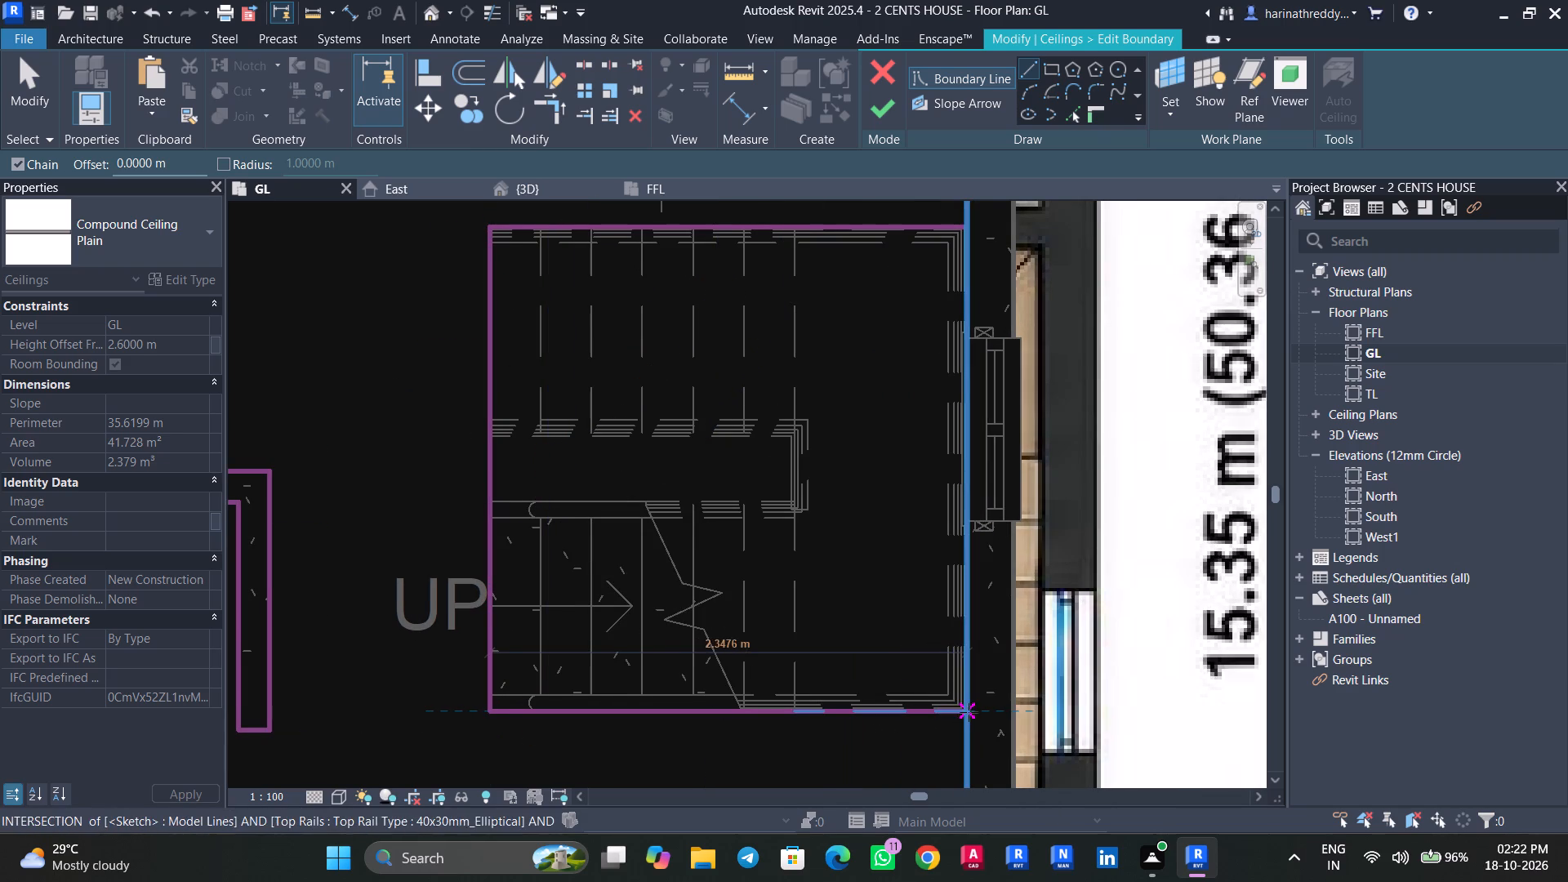
click(969, 712)
key(Escape)
key(Escape)
key(Escape)
scroll(891, 554, down, 4)
middle_drag(891, 554, 855, 669)
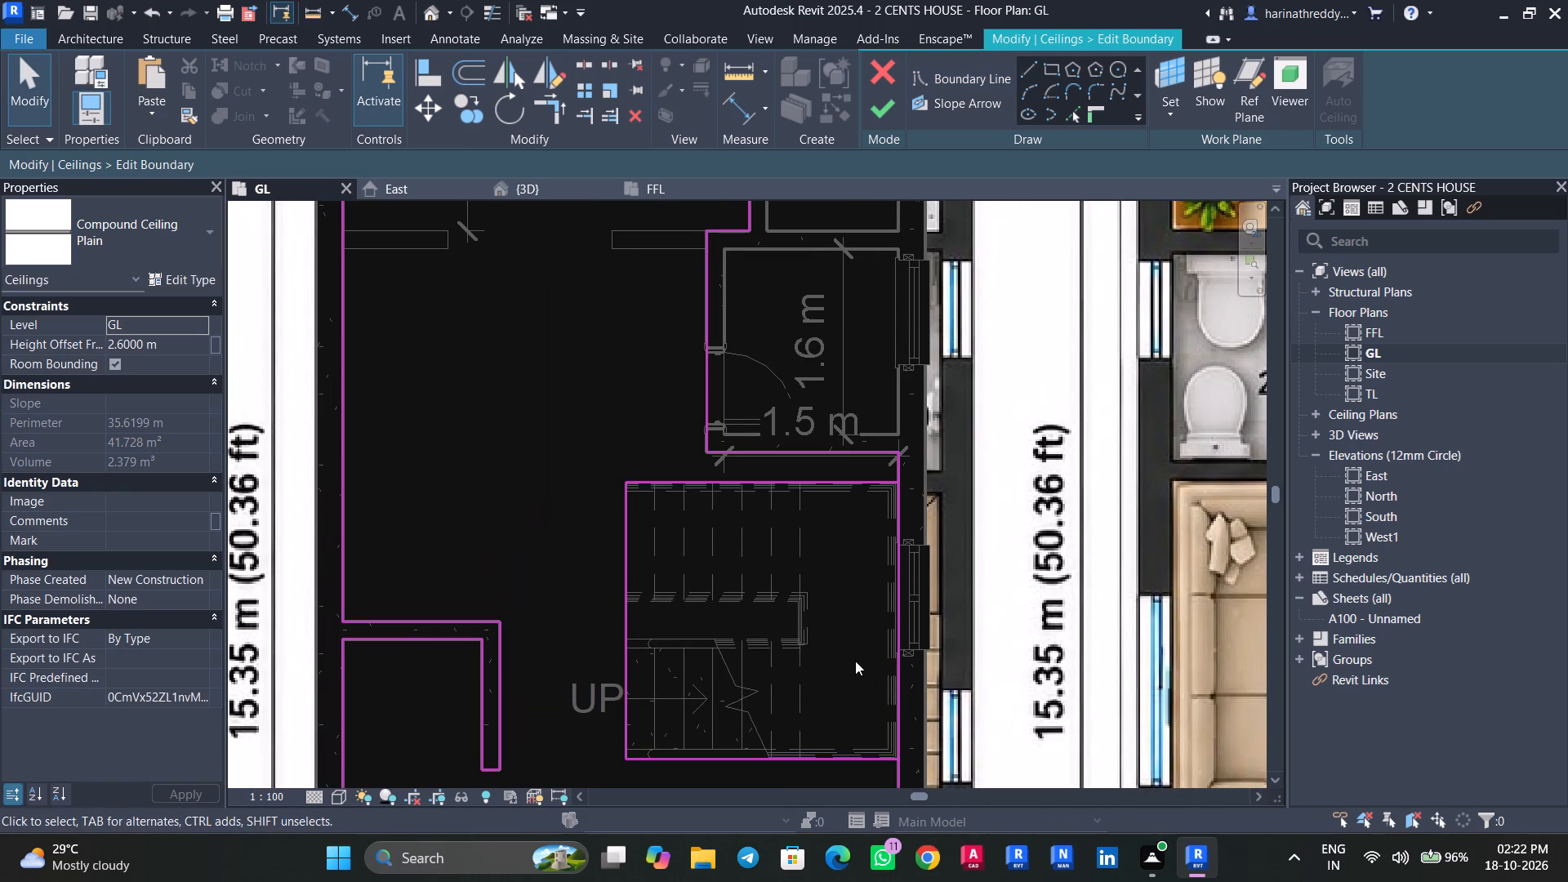
Trim the stair's upper boundary line to the short east wall segment below the toilet, unjoining the conflicting elements.
key(t)
key(r)
click(820, 484)
click(894, 465)
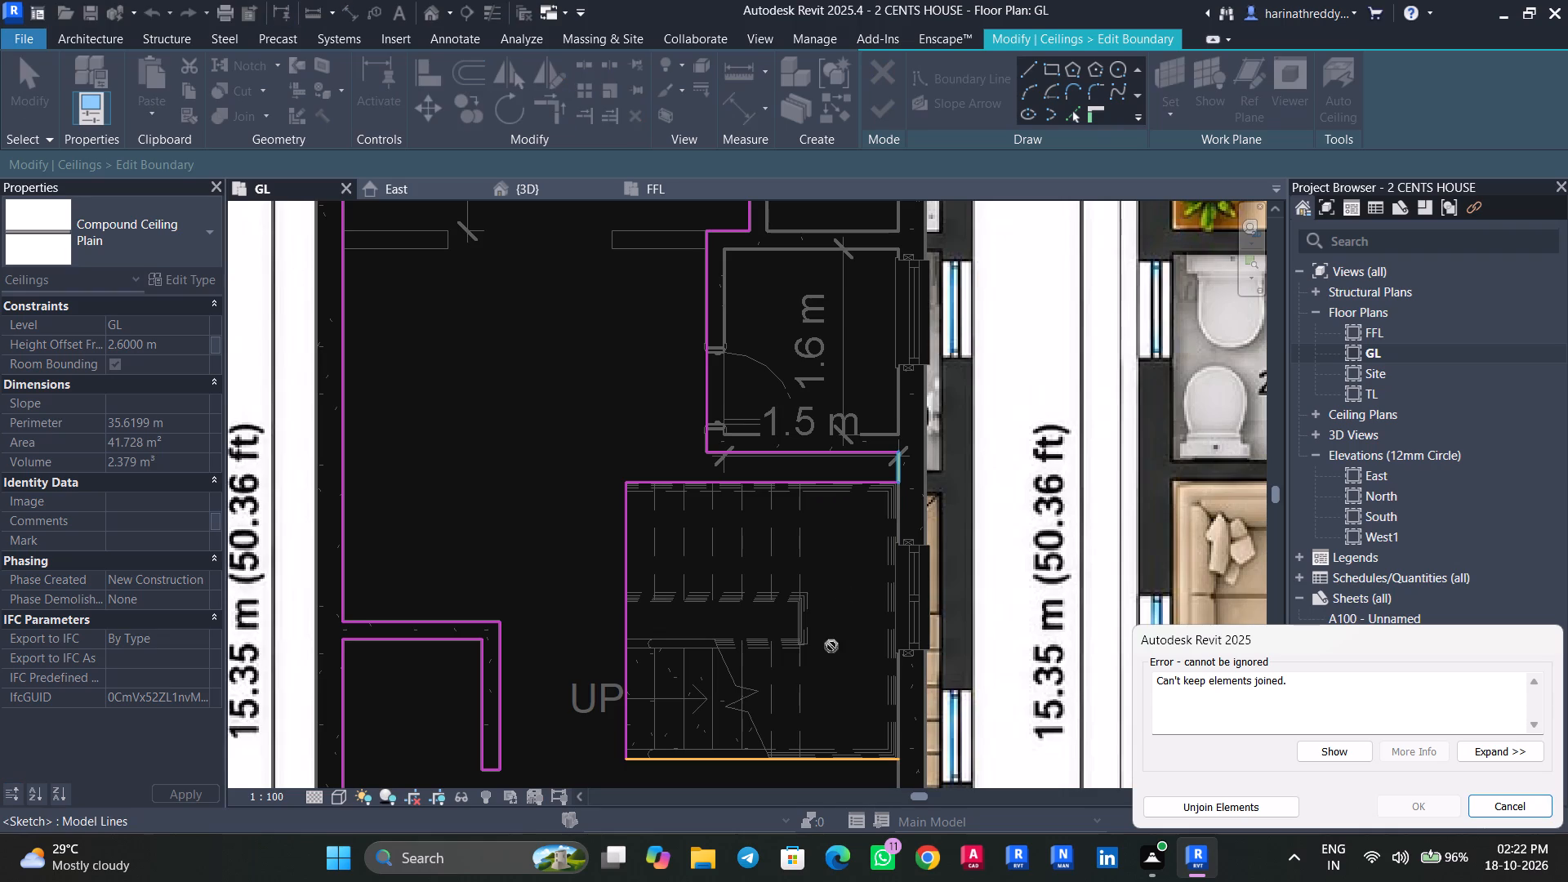
middle_drag(832, 646, 792, 500)
scroll(792, 500, up, 1)
click(1213, 808)
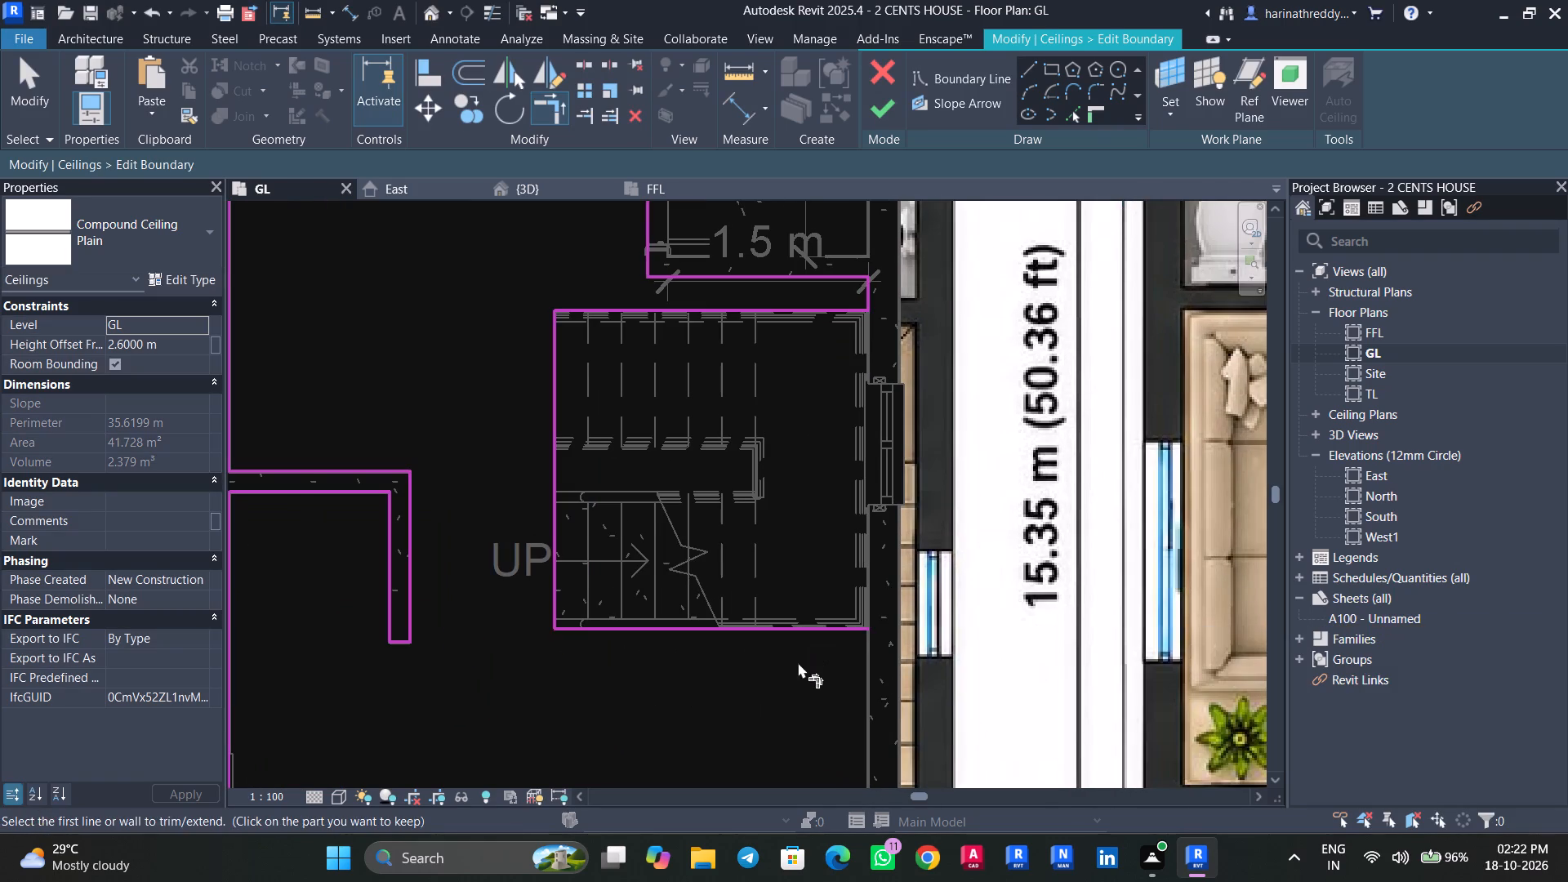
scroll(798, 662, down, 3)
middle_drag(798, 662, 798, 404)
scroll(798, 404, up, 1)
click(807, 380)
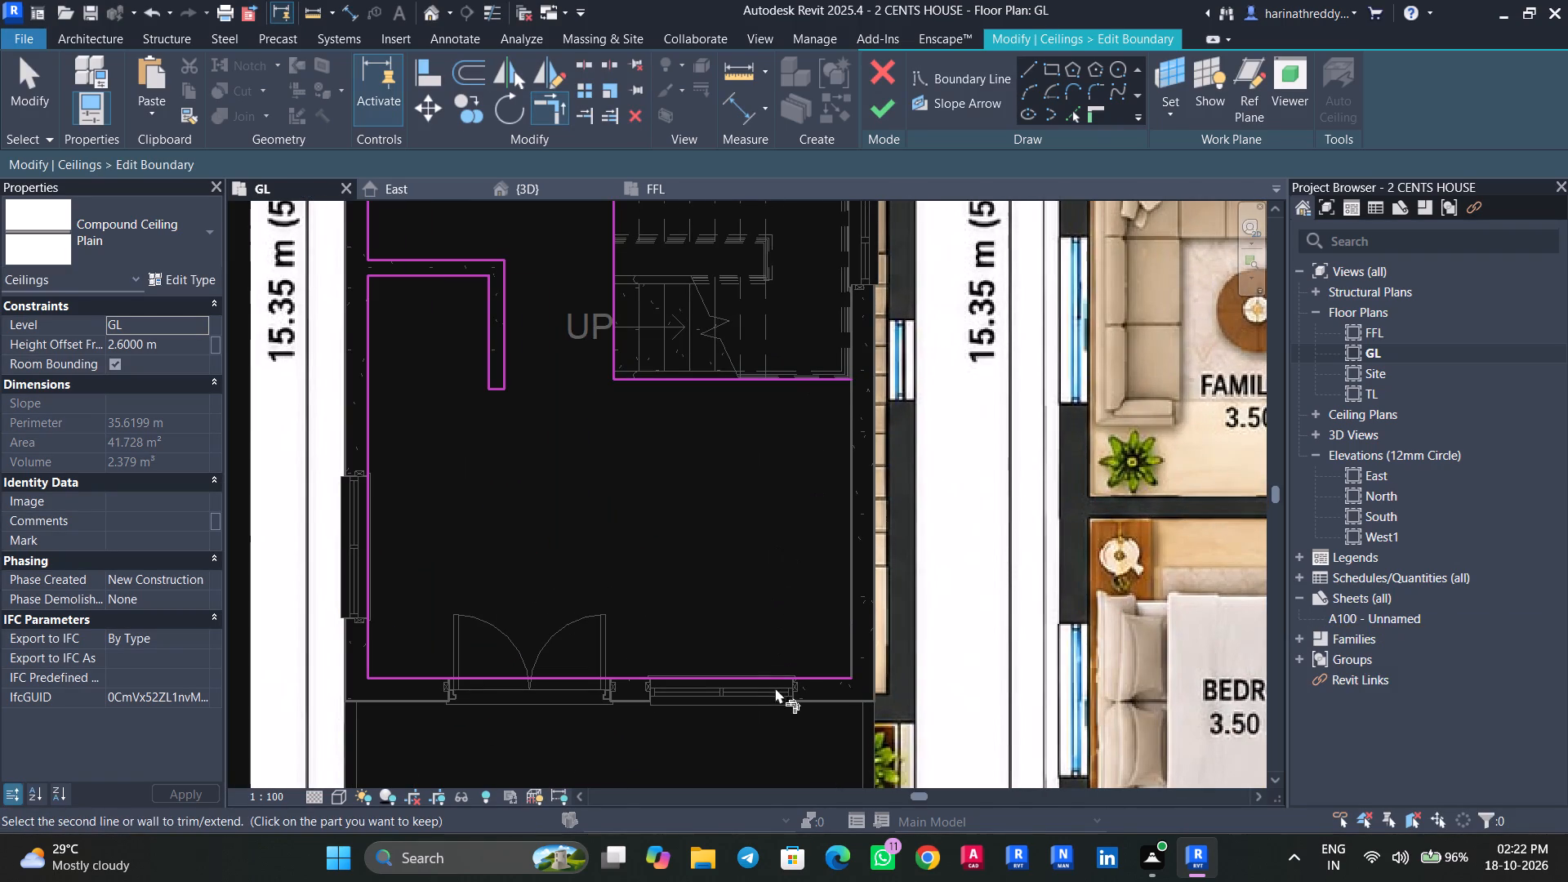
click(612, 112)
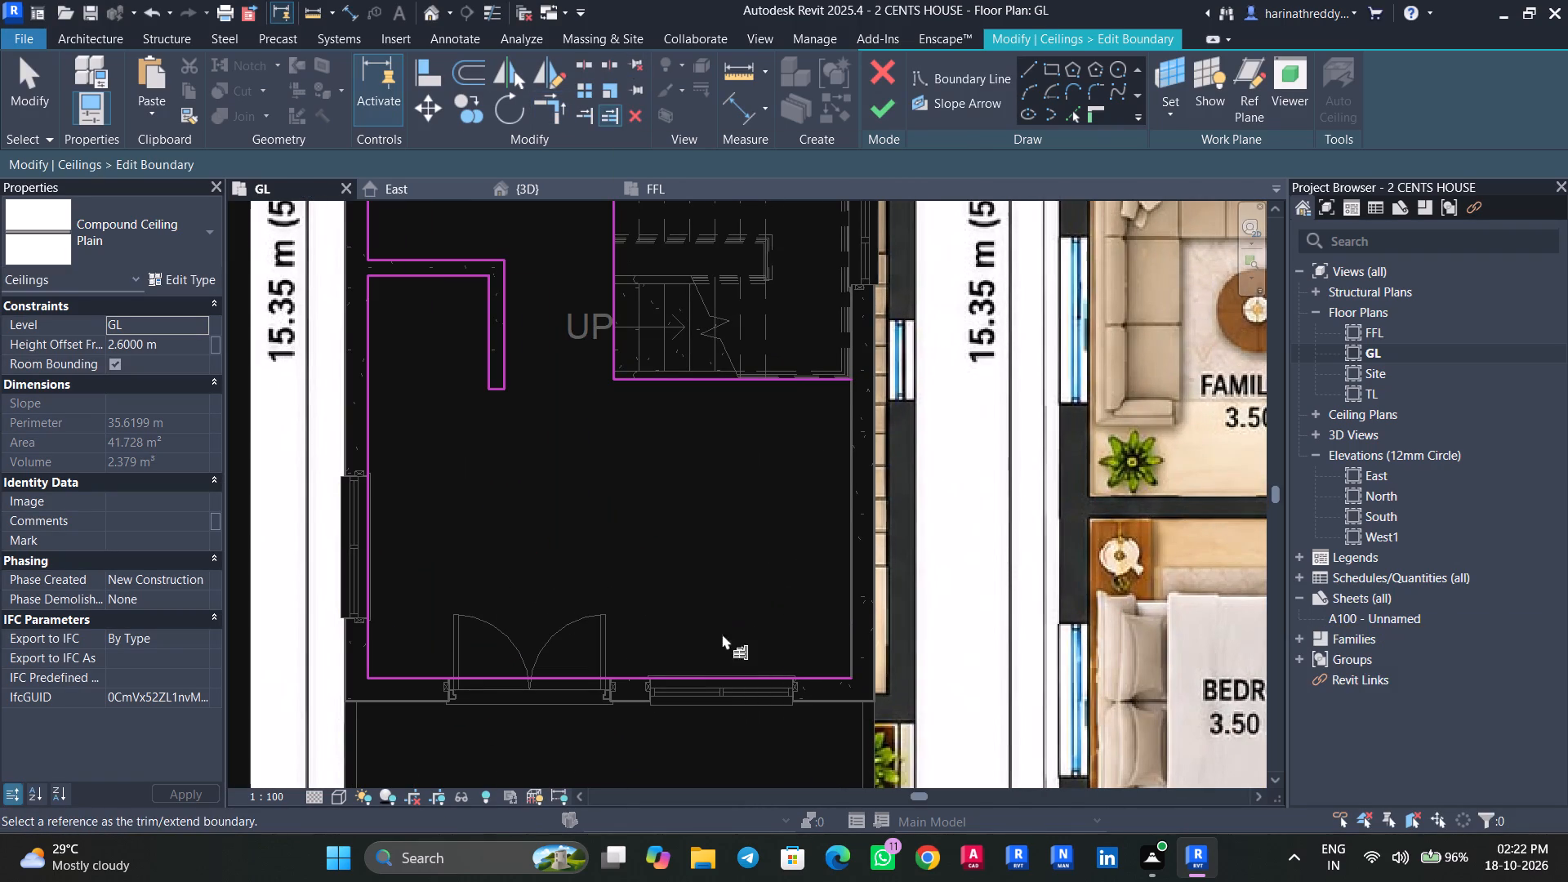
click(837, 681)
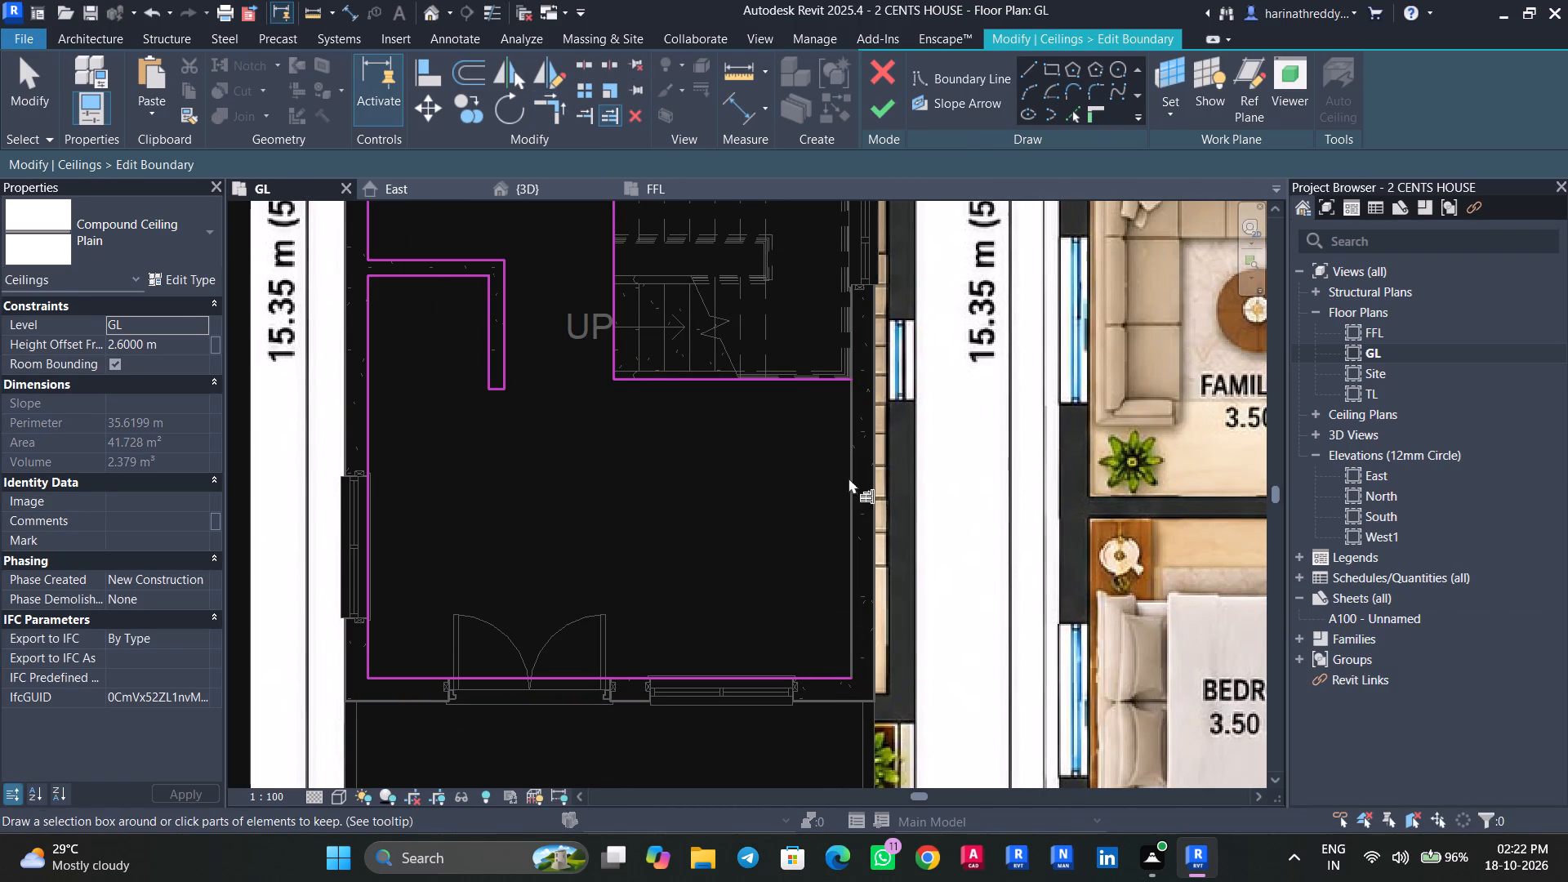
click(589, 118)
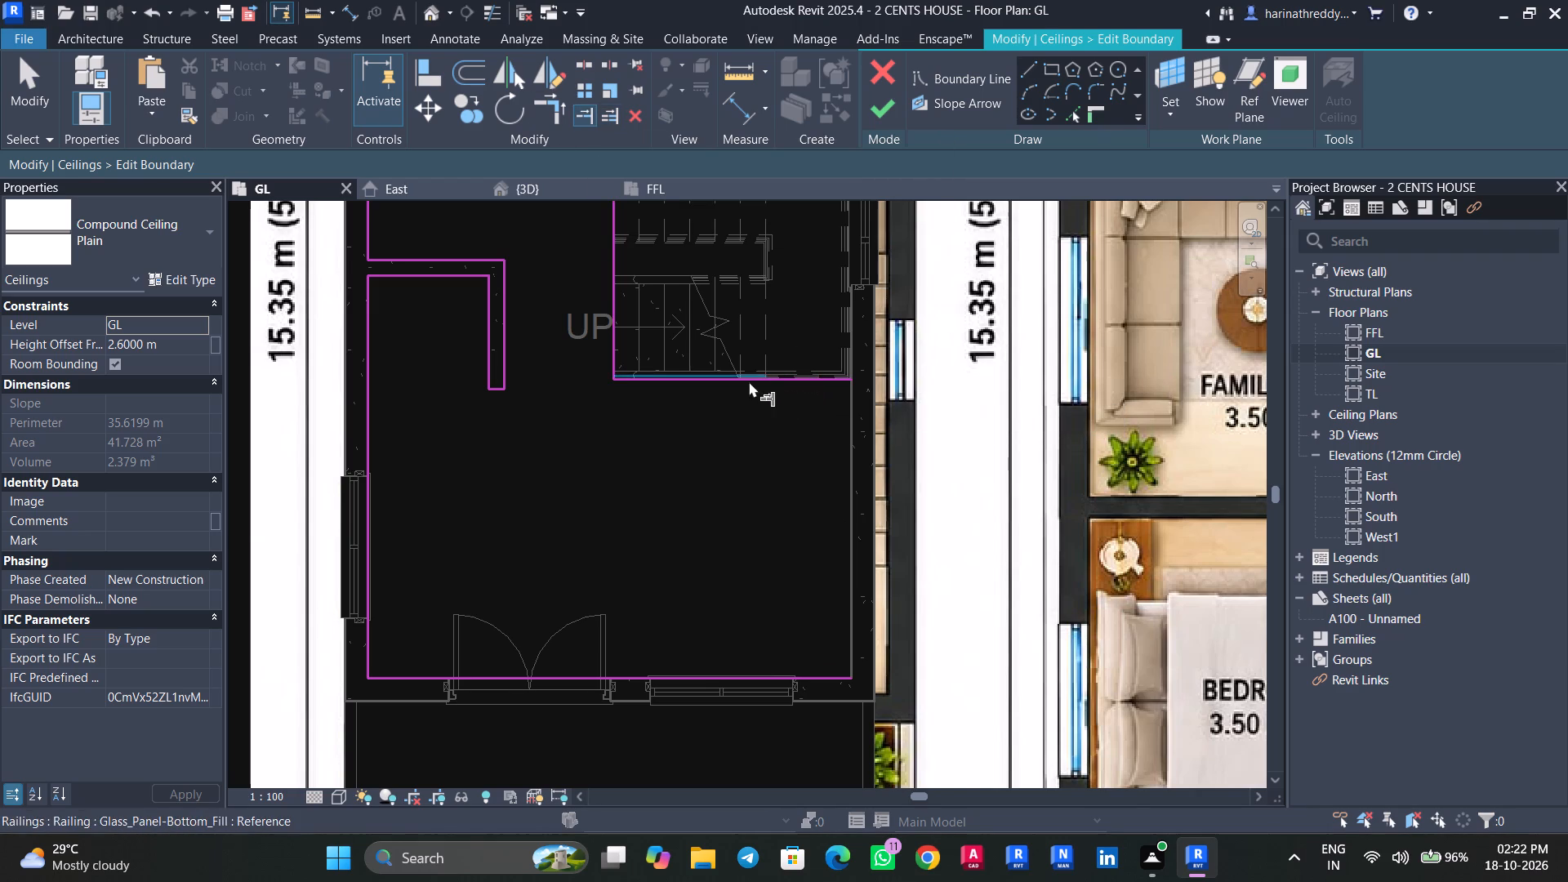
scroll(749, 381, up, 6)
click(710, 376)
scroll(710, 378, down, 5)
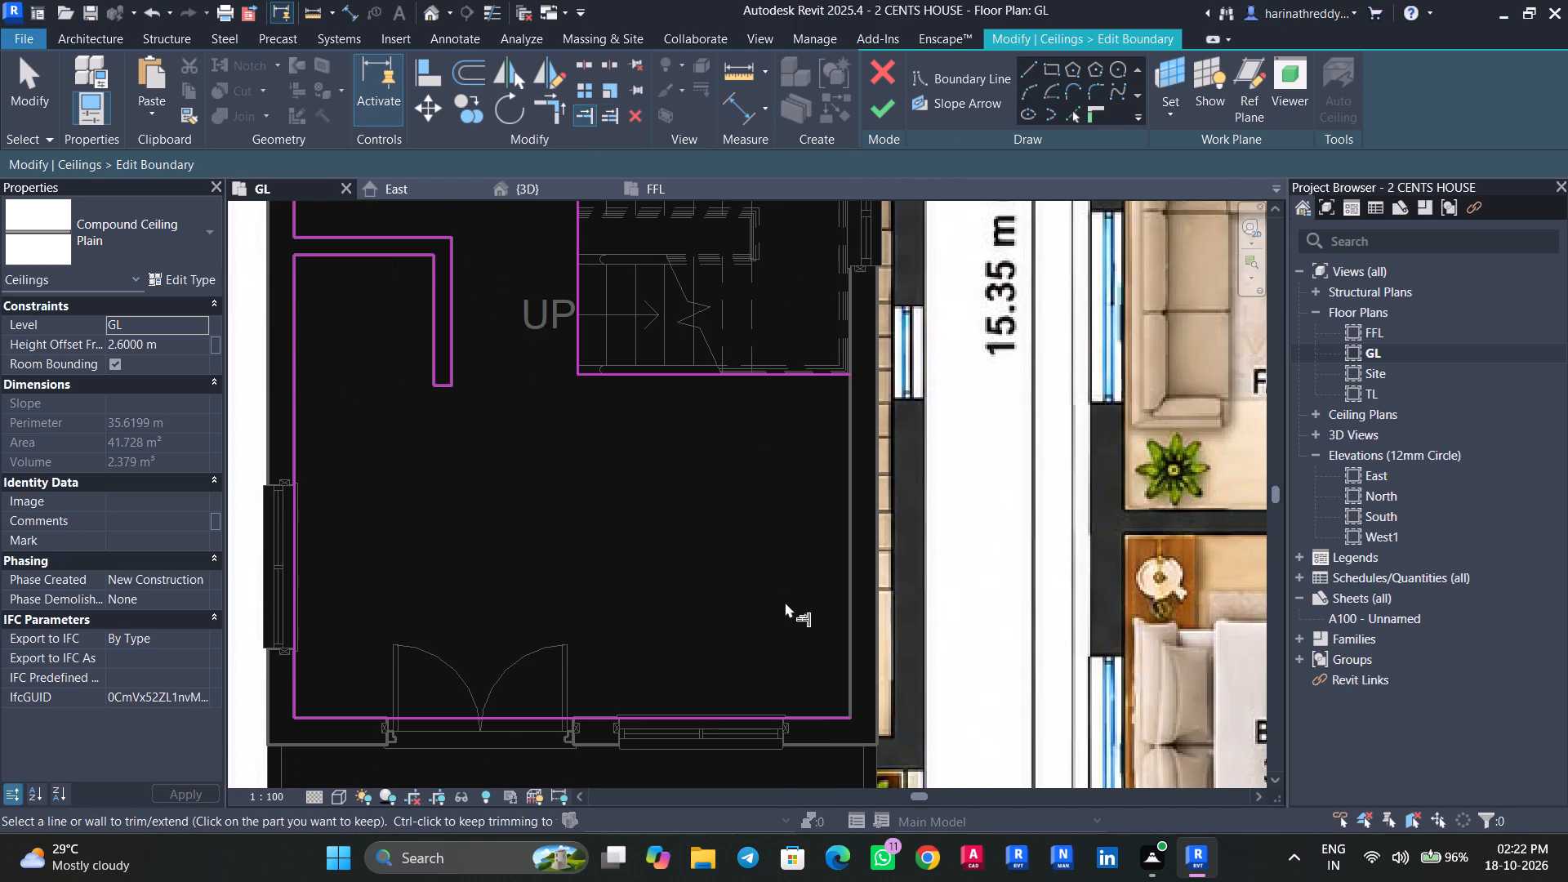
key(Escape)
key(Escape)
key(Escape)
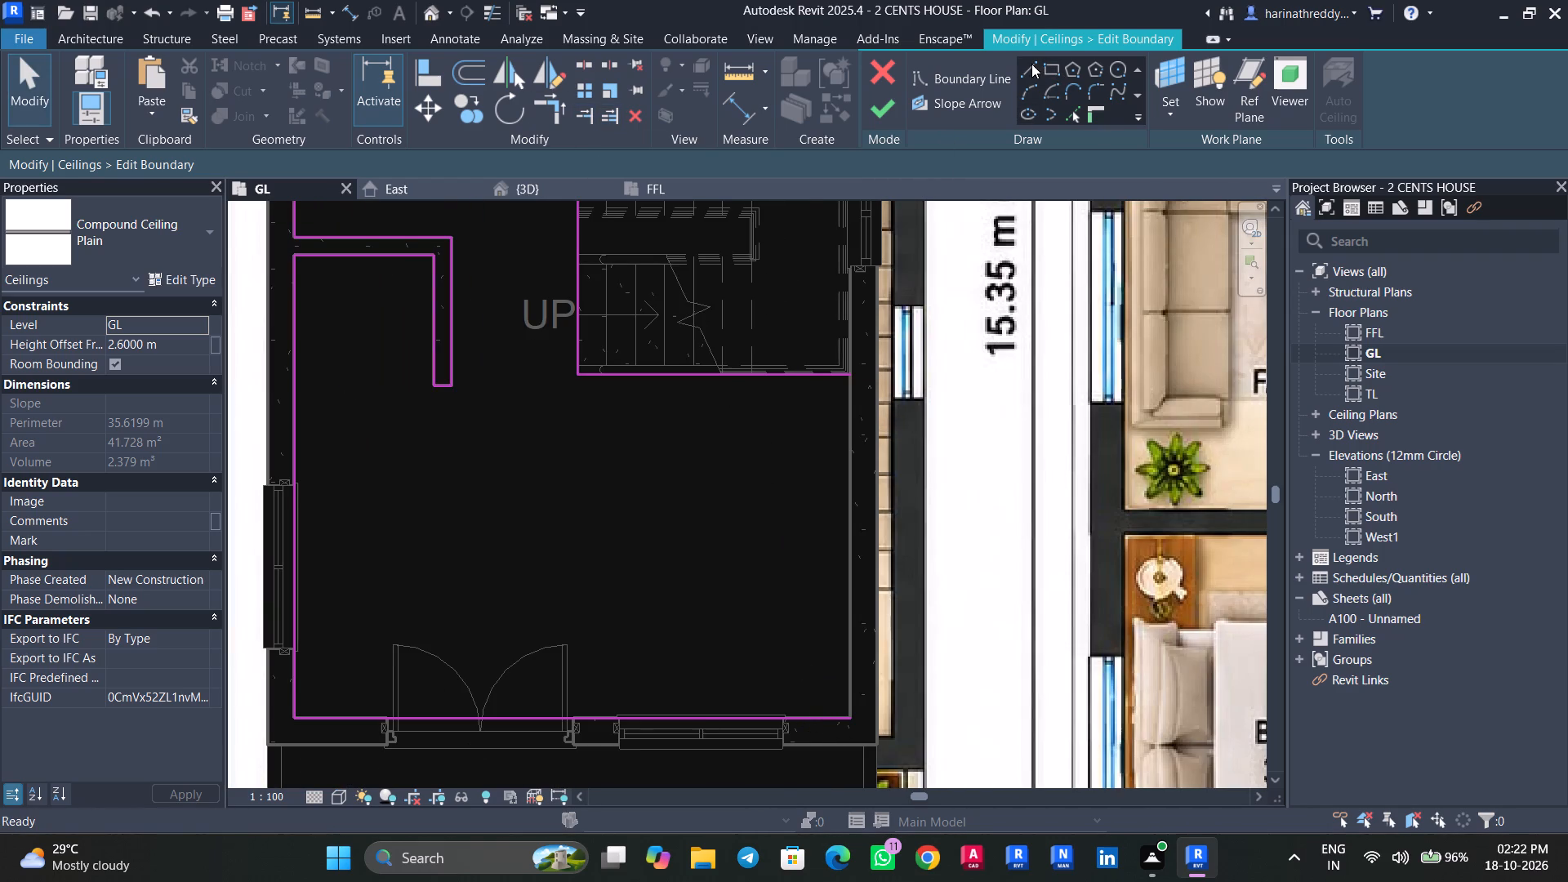
Draw the missing ceiling boundary line along the east wall below the staircase, trim it to the stair's lower line, and finish the boundary.
click(1031, 64)
click(844, 721)
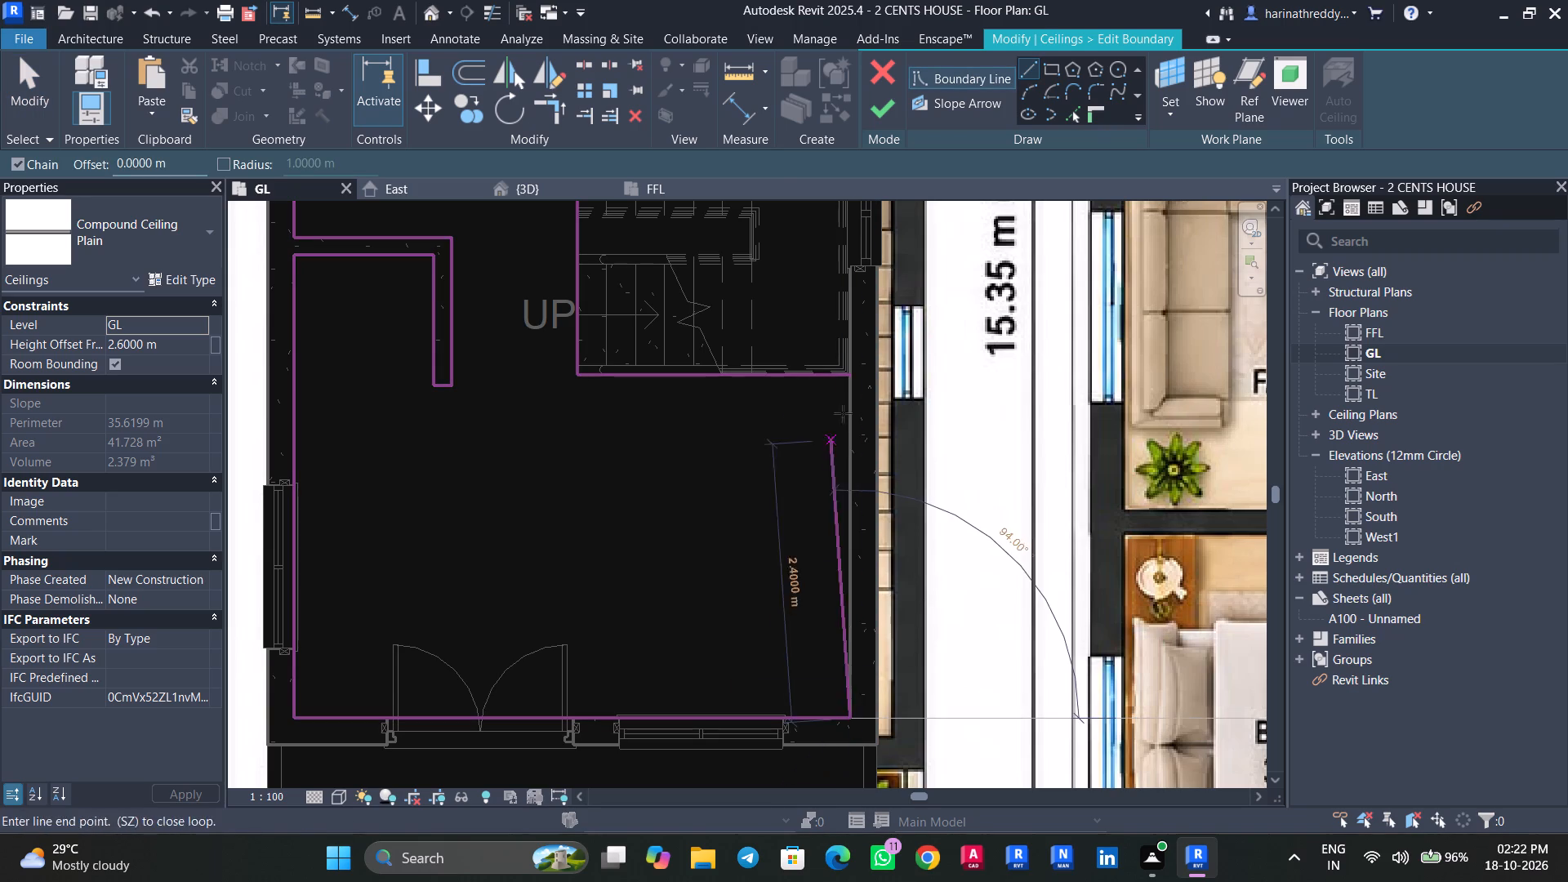
click(855, 364)
key(Escape)
key(Escape)
key(Escape)
scroll(841, 396, up, 5)
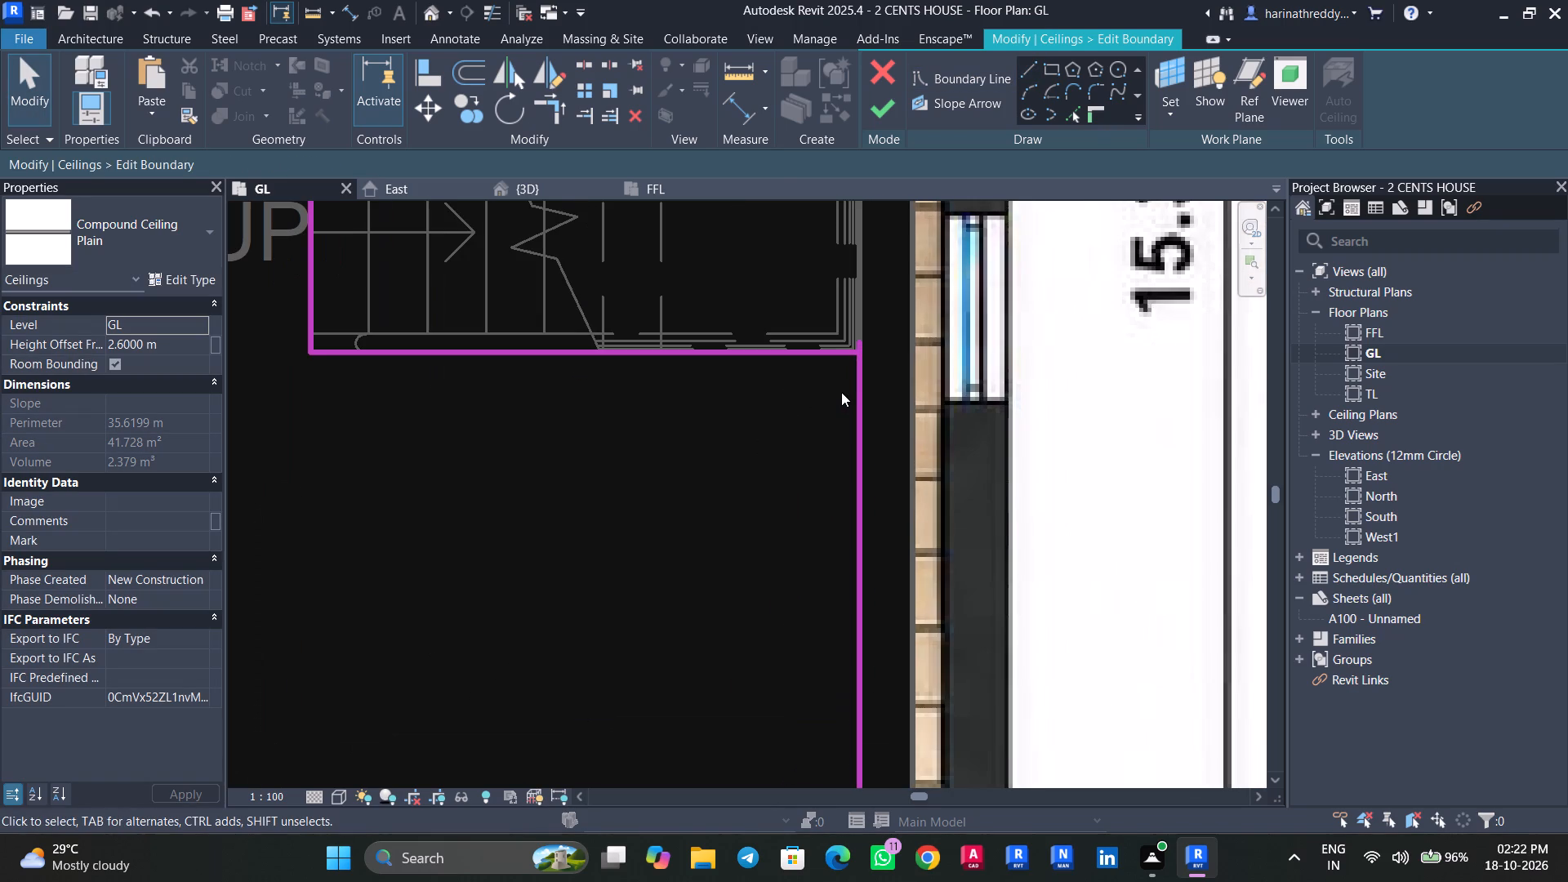
key(t)
key(r)
click(857, 405)
click(820, 359)
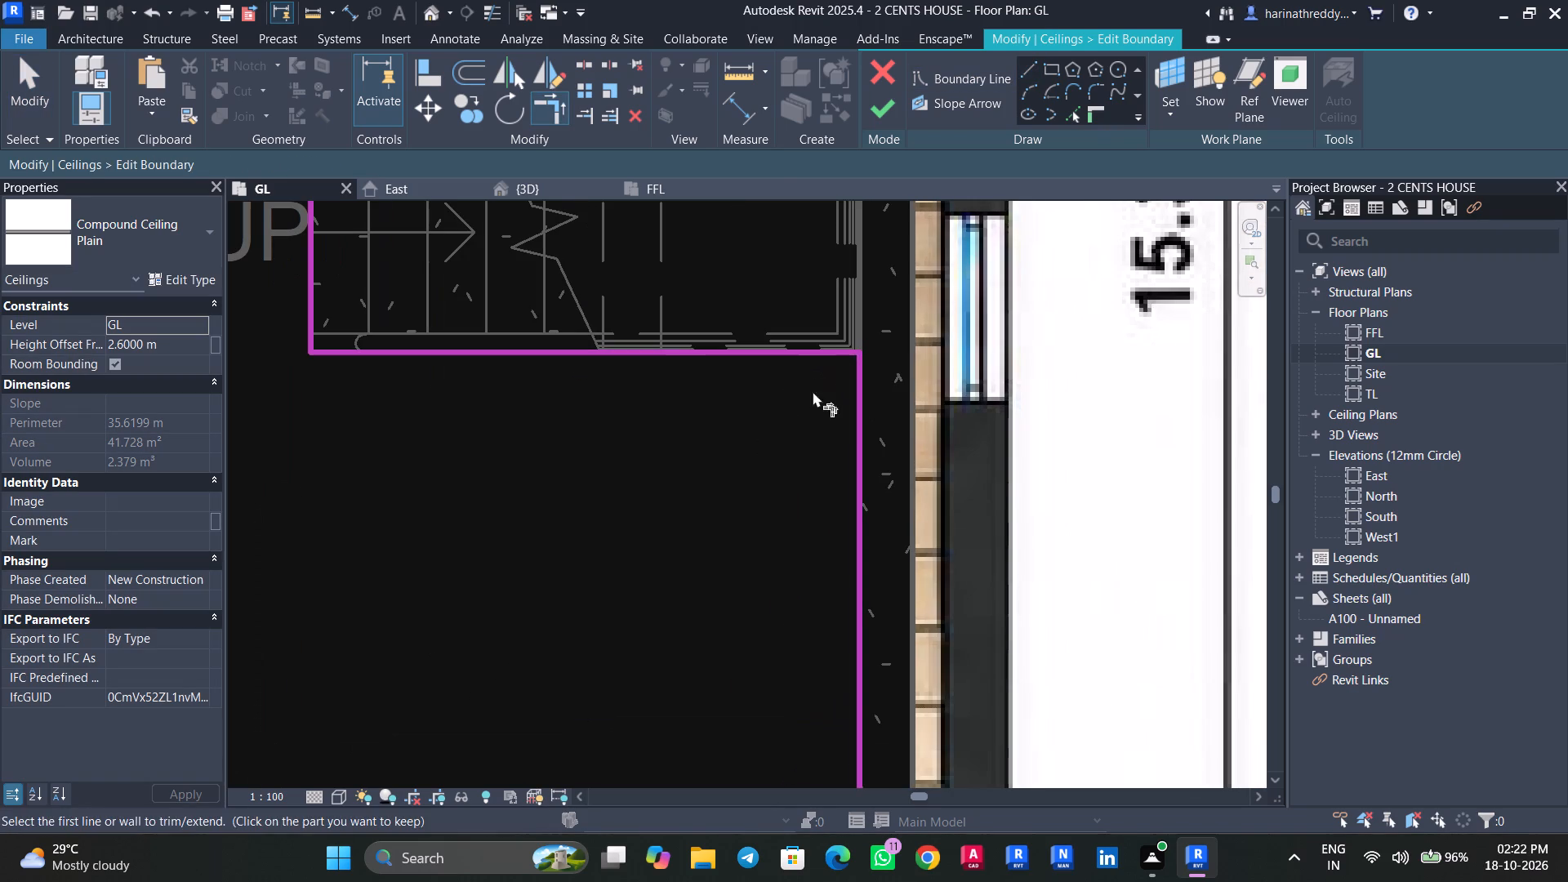
key(Escape)
scroll(772, 499, down, 7)
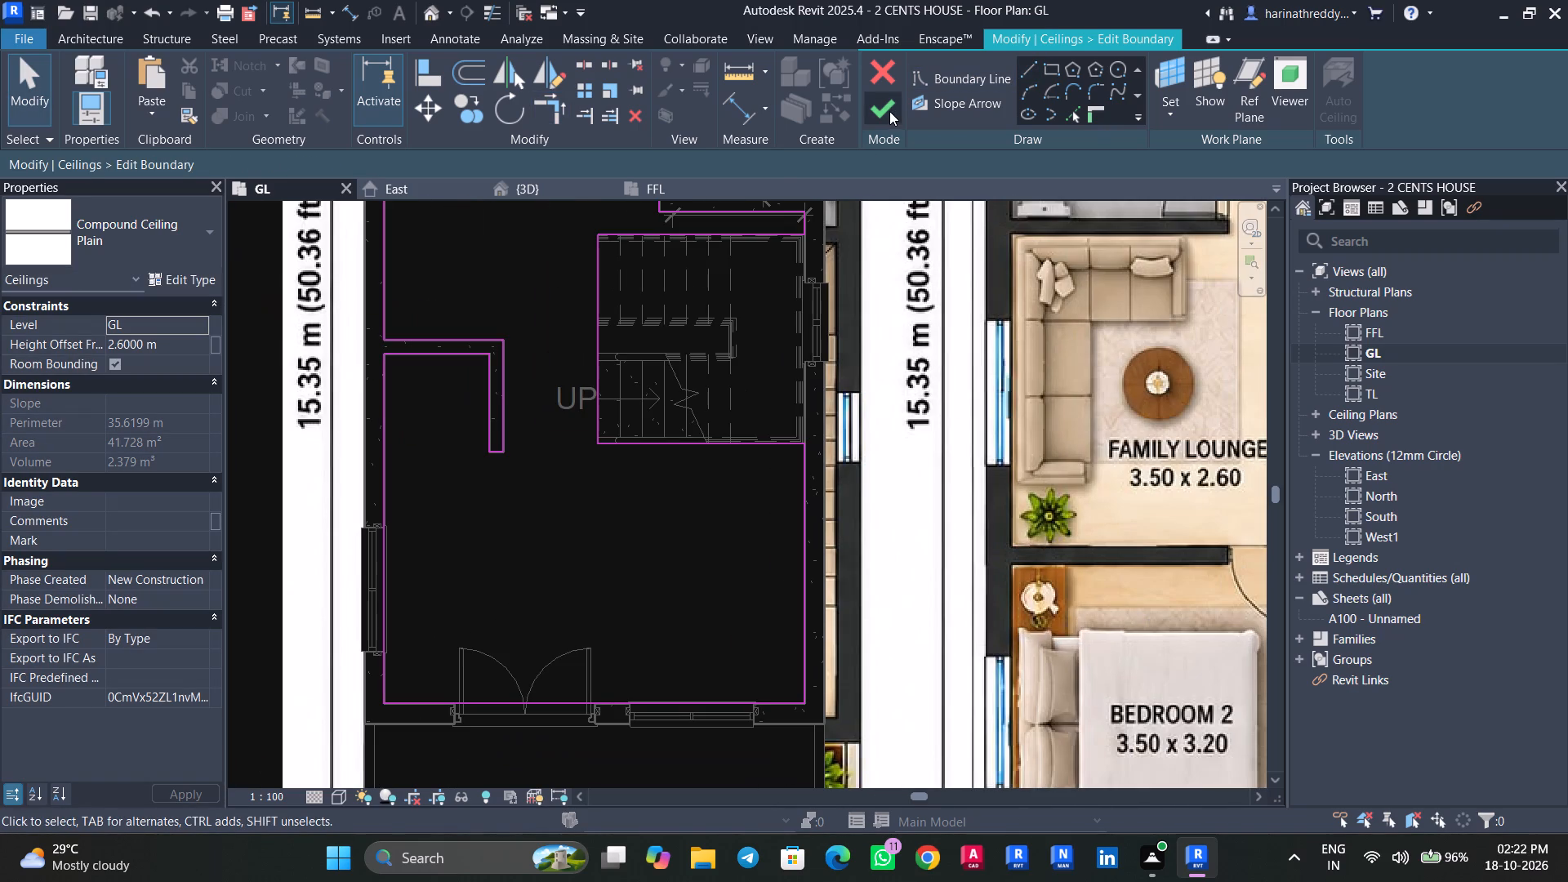
click(884, 112)
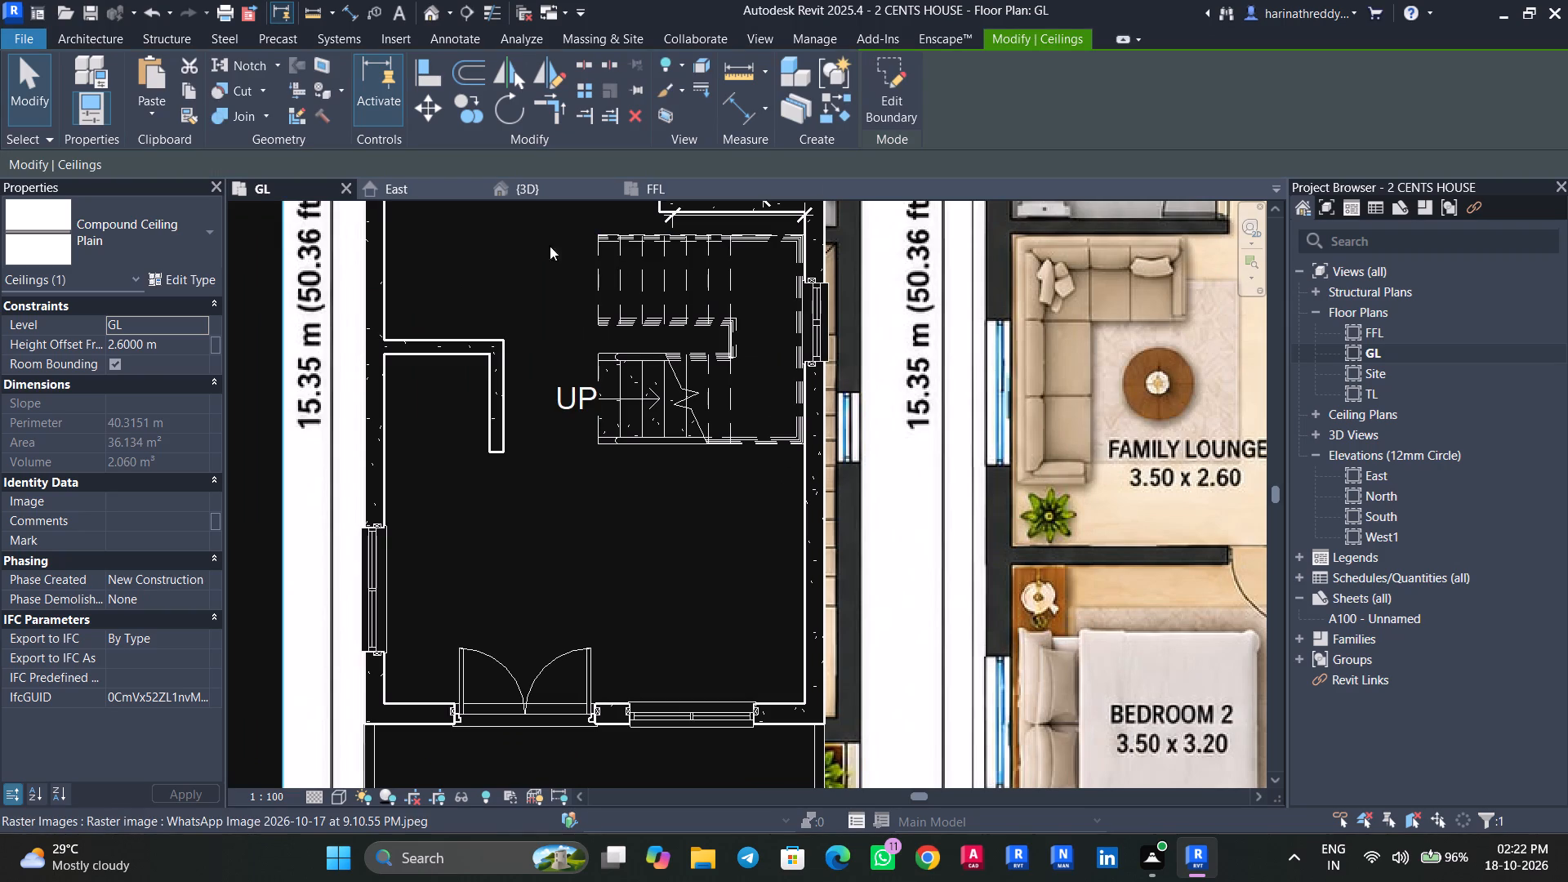
Enable the section box in the 3D view and pull its west face into the house to expose the ground-floor ceiling.
click(519, 201)
click(523, 192)
key(Escape)
key(Escape)
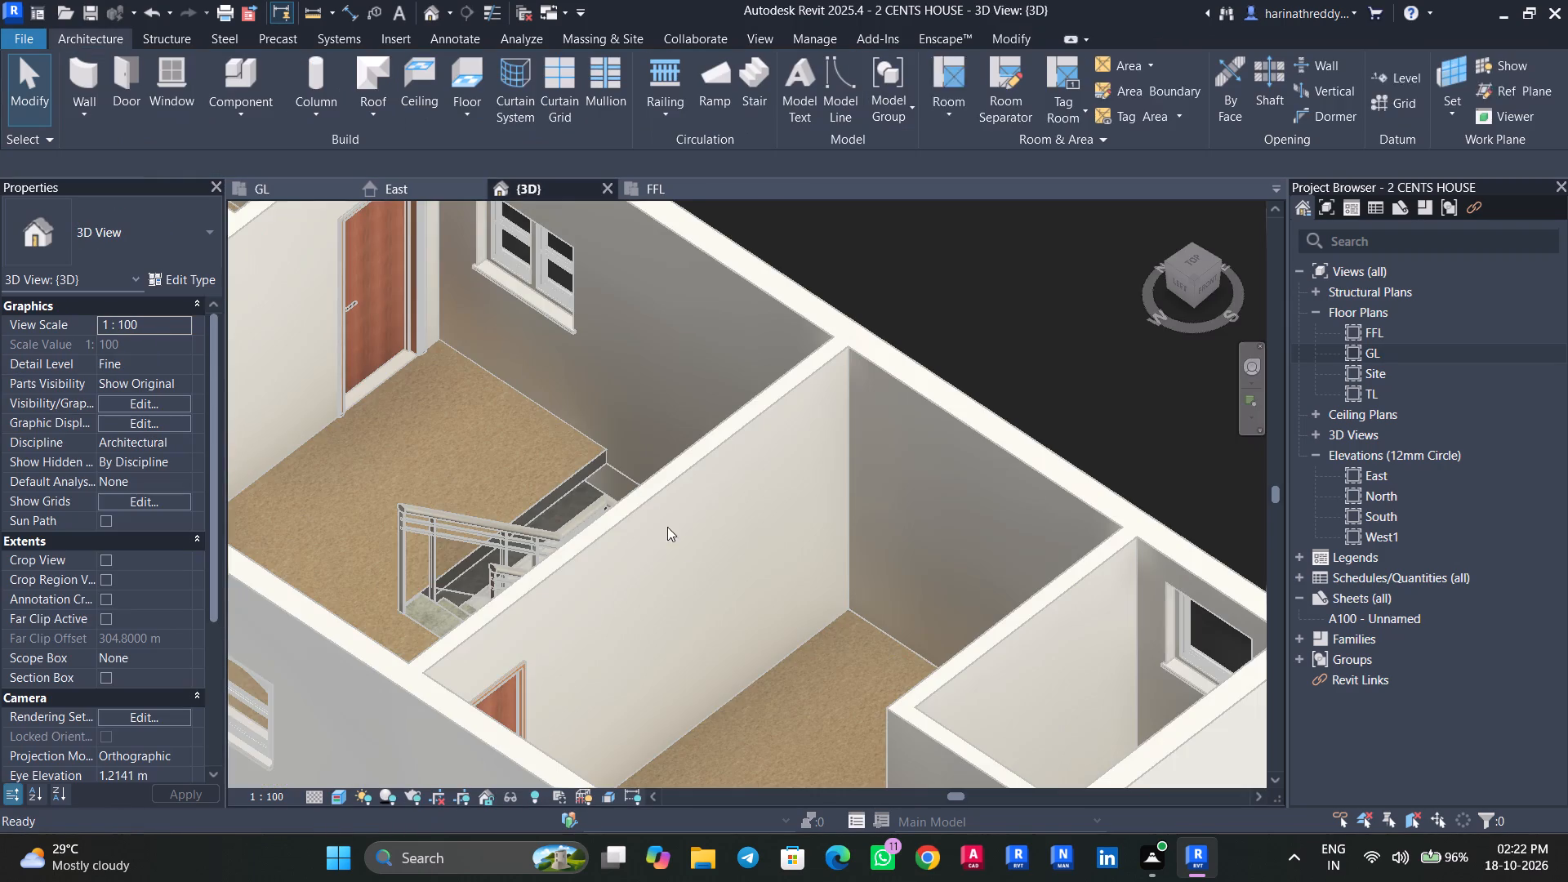
scroll(686, 545, down, 5)
shift+middle_drag(735, 634, 561, 366)
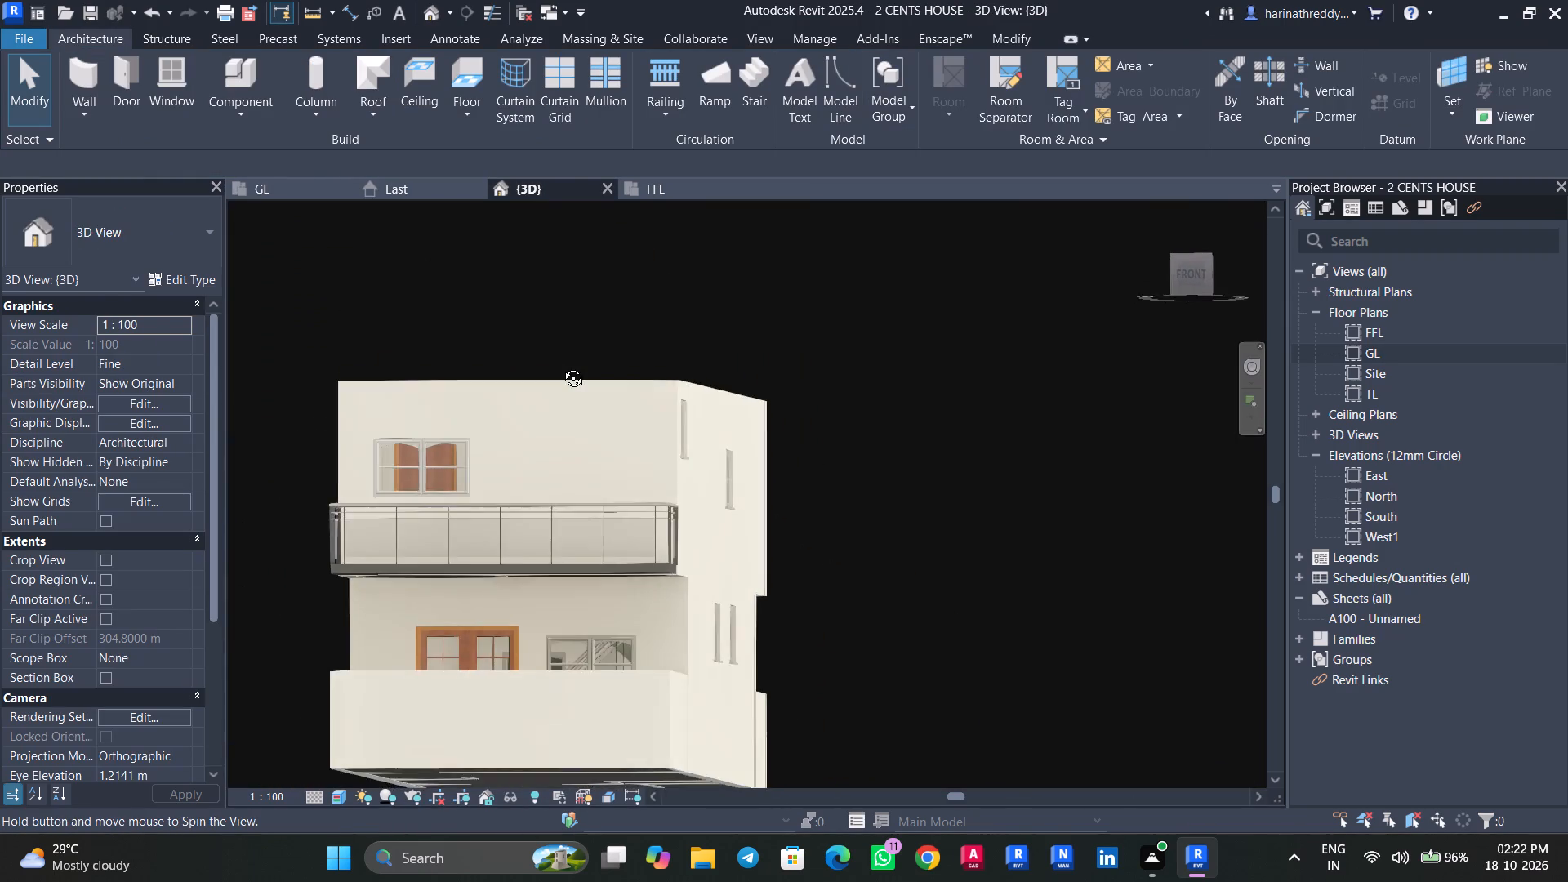
shift+middle_drag(561, 366, 536, 408)
middle_drag(536, 408, 668, 318)
scroll(669, 318, down, 4)
shift+middle_drag(669, 318, 669, 318)
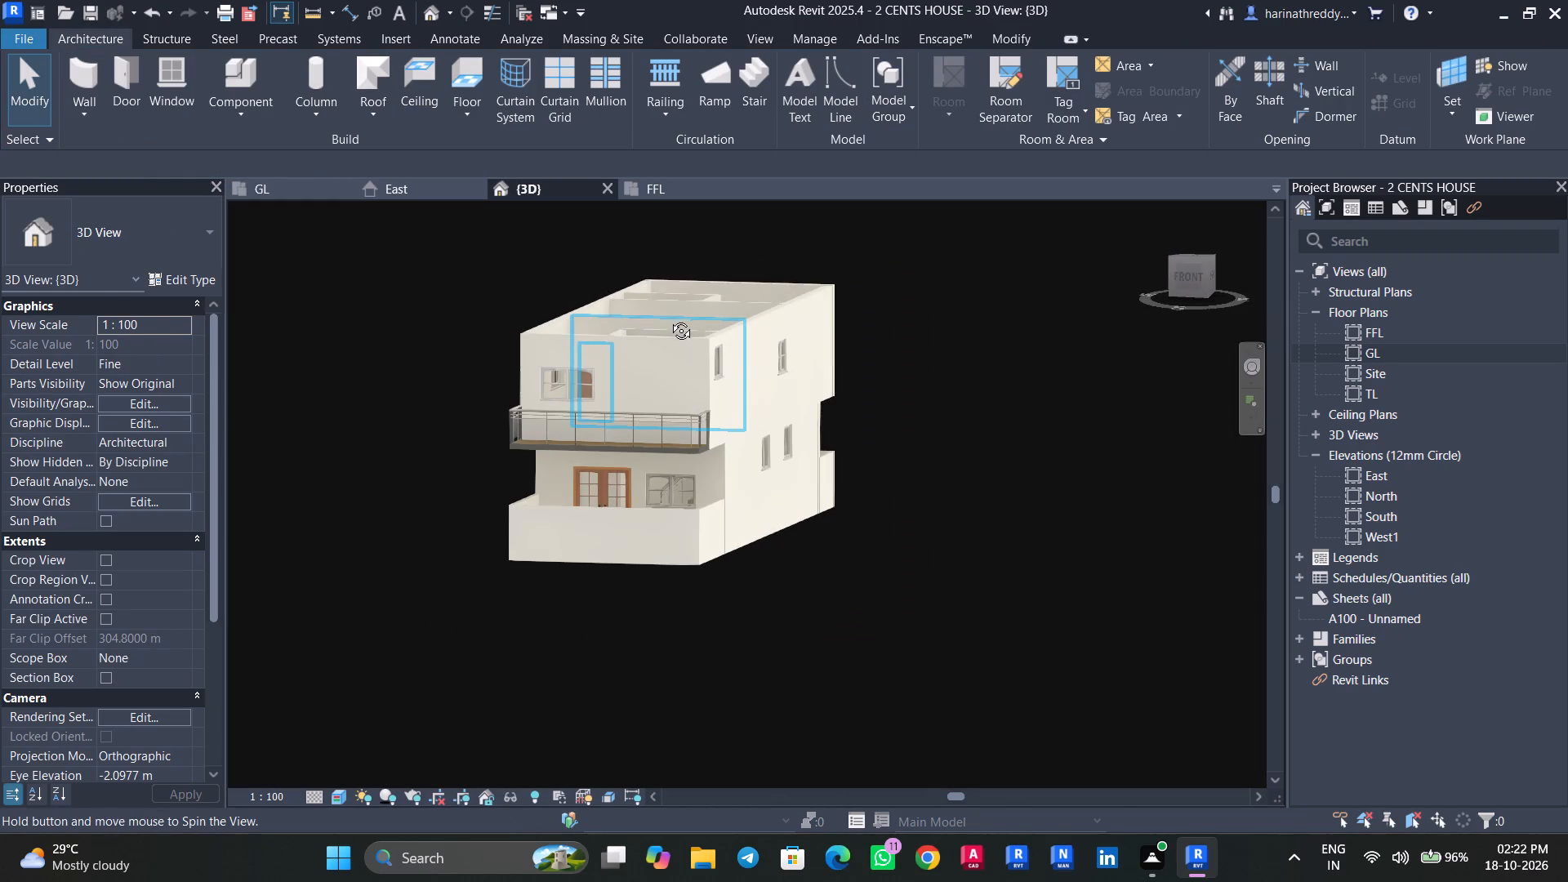
shift+middle_drag(669, 318, 659, 318)
click(96, 682)
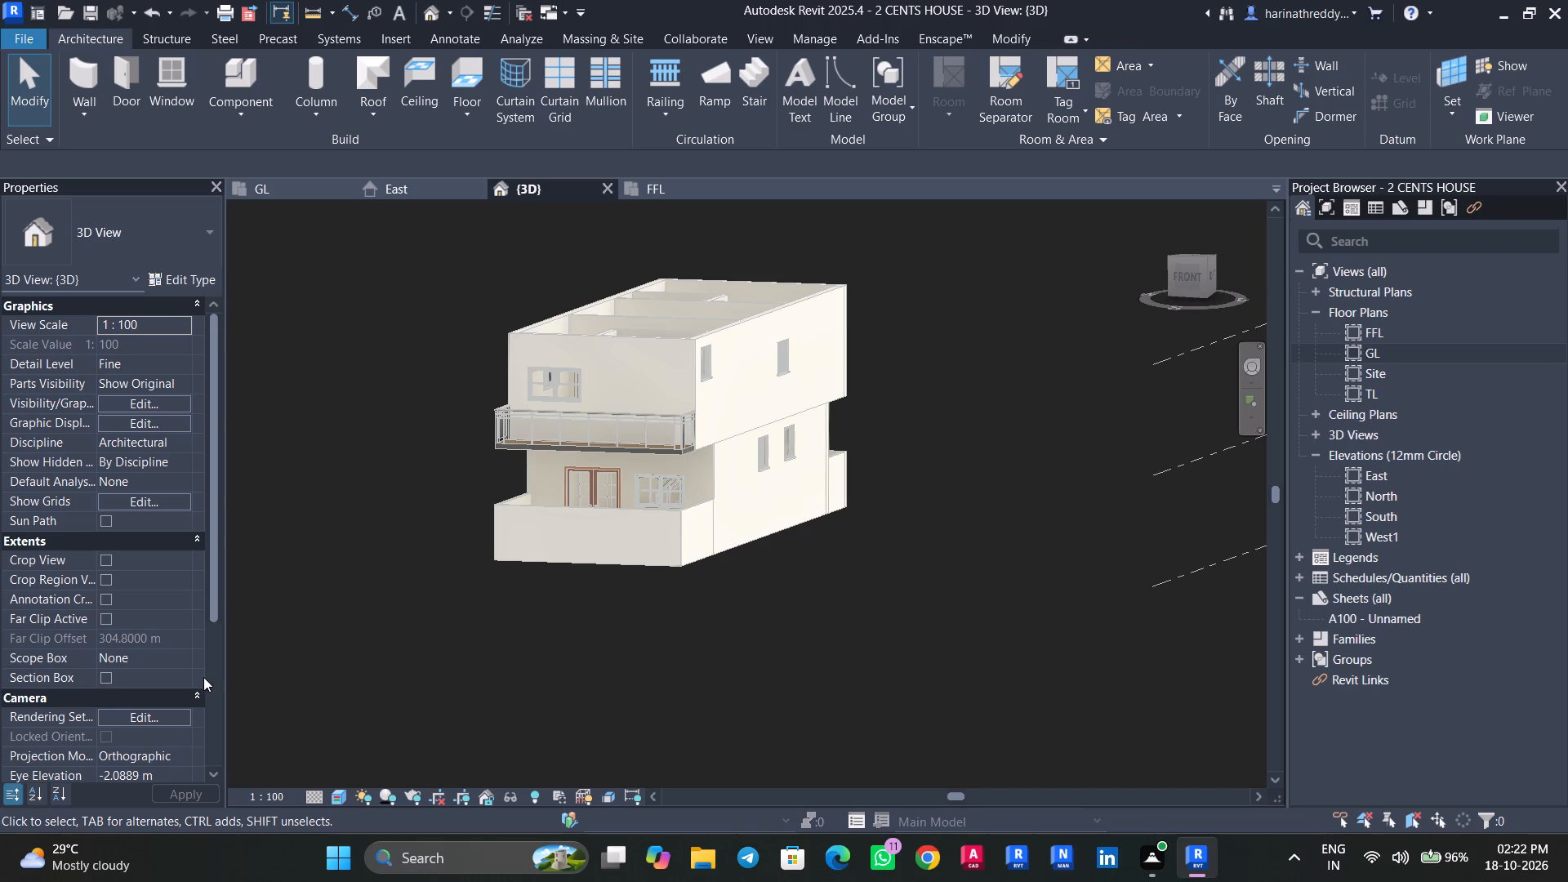
click(105, 678)
middle_drag(754, 622, 702, 702)
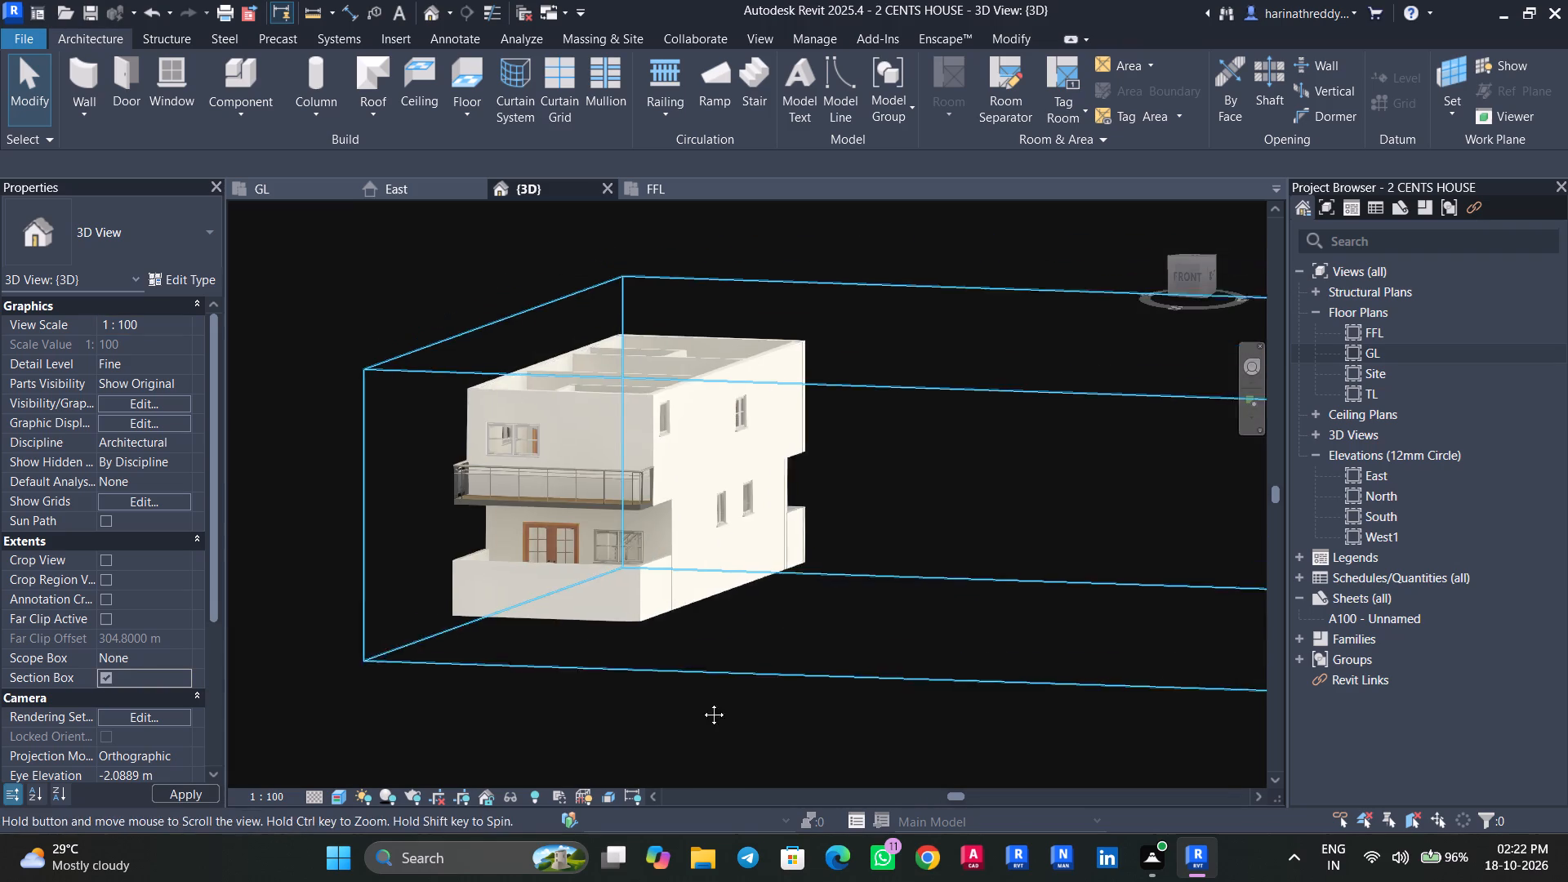
middle_drag(702, 702, 687, 737)
click(341, 641)
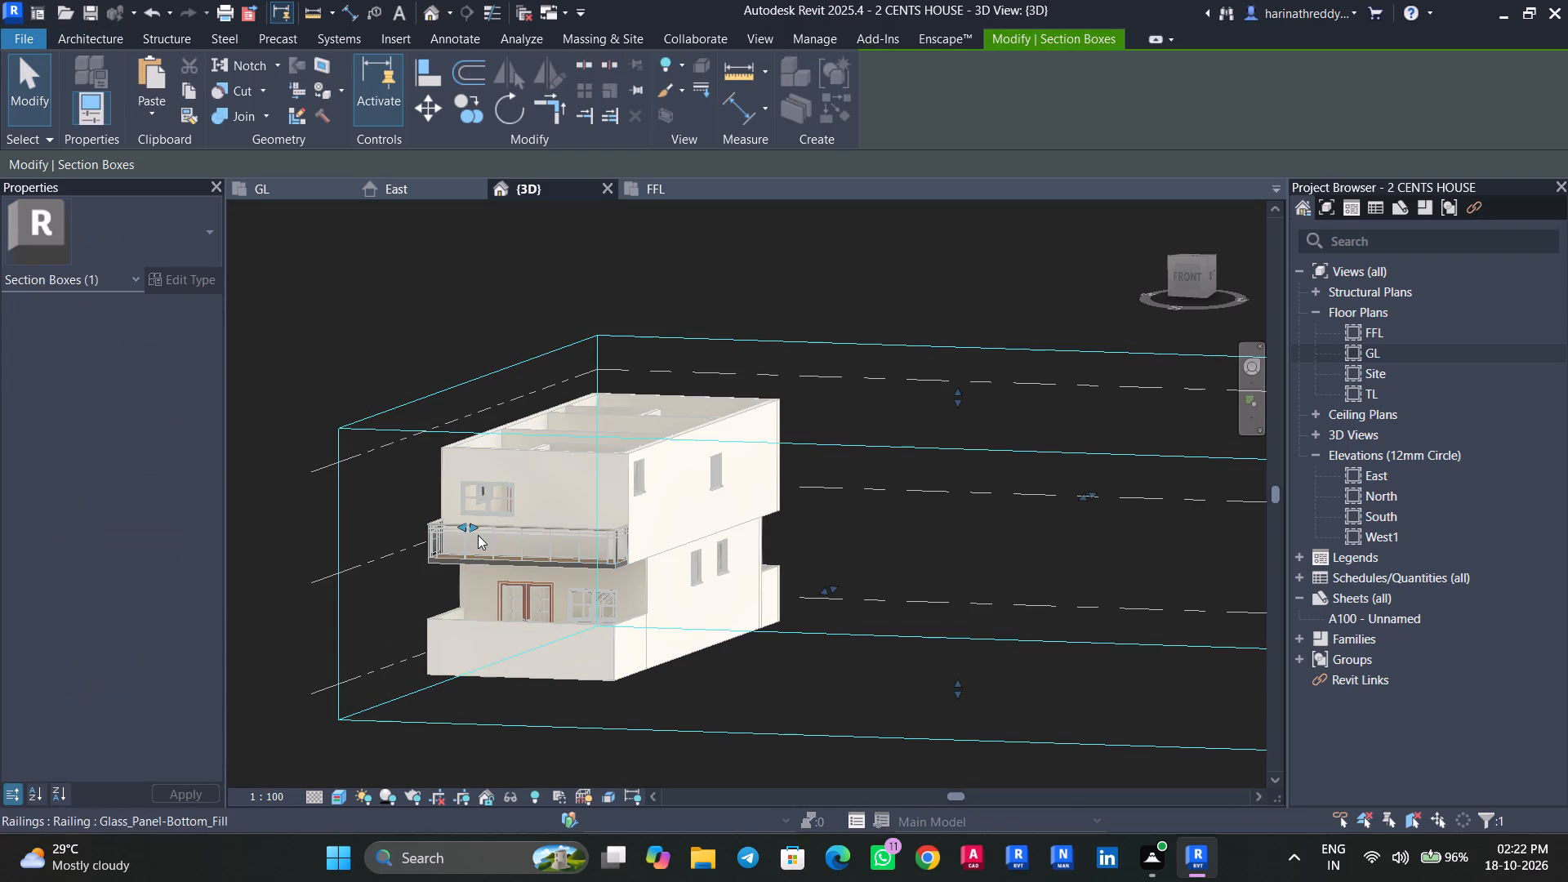
drag(475, 532, 601, 467)
shift+middle_drag(703, 672, 981, 590)
scroll(807, 530, up, 10)
shift+middle_drag(852, 599, 841, 519)
middle_drag(842, 521, 938, 866)
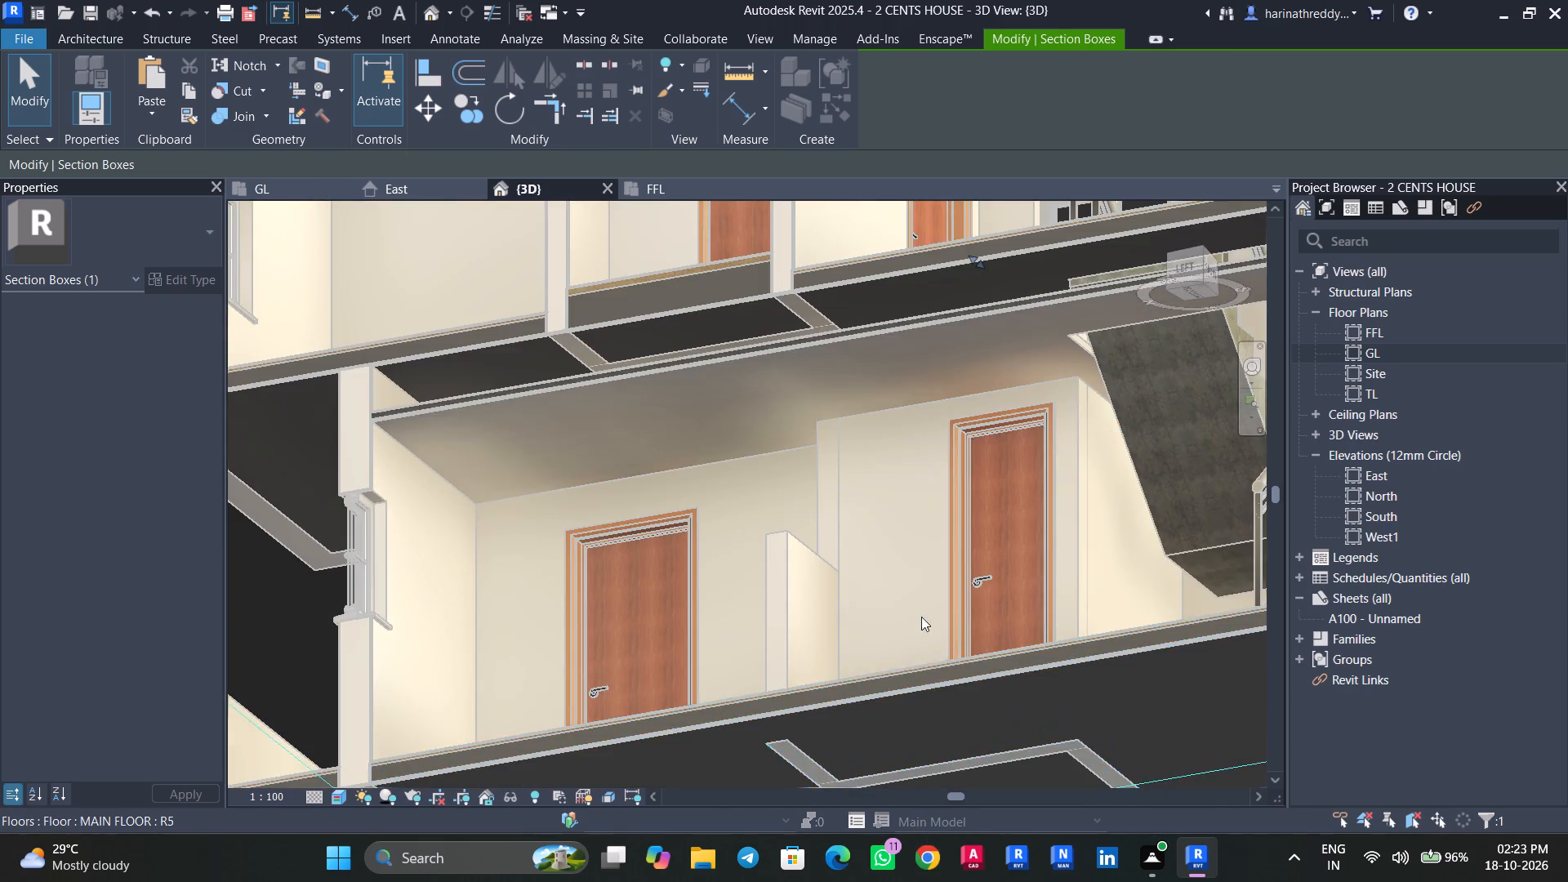
scroll(624, 325, up, 5)
scroll(649, 419, down, 2)
Set the main hall ceiling's height offset from GL to 2.8 m.
click(649, 419)
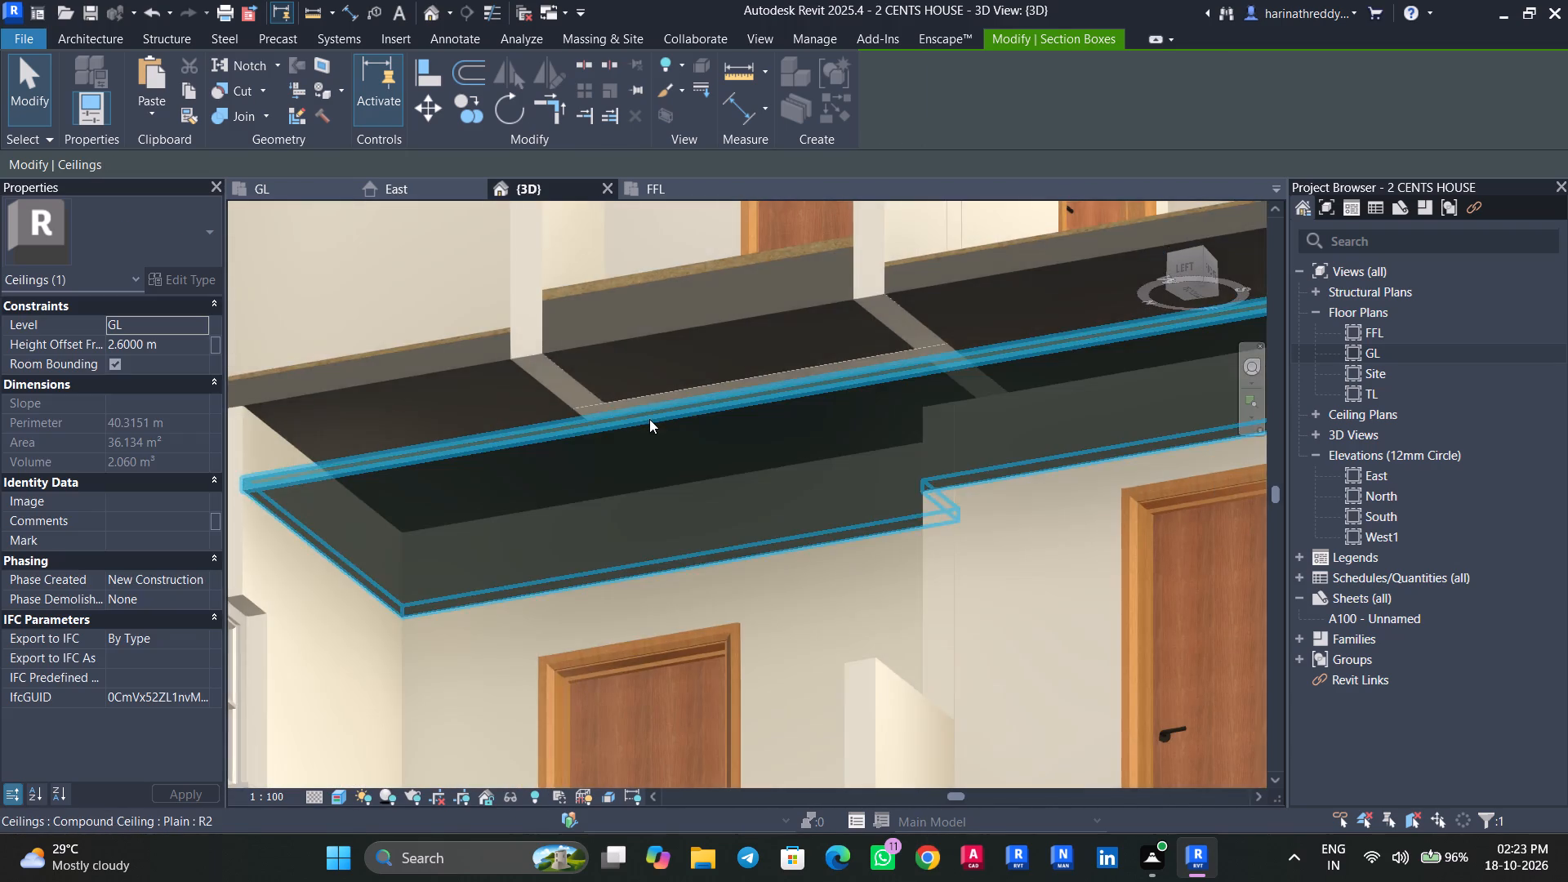
scroll(649, 419, down, 1)
shift+middle_drag(649, 419, 669, 537)
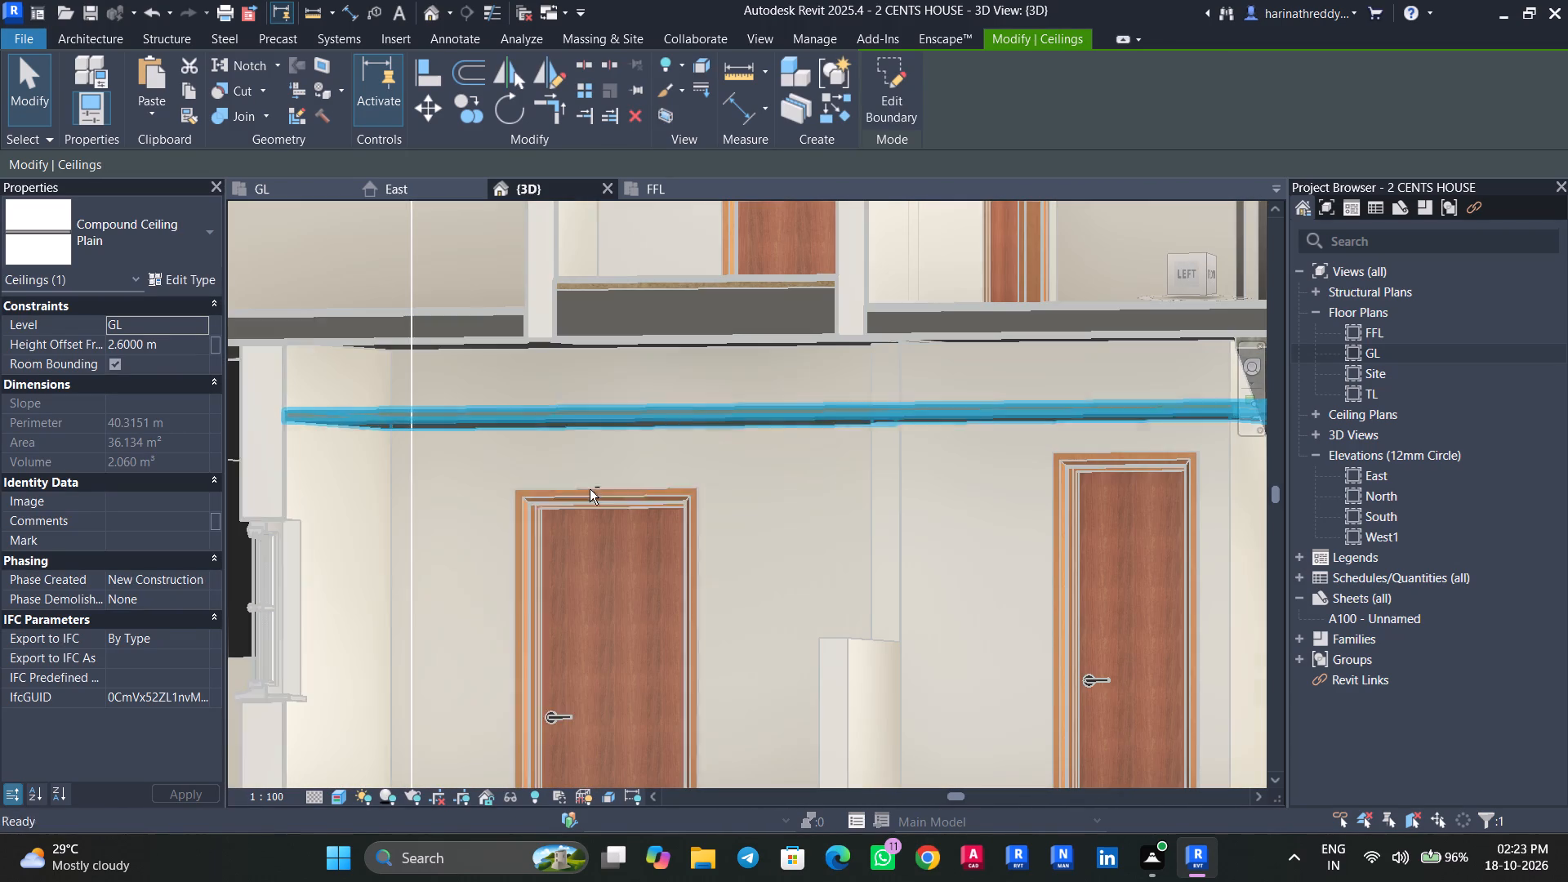
click(186, 347)
text(2.8)
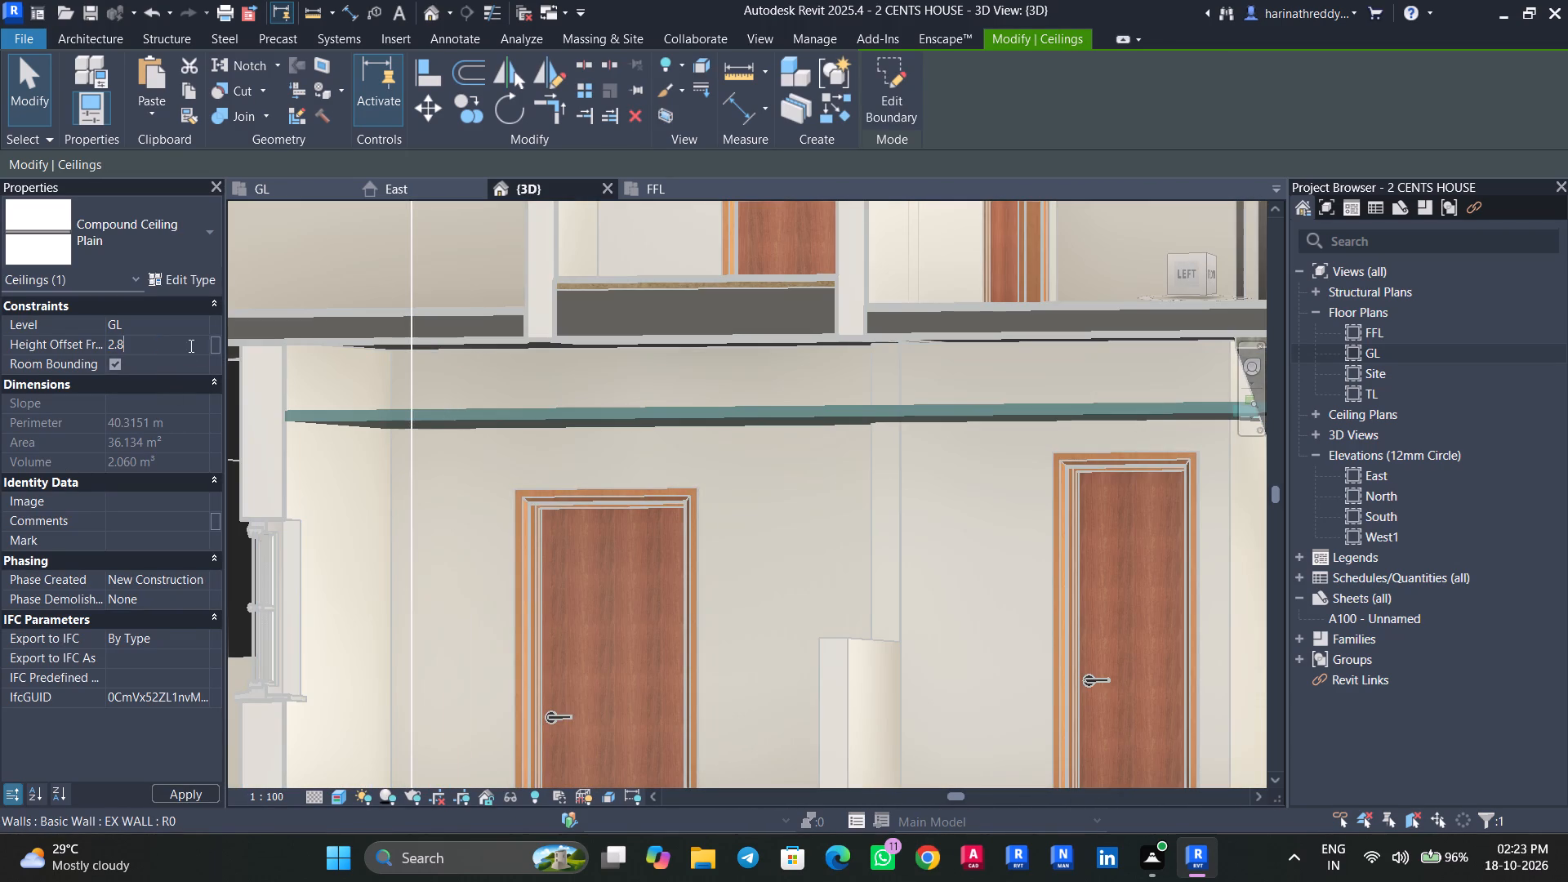
key(Return)
key(Escape)
key(Escape)
Check the main hall ceiling against the slab and staircase in the cut 3D view, and turn the section box off.
scroll(582, 452, down, 3)
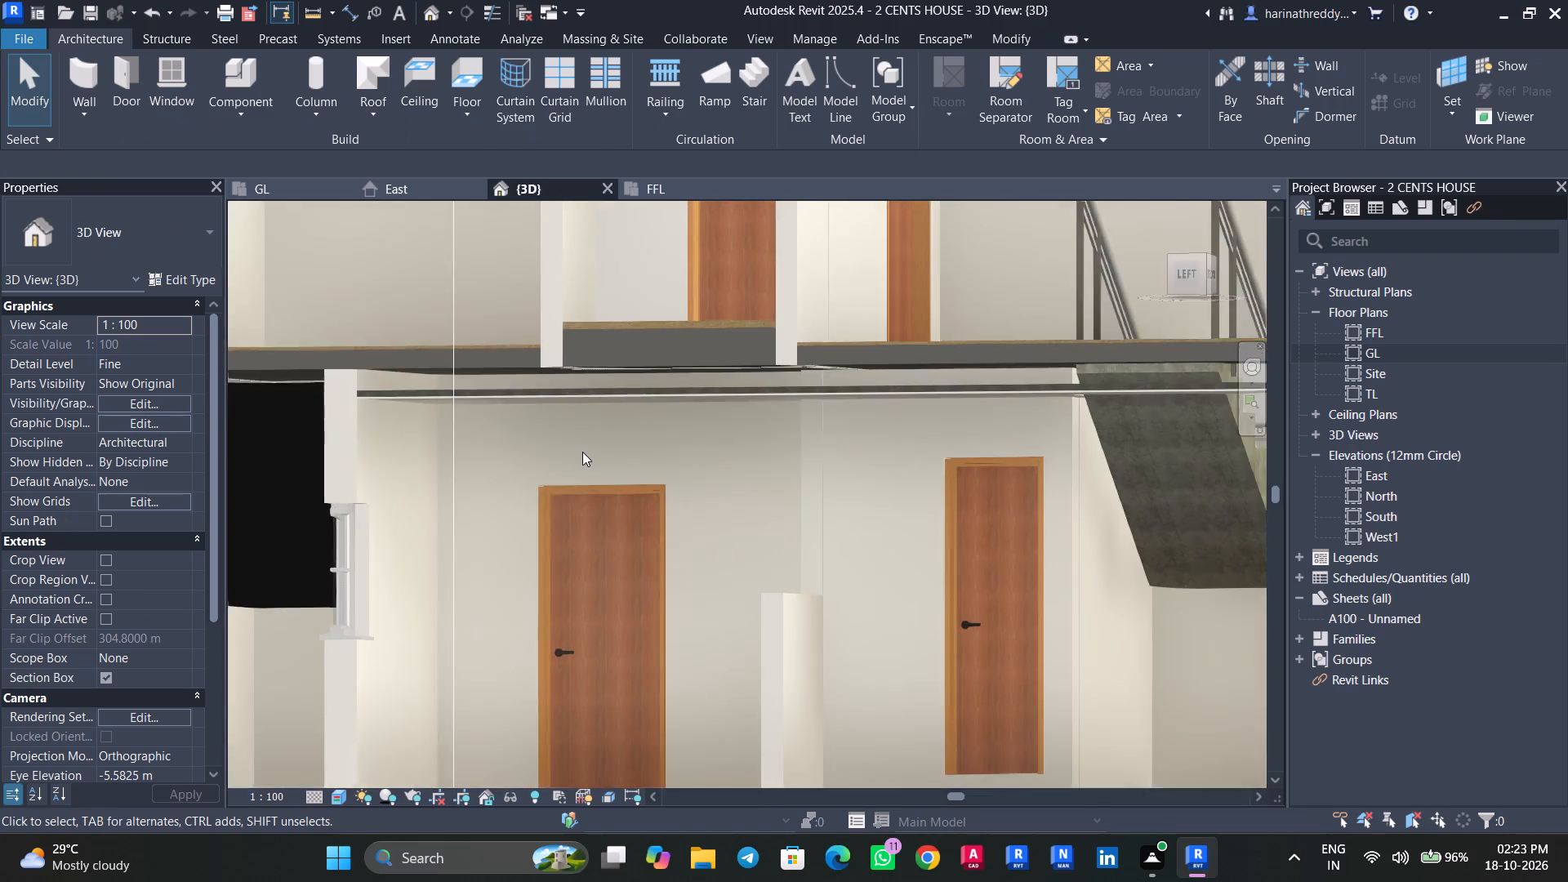
shift+middle_drag(582, 452, 644, 535)
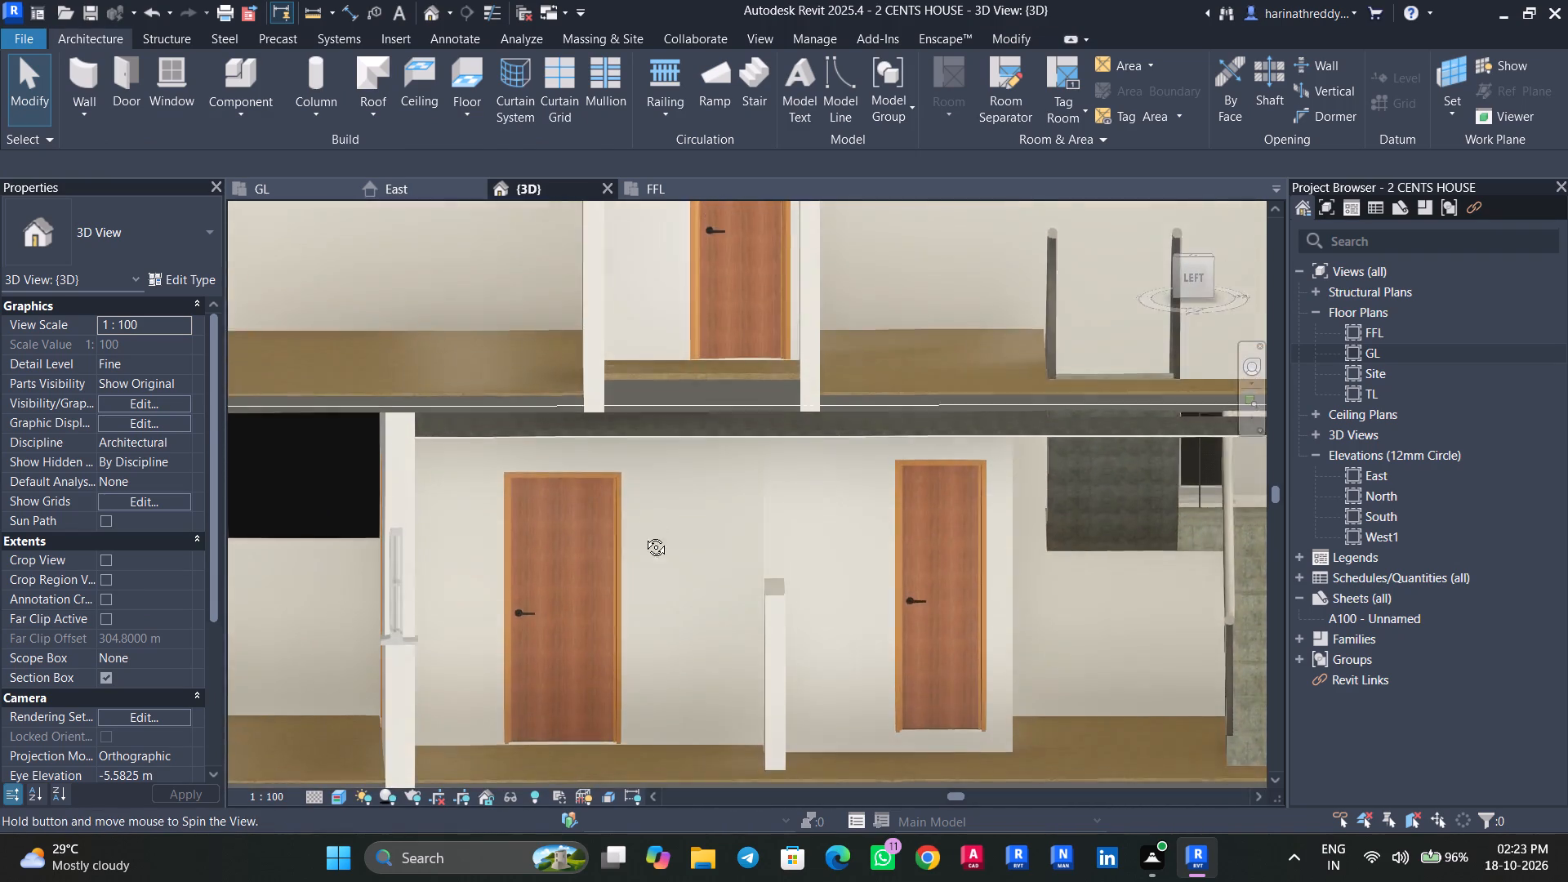
shift+middle_drag(644, 535, 599, 563)
scroll(595, 560, down, 5)
shift+middle_drag(581, 556, 551, 555)
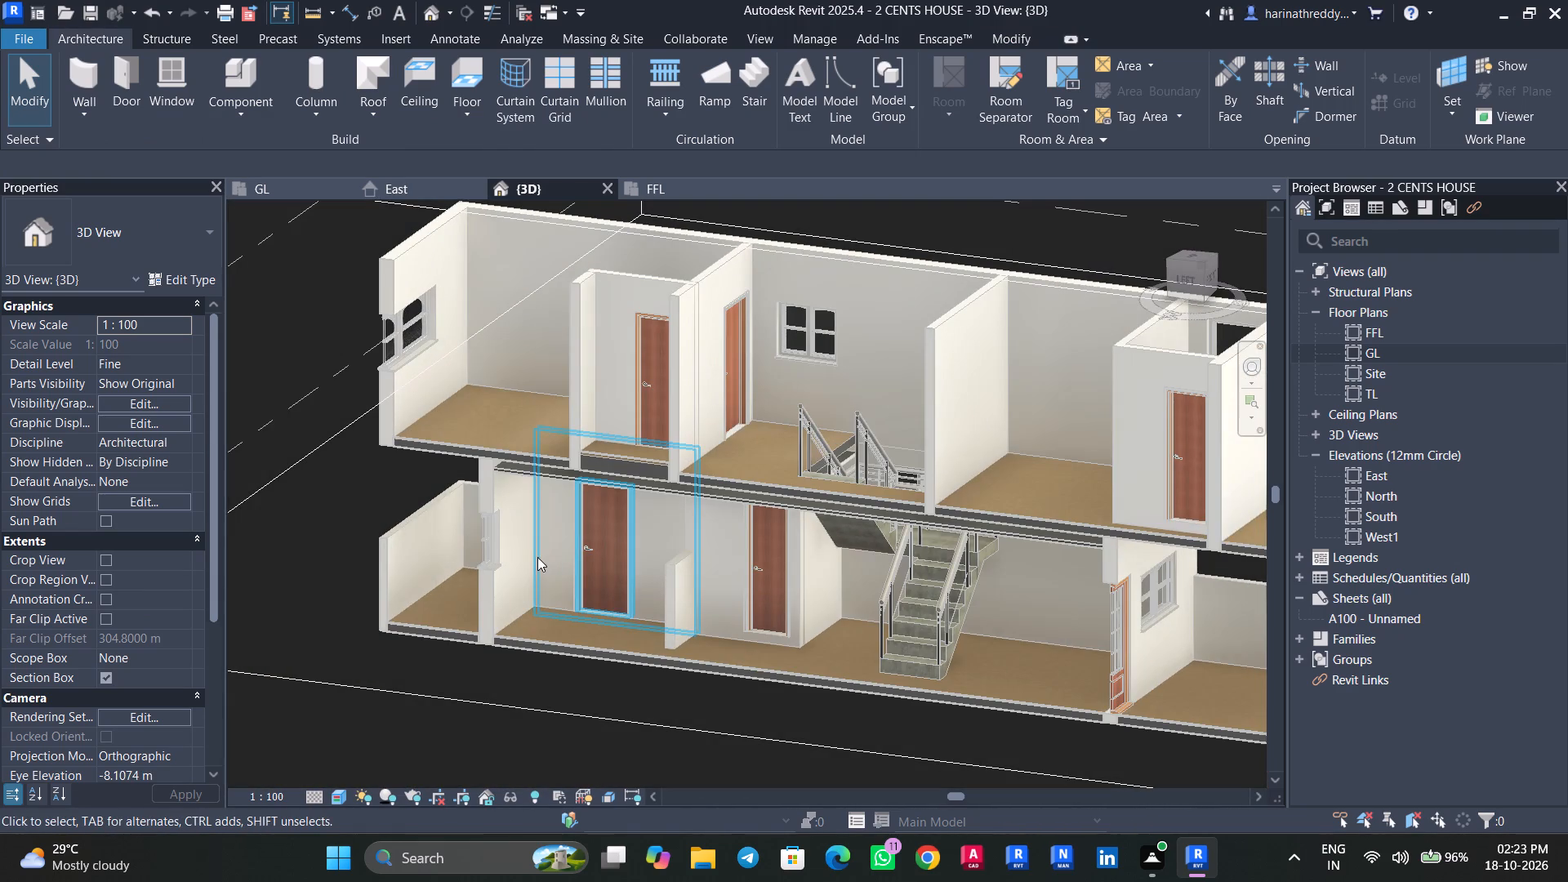
click(105, 670)
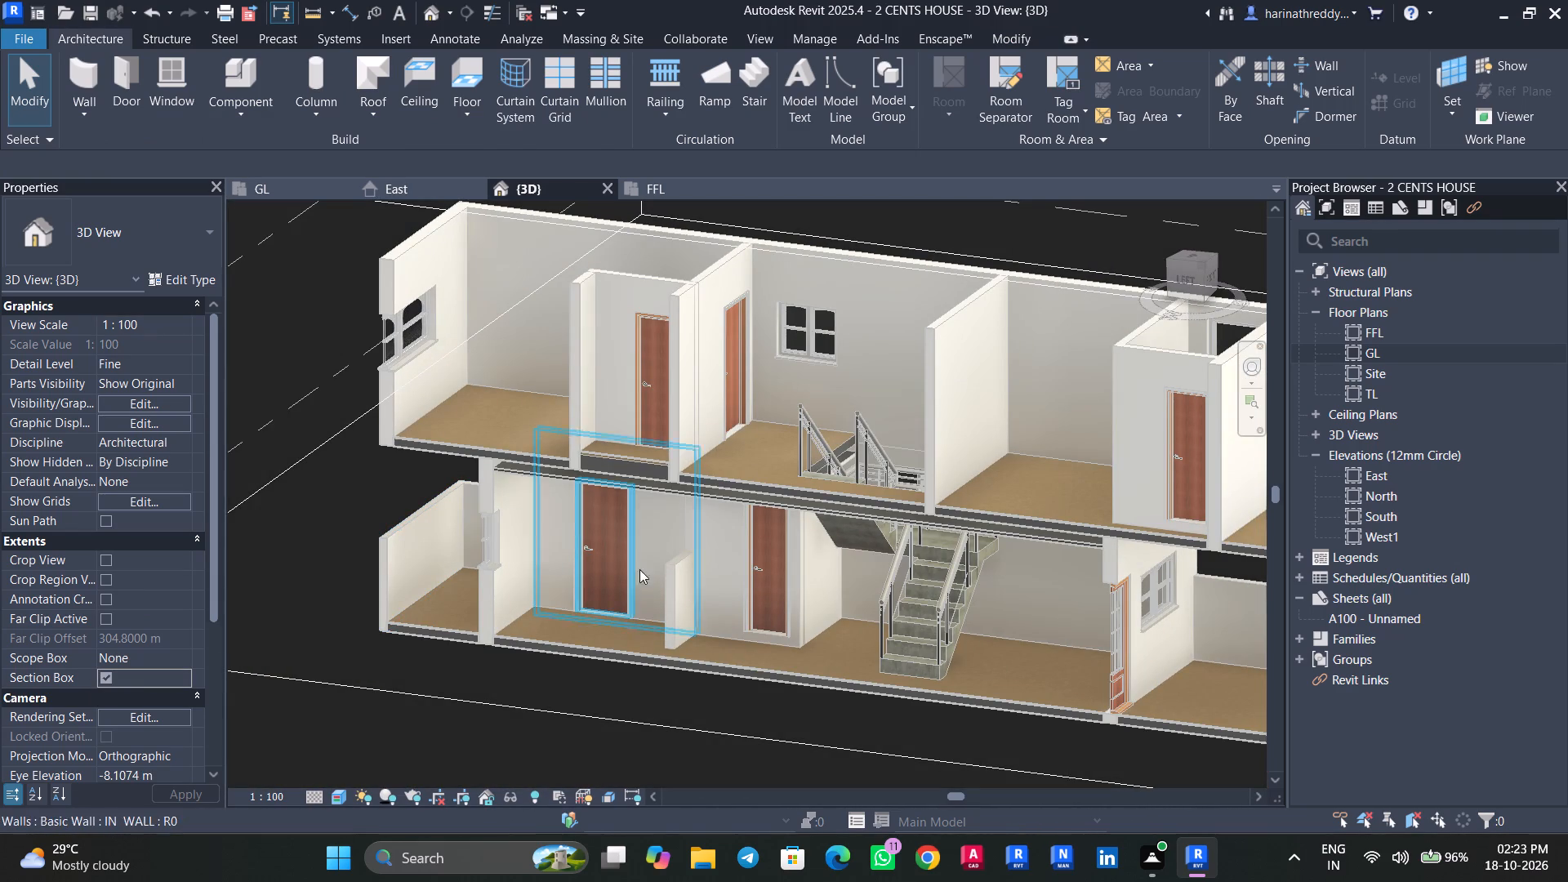
click(109, 679)
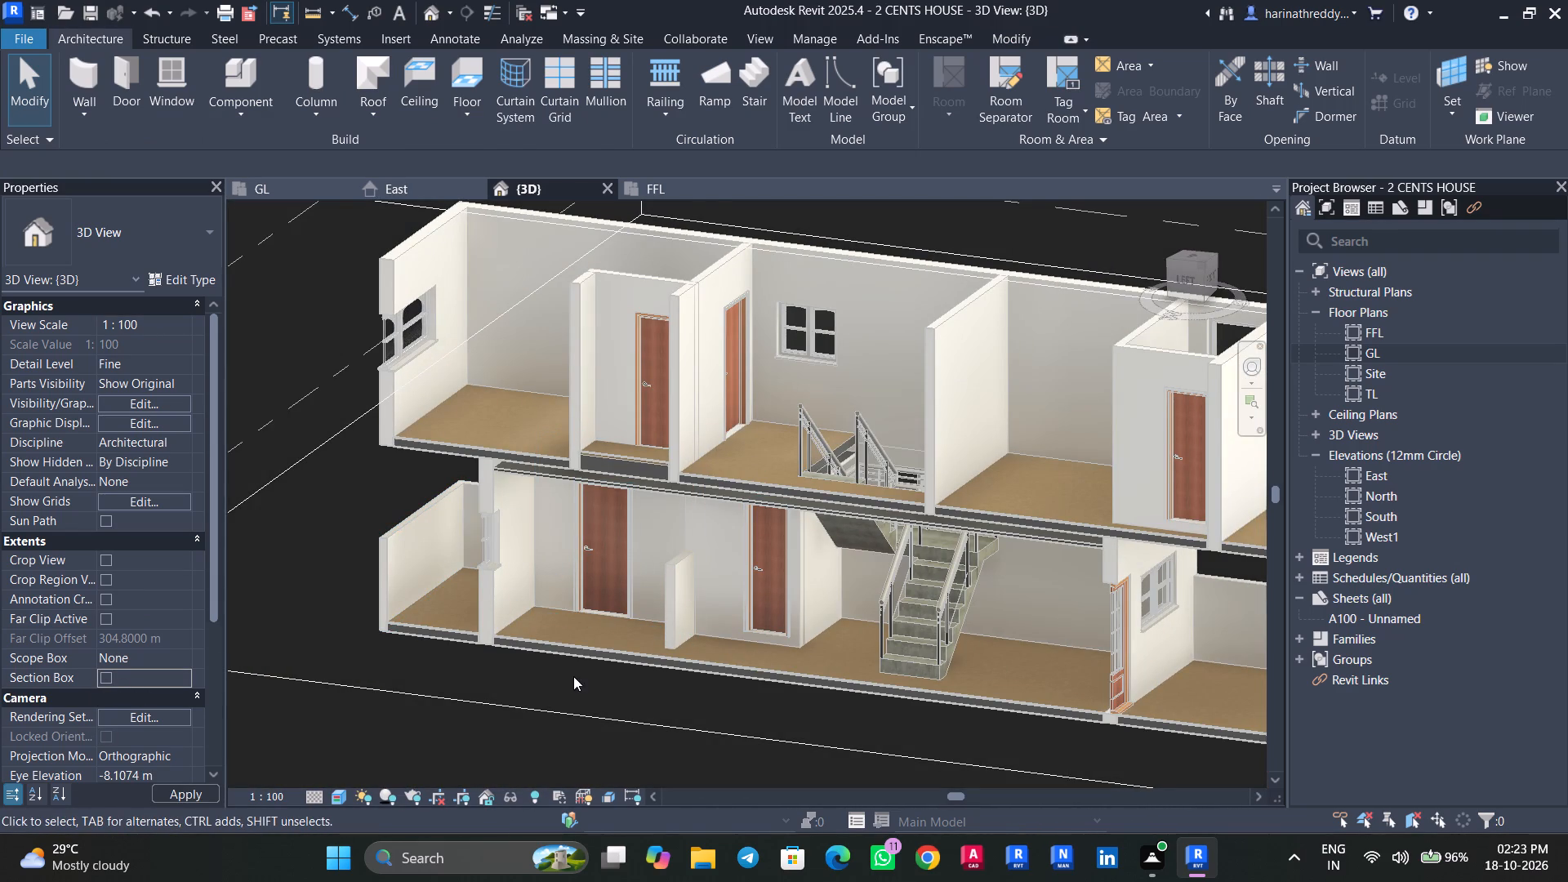
key(Escape)
key(Escape)
shift+middle_drag(436, 661, 293, 794)
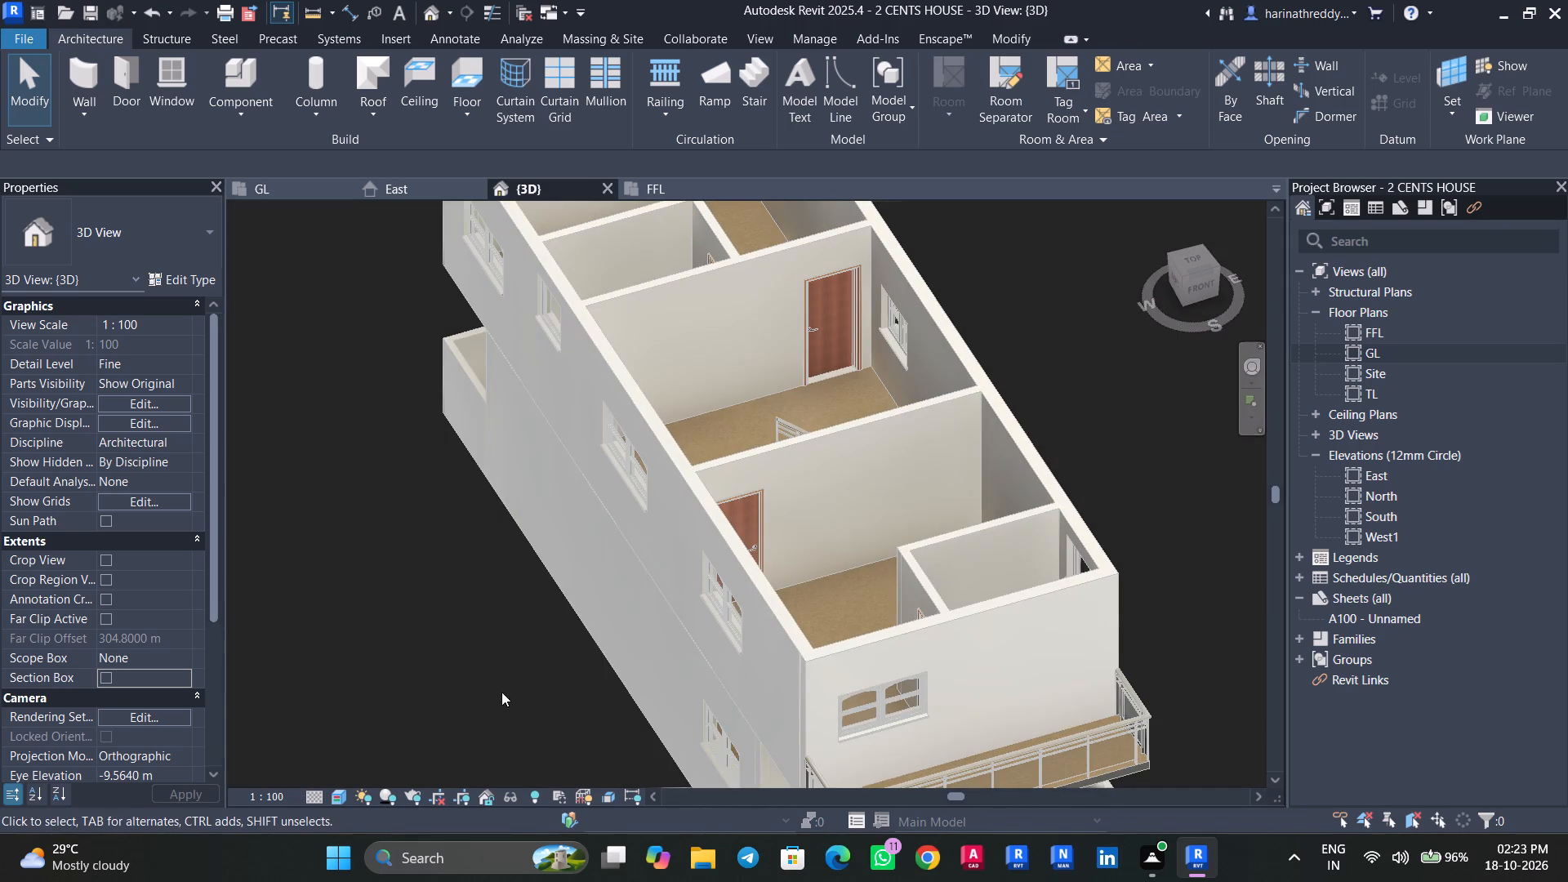
In the FFL plan, place automatic Compound Ceiling Plain ceilings at 2.8 m in both bedrooms, their attached toilets and the family lounge.
double_click(1388, 336)
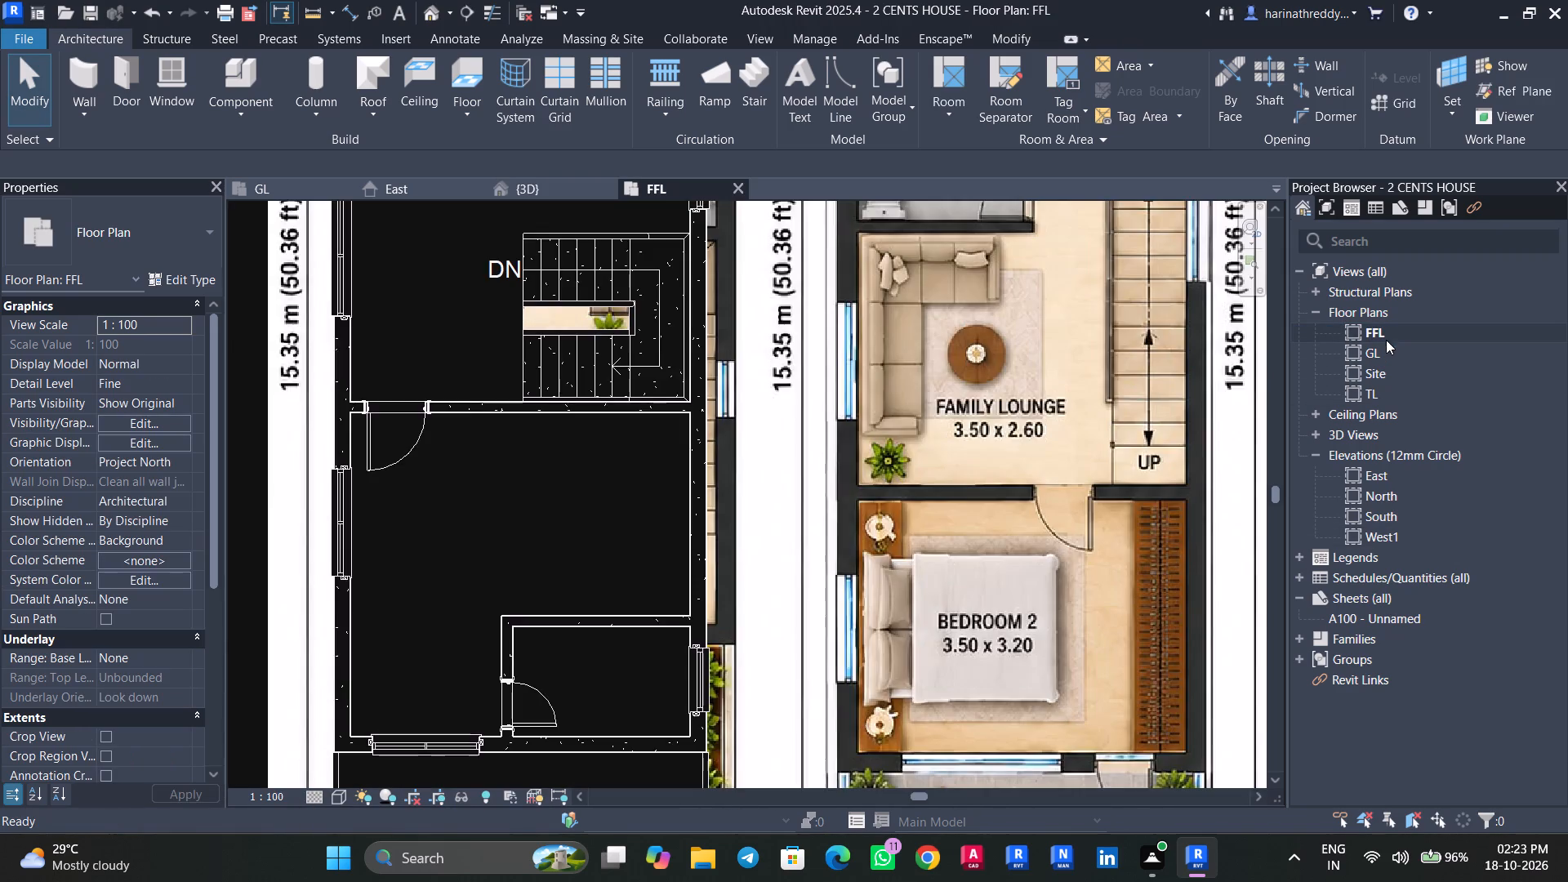
scroll(714, 546, down, 4)
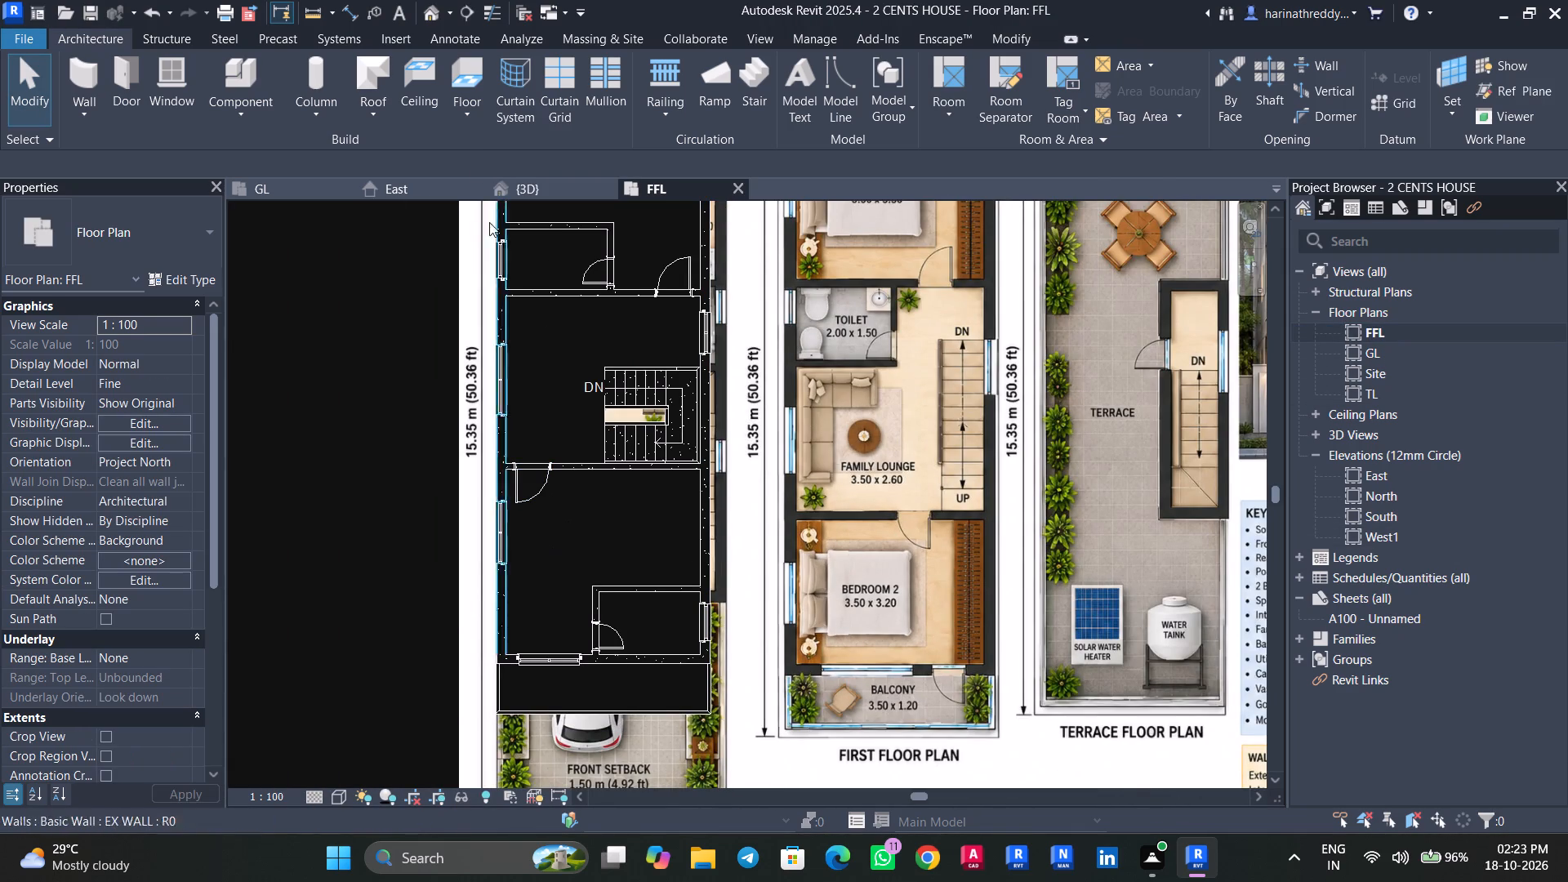
click(421, 72)
middle_drag(423, 428, 410, 550)
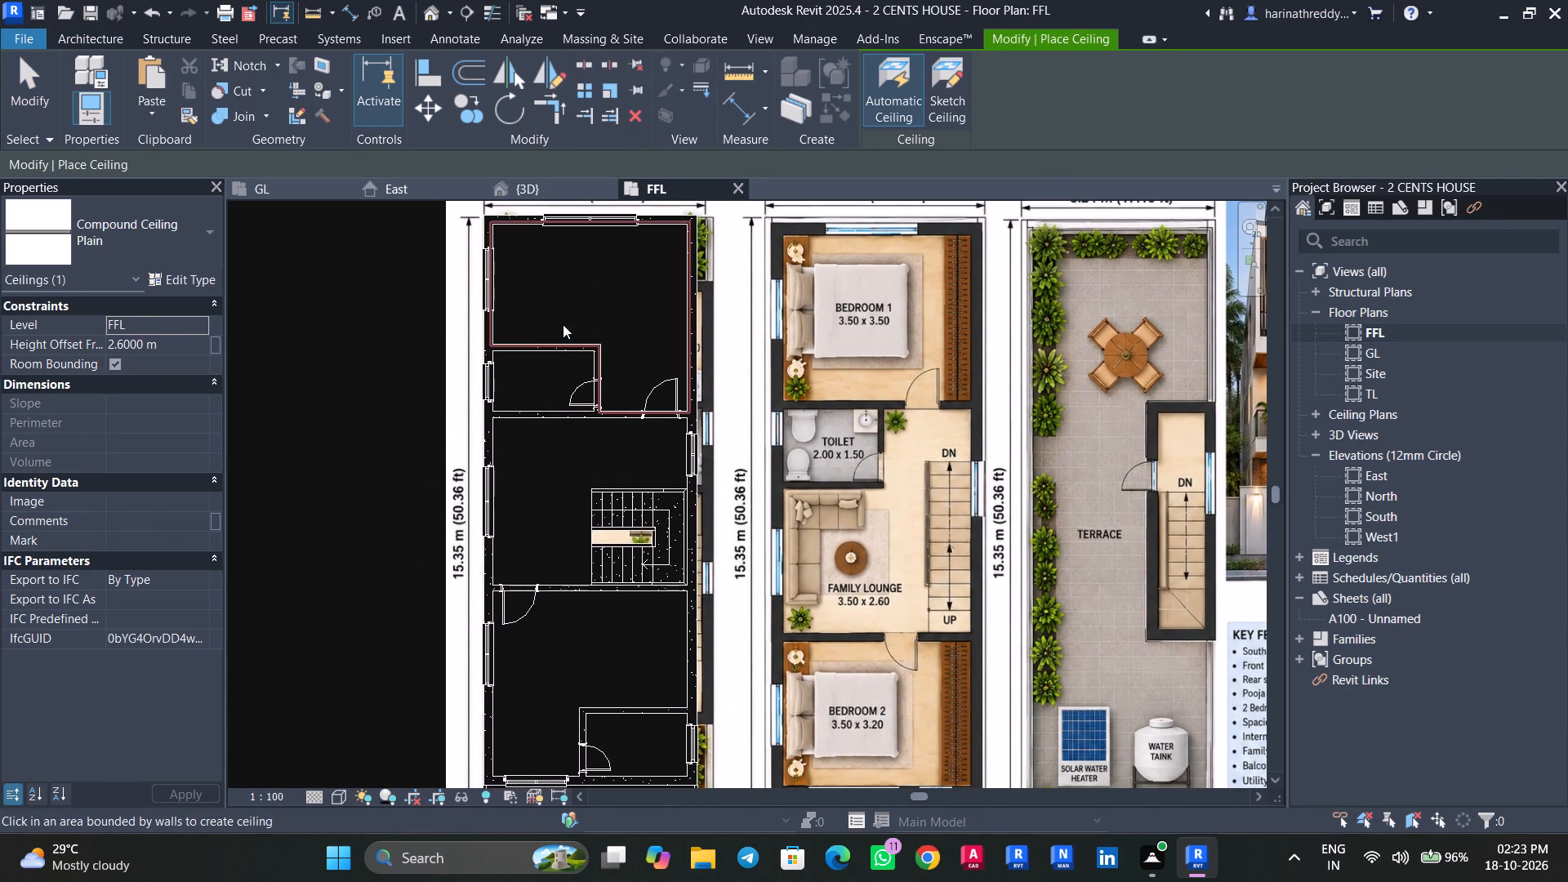
click(170, 350)
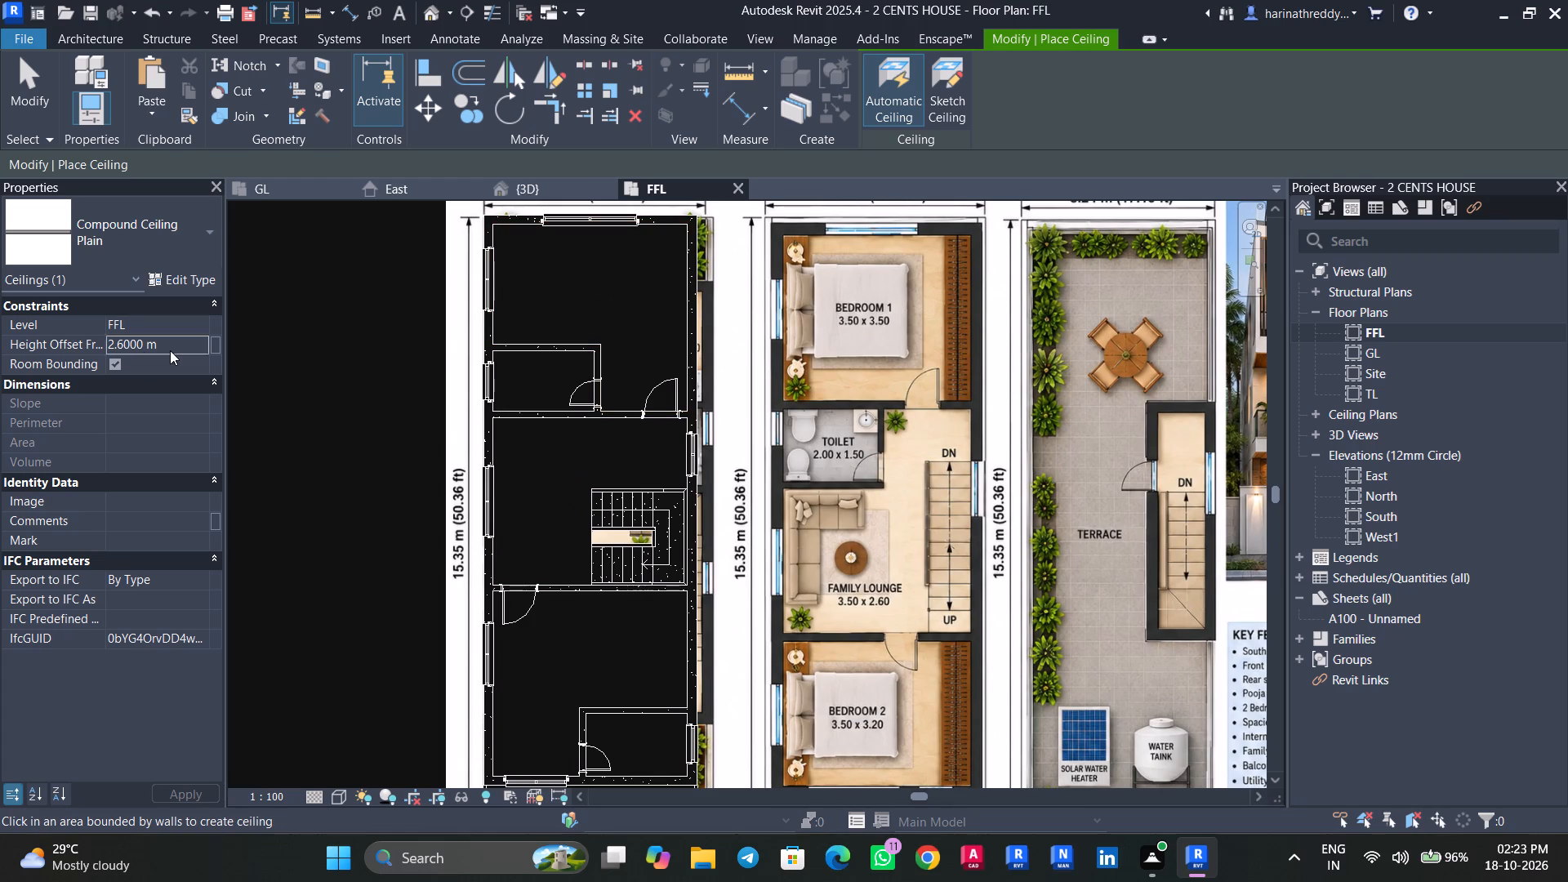
text(2.8)
key(Return)
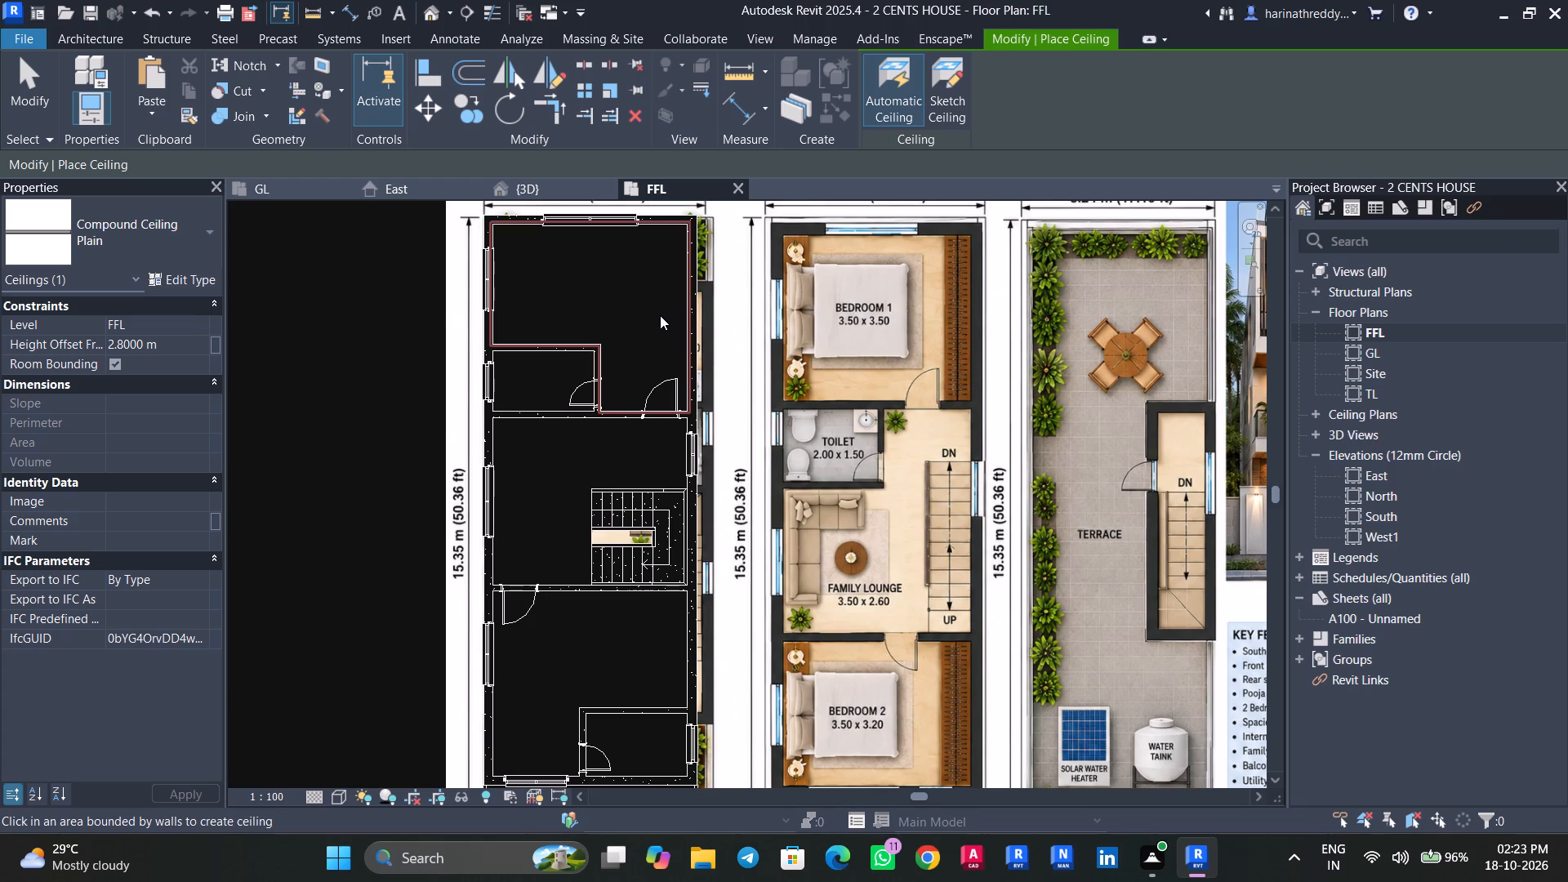
click(660, 315)
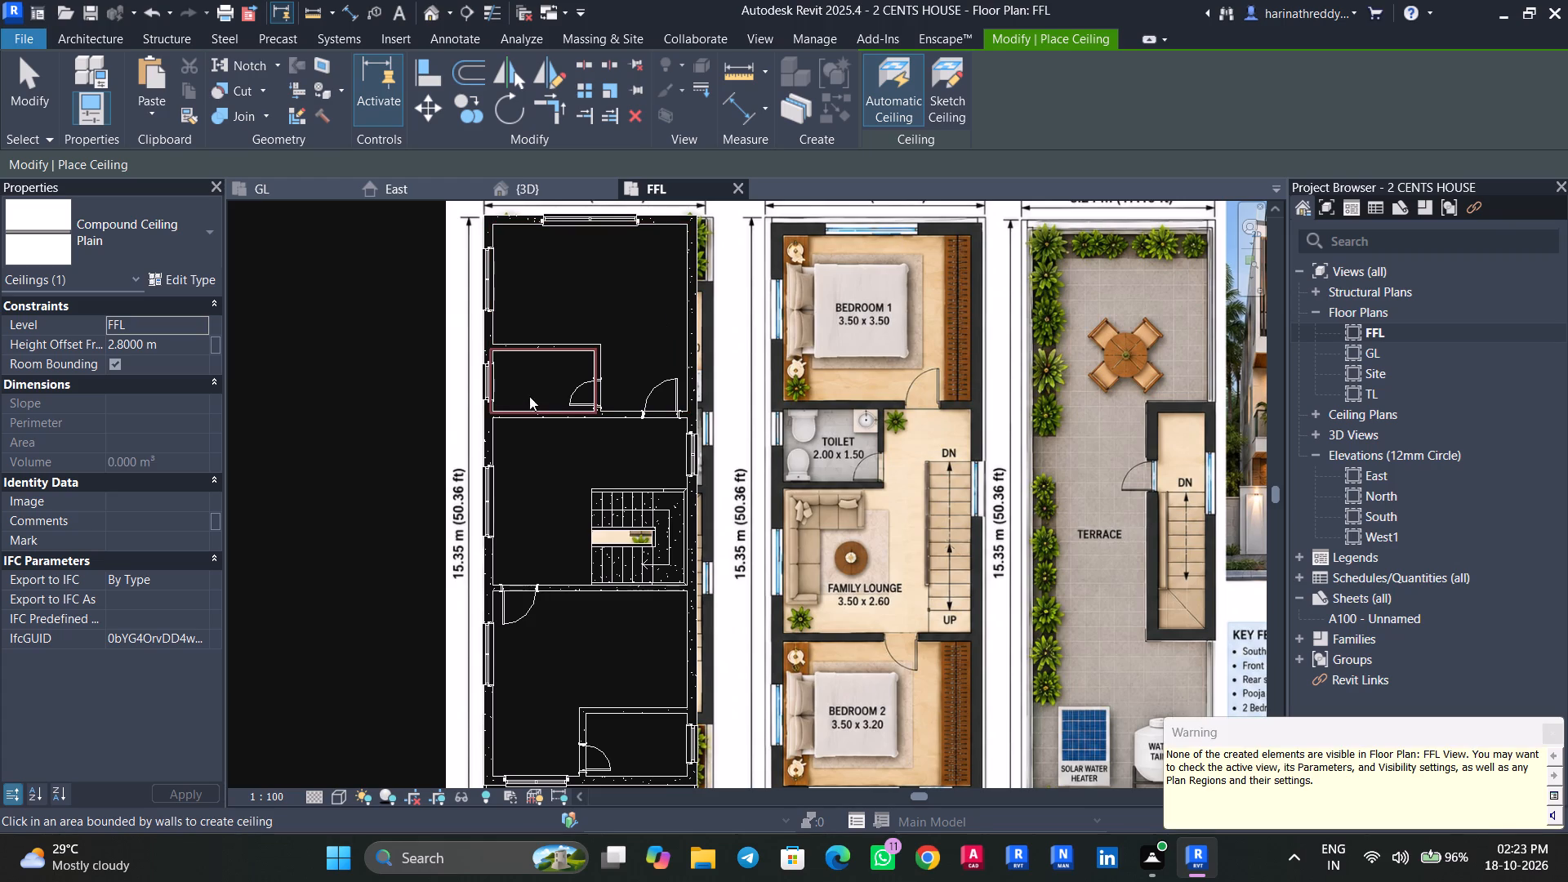
click(540, 384)
click(568, 439)
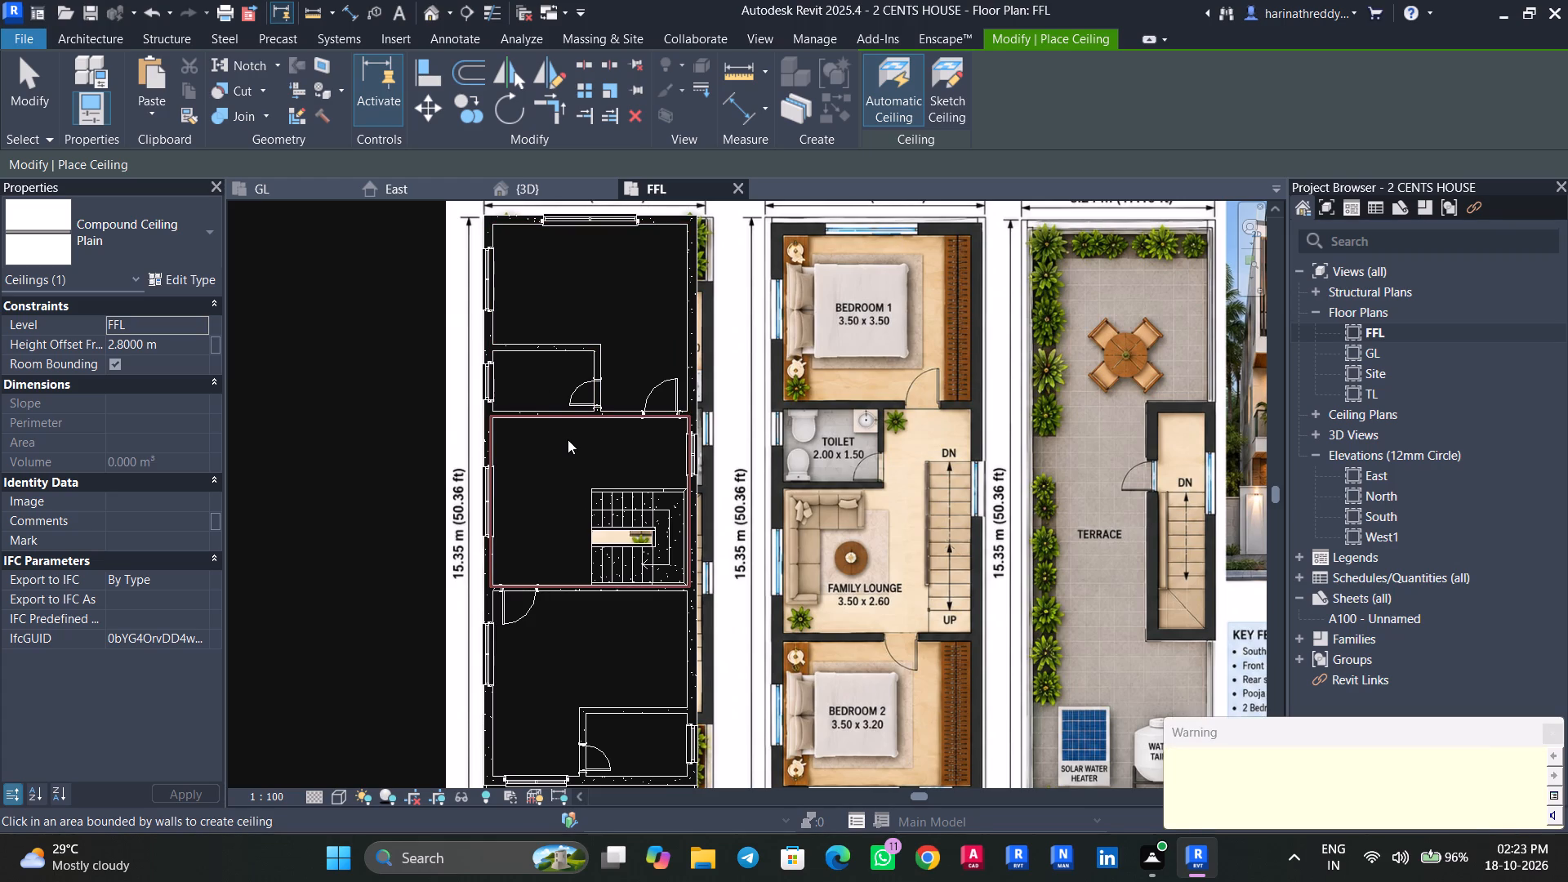
click(599, 646)
click(636, 750)
key(Escape)
key(Escape)
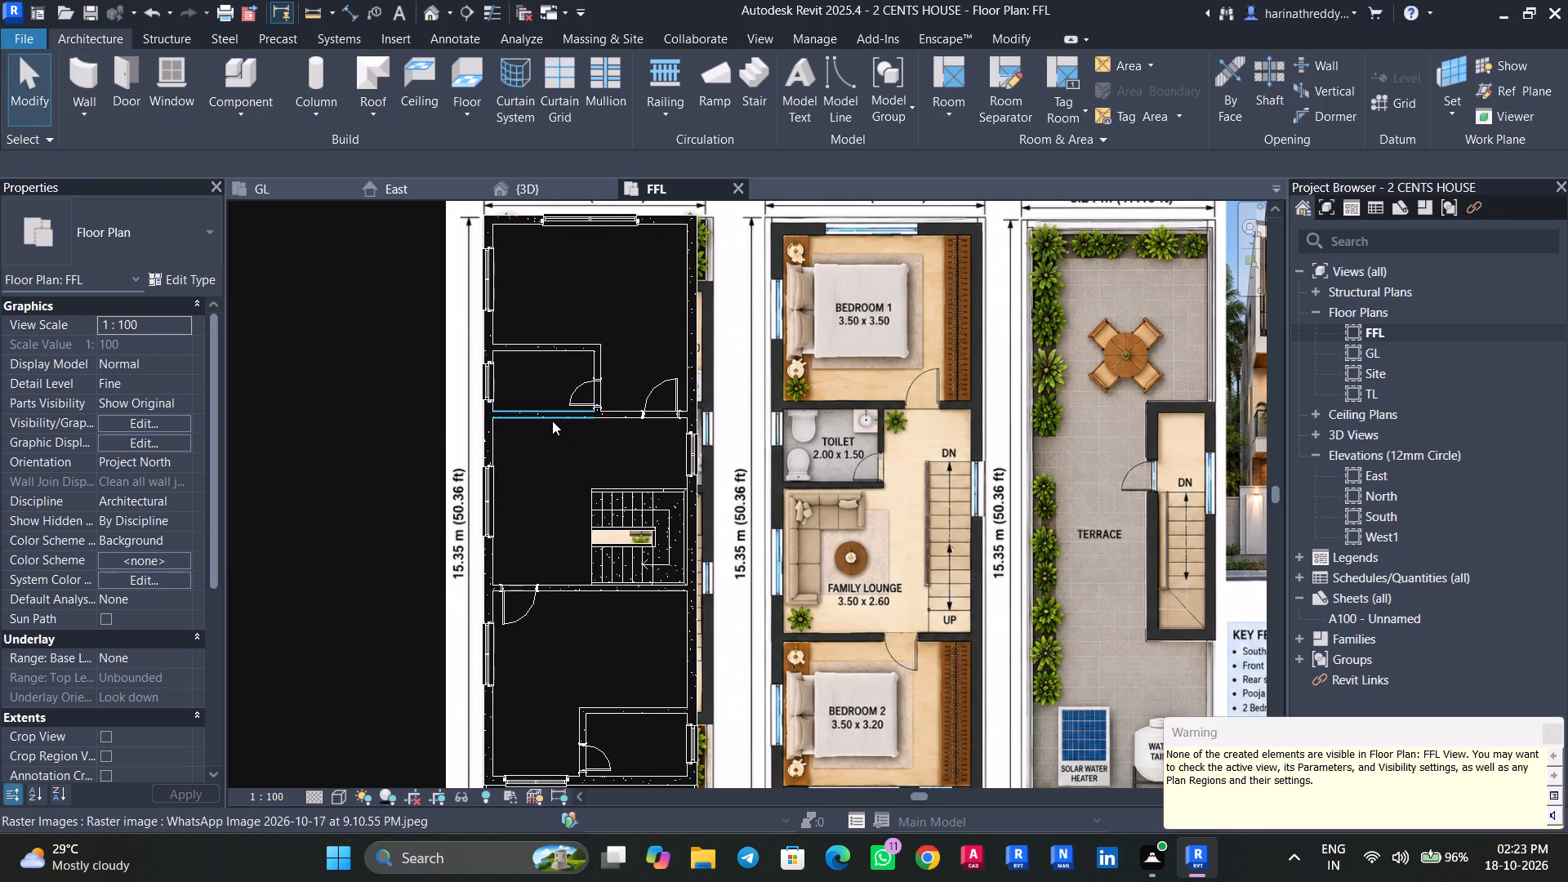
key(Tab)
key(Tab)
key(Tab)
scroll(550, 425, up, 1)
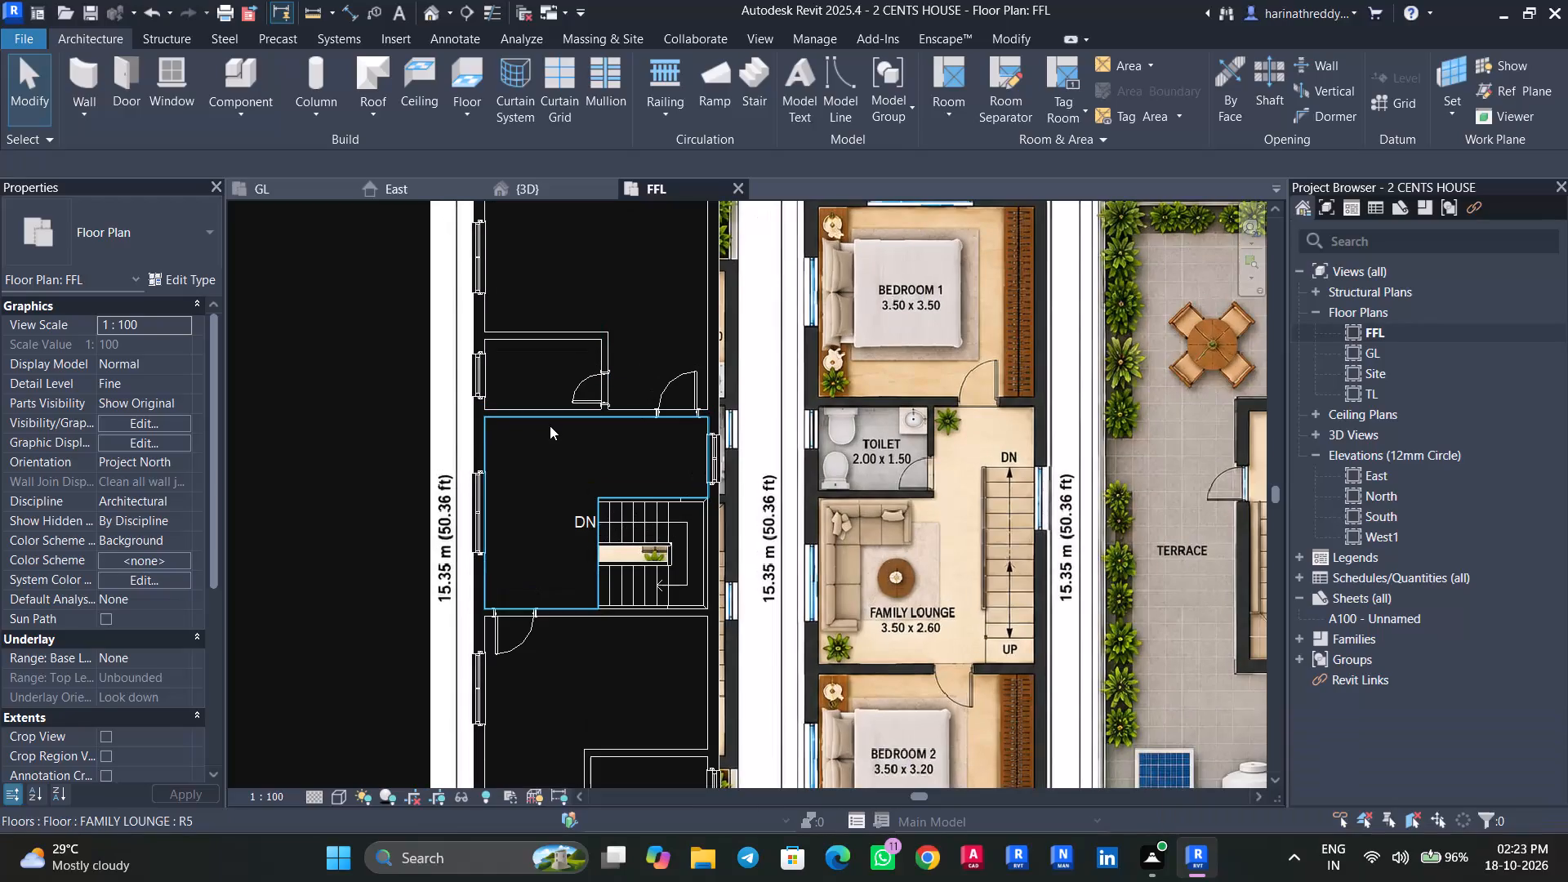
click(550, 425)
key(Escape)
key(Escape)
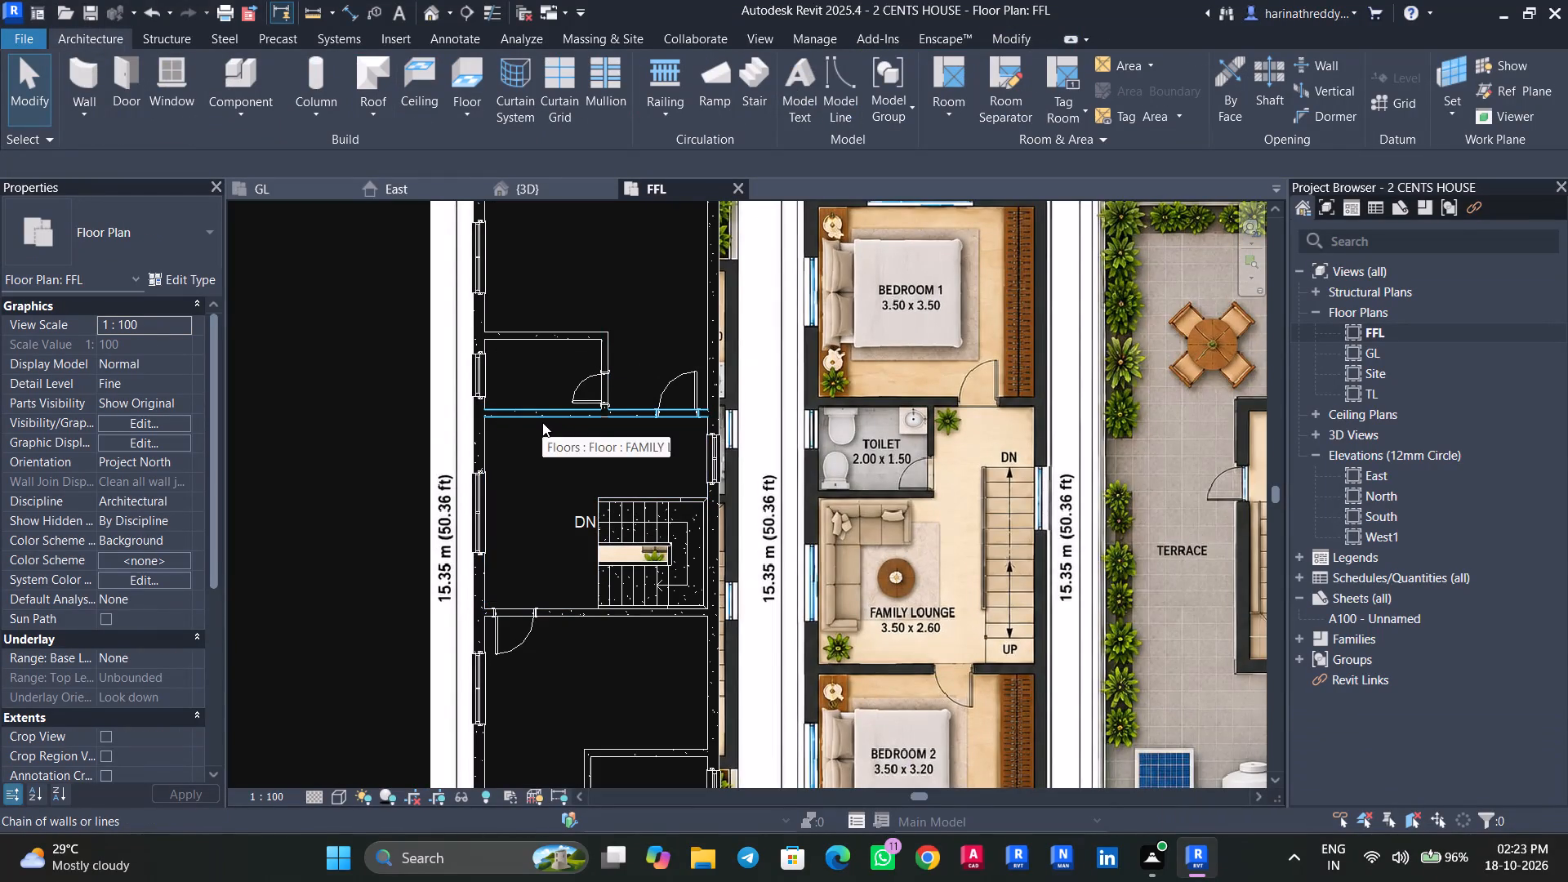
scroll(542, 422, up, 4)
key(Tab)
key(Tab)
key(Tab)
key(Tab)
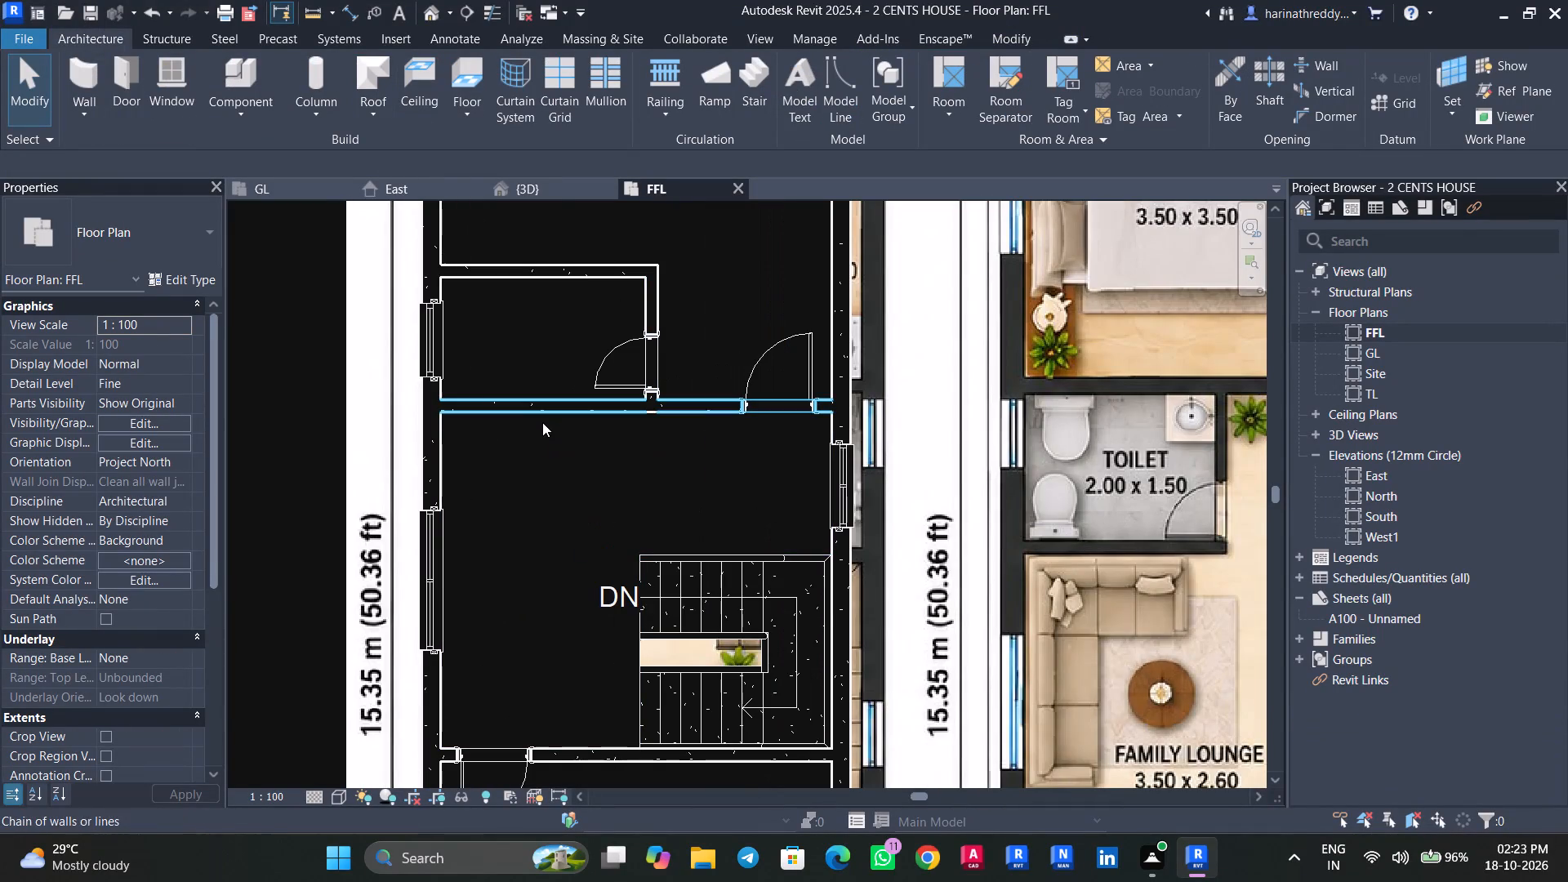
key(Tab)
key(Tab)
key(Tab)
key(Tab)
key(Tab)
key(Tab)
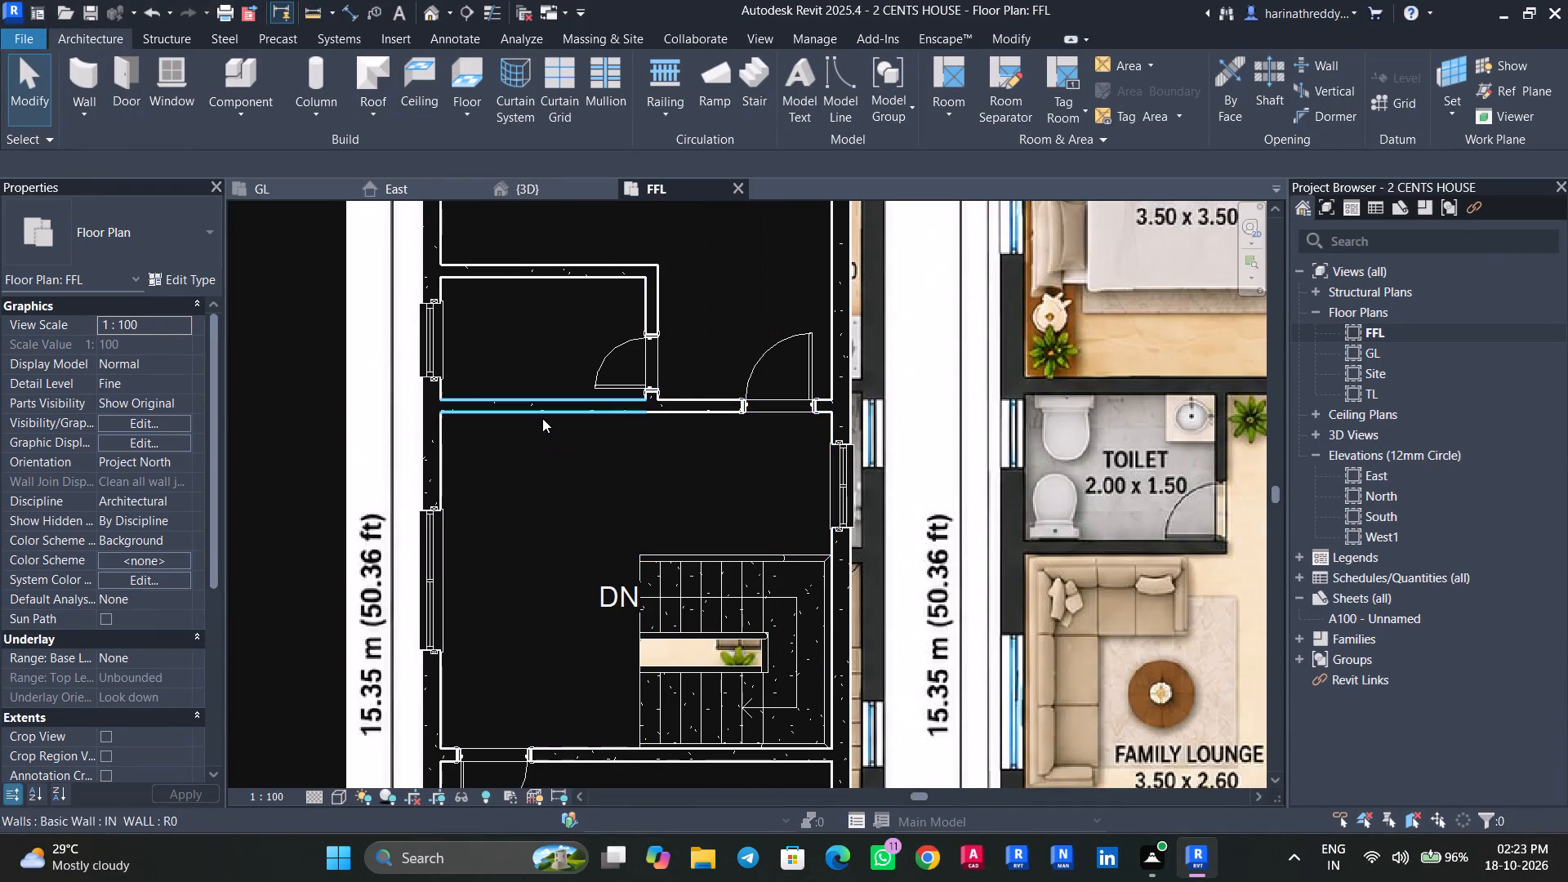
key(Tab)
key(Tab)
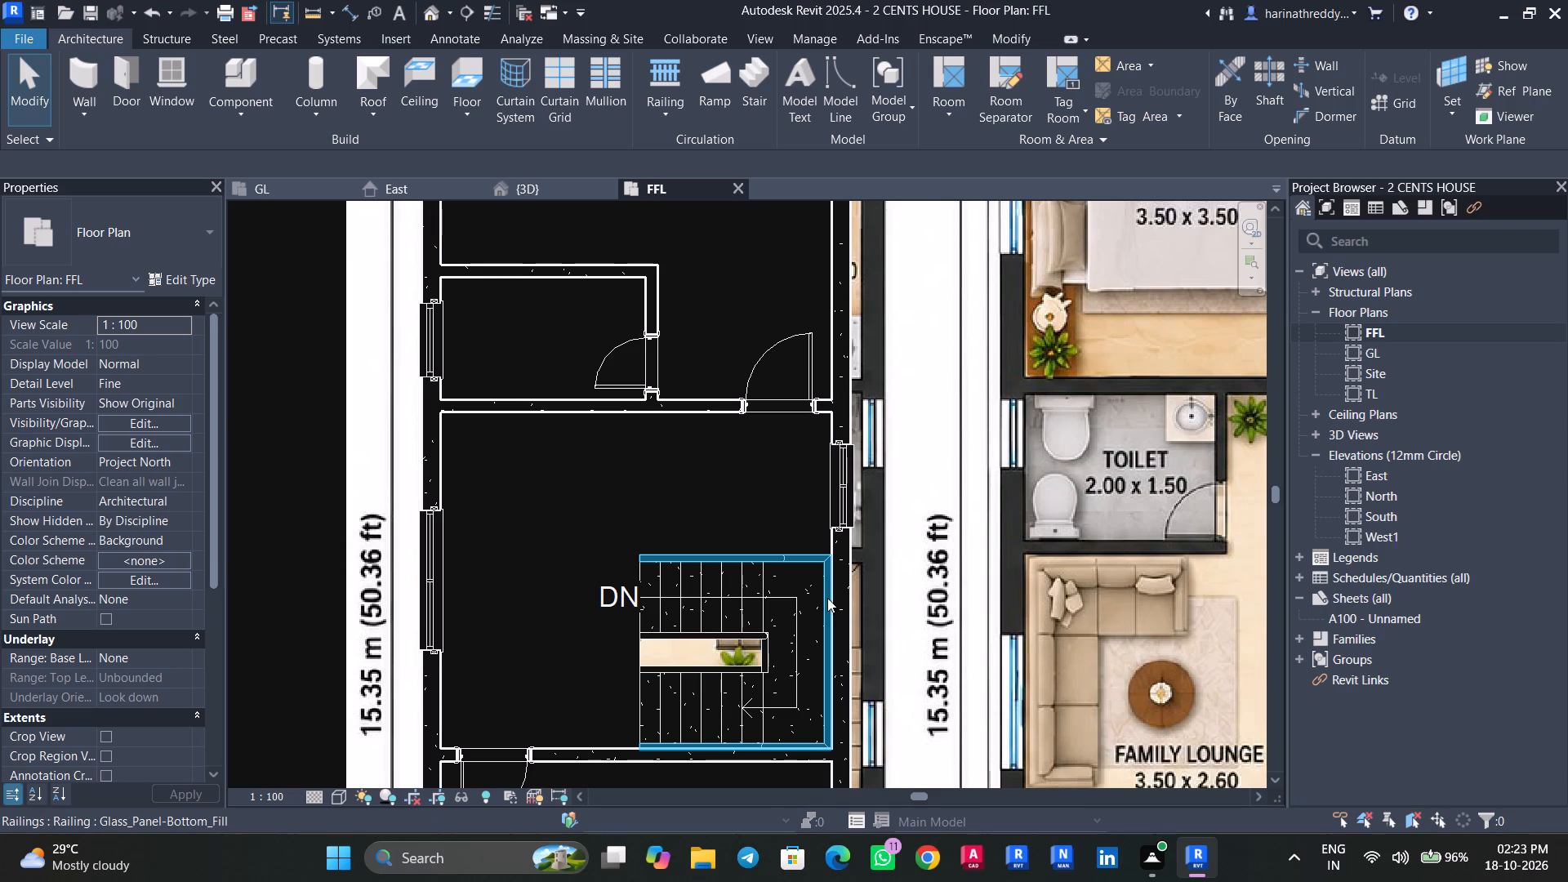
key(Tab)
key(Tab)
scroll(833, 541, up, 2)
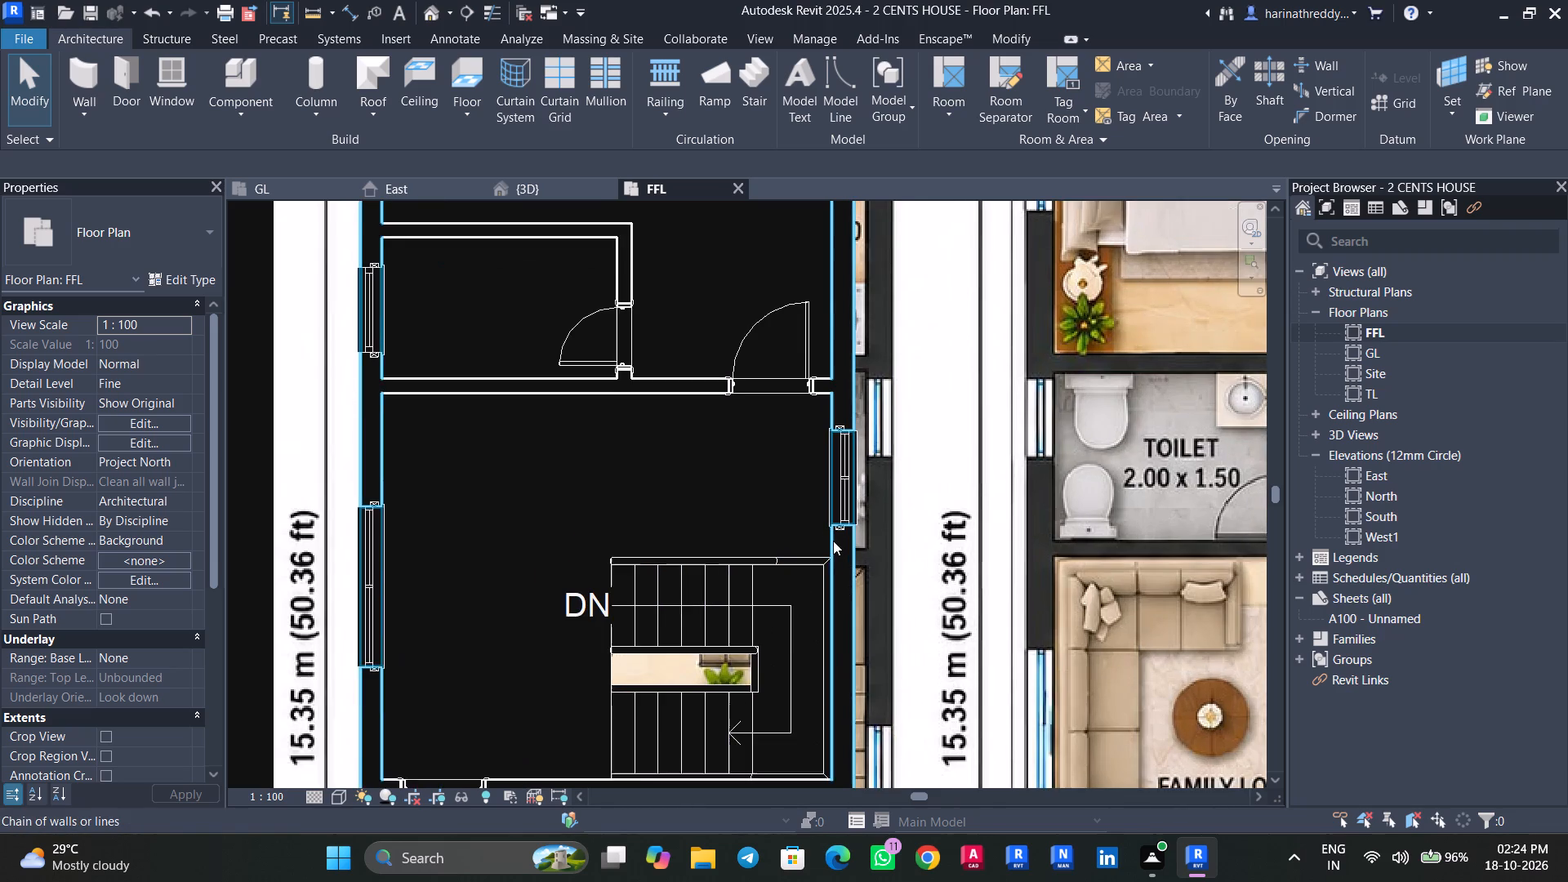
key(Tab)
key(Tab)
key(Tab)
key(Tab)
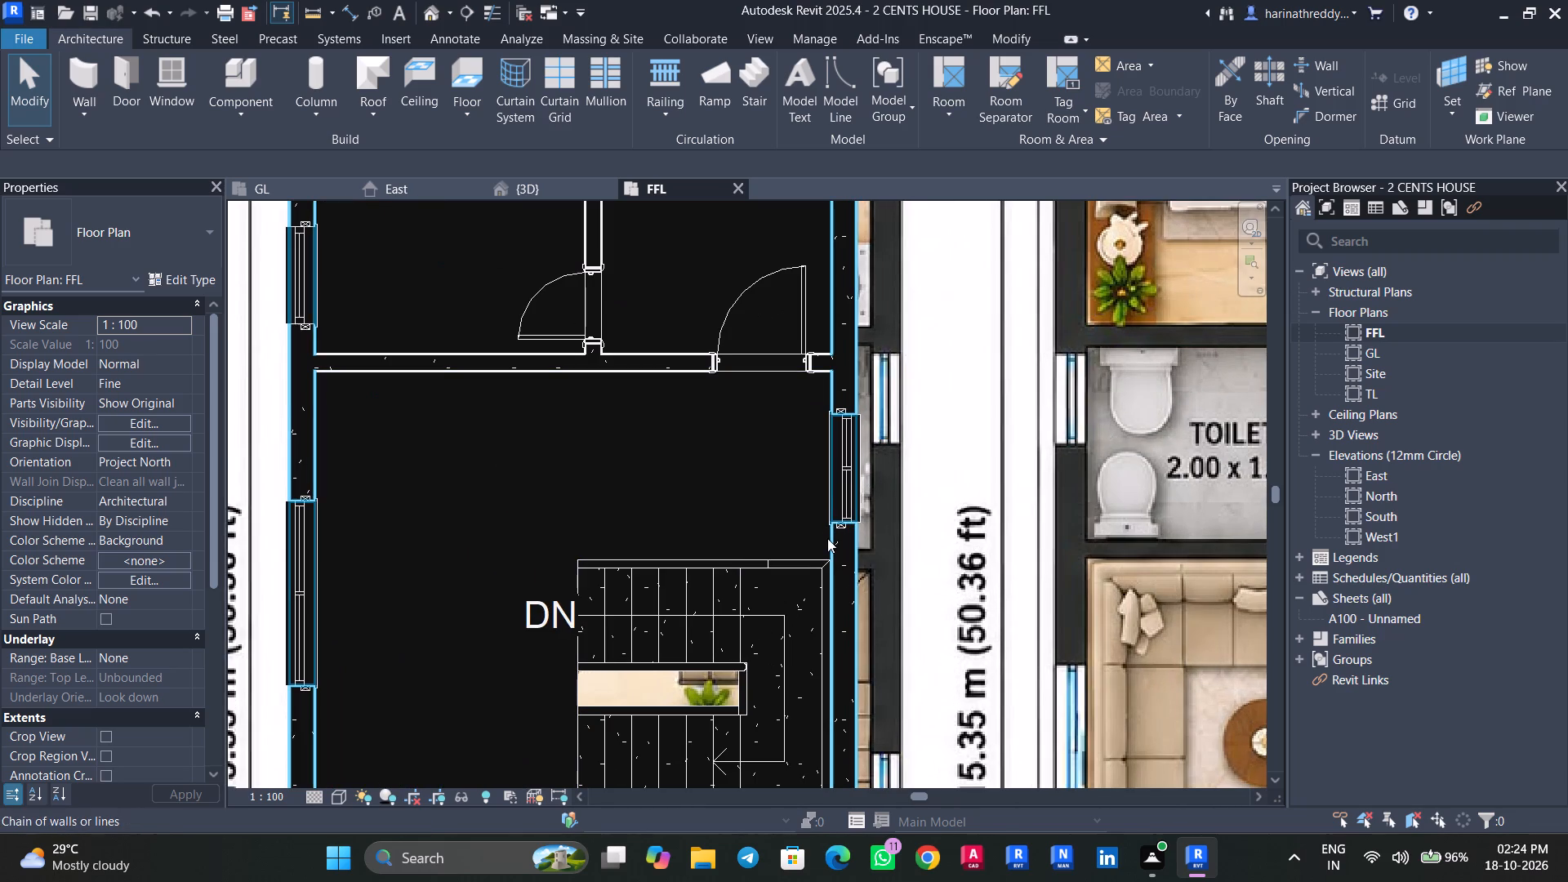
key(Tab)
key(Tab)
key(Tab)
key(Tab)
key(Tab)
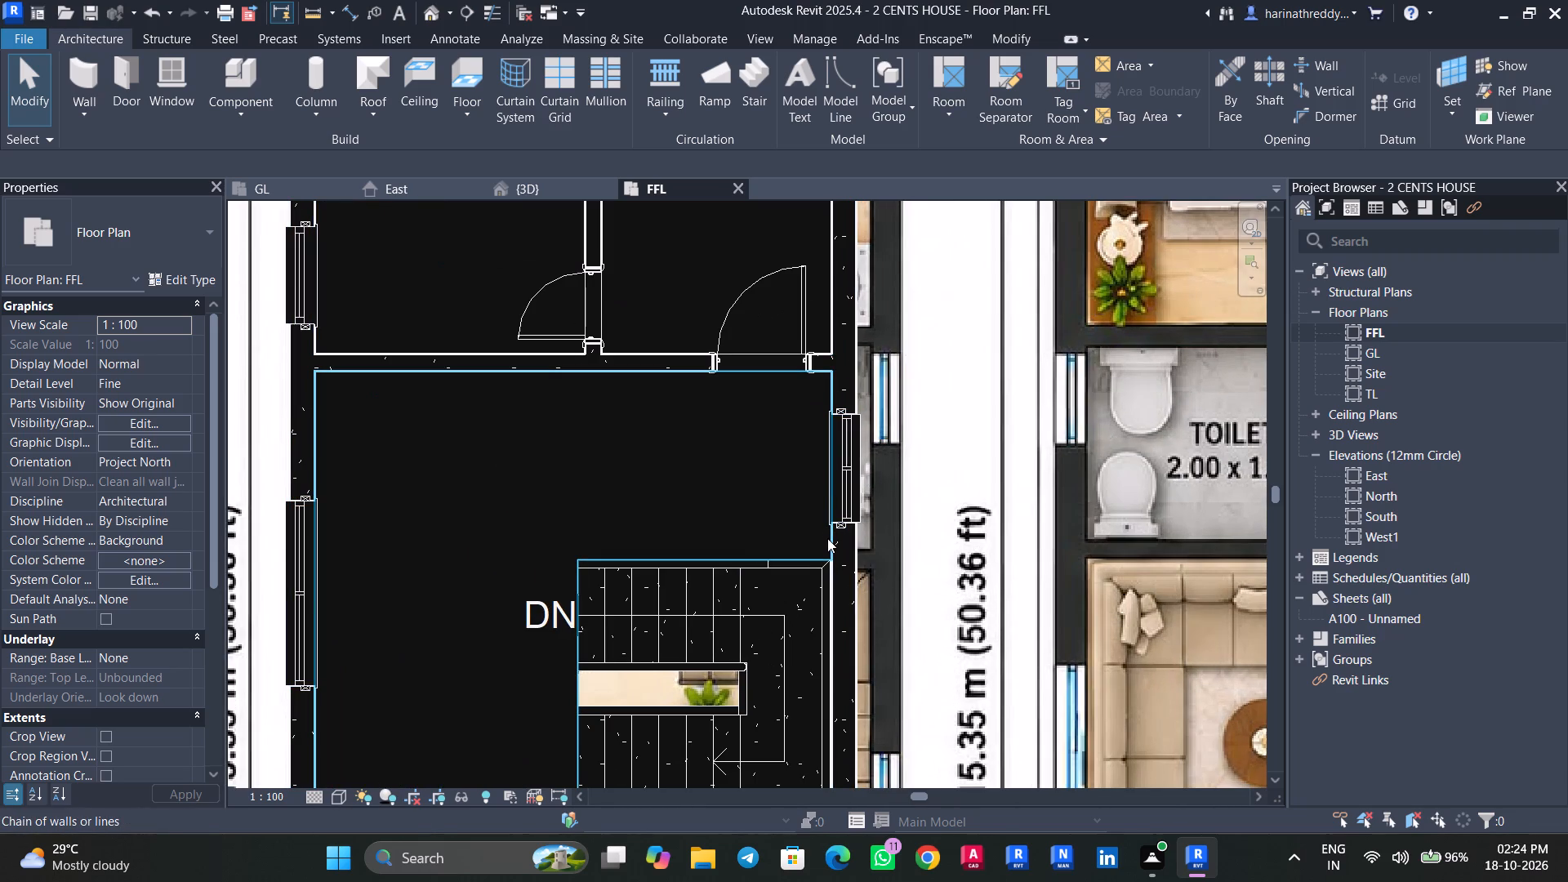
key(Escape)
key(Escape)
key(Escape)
Edit the family lounge ceiling's boundary in the FFL plan, drawing two lines along the staircase's north and west edges.
click(532, 194)
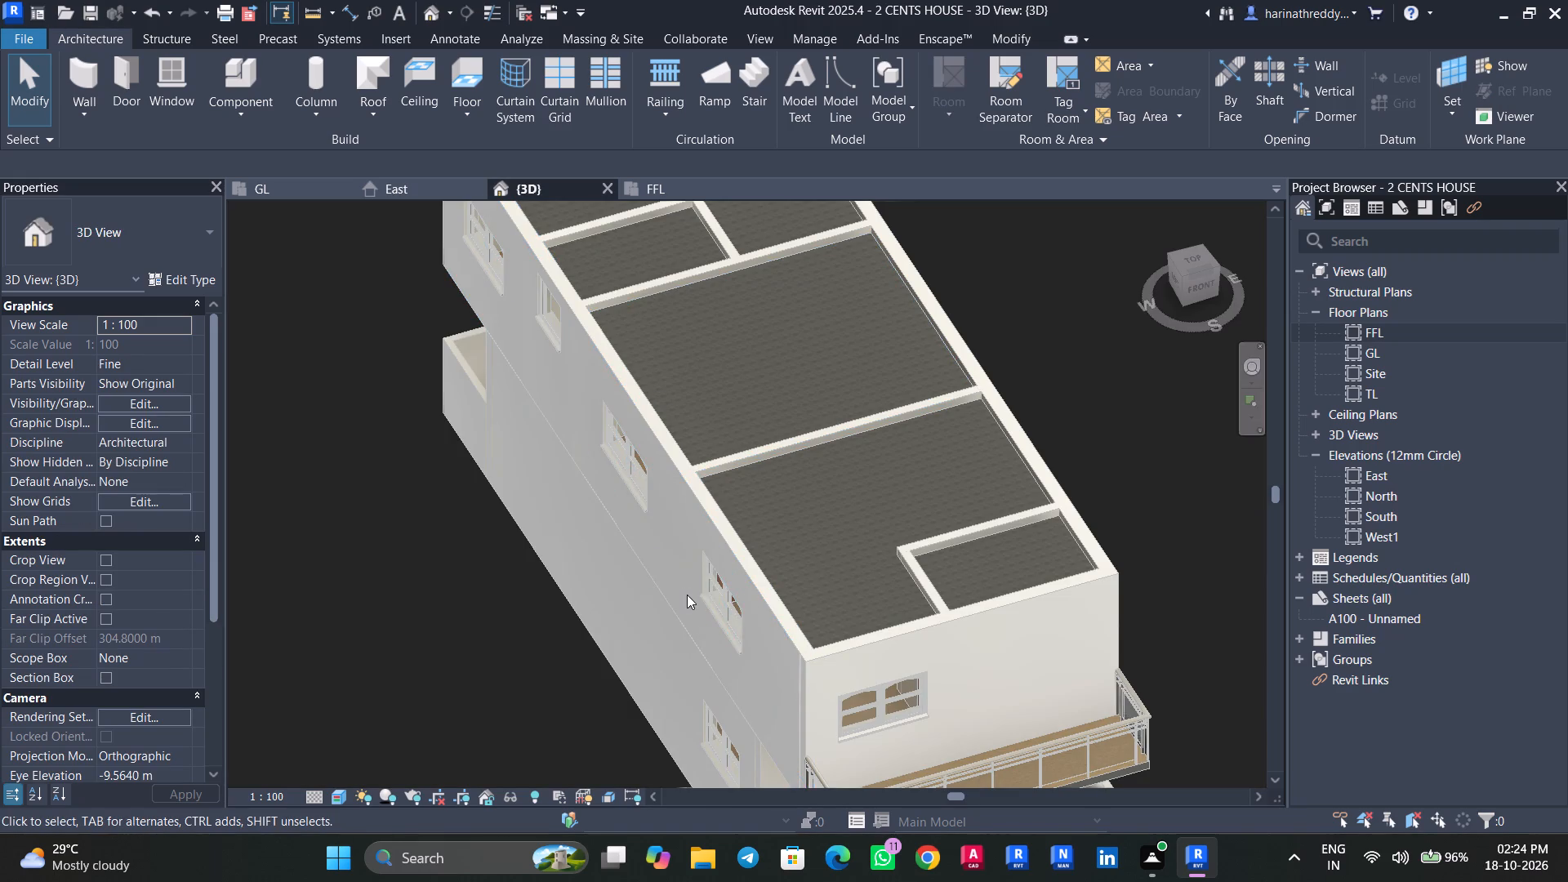
scroll(687, 595, down, 4)
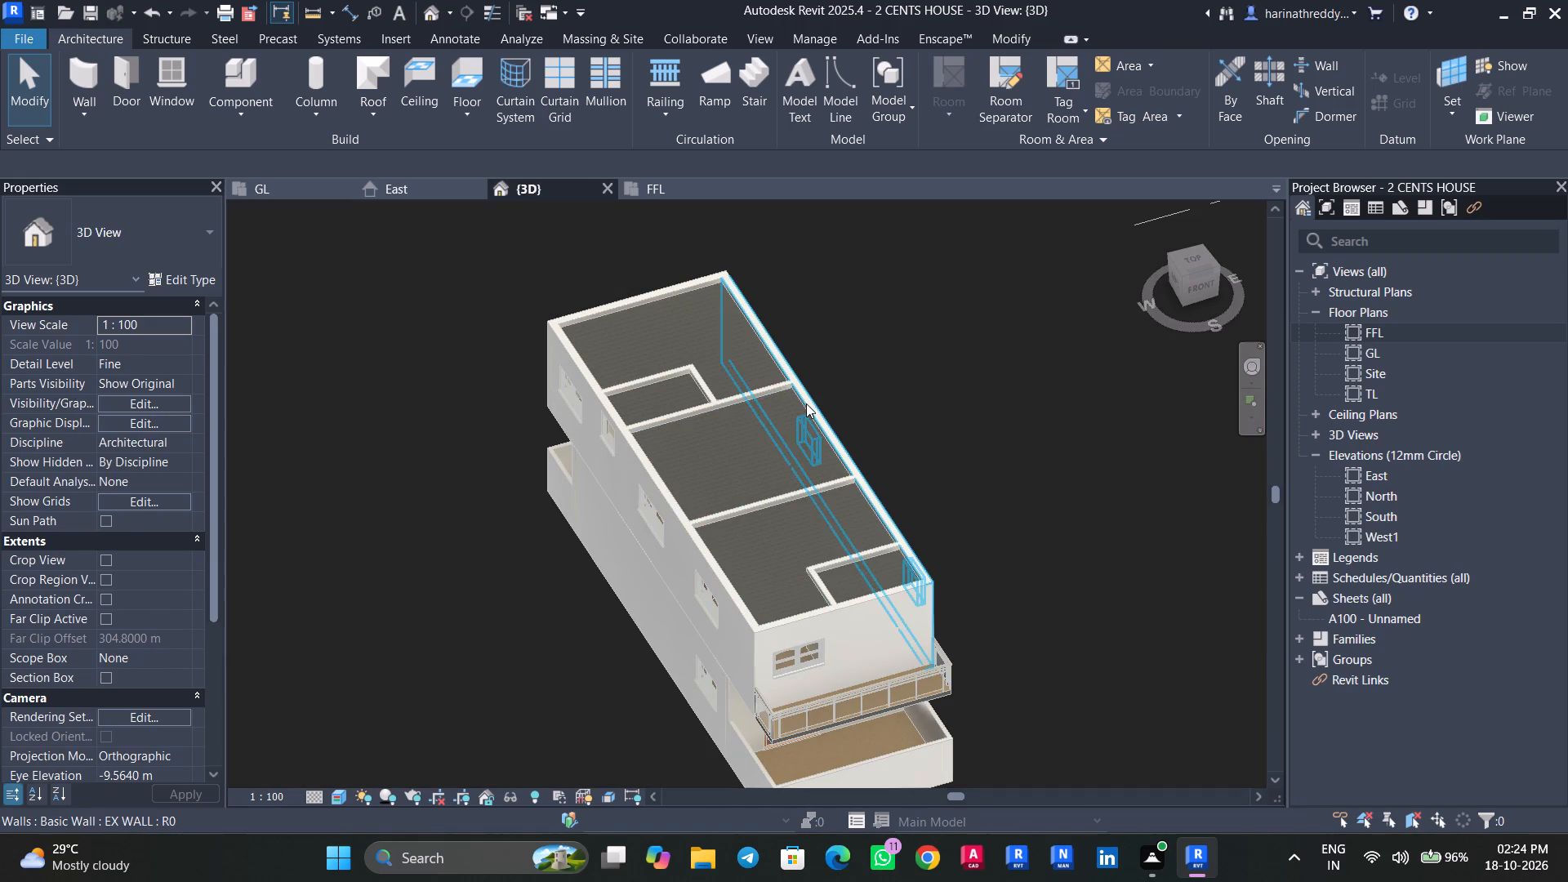
click(804, 408)
click(884, 108)
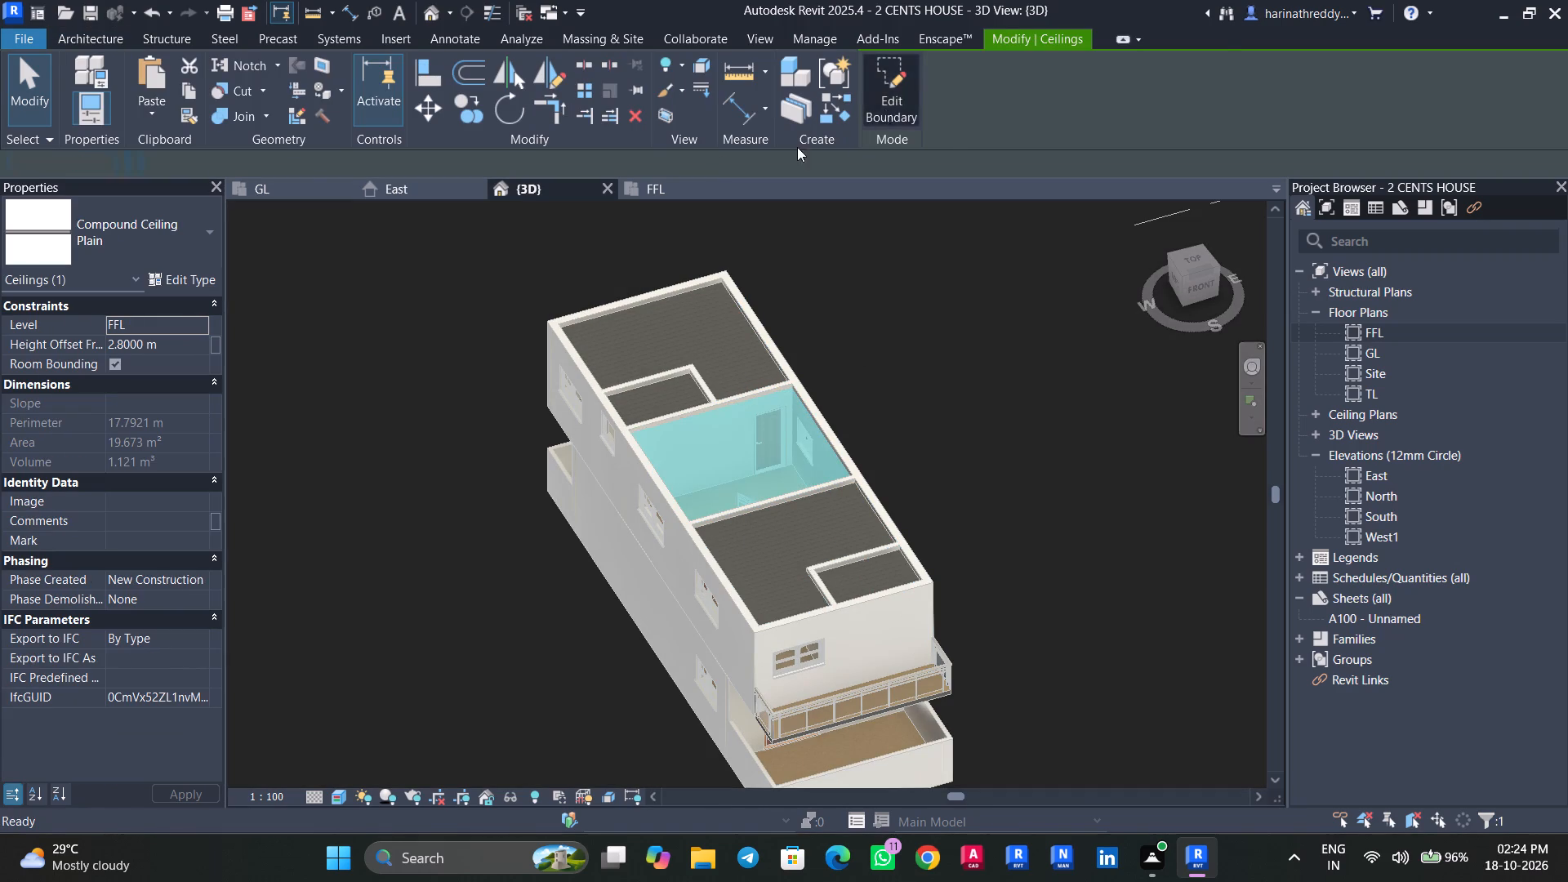
click(299, 189)
click(688, 190)
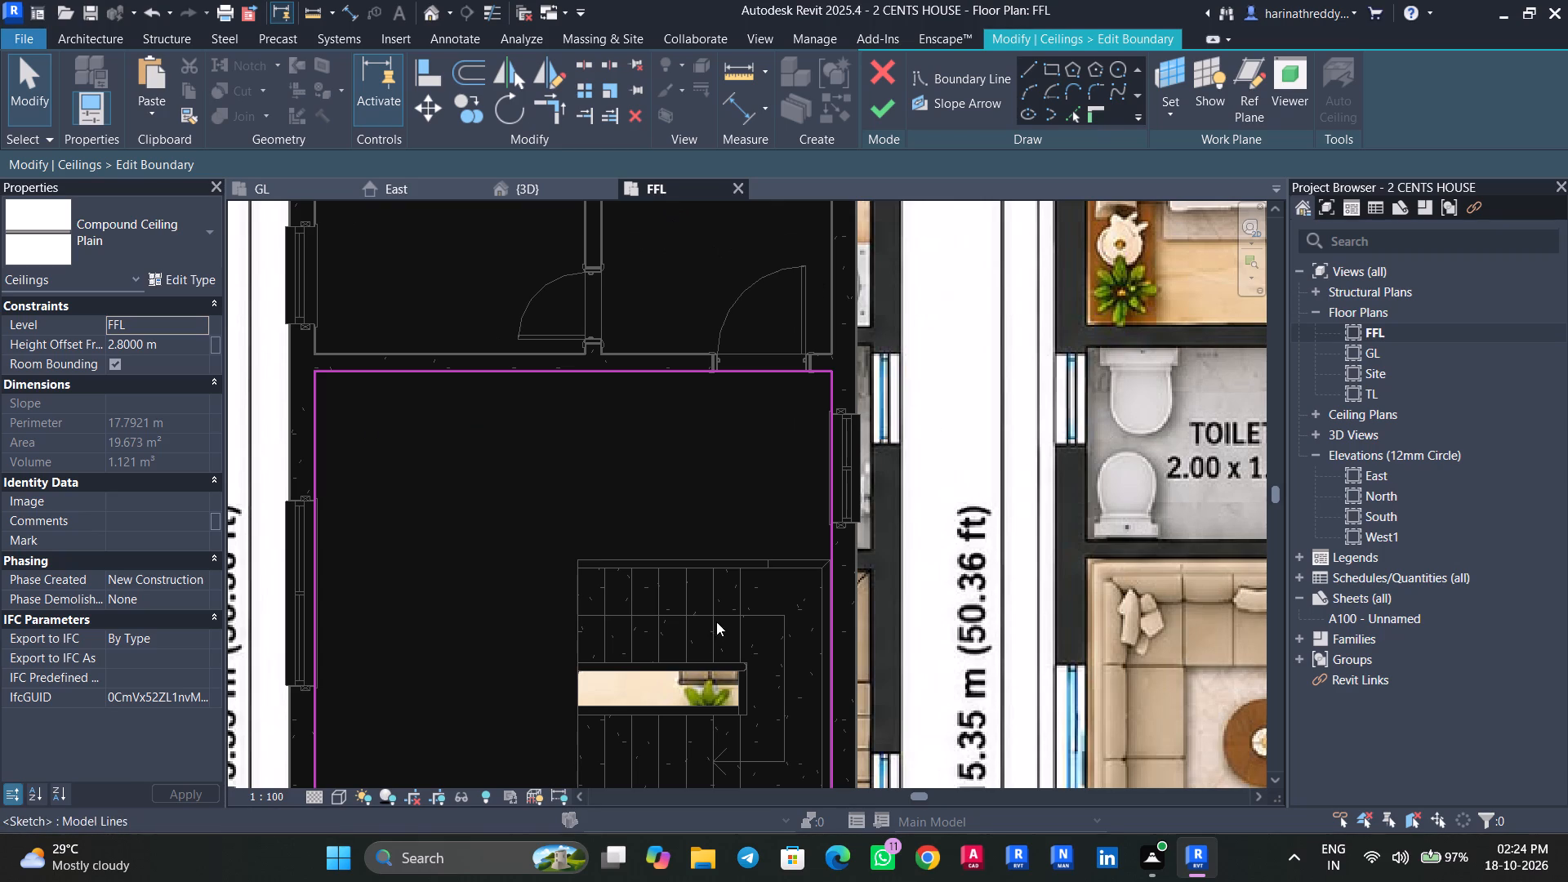
middle_drag(696, 697, 710, 532)
click(1026, 61)
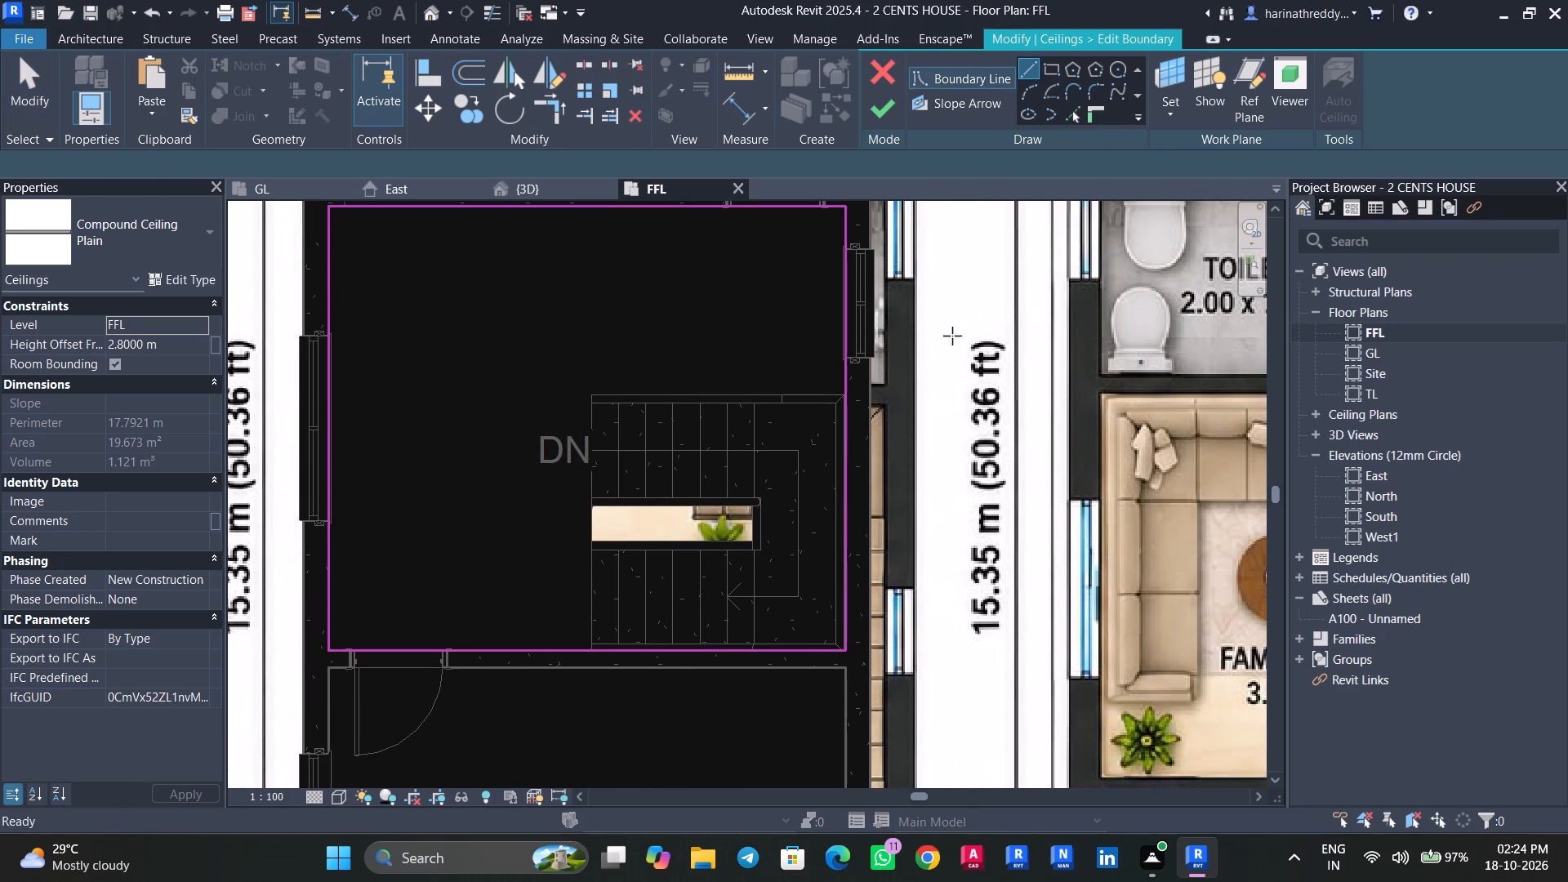
scroll(854, 389, up, 4)
click(840, 398)
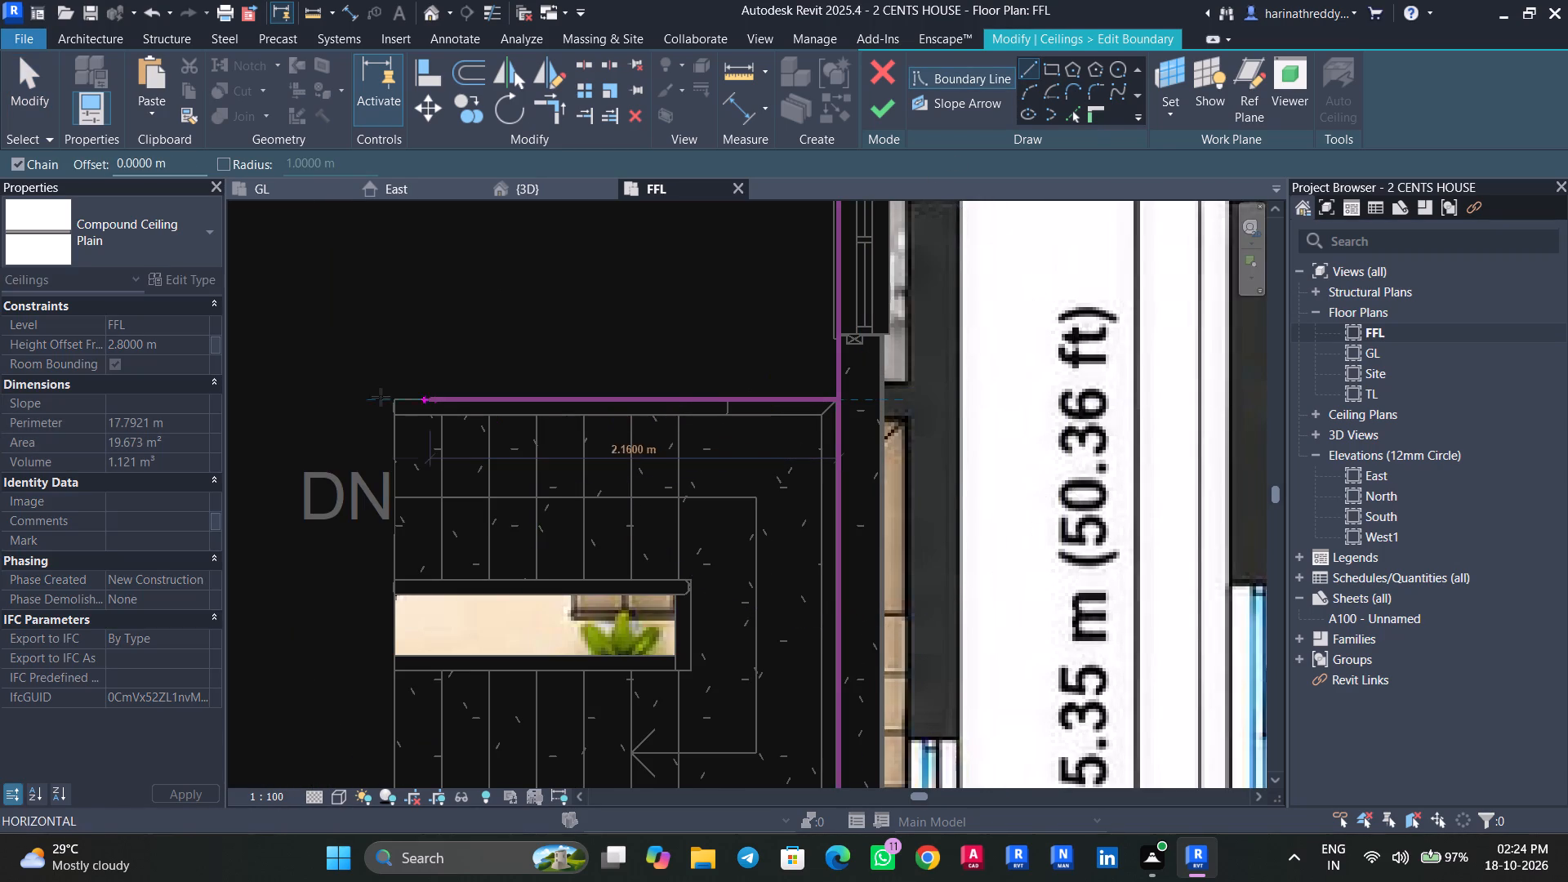
click(389, 395)
middle_drag(409, 582, 471, 348)
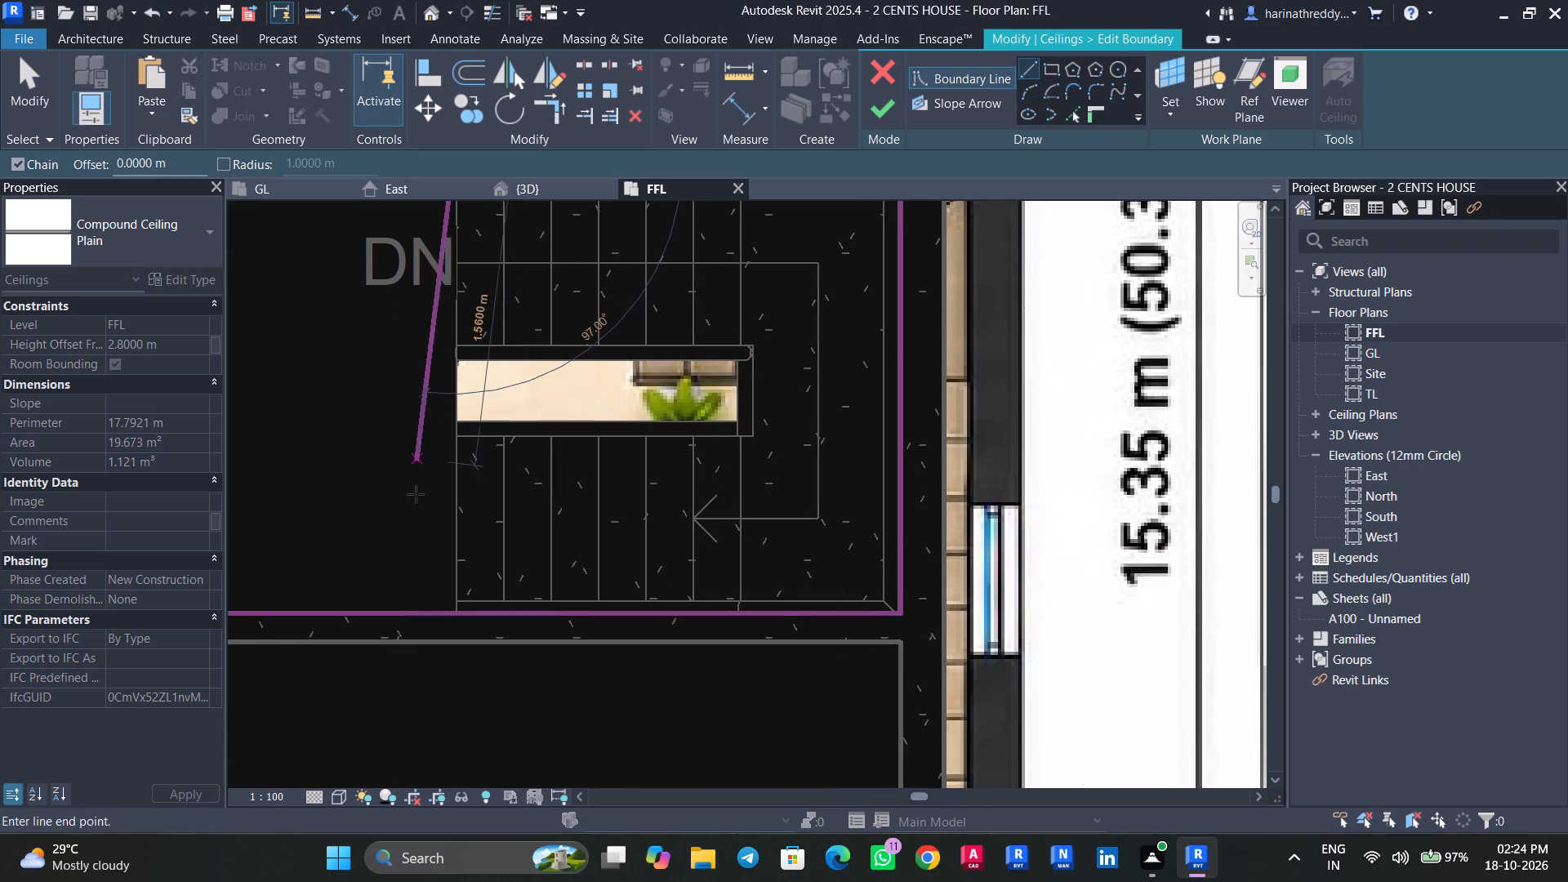
click(450, 617)
key(Escape)
key(Escape)
key(Escape)
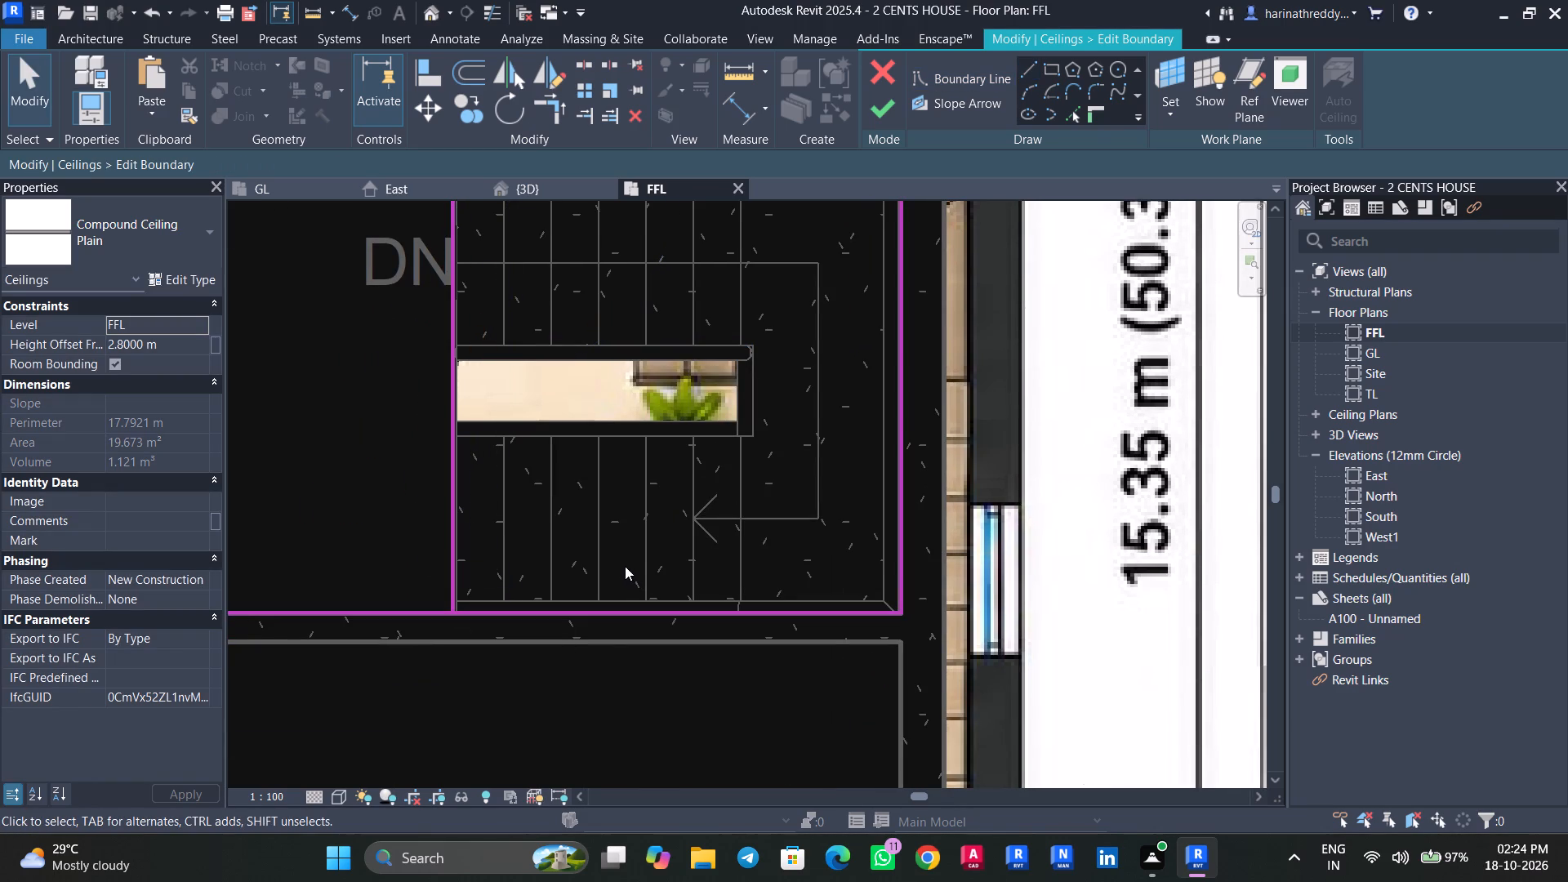
Trim the ceiling boundary into an L-shaped outline that leaves out the staircase, and finish the boundary edit.
key(t)
key(r)
click(402, 615)
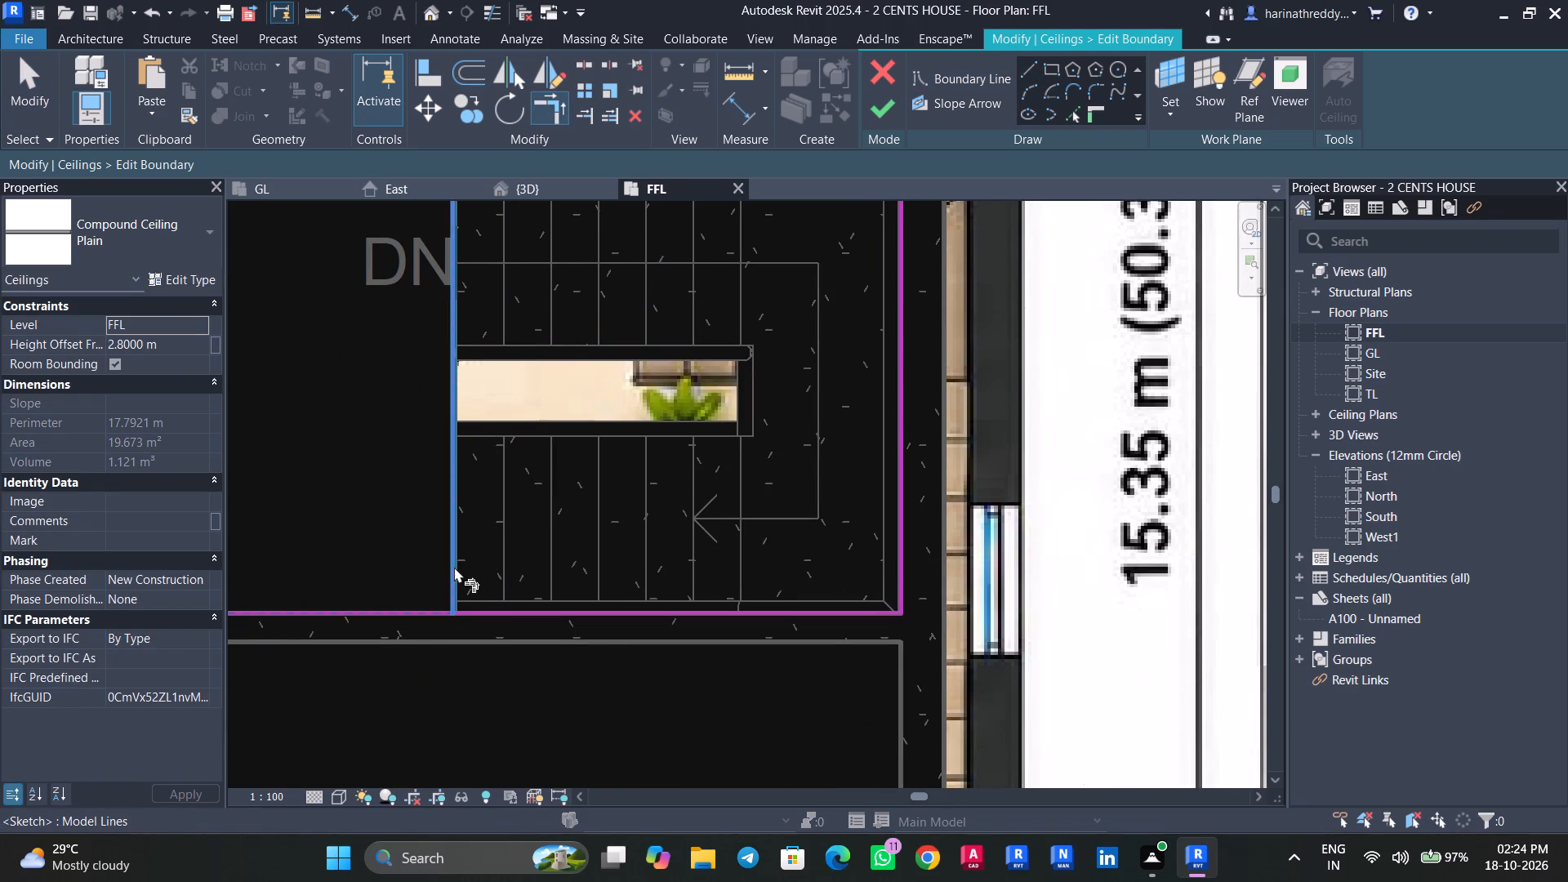
click(454, 567)
middle_drag(506, 461, 528, 777)
click(764, 483)
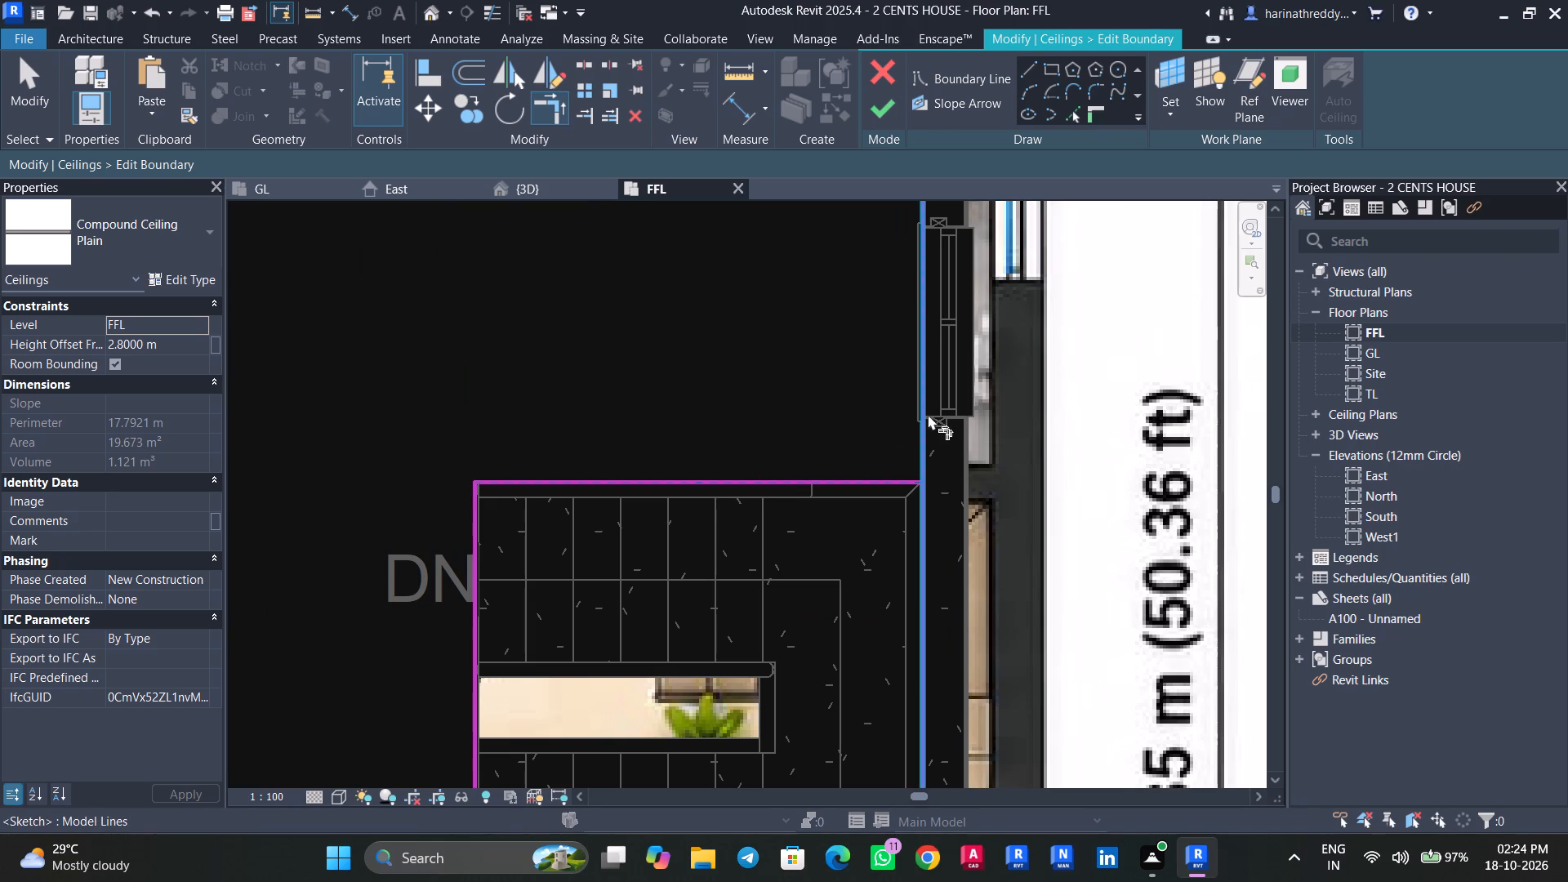
click(930, 413)
key(Escape)
key(Escape)
key(Escape)
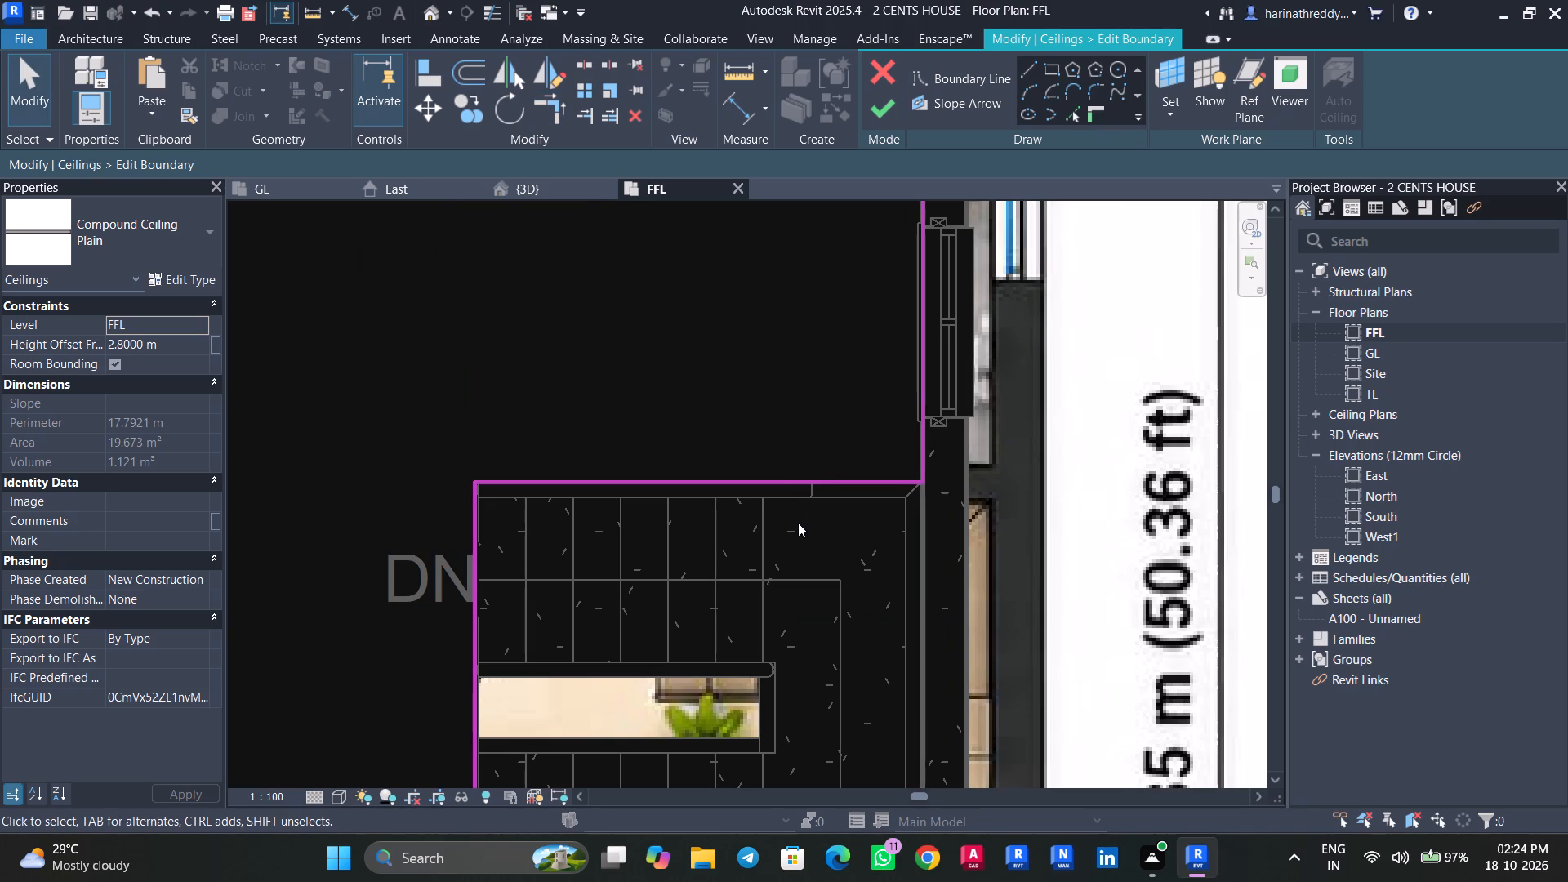
scroll(797, 523, down, 5)
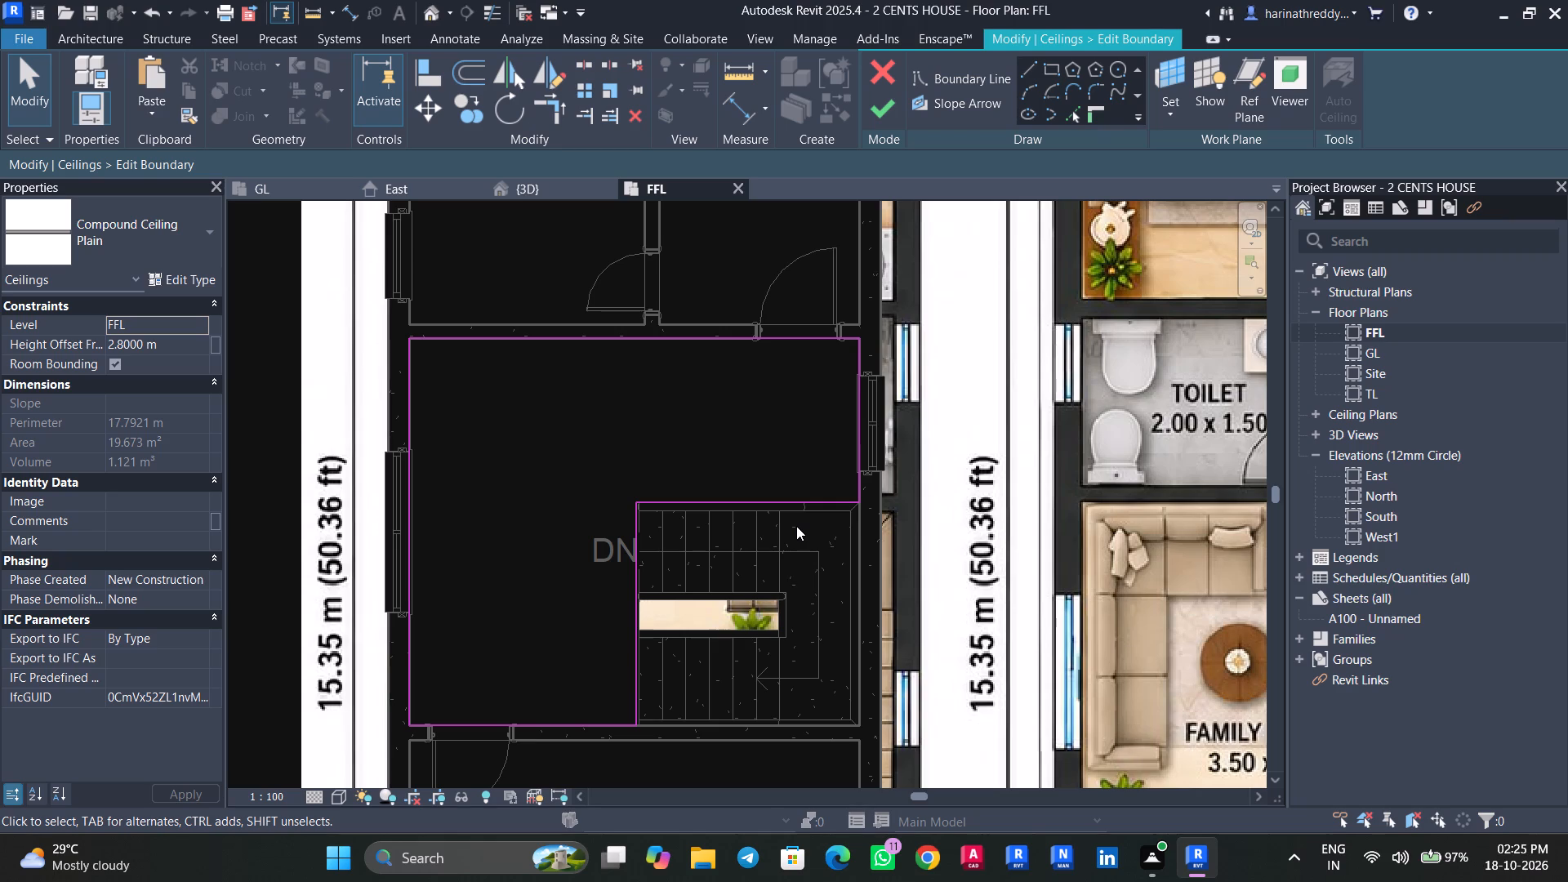
click(880, 111)
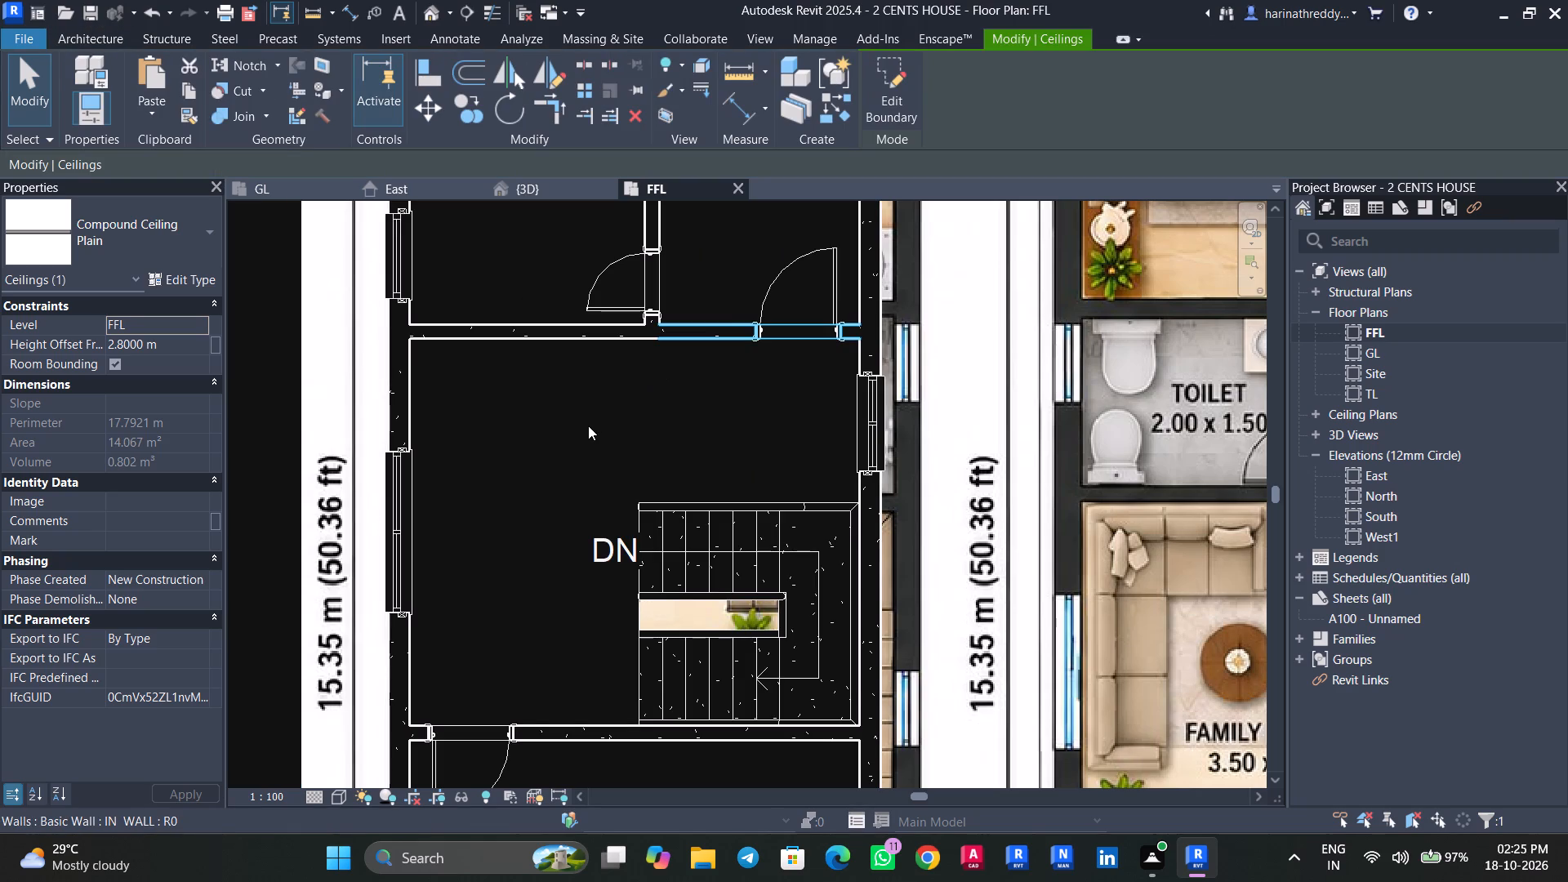
key(Escape)
key(Escape)
Check the staircase opening in the first-floor ceiling in the 3D view and save the project.
click(425, 11)
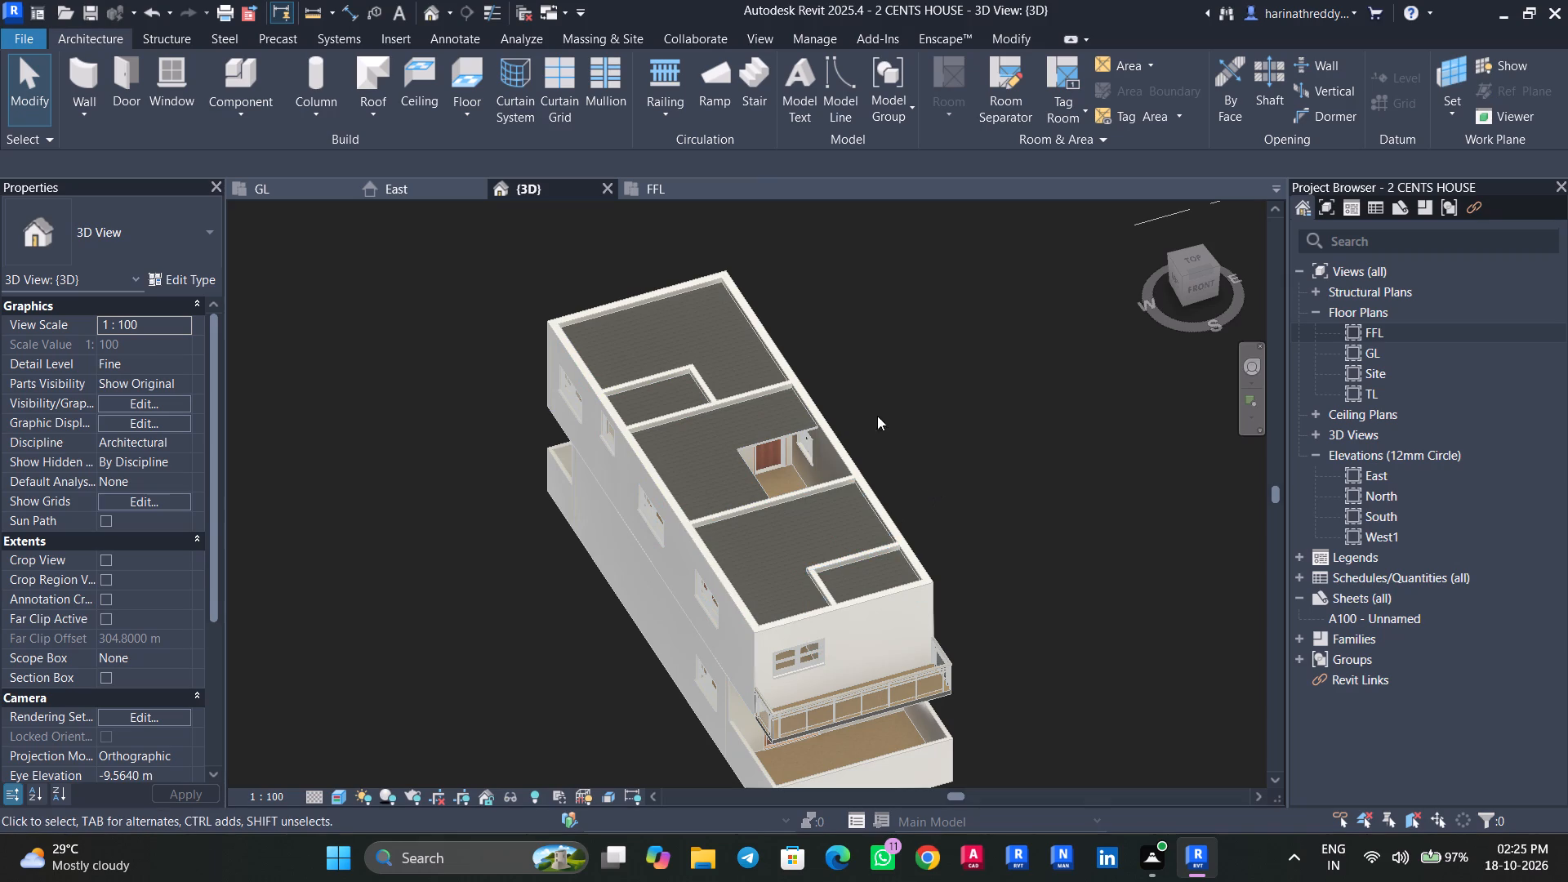
scroll(804, 451, up, 20)
scroll(751, 486, down, 17)
shift+middle_drag(1022, 642, 1072, 570)
key(ctrl+s)
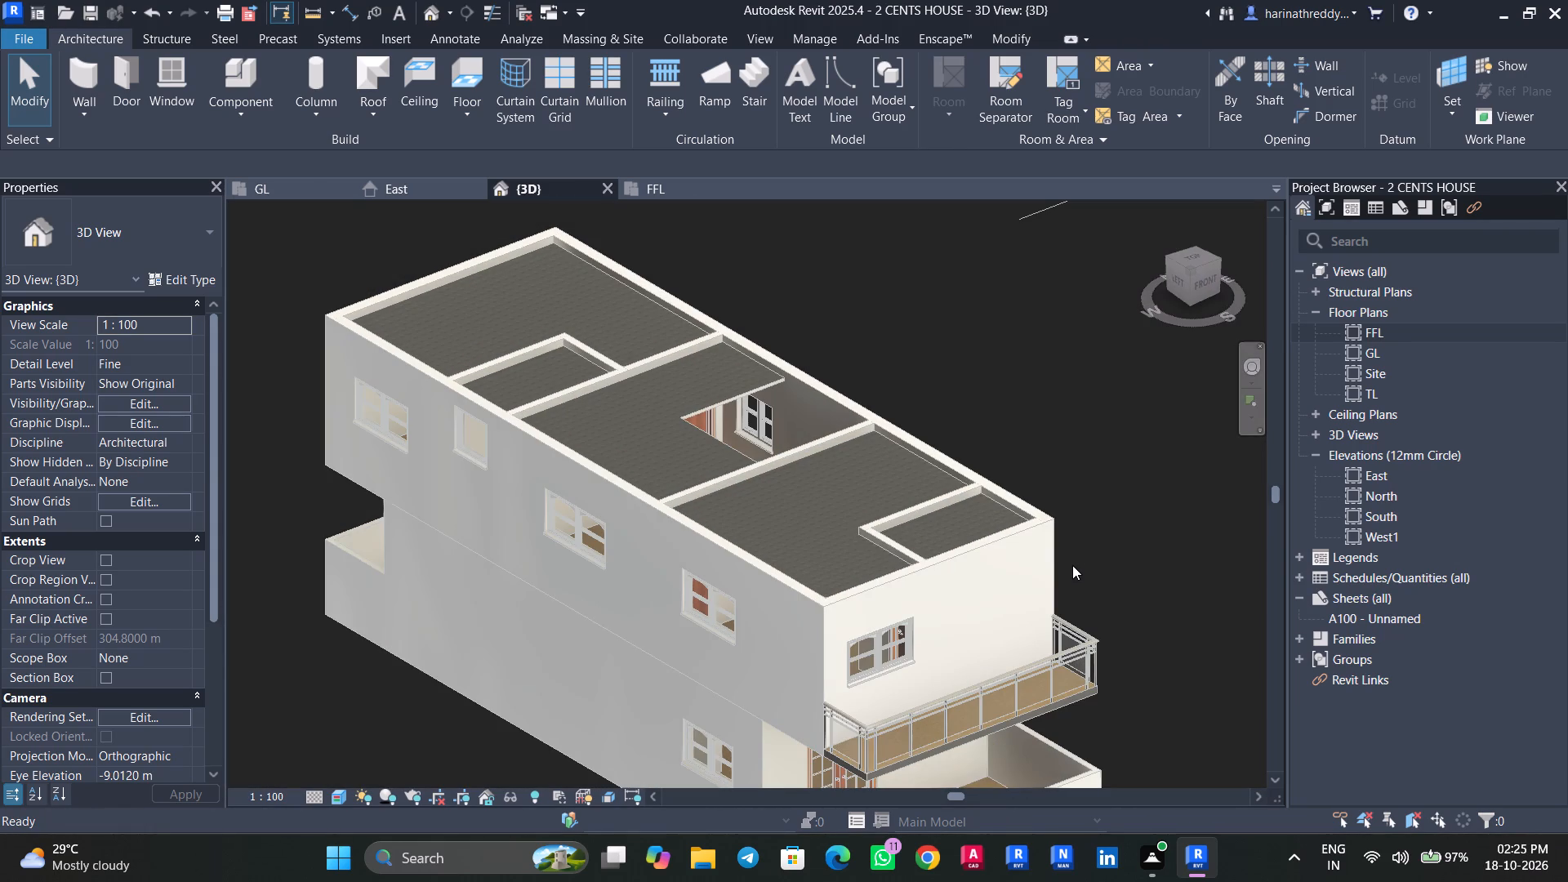
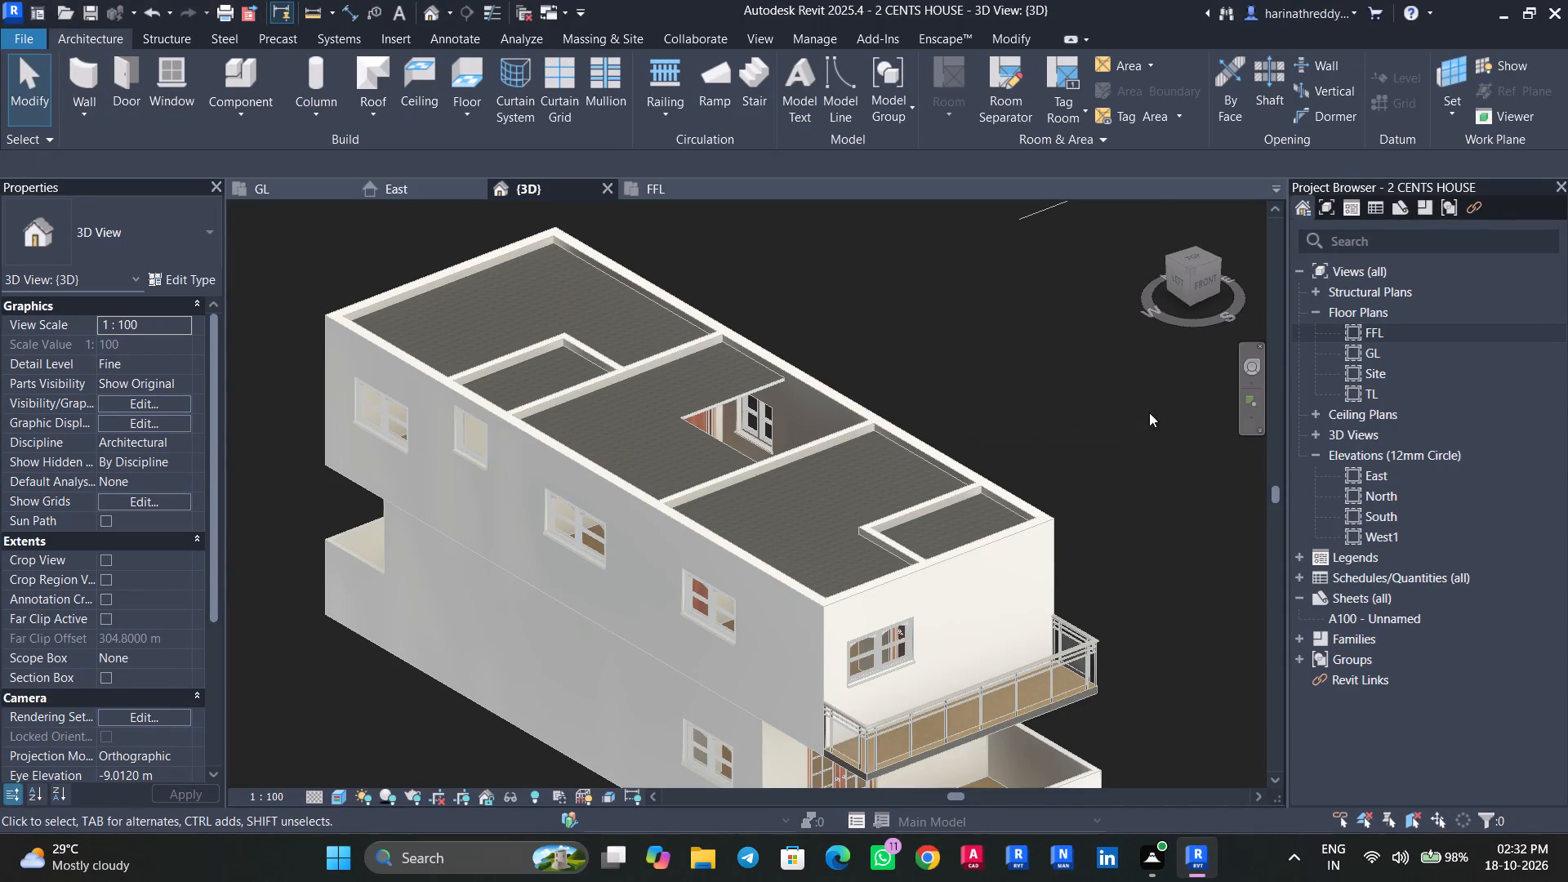
Copy the cast-in-place stair in the GL floor plan and paste it aligned to level FFL.
double_click(1383, 346)
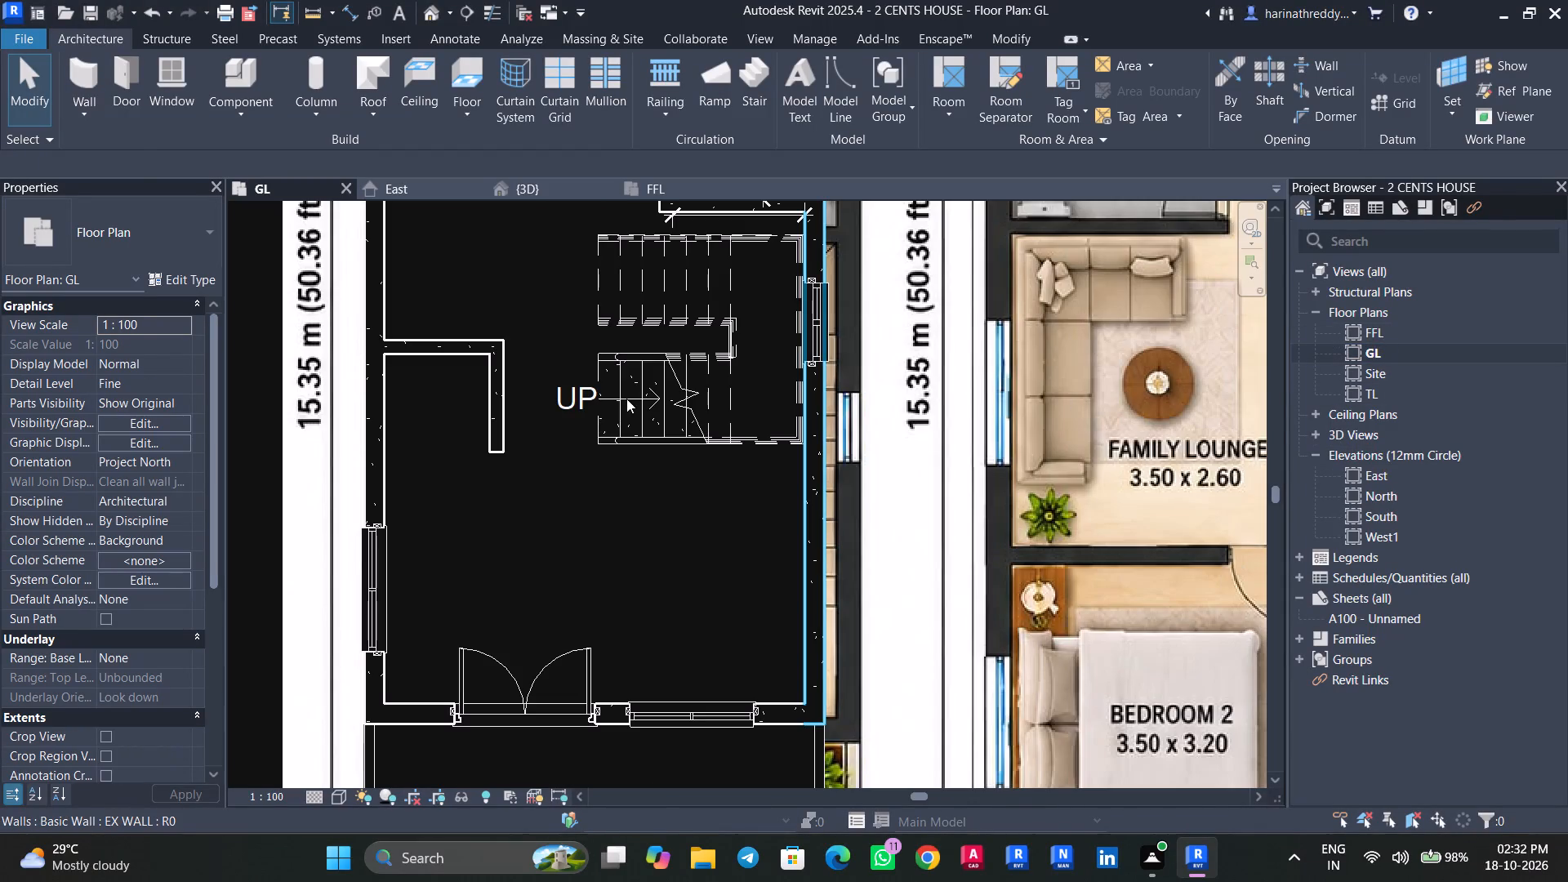
click(626, 399)
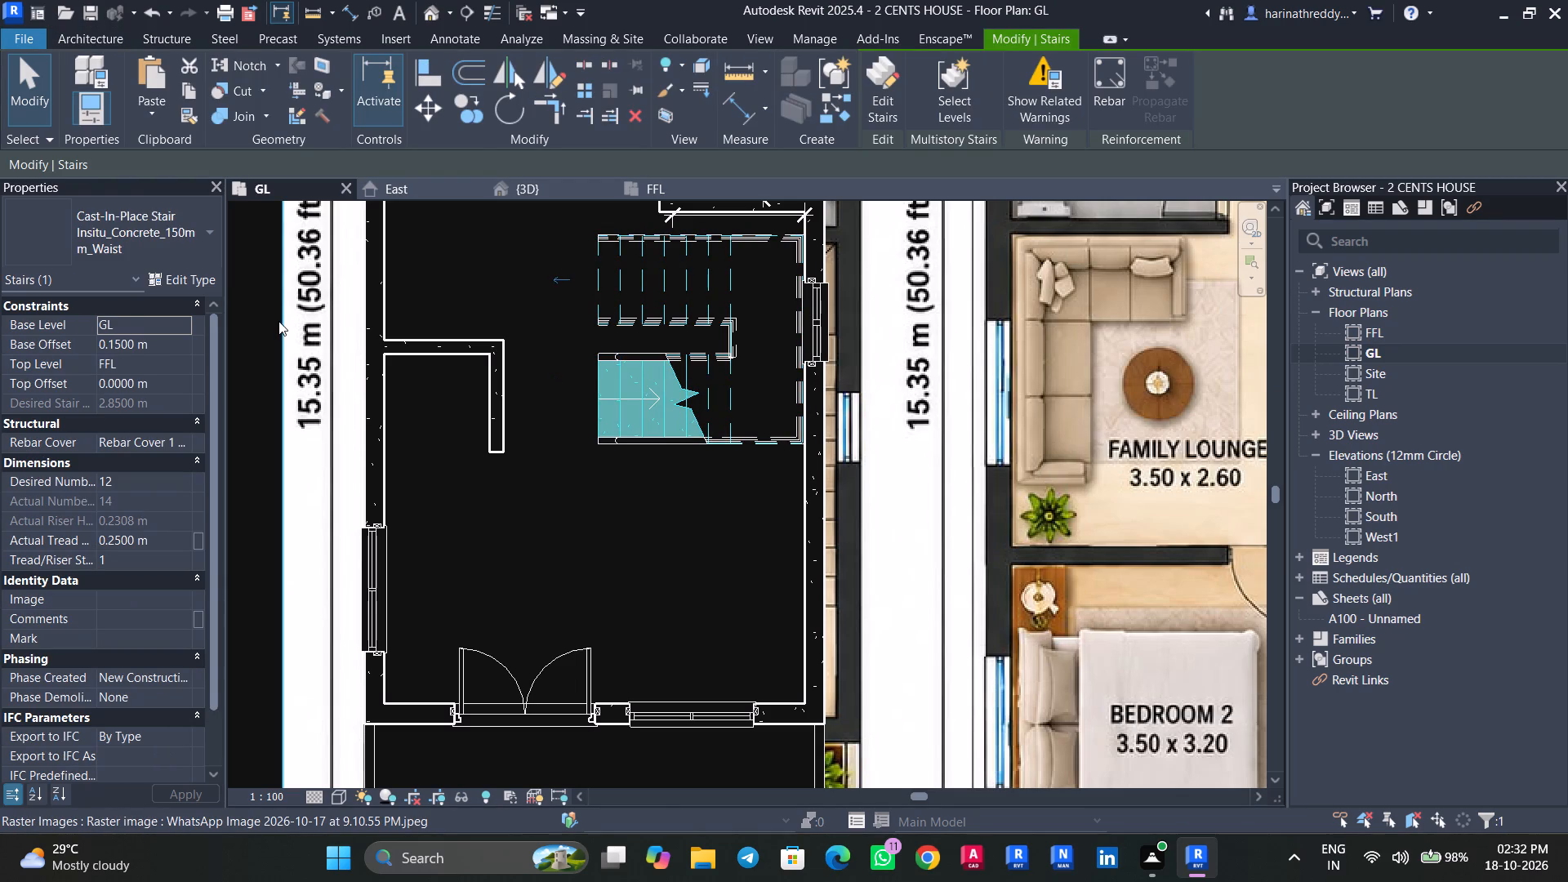
double_click(190, 82)
click(183, 77)
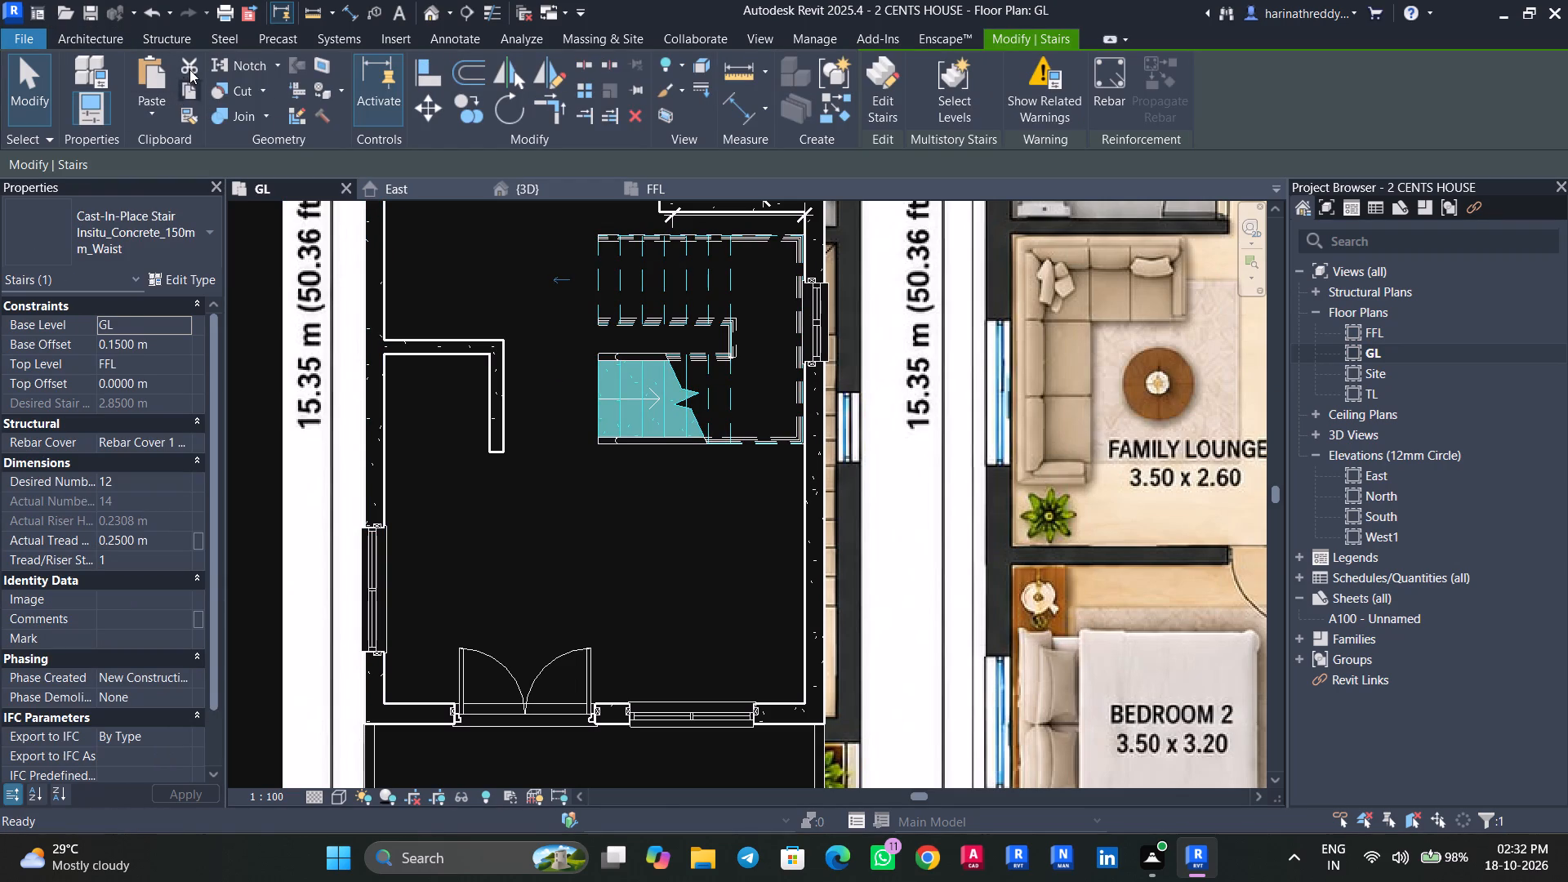
click(150, 106)
click(174, 198)
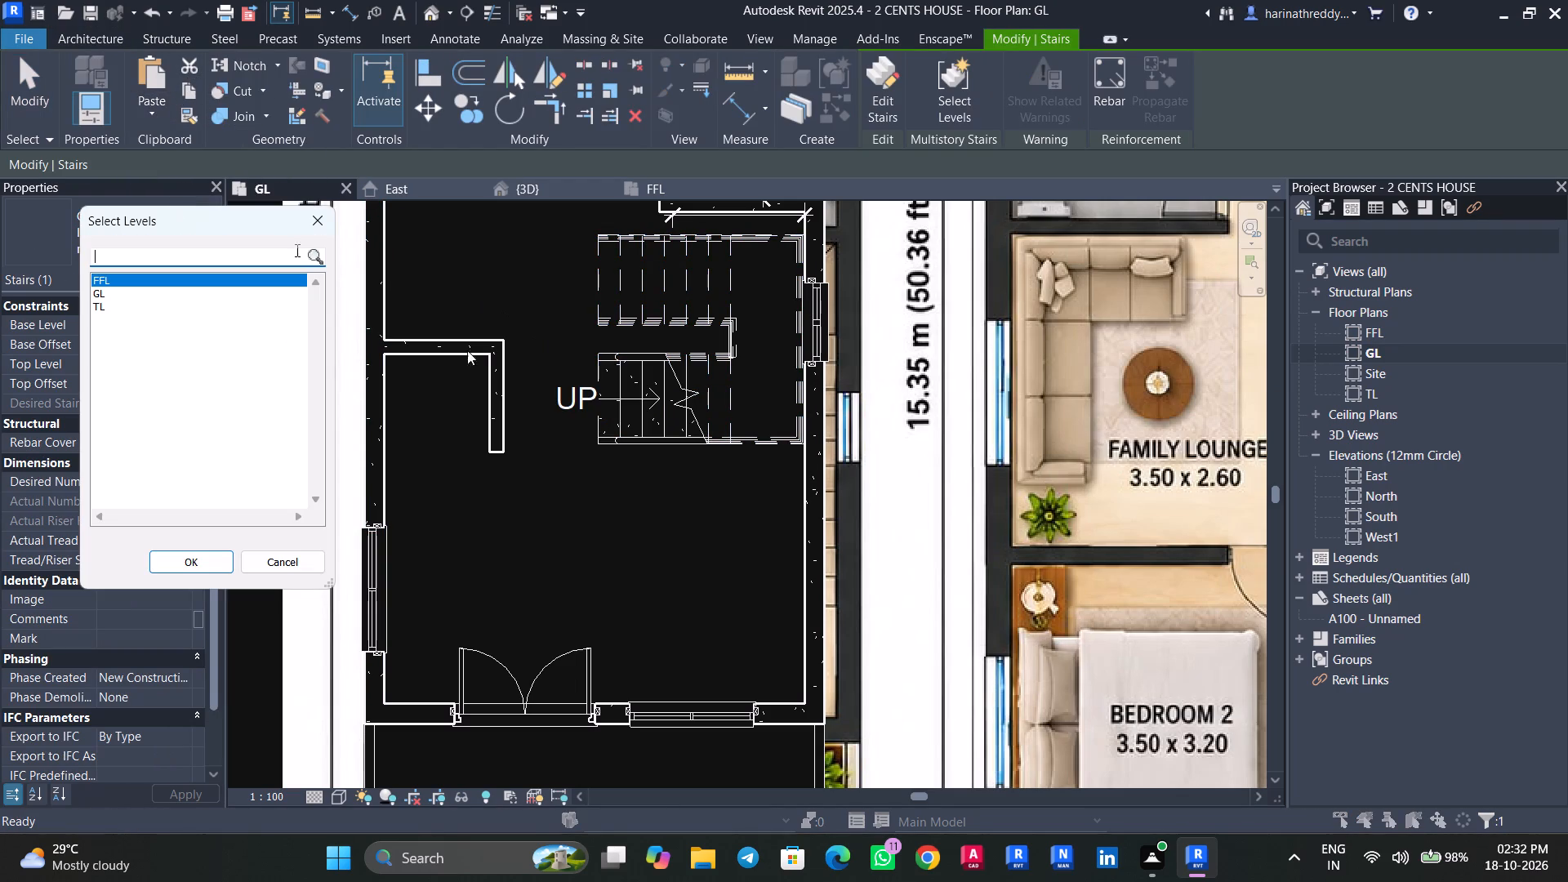
click(183, 555)
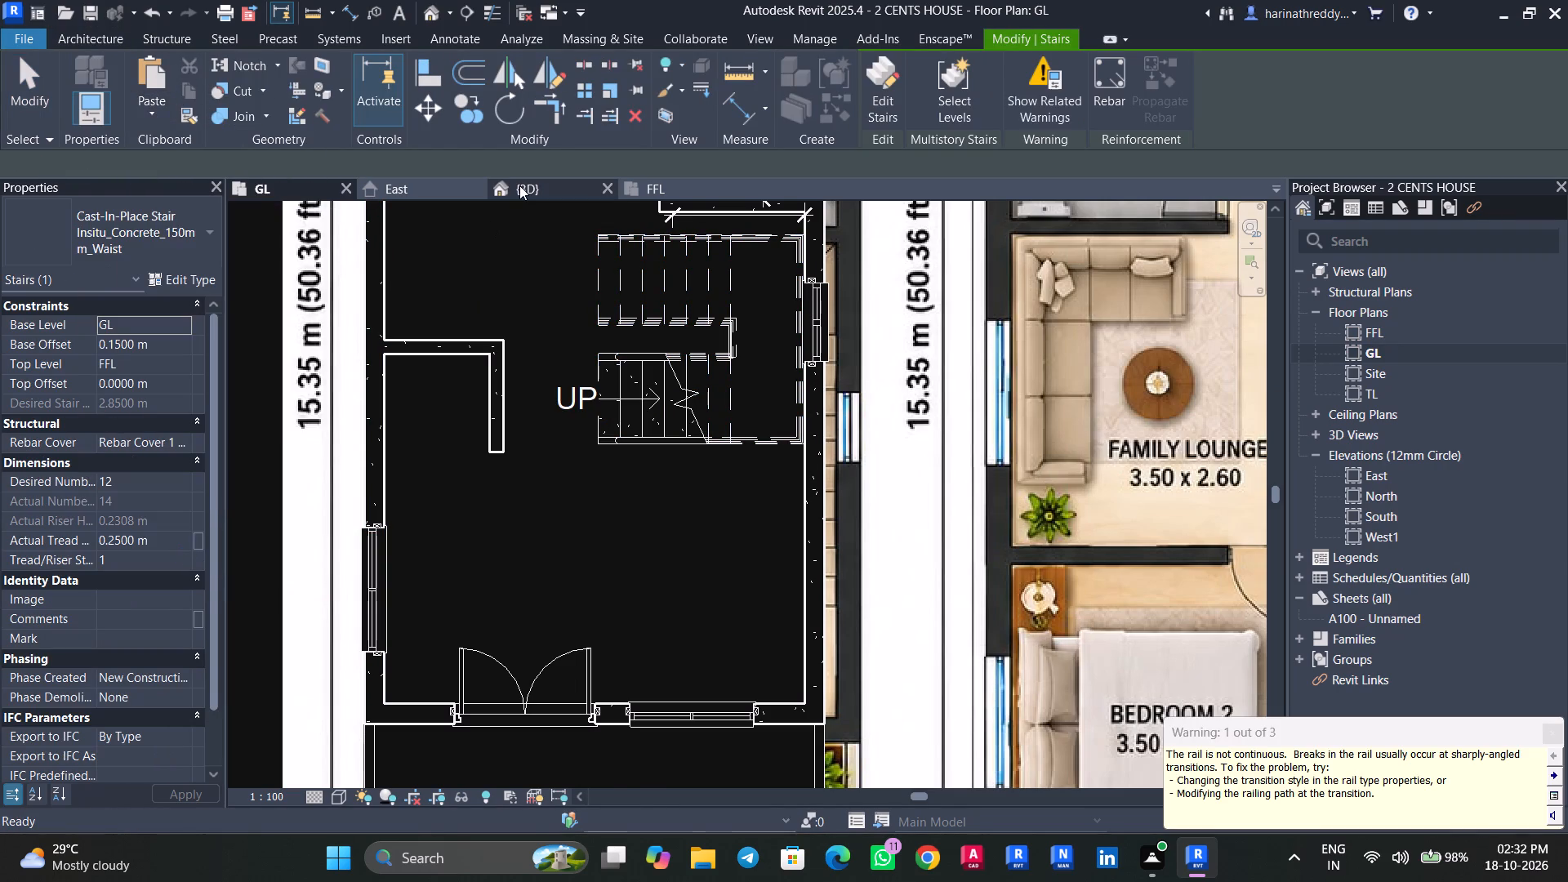
Inspect the pasted stair and its railings through the floor opening in the 3D view.
click(519, 186)
key(Escape)
key(Escape)
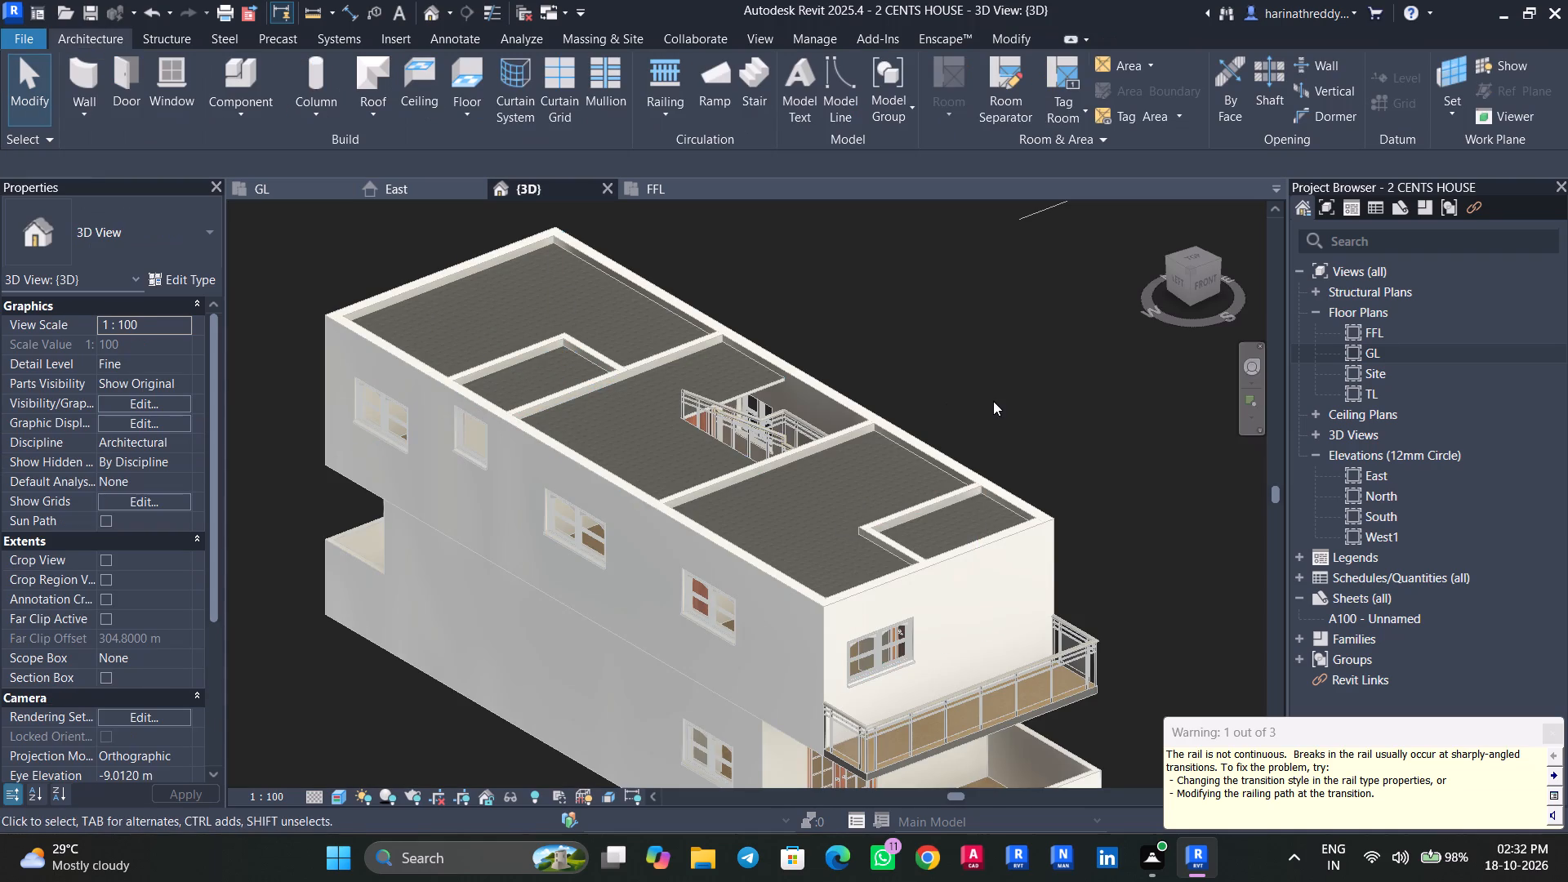
scroll(993, 401, down, 4)
shift+middle_drag(1009, 397, 939, 506)
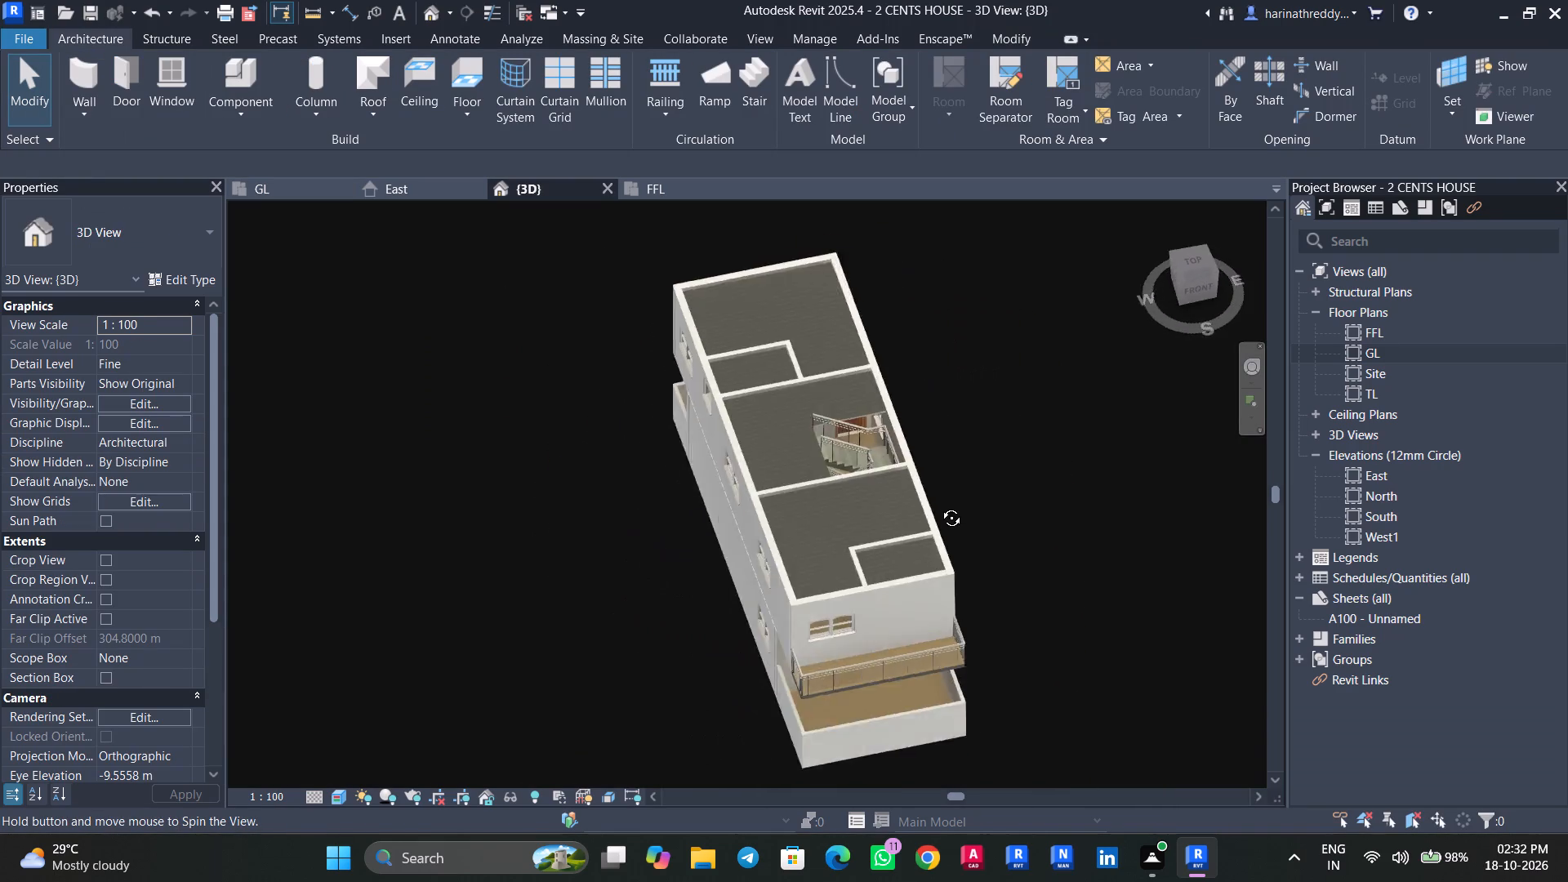
shift+middle_drag(939, 506, 1053, 465)
scroll(920, 430, up, 11)
scroll(991, 335, down, 4)
shift+middle_drag(991, 334, 910, 428)
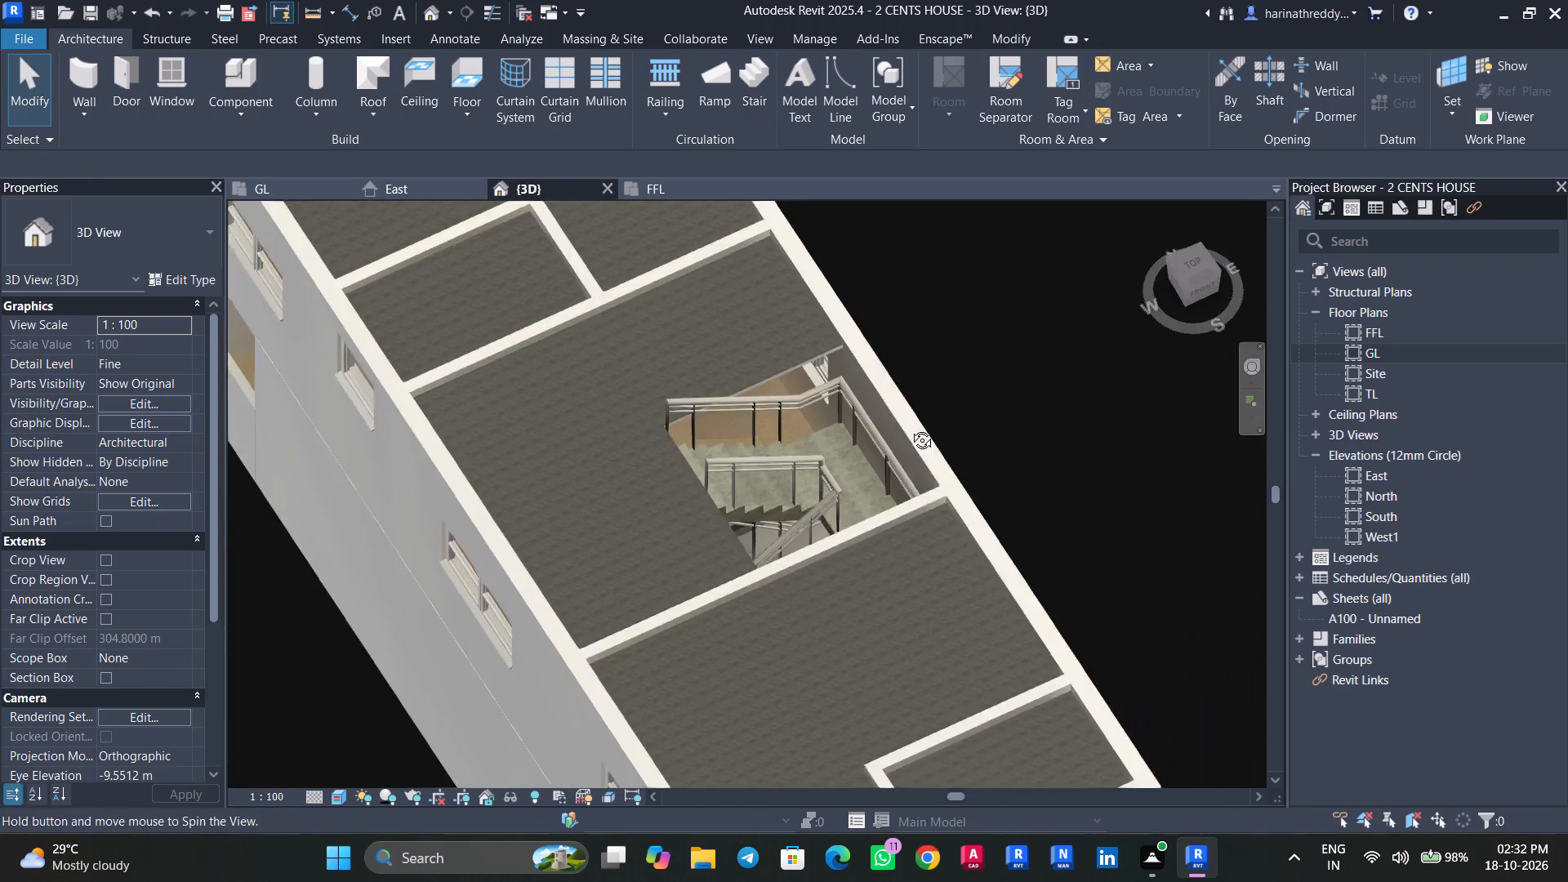
shift+middle_drag(910, 428, 897, 340)
middle_drag(955, 308, 832, 479)
scroll(831, 479, down, 3)
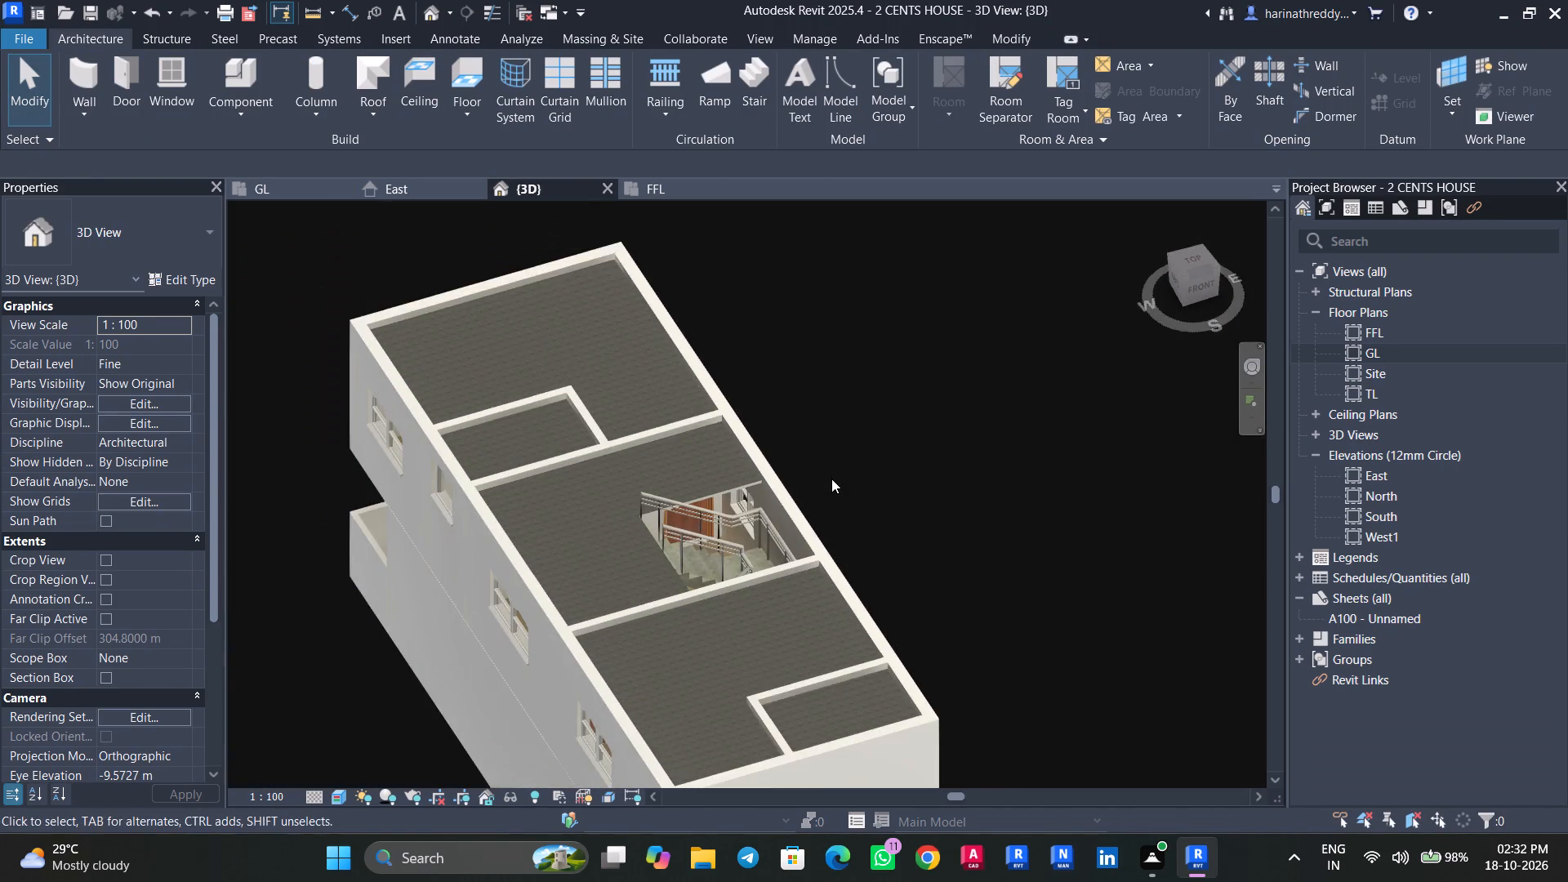
shift+middle_drag(831, 479, 857, 460)
shift+middle_drag(865, 470, 1067, 541)
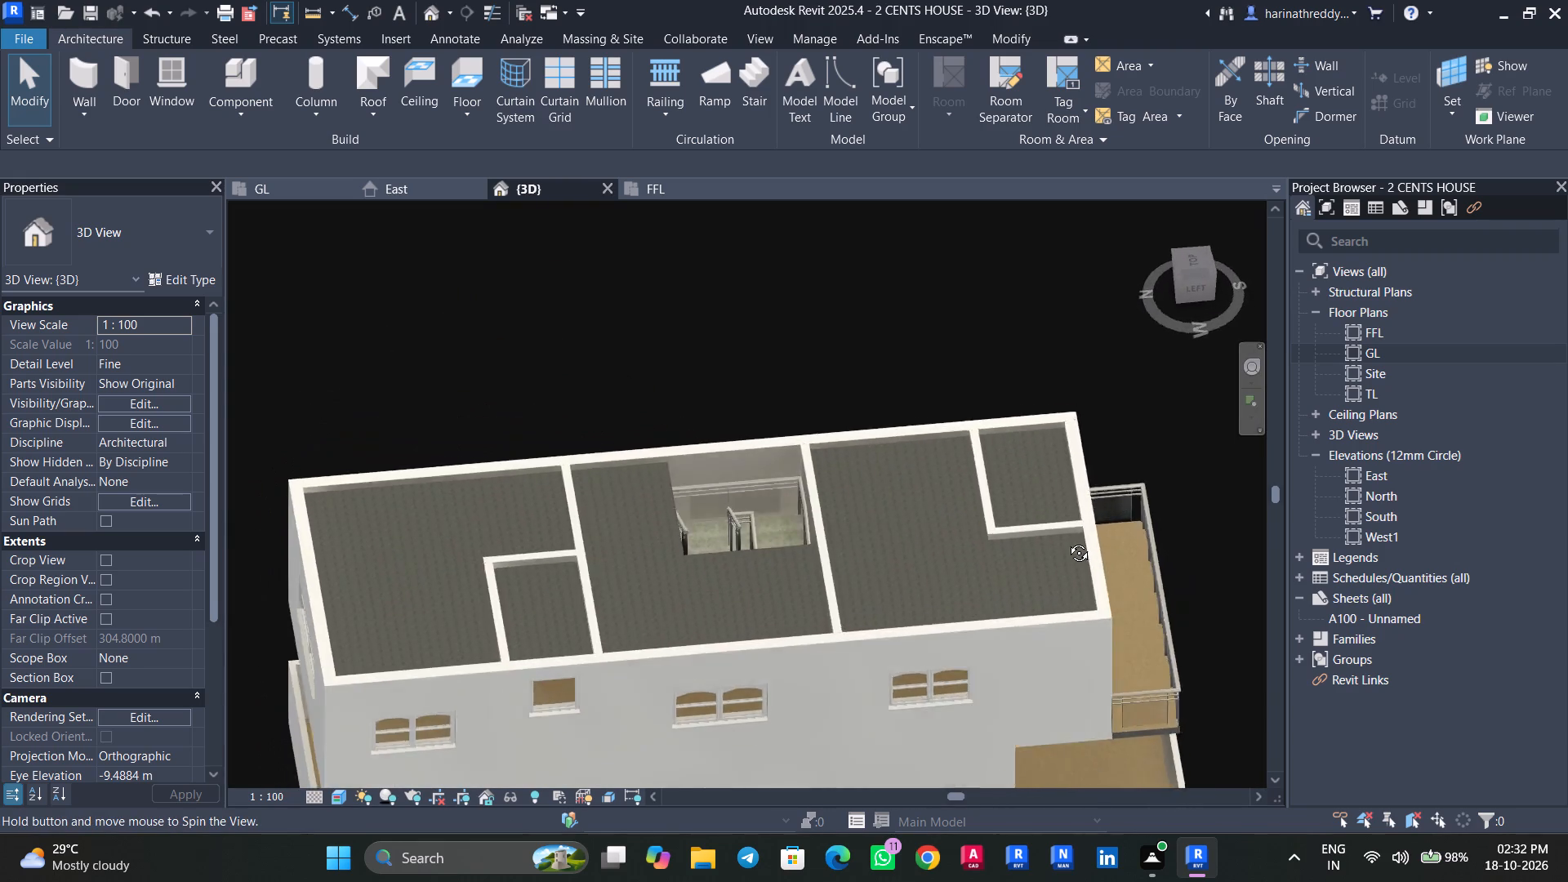
shift+middle_drag(1067, 541, 789, 541)
scroll(701, 579, up, 5)
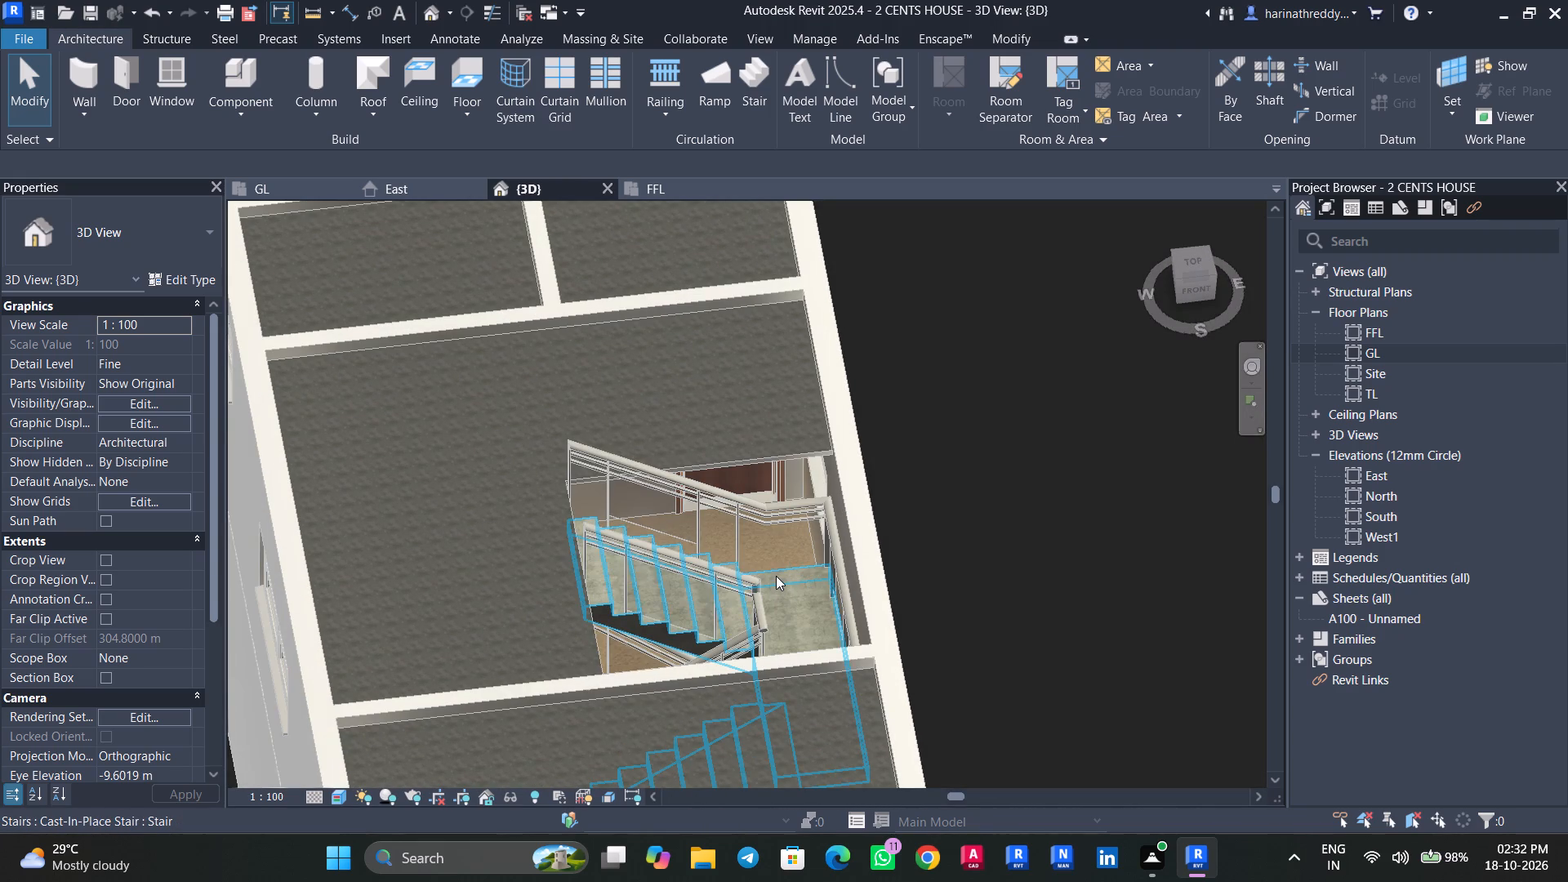
click(776, 576)
scroll(776, 576, down, 5)
key(Escape)
key(Escape)
key(Escape)
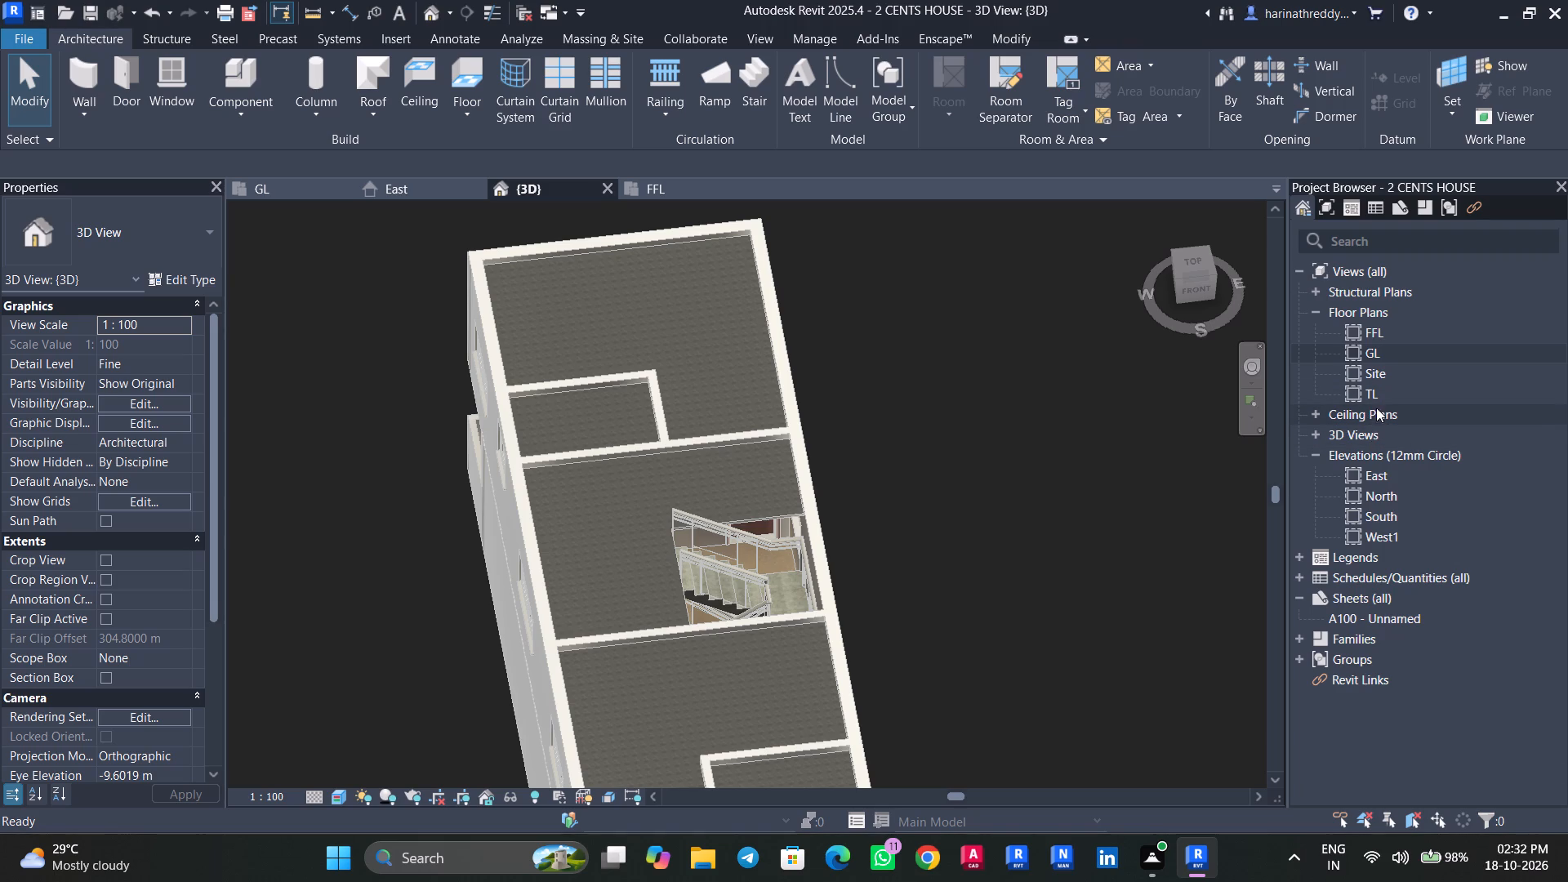
Open the TL floor plan and set its underlay base level to FFL.
double_click(1376, 399)
middle_drag(498, 485, 746, 666)
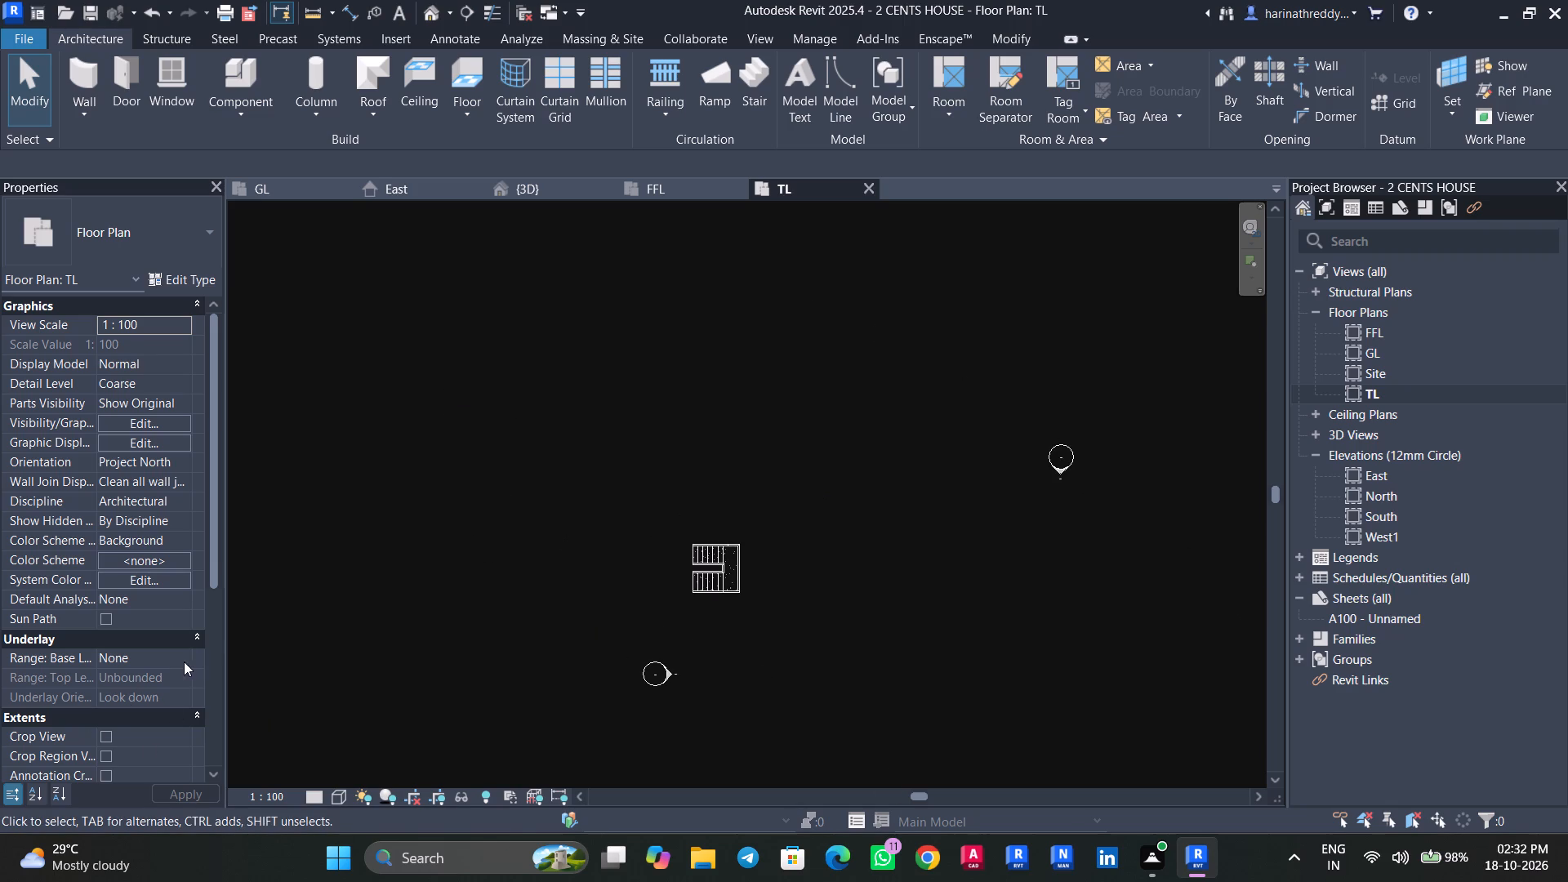
click(184, 661)
click(115, 713)
click(175, 798)
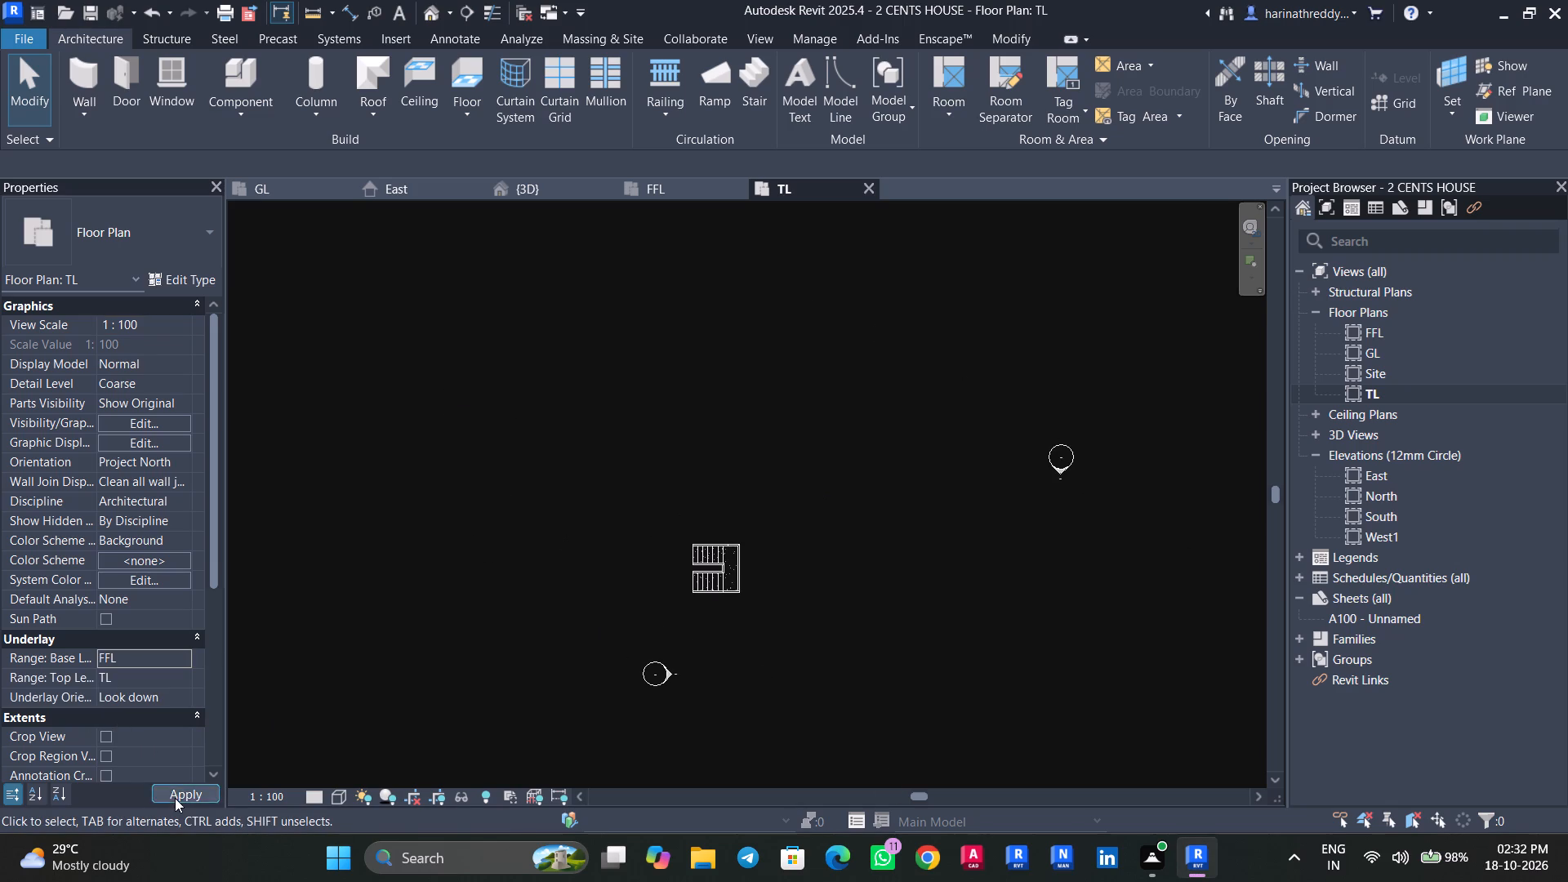
Draw a 1.5 m high EX WALL along the south side of the stair, reaching the centre of the east exterior wall.
scroll(776, 564, up, 3)
scroll(776, 564, down, 1)
scroll(635, 626, up, 7)
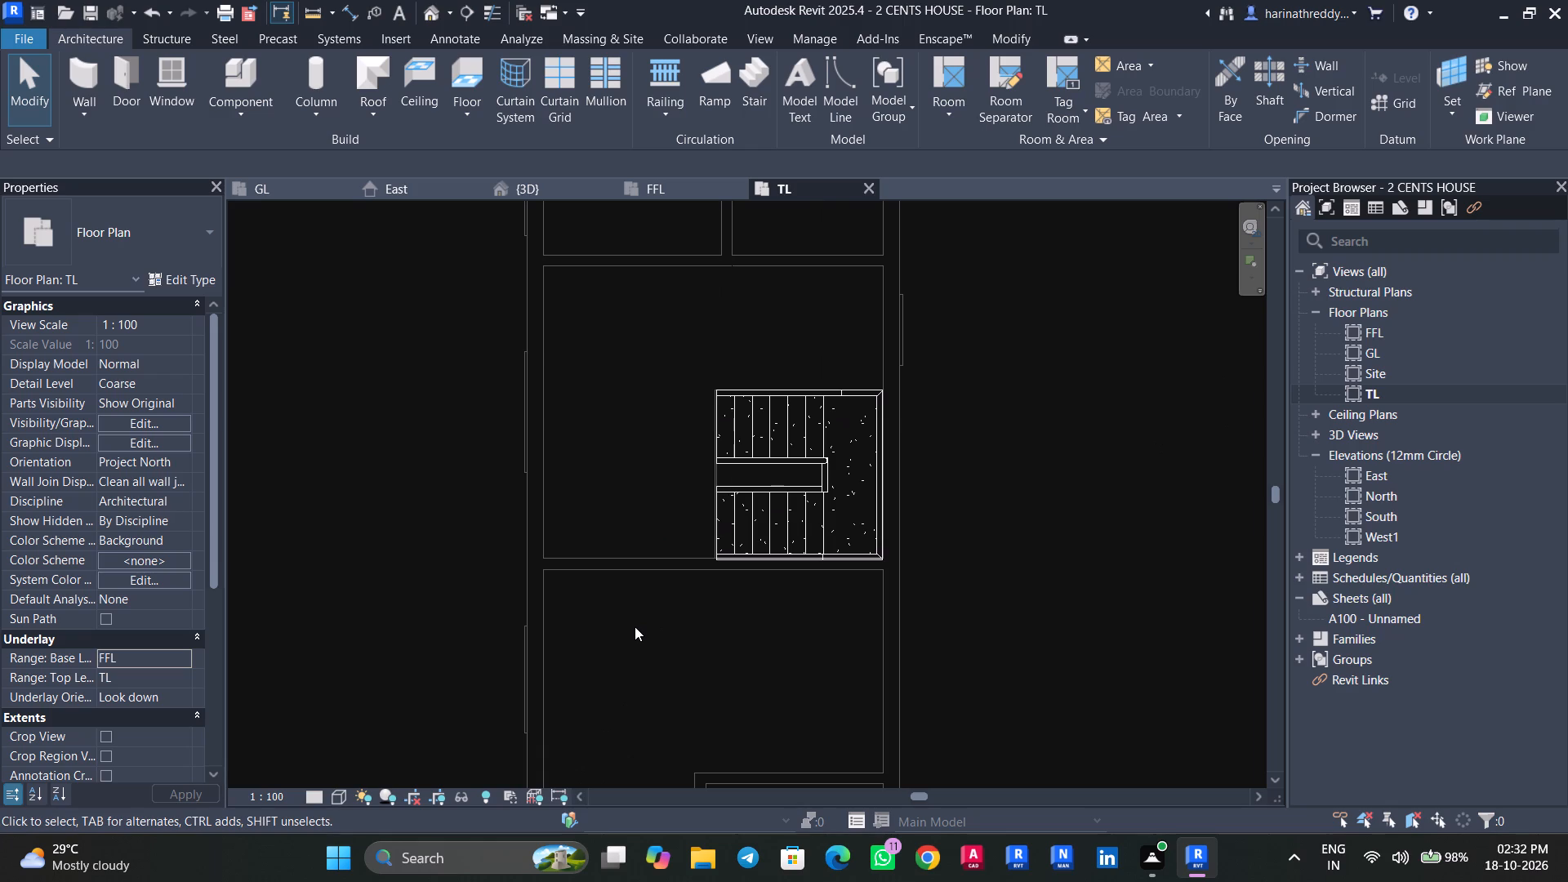
text(wa)
click(82, 176)
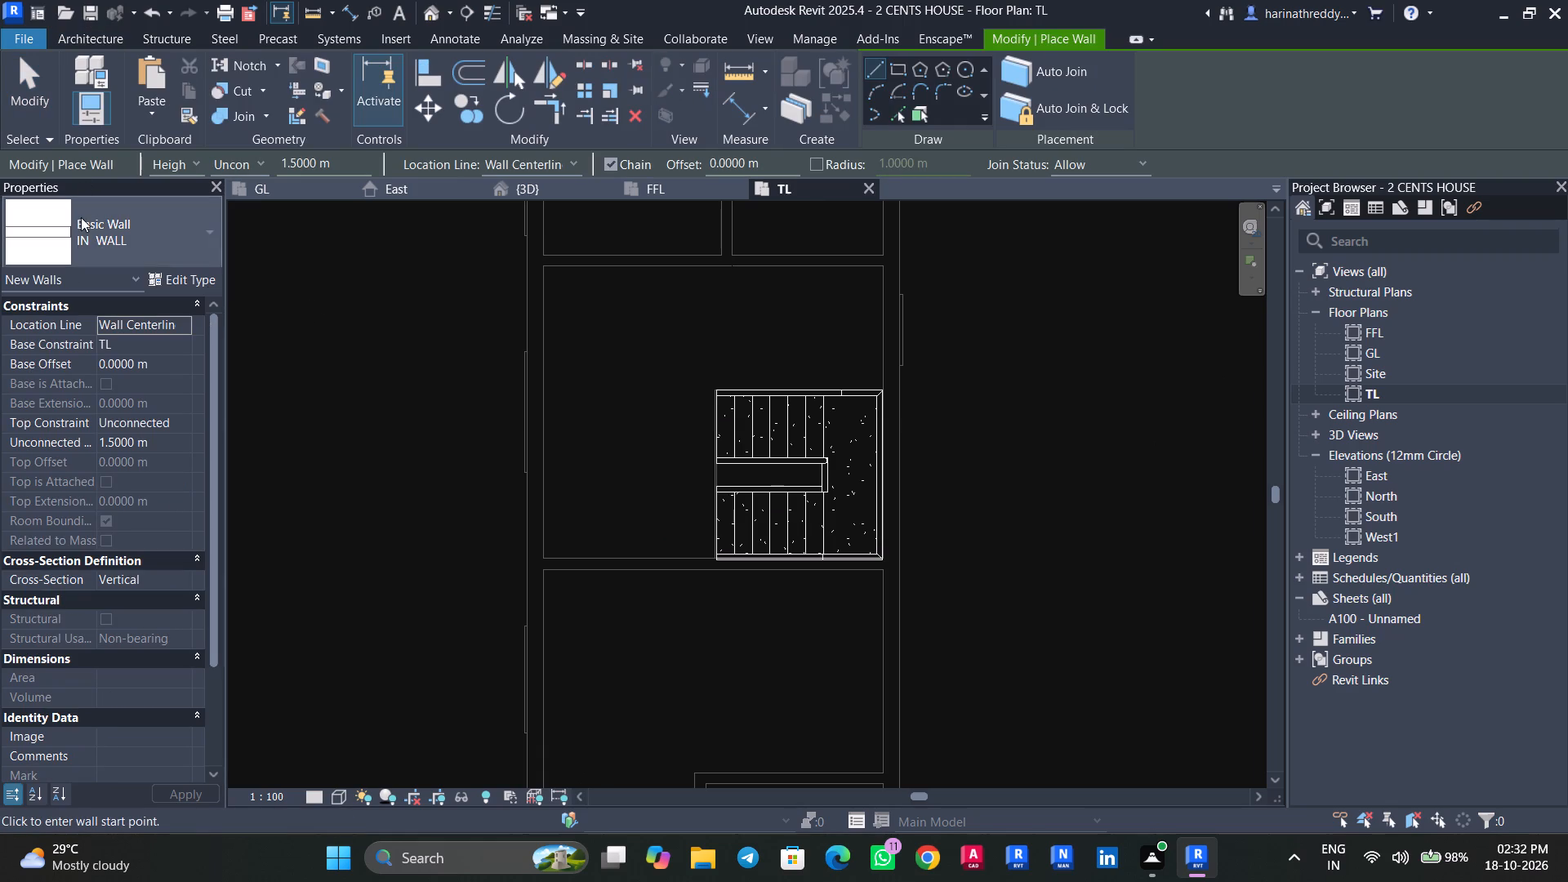
click(81, 217)
click(61, 340)
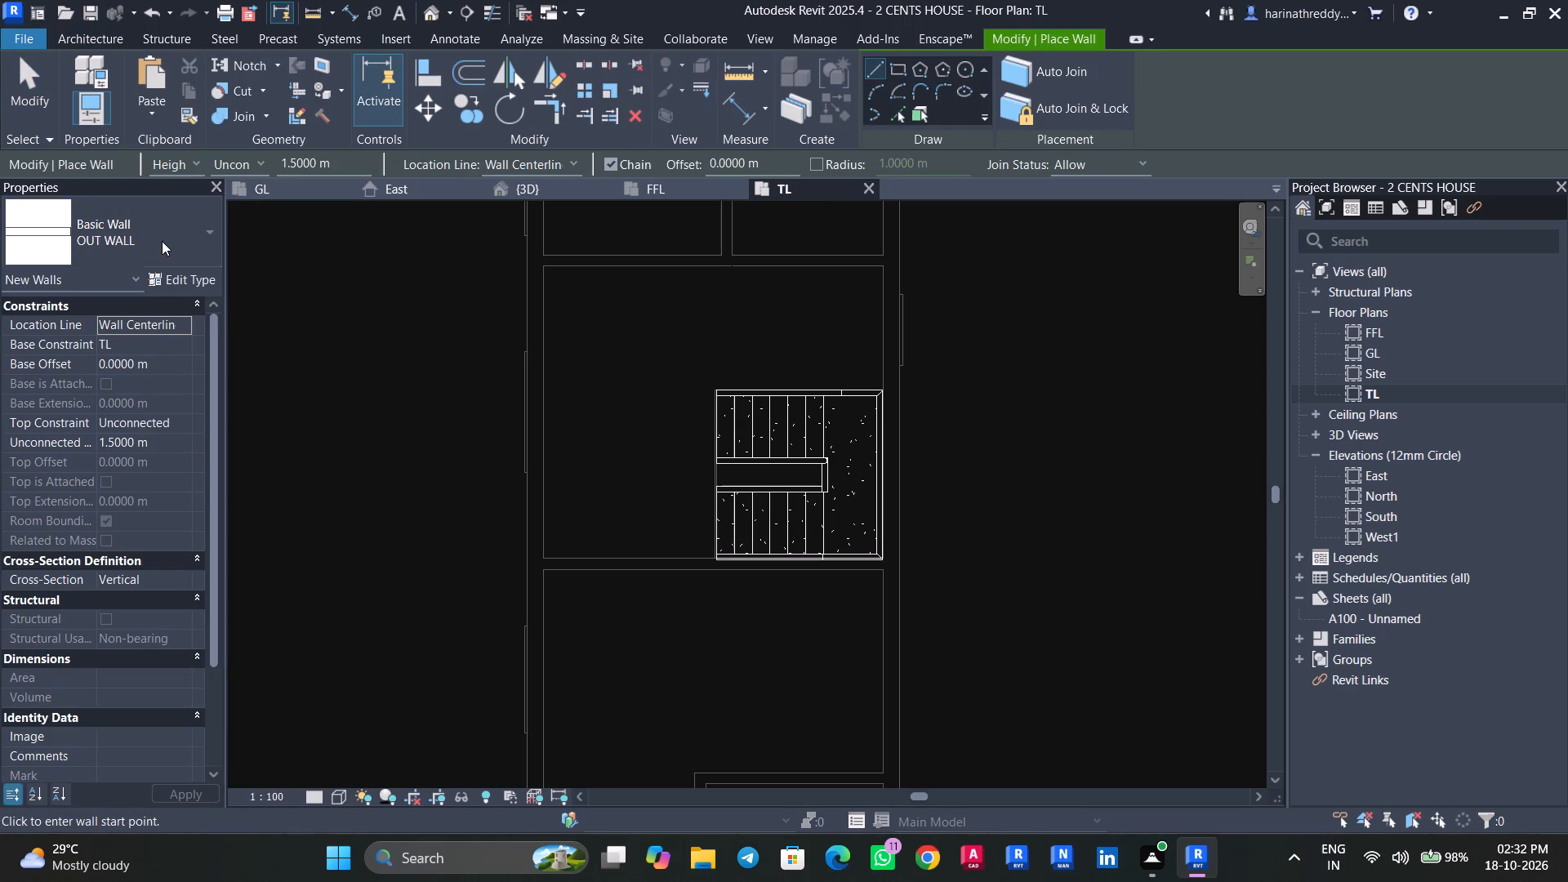
click(162, 241)
scroll(120, 310, up, 4)
click(96, 345)
scroll(866, 611, up, 6)
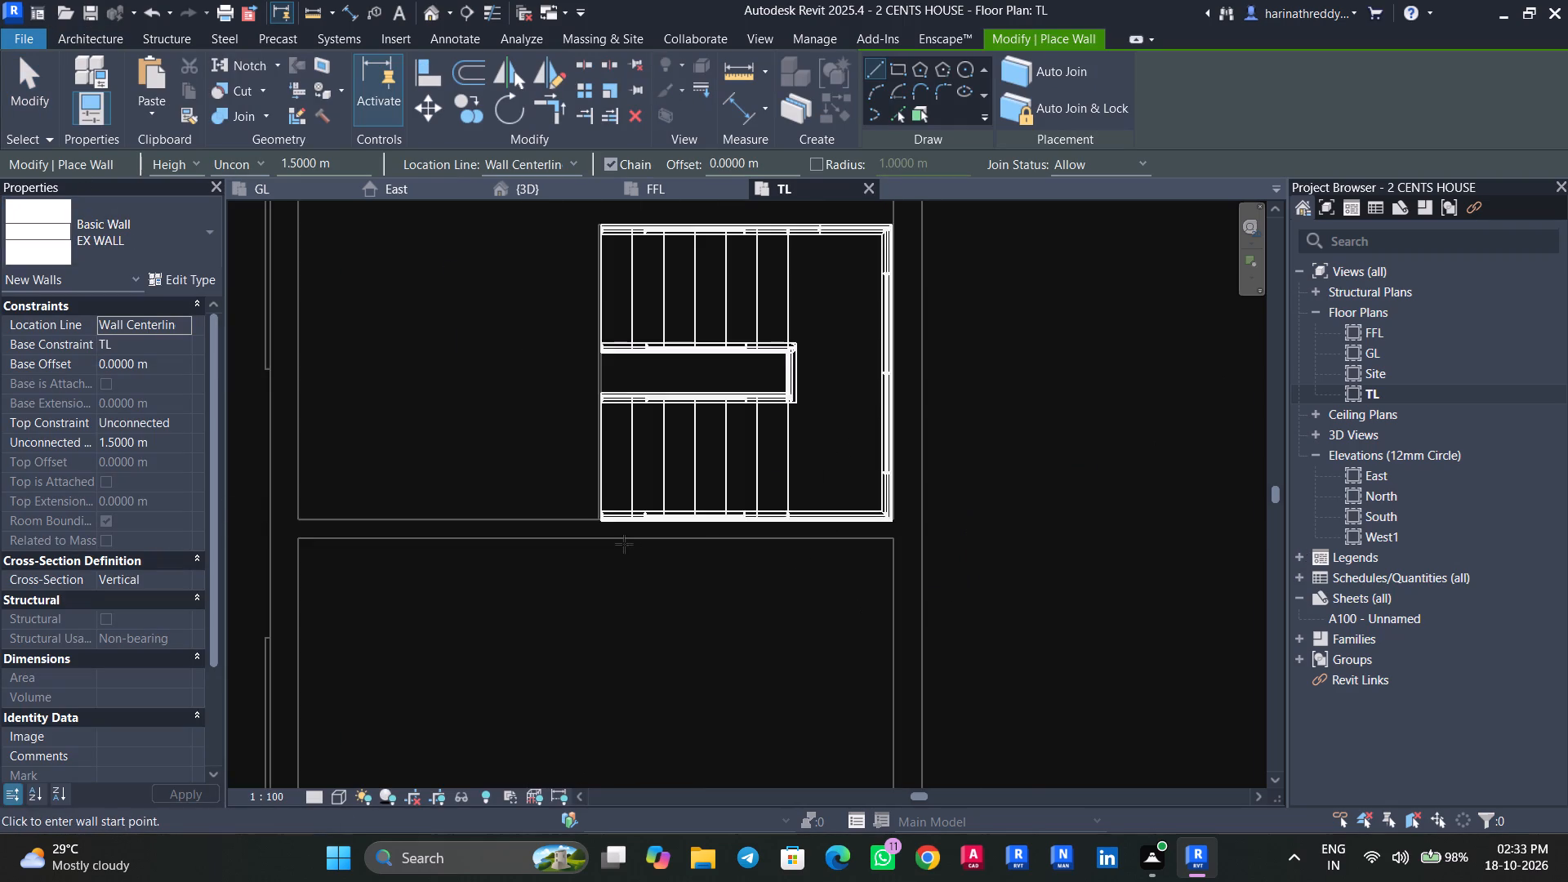
scroll(624, 544, up, 2)
click(515, 503)
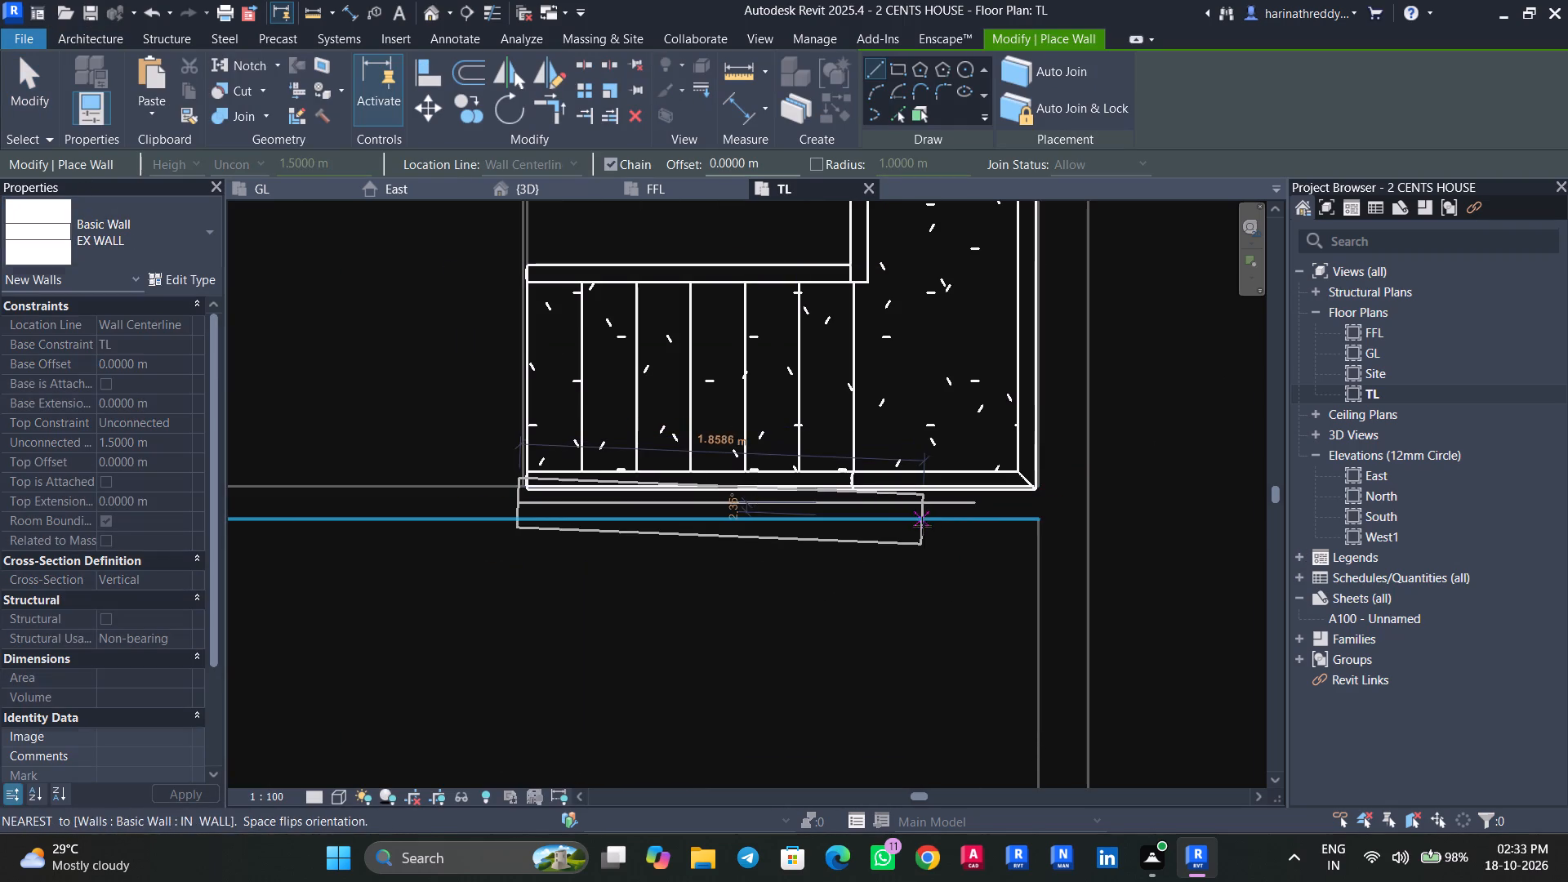
key(Escape)
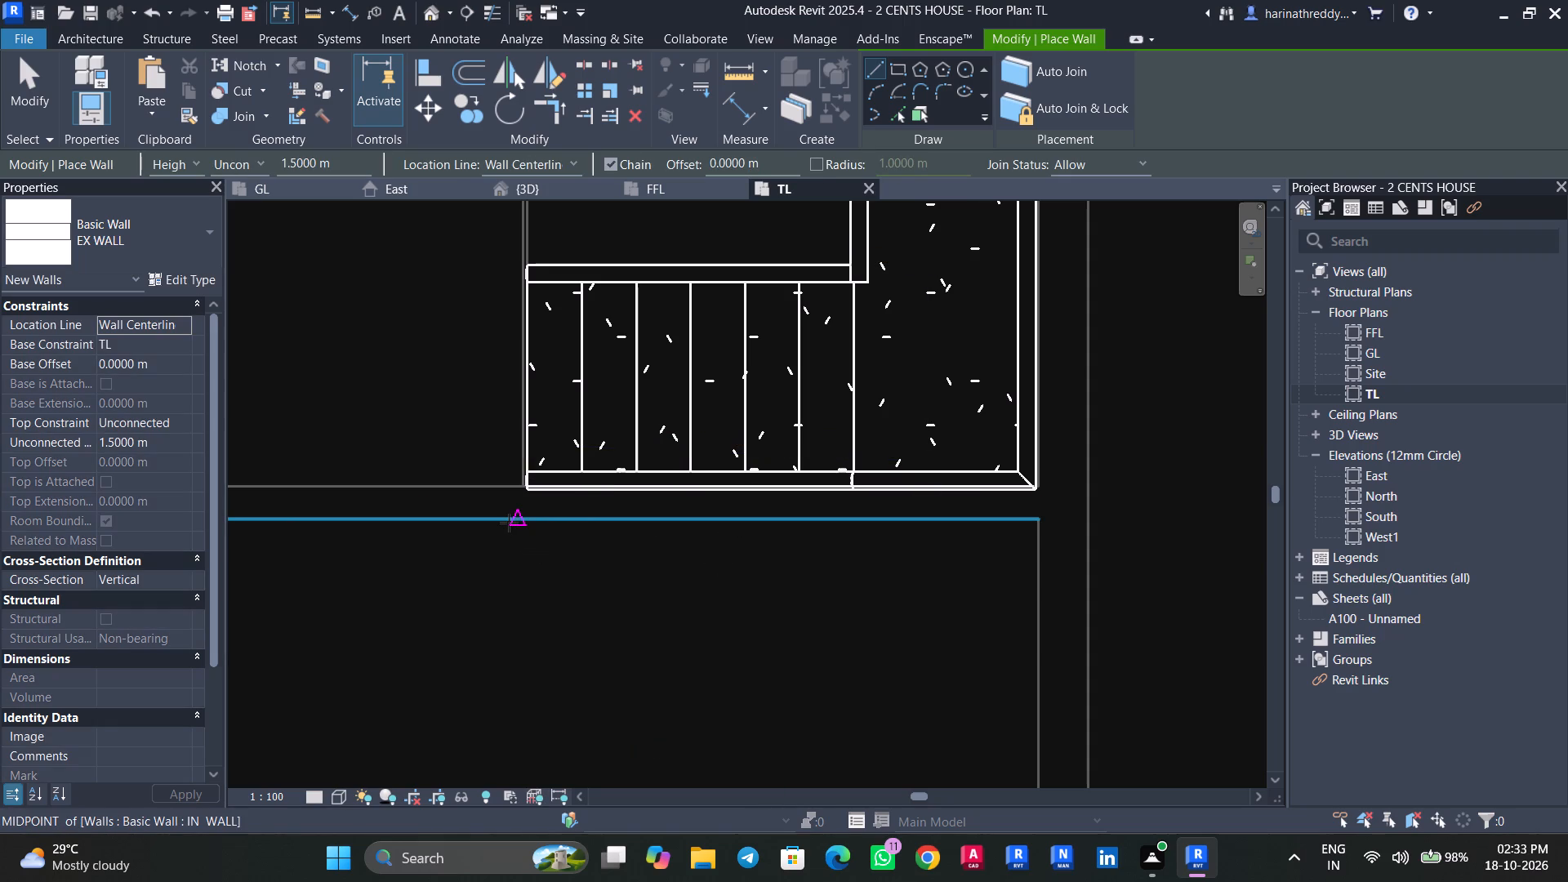
click(509, 523)
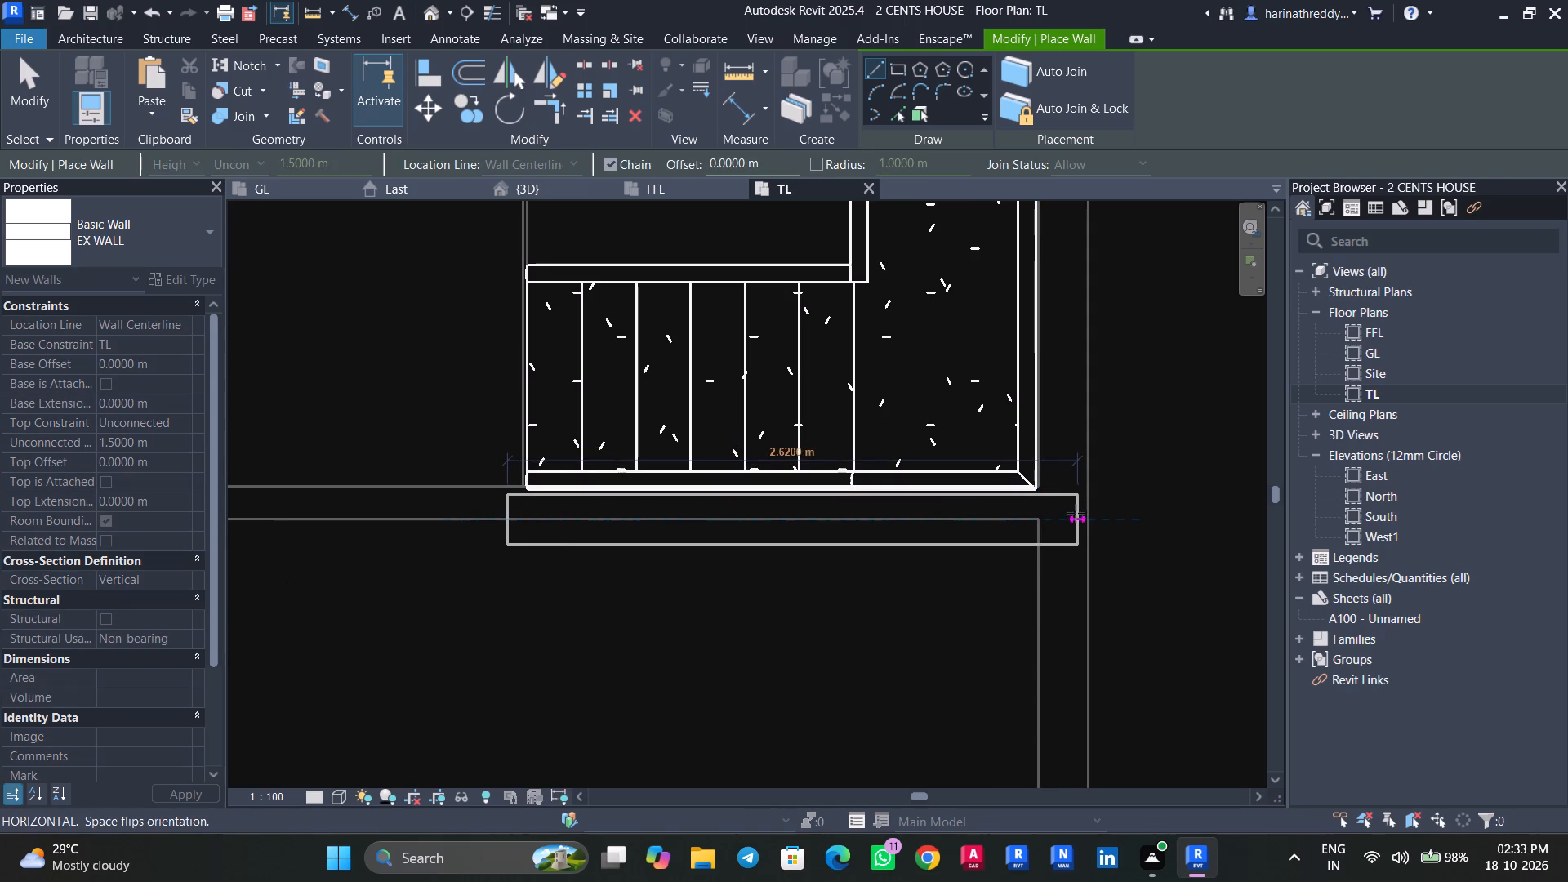
click(1067, 513)
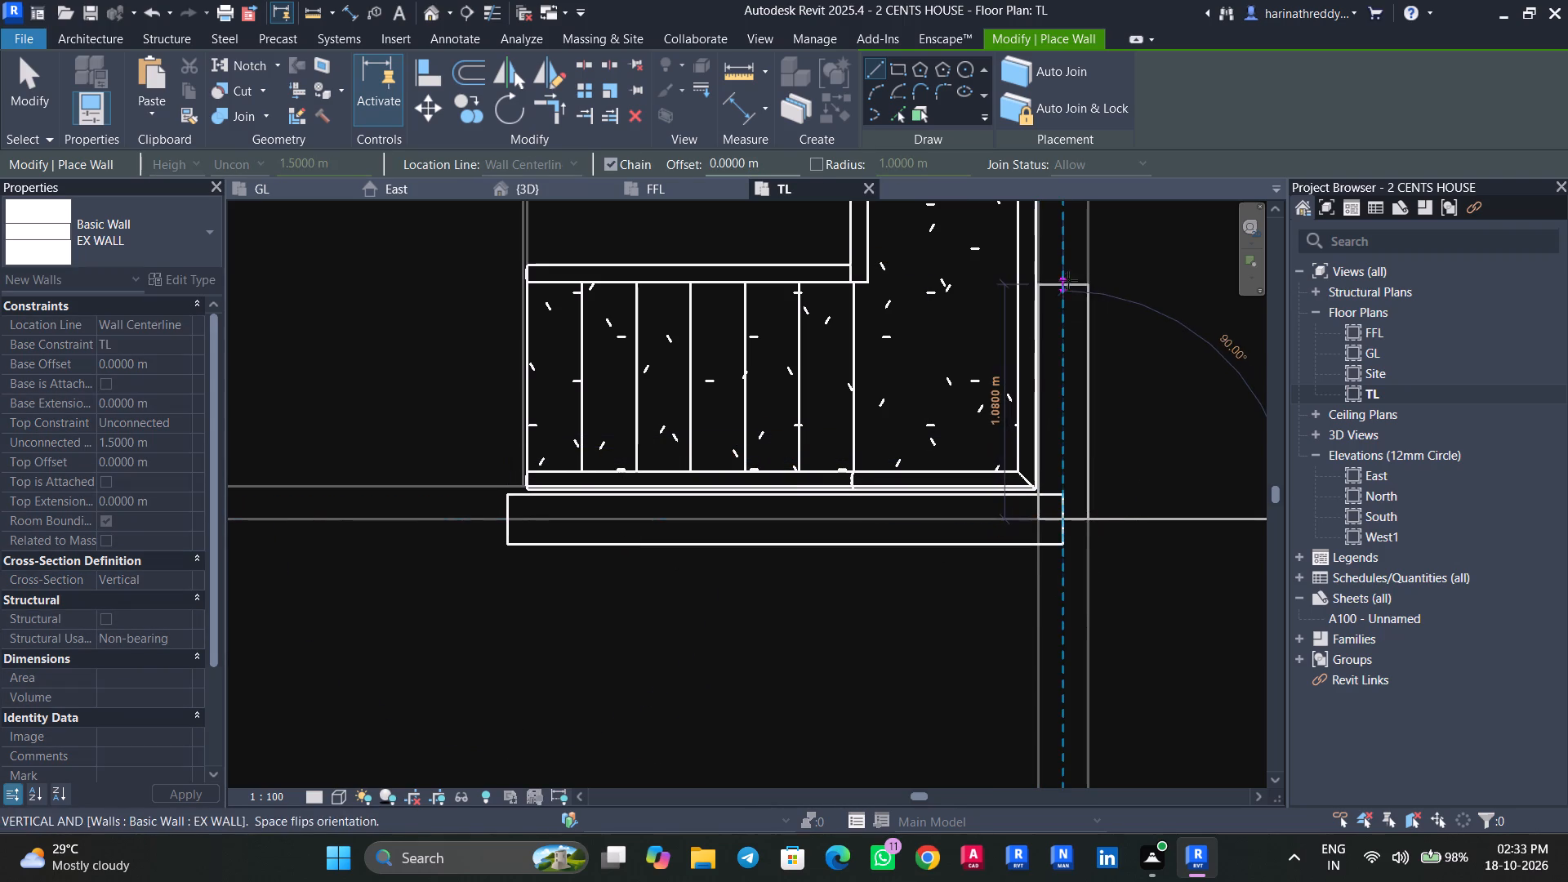
Continue the EX WALL chain along the stair's east, north and west sides, making the north wall about 2.7 m long.
middle_drag(1068, 279, 1108, 737)
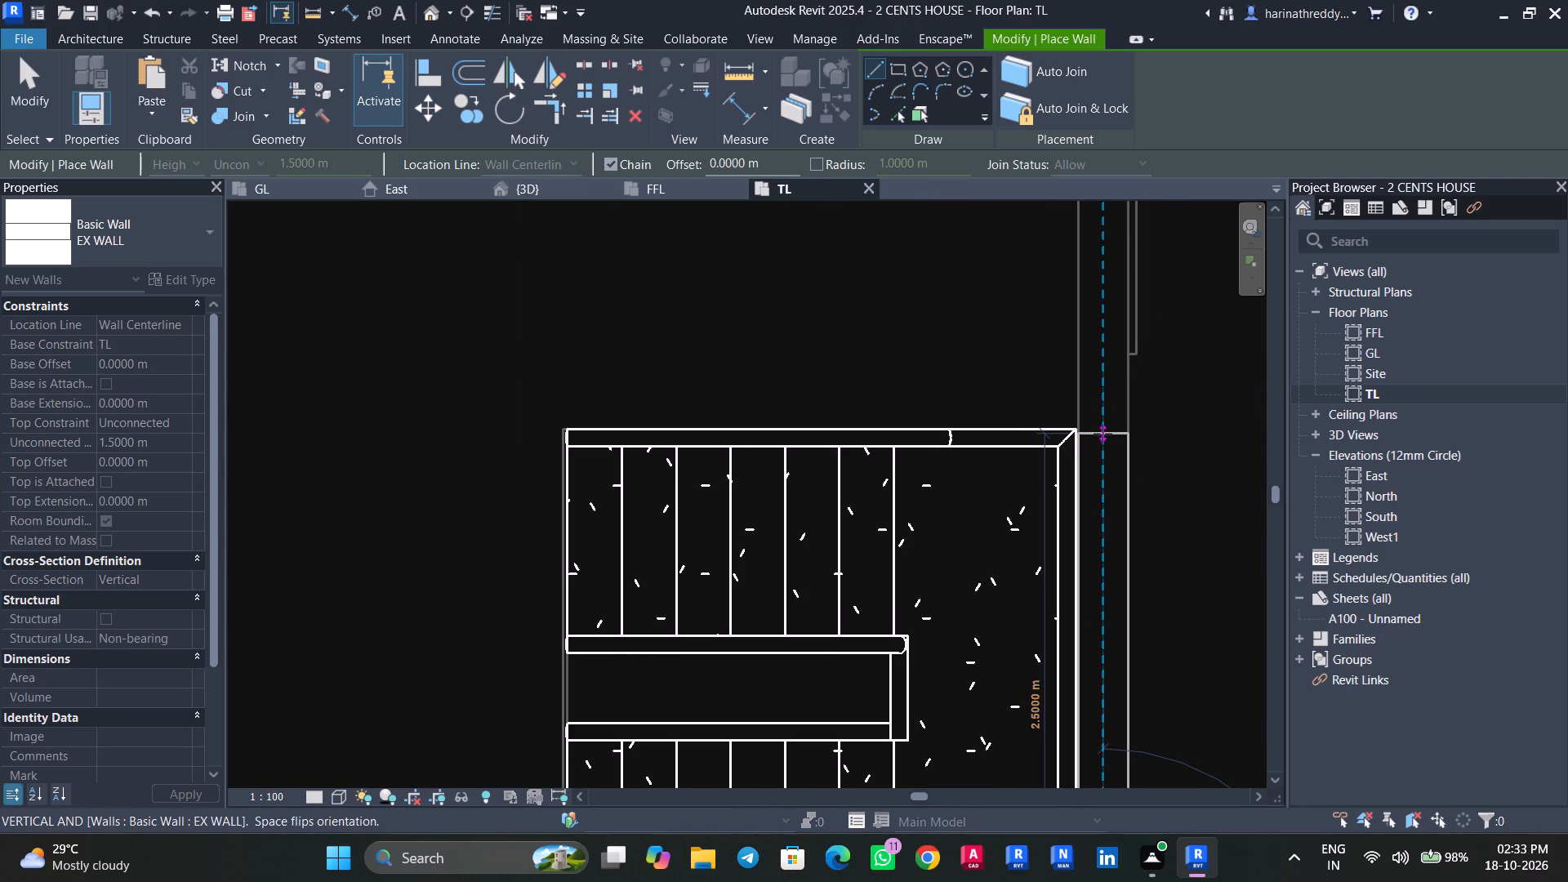
click(1097, 388)
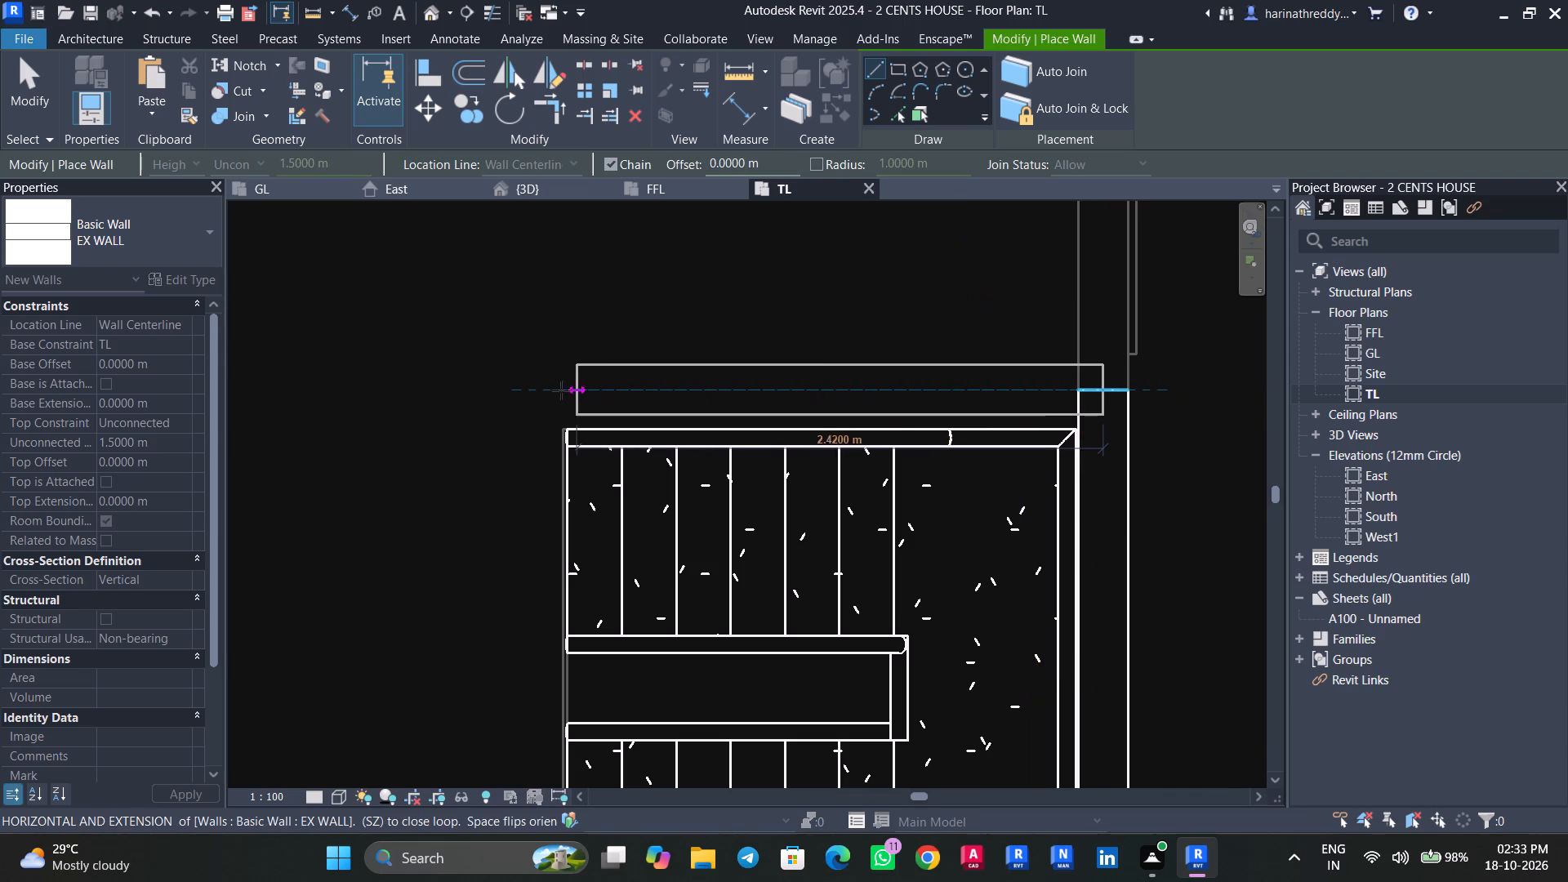
click(517, 391)
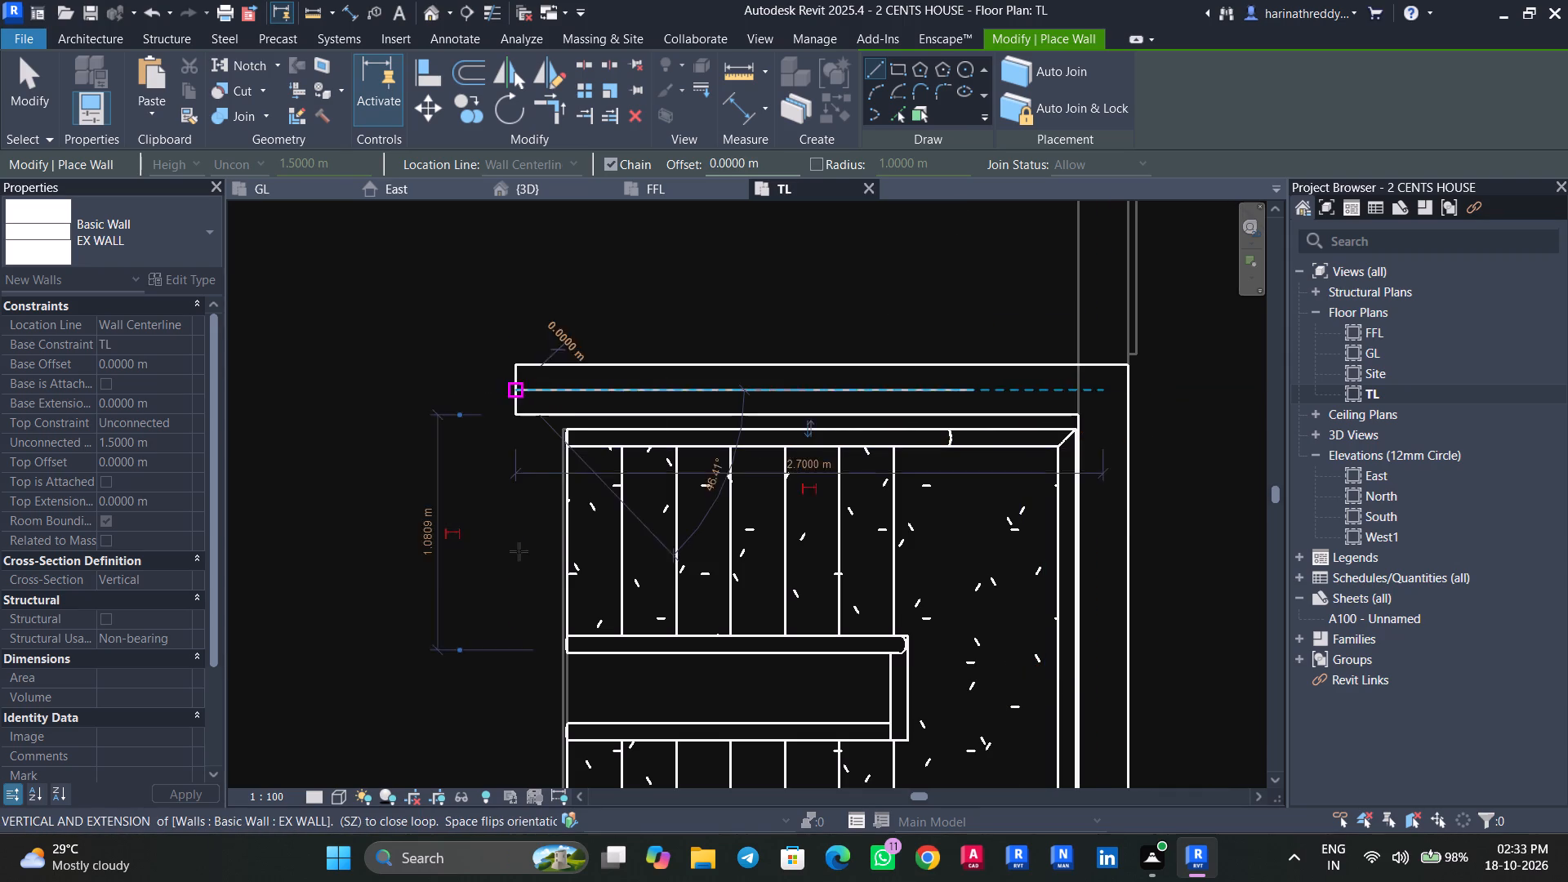
middle_drag(515, 588, 510, 335)
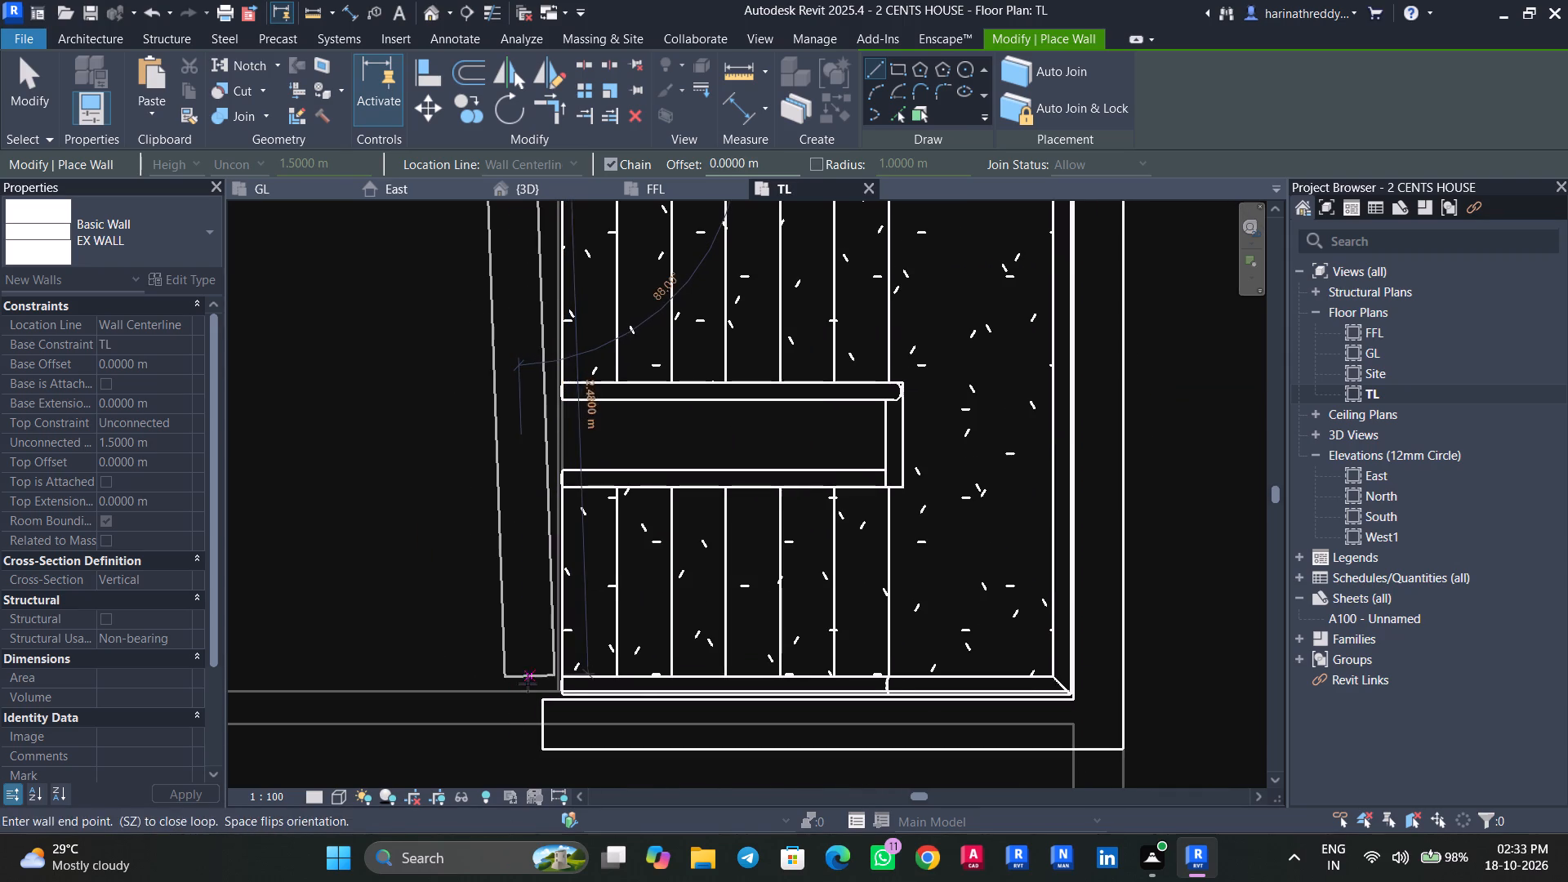
click(515, 733)
key(Escape)
key(Escape)
key(Escape)
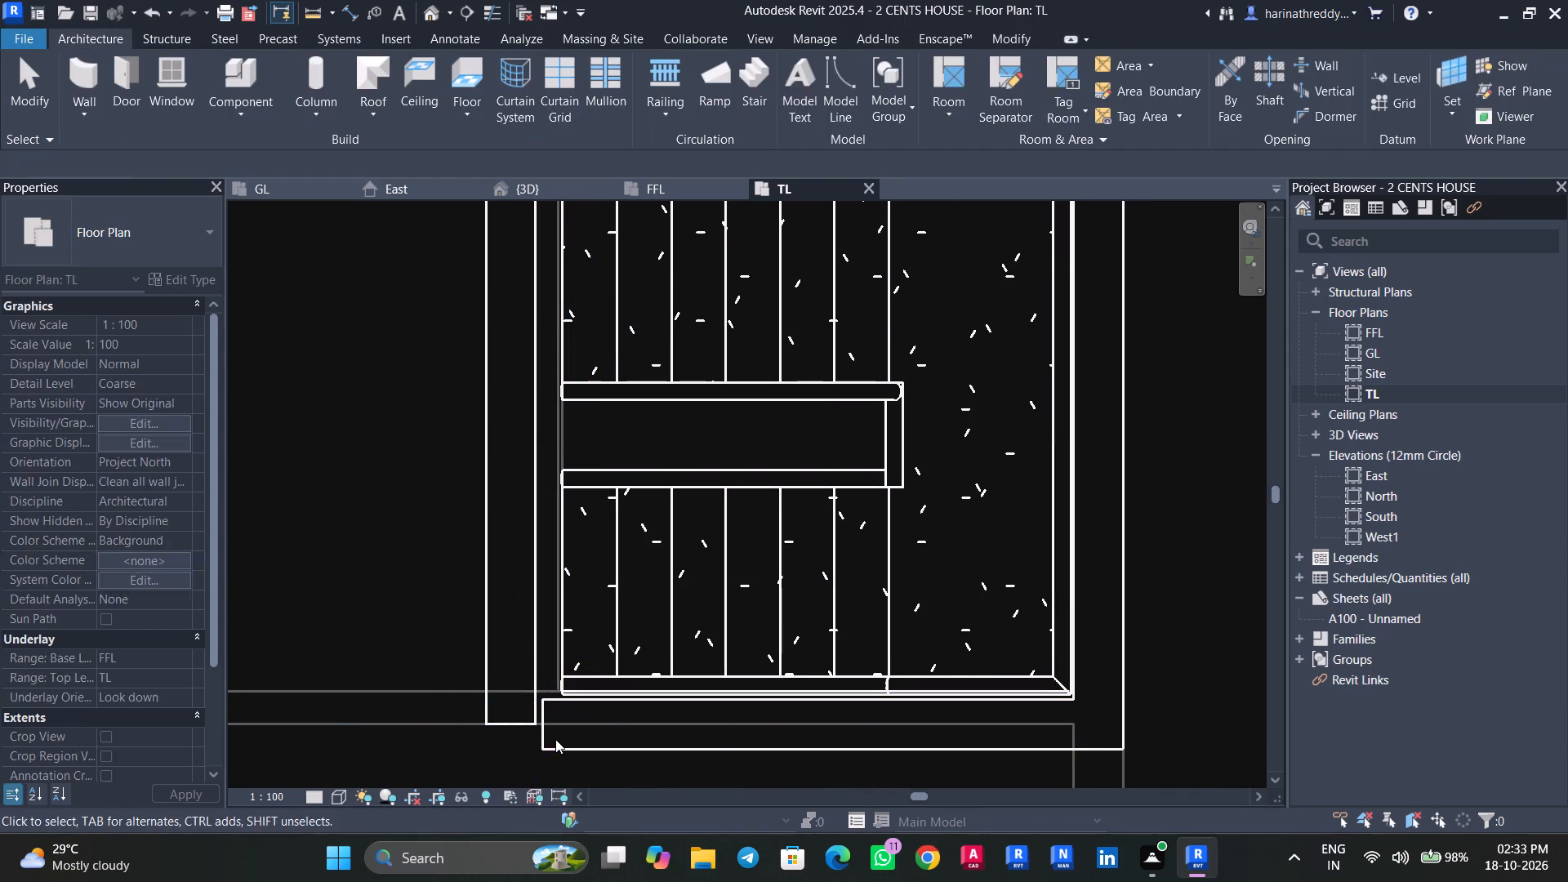
Extend the south wall's open end to join the west wall at the corner of the stair enclosure.
click(555, 742)
scroll(550, 746, up, 3)
drag(536, 711, 514, 709)
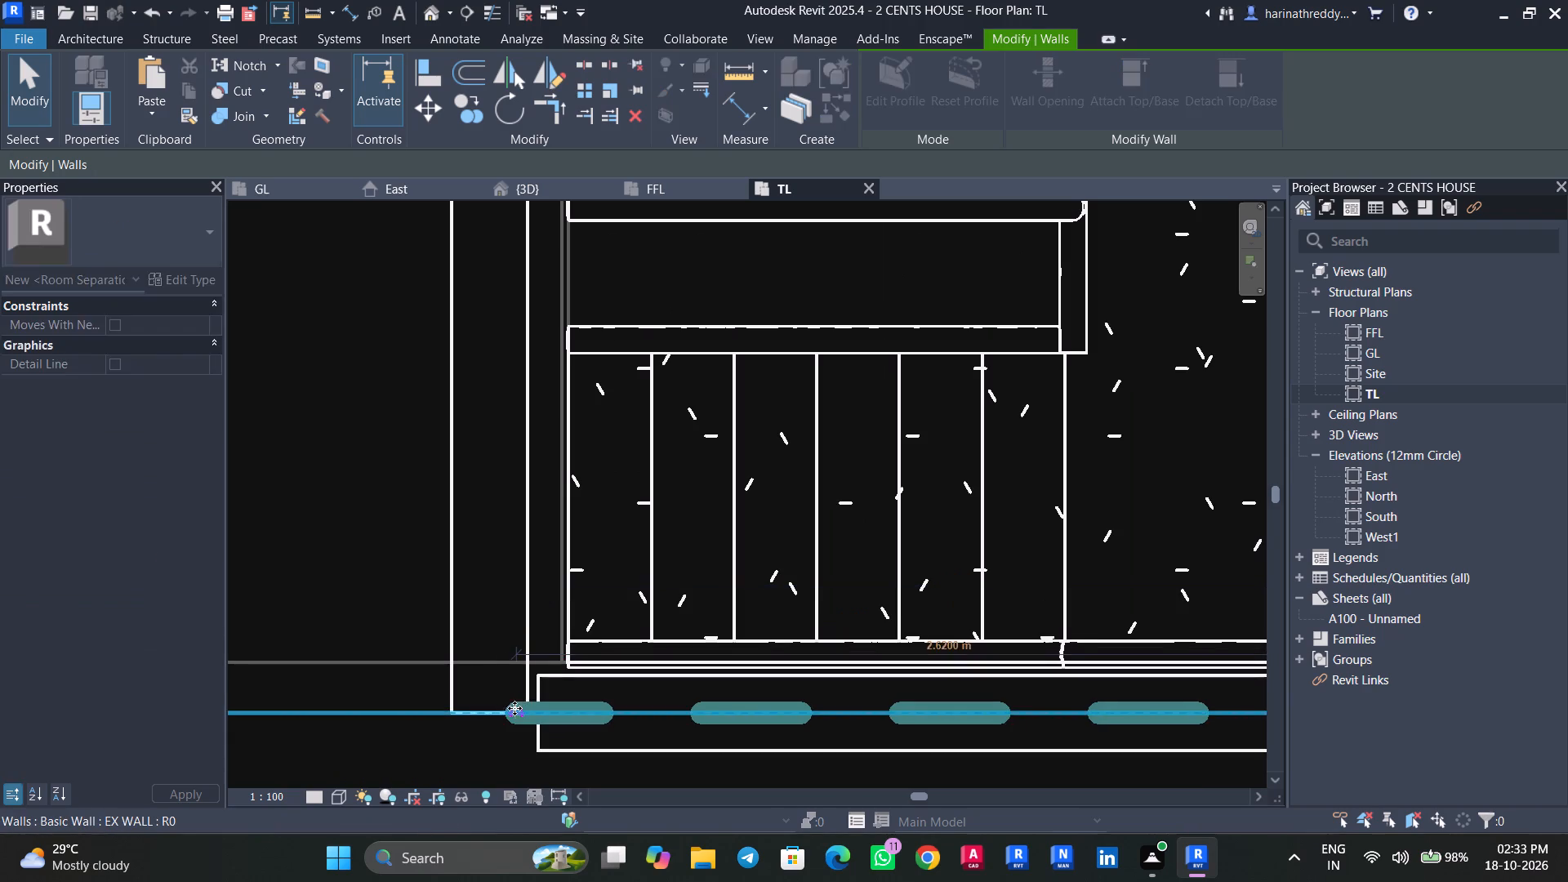
key(Escape)
key(Escape)
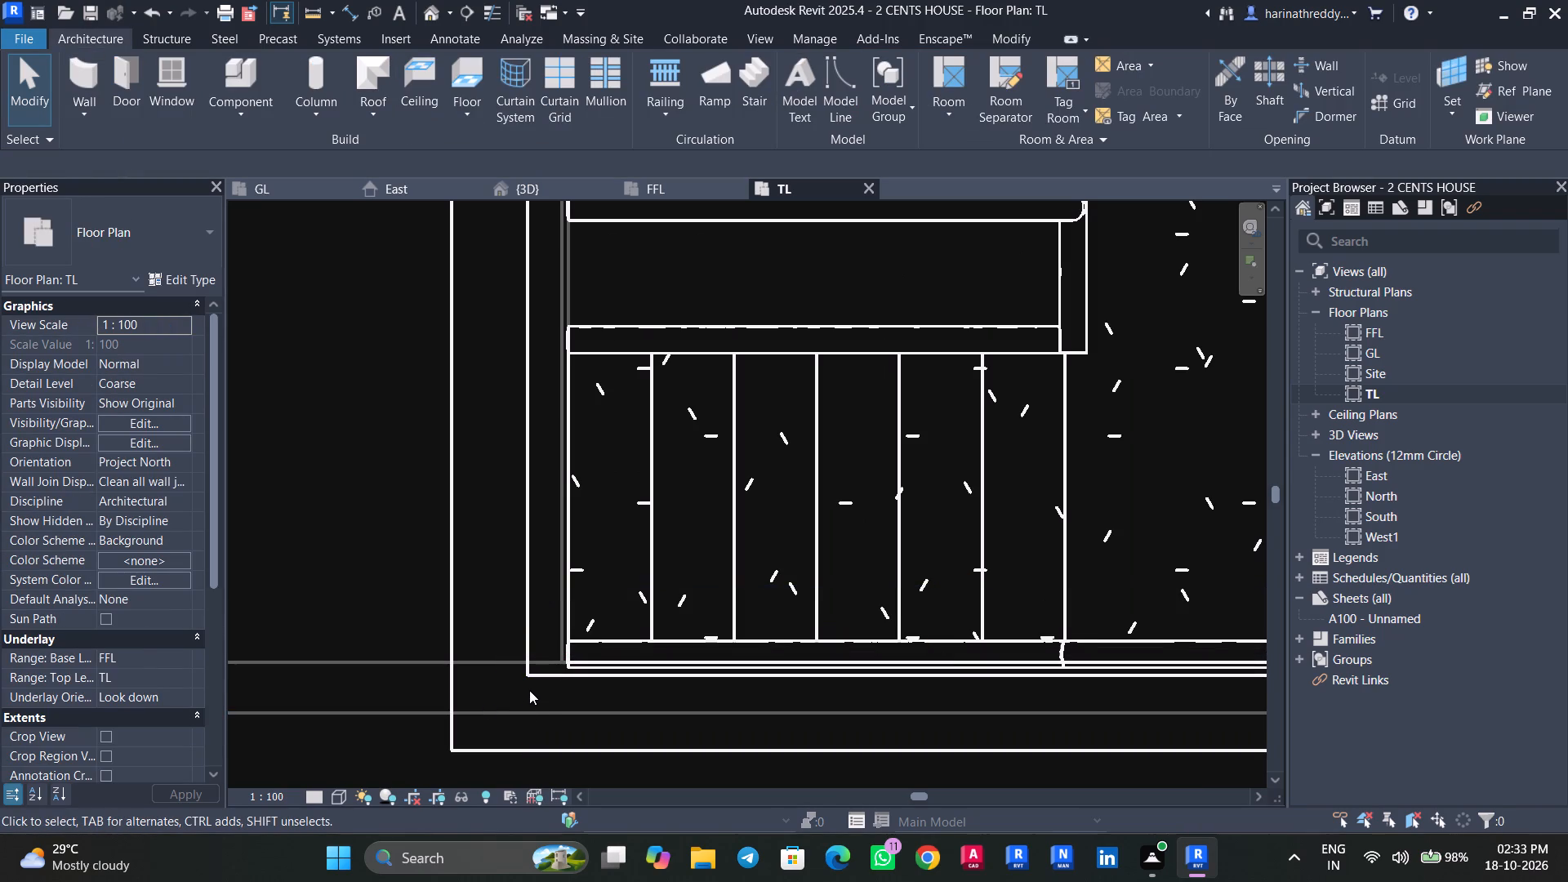
Move the west wall of the stair enclosure outward, farther from the start of the flights.
scroll(525, 648, down, 6)
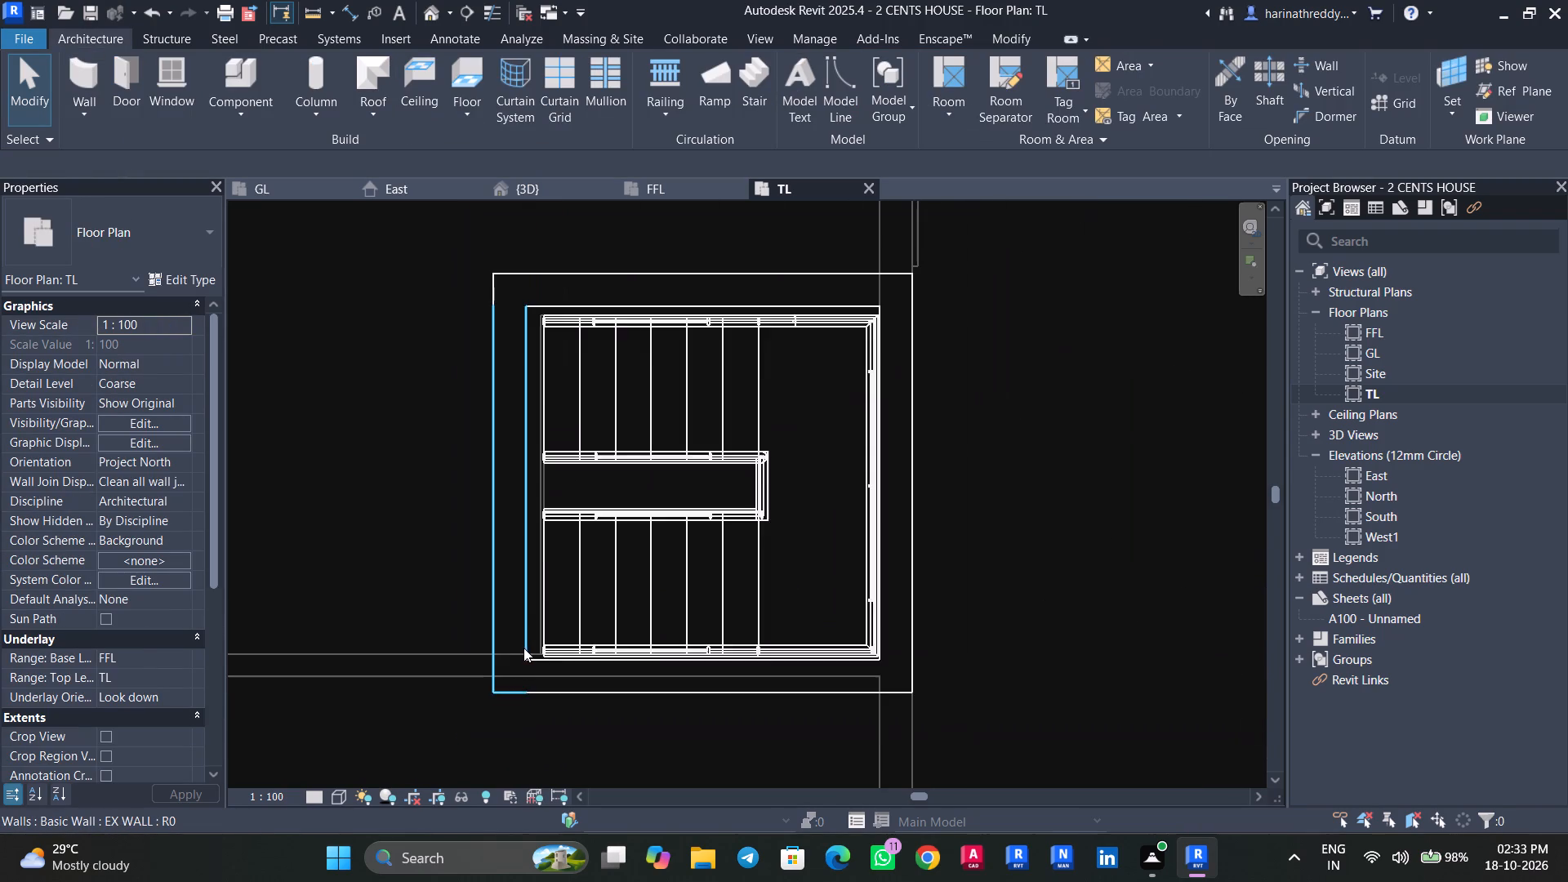
click(501, 606)
scroll(501, 606, down, 1)
scroll(501, 606, up, 3)
middle_drag(501, 606, 574, 652)
scroll(580, 653, down, 4)
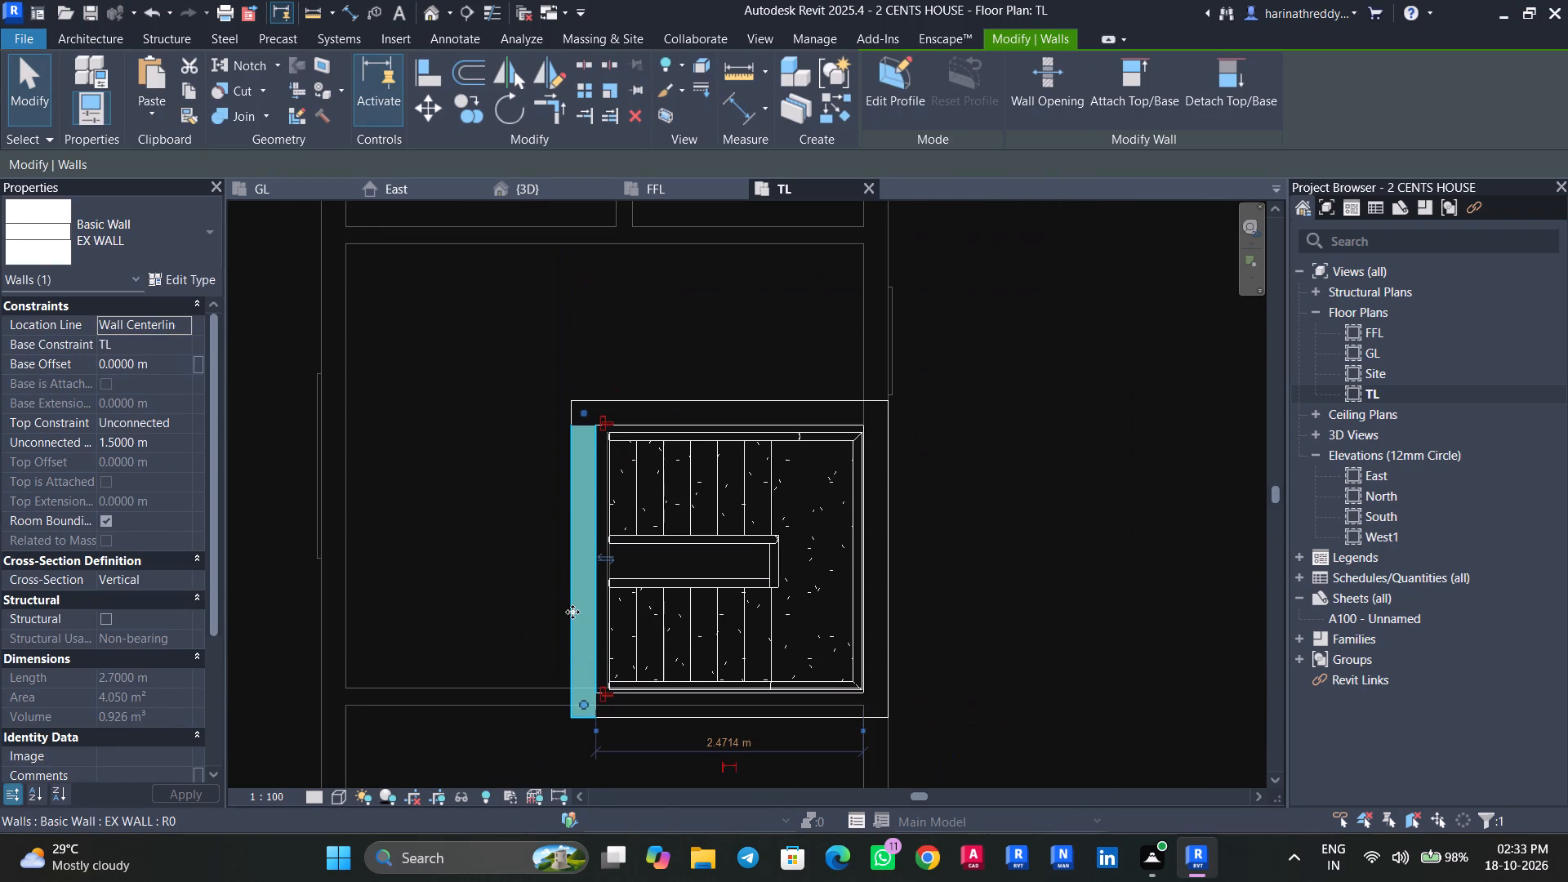
drag(573, 608, 540, 603)
key(Escape)
key(Escape)
Align the inner face of the stair enclosure's north wall with the north edge of the stair.
scroll(835, 469, up, 4)
middle_drag(922, 522, 898, 509)
text(al)
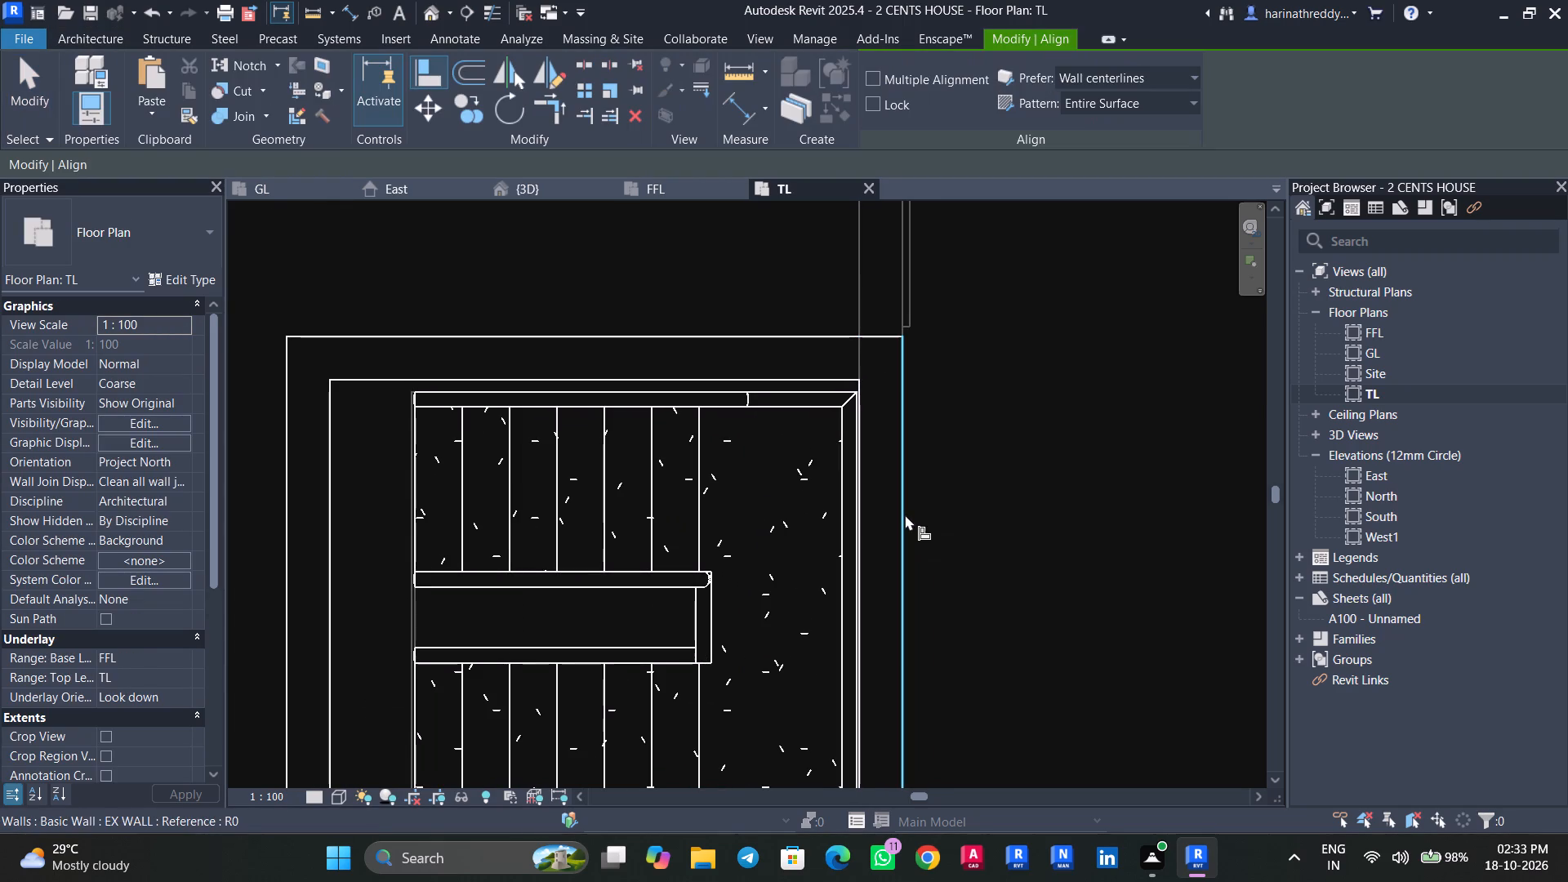
scroll(603, 335, up, 2)
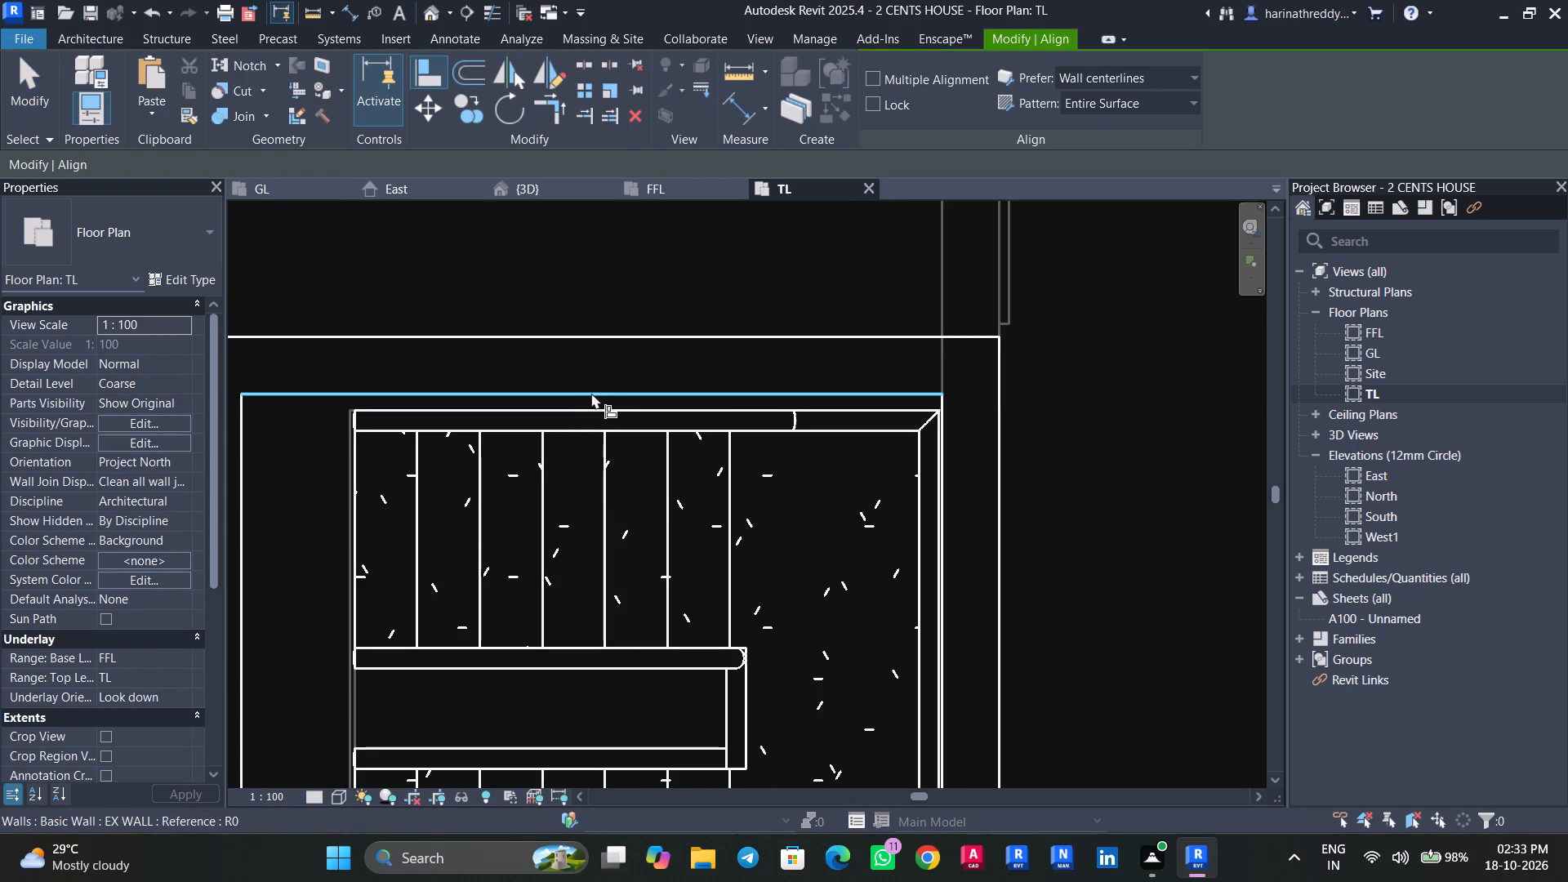
click(595, 406)
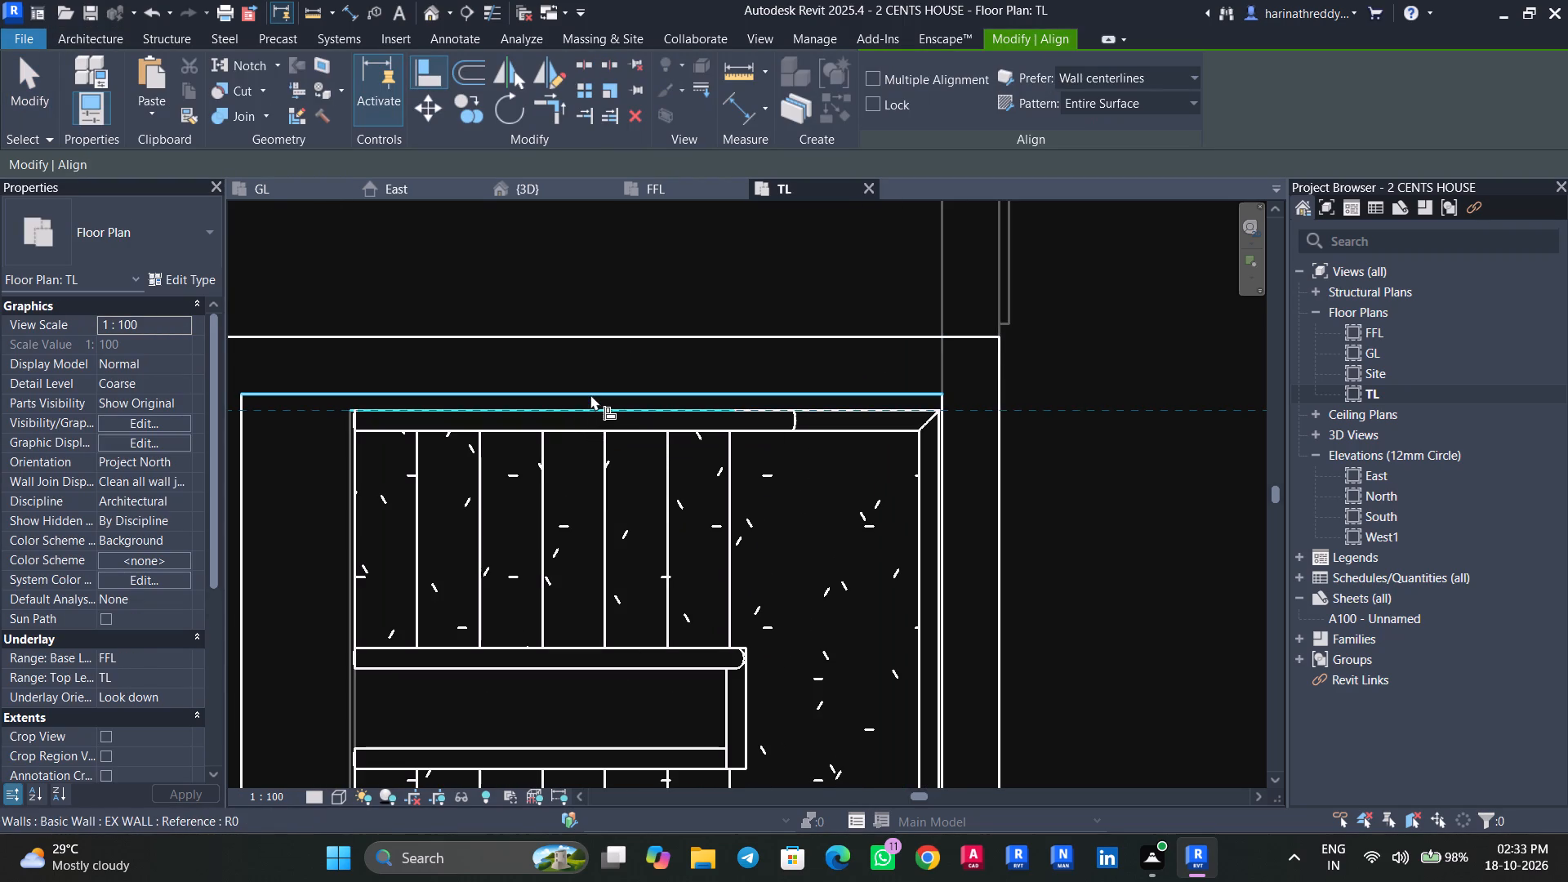
click(590, 394)
key(Escape)
middle_drag(581, 510, 573, 272)
middle_drag(608, 547, 617, 364)
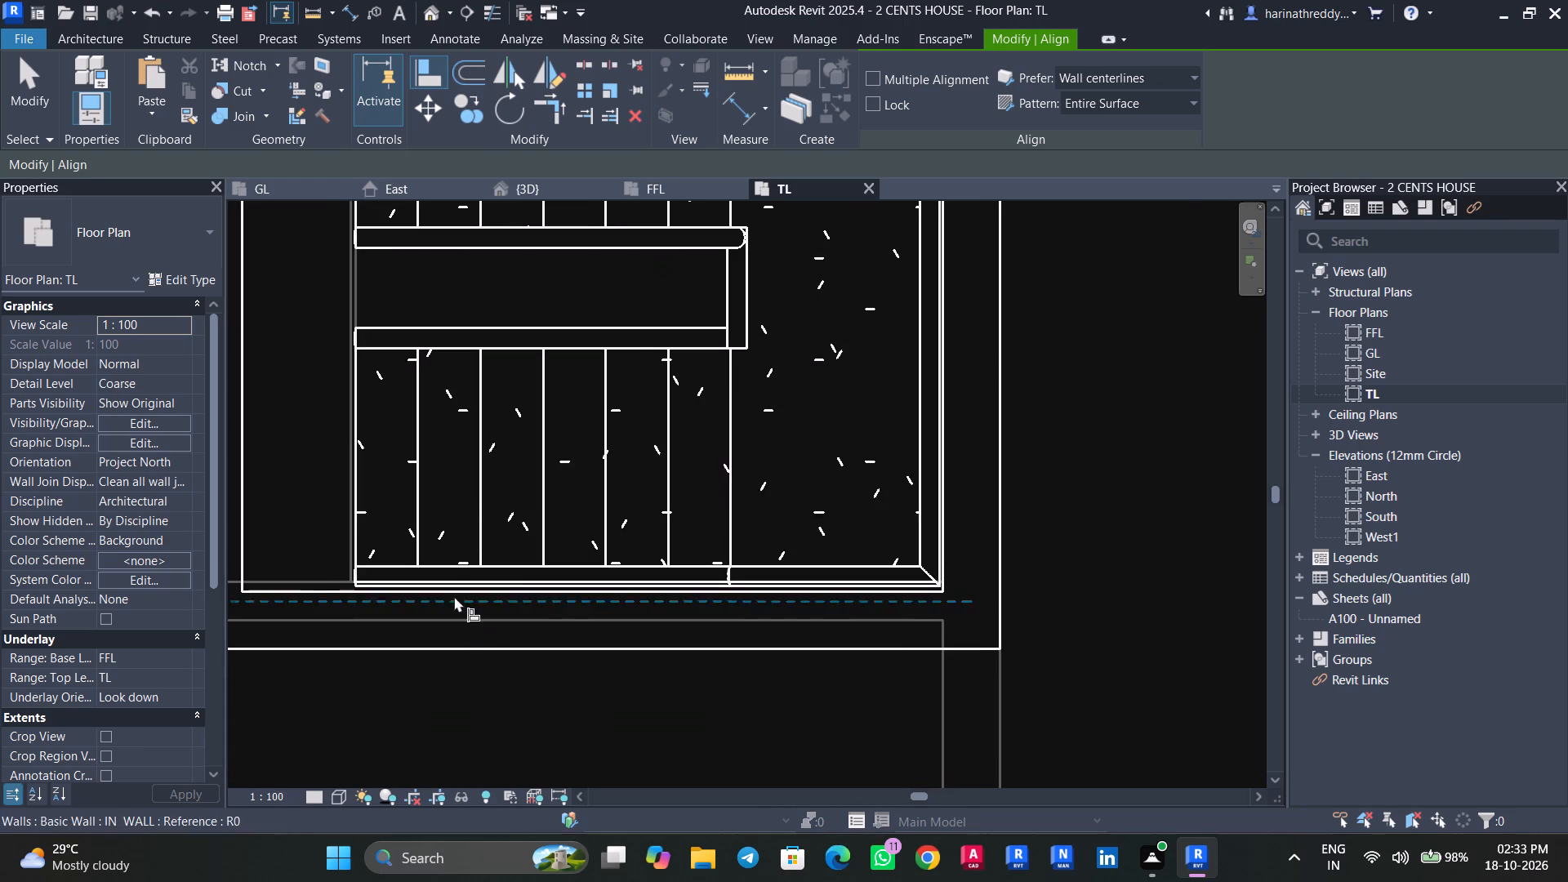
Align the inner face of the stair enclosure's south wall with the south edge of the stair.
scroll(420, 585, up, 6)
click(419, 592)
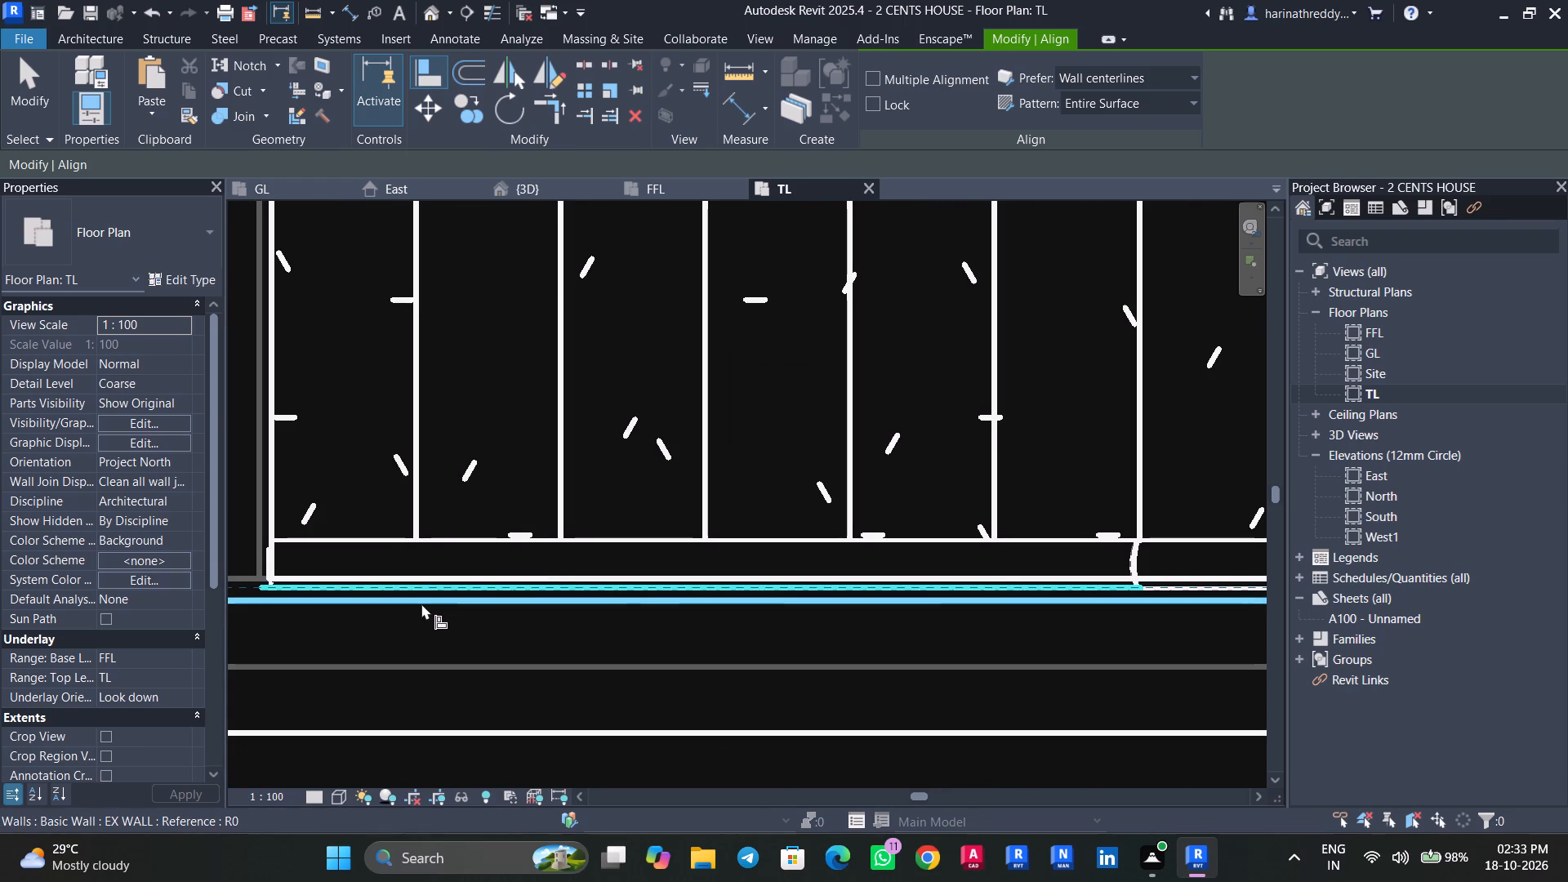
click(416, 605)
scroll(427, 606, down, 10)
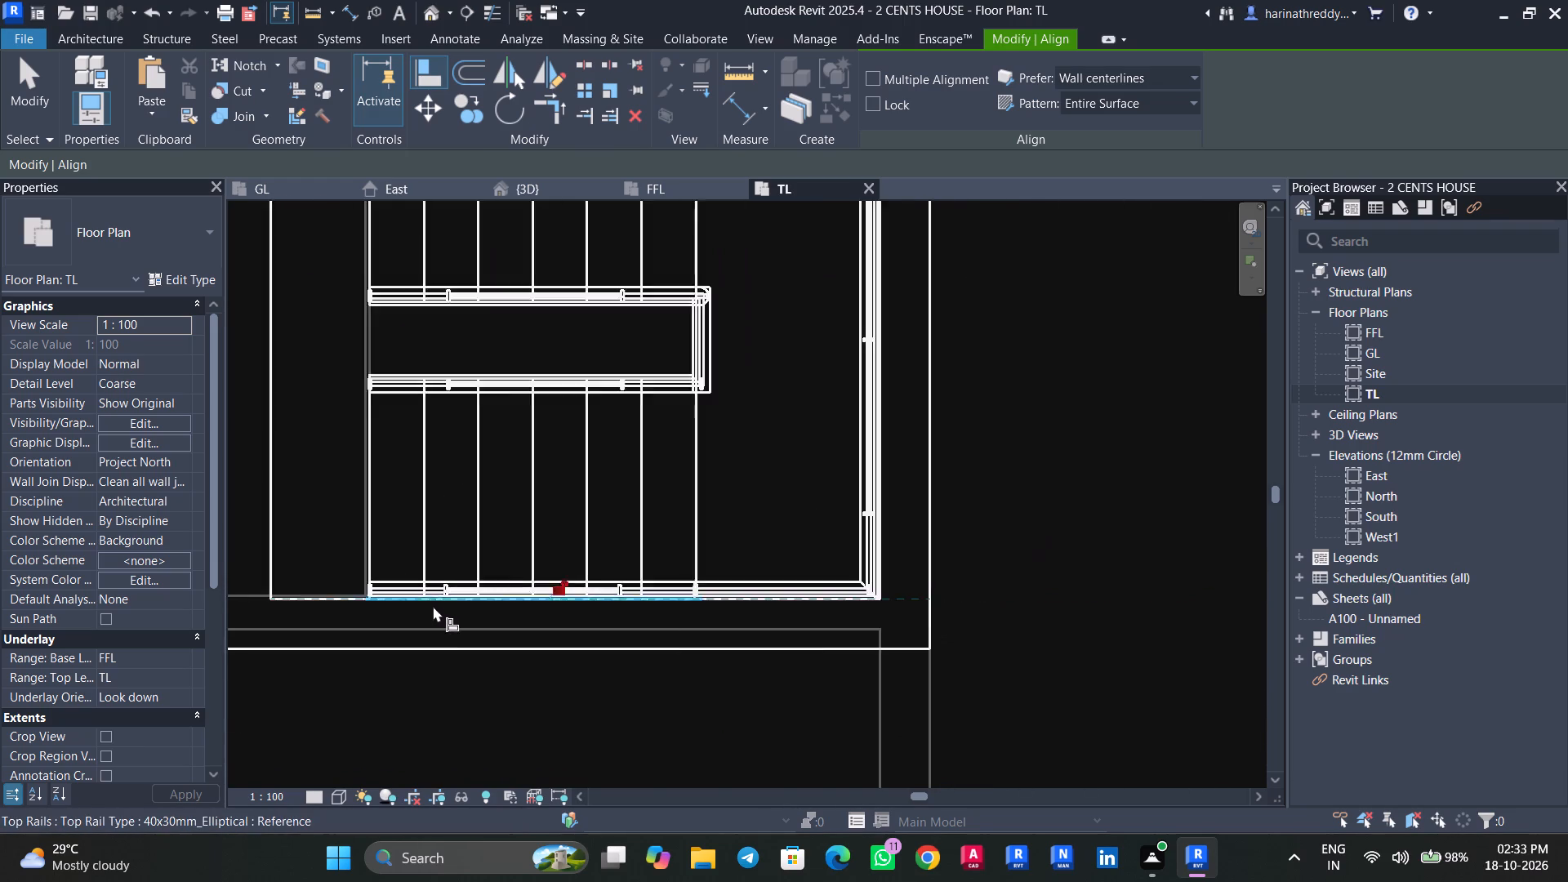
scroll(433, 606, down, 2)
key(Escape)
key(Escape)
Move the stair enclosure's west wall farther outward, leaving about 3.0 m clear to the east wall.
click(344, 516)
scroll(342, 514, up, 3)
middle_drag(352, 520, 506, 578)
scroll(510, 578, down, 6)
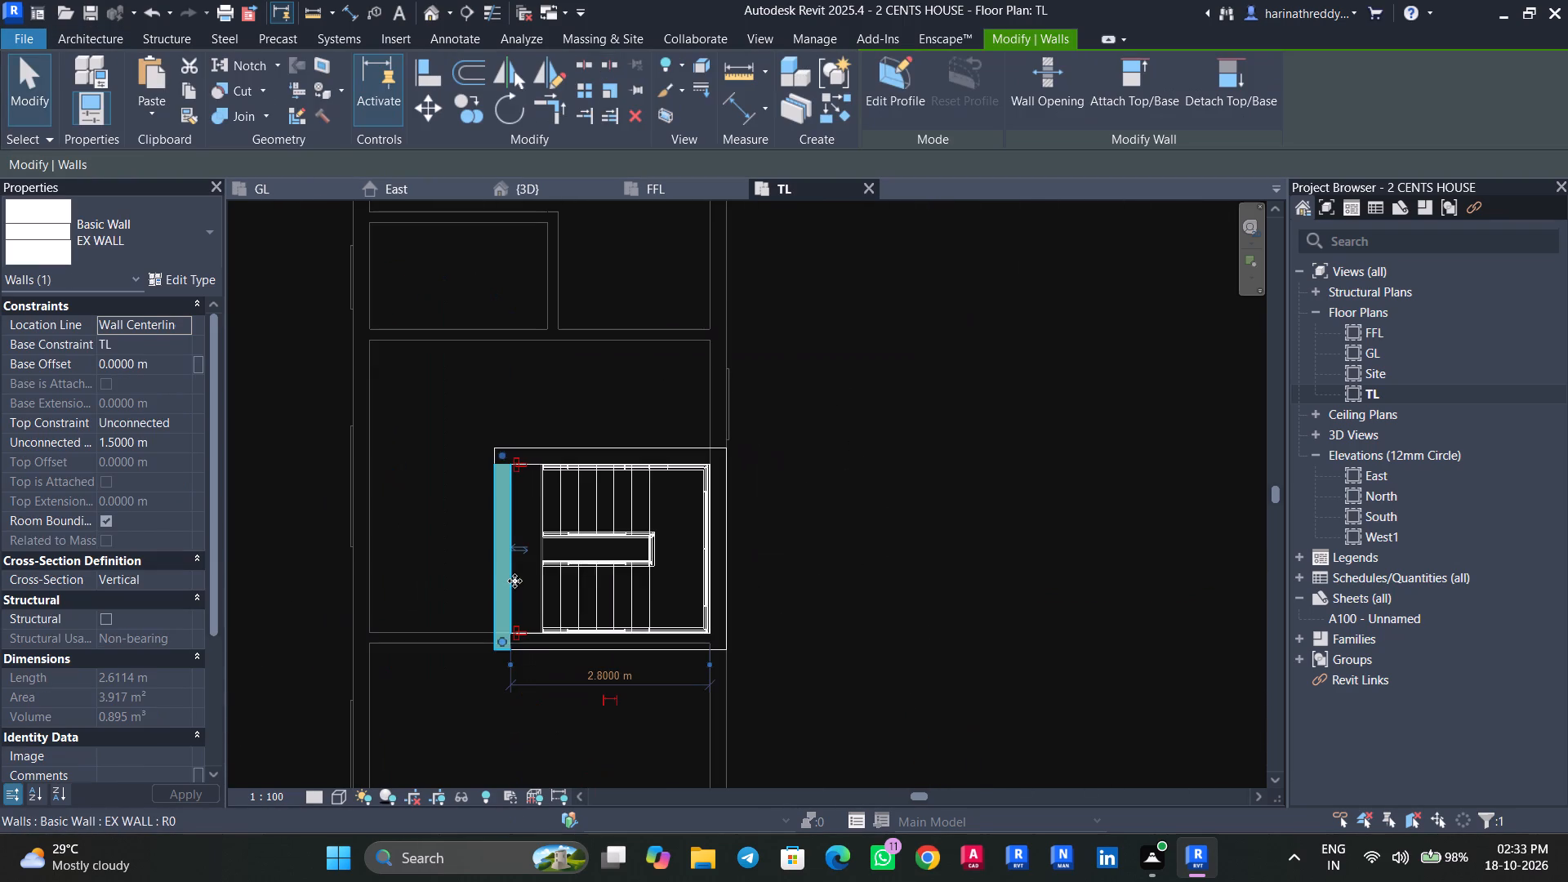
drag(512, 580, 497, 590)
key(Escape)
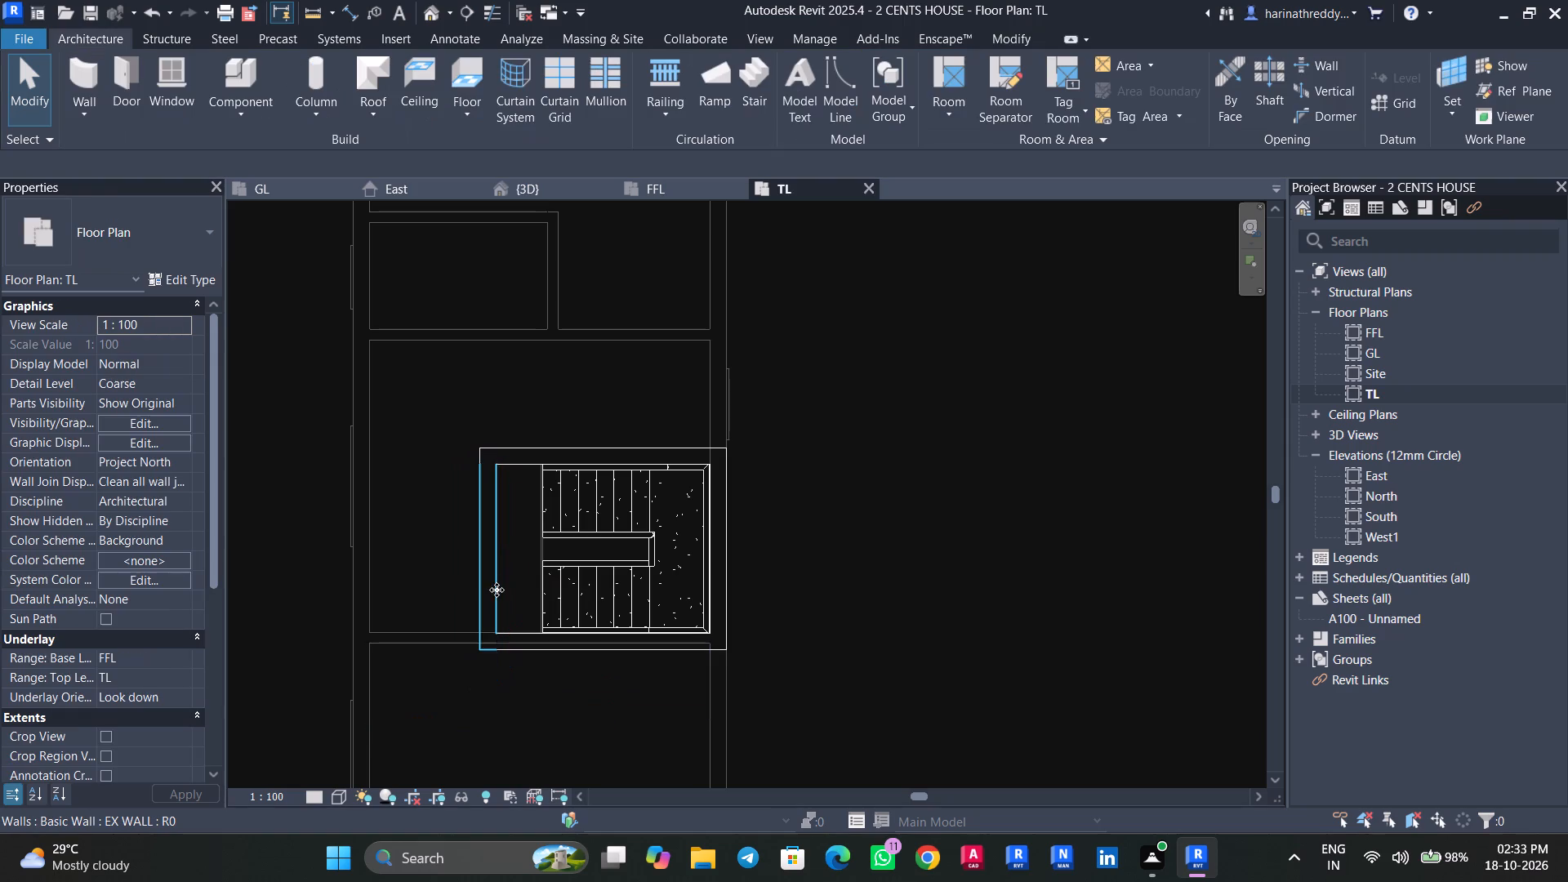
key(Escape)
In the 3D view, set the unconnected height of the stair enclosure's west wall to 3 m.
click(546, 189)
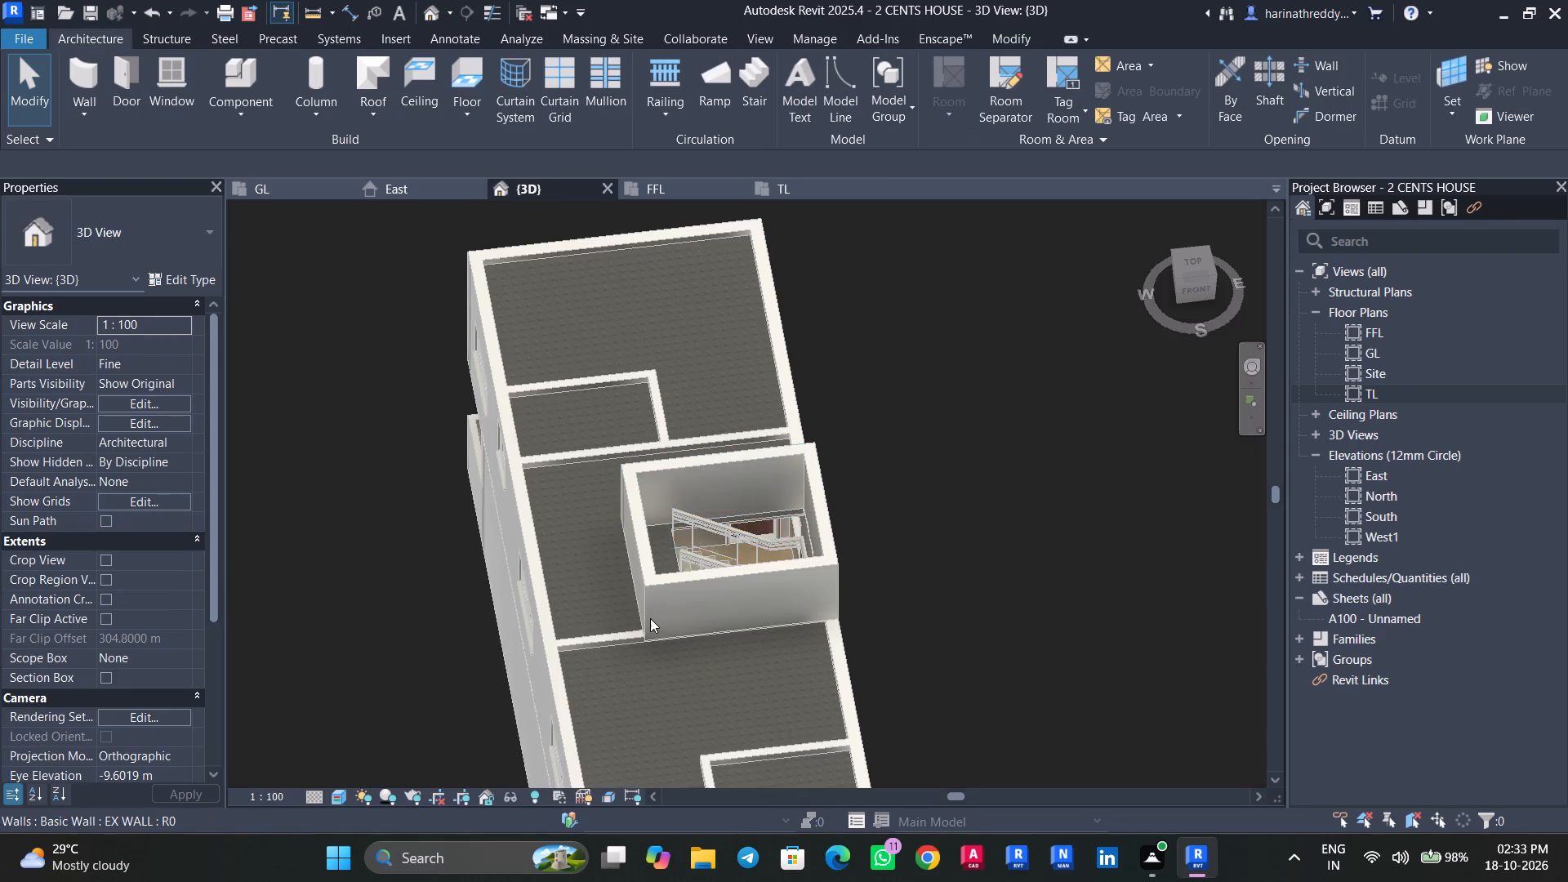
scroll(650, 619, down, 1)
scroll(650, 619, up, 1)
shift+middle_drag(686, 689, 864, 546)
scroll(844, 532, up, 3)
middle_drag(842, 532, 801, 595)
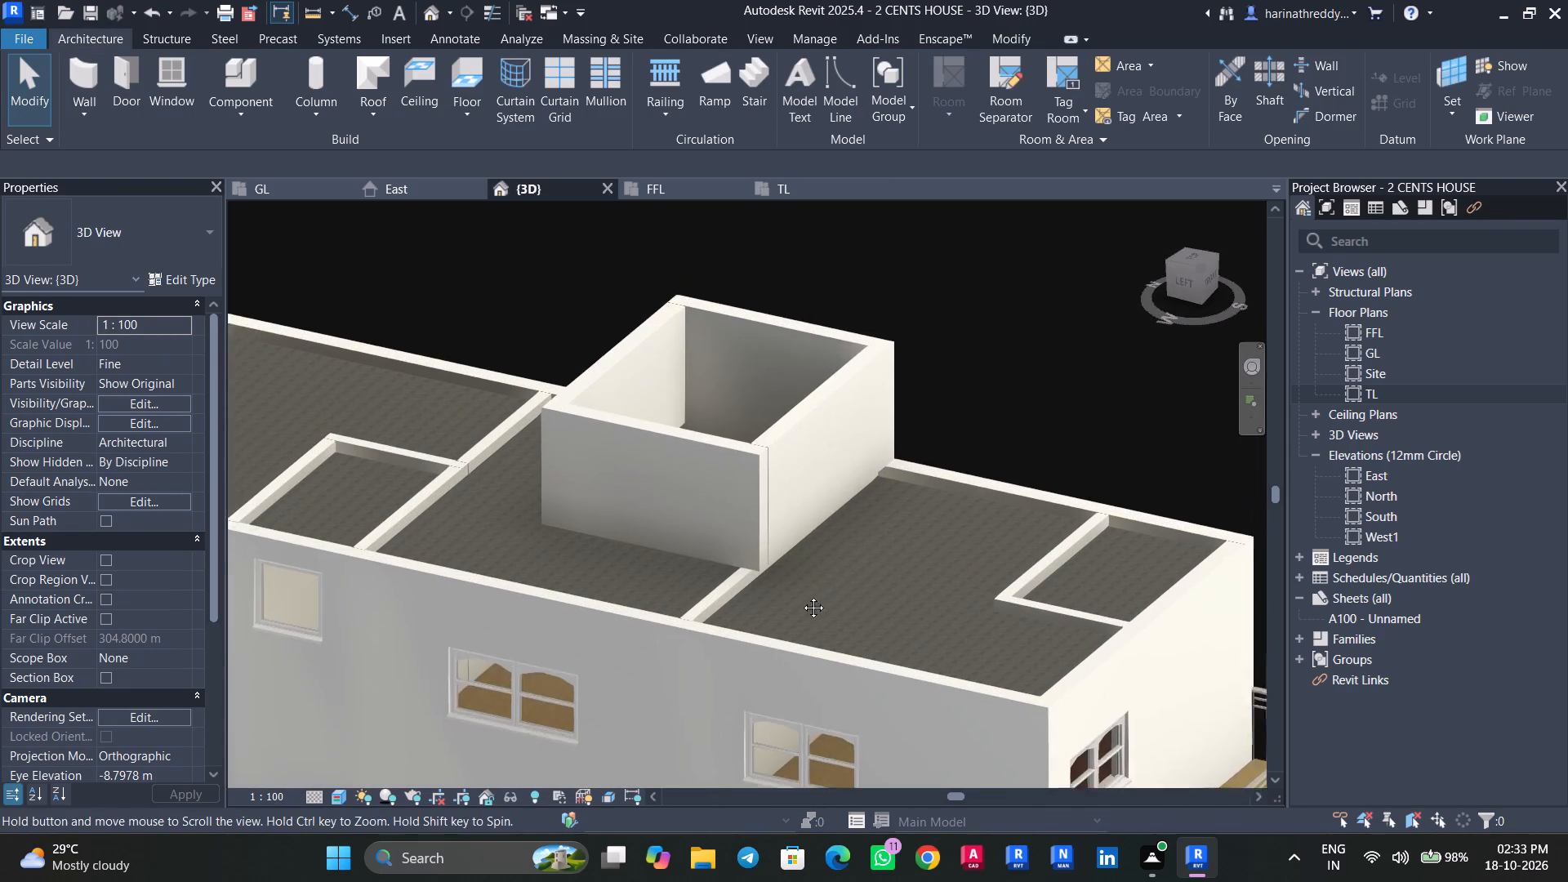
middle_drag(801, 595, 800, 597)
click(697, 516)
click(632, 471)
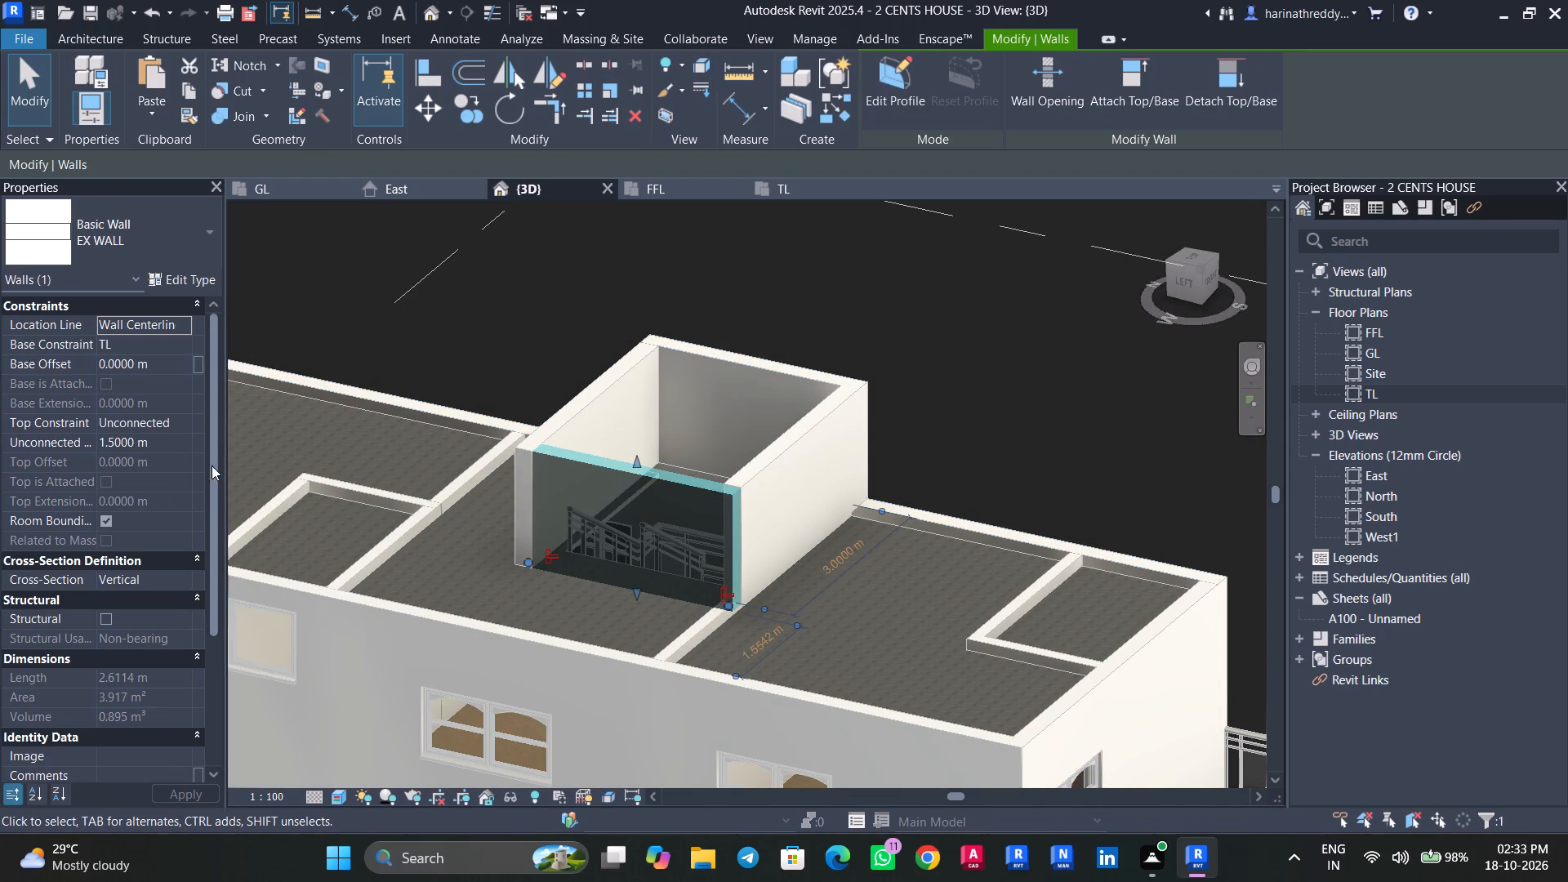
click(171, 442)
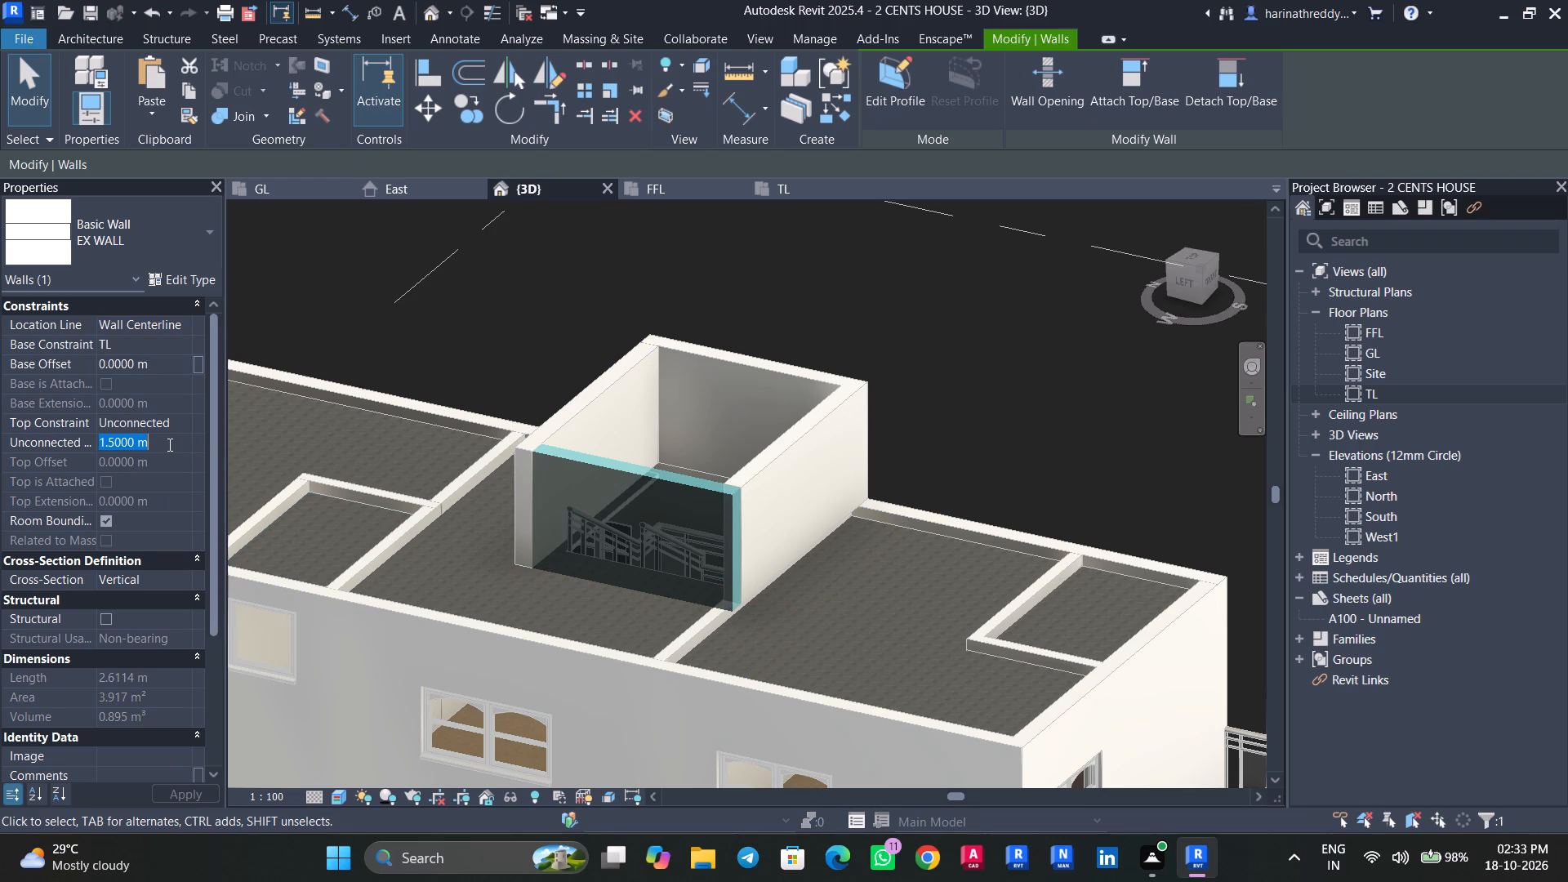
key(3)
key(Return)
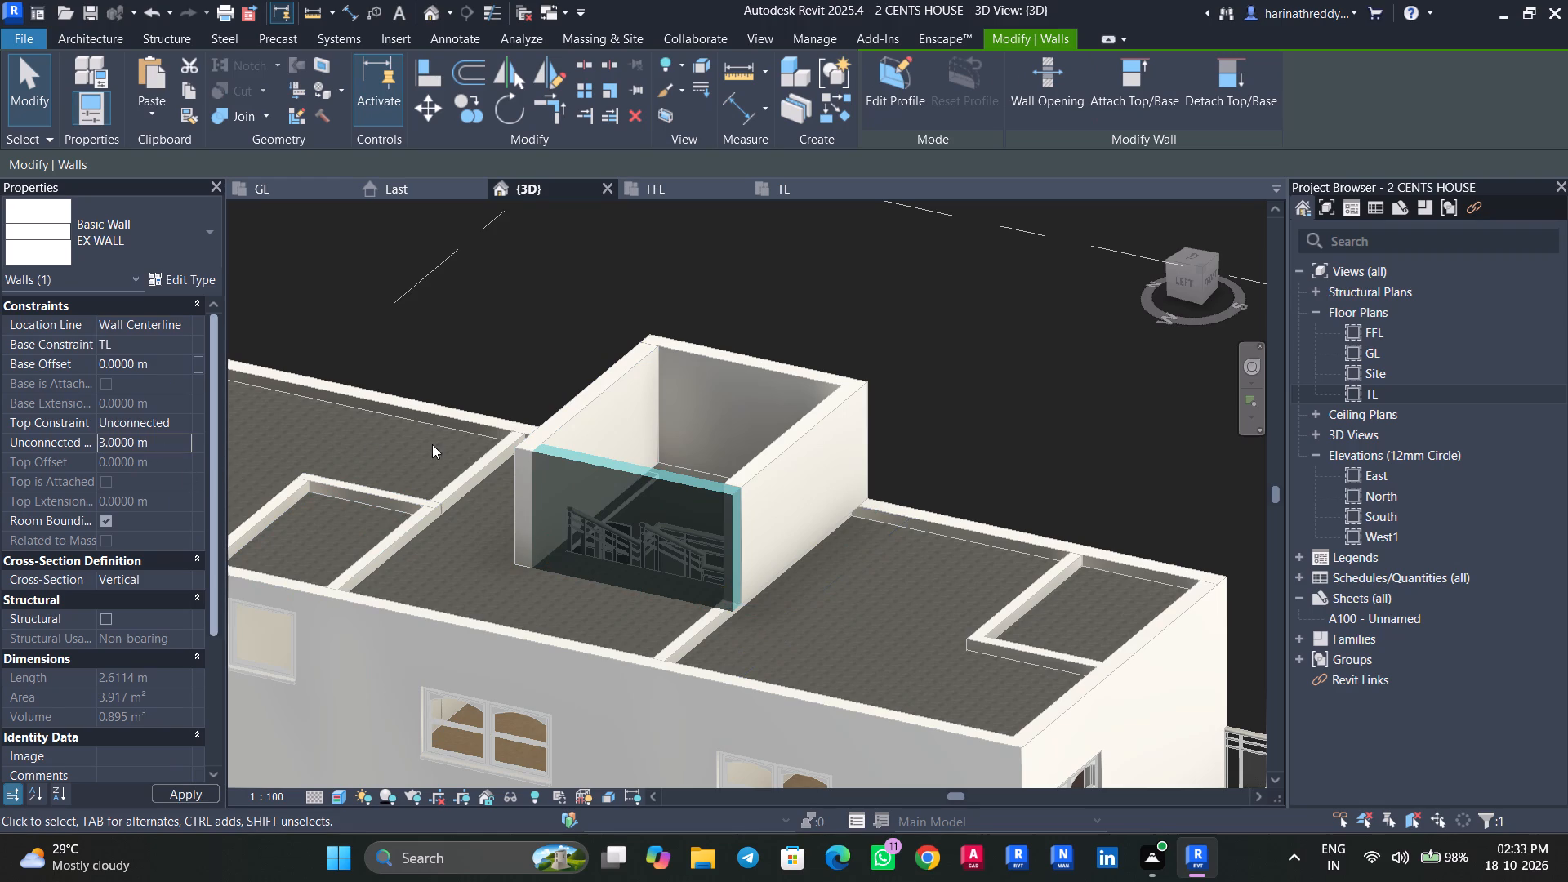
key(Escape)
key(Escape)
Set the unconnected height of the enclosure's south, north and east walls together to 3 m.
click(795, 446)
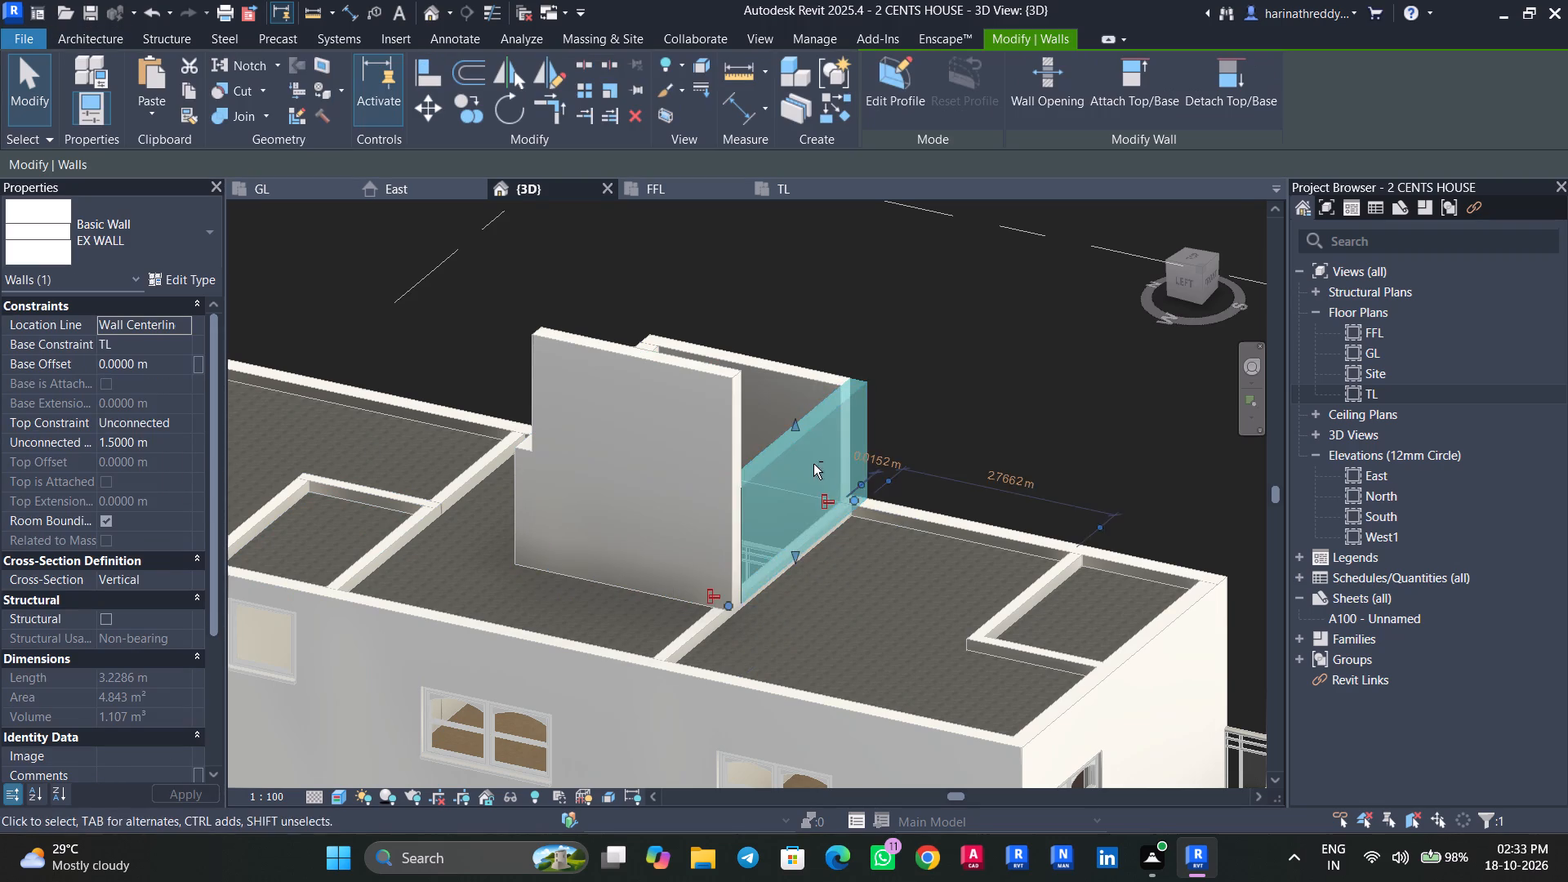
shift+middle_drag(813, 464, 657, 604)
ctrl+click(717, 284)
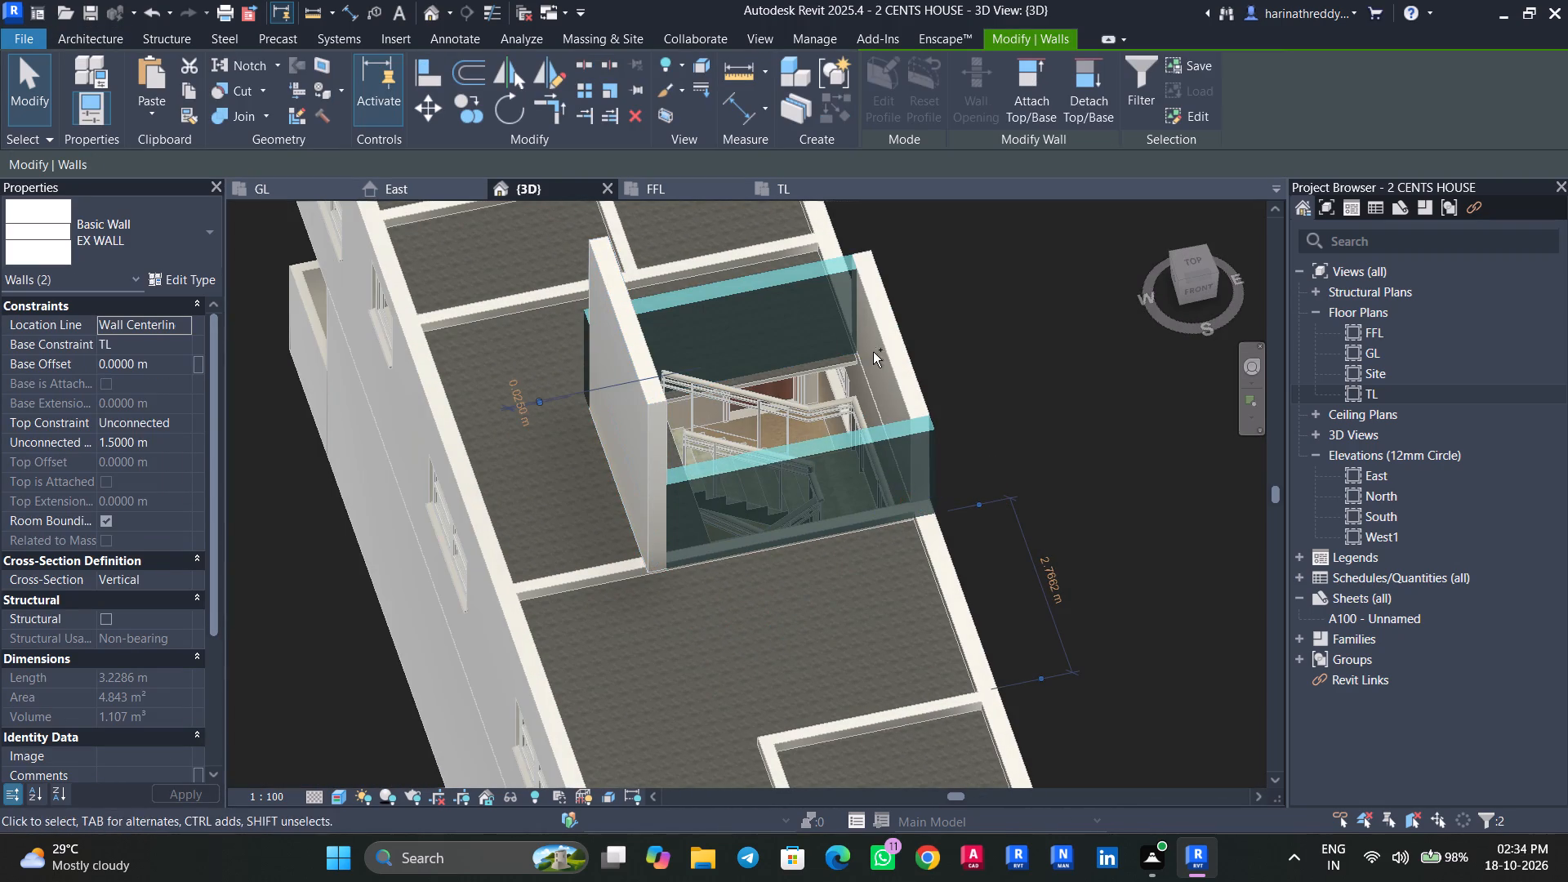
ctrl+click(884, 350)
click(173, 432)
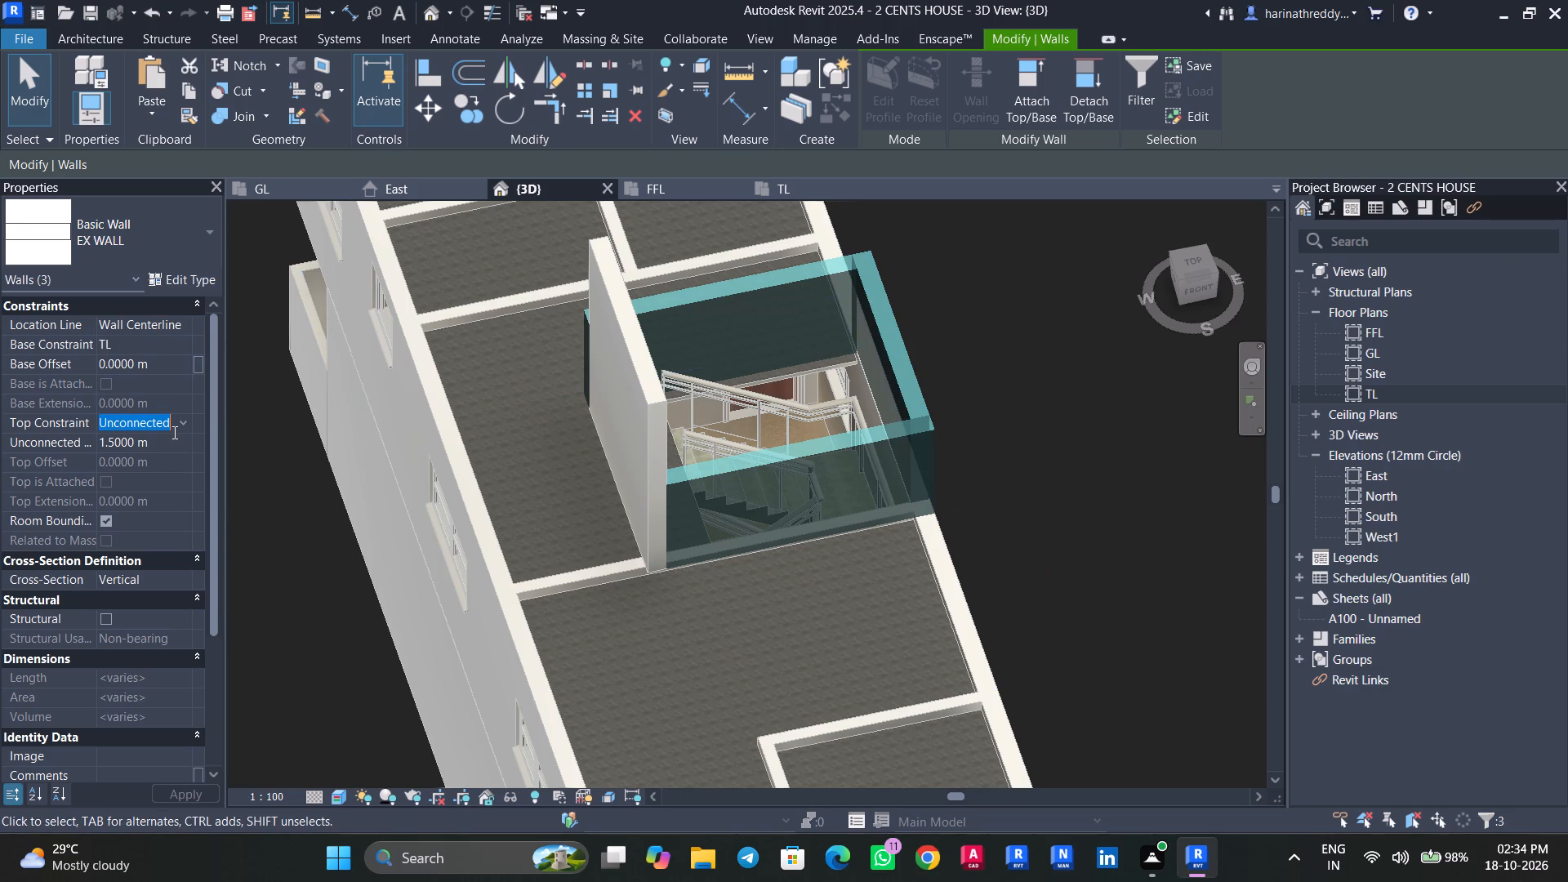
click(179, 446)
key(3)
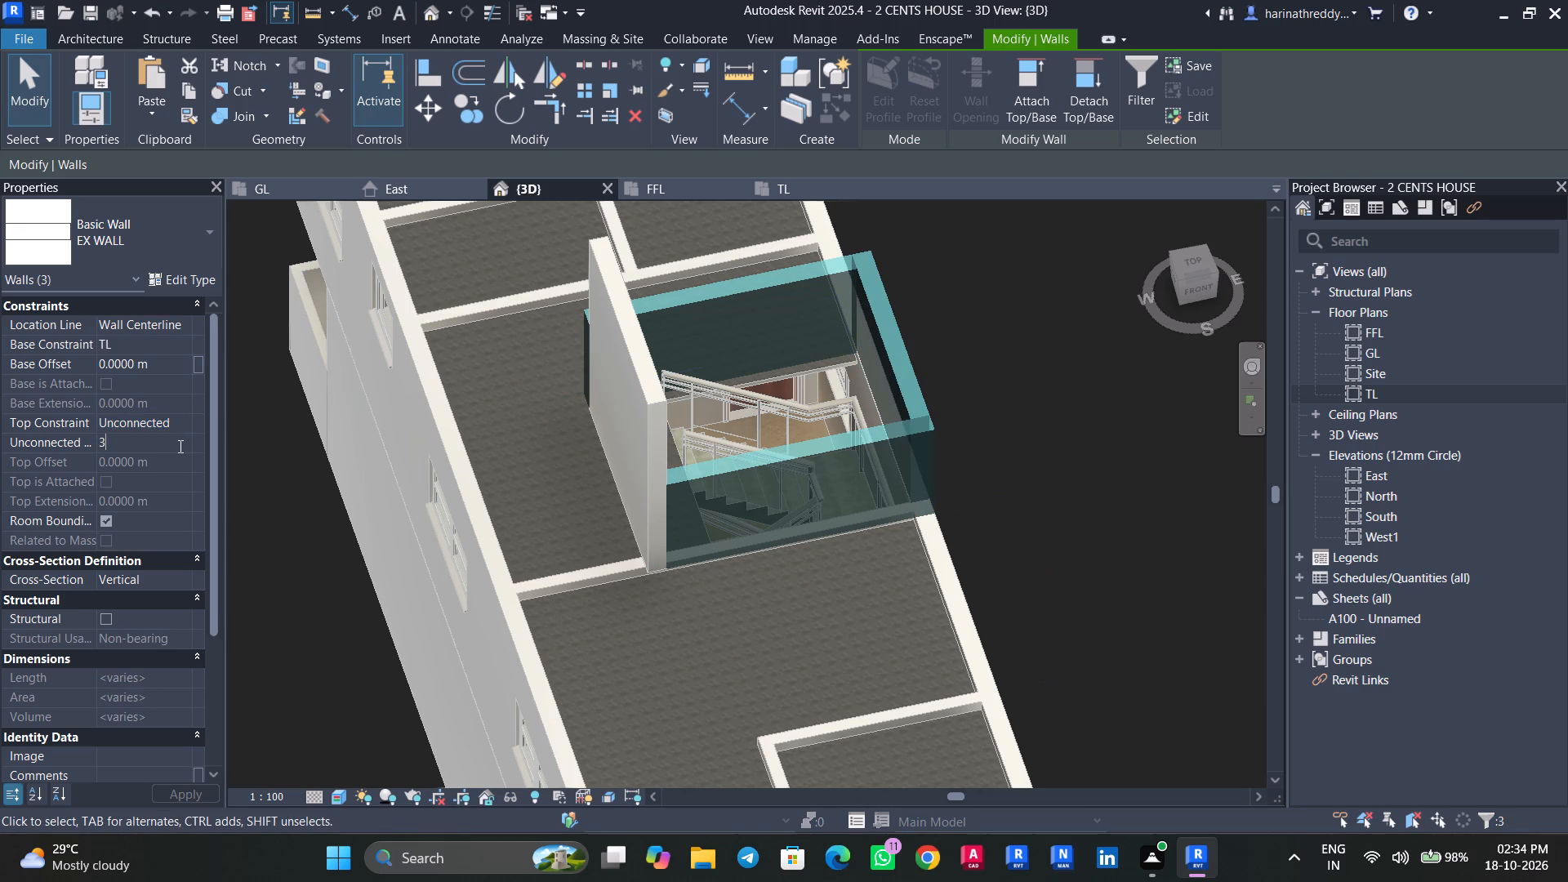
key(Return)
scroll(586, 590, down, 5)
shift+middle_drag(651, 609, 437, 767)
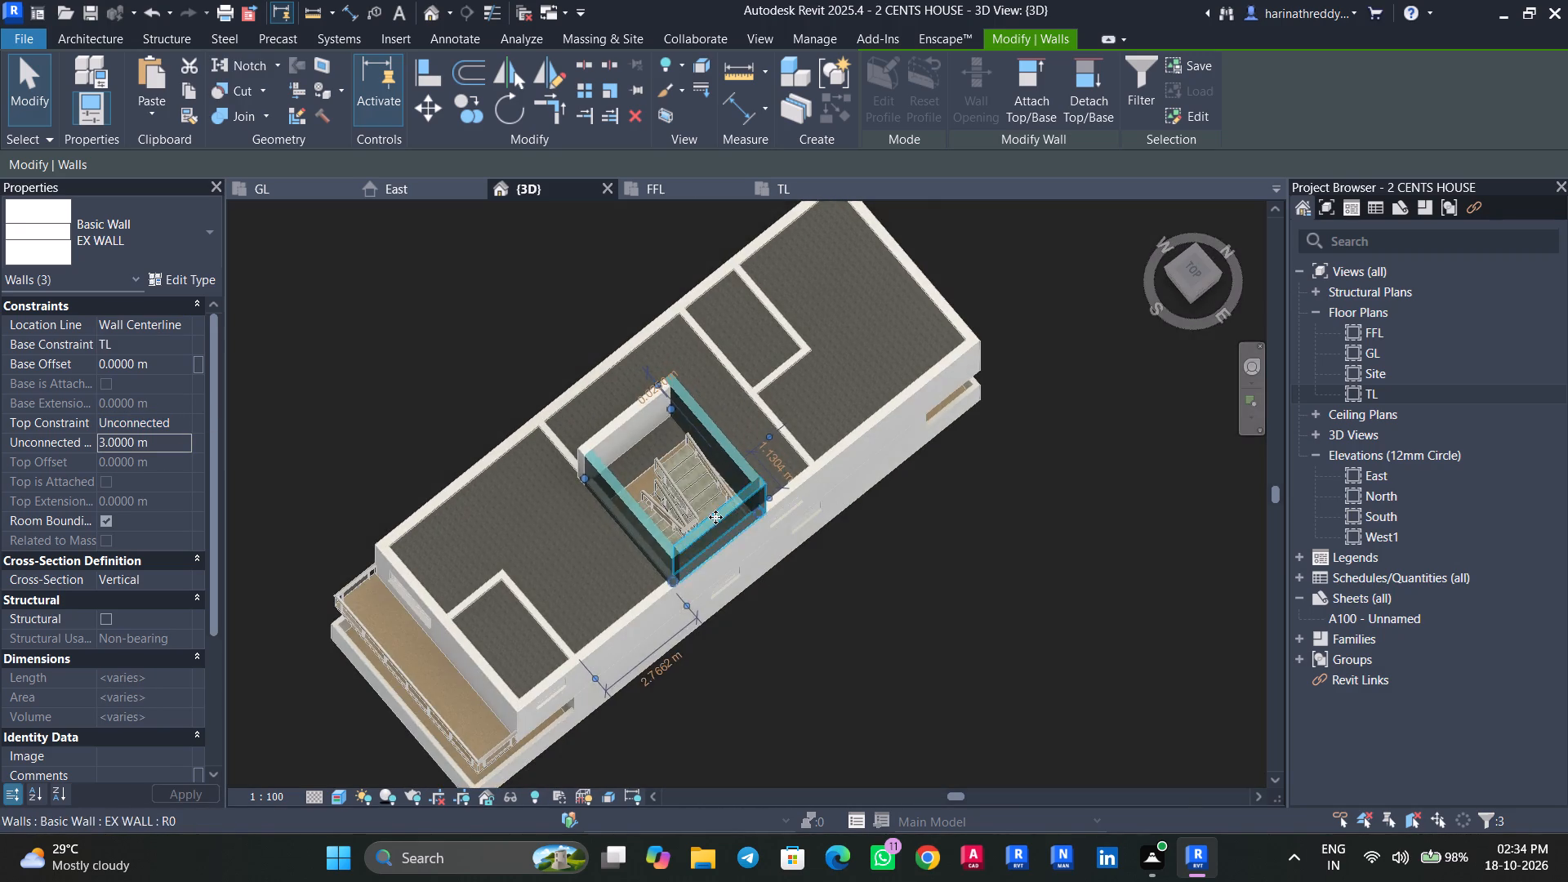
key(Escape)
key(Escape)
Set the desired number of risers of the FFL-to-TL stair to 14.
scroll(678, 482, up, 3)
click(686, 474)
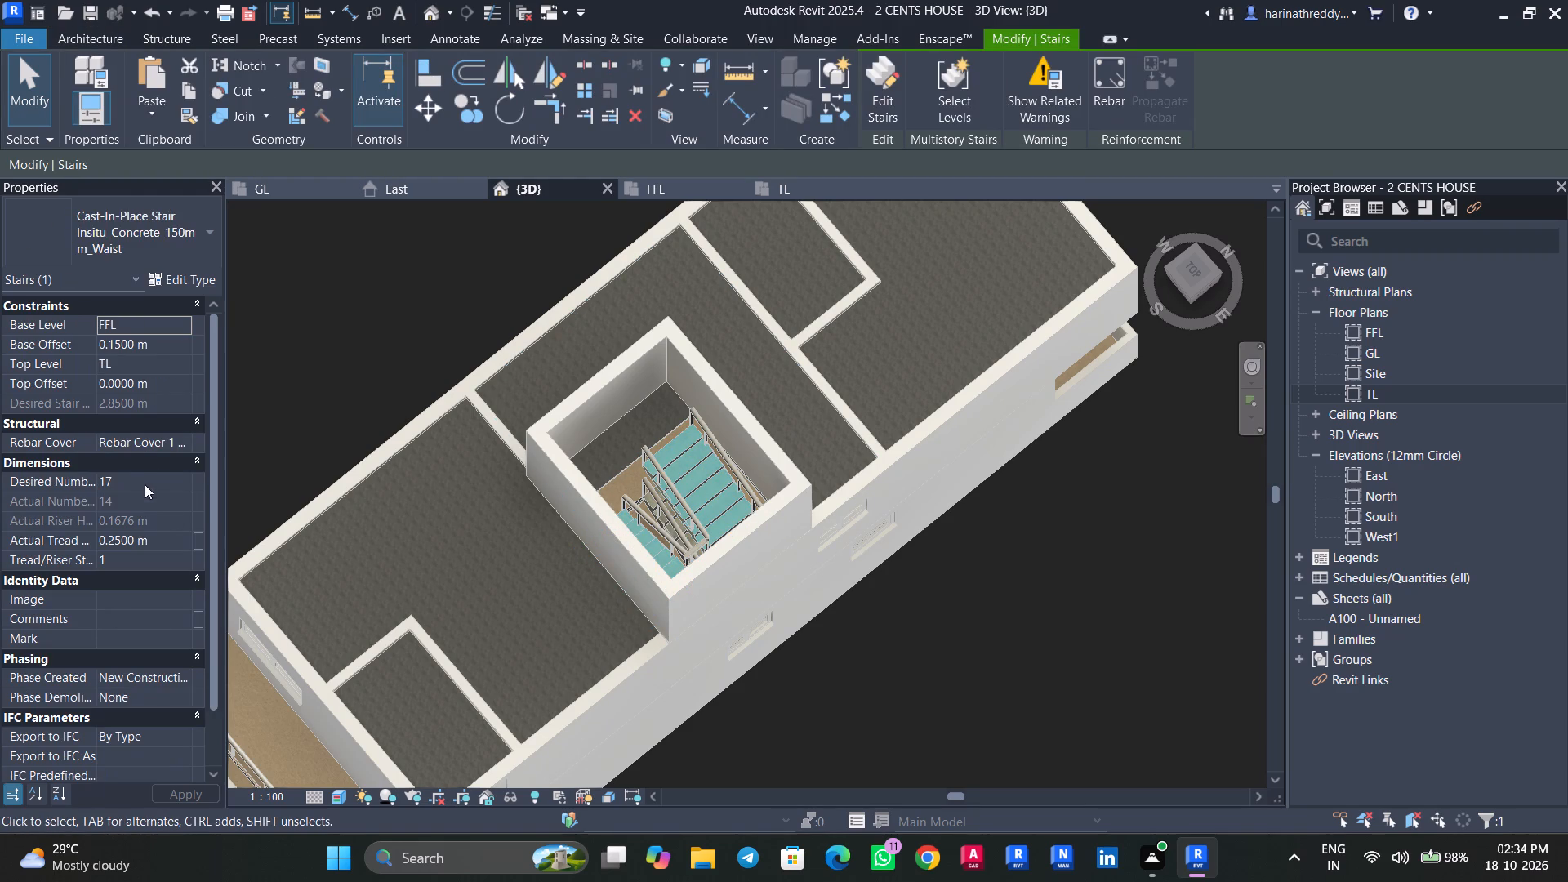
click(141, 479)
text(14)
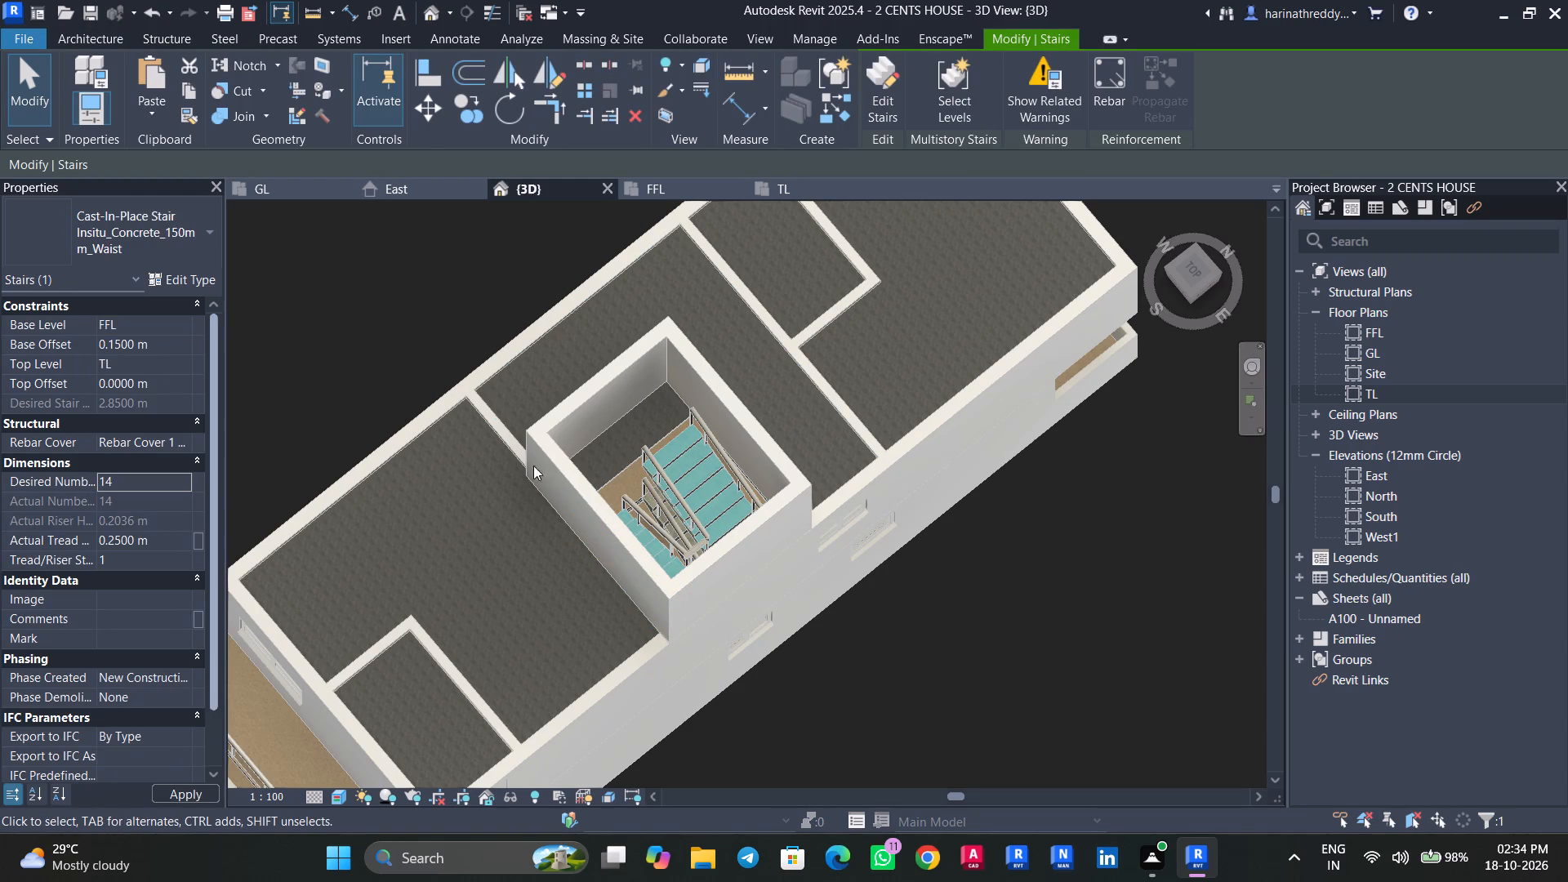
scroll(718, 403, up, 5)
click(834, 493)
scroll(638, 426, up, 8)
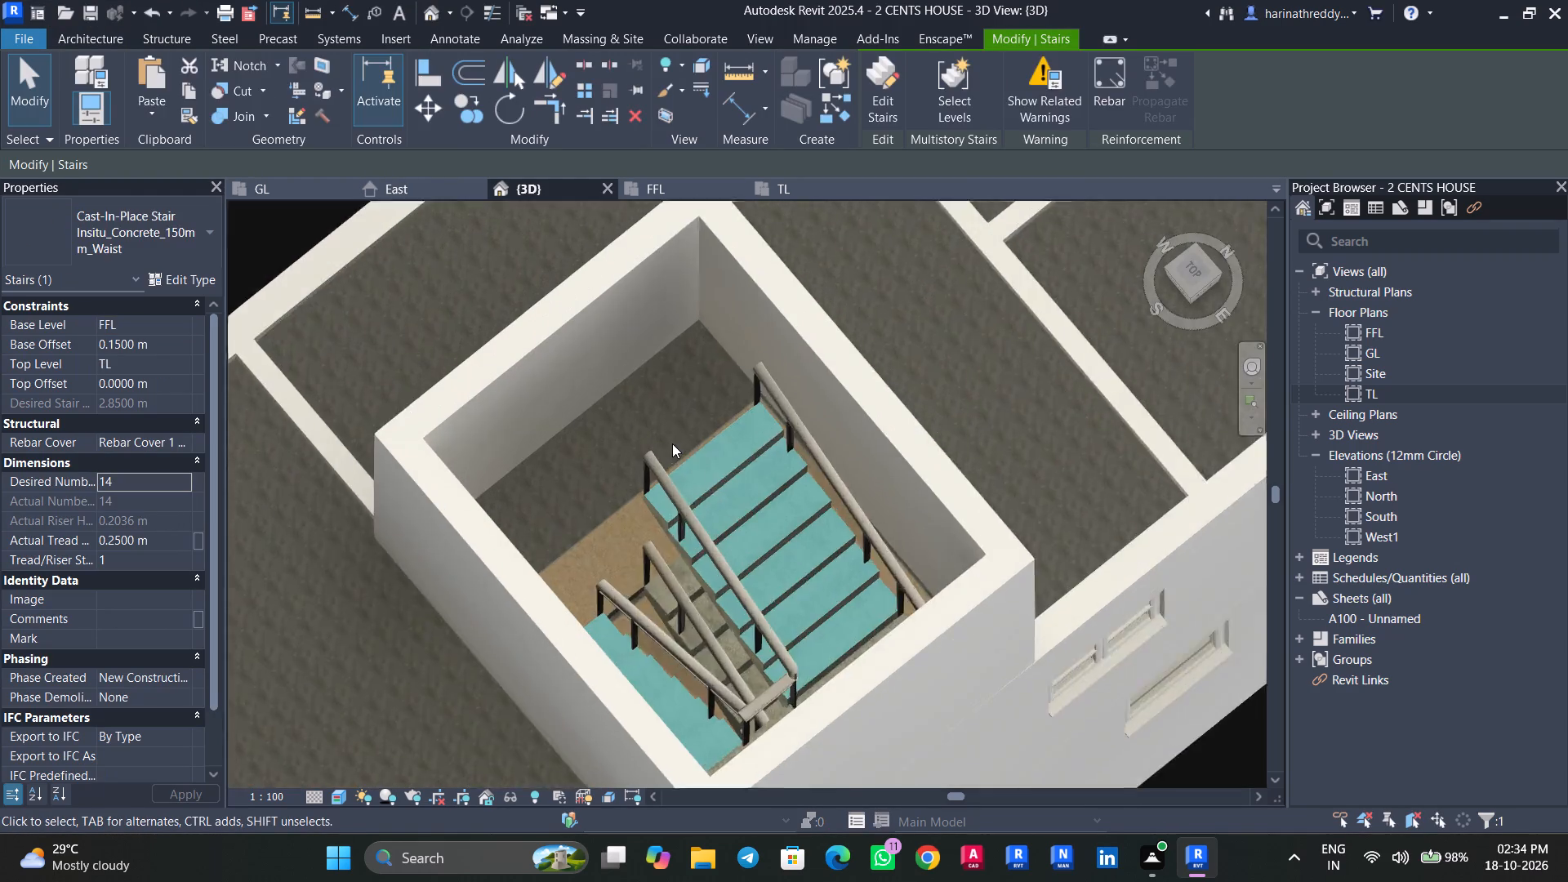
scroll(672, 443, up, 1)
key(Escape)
Examine in 3D how the stair sits inside its enclosure and how the enclosure rises above the house.
shift+middle_drag(764, 510, 980, 444)
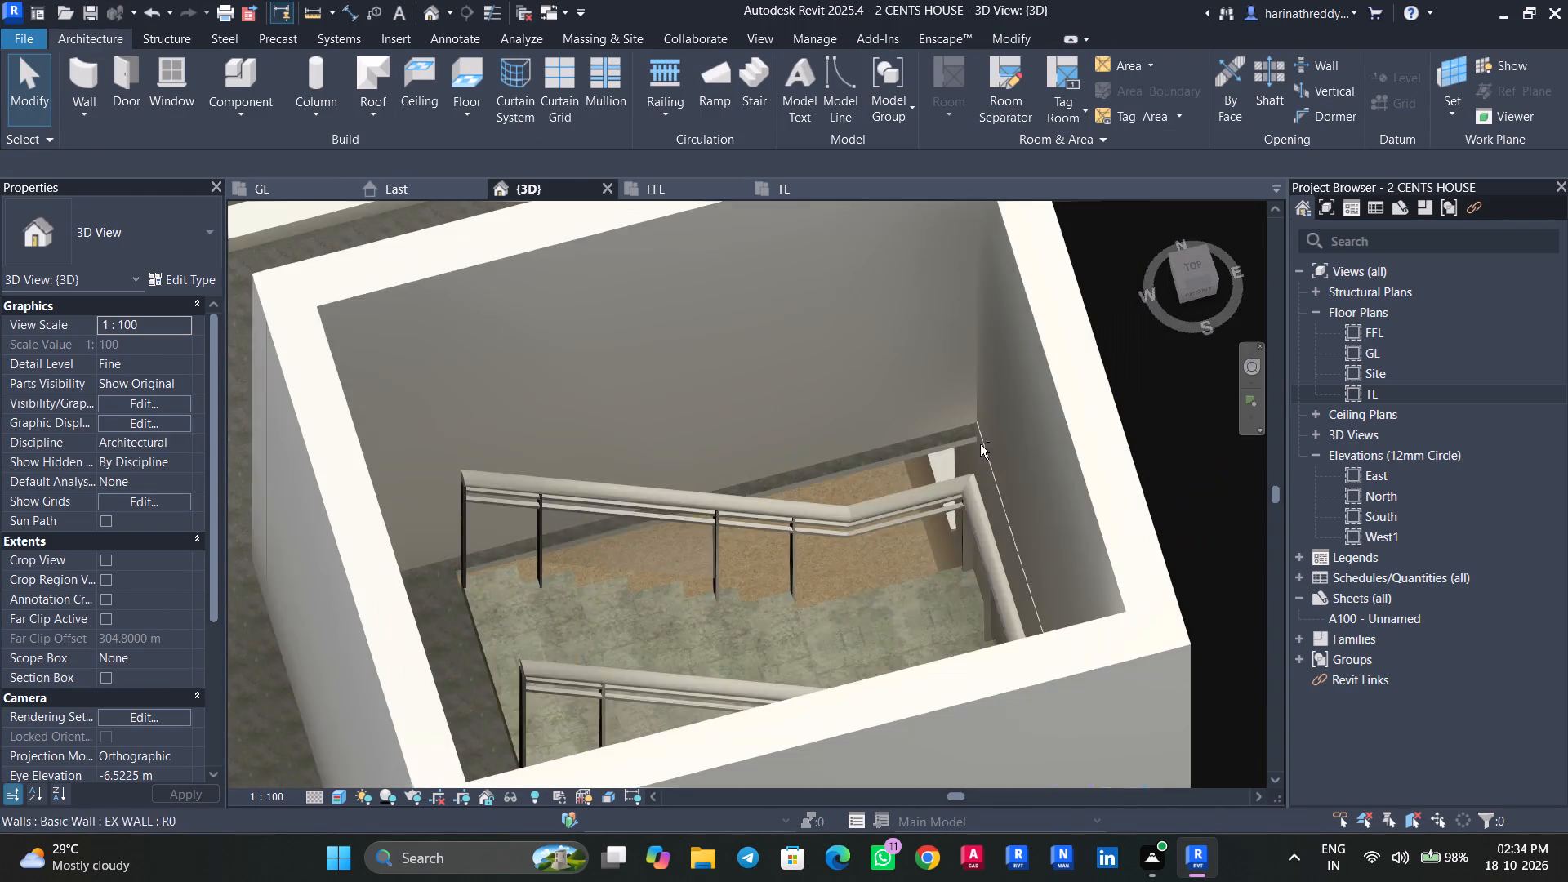
scroll(465, 599, down, 4)
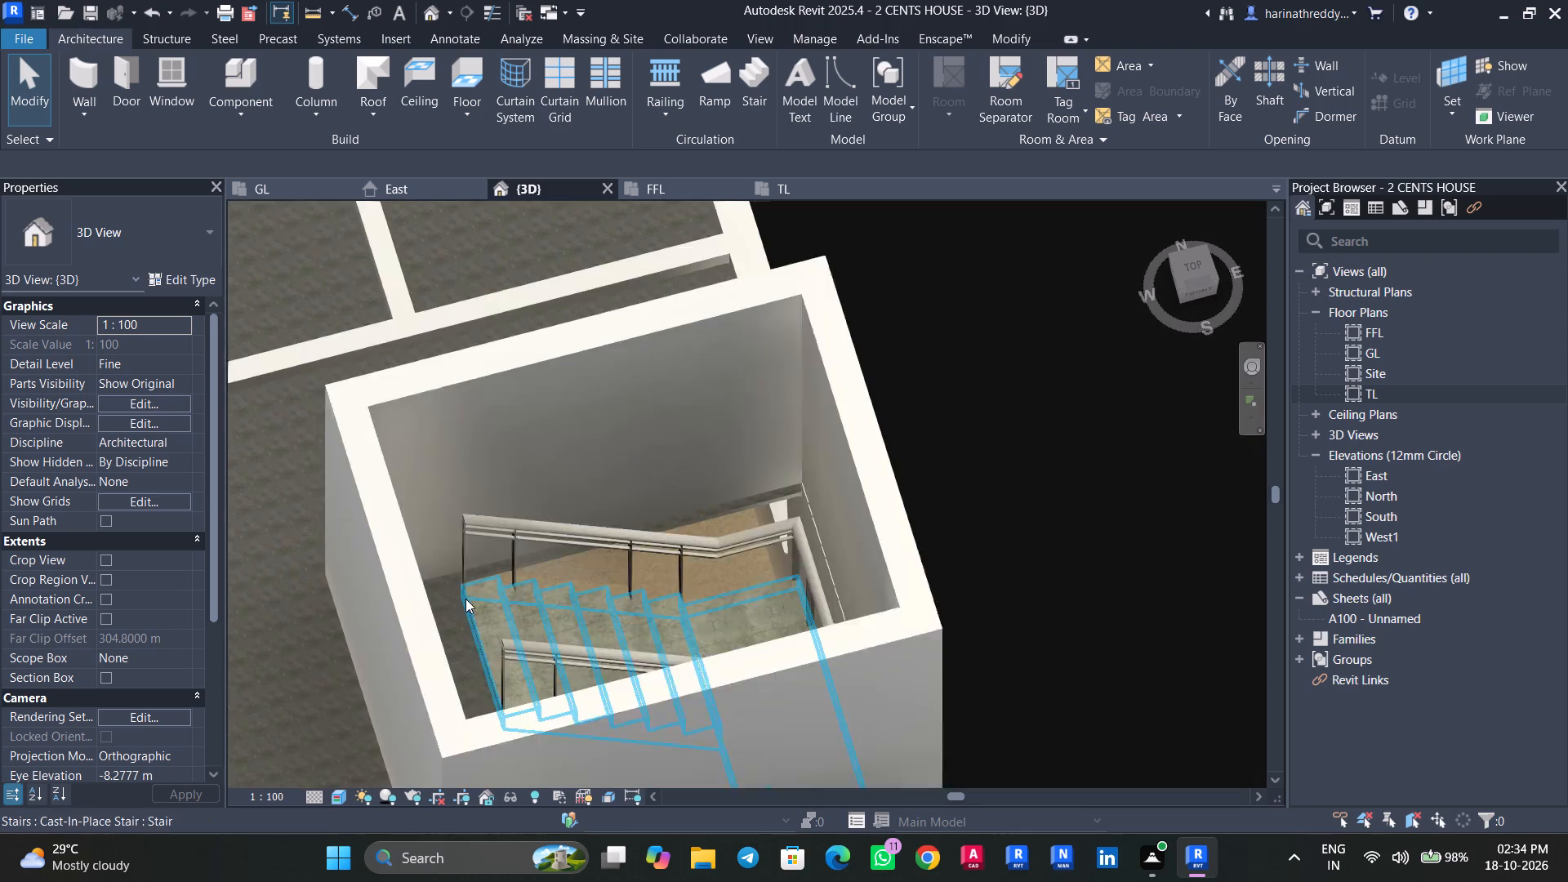
scroll(465, 599, down, 1)
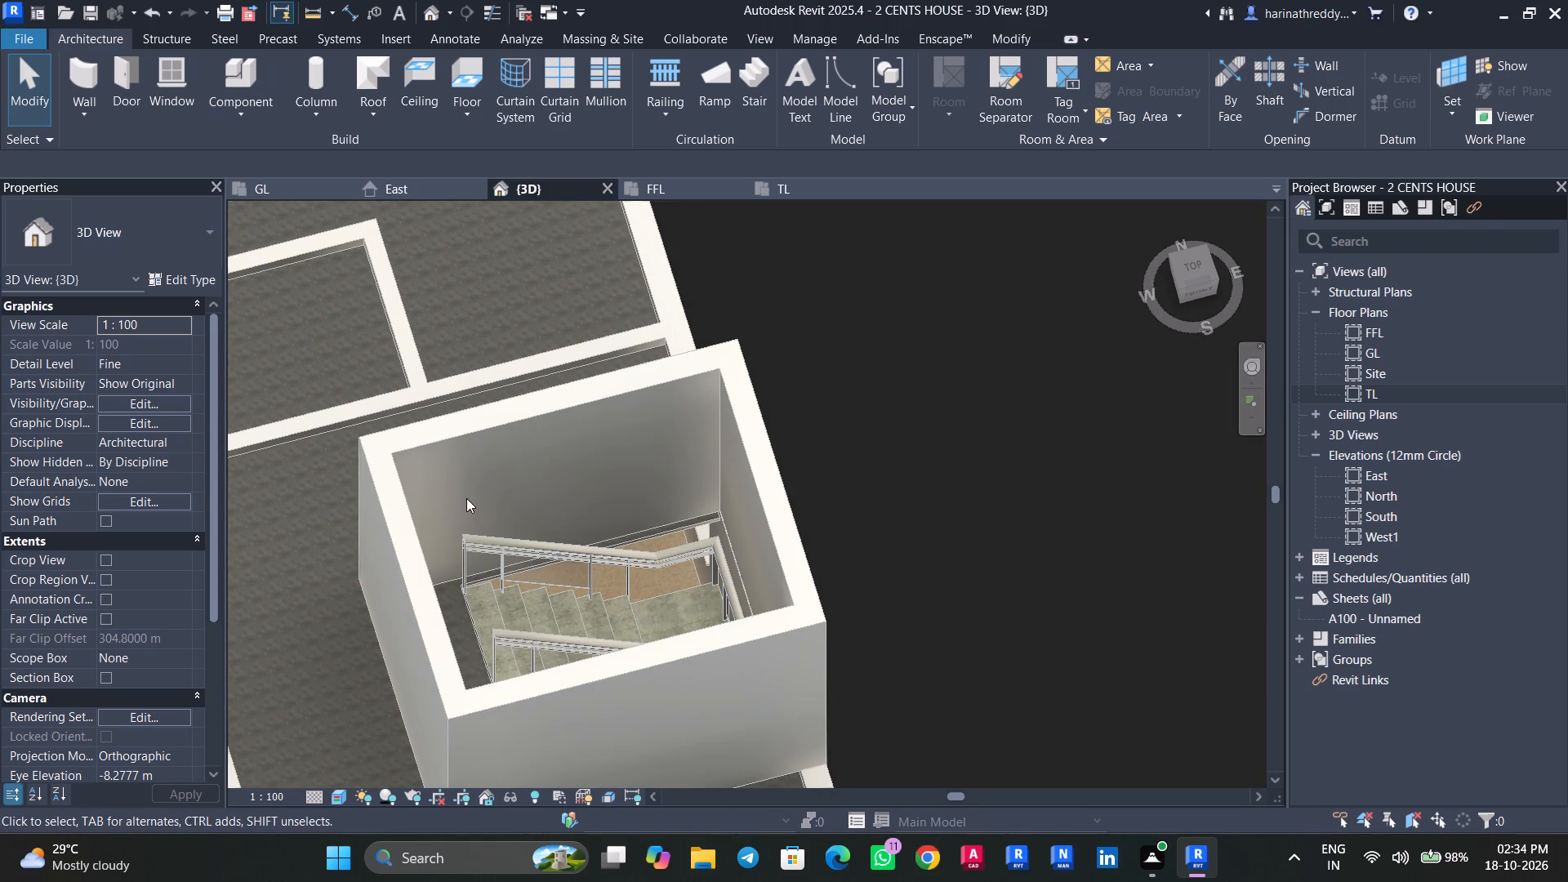
scroll(466, 498, down, 5)
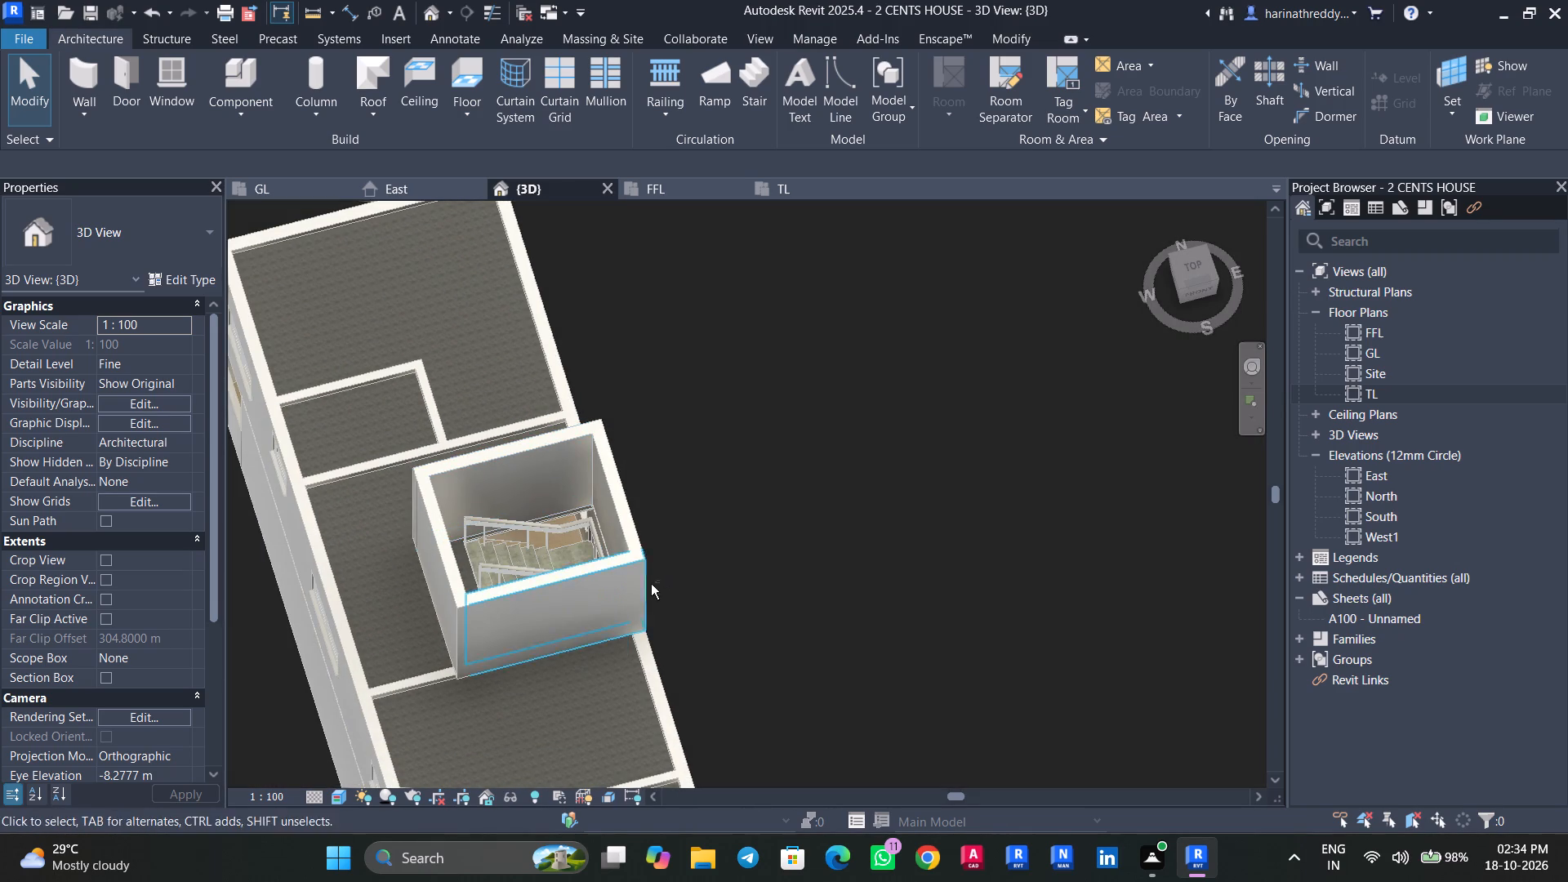
shift+middle_drag(664, 584, 588, 316)
scroll(630, 341, down, 3)
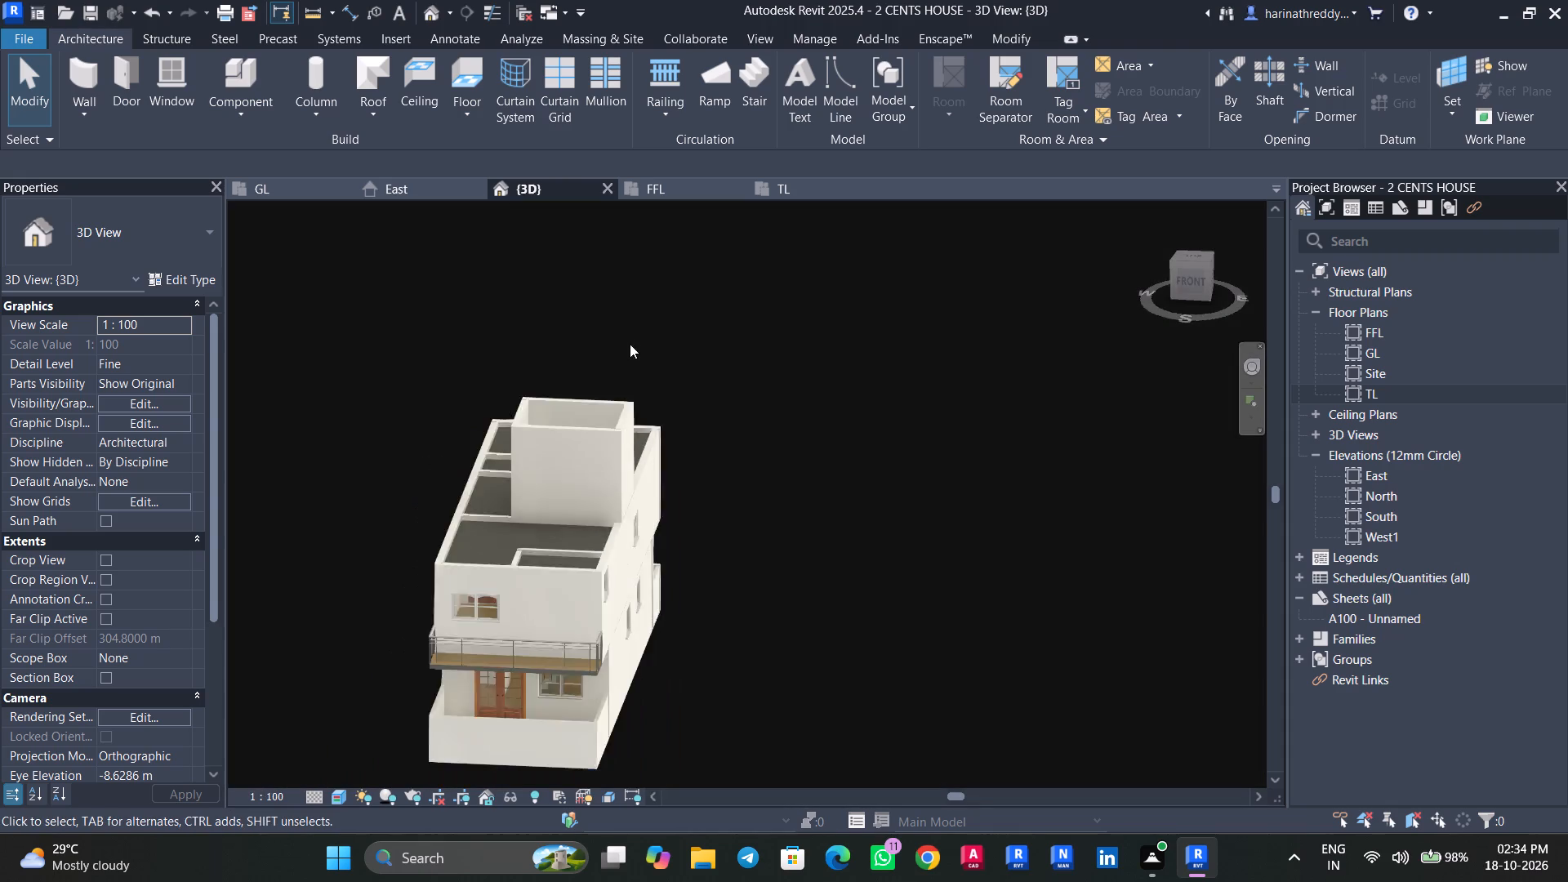
scroll(630, 344, down, 4)
shift+middle_drag(688, 397, 697, 332)
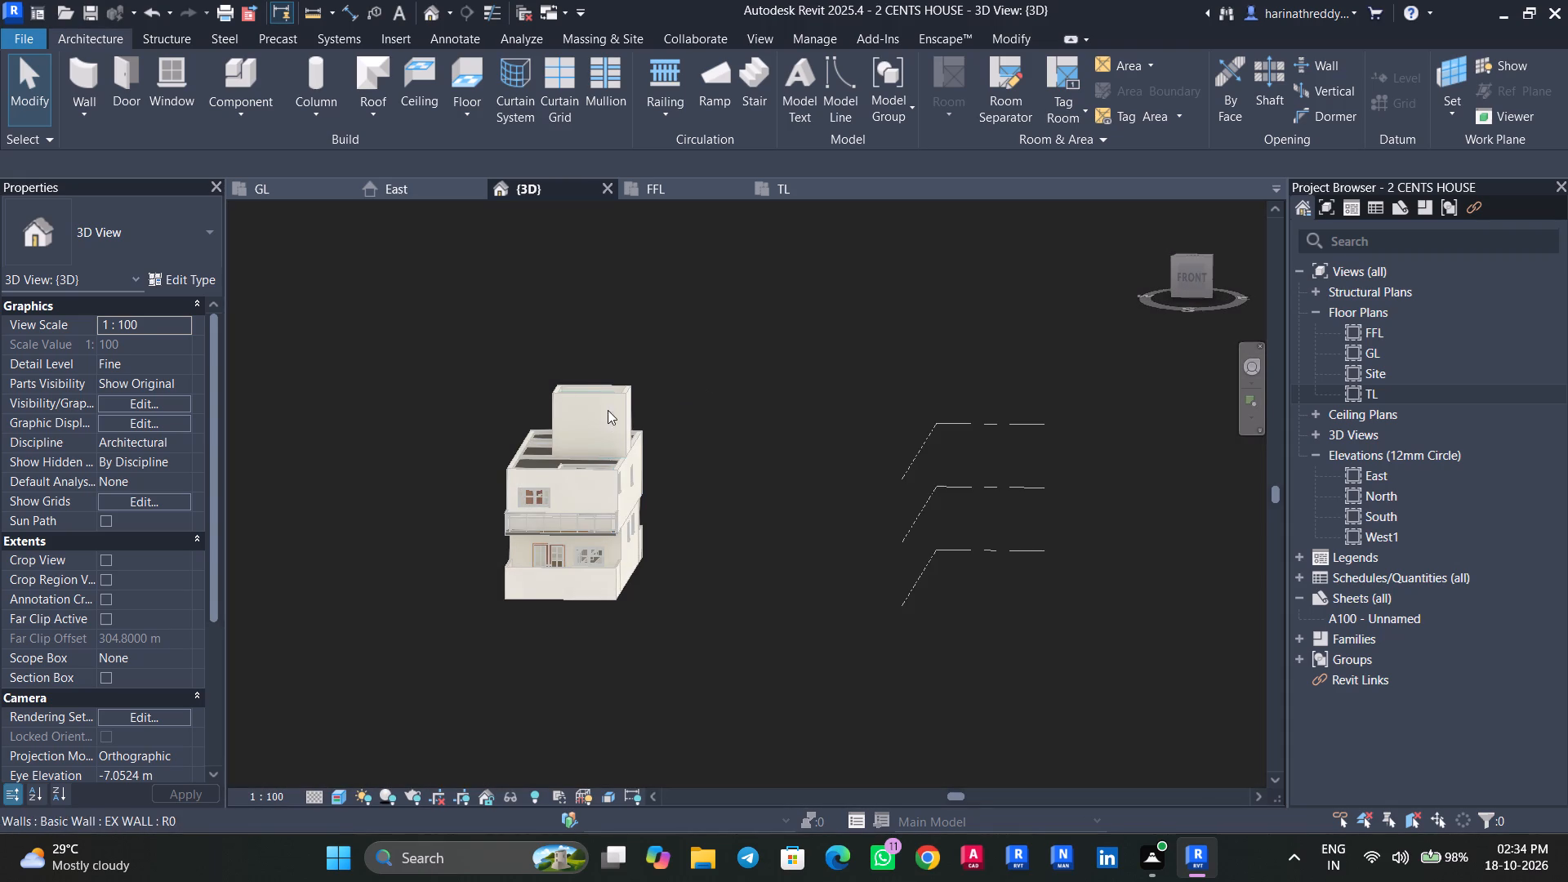
Delete all four EX WALL walls enclosing the stair at terrace level.
click(605, 390)
scroll(592, 399, up, 3)
shift+middle_drag(607, 484, 649, 714)
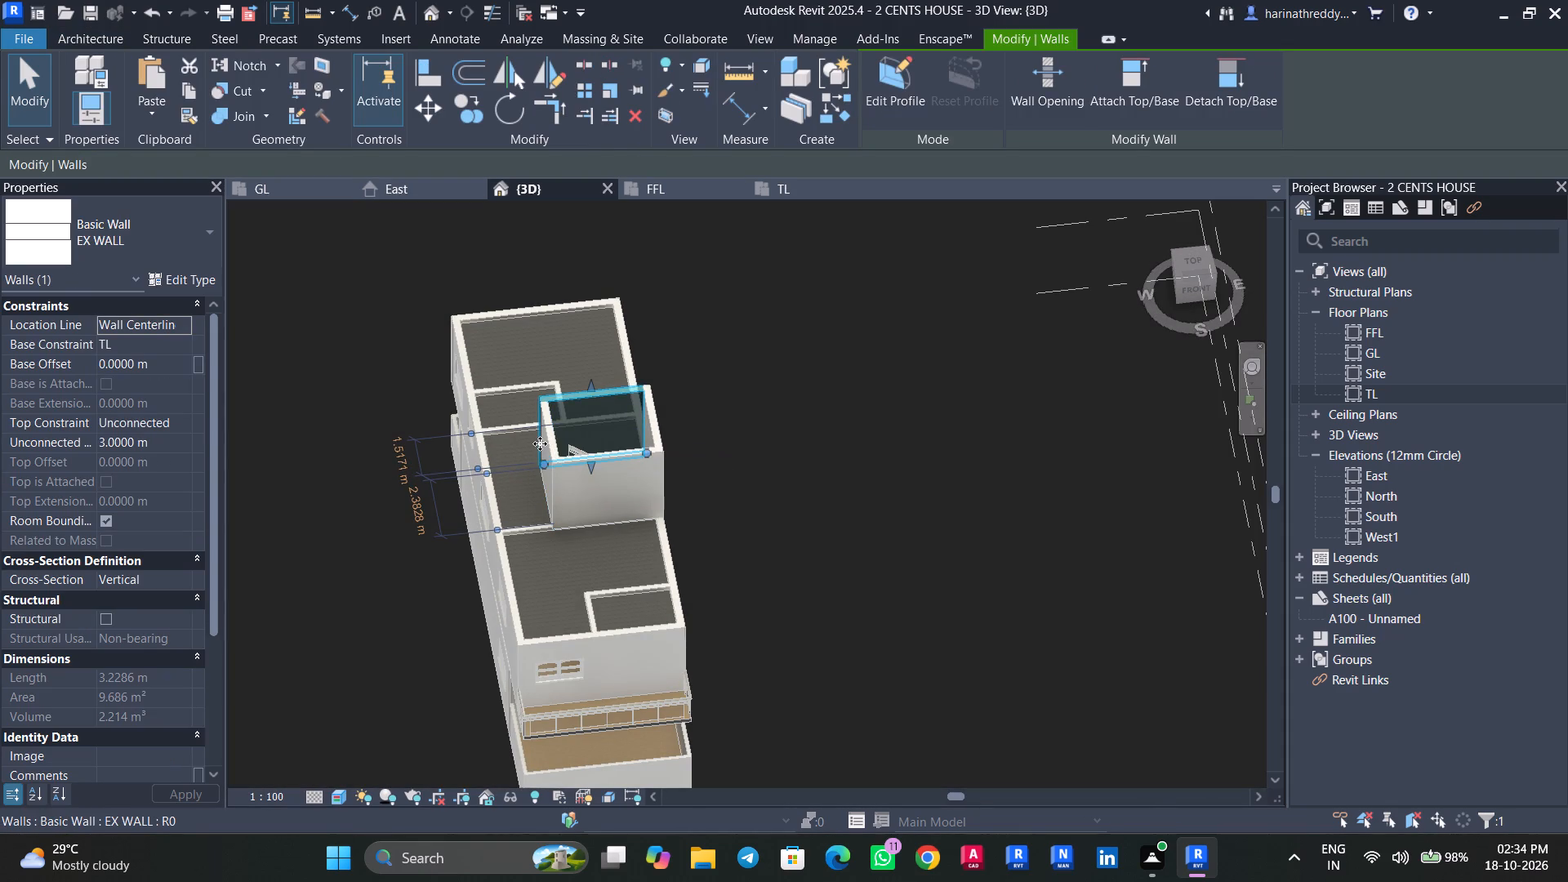
scroll(539, 444, up, 6)
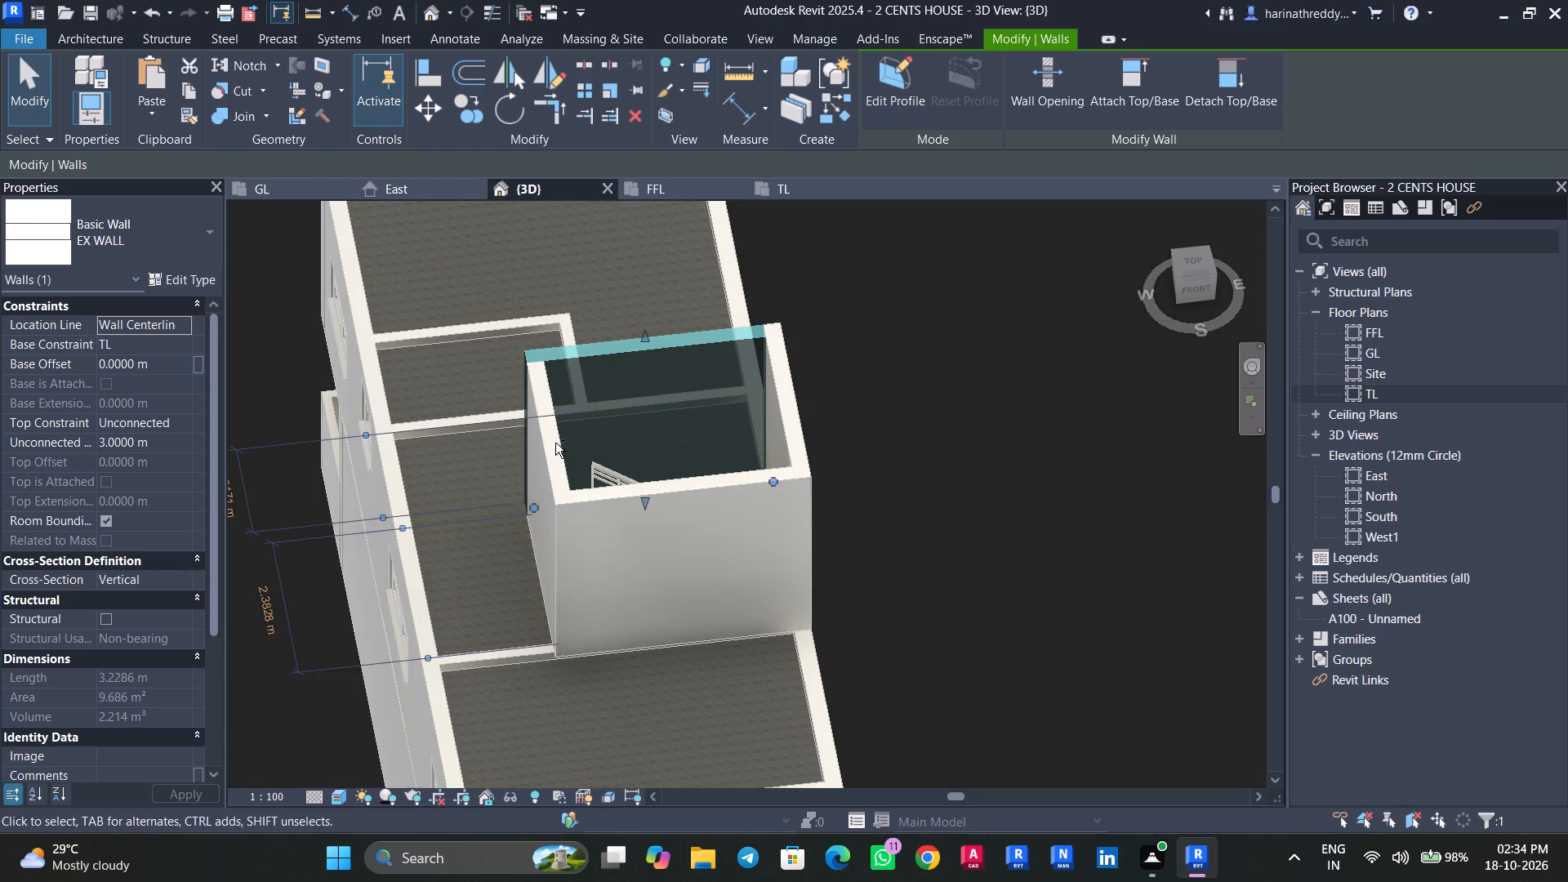
ctrl+click(555, 443)
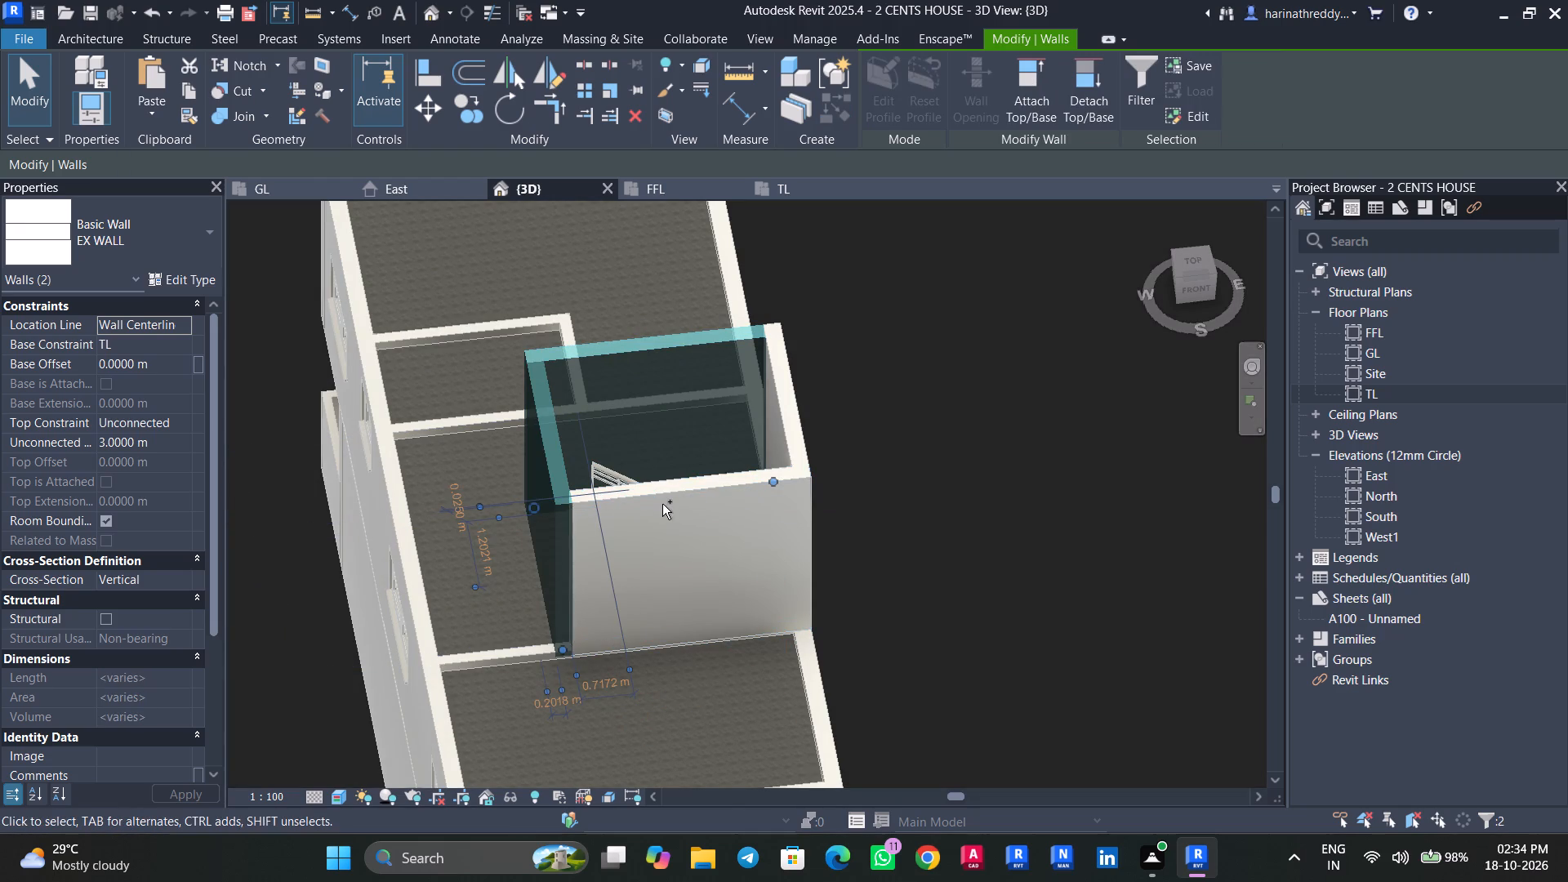
ctrl+scroll(630, 506, up, 3)
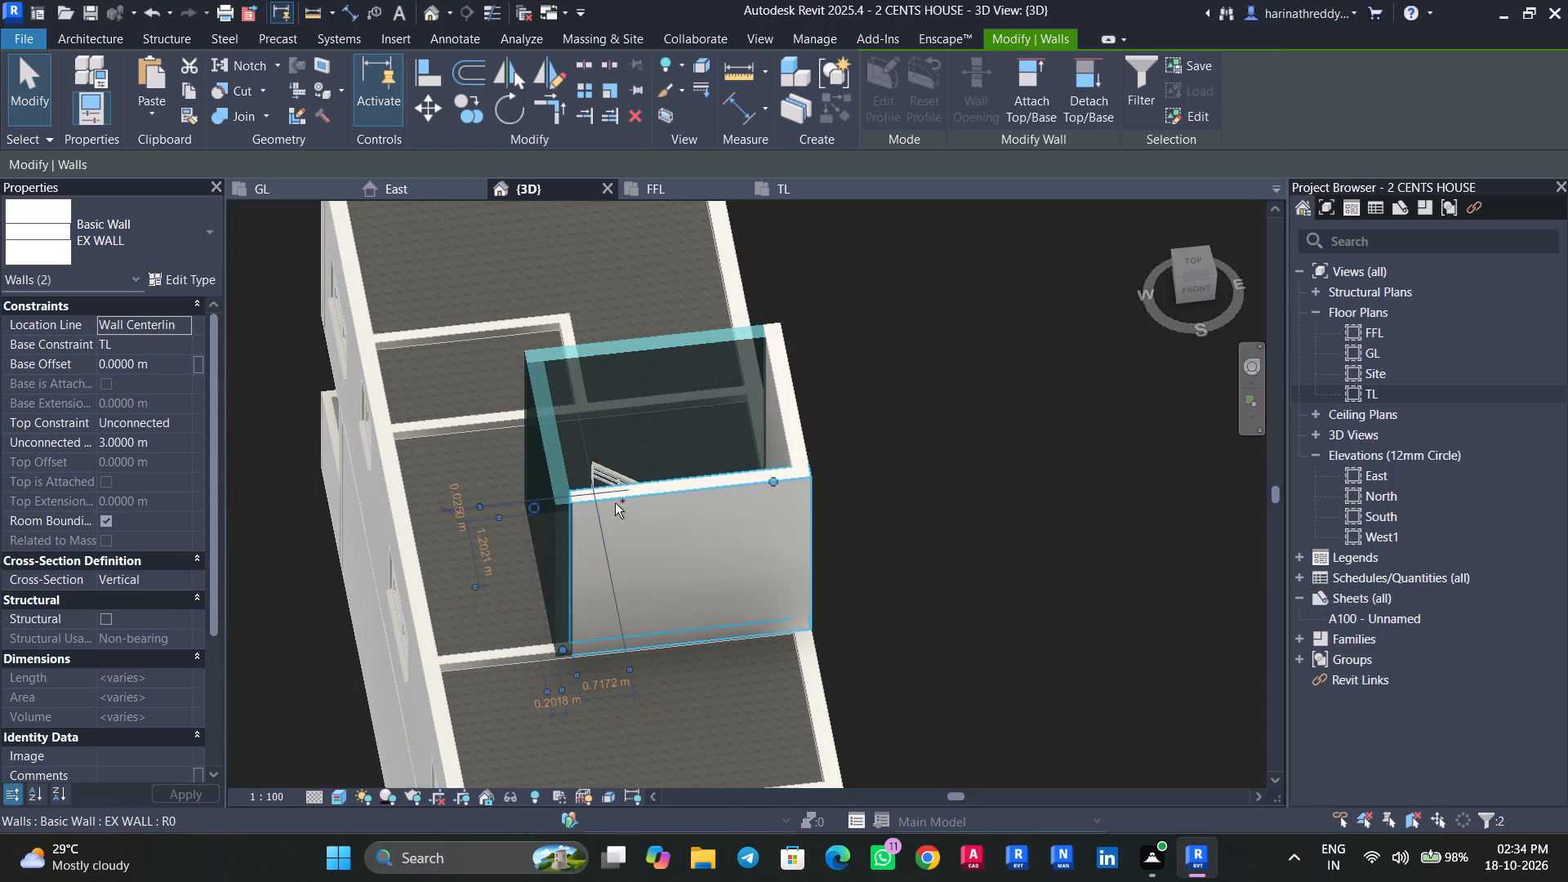
ctrl+click(617, 507)
ctrl+click(790, 414)
key(Delete)
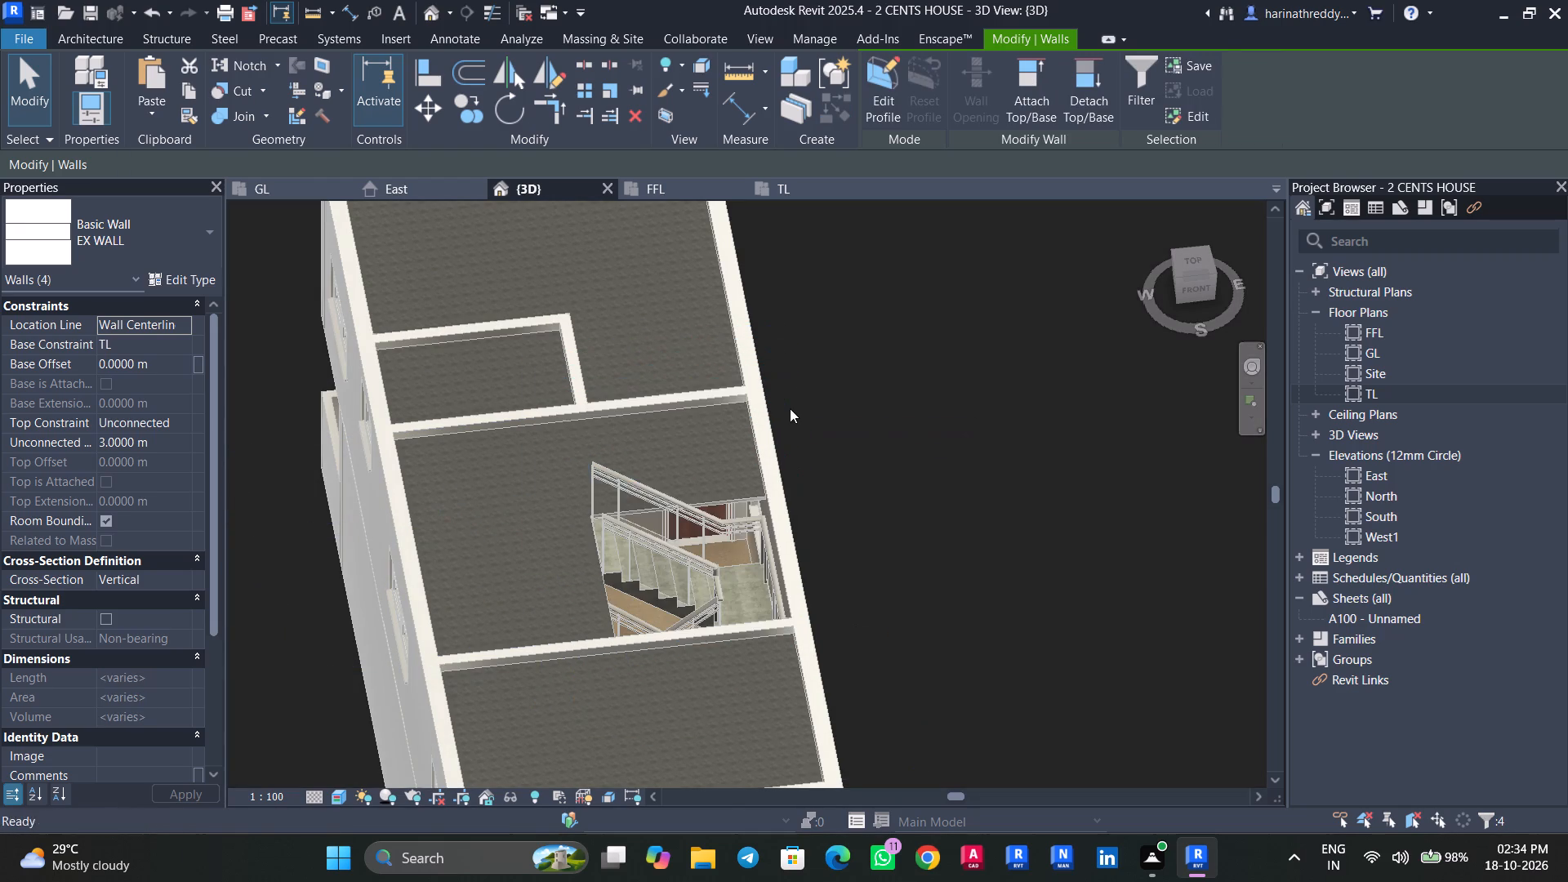
Delete the cast-in-place concrete stair that runs from FFL to TL.
click(620, 538)
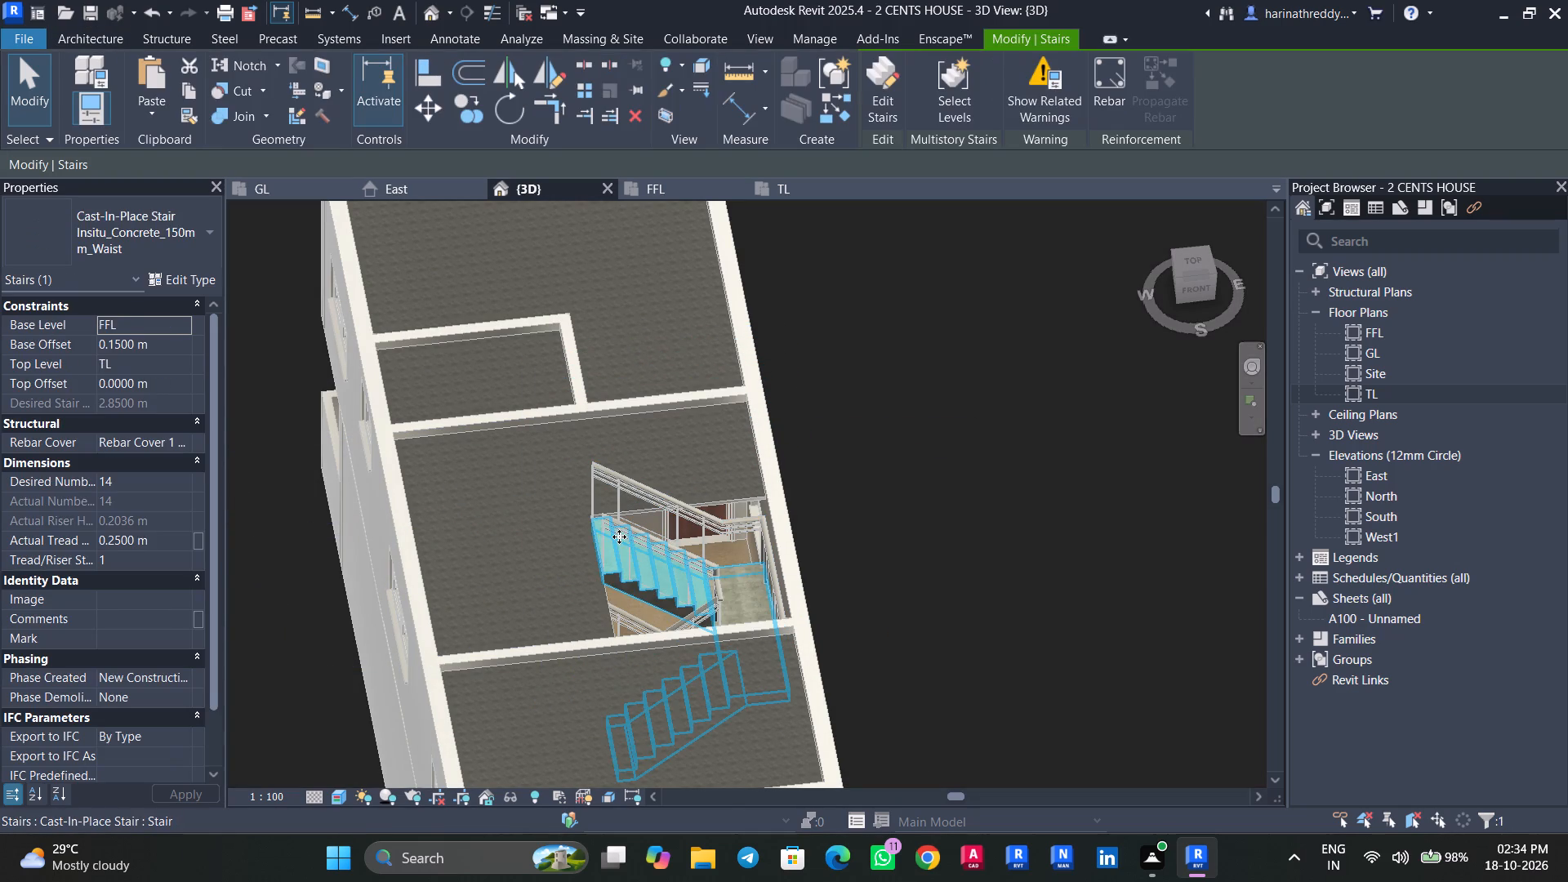
key(Delete)
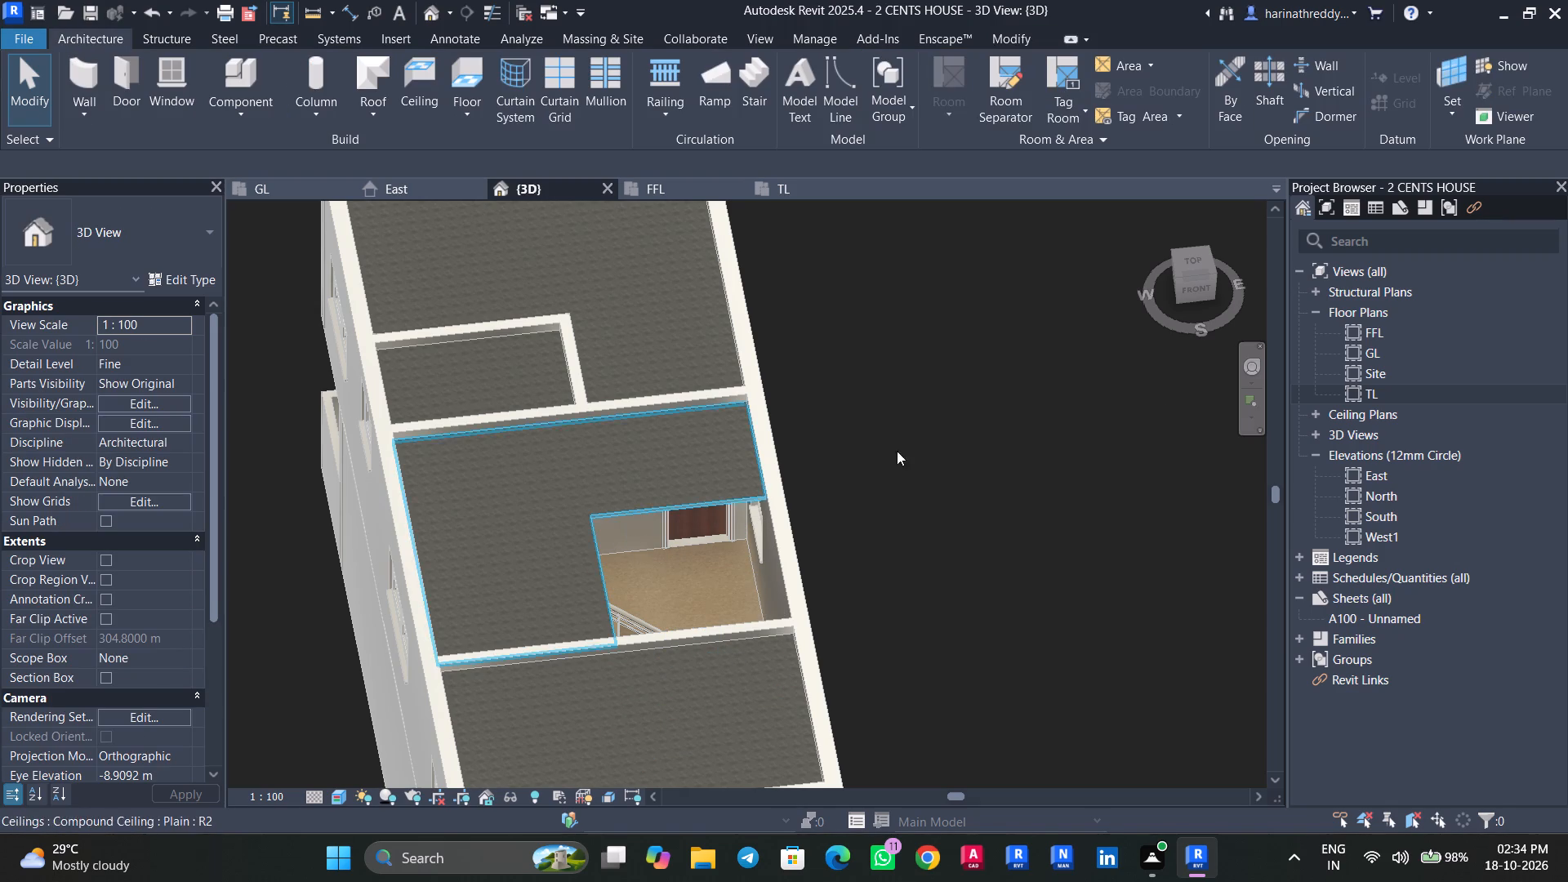
Hide the elevation marker category in the TL floor plan.
double_click(1401, 397)
scroll(498, 498, down, 6)
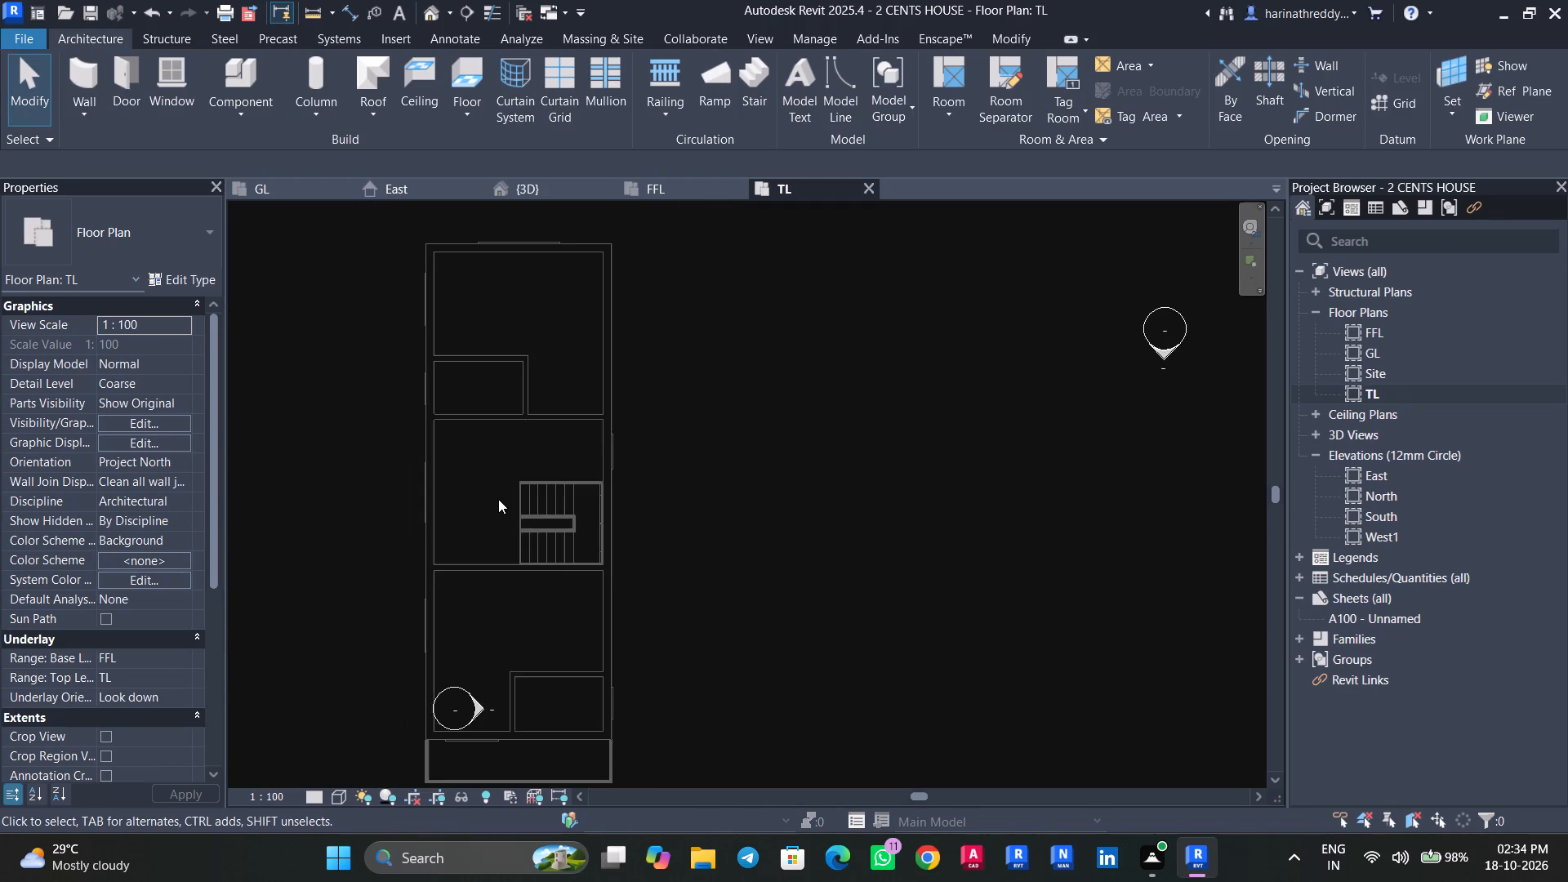
middle_drag(498, 499, 558, 432)
click(514, 604)
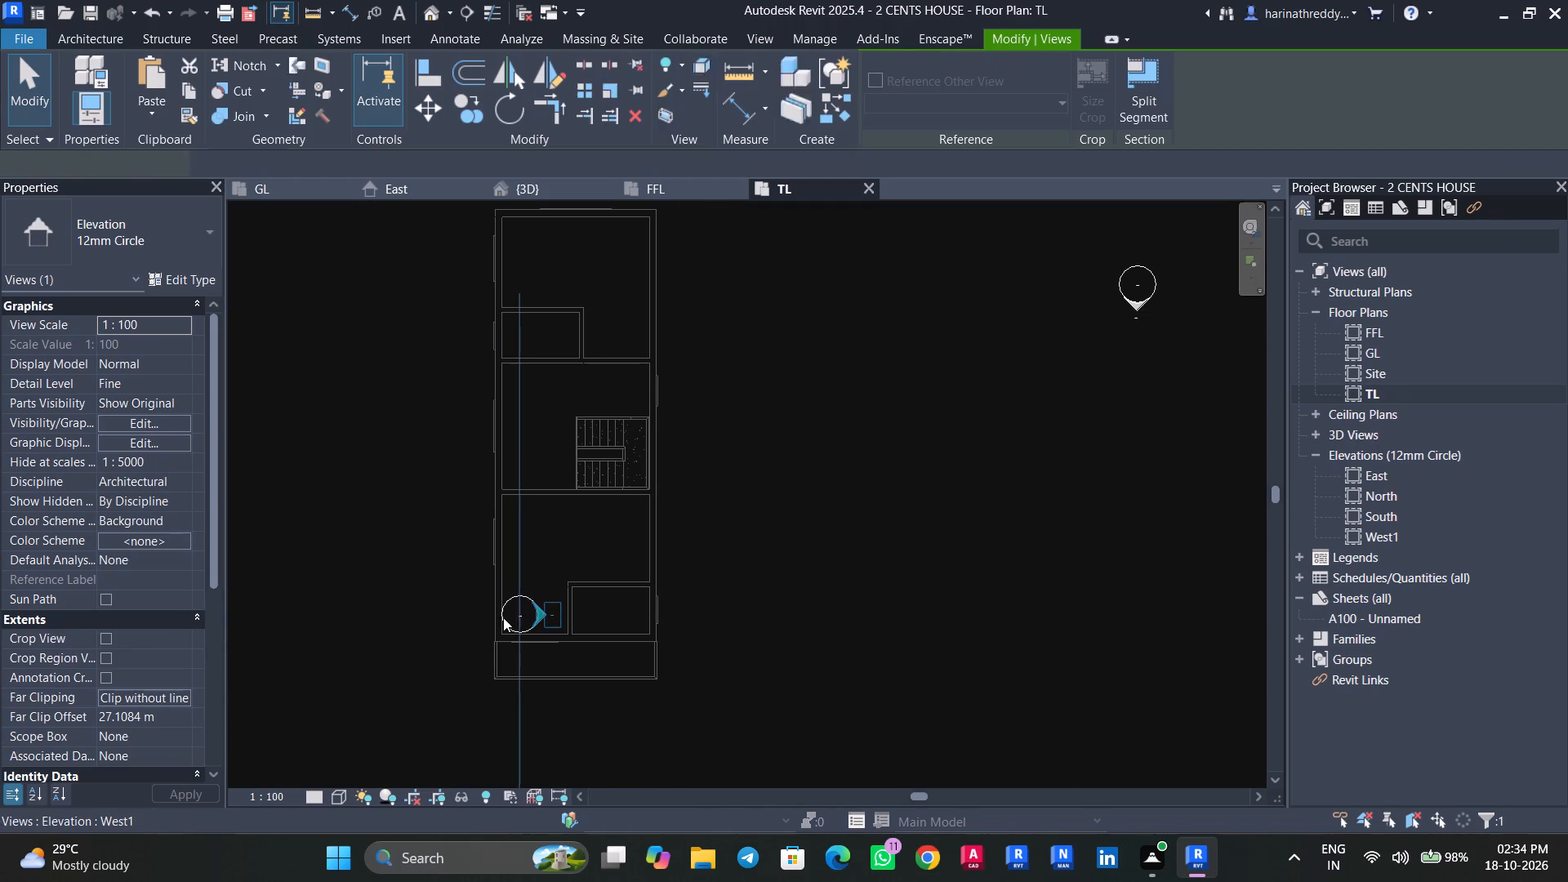
key(Escape)
click(505, 617)
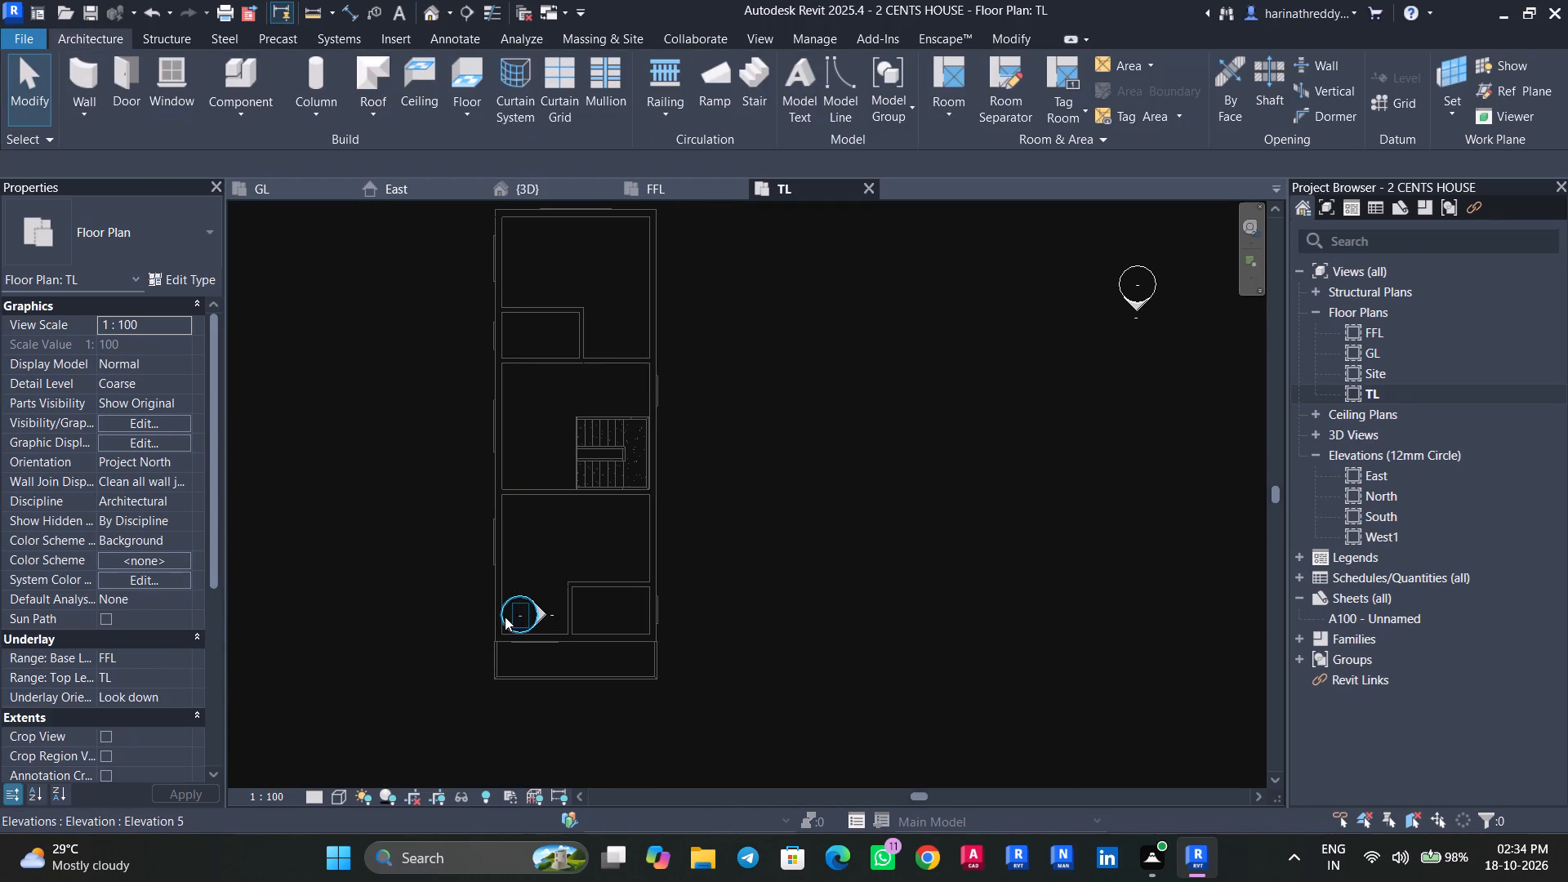
right_click(505, 617)
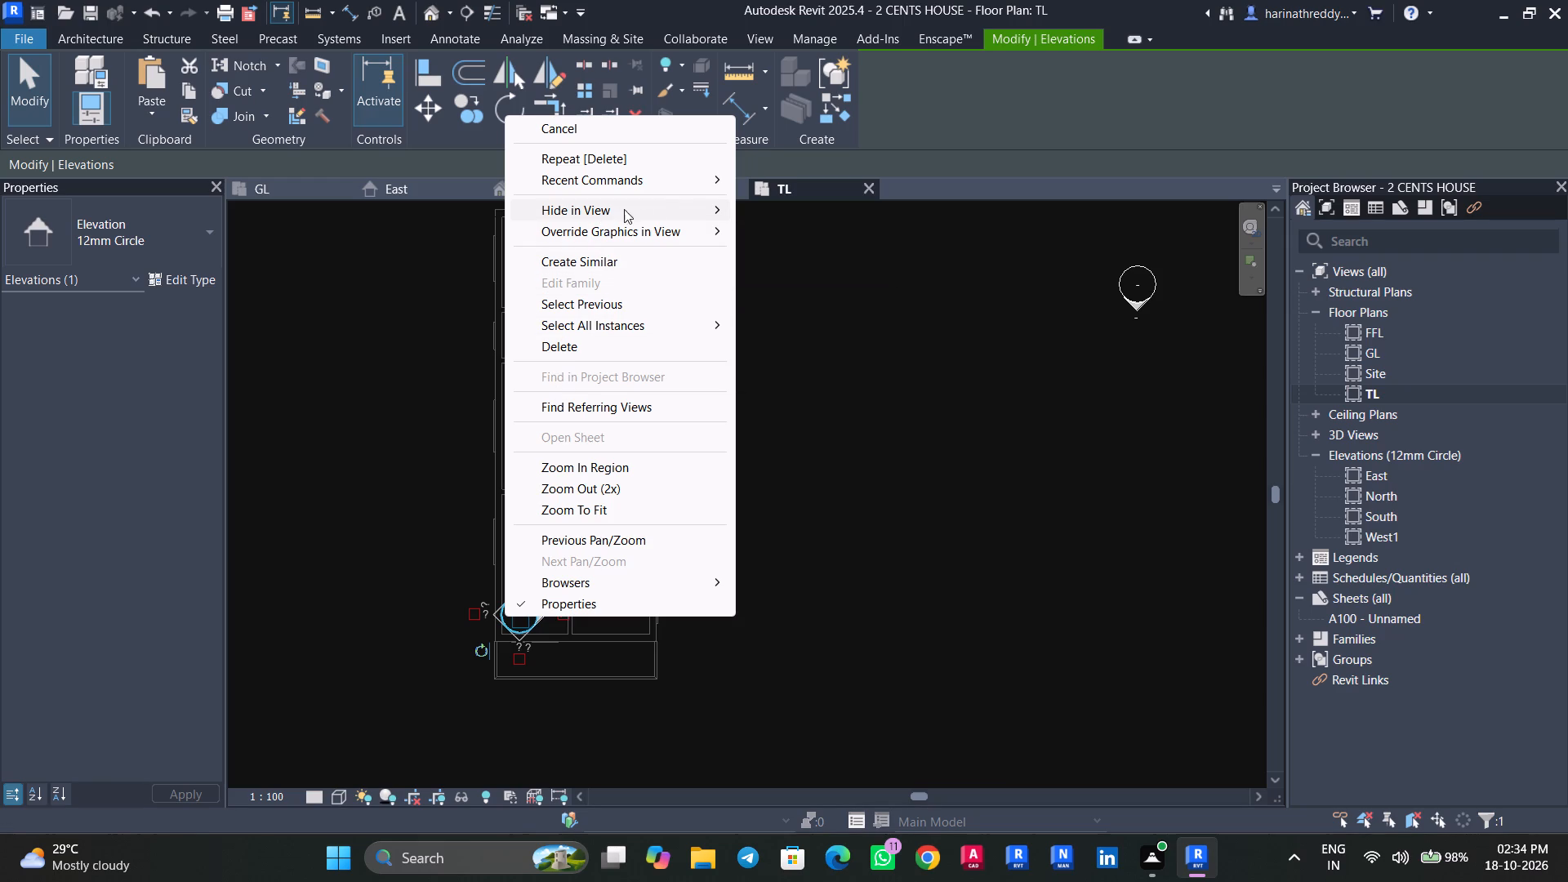
click(772, 231)
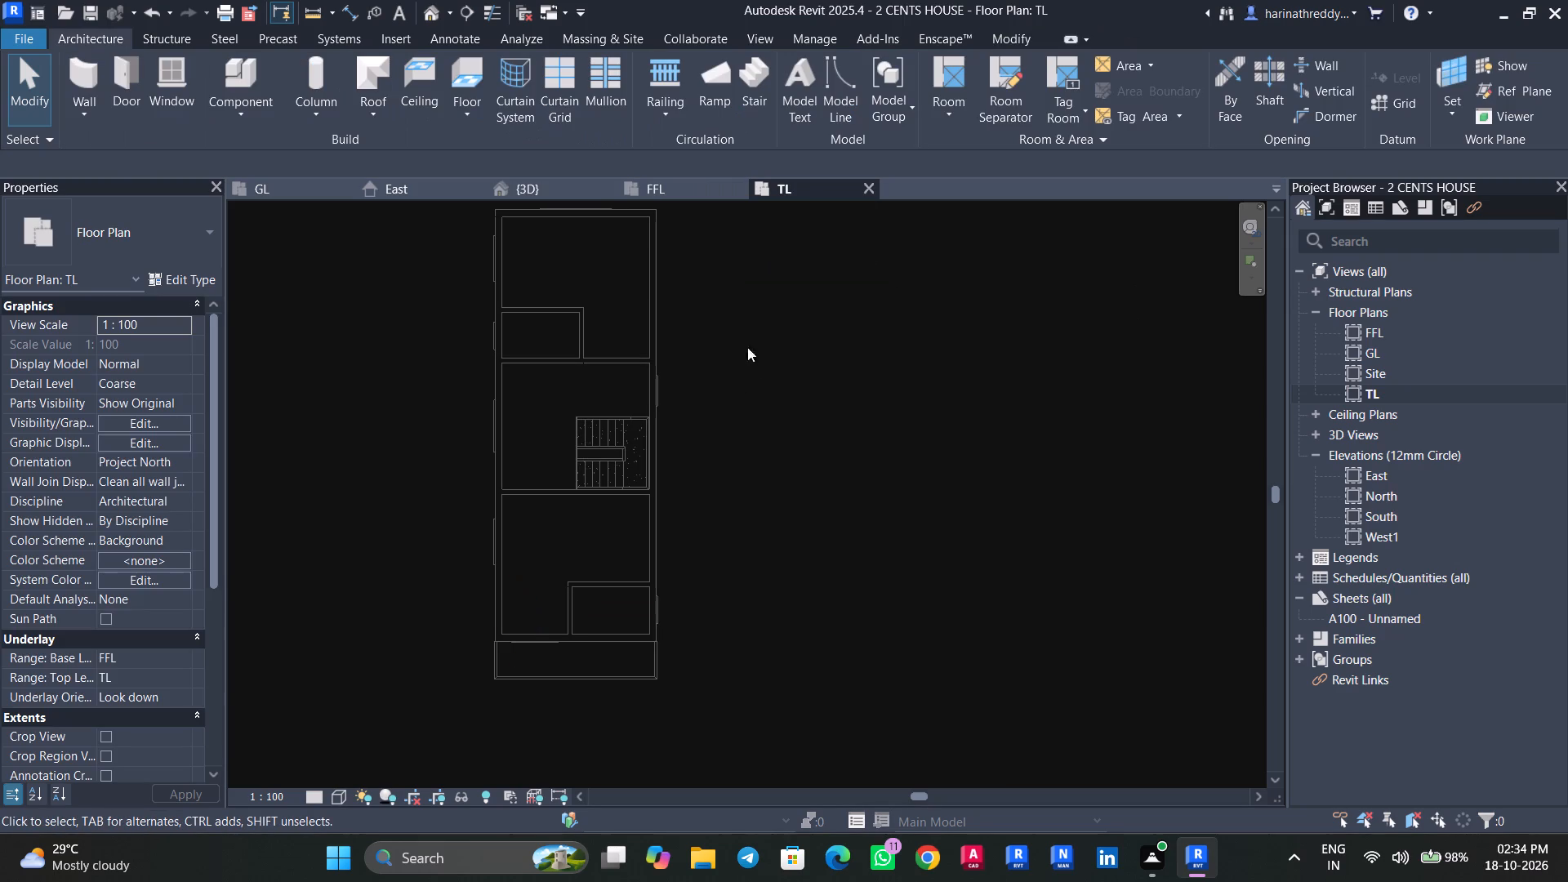
Start a structural foundation slab on level TL and duplicate its Standard type under the name SLAB.
scroll(757, 362, down, 6)
scroll(663, 418, up, 3)
middle_drag(672, 432, 720, 563)
scroll(747, 489, up, 3)
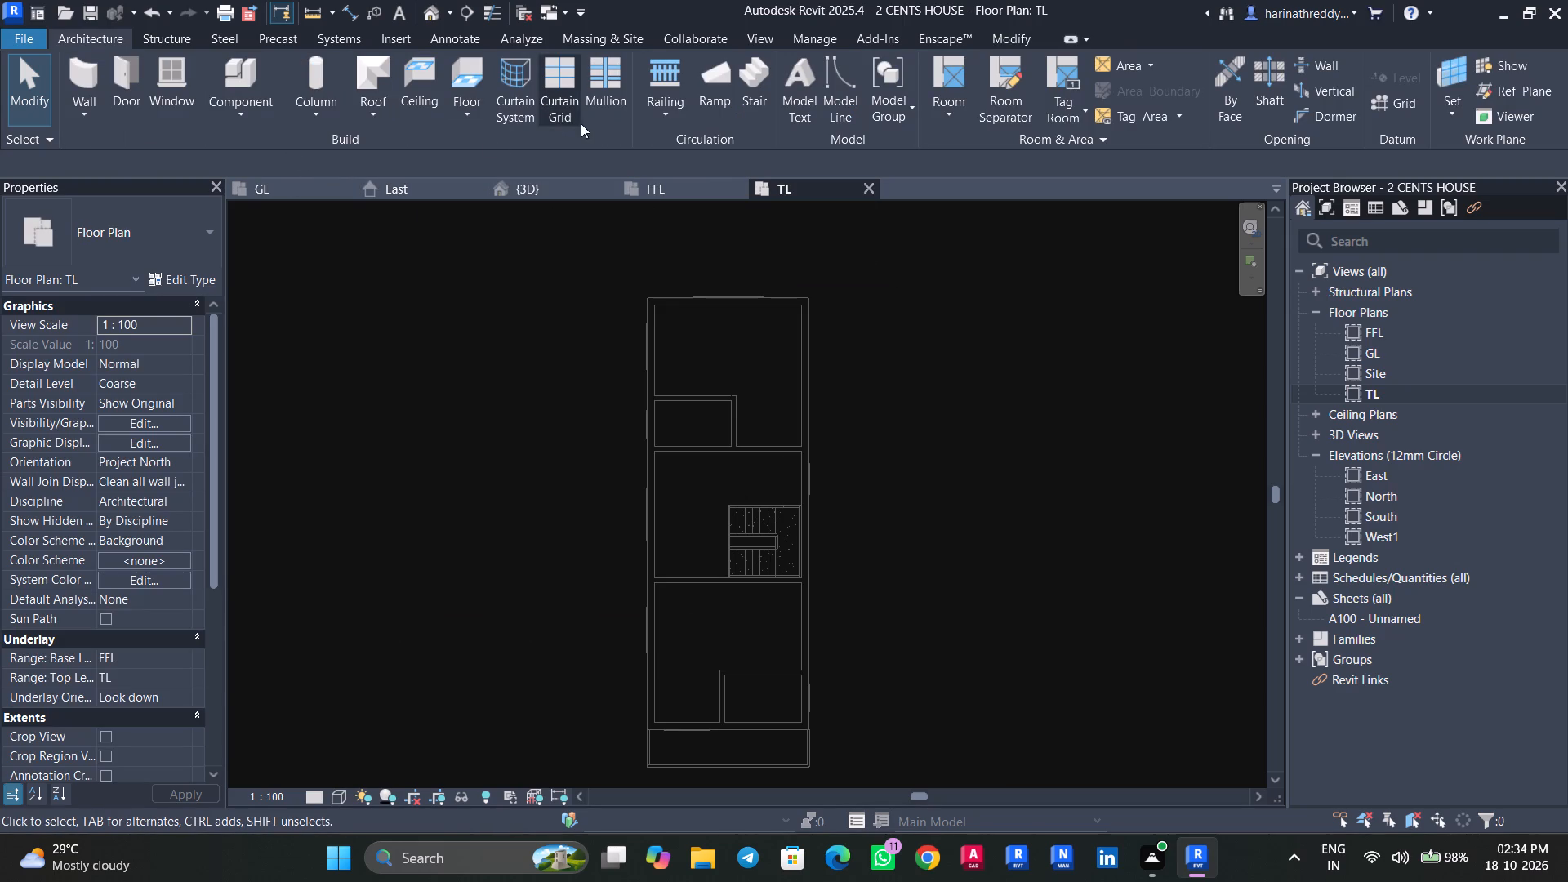
click(158, 35)
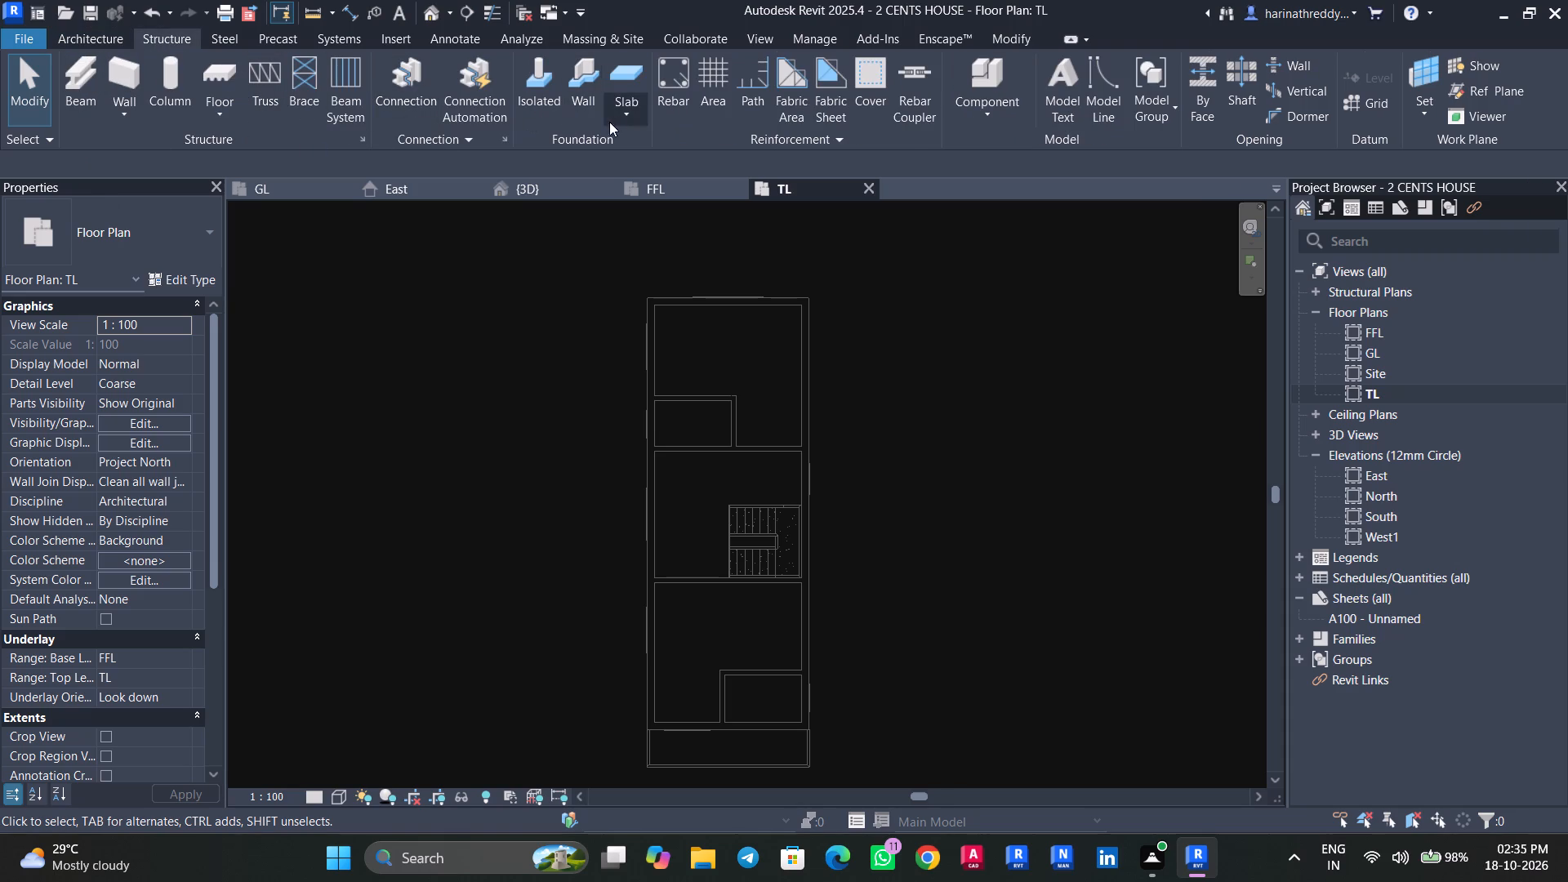
click(639, 113)
click(608, 77)
click(608, 77)
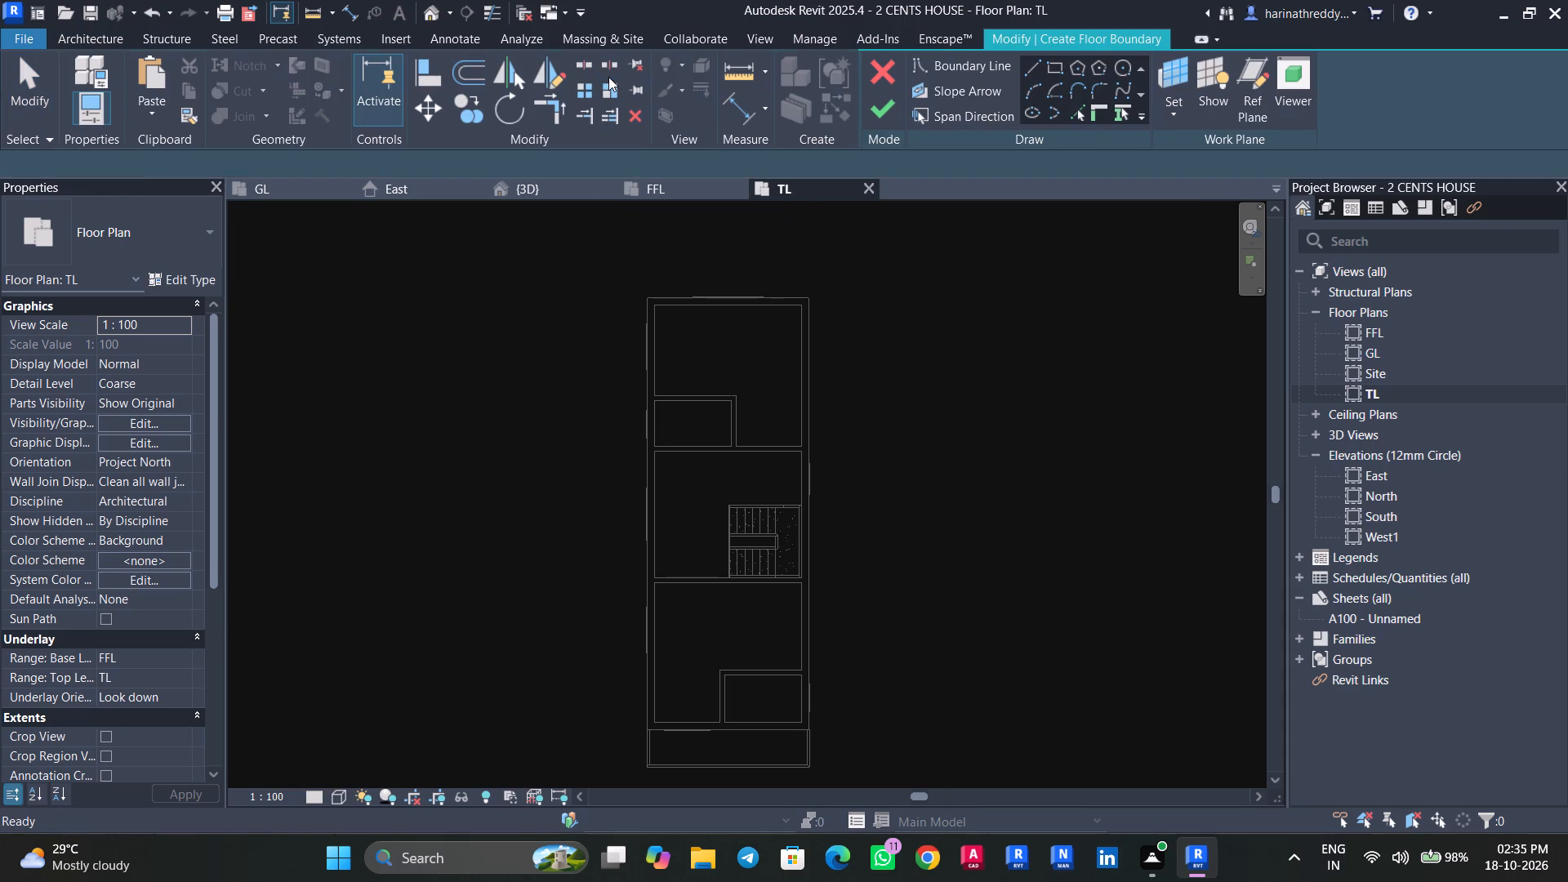
click(176, 280)
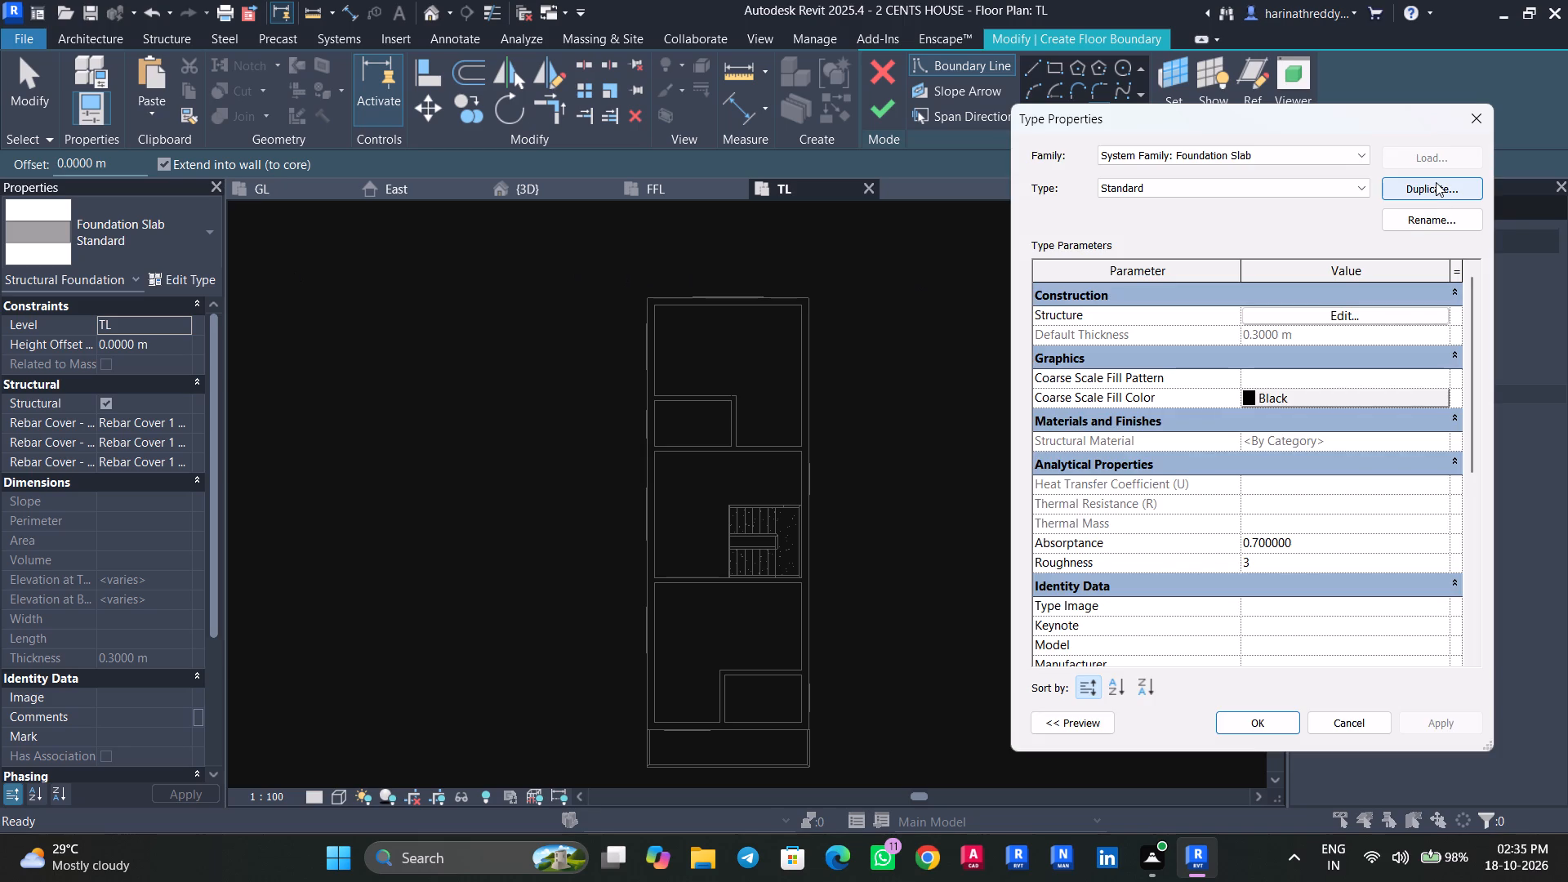
click(1436, 182)
text(SLAB)
key(Return)
scroll(1436, 182, up, 1)
Set the structure layer thickness of the SLAB type to 1.8 m.
click(1312, 313)
click(1335, 323)
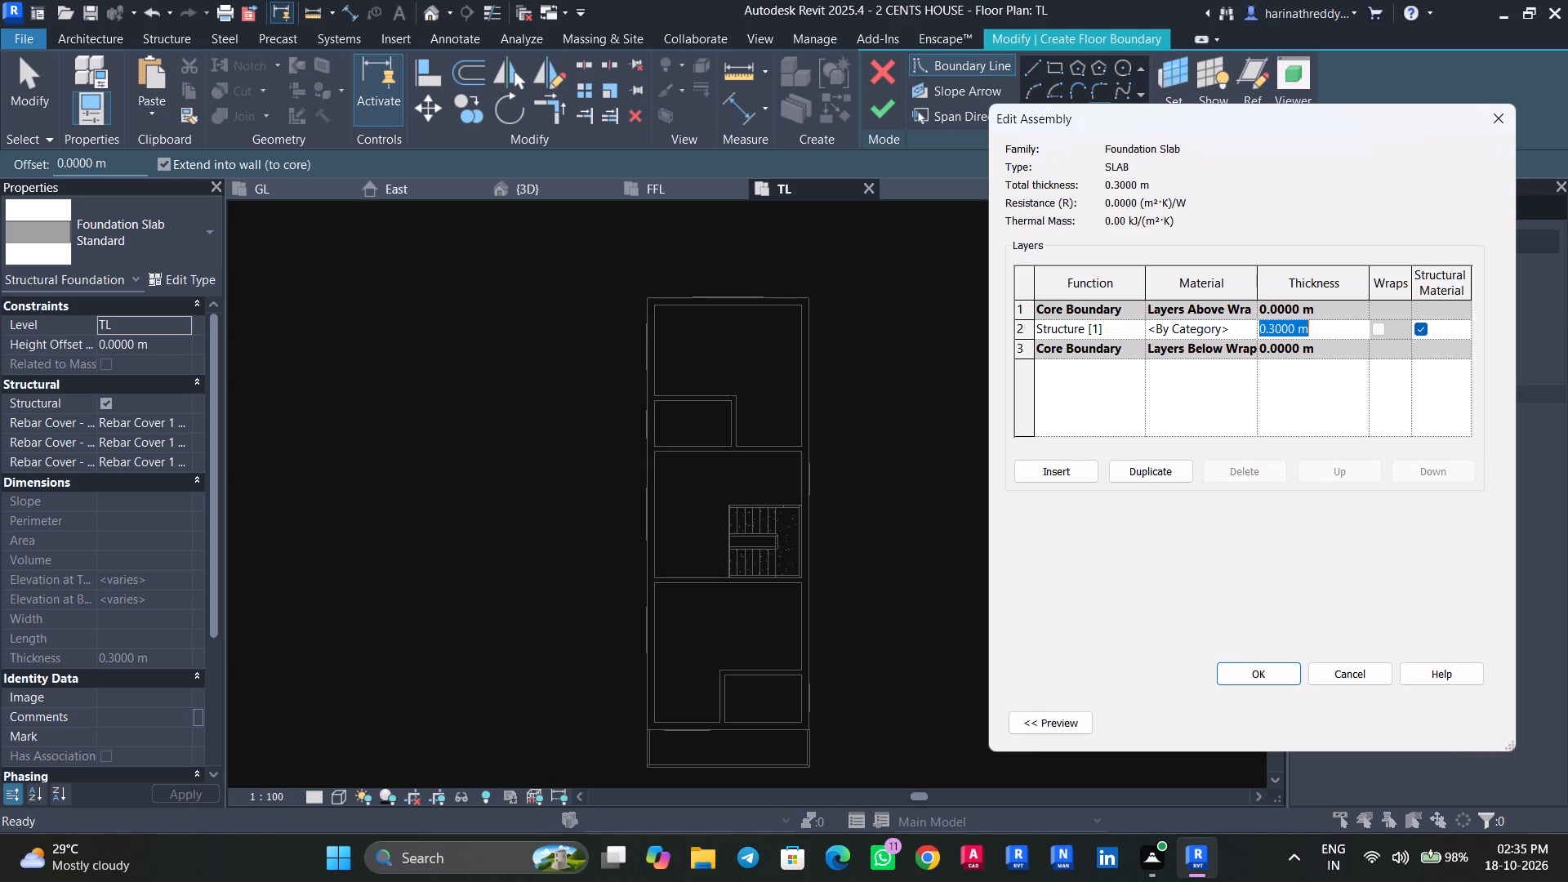
key(2)
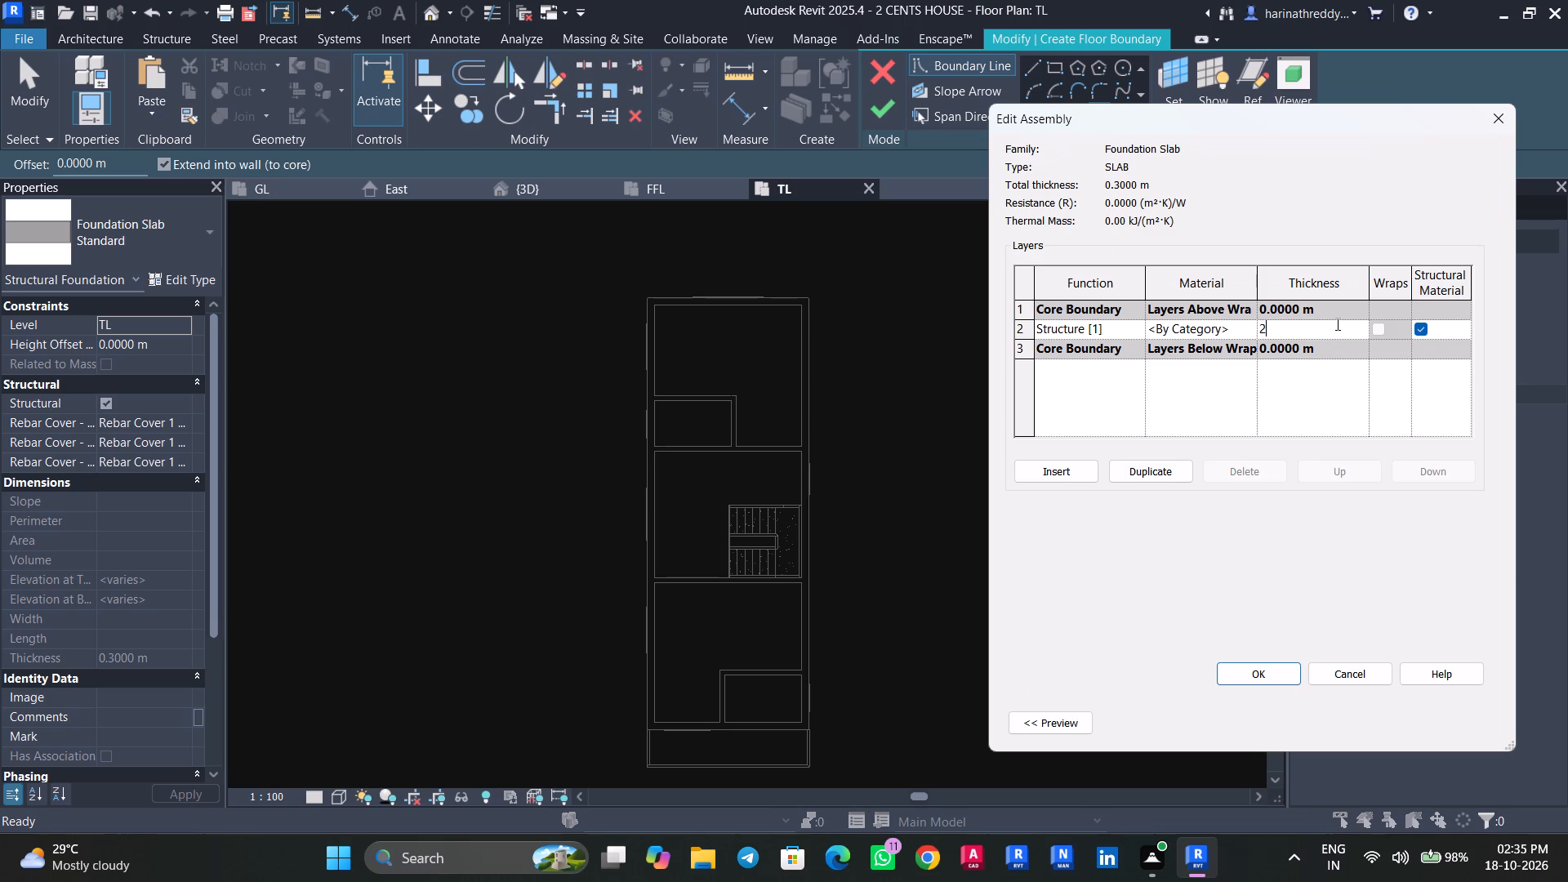
text(000)
key(Return)
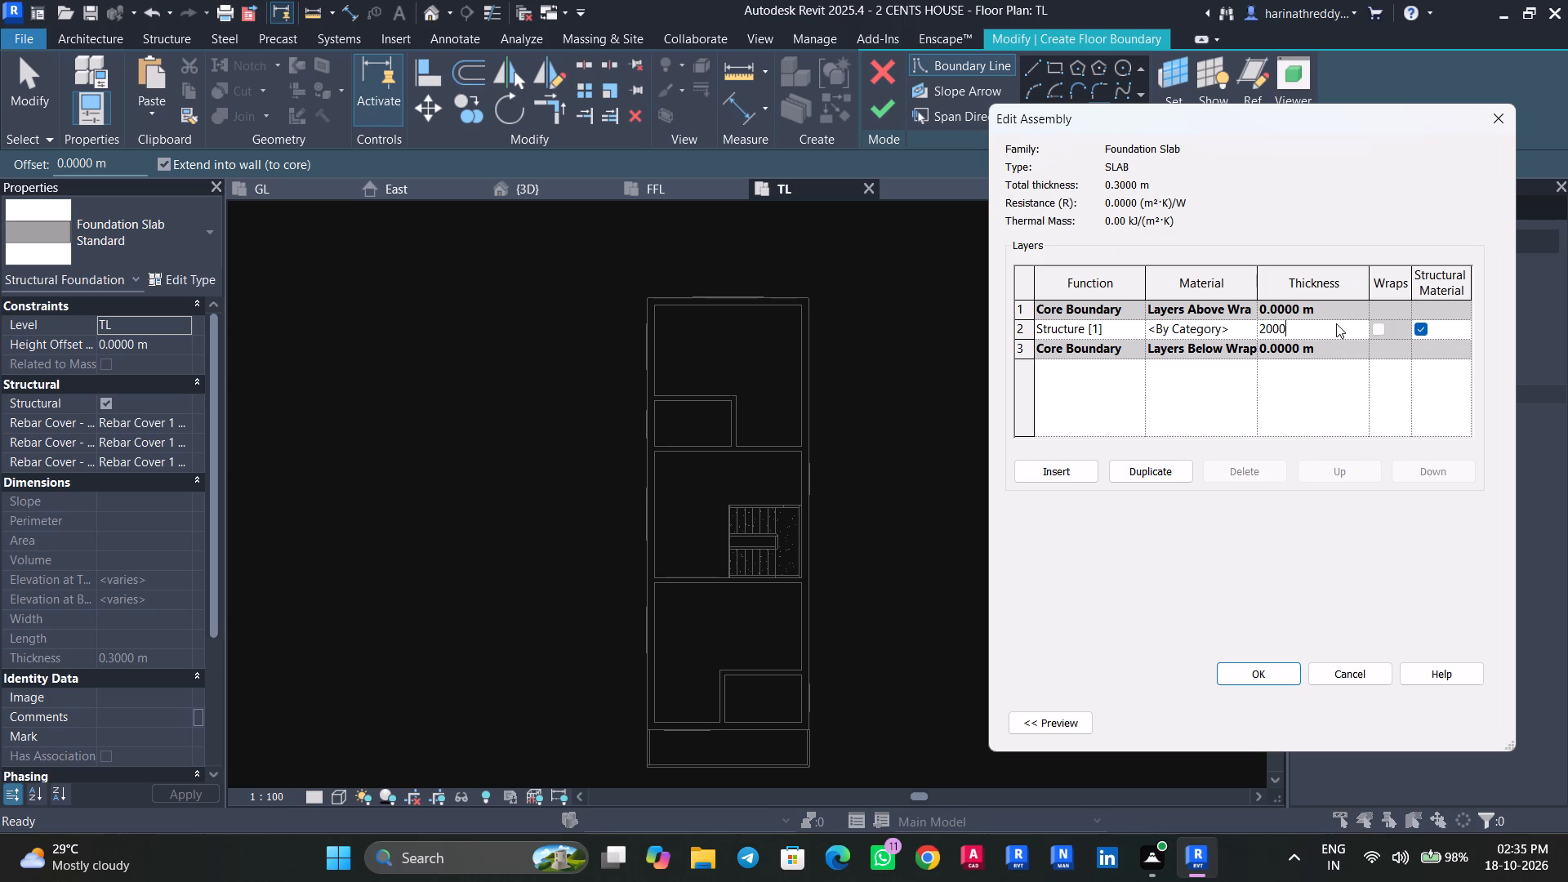
click(1339, 323)
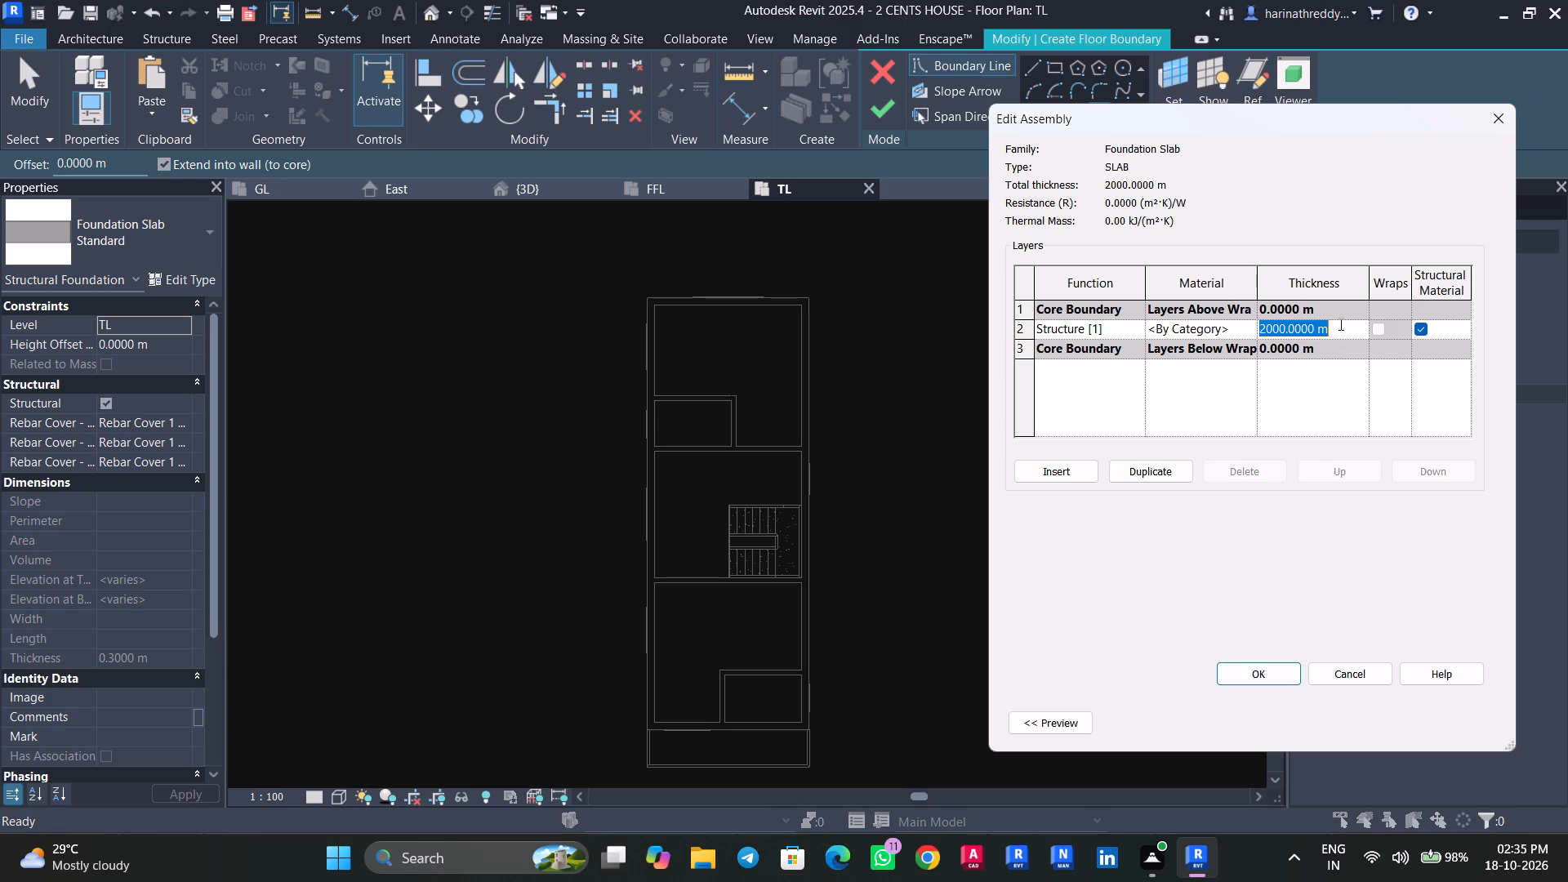
text(2M)
key(Return)
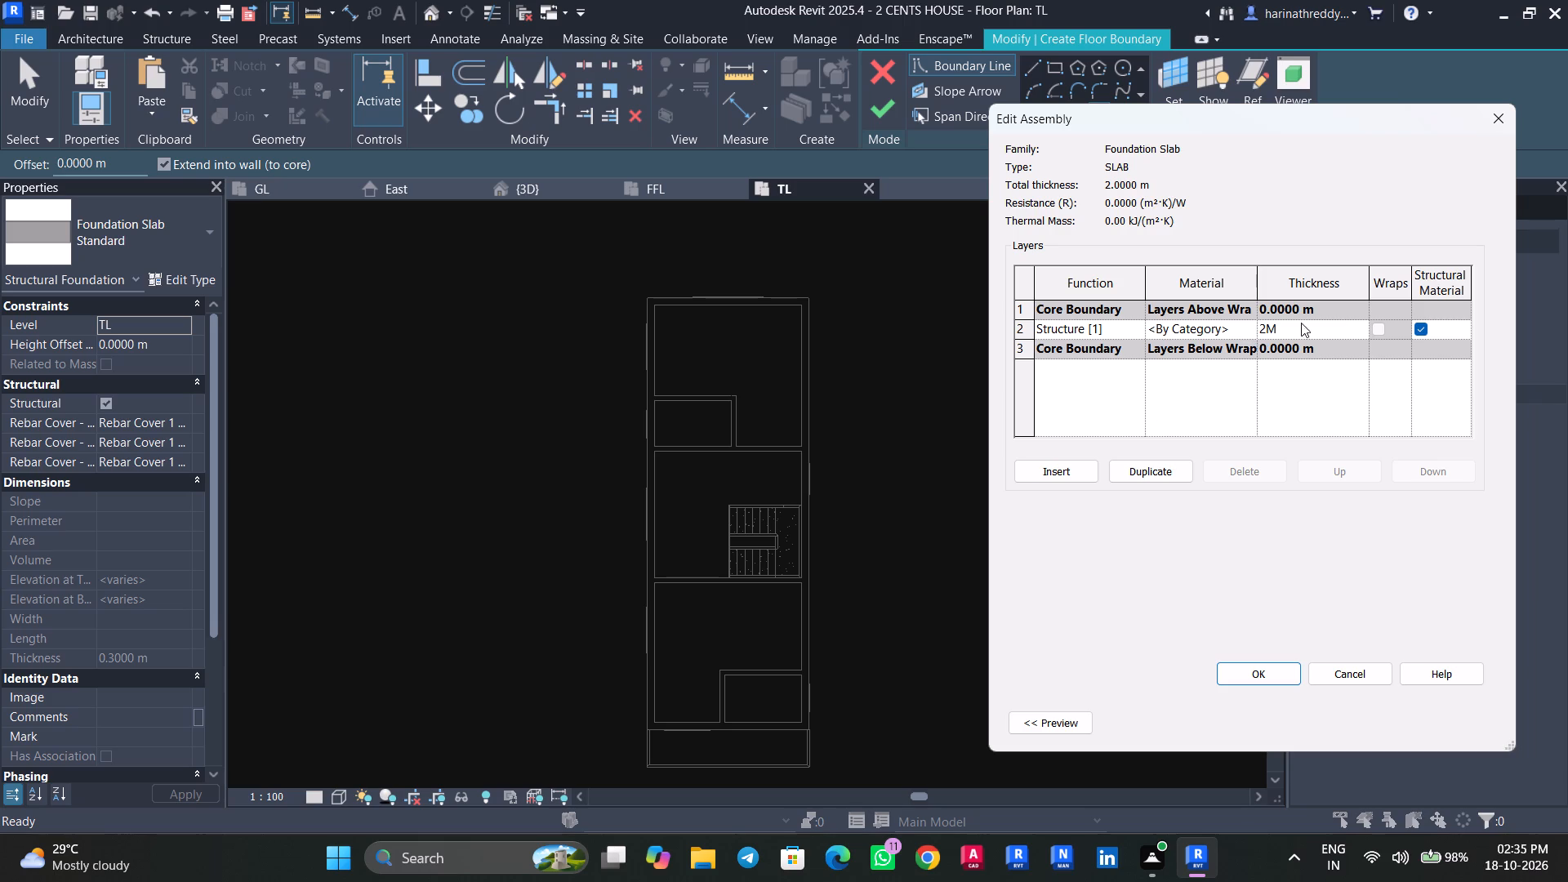
click(1307, 322)
drag(1322, 327, 1199, 341)
text(1.8)
key(Return)
Assign the Concrete, Cast In Situ material to the SLAB type's structure layer and apply the type.
click(1253, 330)
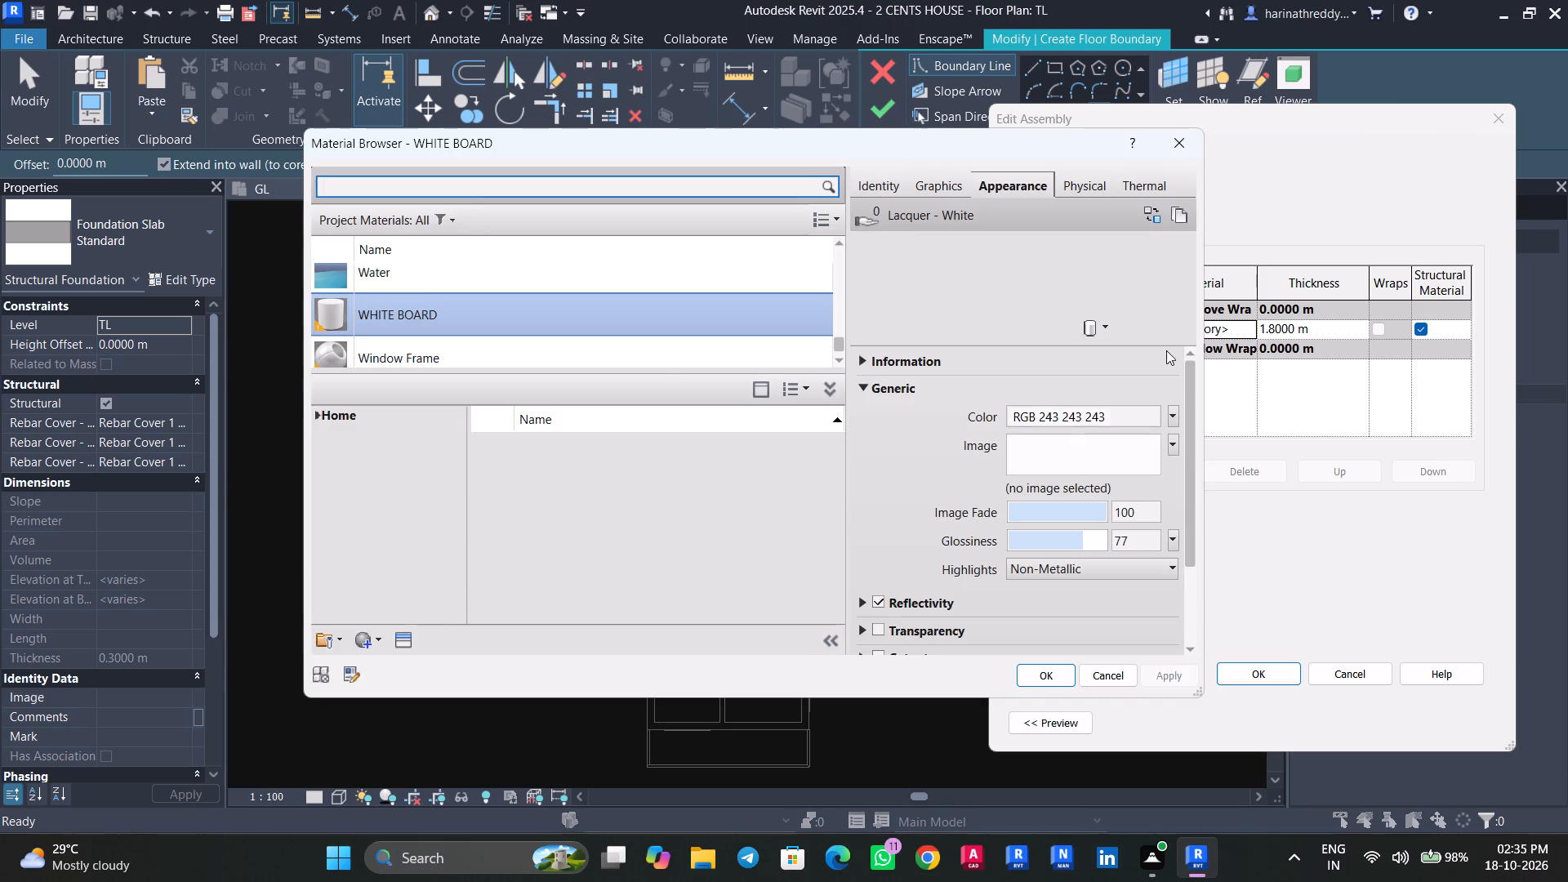
scroll(452, 327, up, 3)
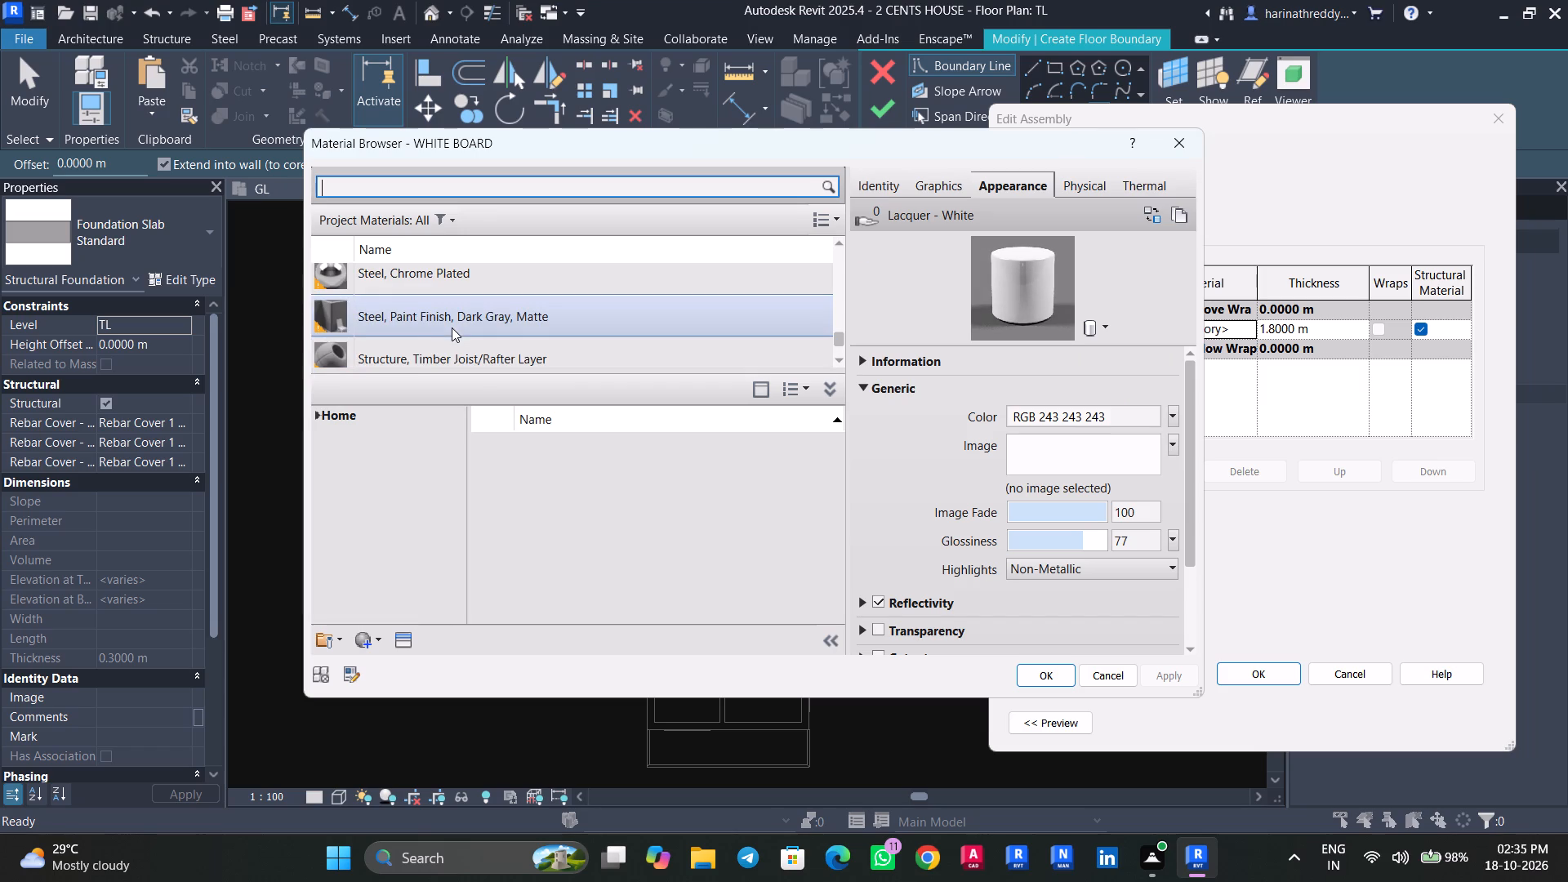
click(466, 189)
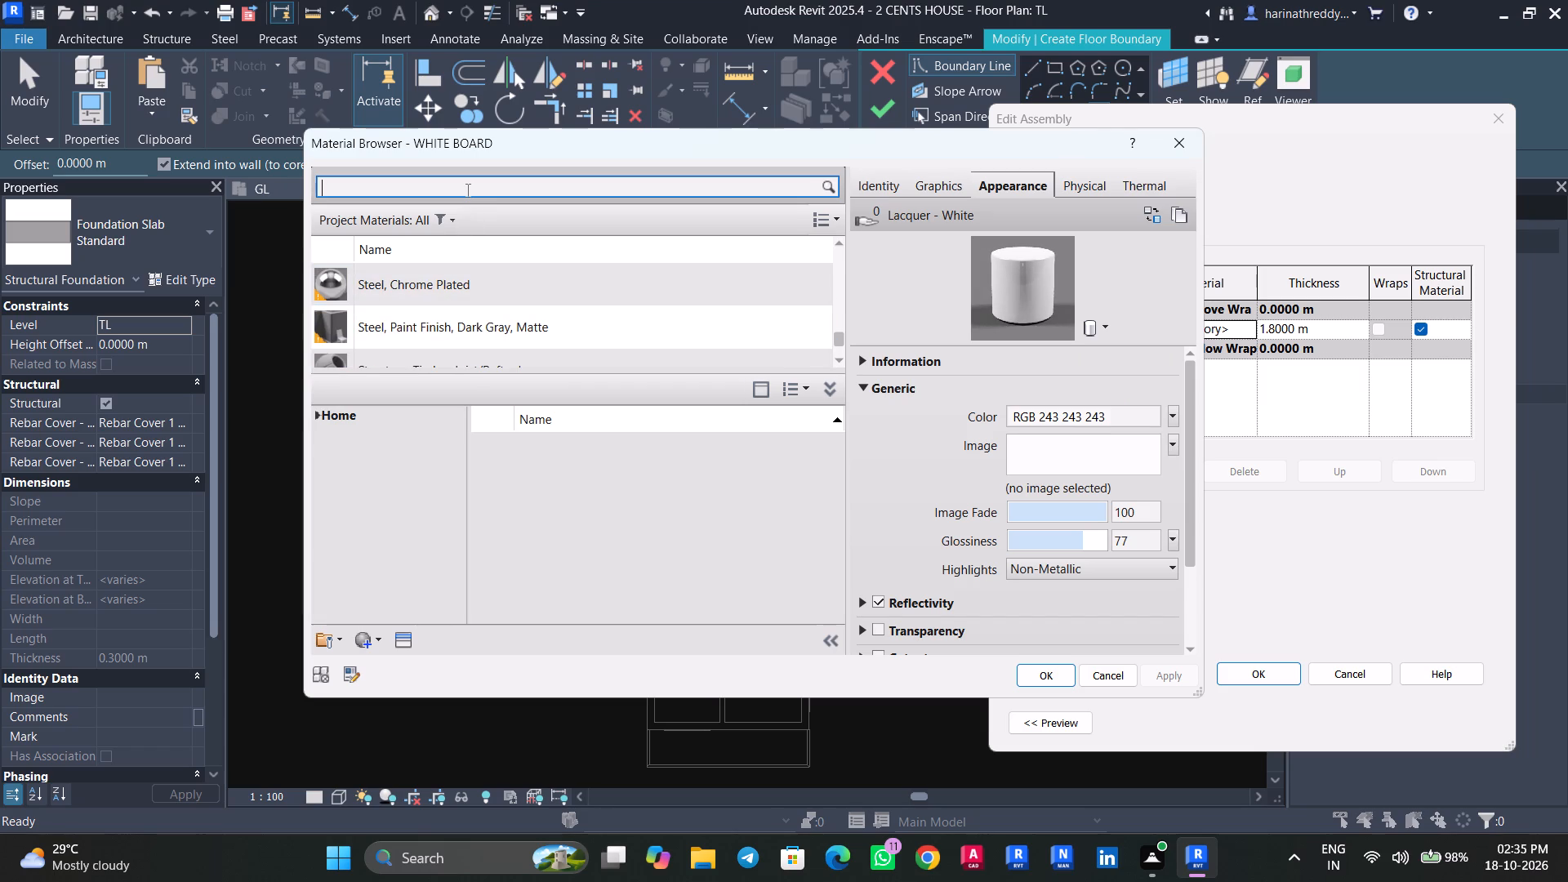
text(CO)
text(NC)
text(RETE)
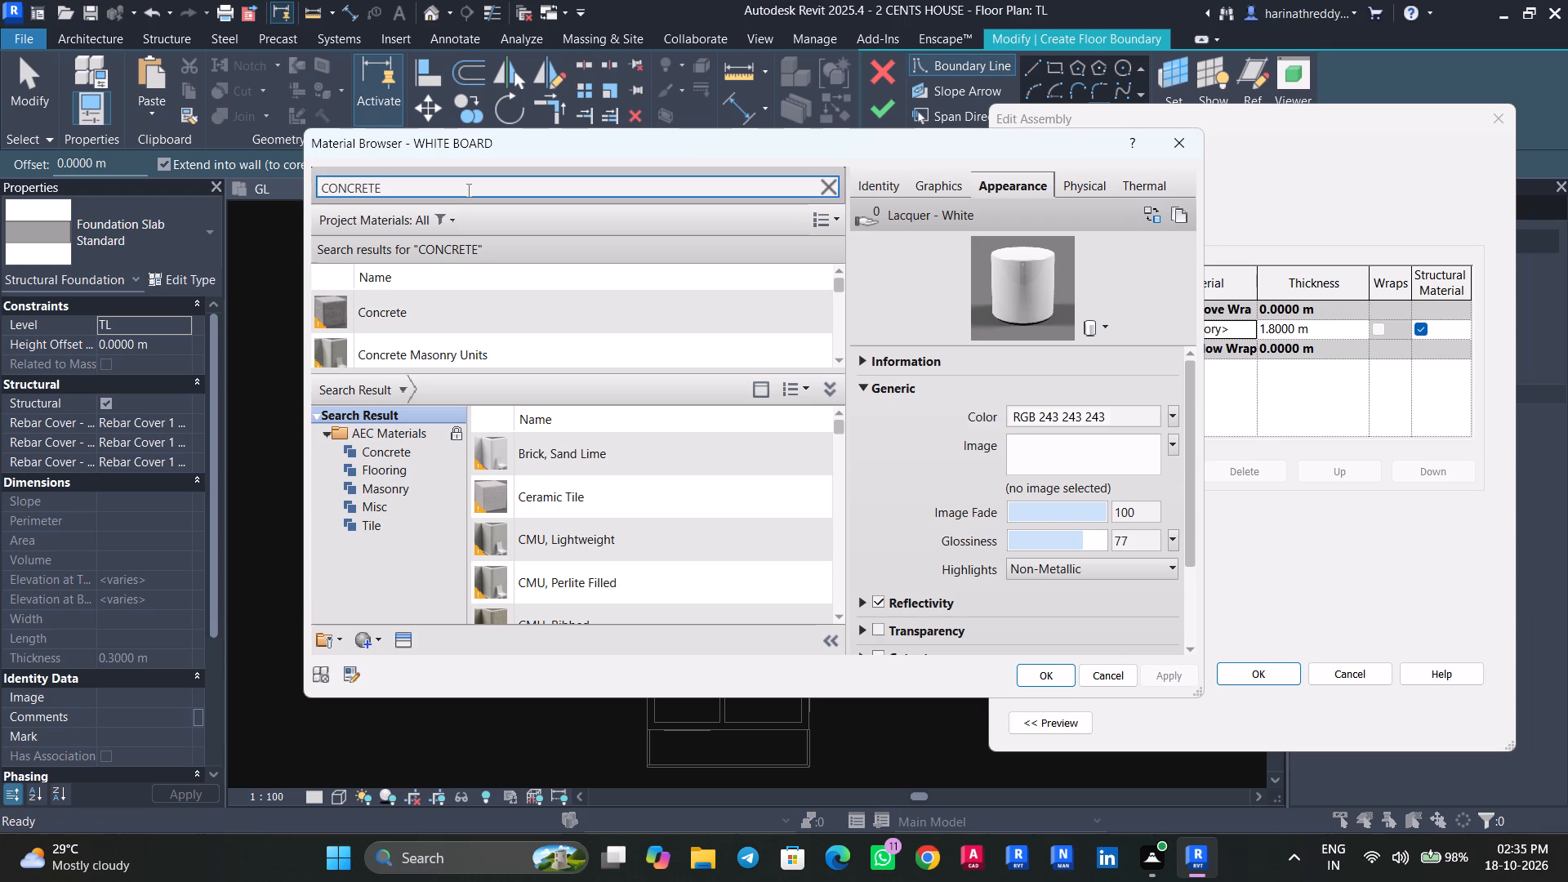
scroll(408, 314, down, 1)
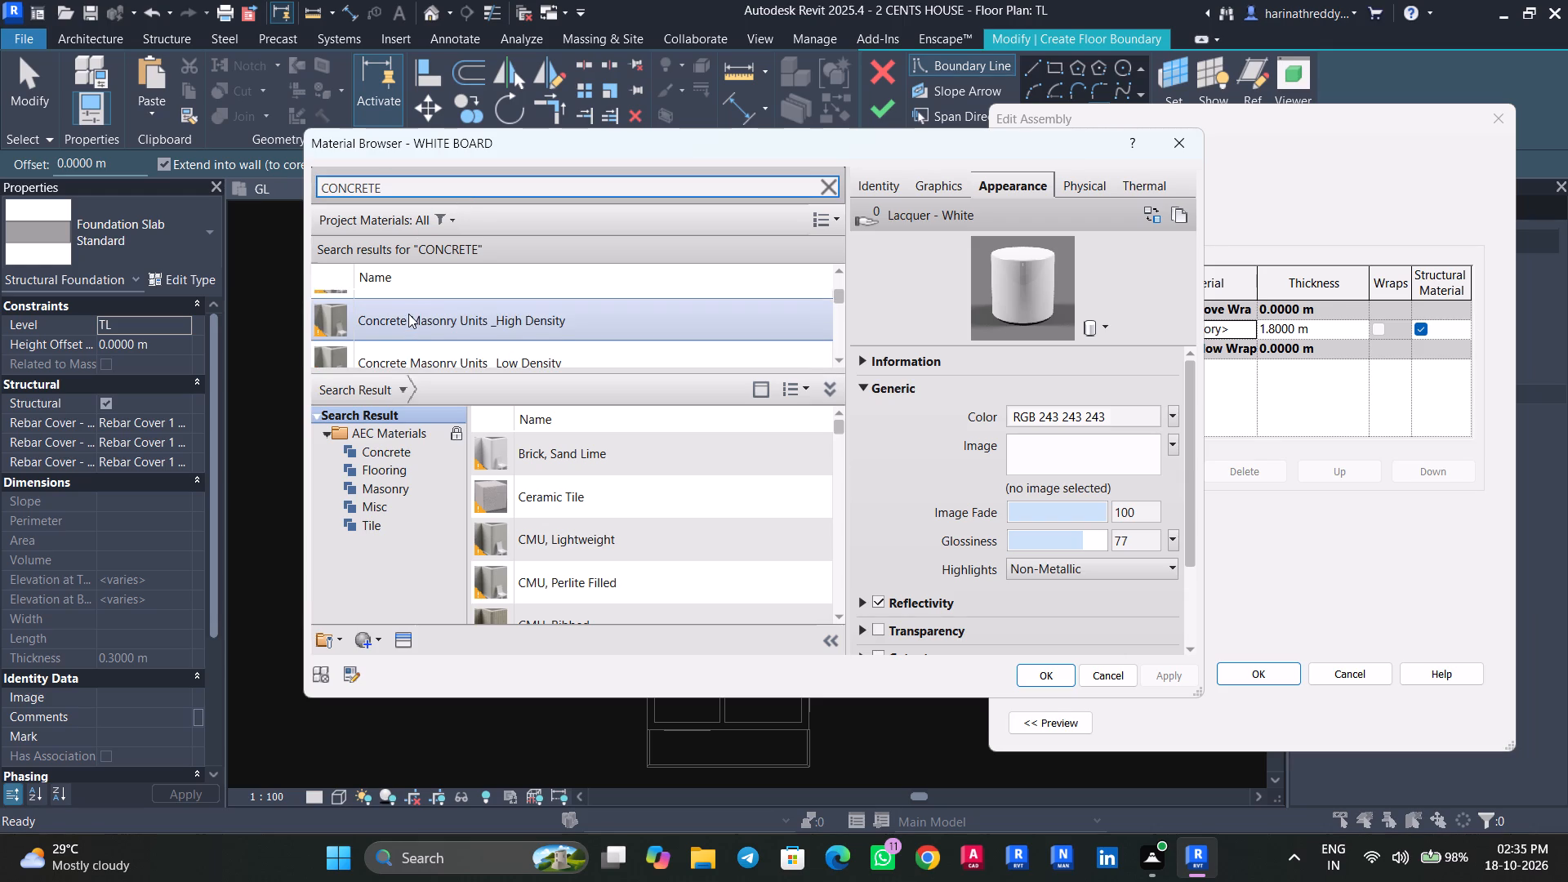
scroll(410, 325, down, 1)
scroll(410, 325, up, 1)
scroll(410, 325, down, 2)
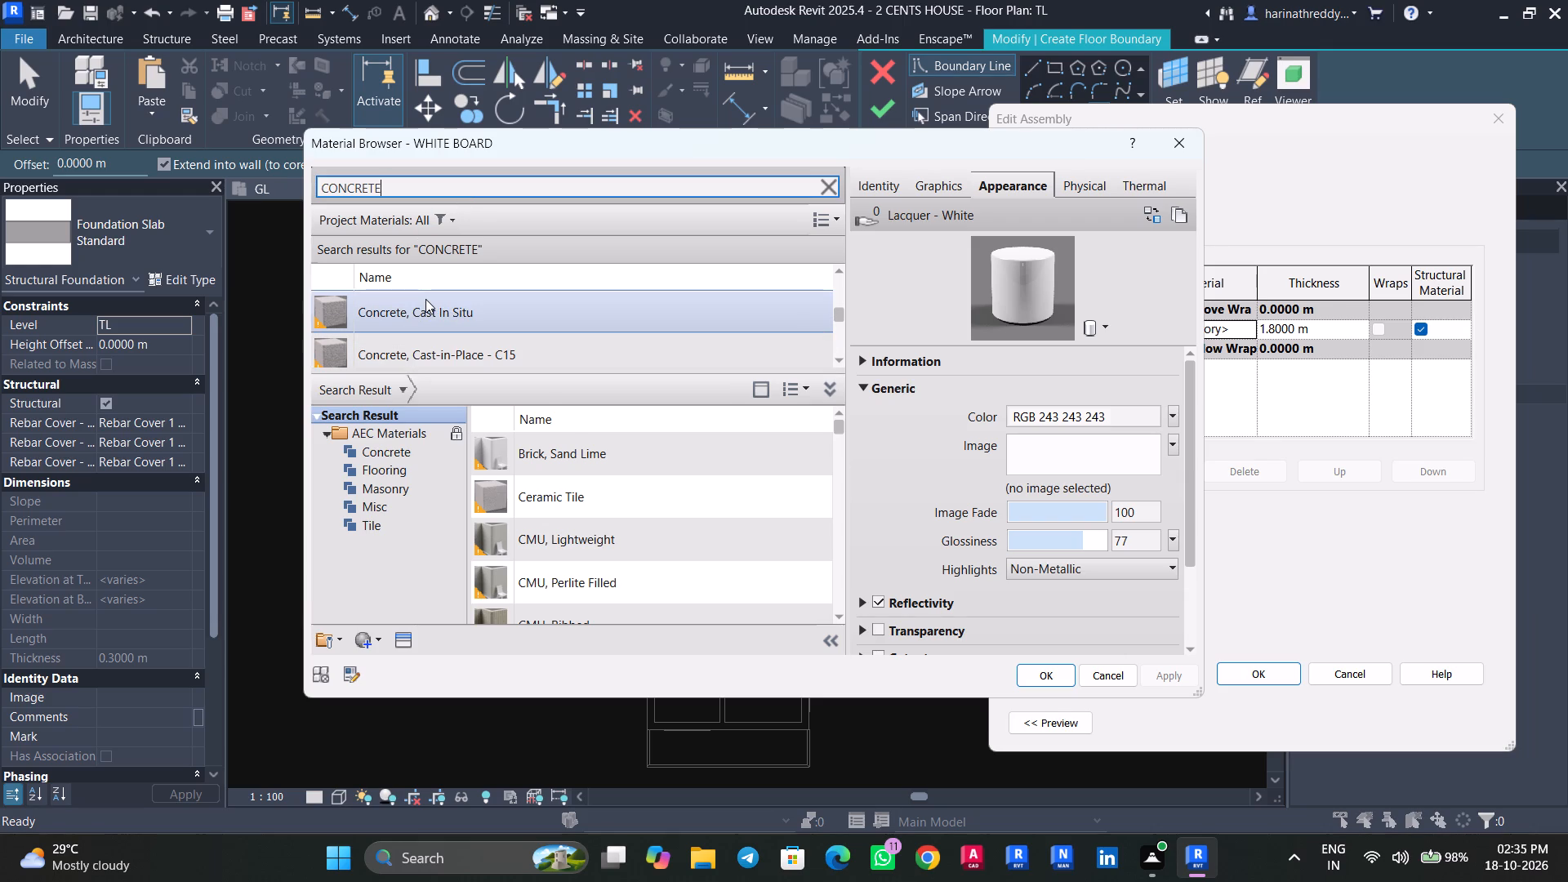
click(423, 308)
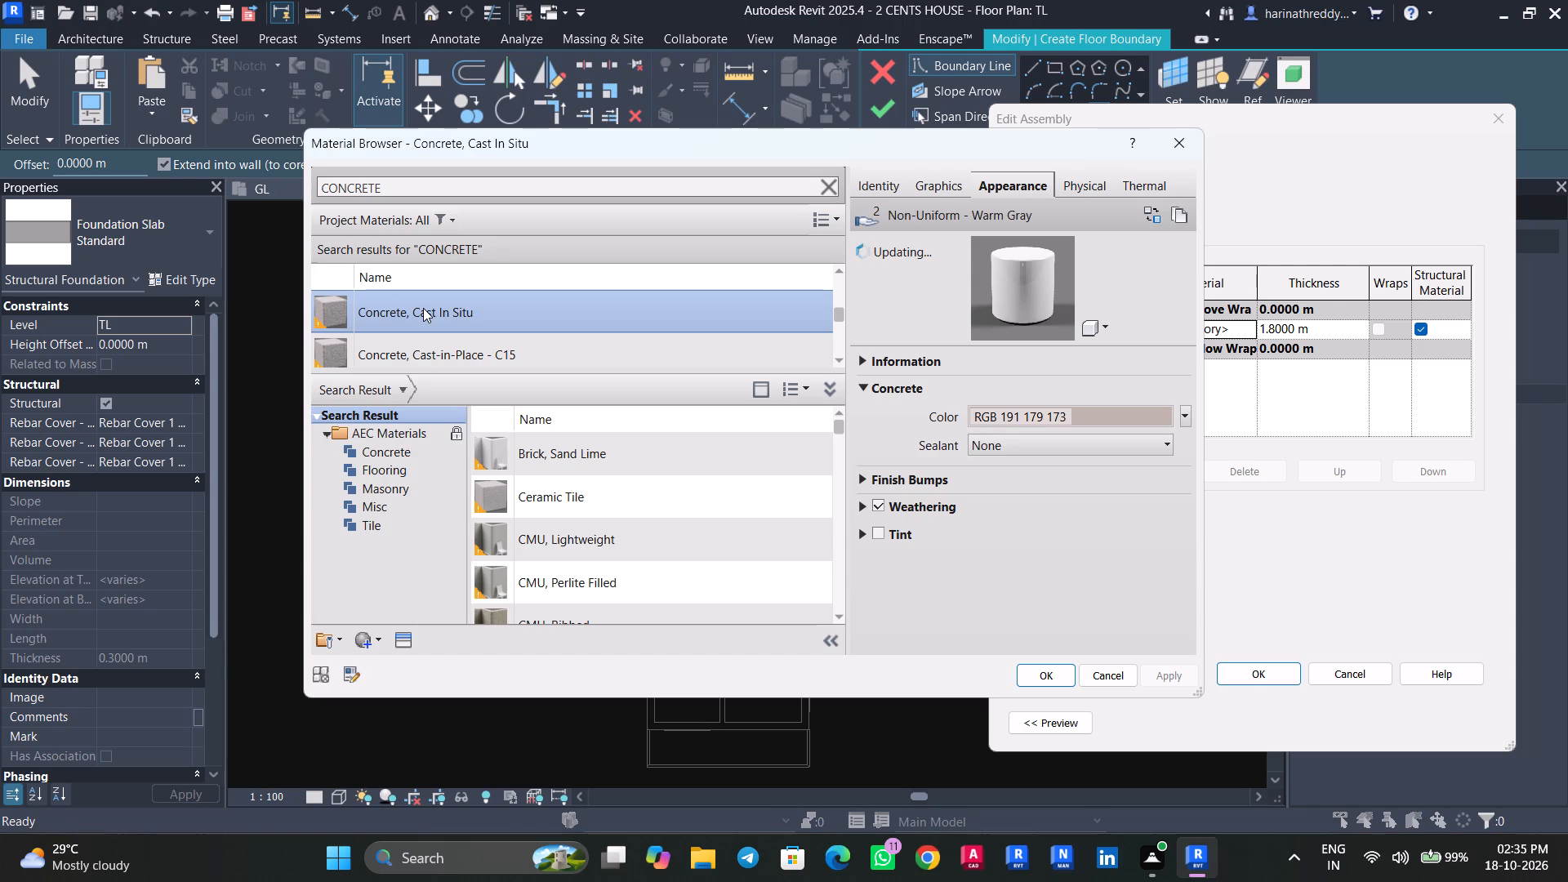
click(1035, 673)
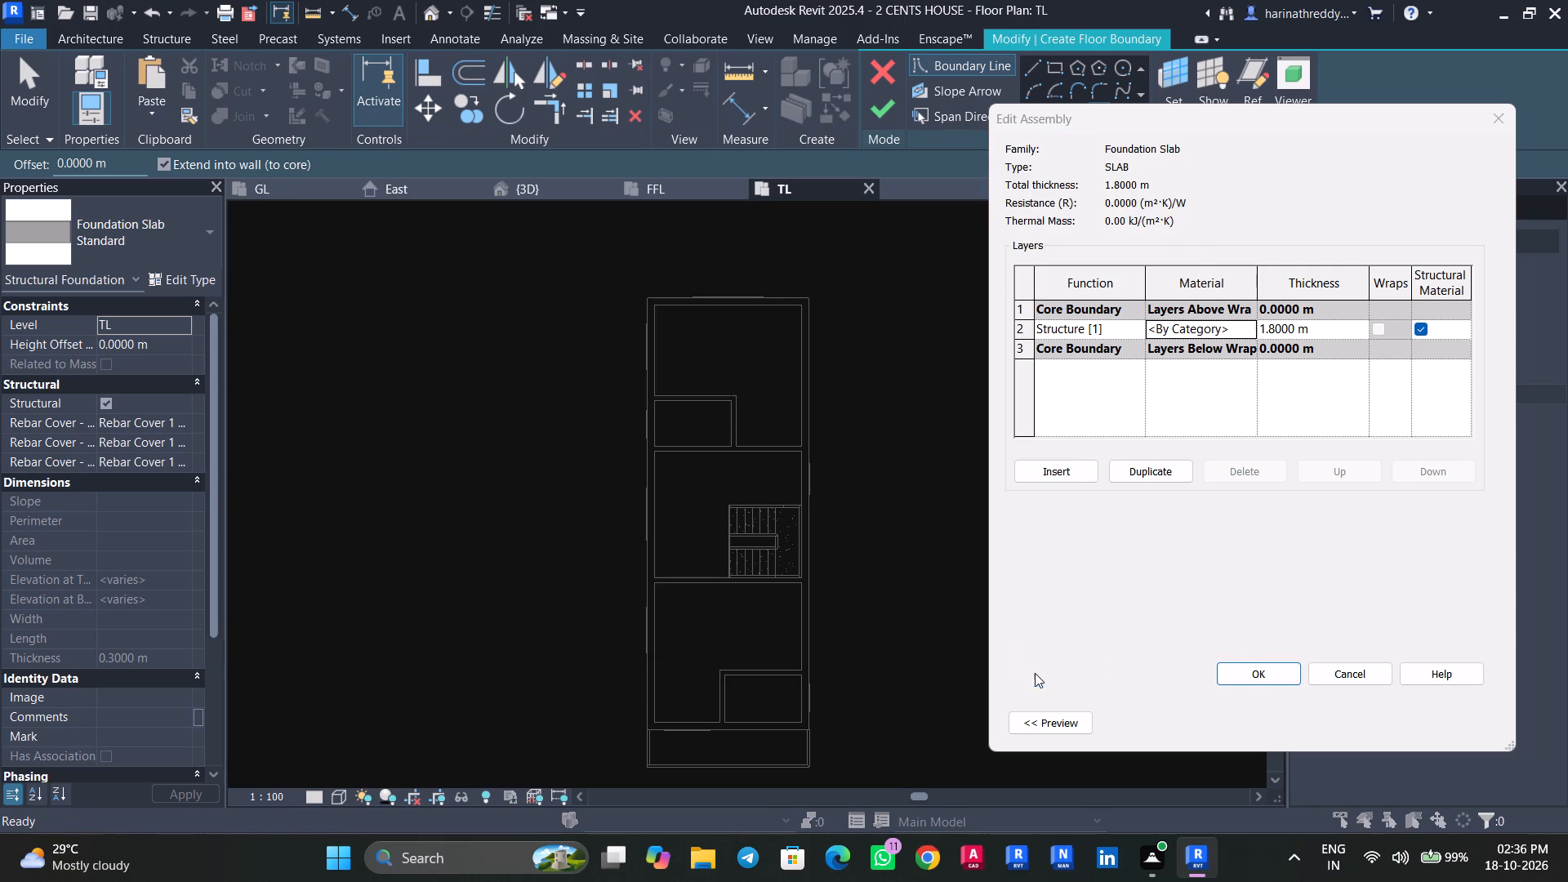
click(1243, 663)
click(1423, 719)
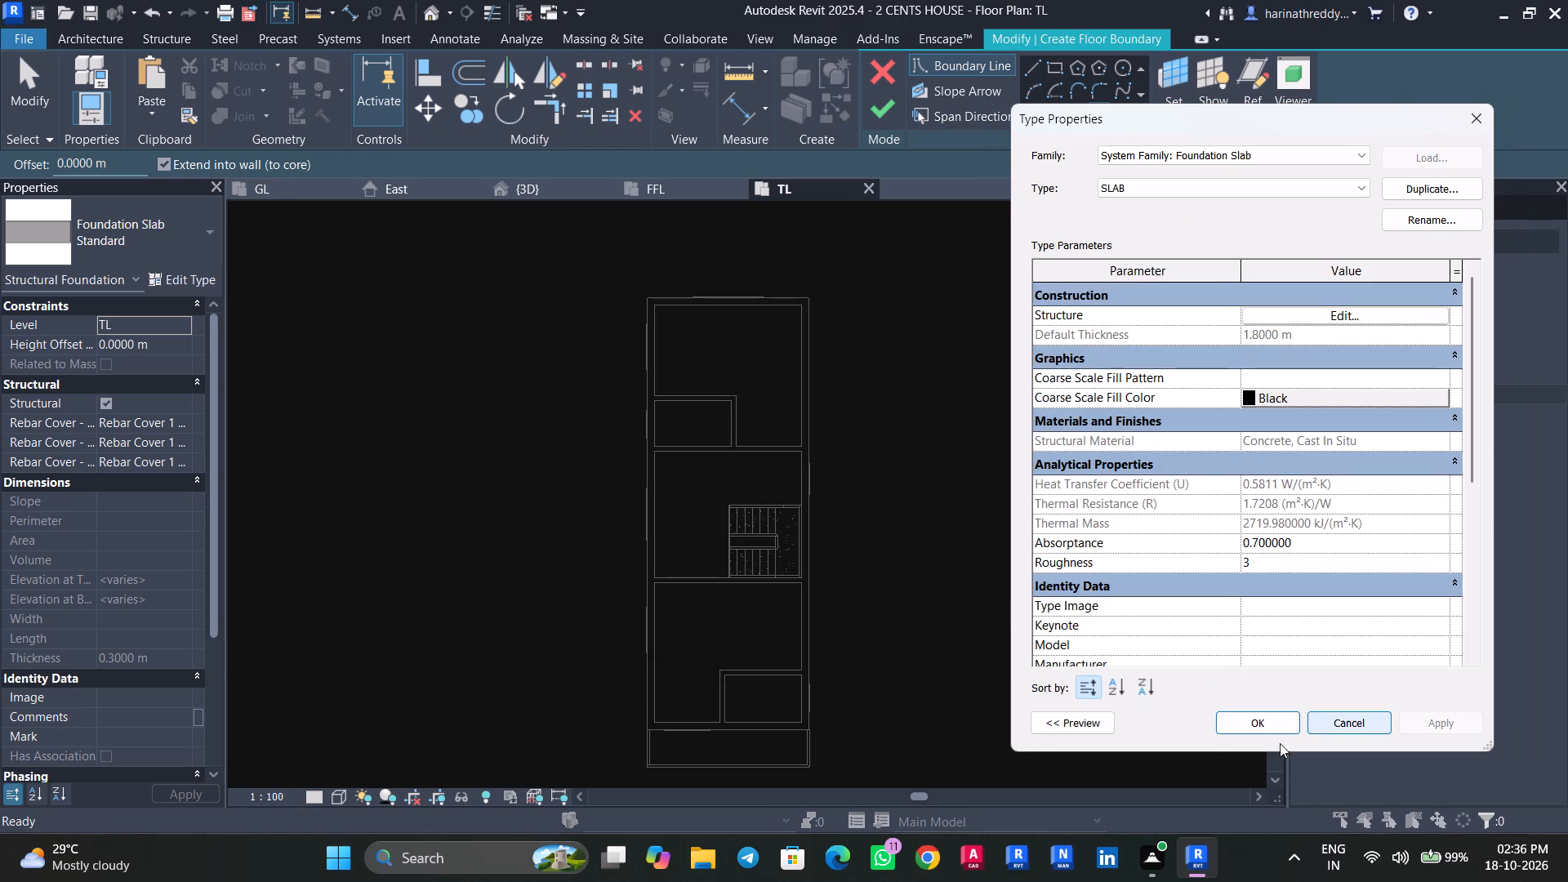
click(1251, 726)
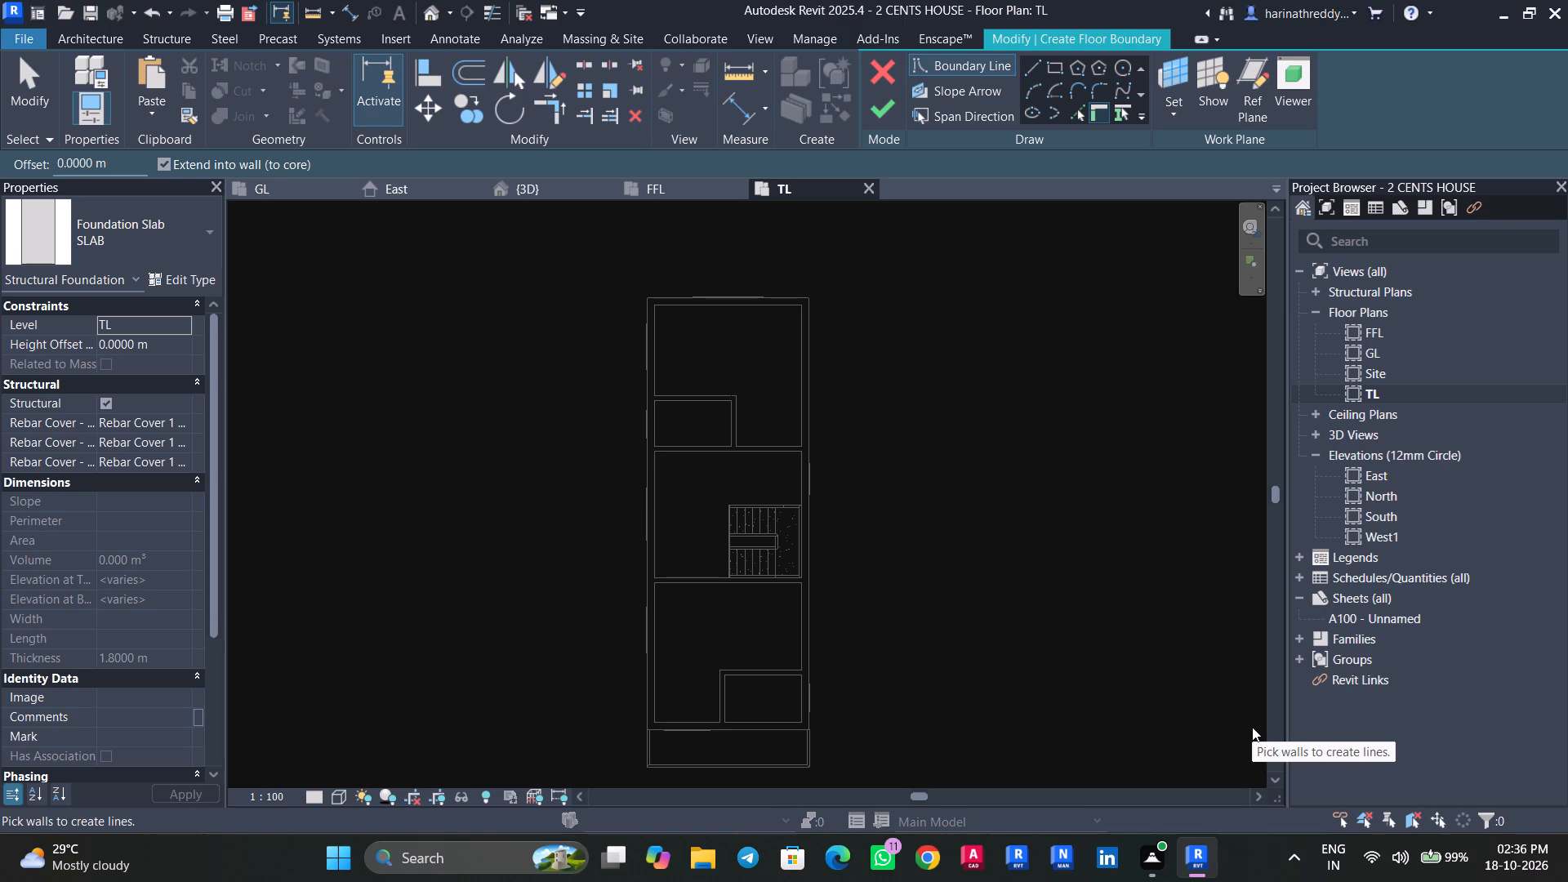
Create the slab from a rectangular boundary about 5.26 by 15.26 m, following the house's outer outline including the balcony.
scroll(692, 324, up, 4)
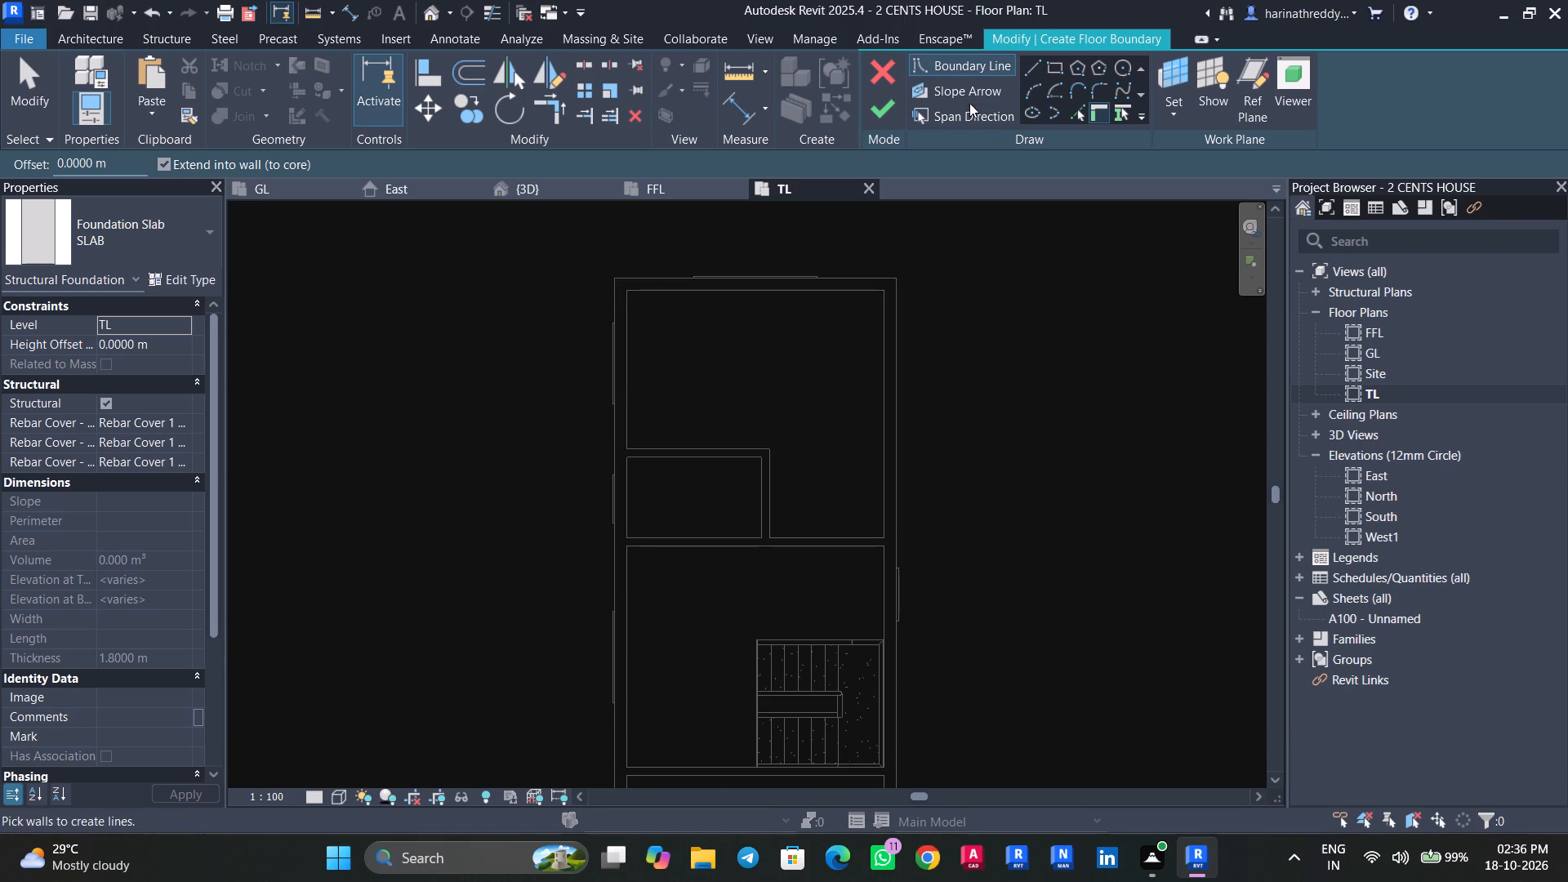
click(1052, 72)
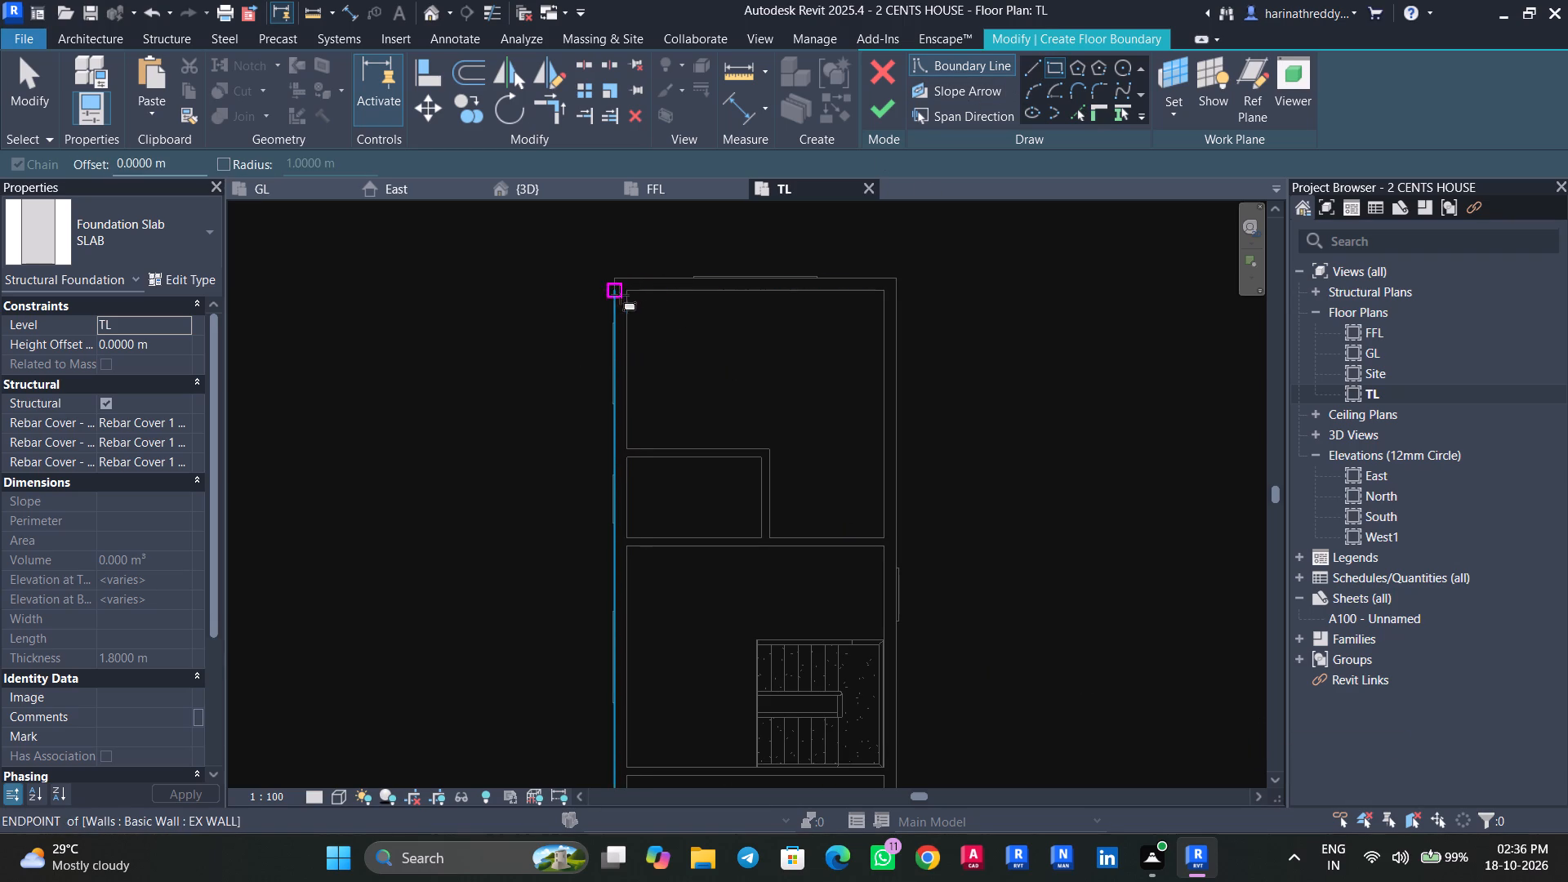
click(608, 279)
middle_drag(776, 562, 629, 154)
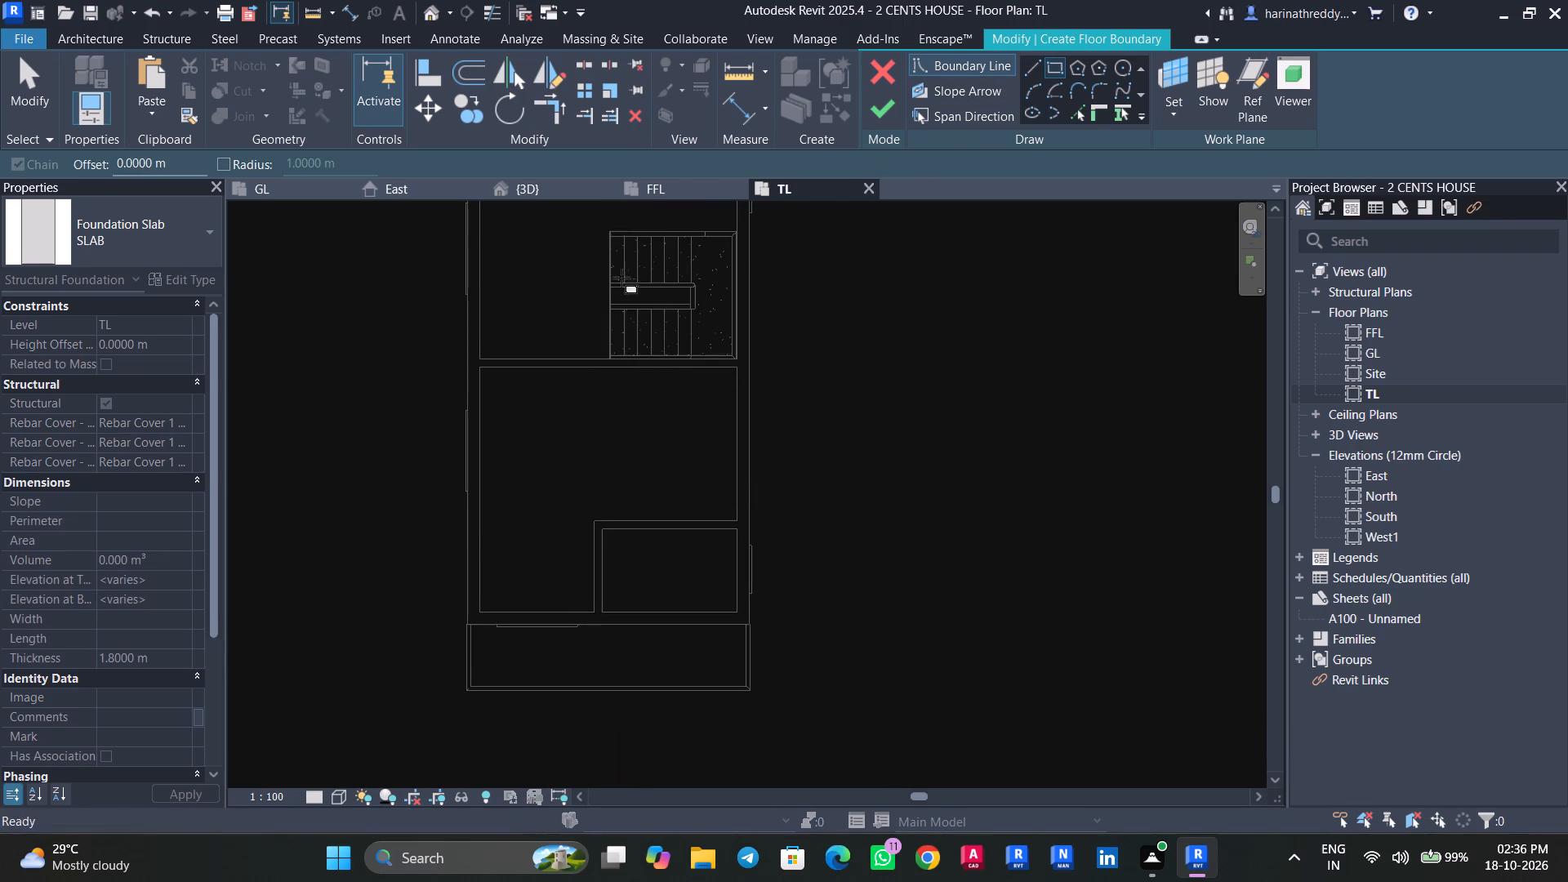
middle_drag(695, 546, 654, 322)
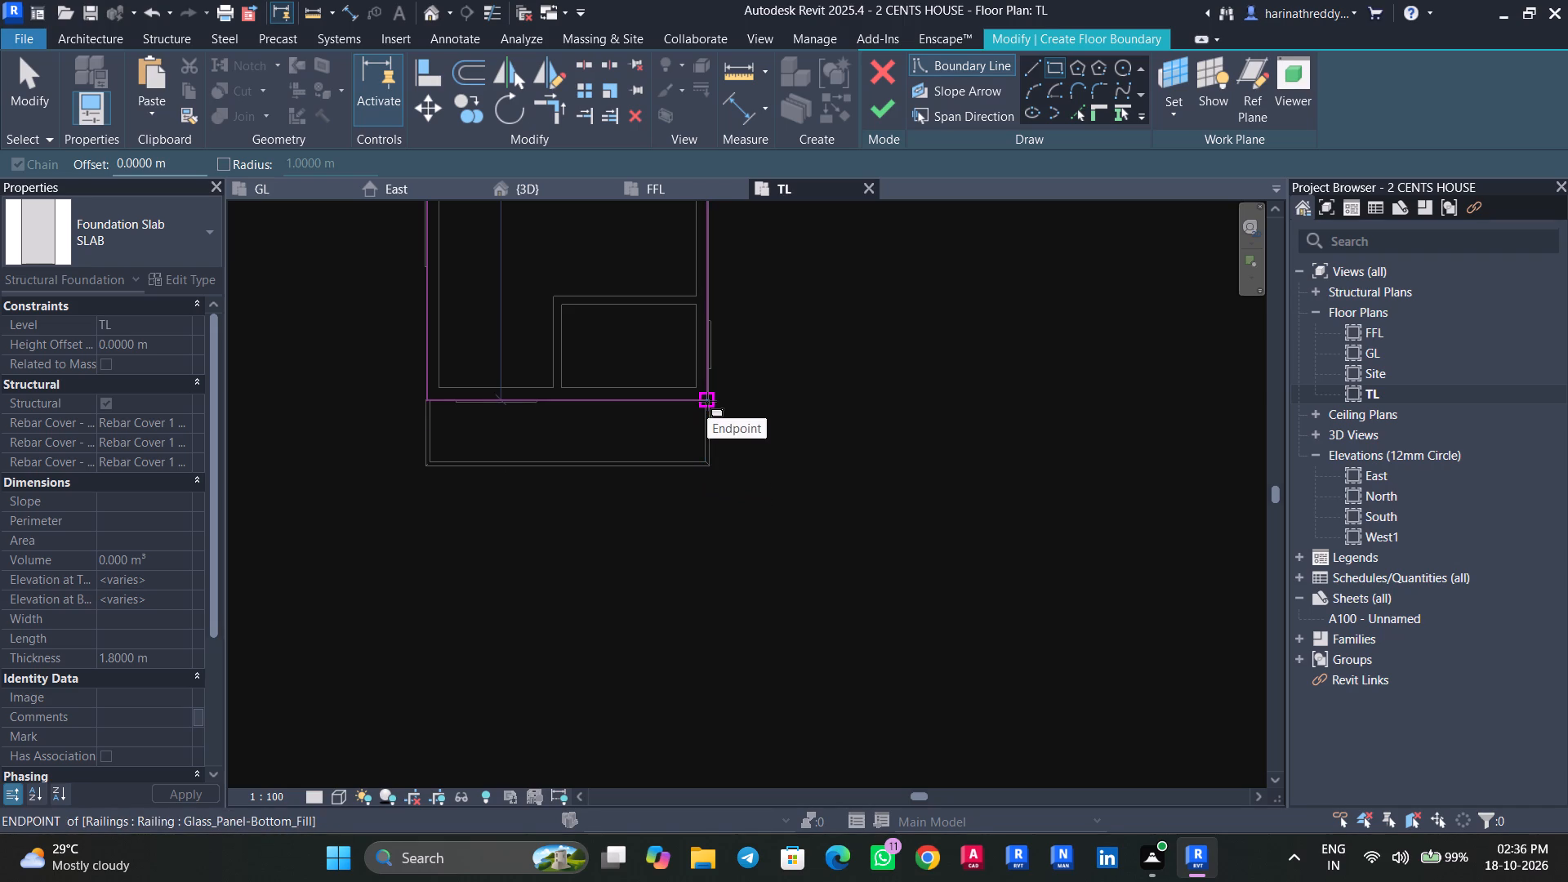
click(712, 464)
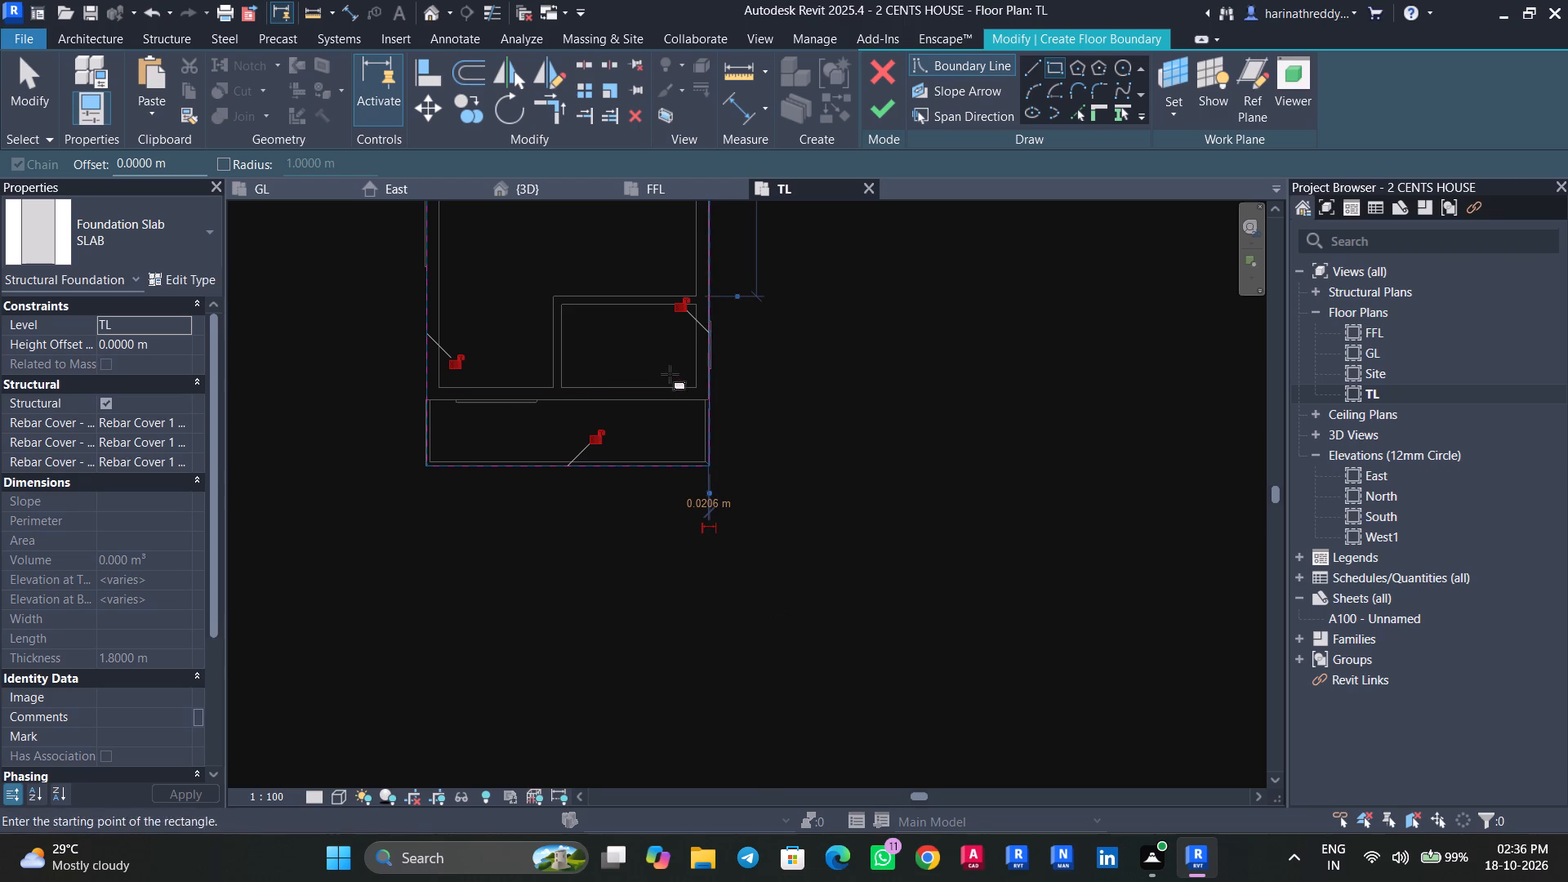
click(884, 114)
click(910, 442)
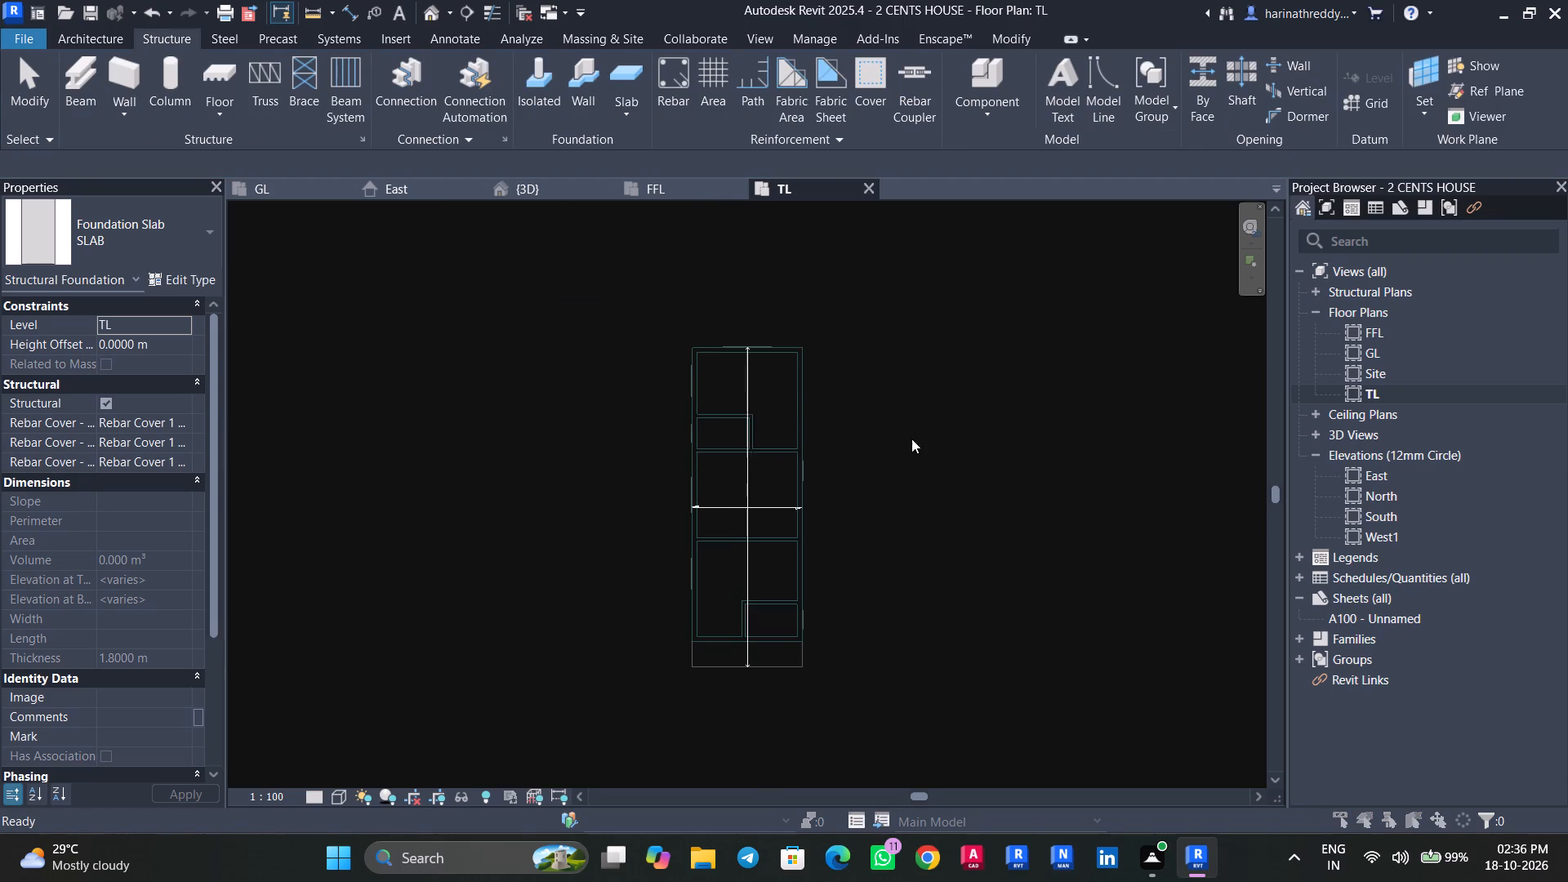
In the 3D view, select the terrace slab and set the SLAB type's structure layer thickness to 180 mm.
click(434, 11)
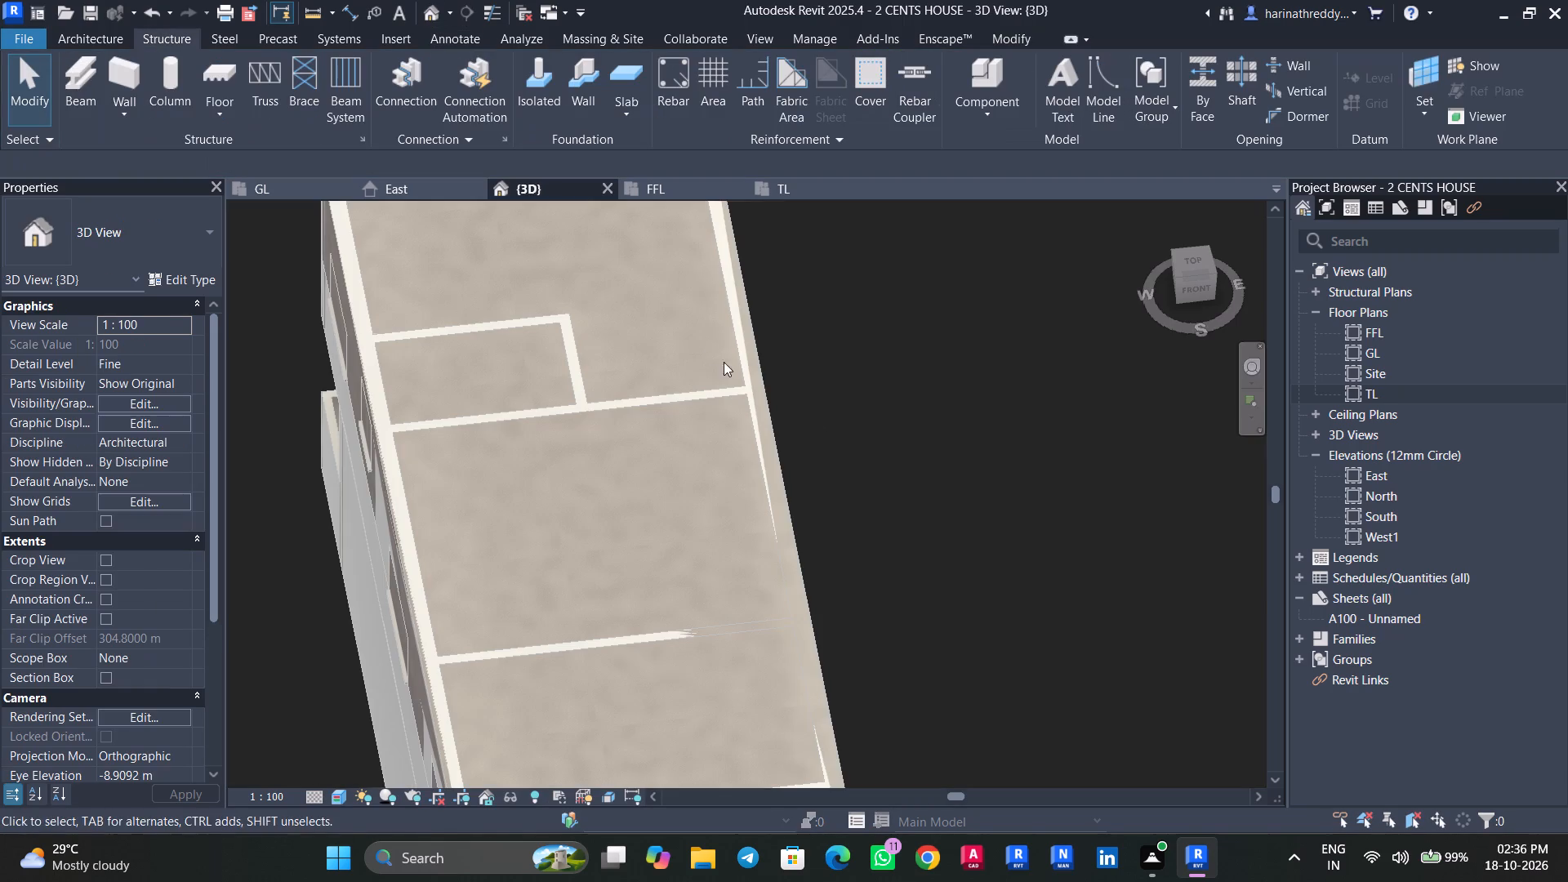
key(Escape)
scroll(978, 519, down, 4)
shift+middle_drag(964, 606, 1044, 497)
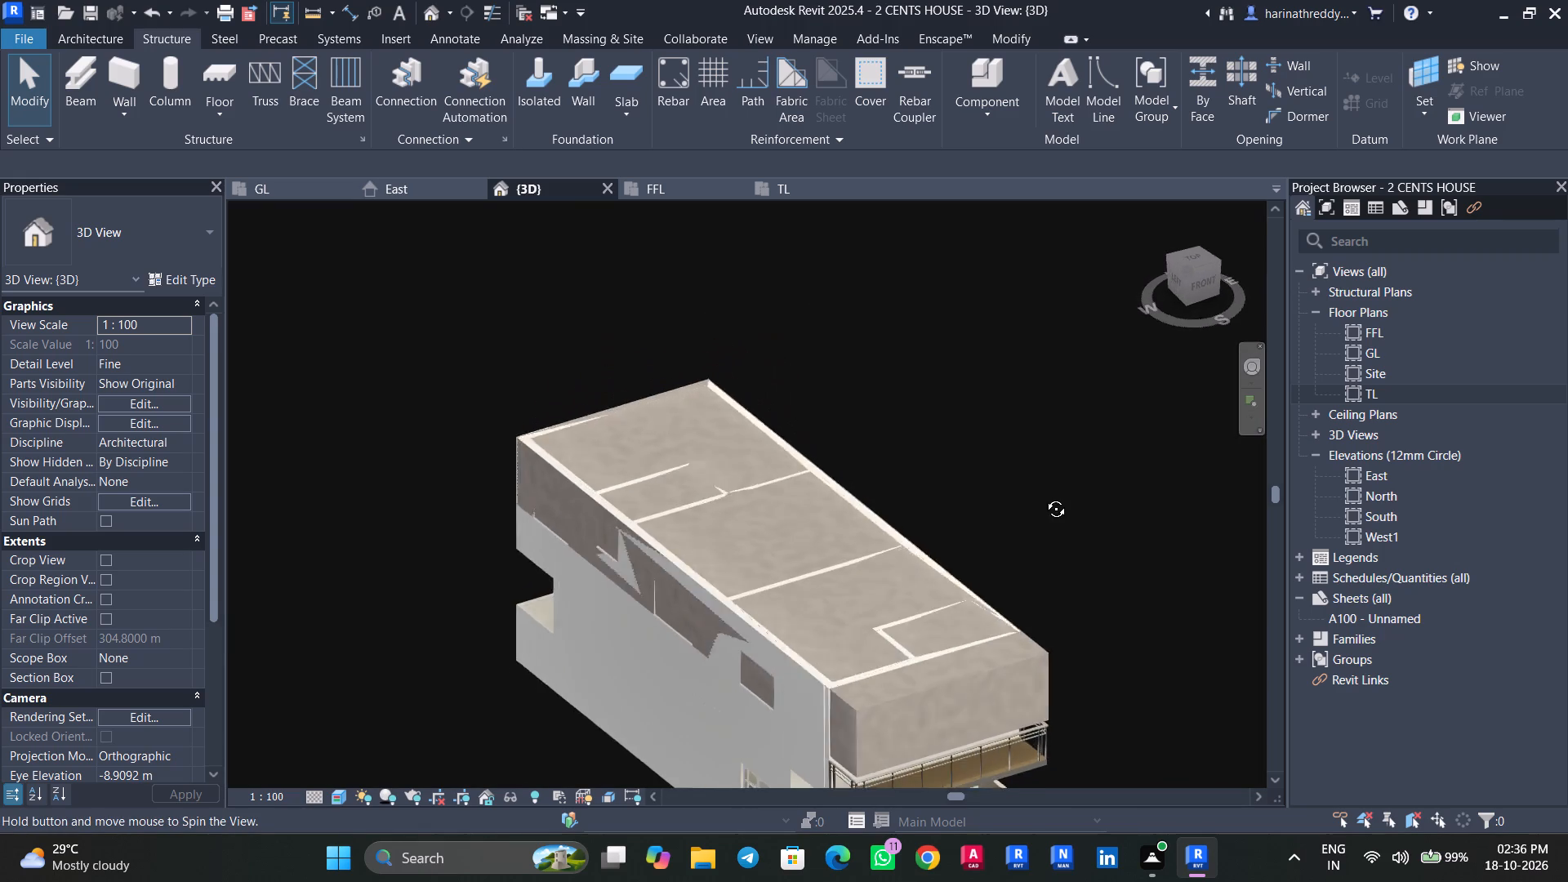
shift+middle_drag(1044, 497, 1048, 464)
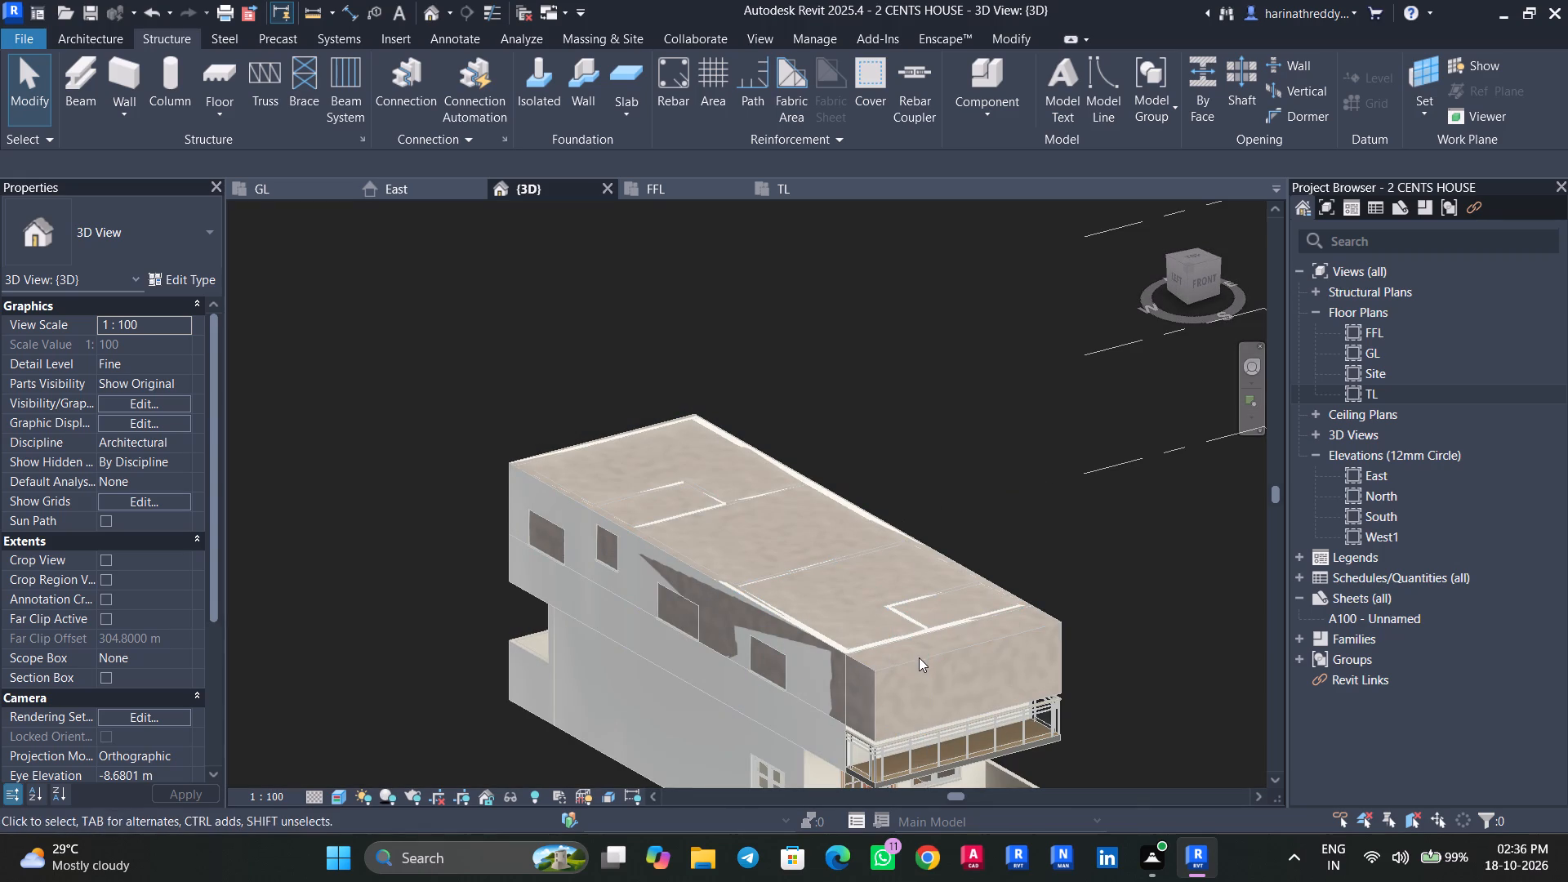
click(918, 661)
click(186, 278)
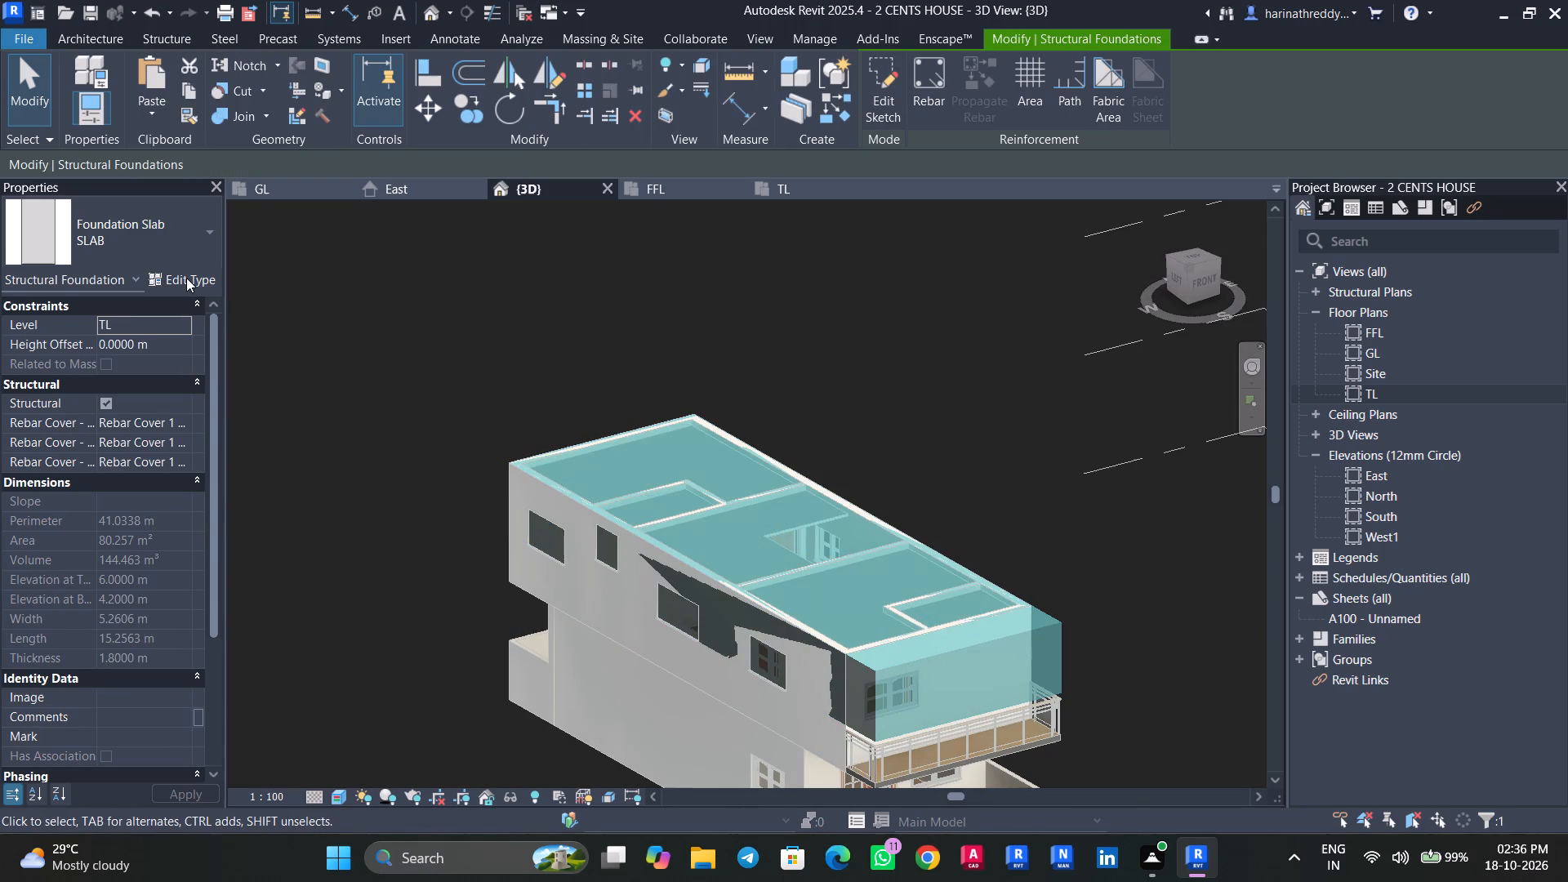
click(1396, 316)
click(1331, 331)
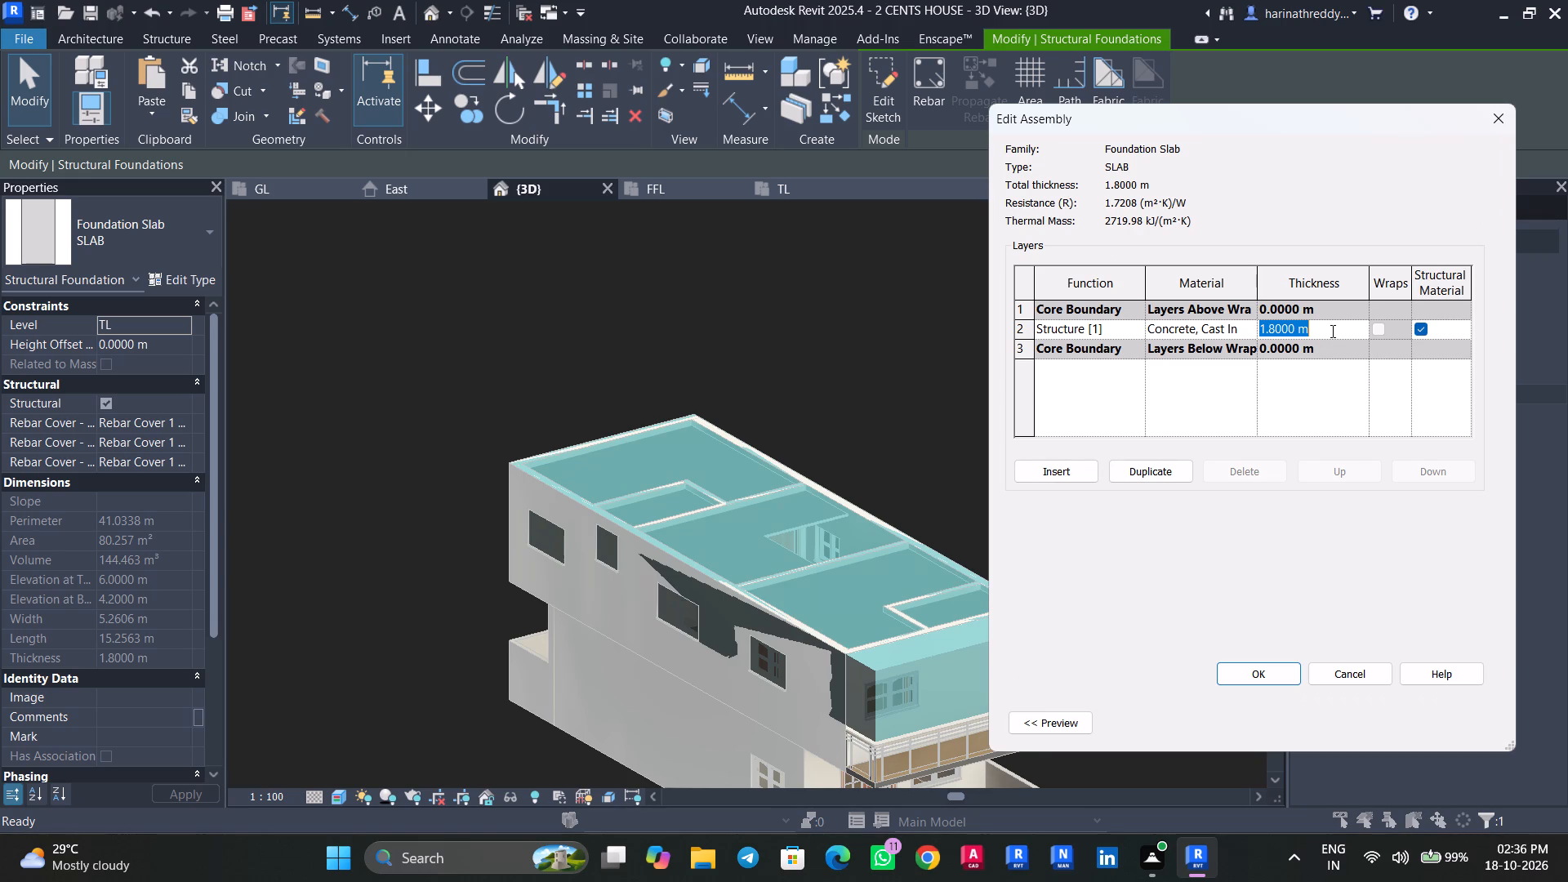
text(18)
key(0)
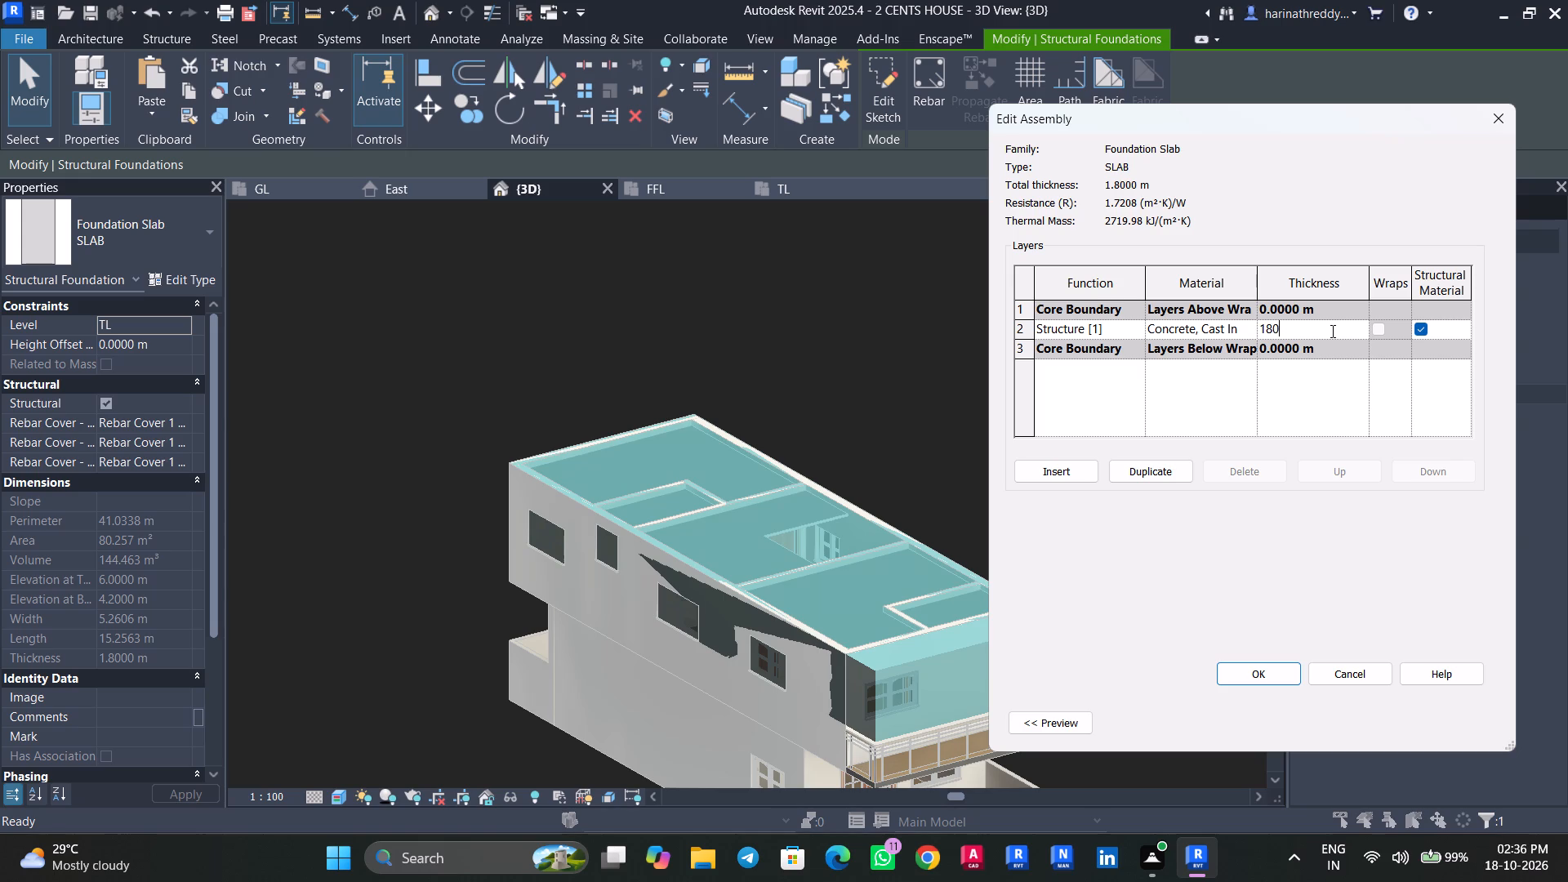
text(MM)
key(Return)
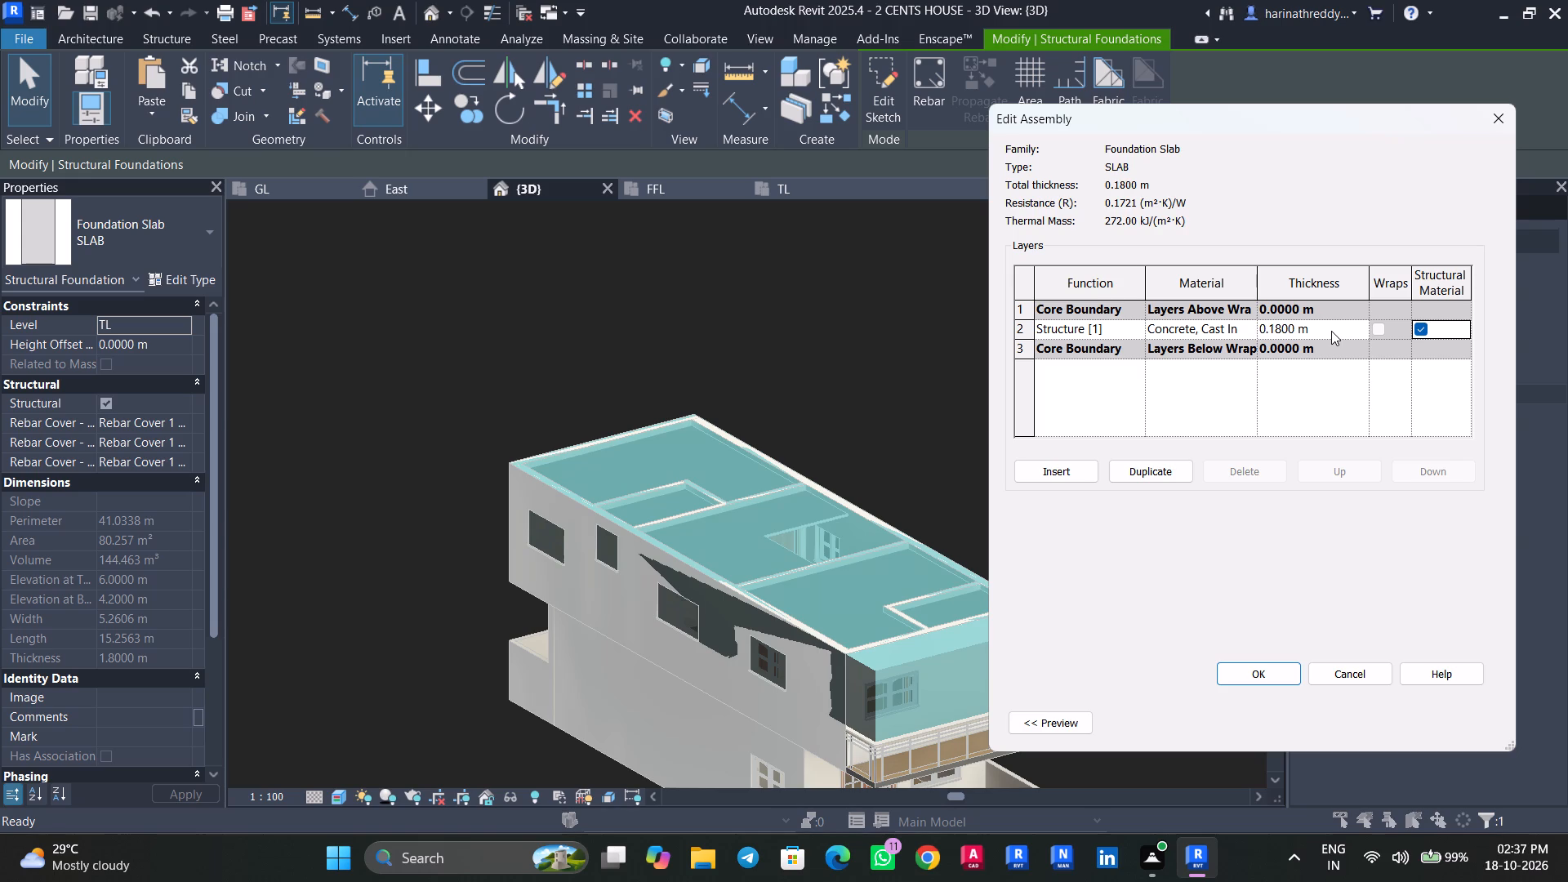
click(1255, 666)
click(1431, 737)
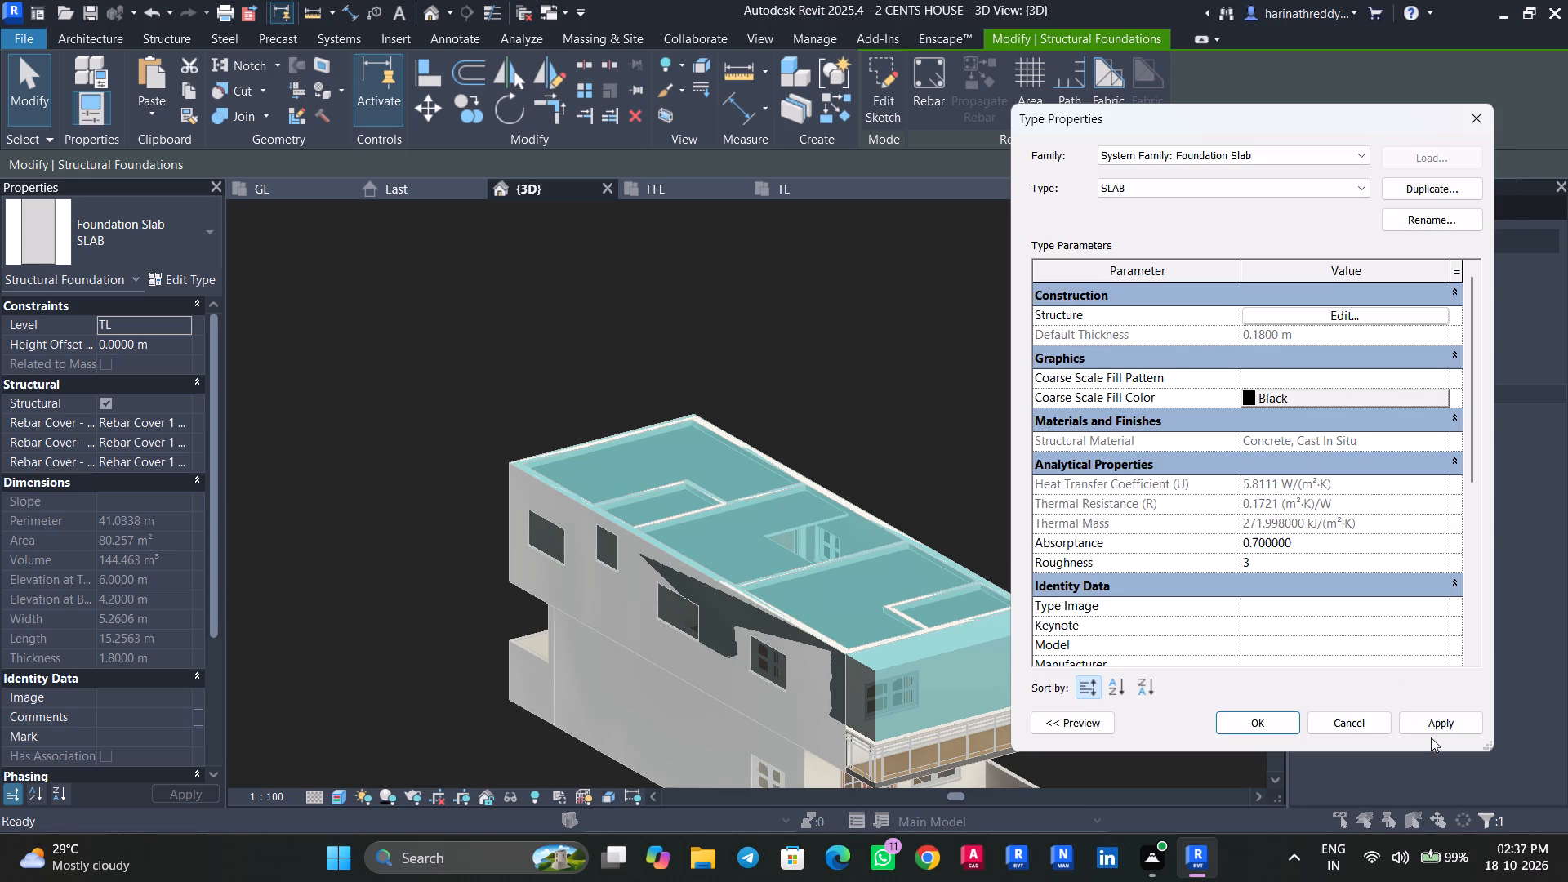
click(1412, 721)
click(1207, 733)
click(1212, 731)
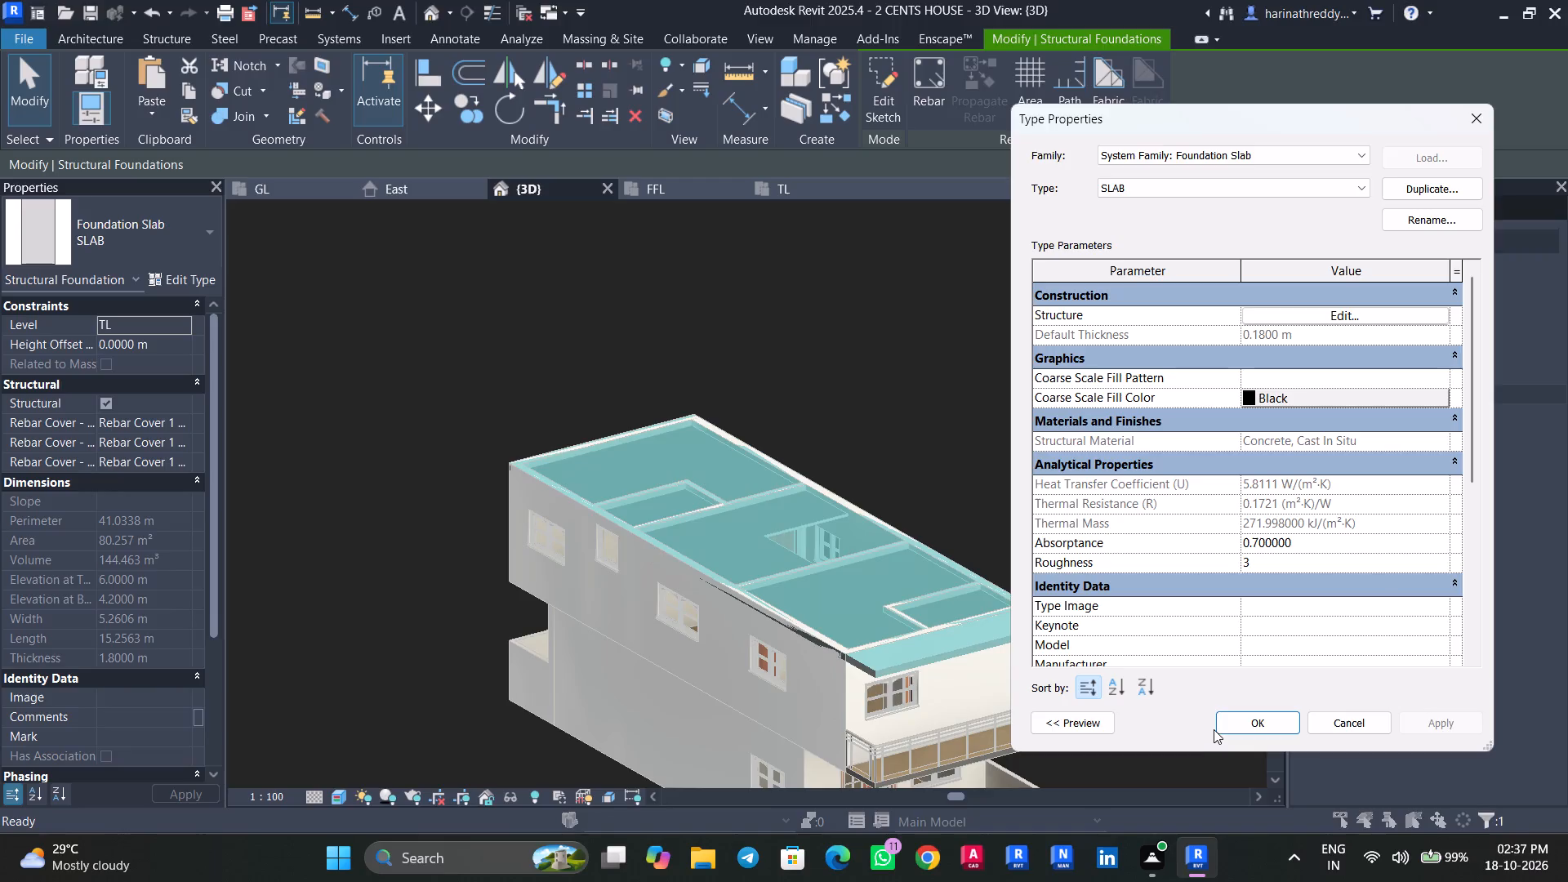
click(1256, 716)
click(1029, 508)
Set the terrace slab's height offset from level TL to 180 mm.
scroll(899, 612, up, 6)
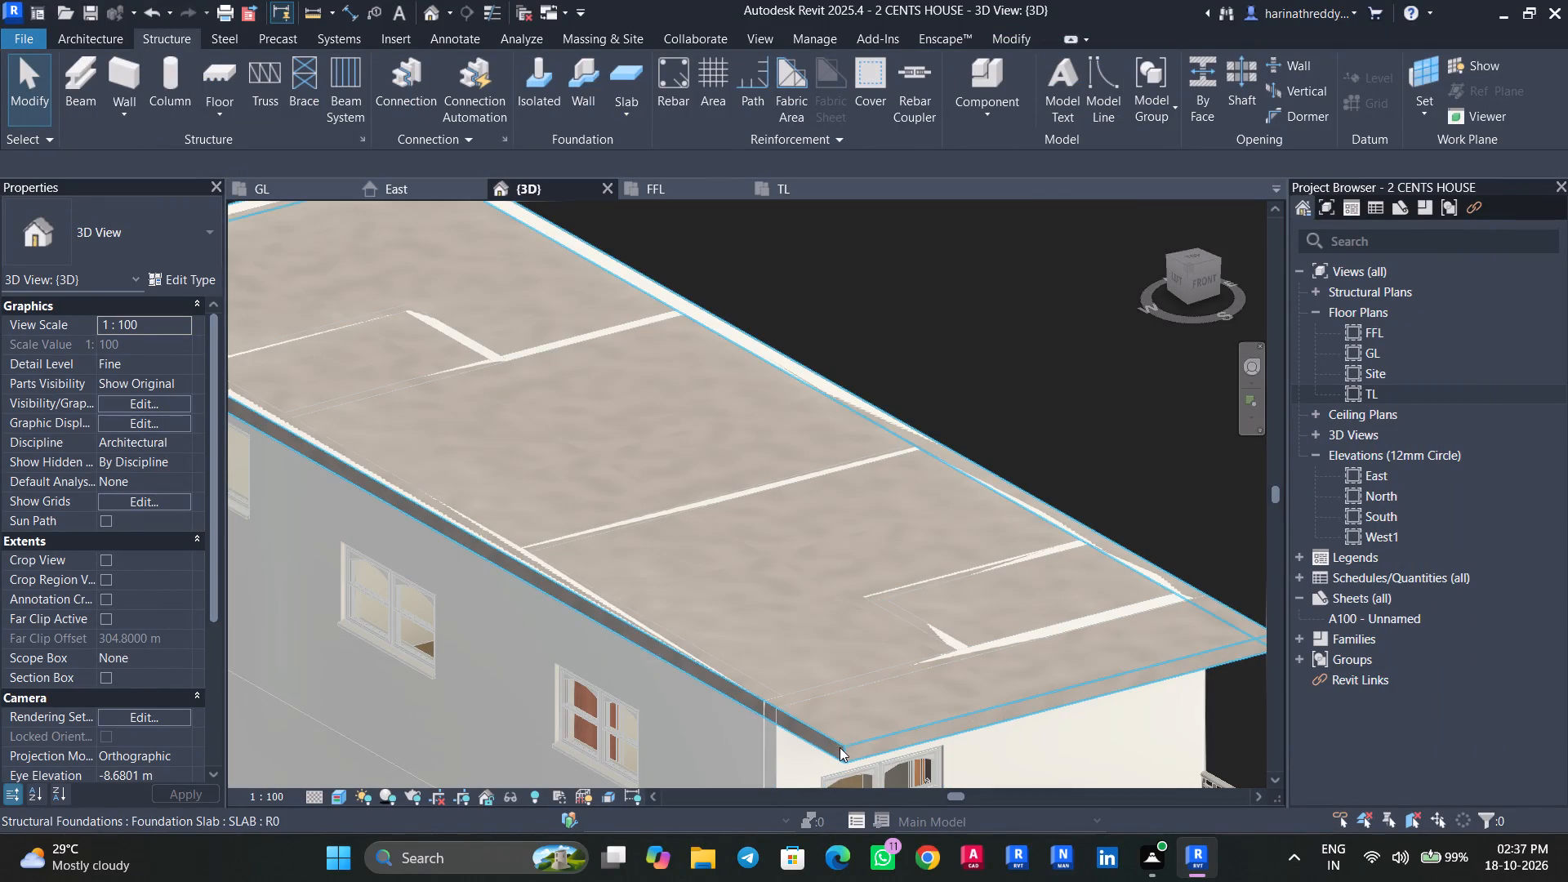
click(840, 747)
click(172, 341)
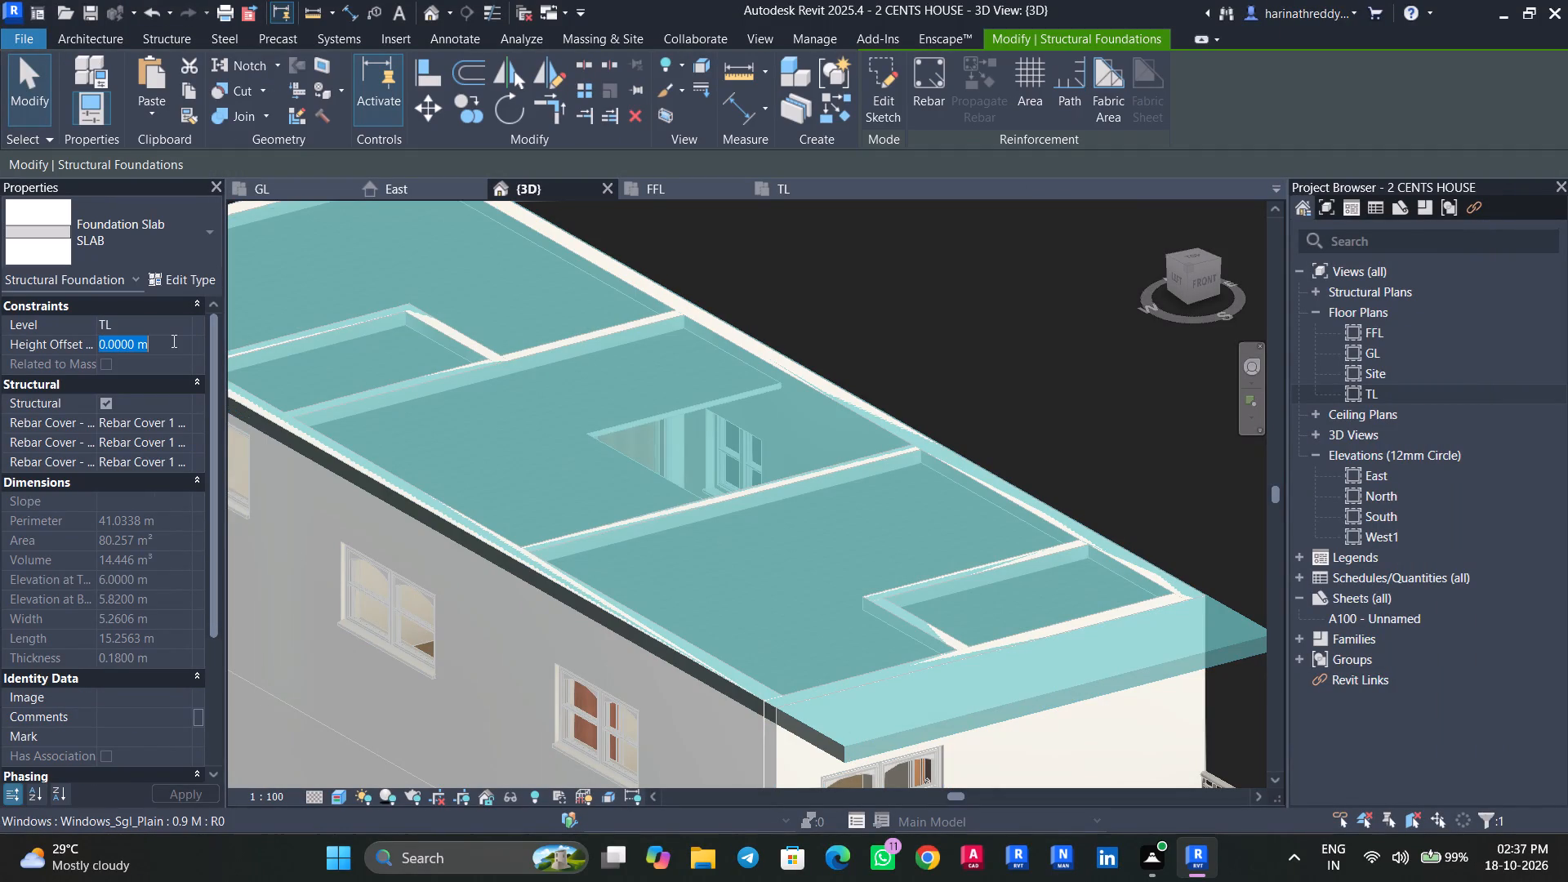
text(180)
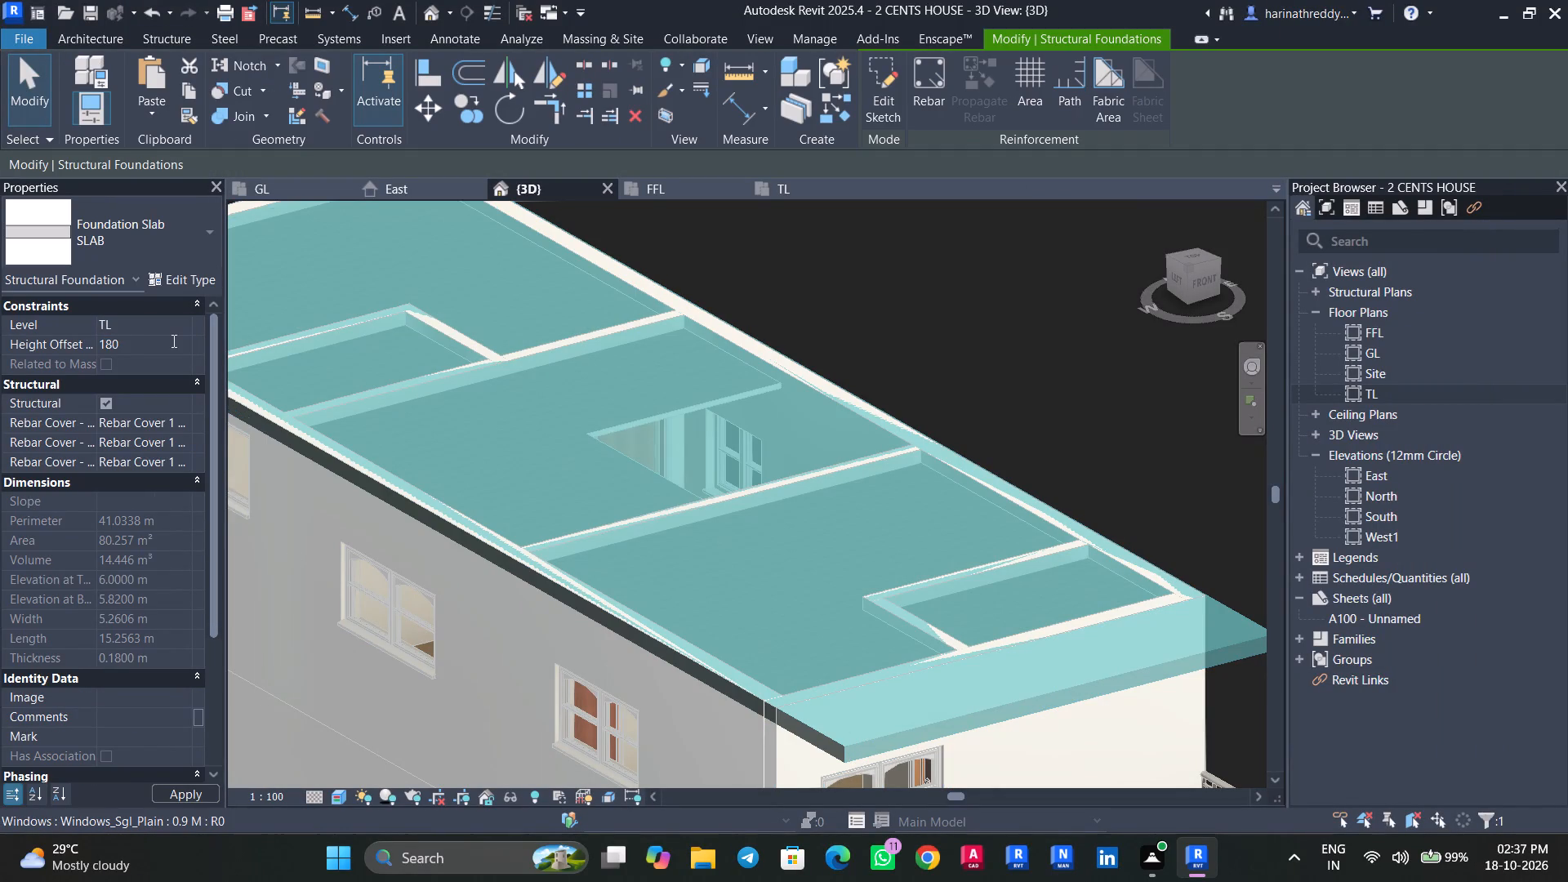
text(MM)
key(Return)
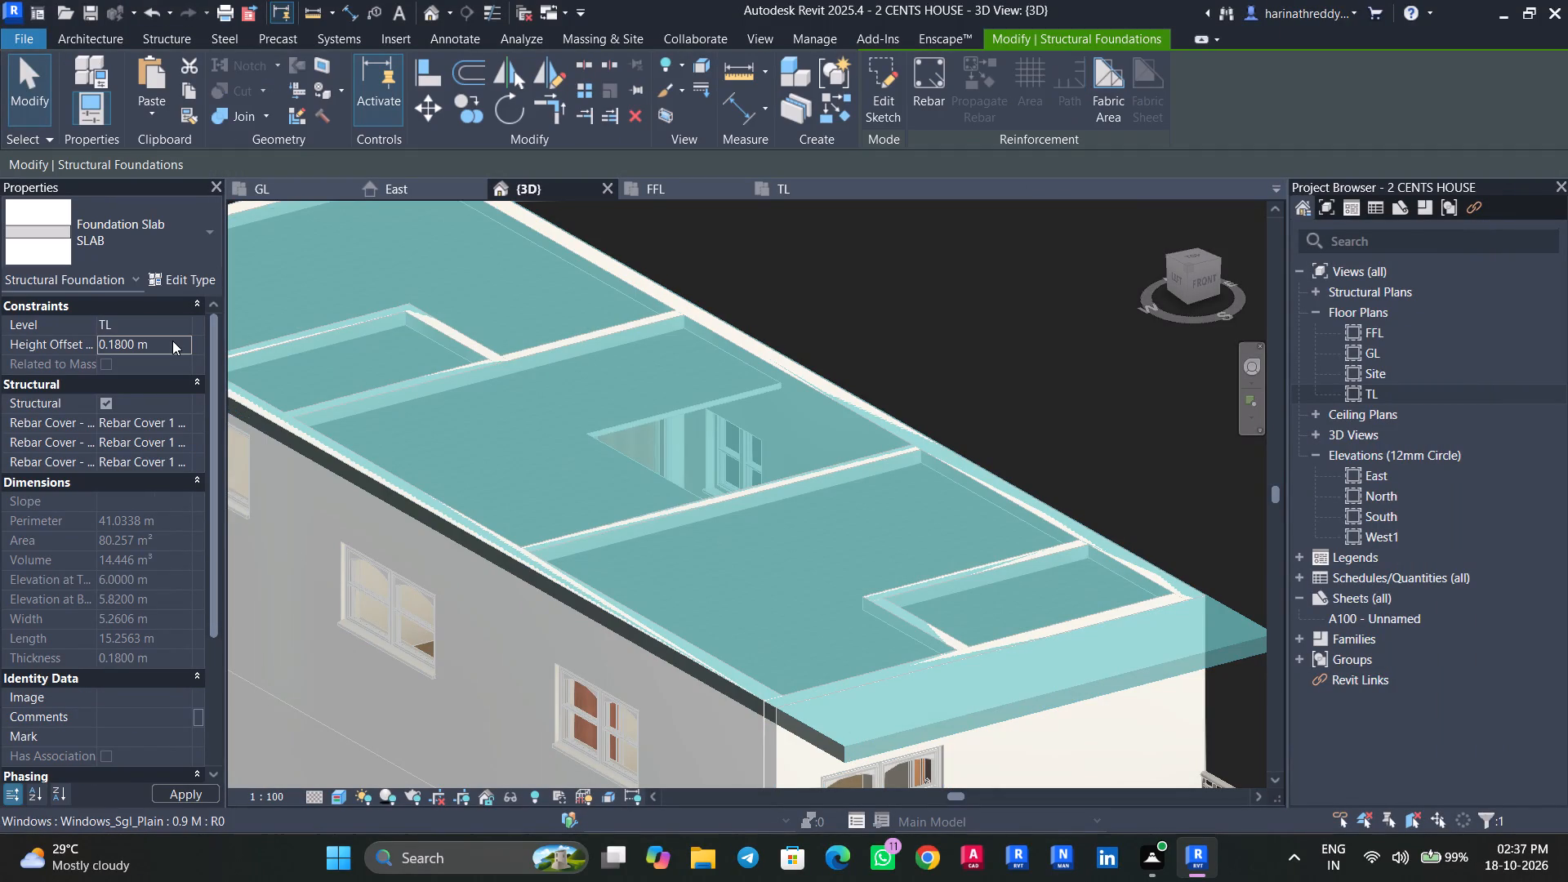
click(949, 318)
scroll(947, 321, down, 3)
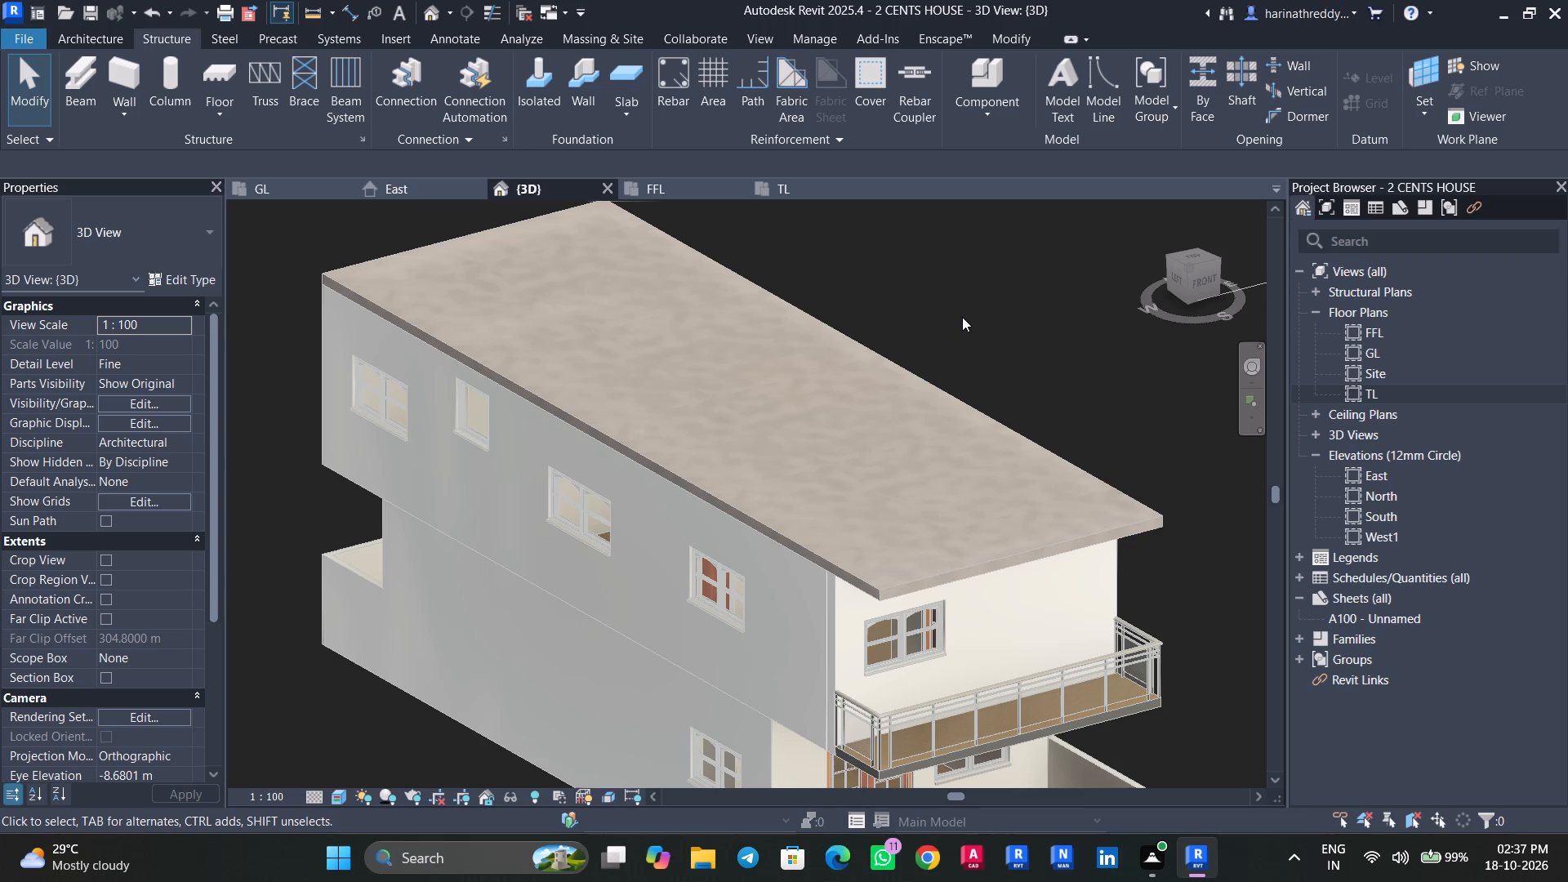
Examine the house in 3D from the side, rear and underside, checking the roof slab and the floor levels.
shift+middle_drag(991, 348, 947, 270)
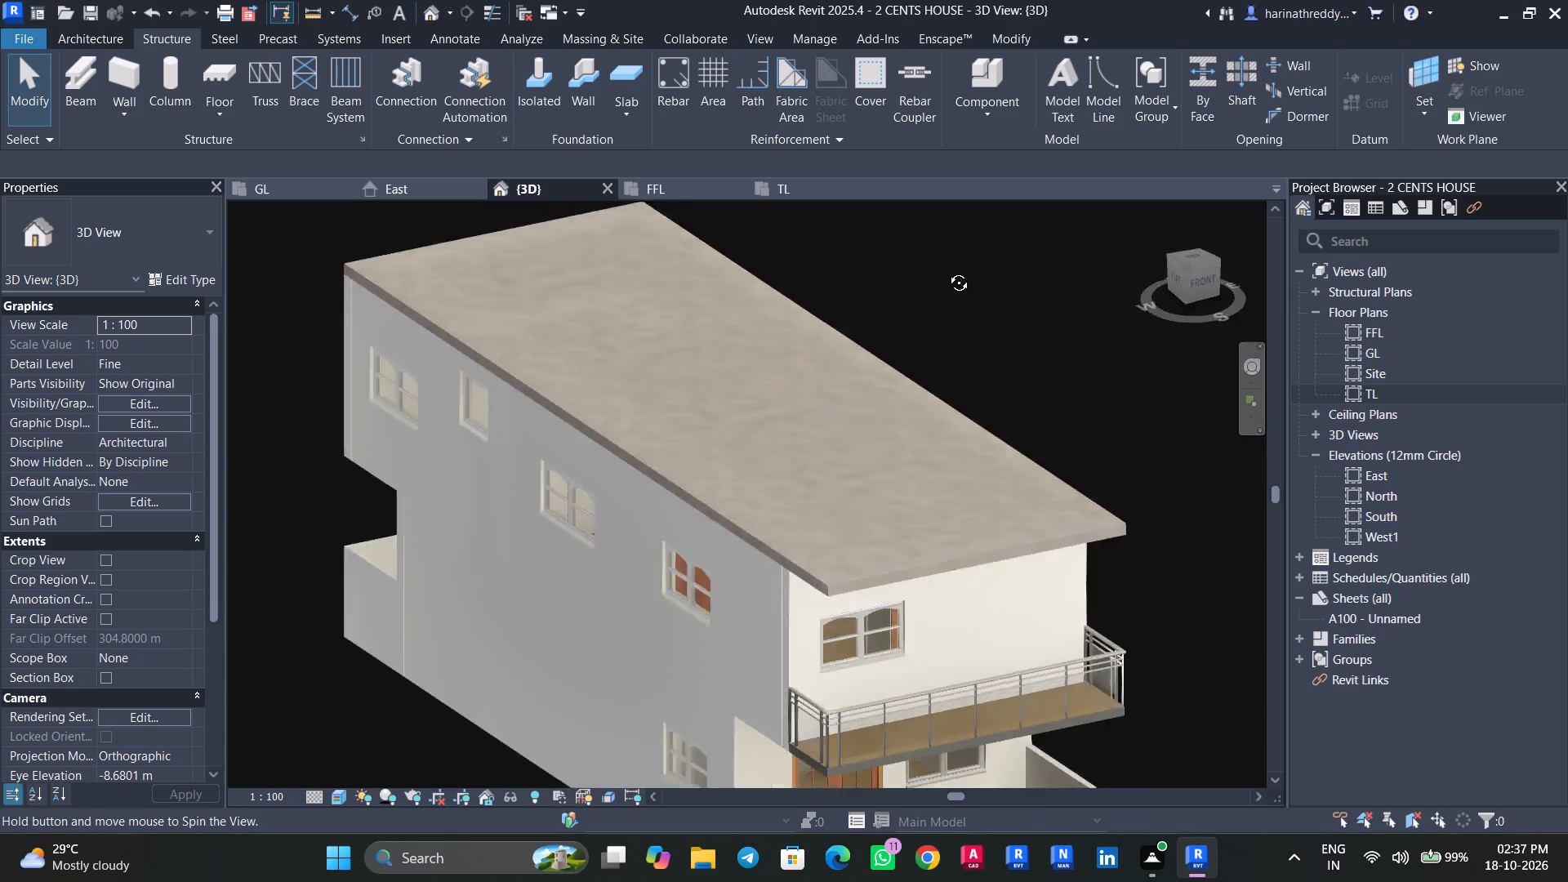
shift+middle_drag(947, 270, 595, 401)
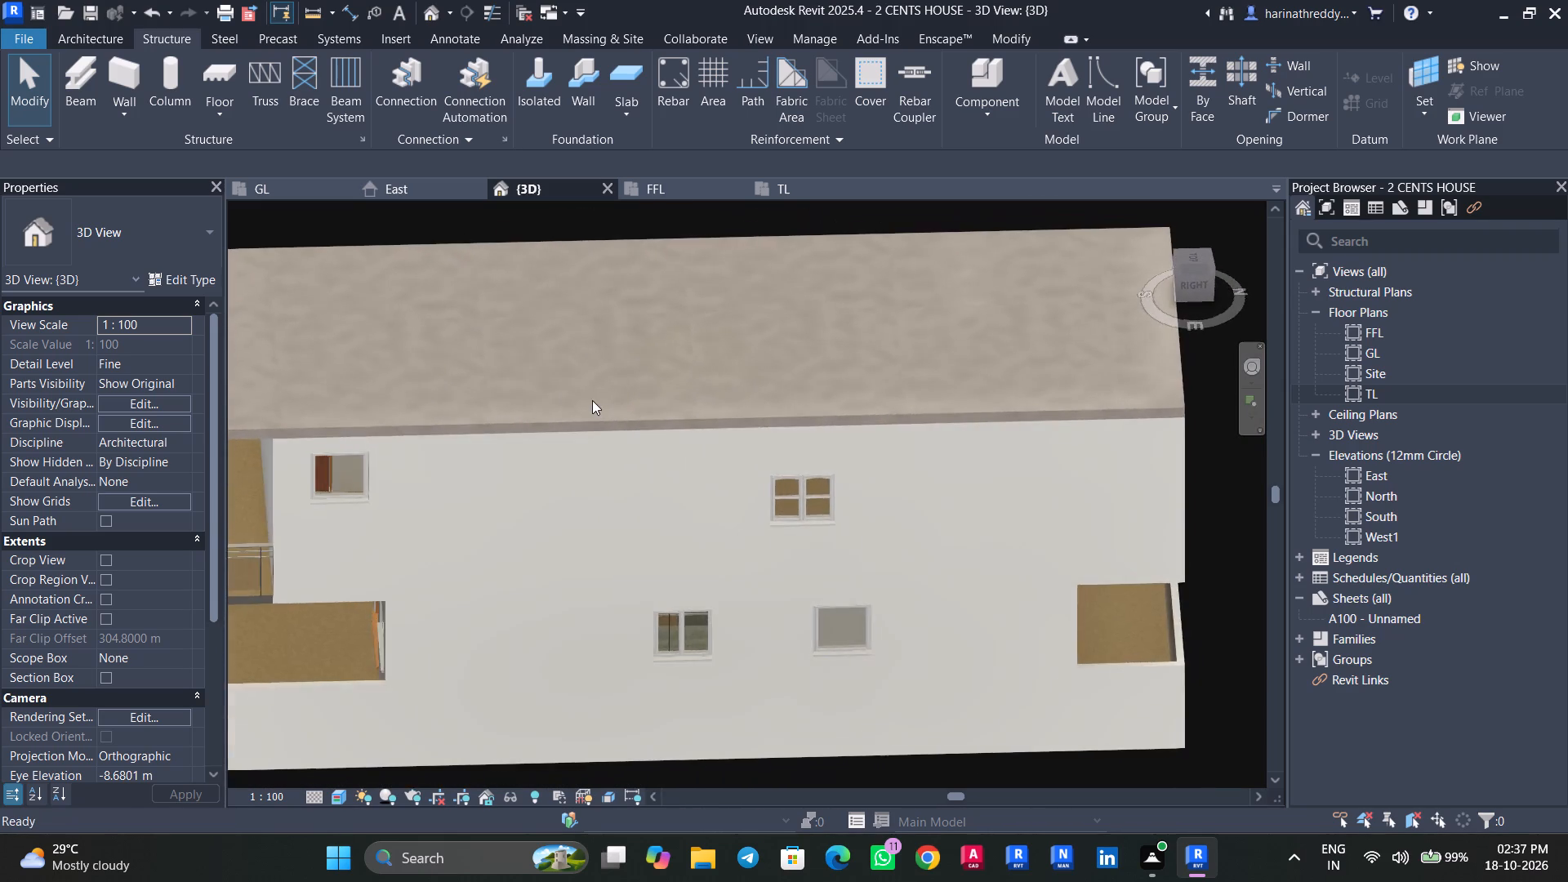
middle_drag(593, 400, 898, 430)
shift+middle_drag(808, 439, 801, 287)
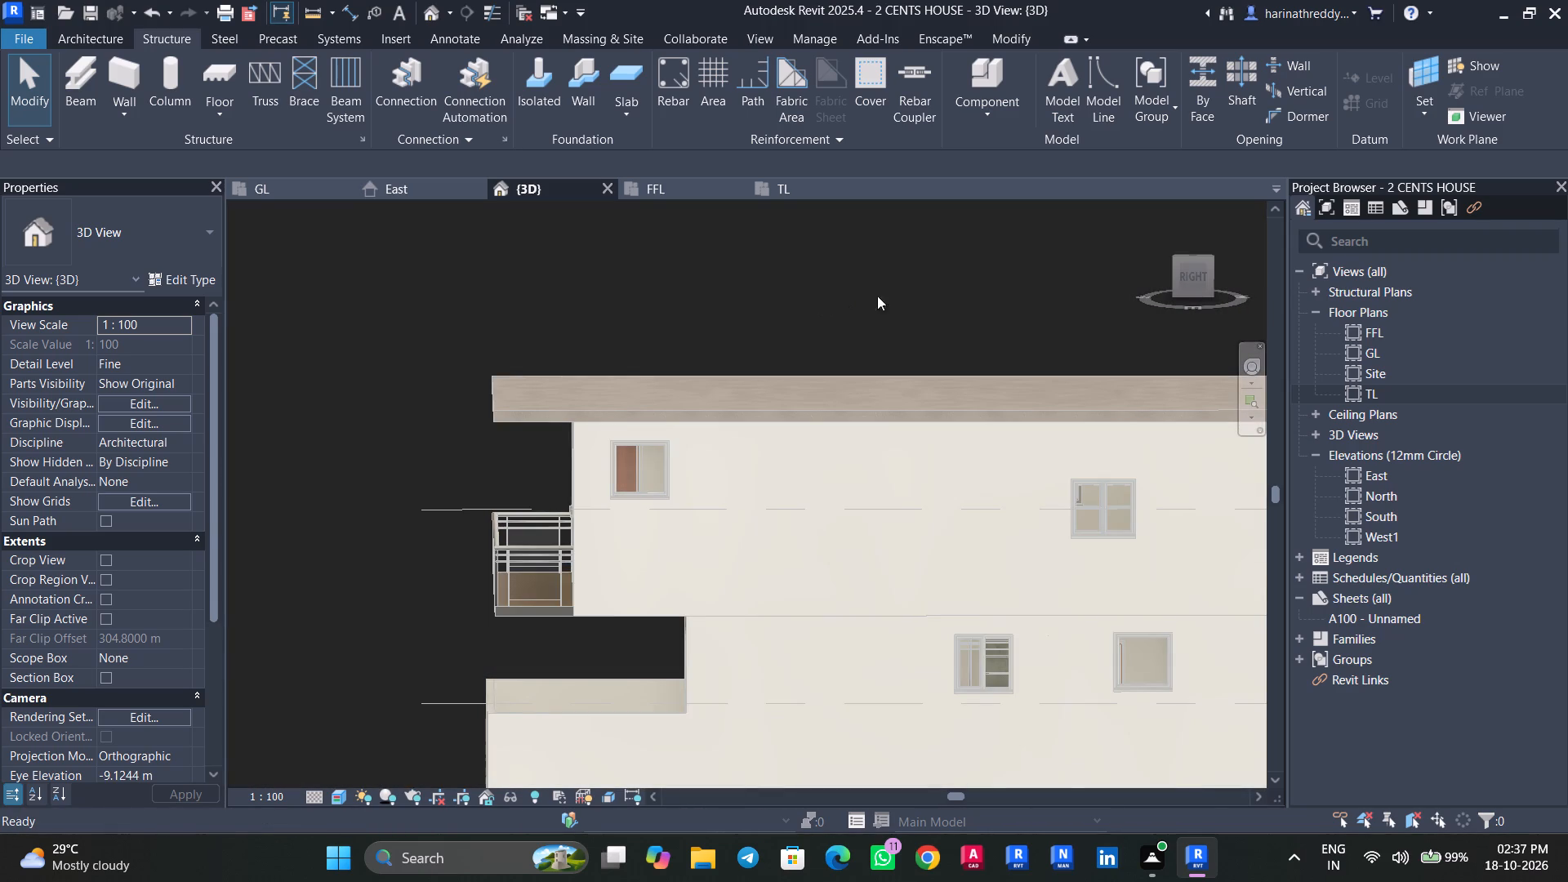
click(1196, 269)
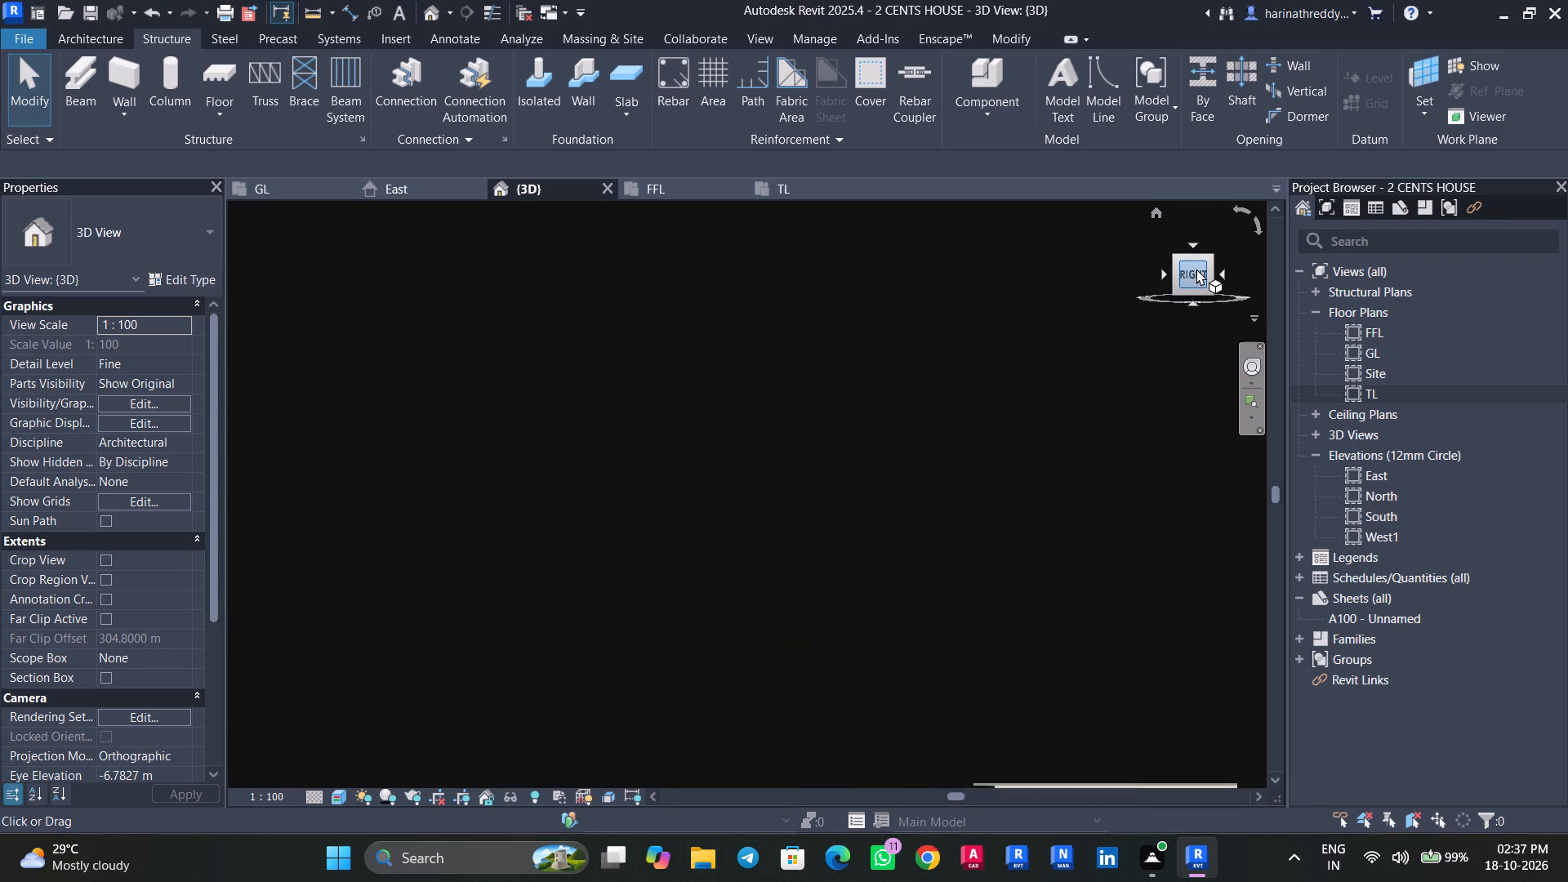
scroll(596, 476, up, 8)
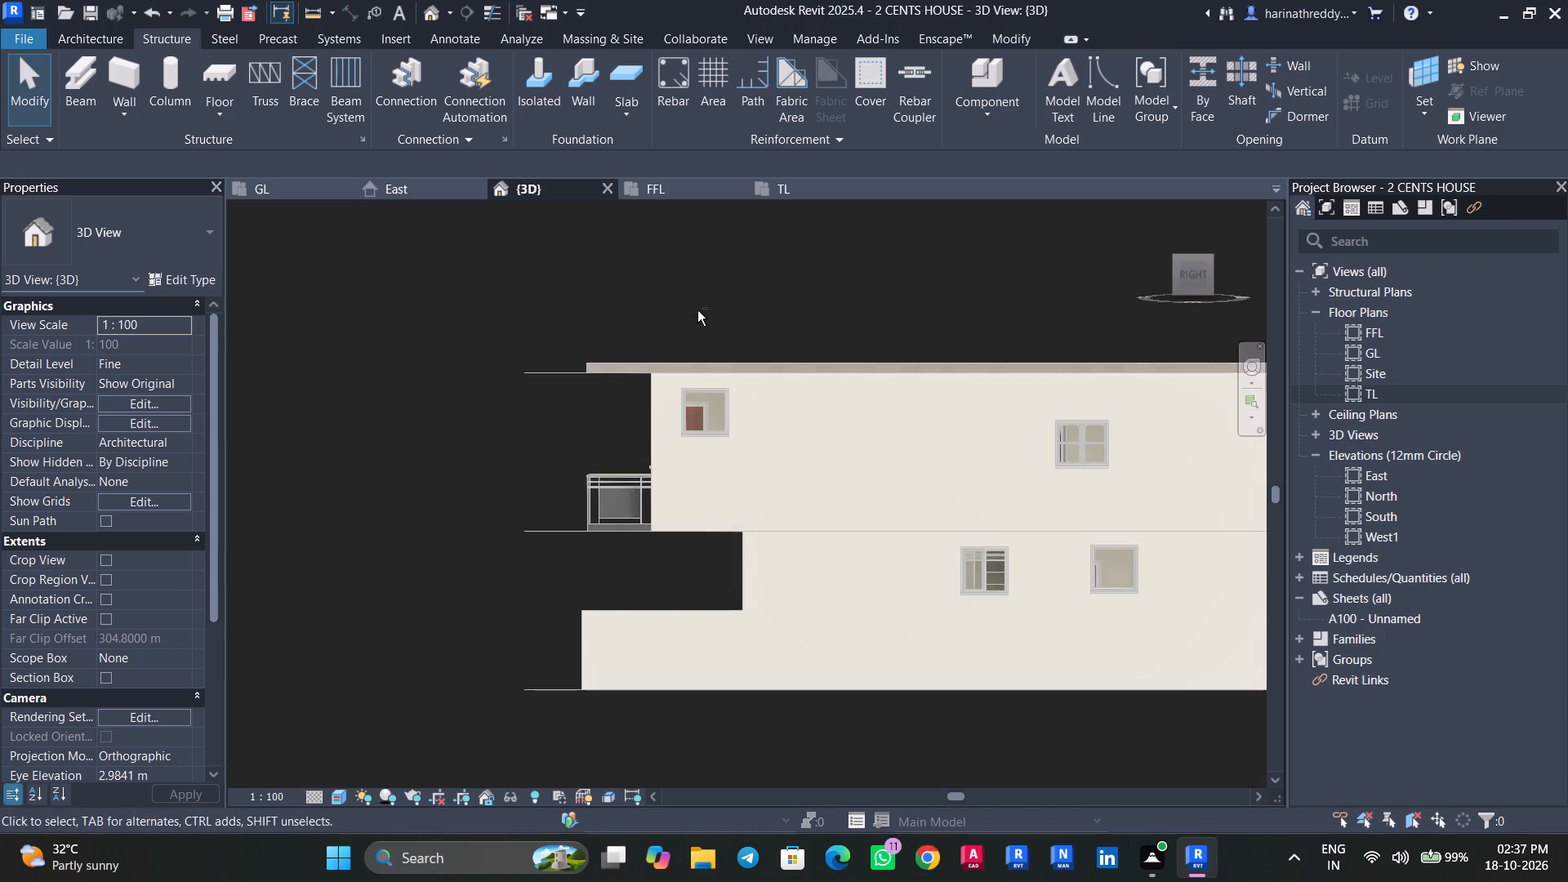
shift+middle_drag(697, 310, 853, 525)
scroll(918, 559, down, 4)
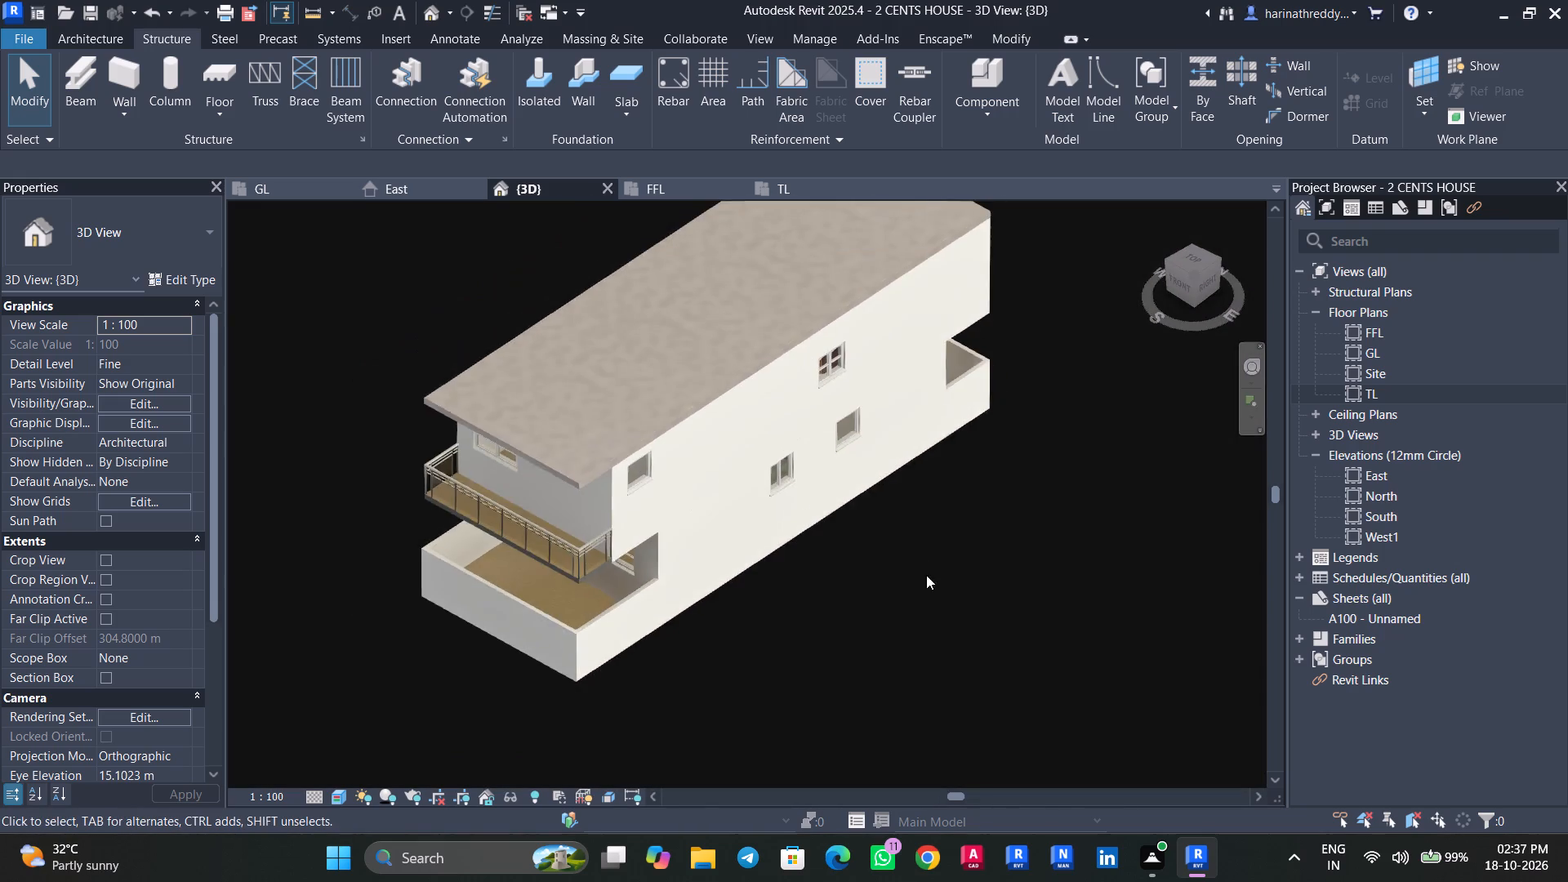
shift+middle_drag(955, 604, 723, 486)
middle_drag(882, 663, 607, 630)
shift+middle_drag(1238, 579, 952, 555)
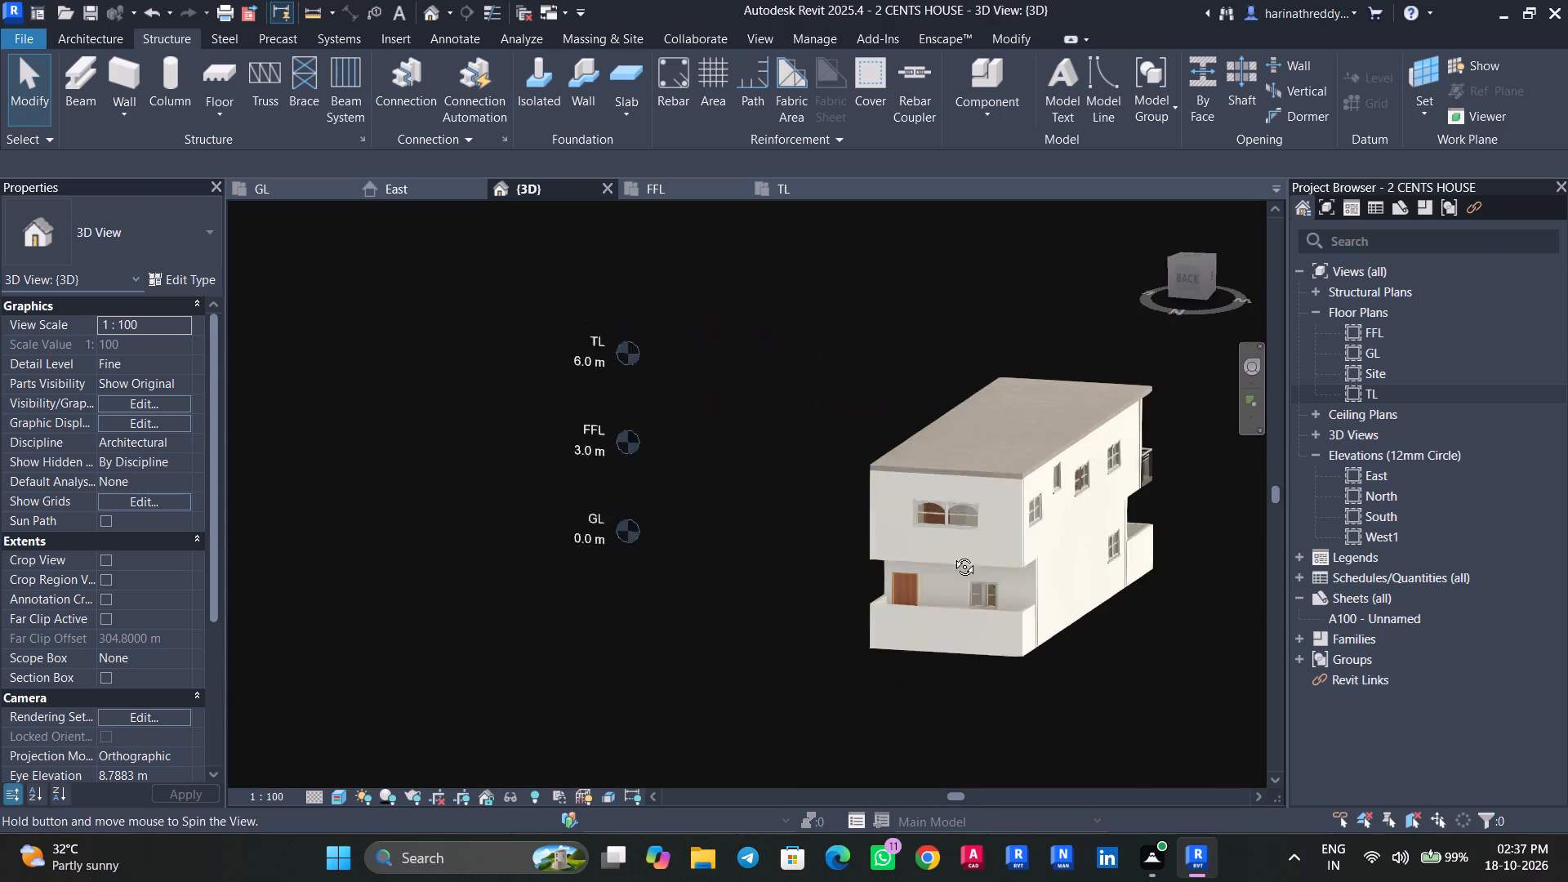
shift+middle_drag(952, 555, 987, 322)
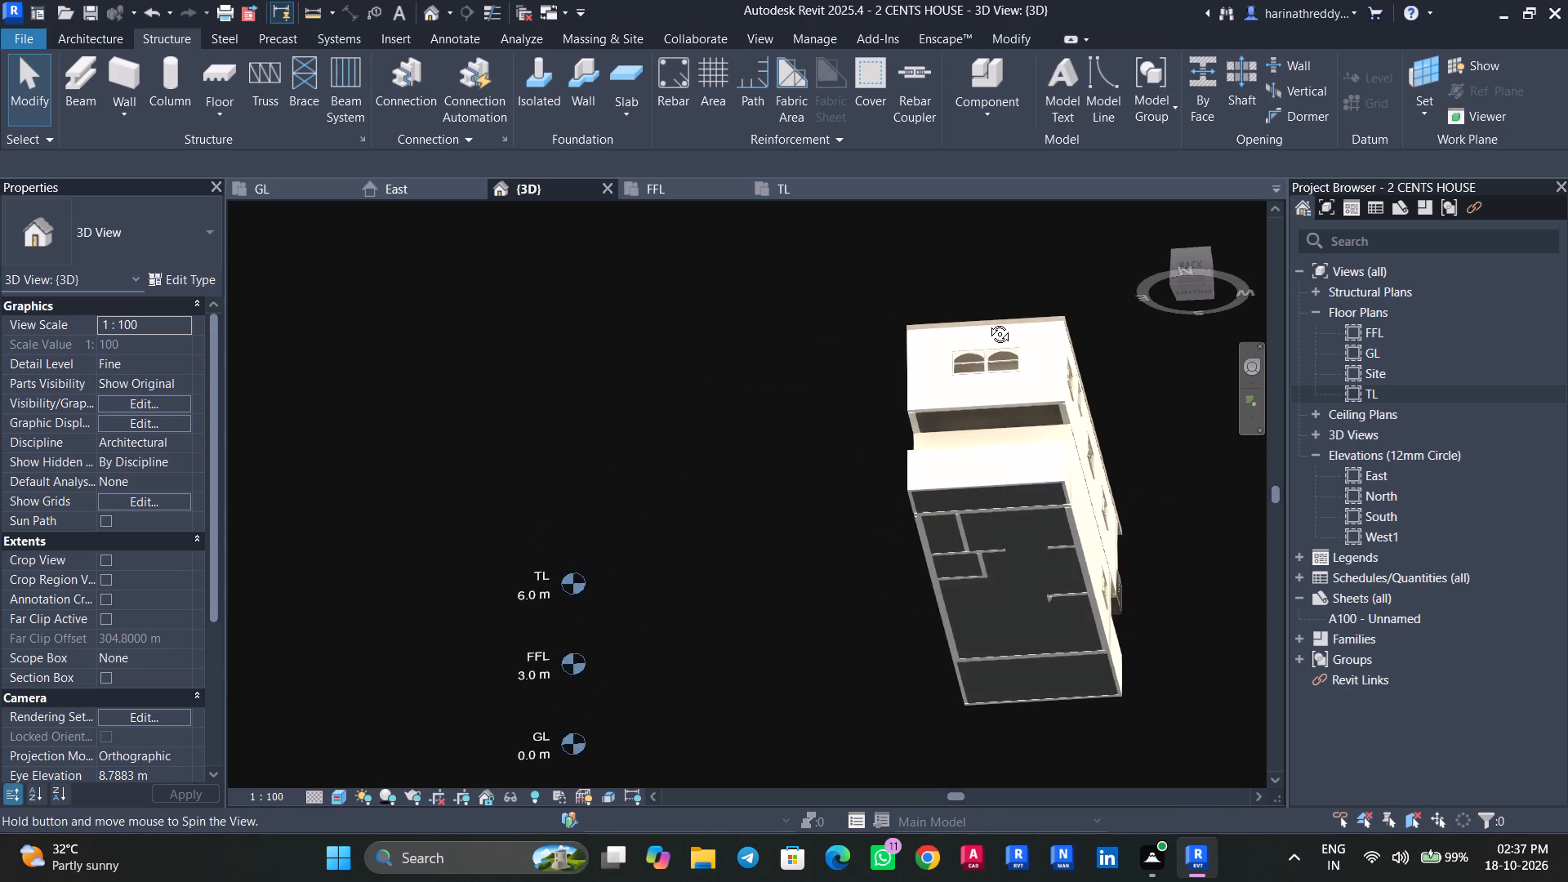
shift+middle_drag(987, 322, 969, 357)
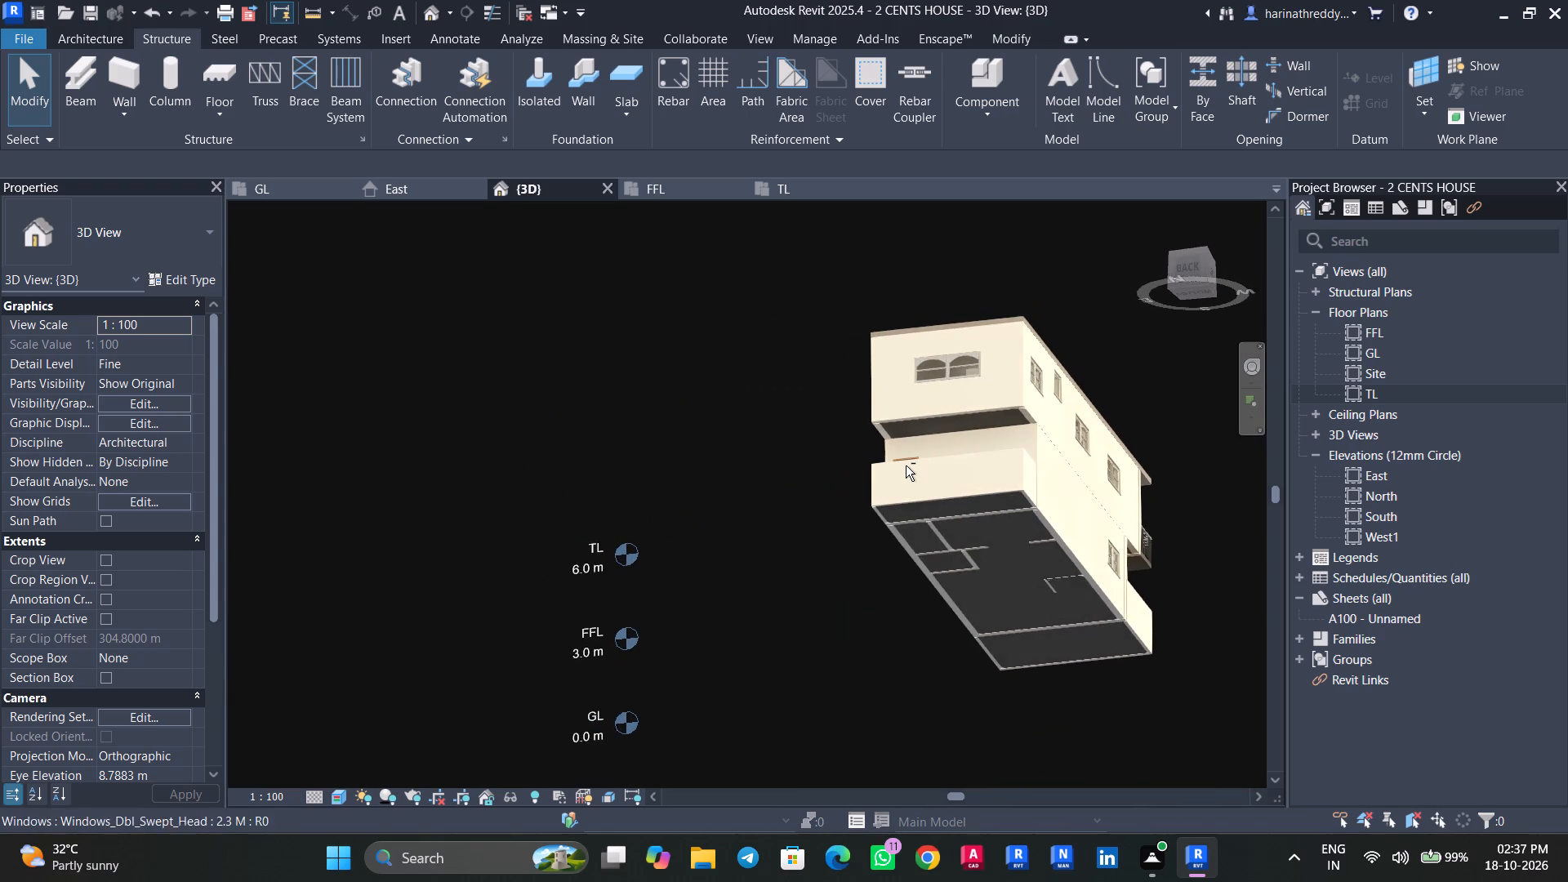
scroll(920, 430, up, 5)
shift+middle_drag(924, 423, 876, 289)
shift+scroll(876, 289, up, 1)
middle_drag(974, 360, 1116, 856)
shift+middle_drag(1143, 735, 1041, 817)
middle_drag(1051, 733, 1116, 440)
shift+middle_drag(1070, 490, 1064, 596)
shift+middle_drag(1062, 622, 1066, 684)
middle_drag(1102, 637, 1048, 367)
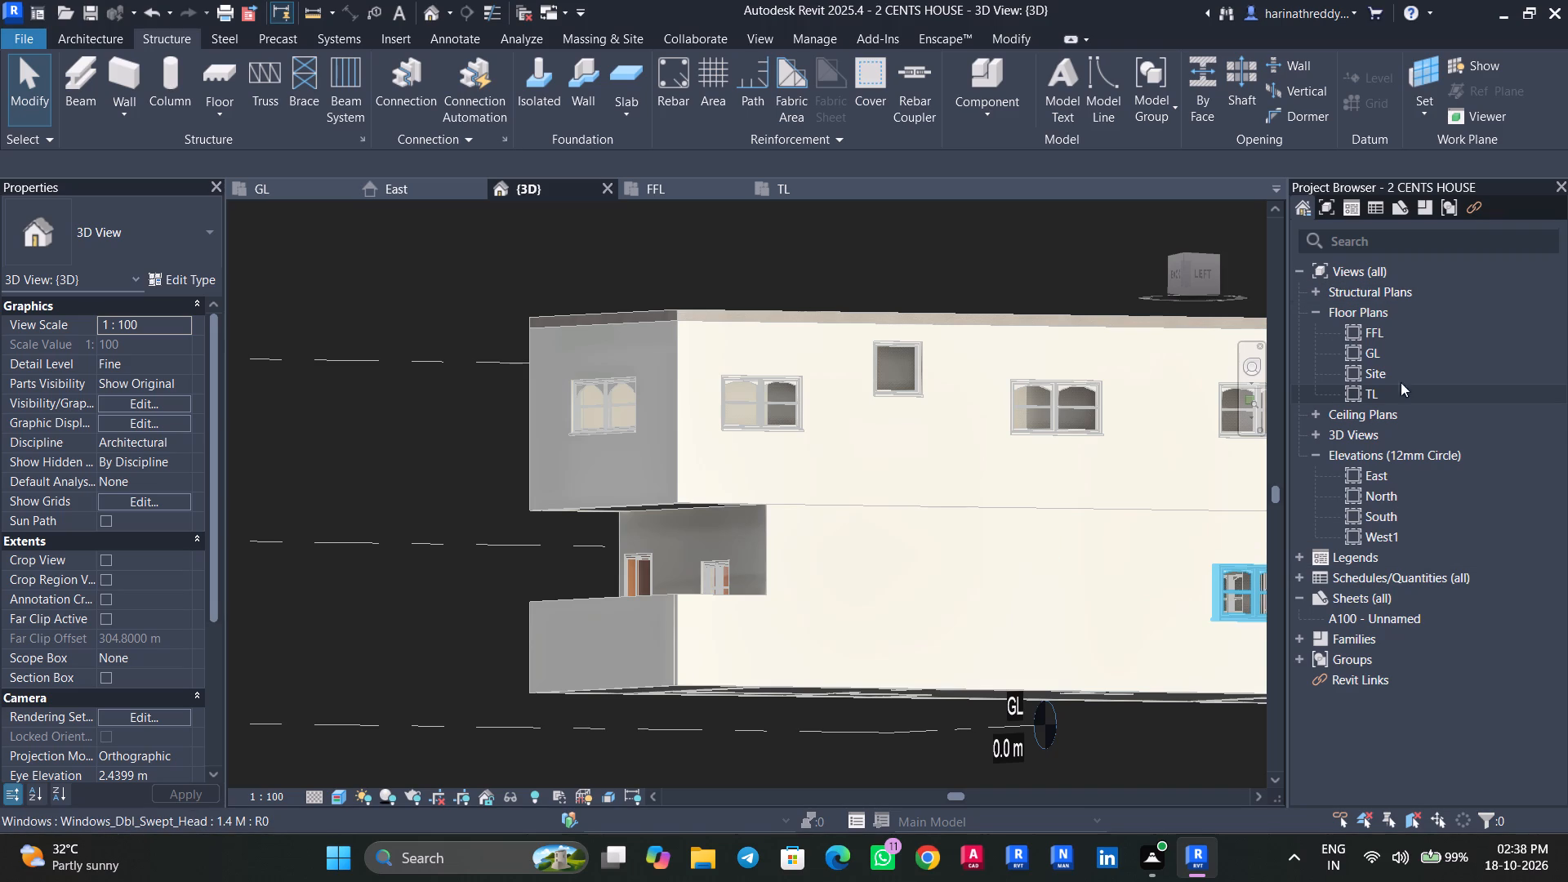
Start a structural foundation slab of type SLAB on level GL with a rectangular boundary and a 180 mm height offset.
double_click(1375, 345)
scroll(514, 532, down, 6)
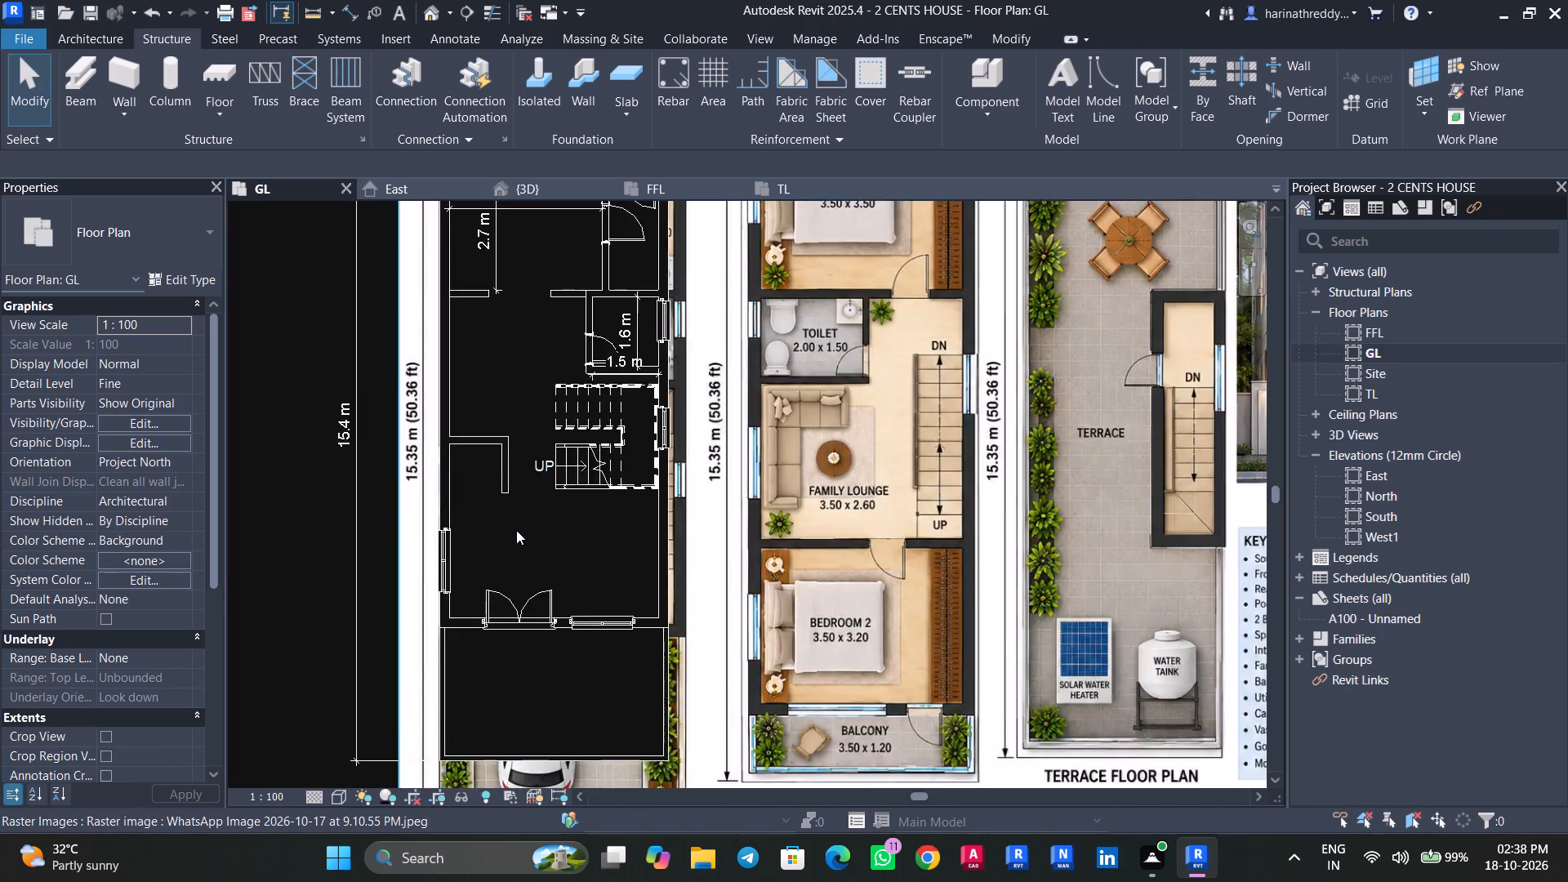
scroll(516, 530, down, 2)
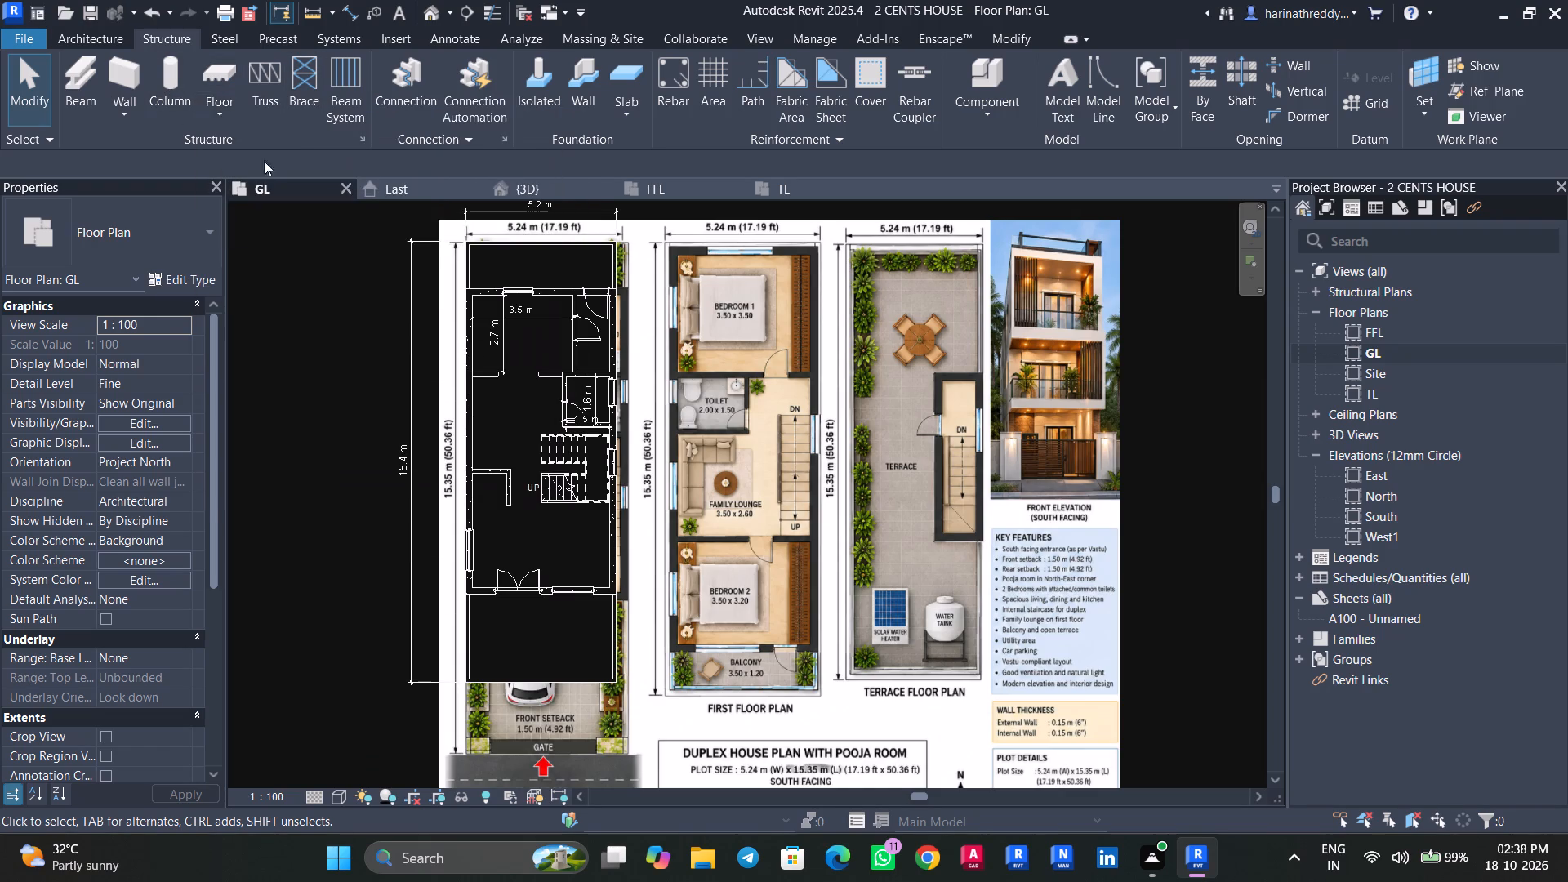
click(630, 78)
scroll(472, 206, up, 3)
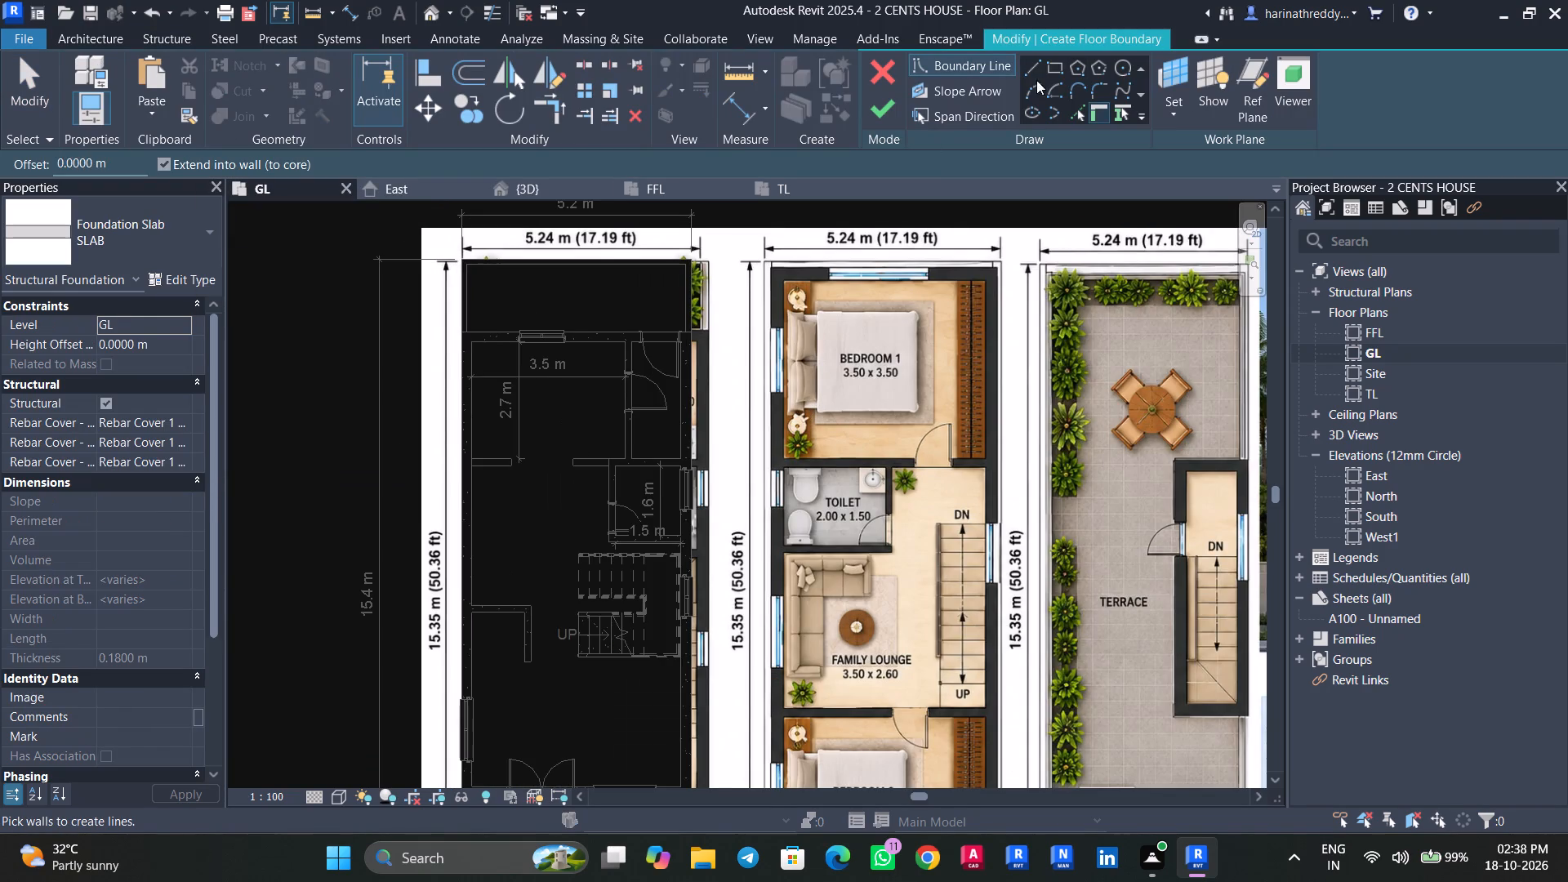
click(1058, 62)
click(168, 336)
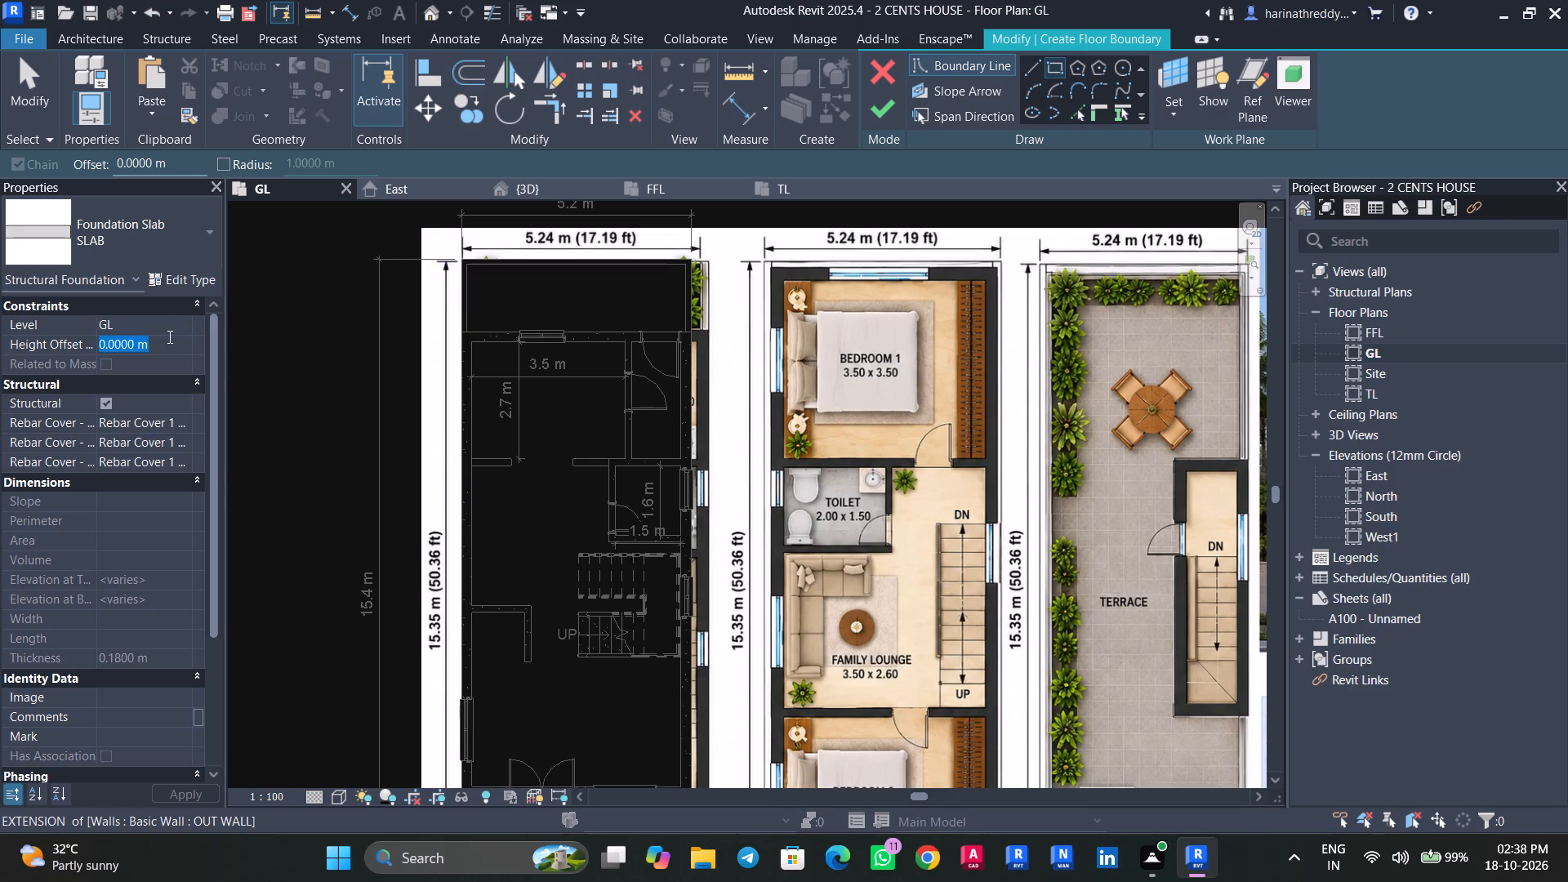
text(180)
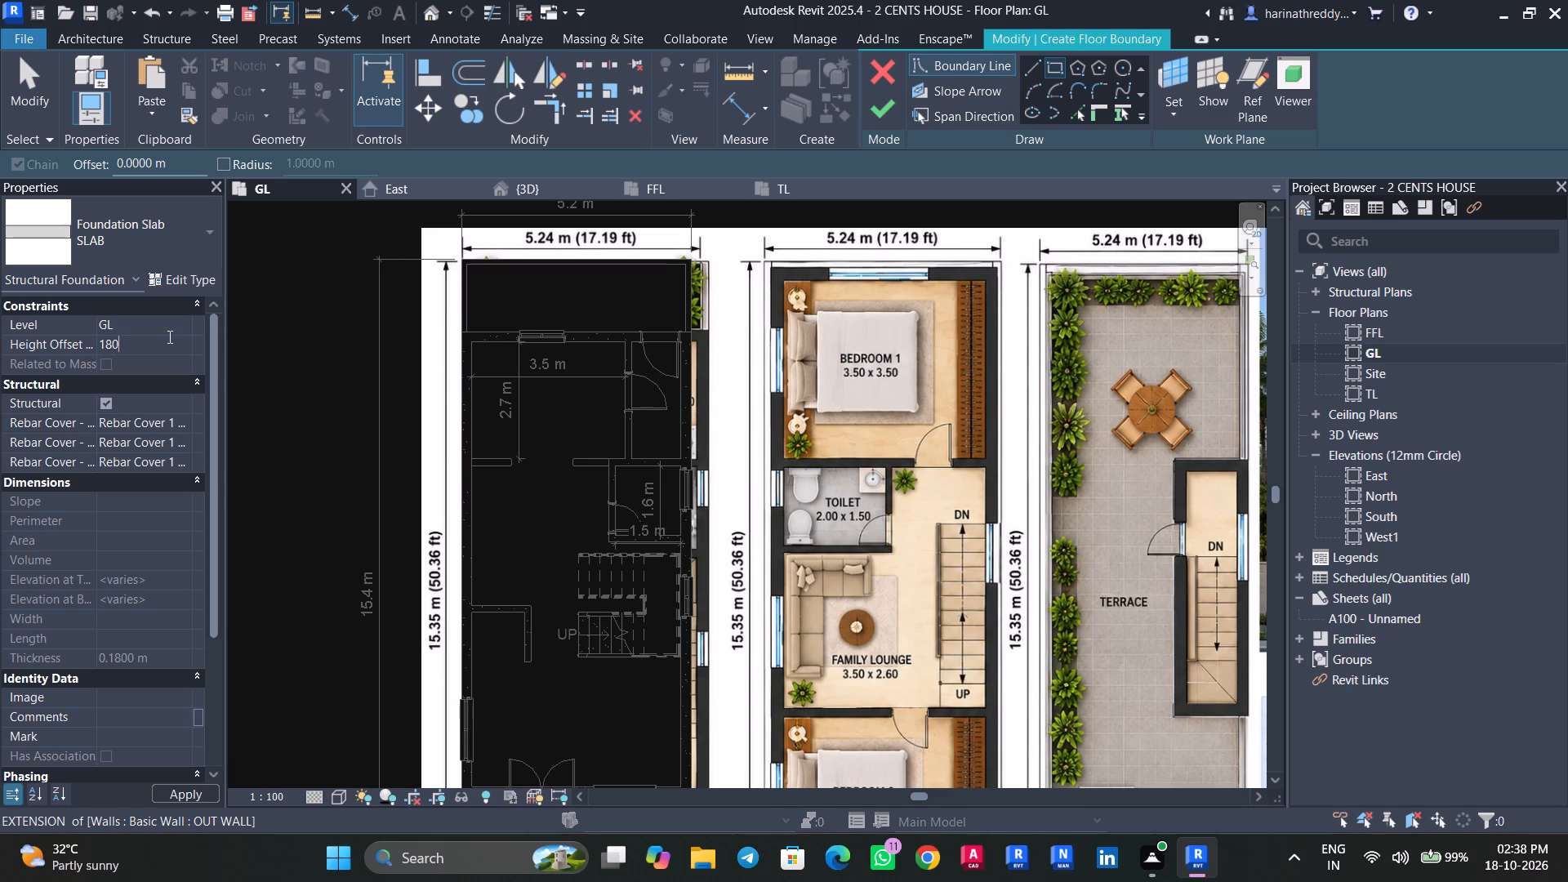
text(MM)
key(Return)
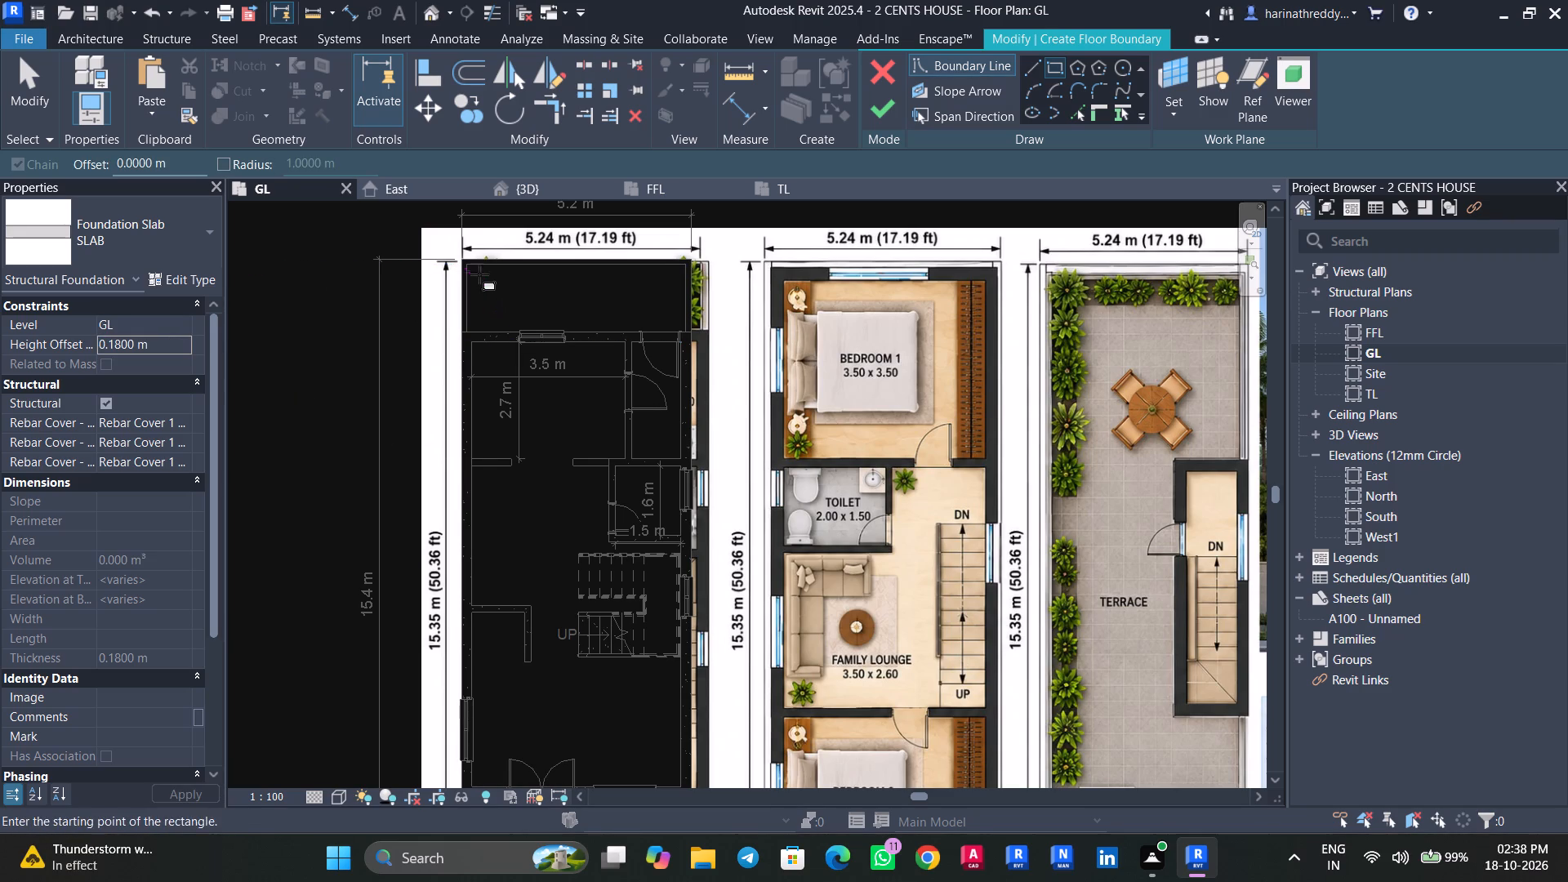
Create the GL slab from a rectangle about 5.24 by 15.35 m between opposite outer corners of the outer walls.
scroll(461, 256, up, 9)
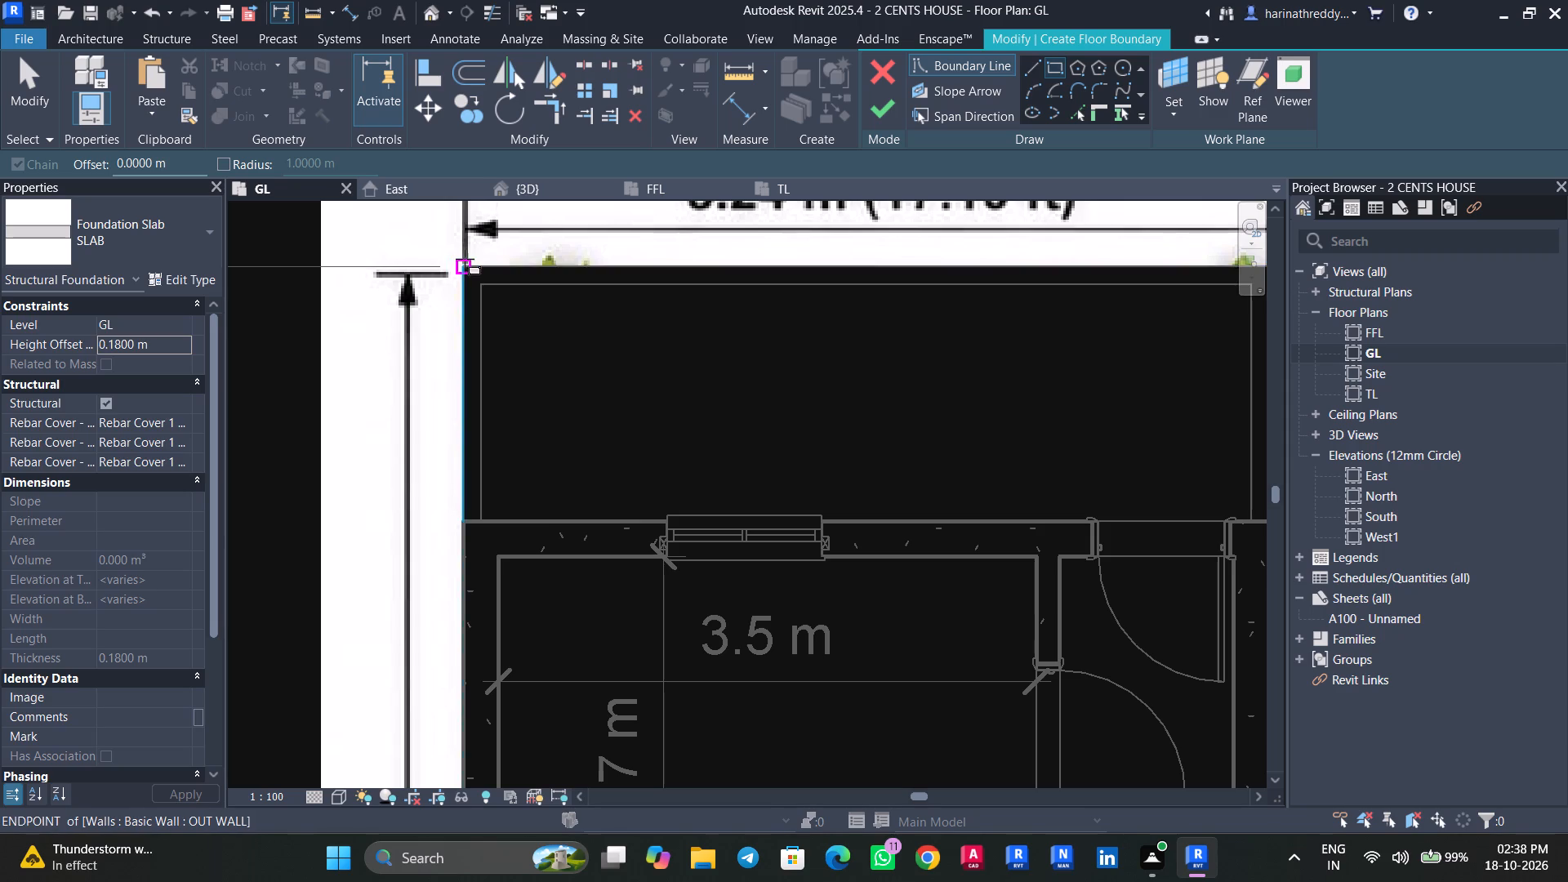
click(465, 259)
scroll(673, 547, down, 11)
middle_drag(732, 600, 648, 139)
middle_drag(741, 497, 713, 322)
scroll(688, 356, up, 10)
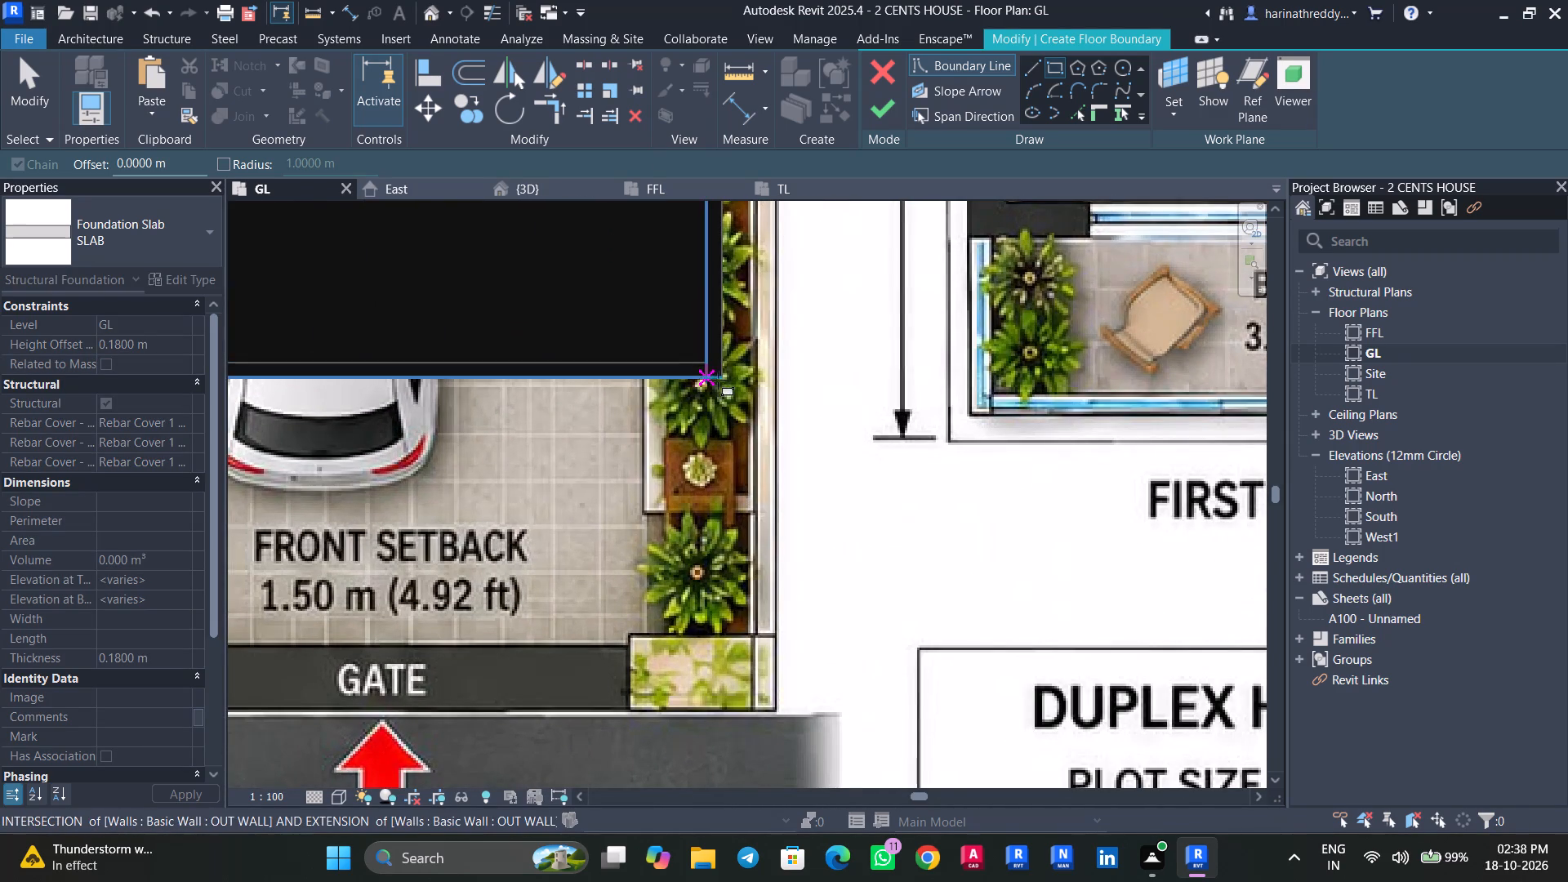
click(727, 375)
scroll(742, 442, down, 5)
middle_drag(751, 476, 782, 617)
scroll(782, 617, up, 1)
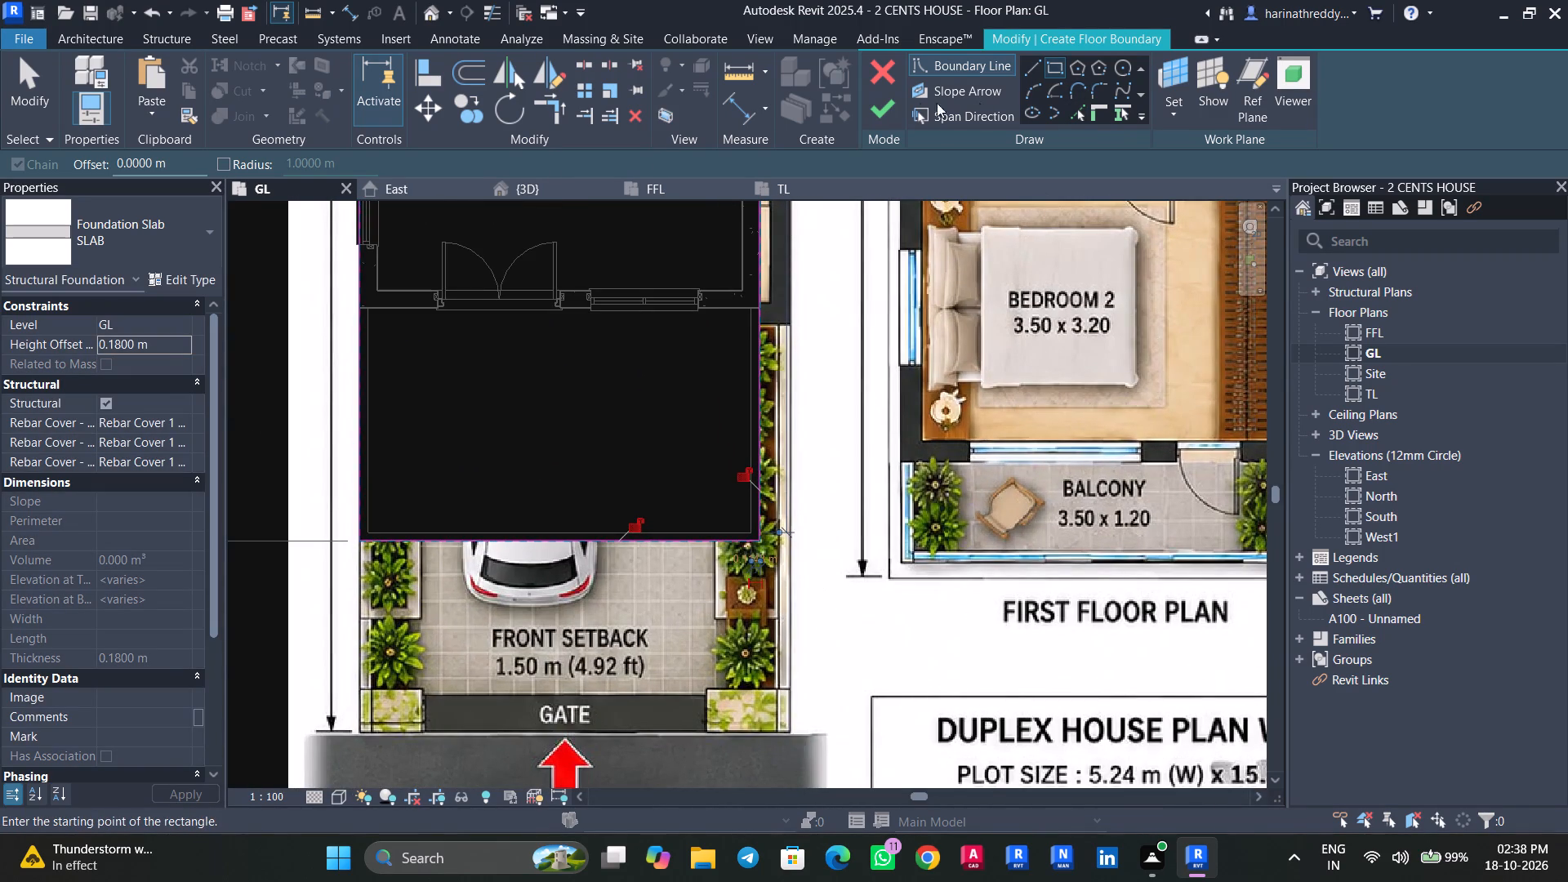
click(898, 106)
In the 3D view, change the level of the newly created foundation slab to FFL.
click(421, 22)
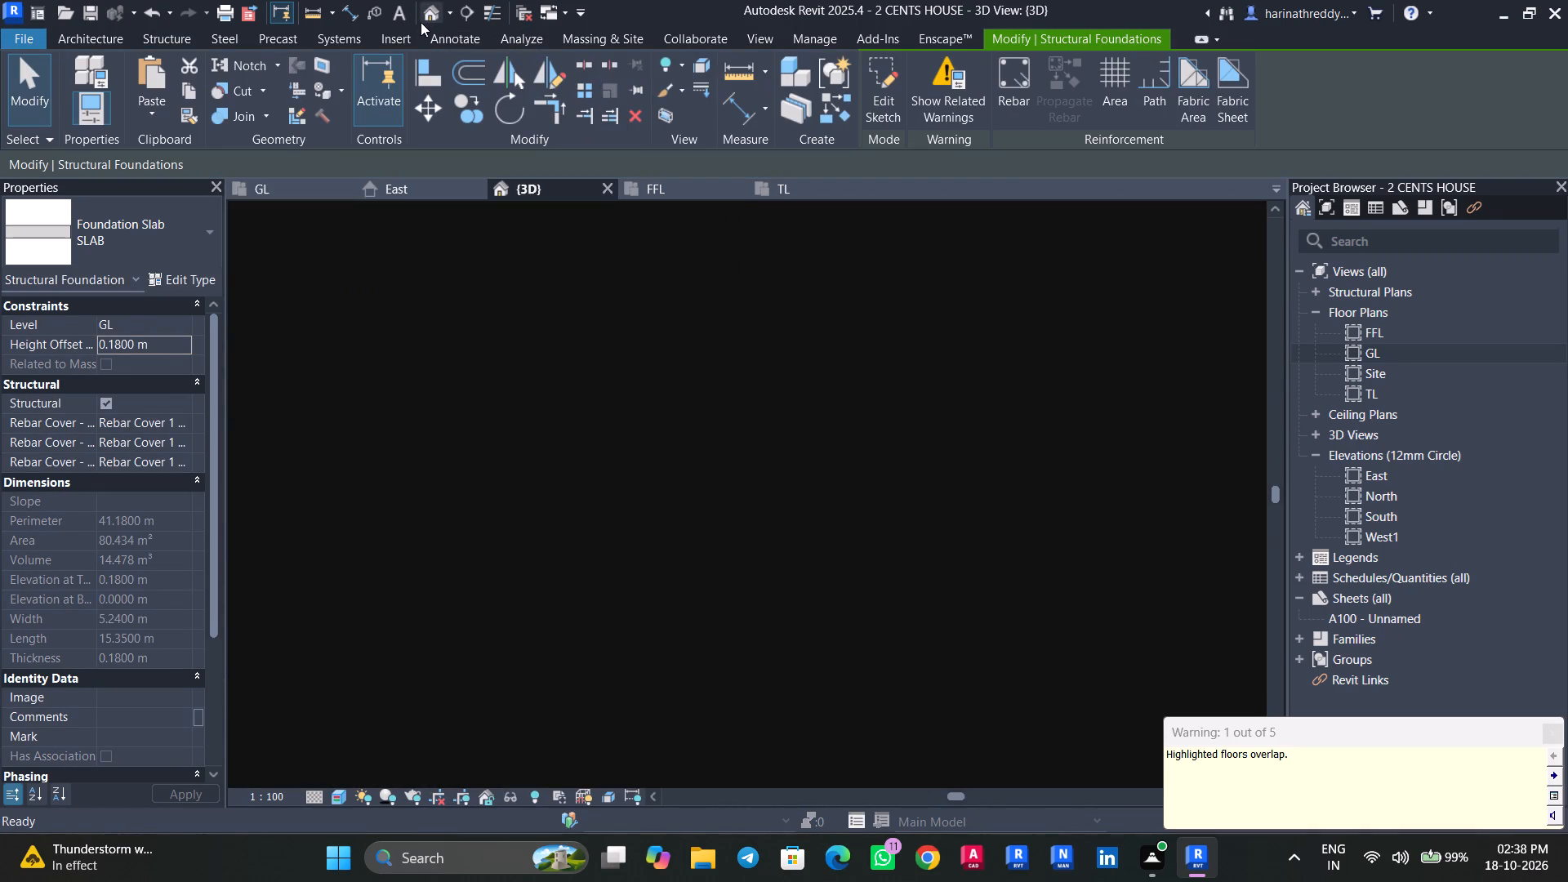
scroll(672, 530, down, 2)
shift+middle_drag(676, 523, 665, 405)
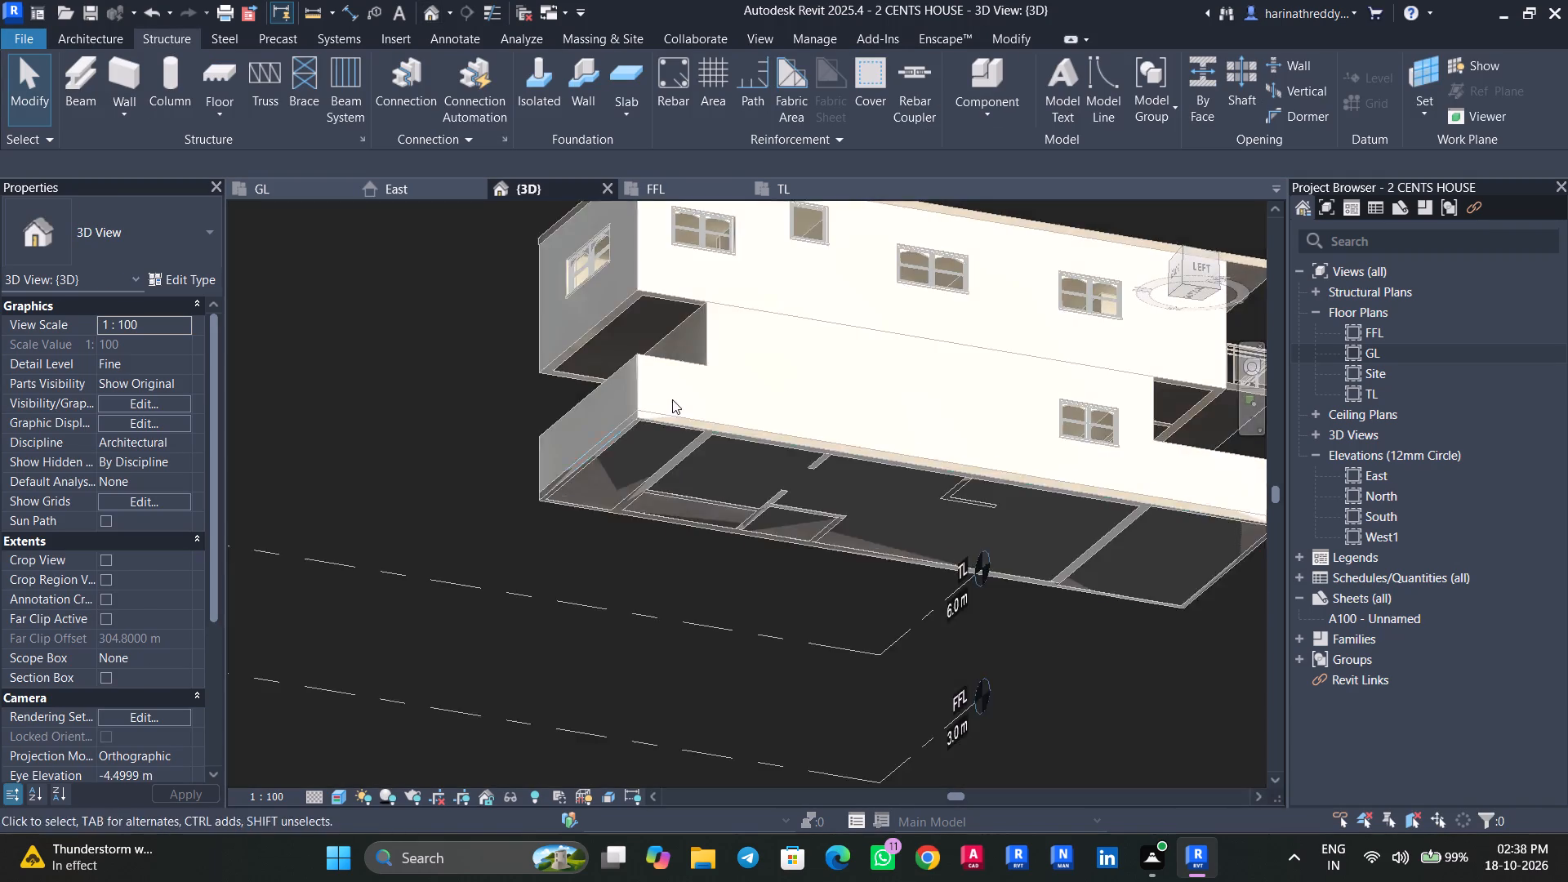
middle_drag(678, 408, 756, 550)
shift+scroll(756, 550, up, 1)
scroll(751, 534, up, 3)
shift+middle_drag(780, 596, 735, 440)
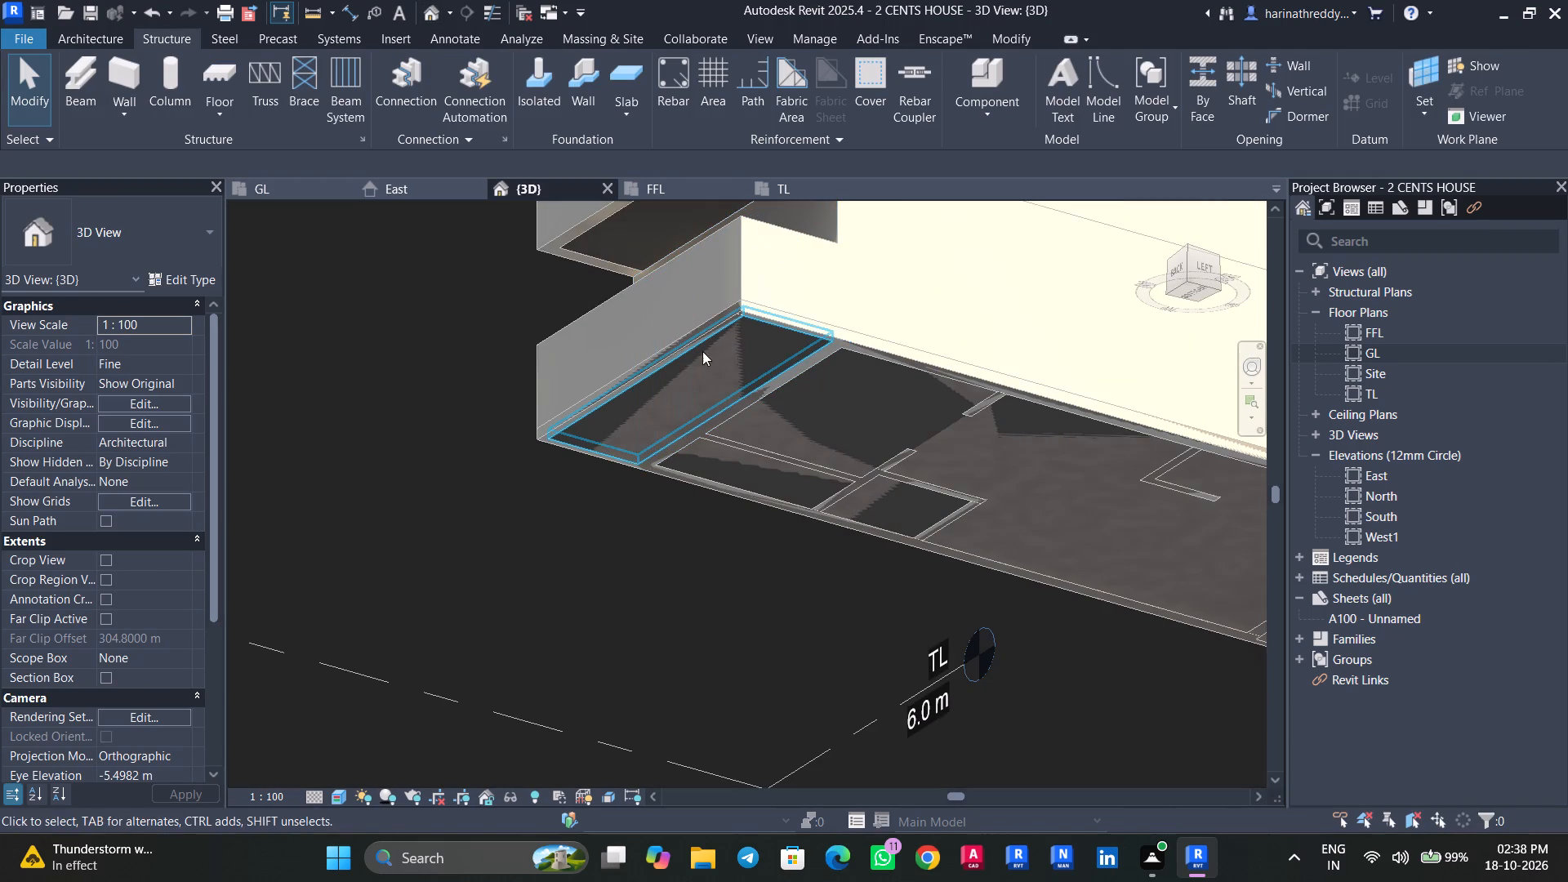
click(644, 361)
click(176, 325)
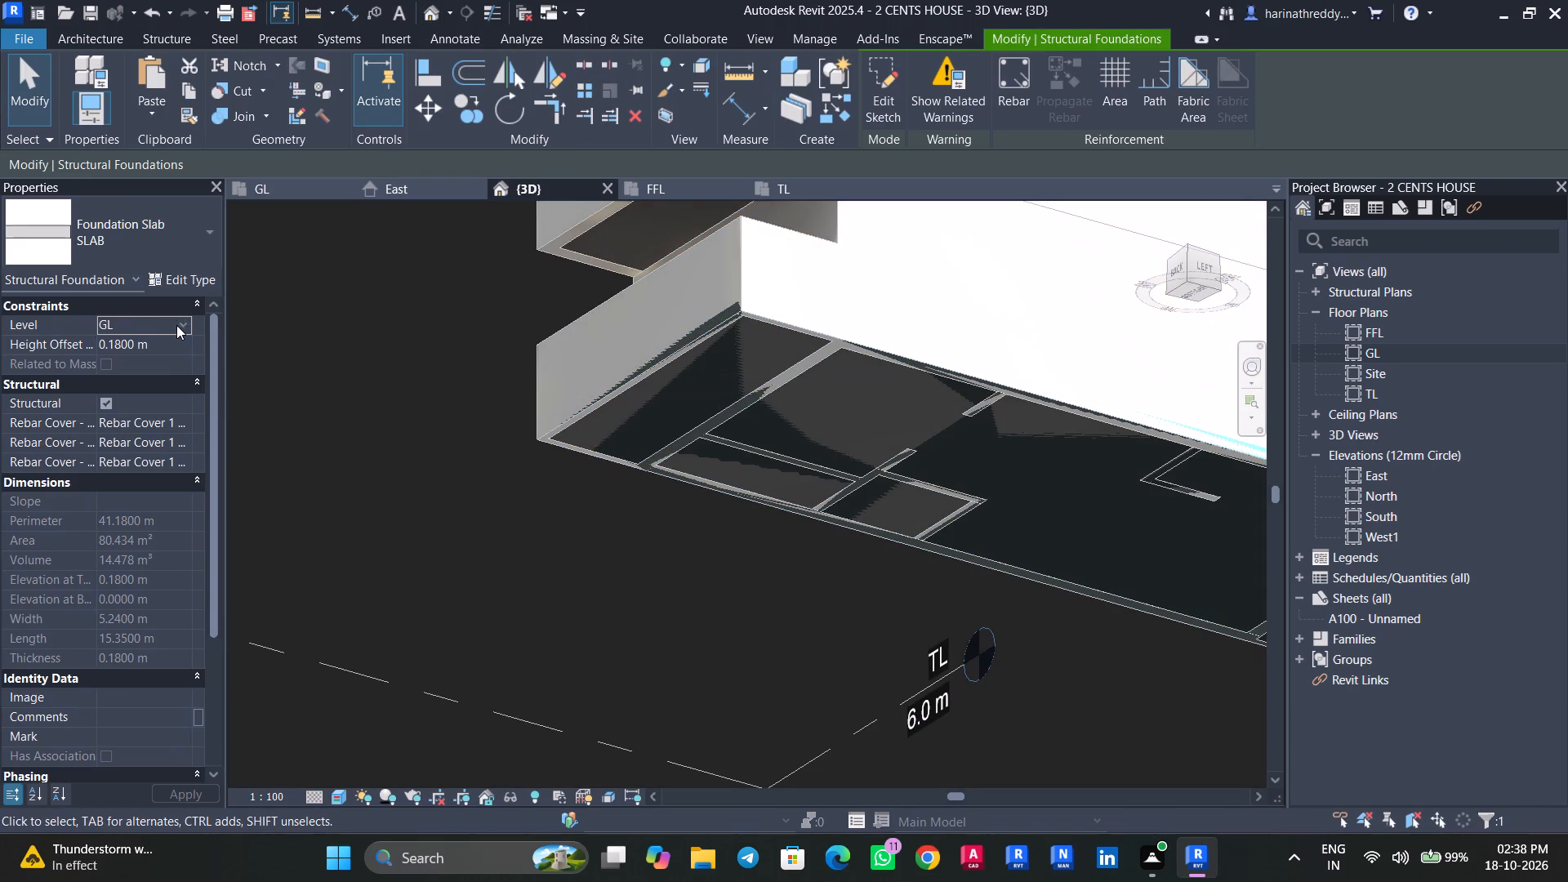
click(129, 363)
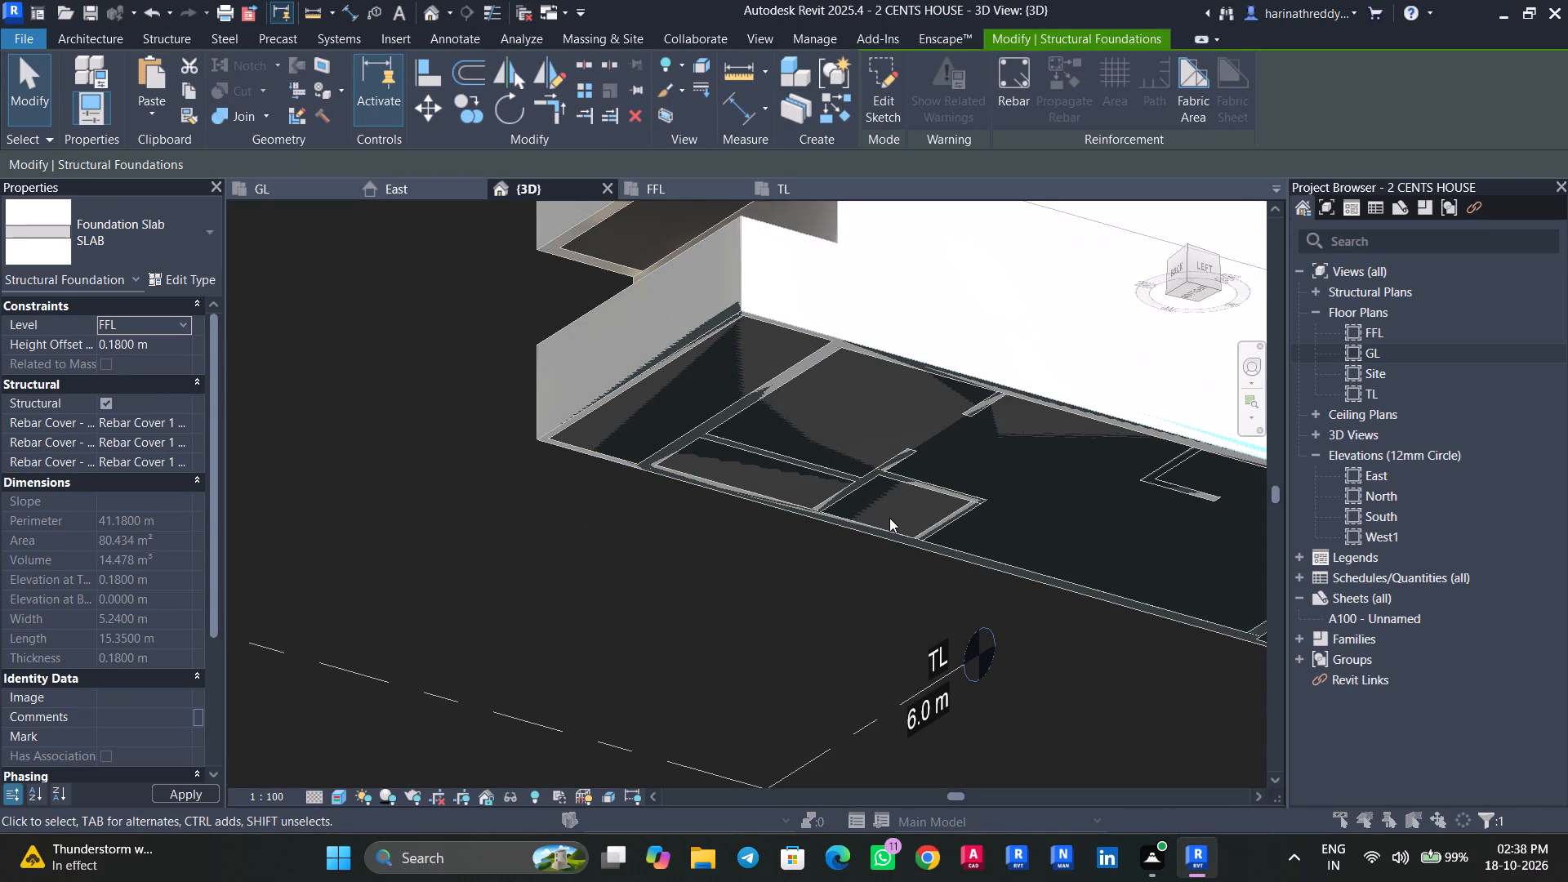
click(849, 494)
shift+middle_drag(718, 550, 747, 694)
key(Escape)
key(Escape)
Examine the FFL slab in 3D from below and the rear corner, checking how it meets the upper-floor walls.
shift+middle_drag(730, 667, 760, 493)
middle_drag(768, 473, 780, 881)
scroll(780, 881, up, 1)
scroll(711, 593, up, 9)
click(574, 576)
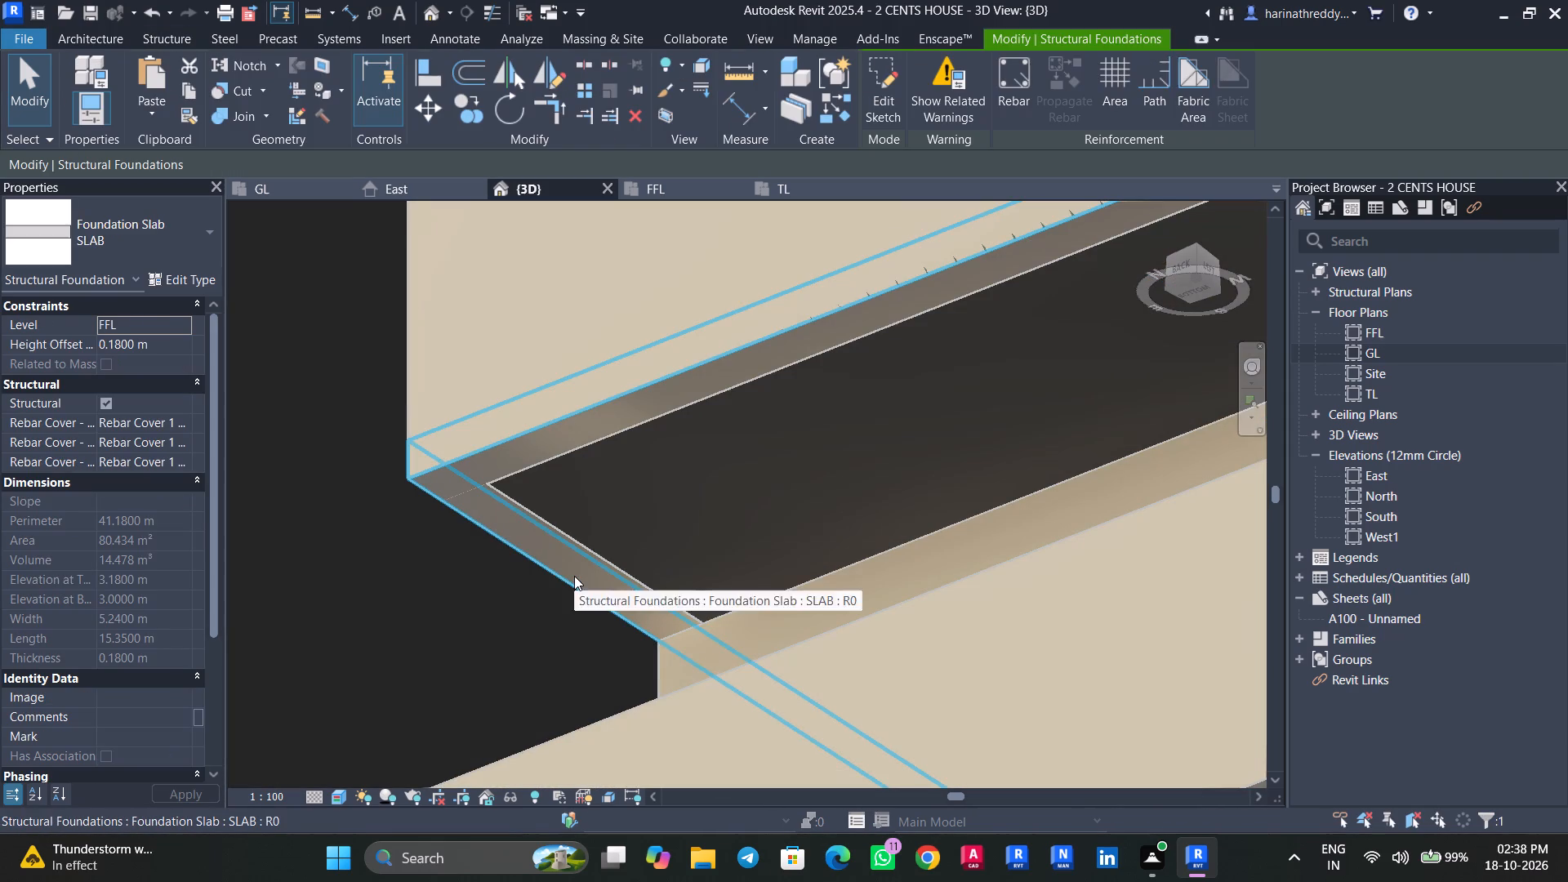
shift+middle_drag(577, 576, 622, 576)
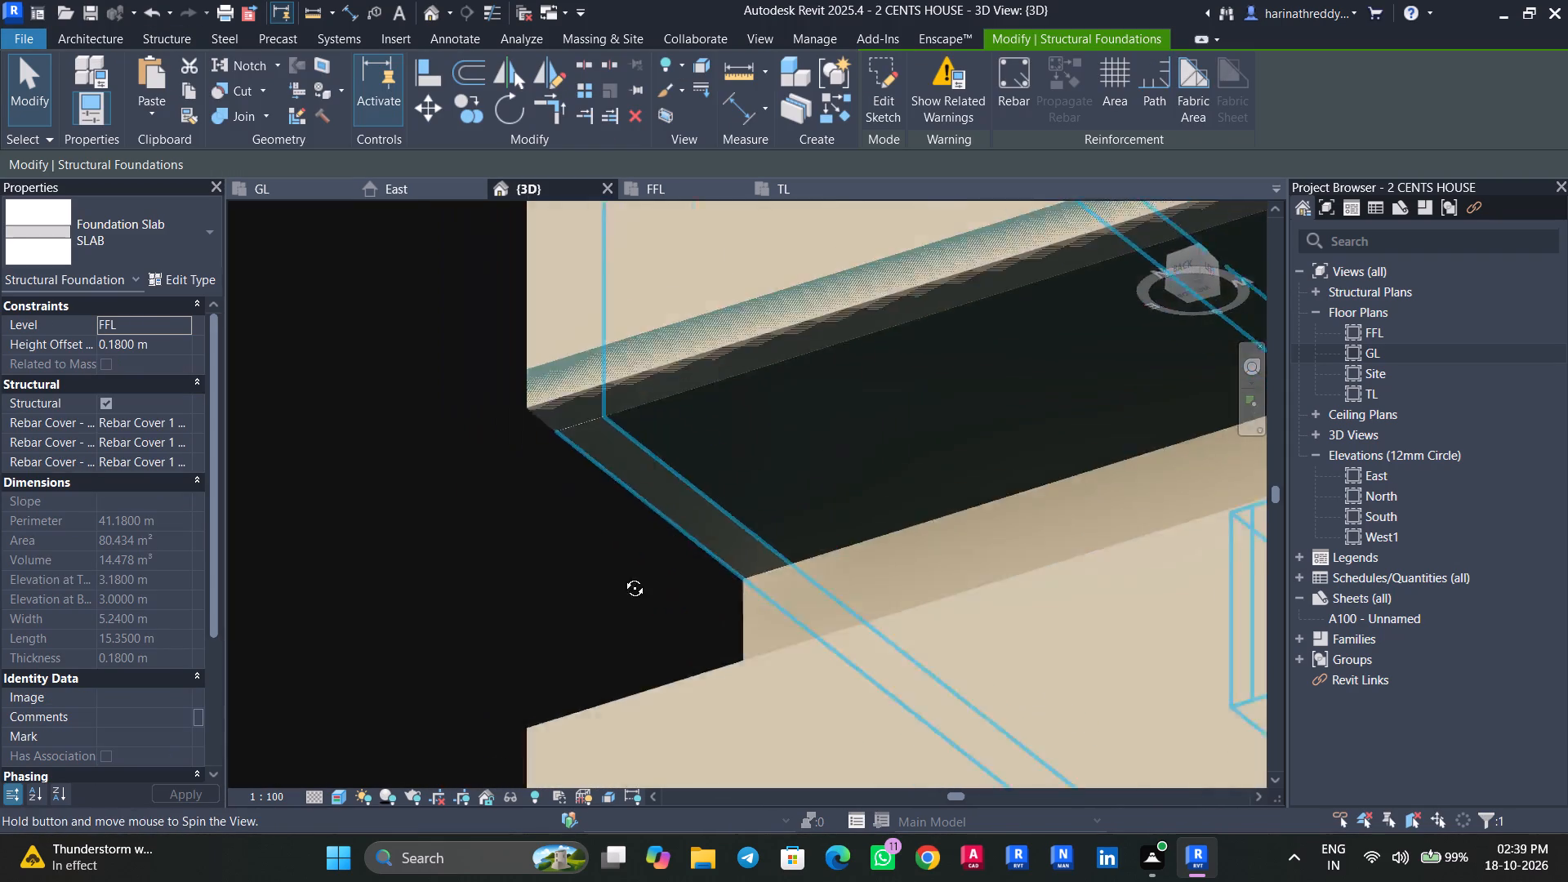
shift+middle_drag(622, 576, 724, 697)
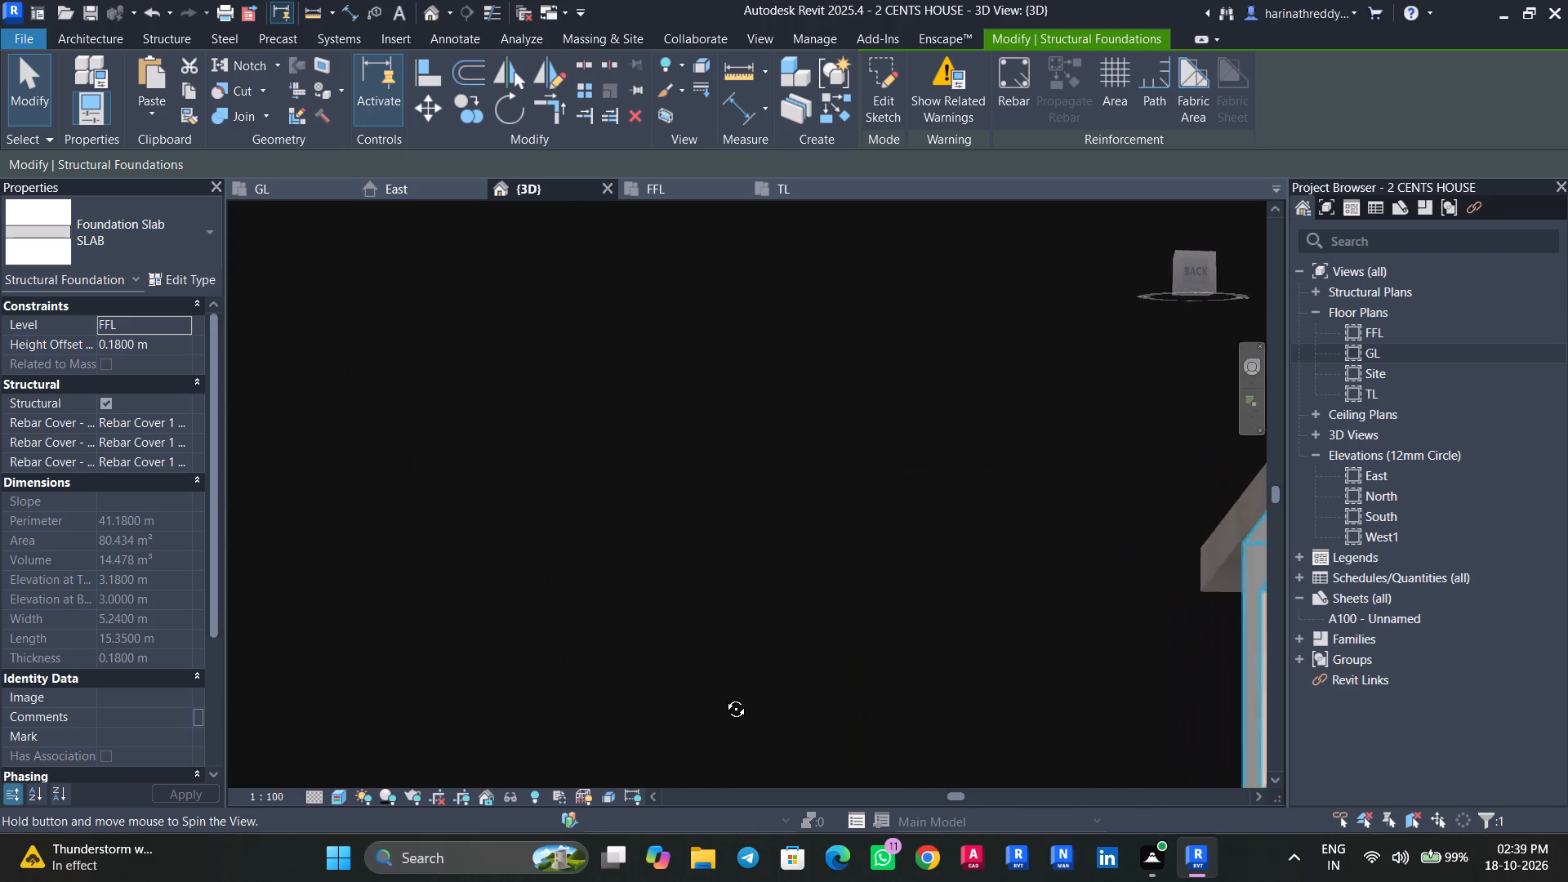
shift+middle_drag(724, 697, 719, 721)
middle_drag(791, 744, 315, 400)
scroll(497, 514, down, 5)
shift+middle_drag(663, 590, 514, 600)
key(Escape)
key(Escape)
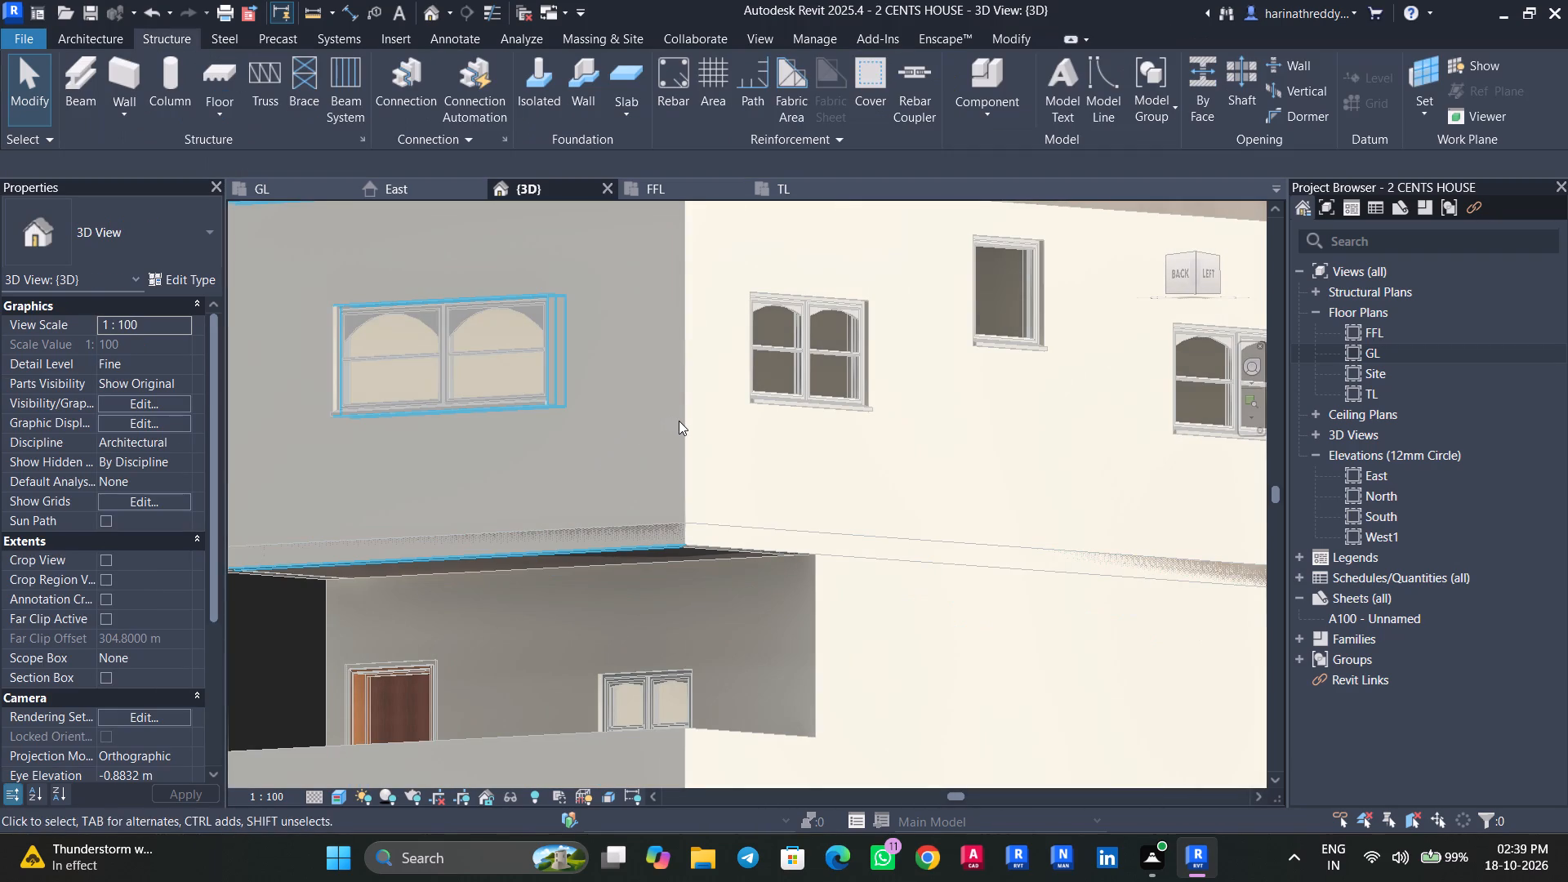
shift+middle_drag(680, 421, 667, 476)
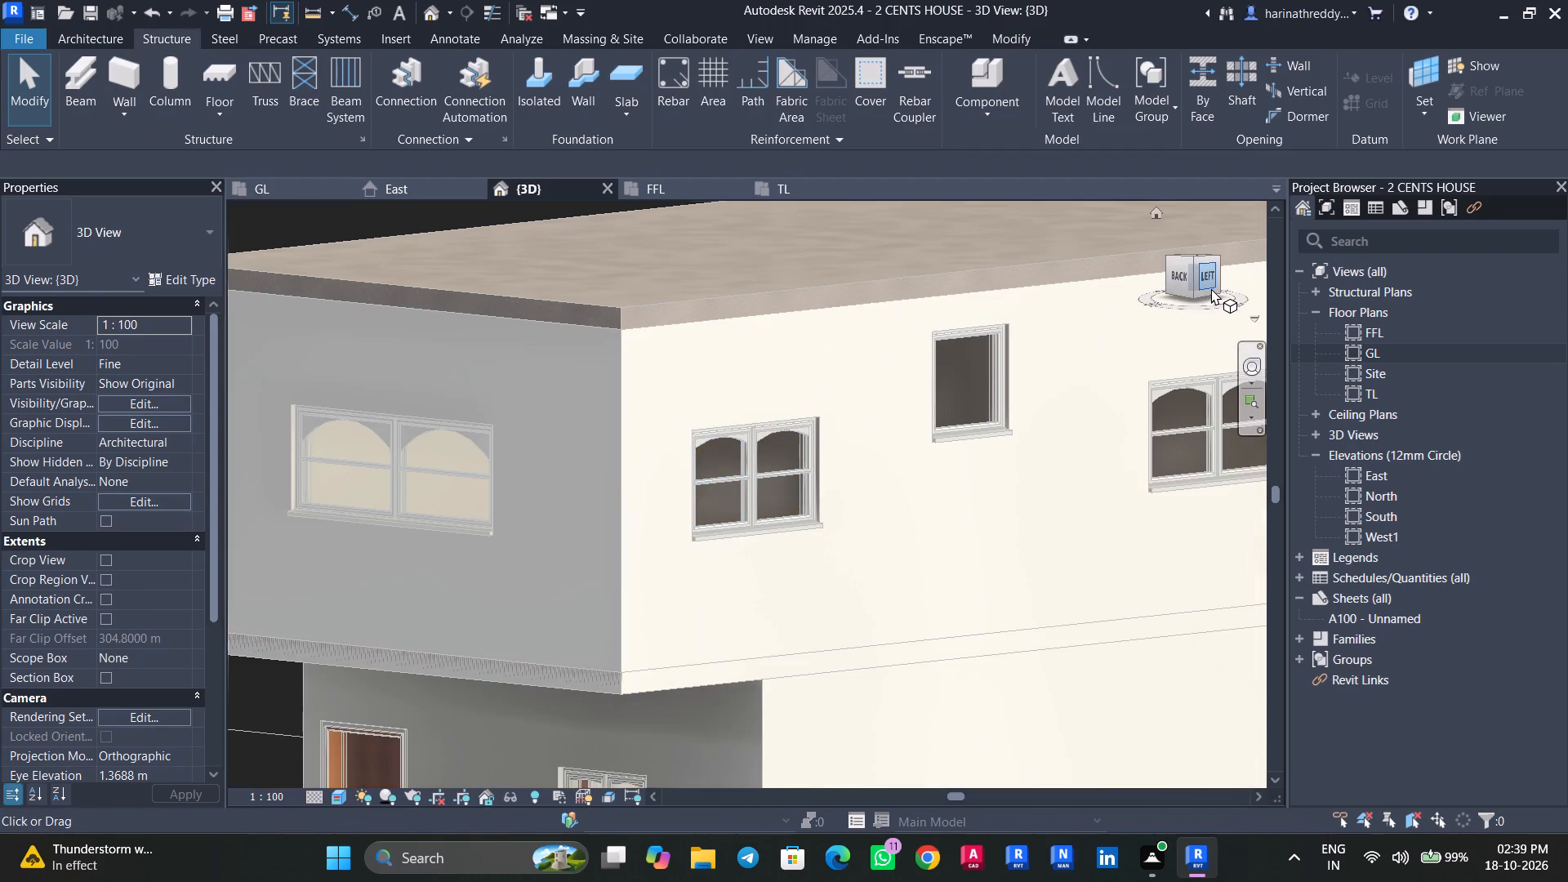
Set the base offset of all upper-floor walls to 180 mm from FFL, filtering doors and windows out of the selection.
click(1211, 284)
scroll(877, 461, up, 5)
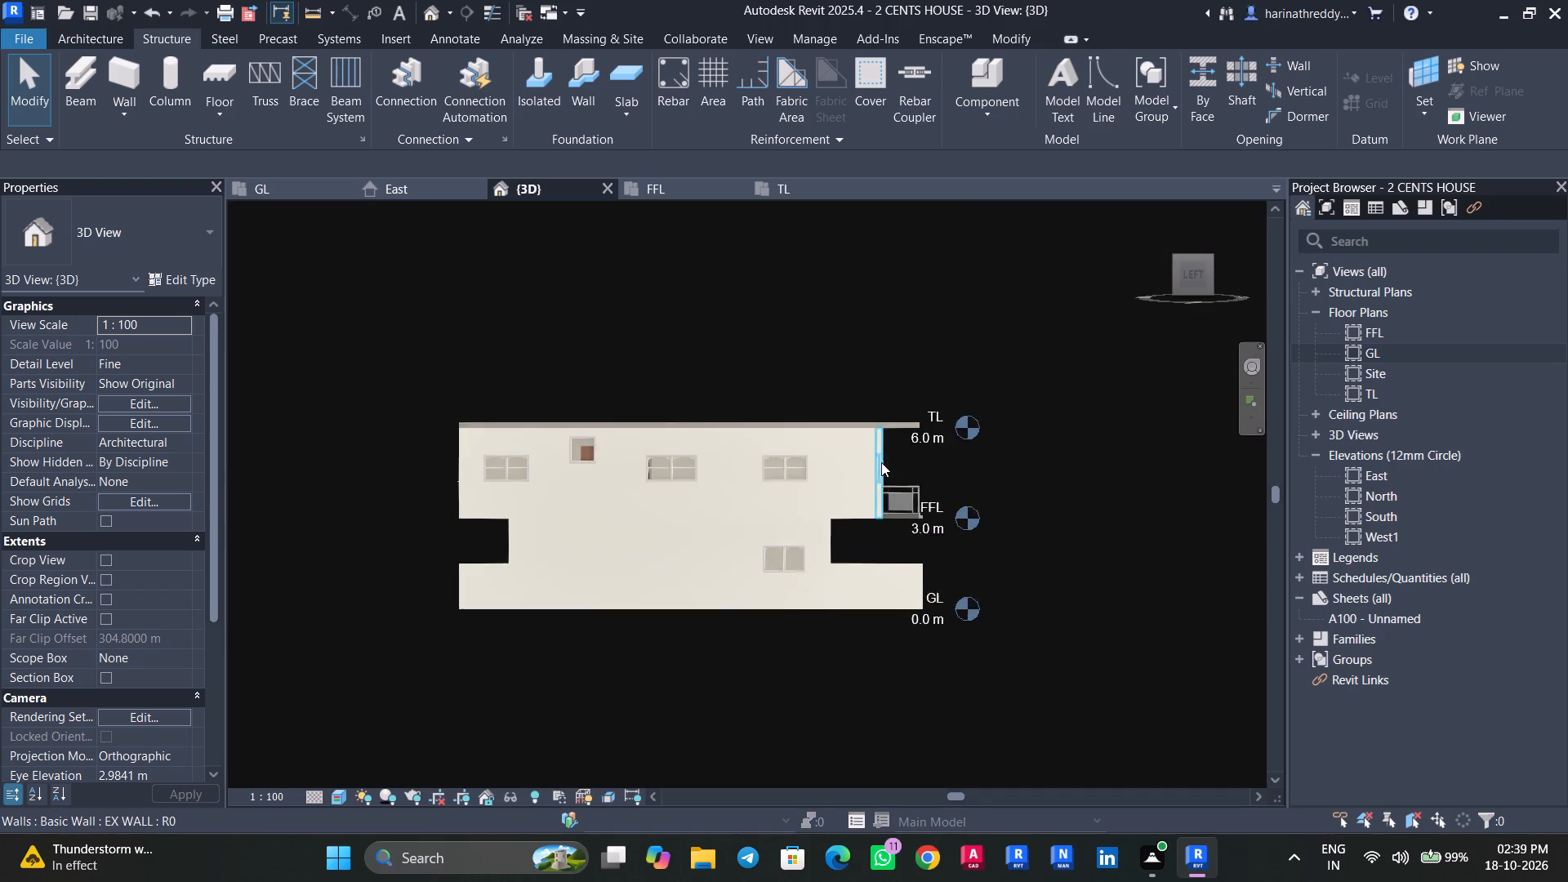
drag(1008, 466, 326, 456)
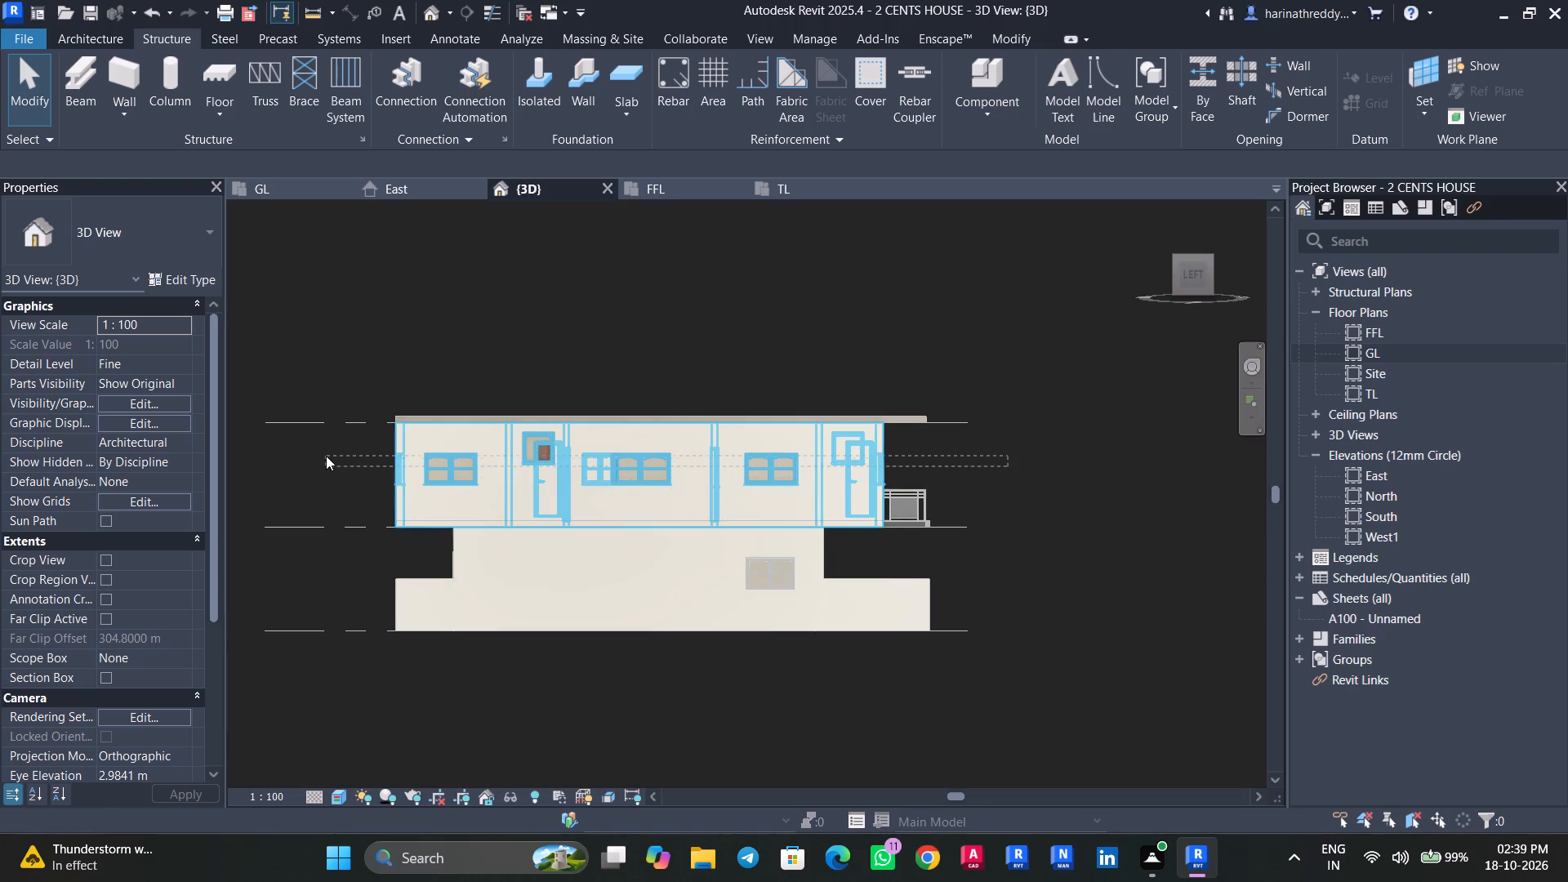
drag(326, 456, 314, 465)
click(884, 91)
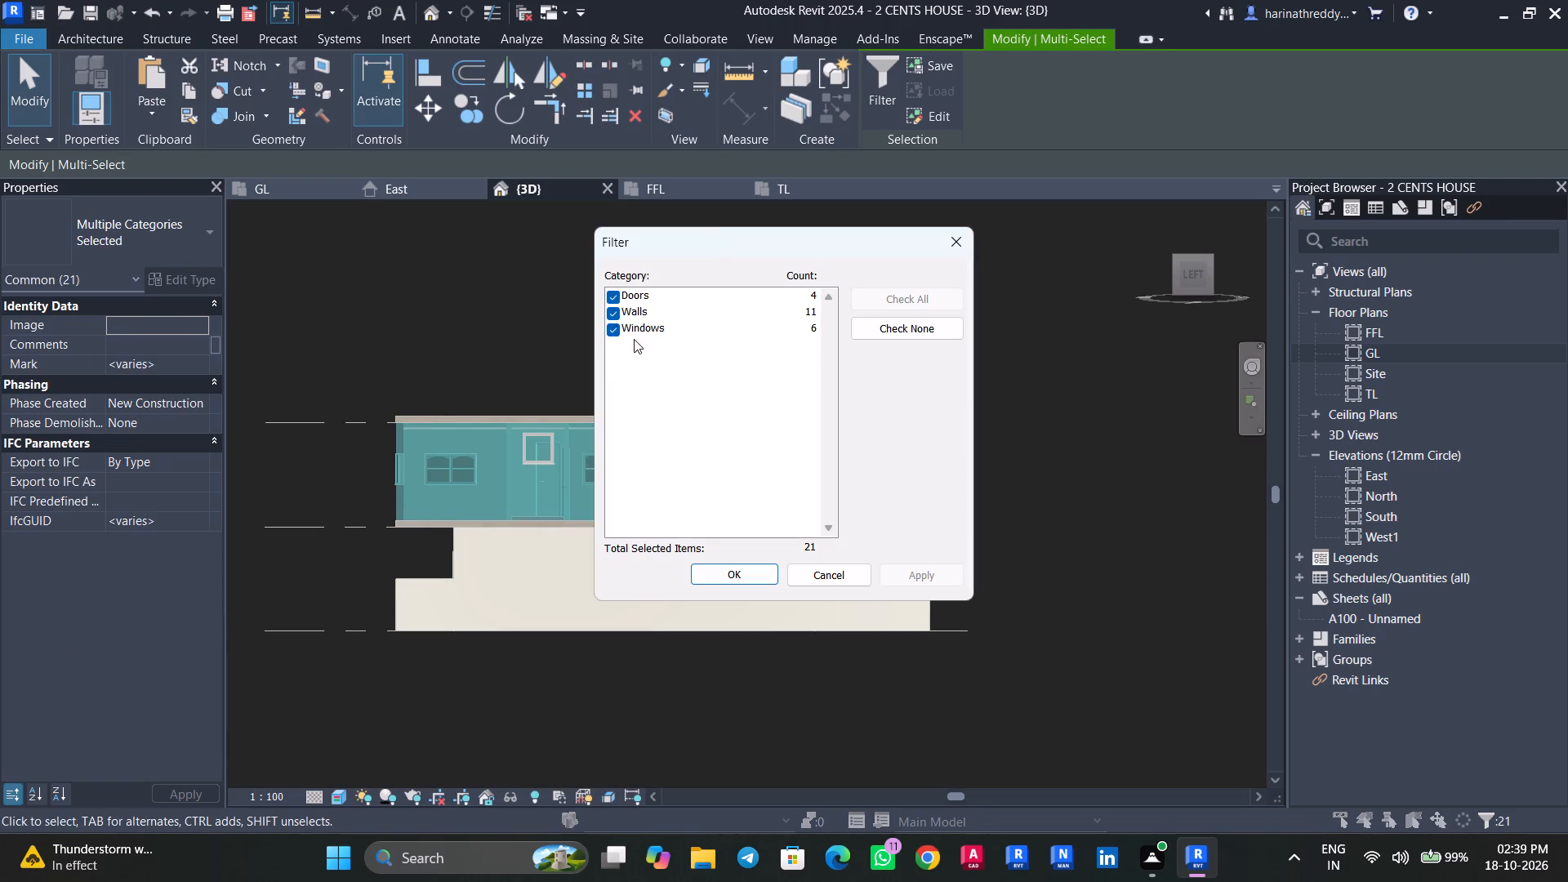
click(609, 330)
click(608, 293)
click(942, 577)
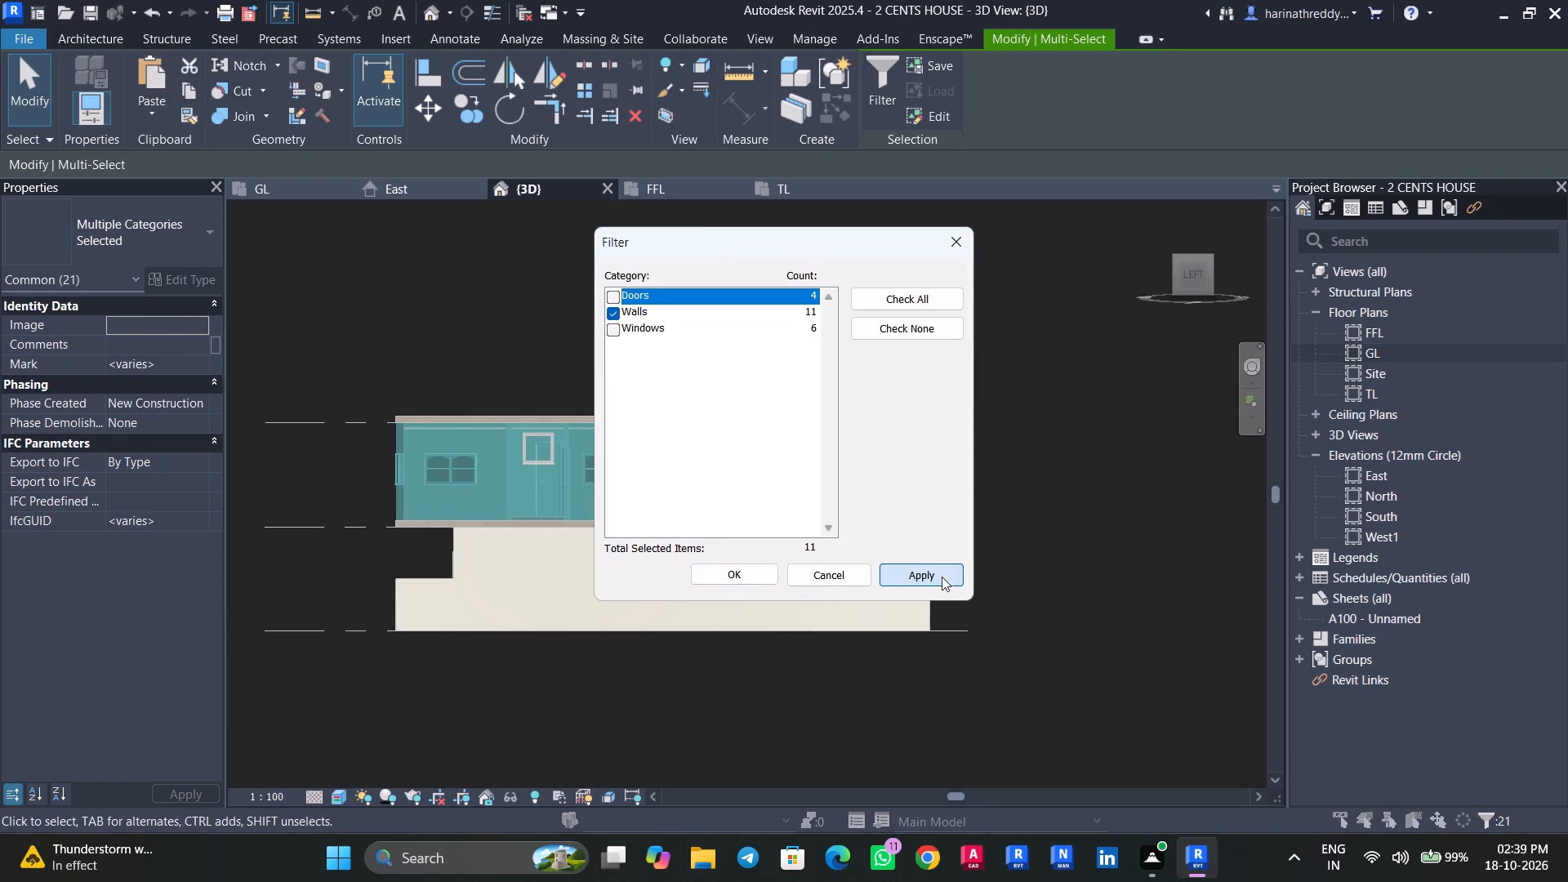
click(751, 575)
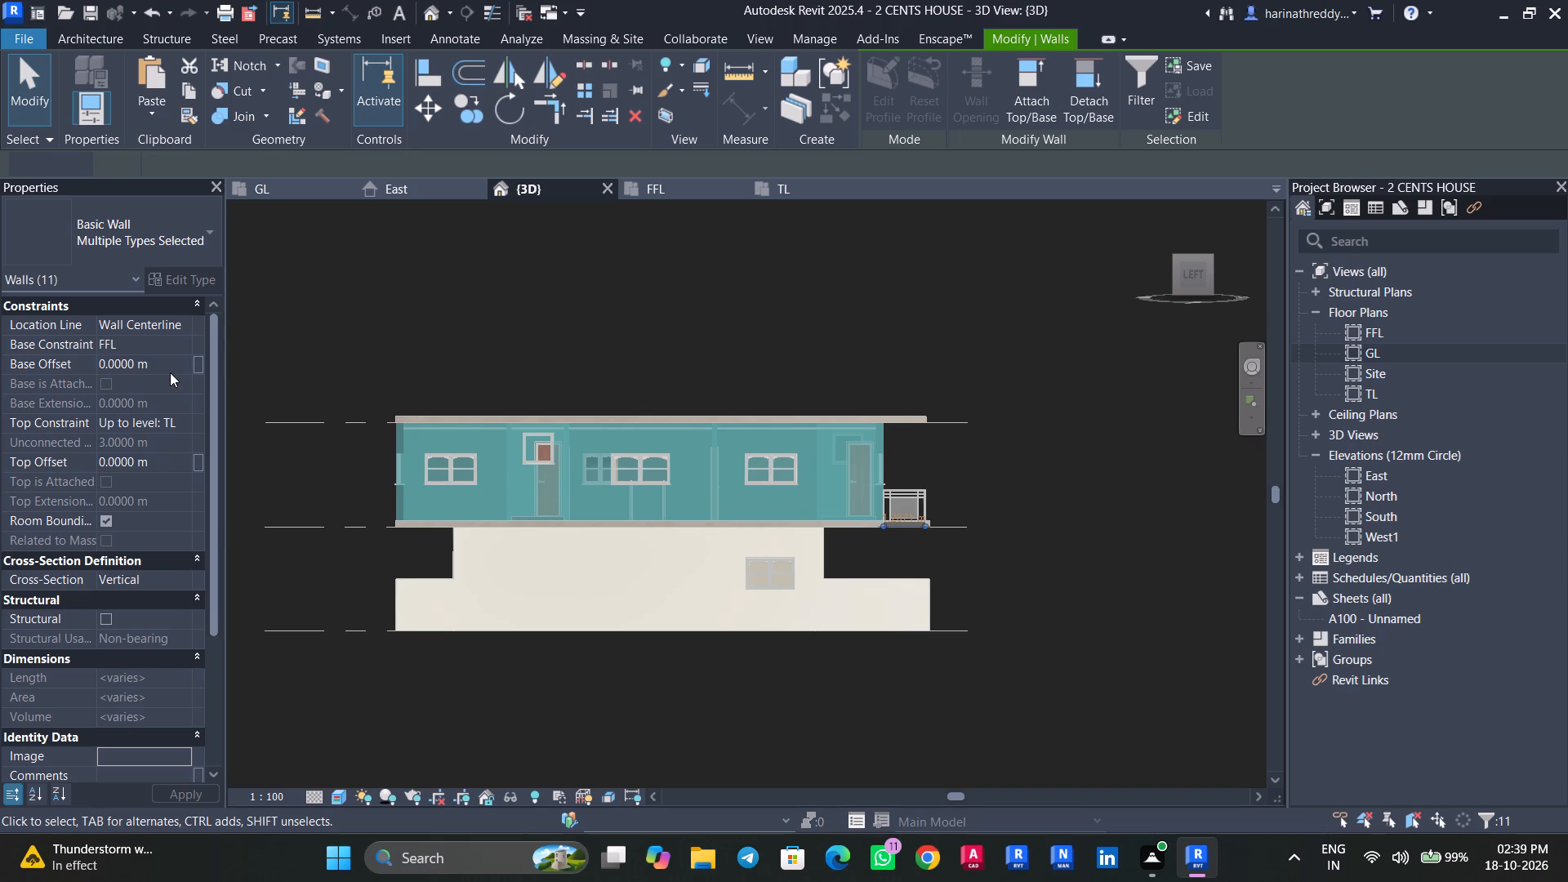
click(176, 360)
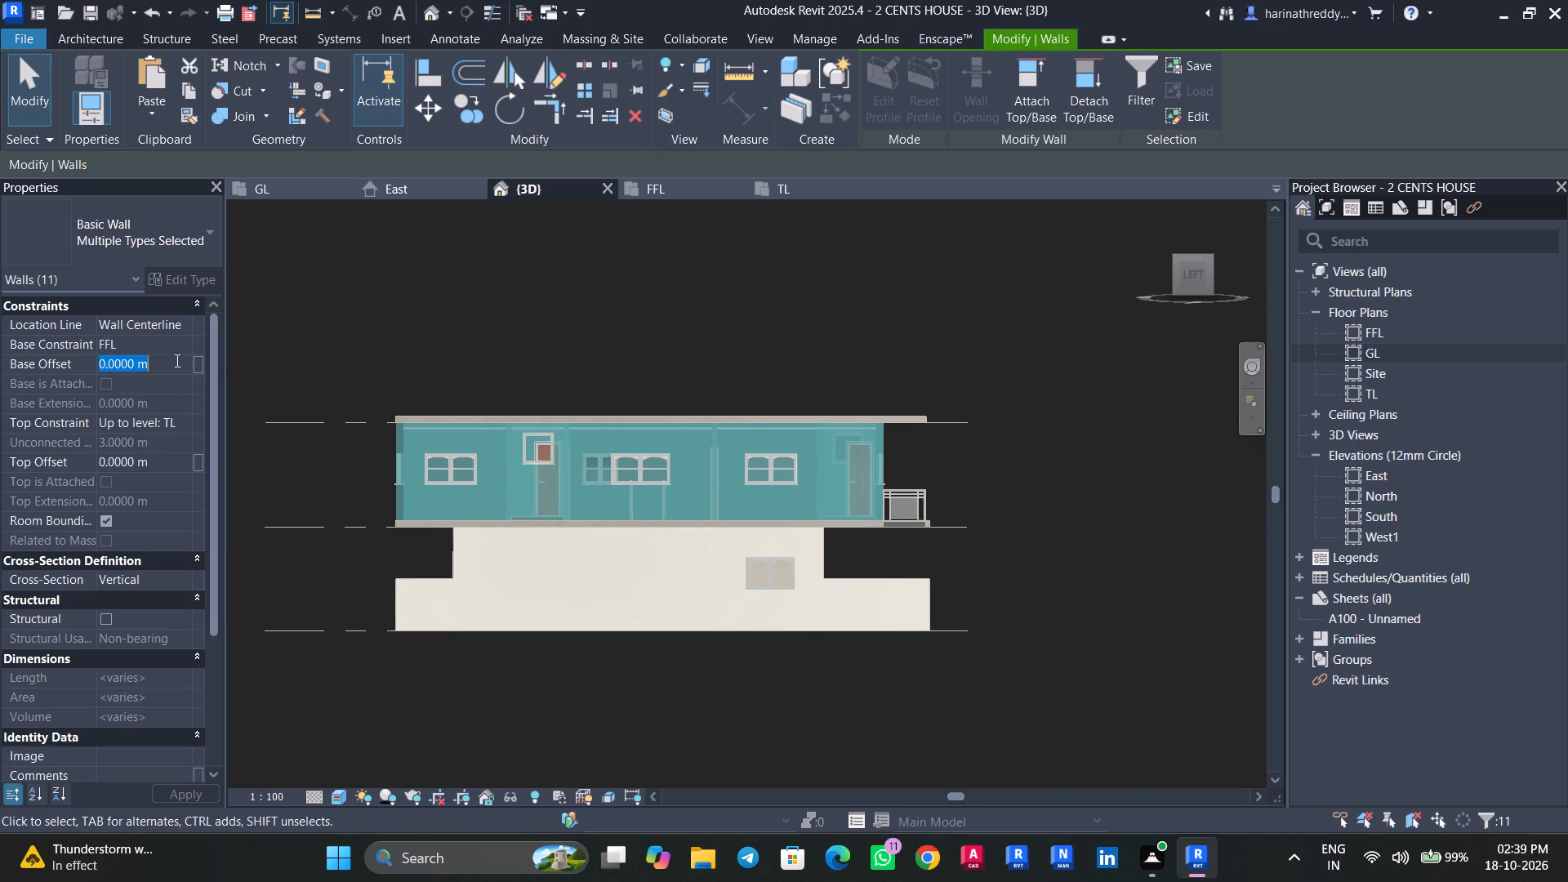
text(180)
text(MM)
key(Return)
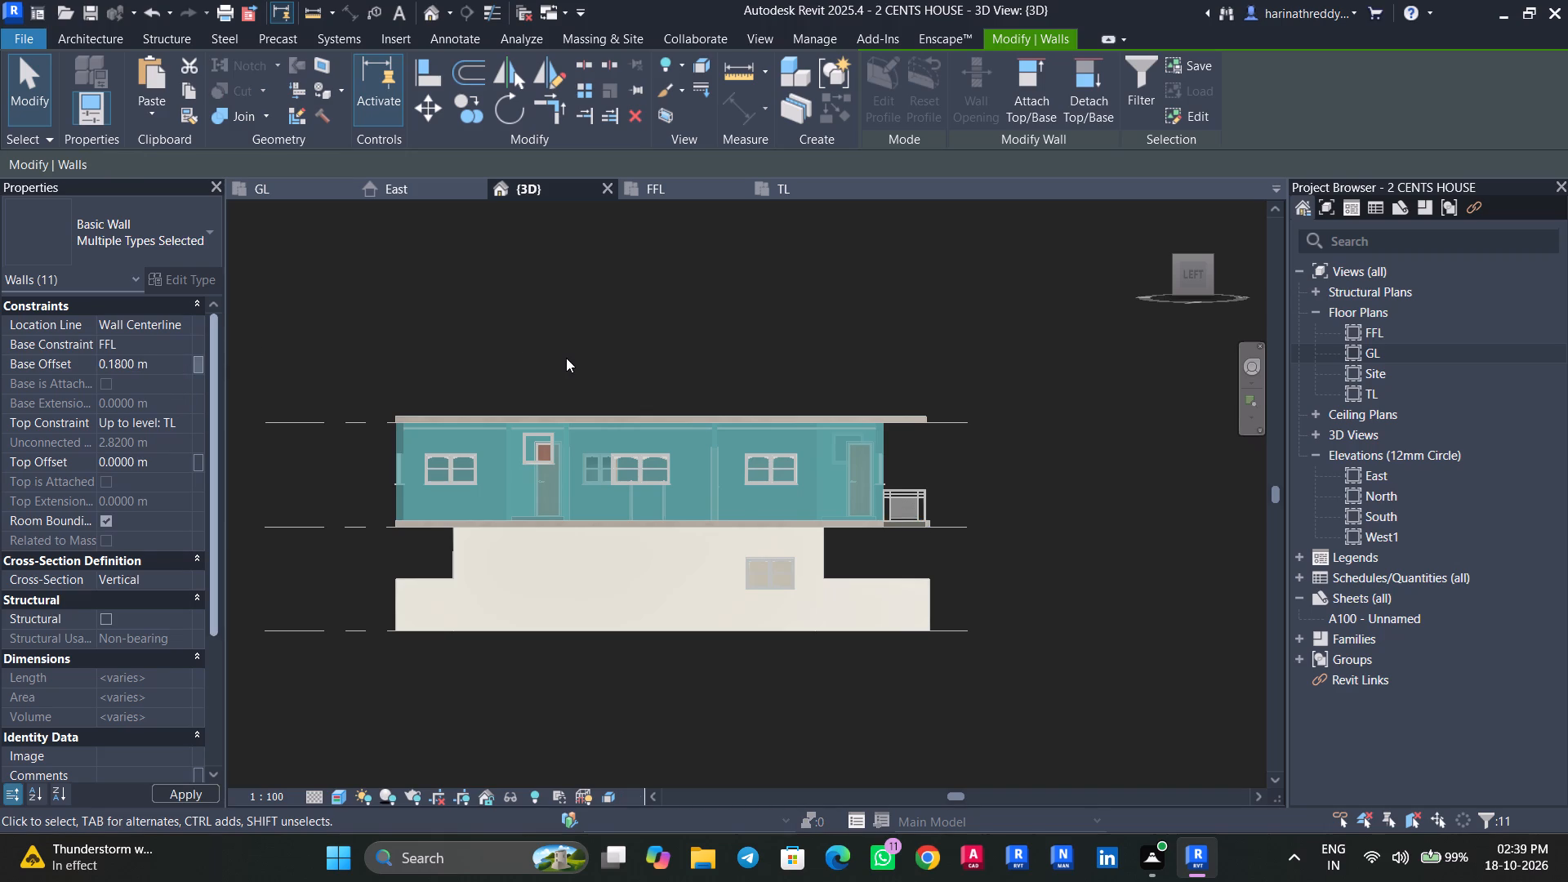
scroll(566, 358, up, 4)
key(Escape)
Examine the house in 3D from the side, above and below, checking the exposed slab edges and wall bases.
shift+middle_drag(554, 359, 623, 394)
middle_drag(624, 394, 603, 322)
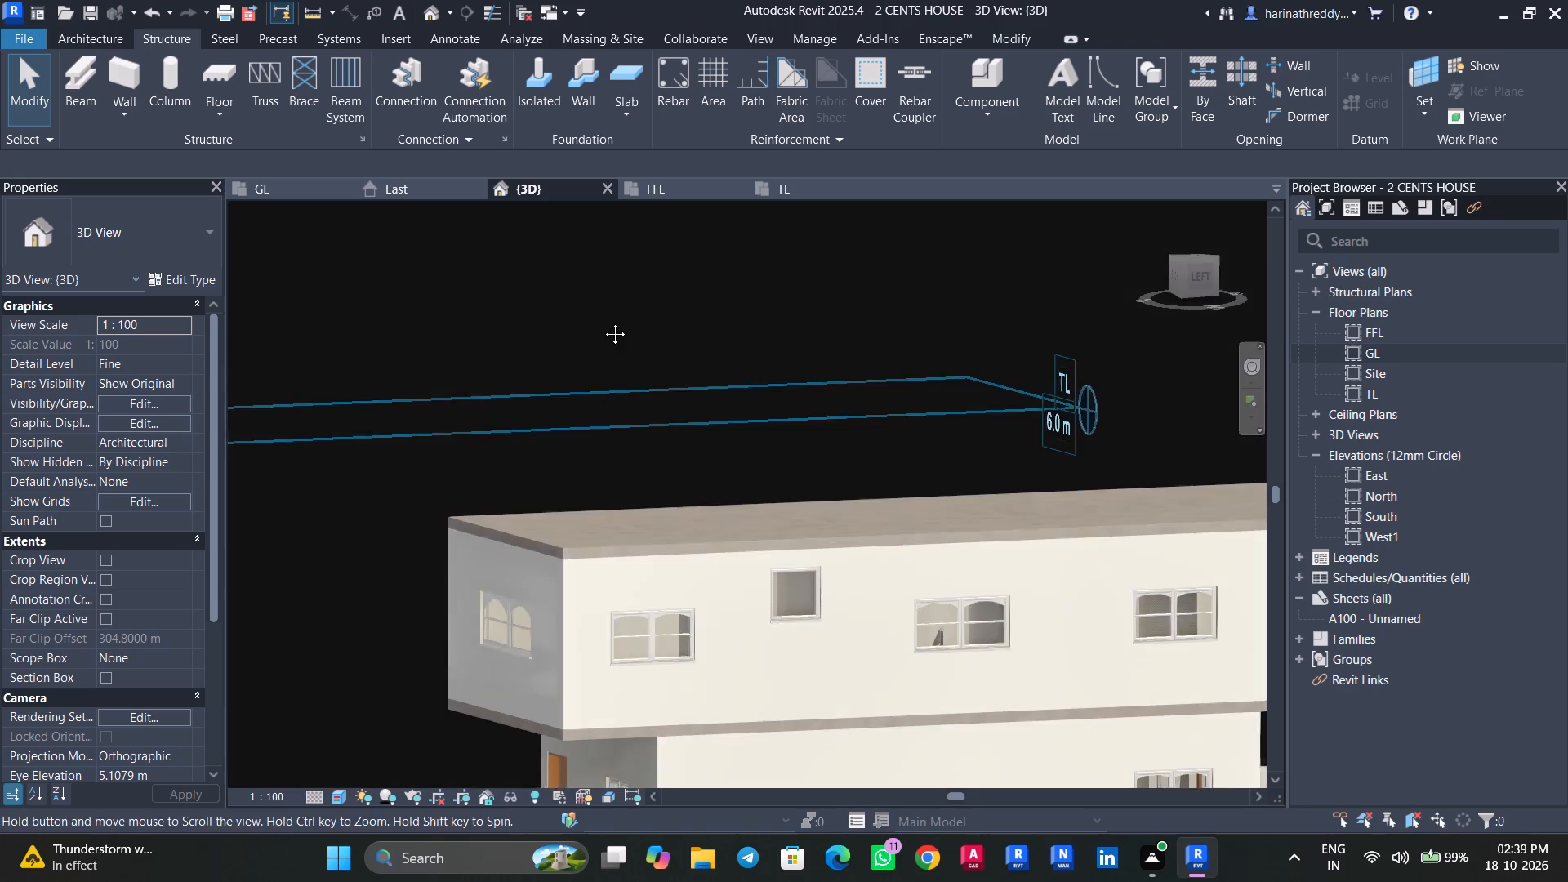
middle_drag(603, 322, 595, 298)
scroll(595, 298, up, 1)
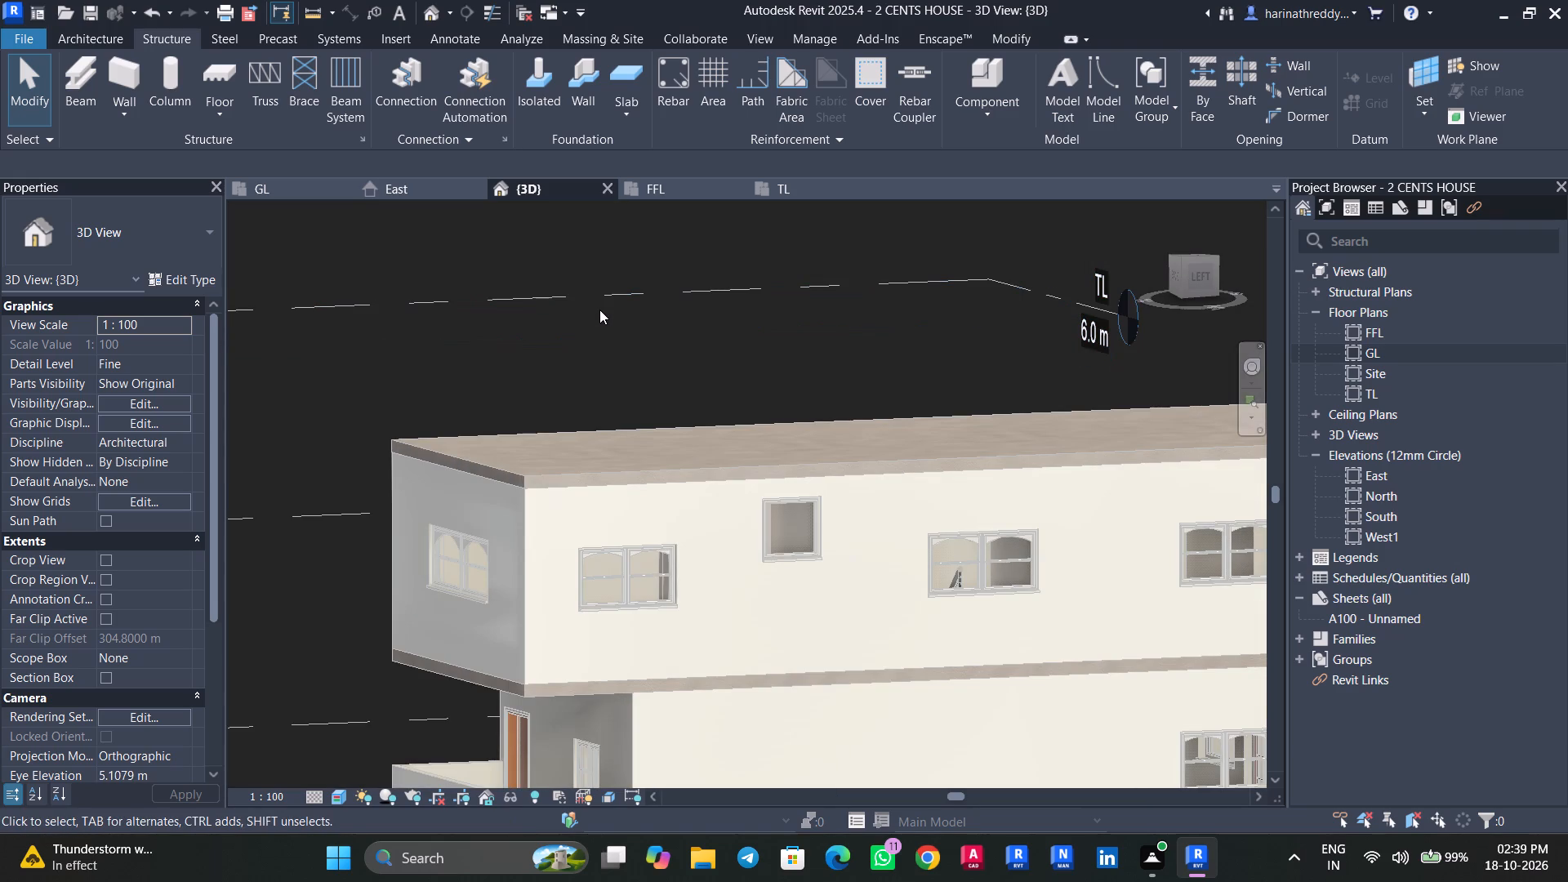
scroll(648, 375, down, 4)
shift+middle_drag(1074, 695, 998, 621)
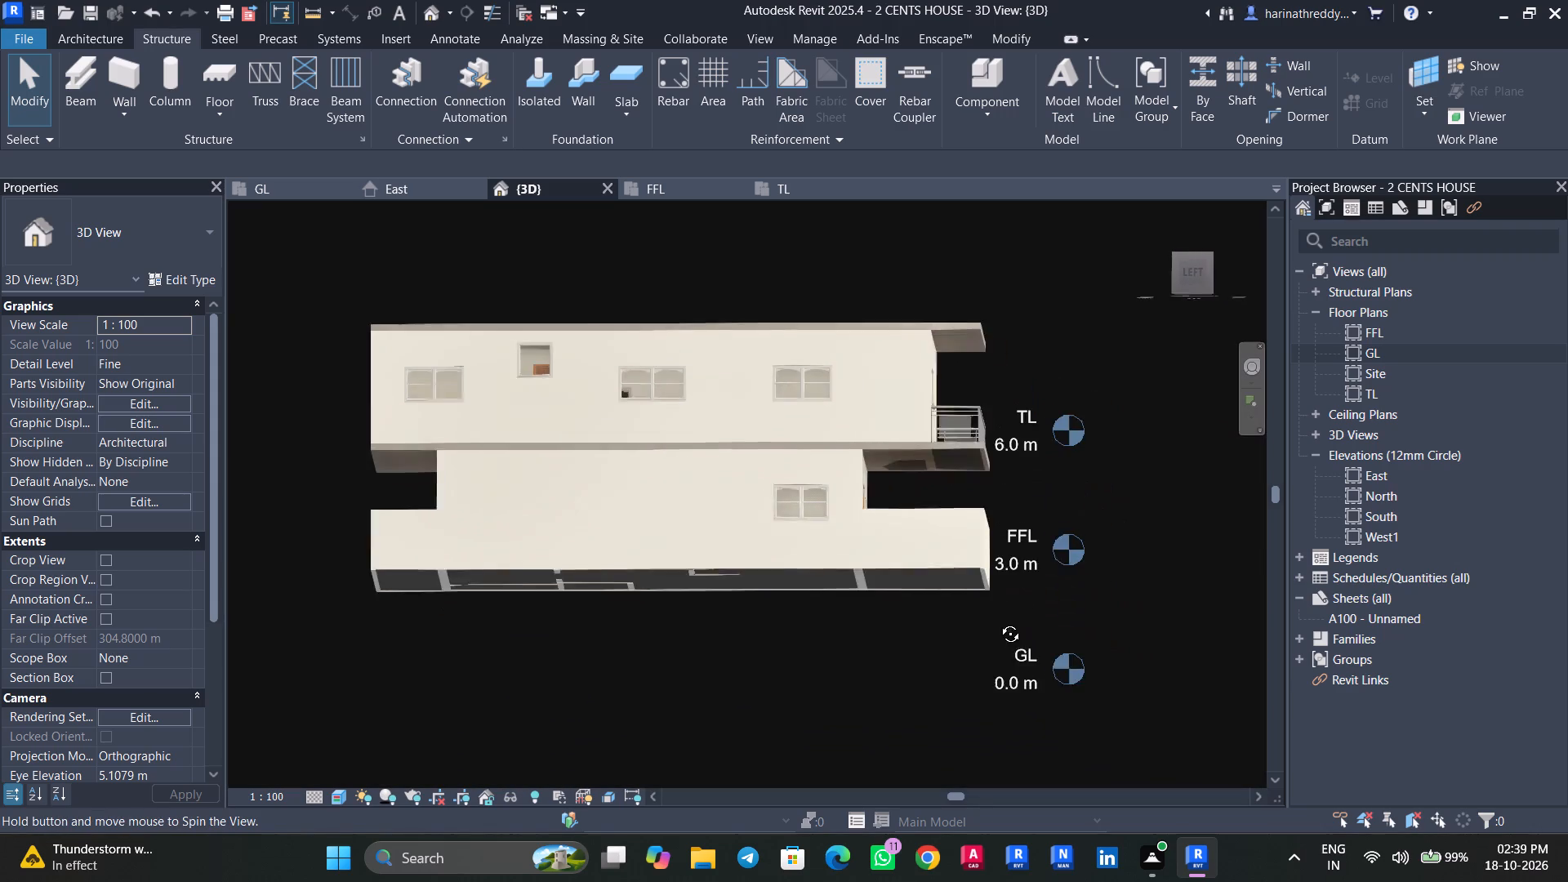
shift+middle_drag(998, 621, 1045, 682)
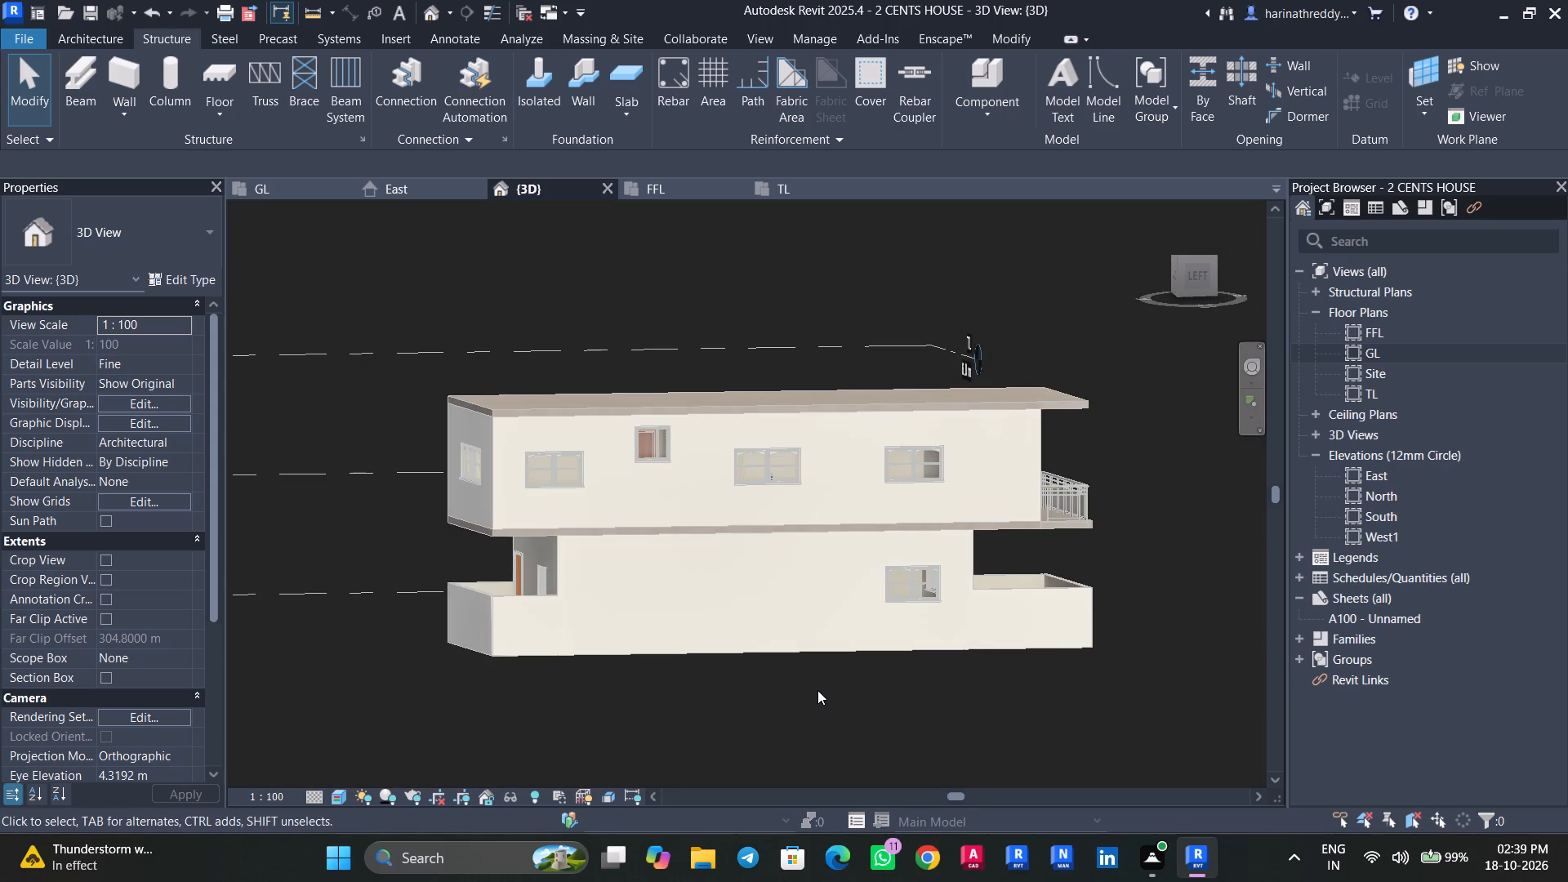
Temporarily hide the terrace slab at TL in the 3D view.
shift+middle_drag(831, 697, 841, 813)
click(686, 579)
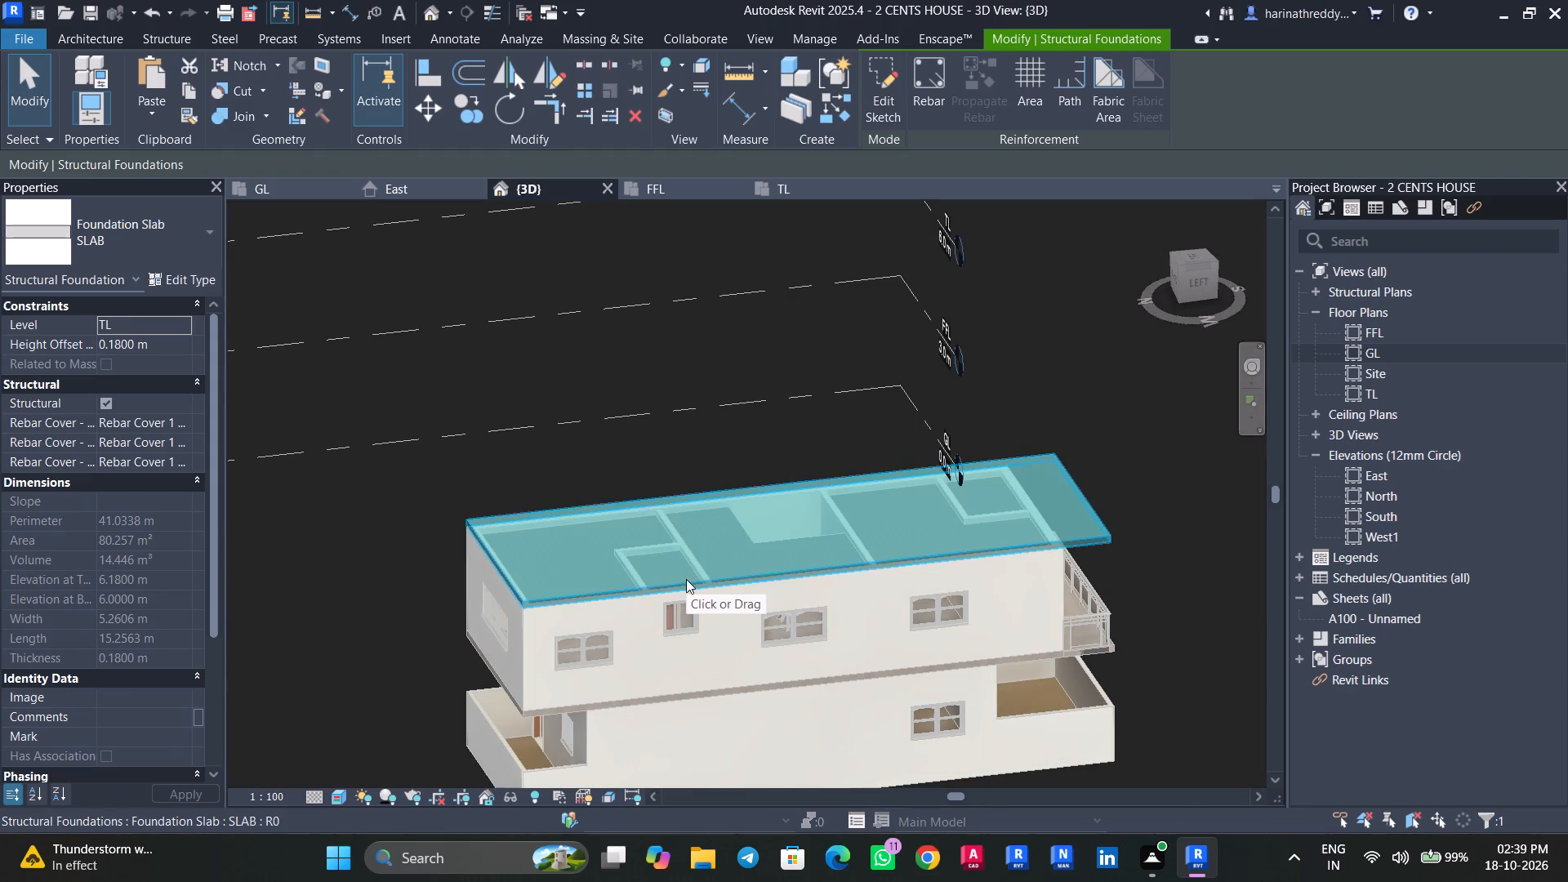
text(HH)
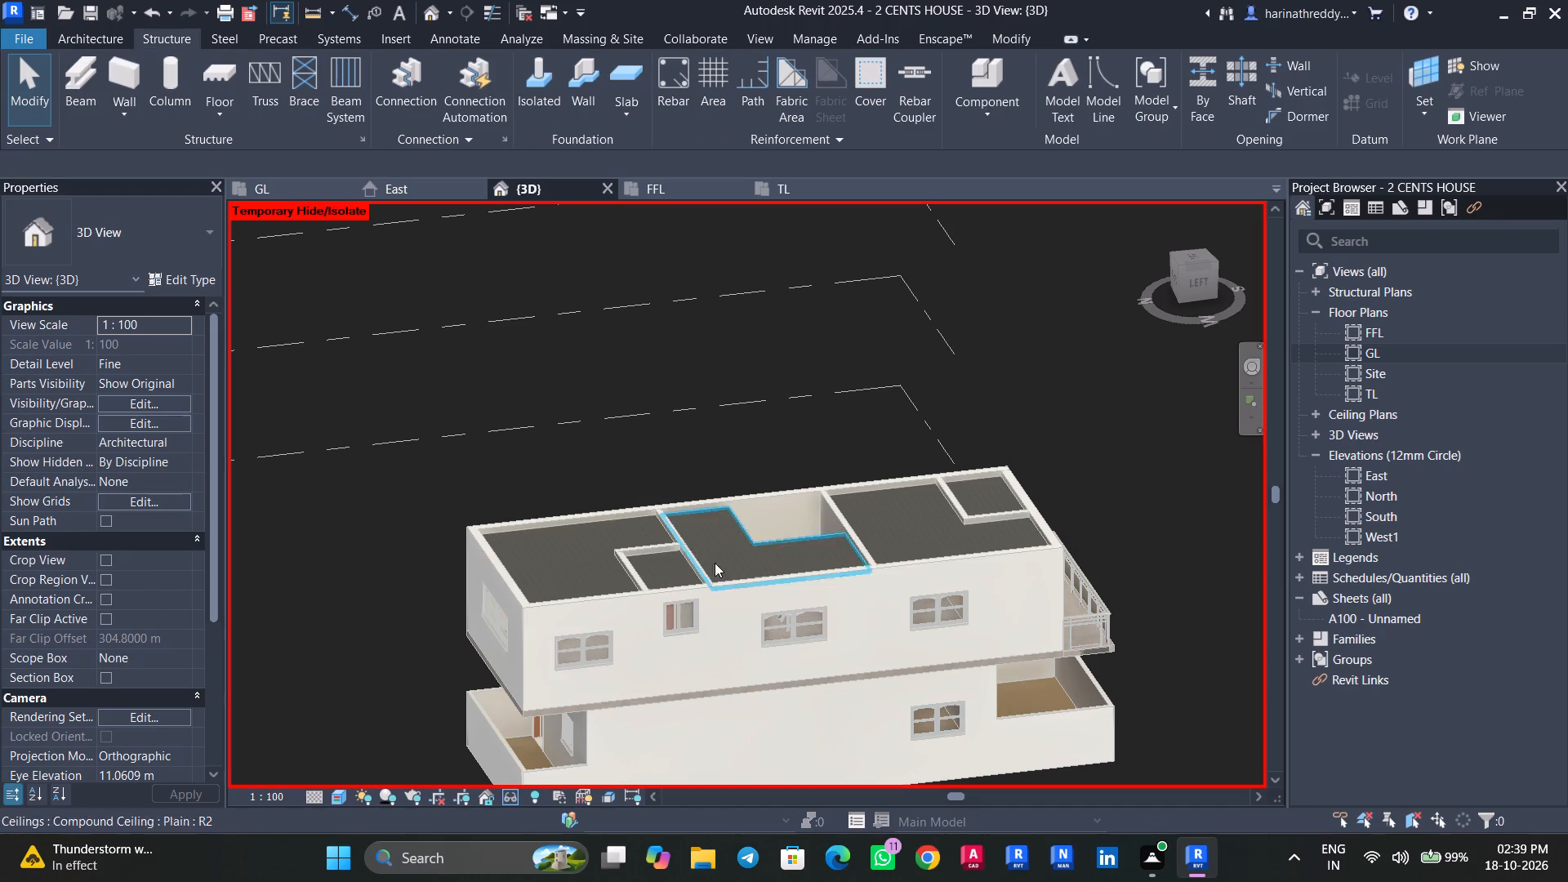
Temporarily hide the five upper-floor Plain ceilings in the 3D view.
shift+middle_drag(743, 520, 695, 623)
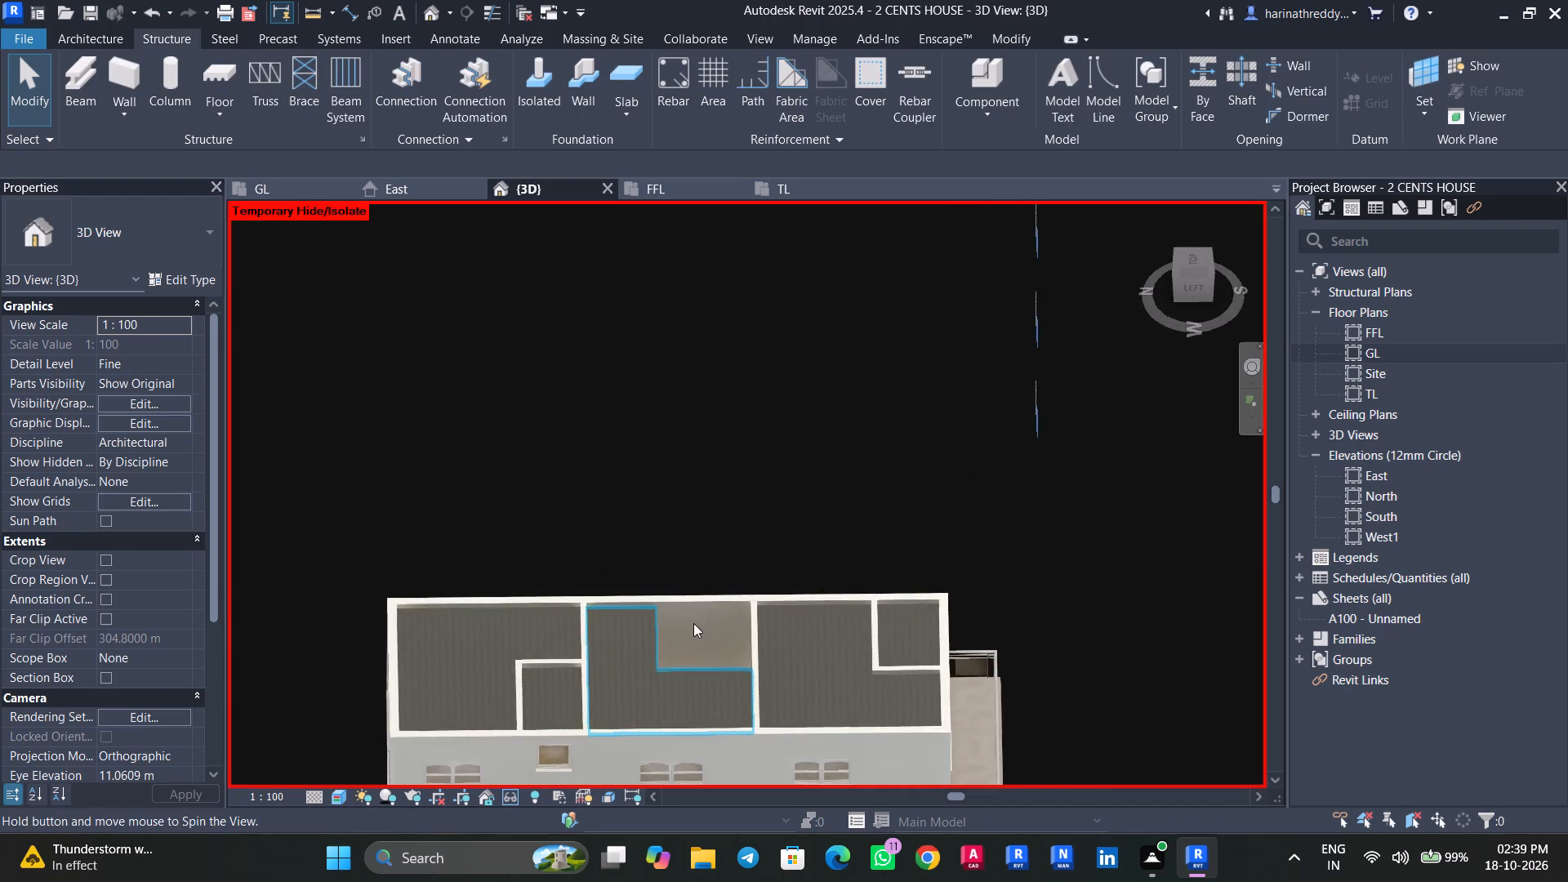
middle_drag(697, 621, 785, 477)
shift+middle_drag(782, 507, 790, 550)
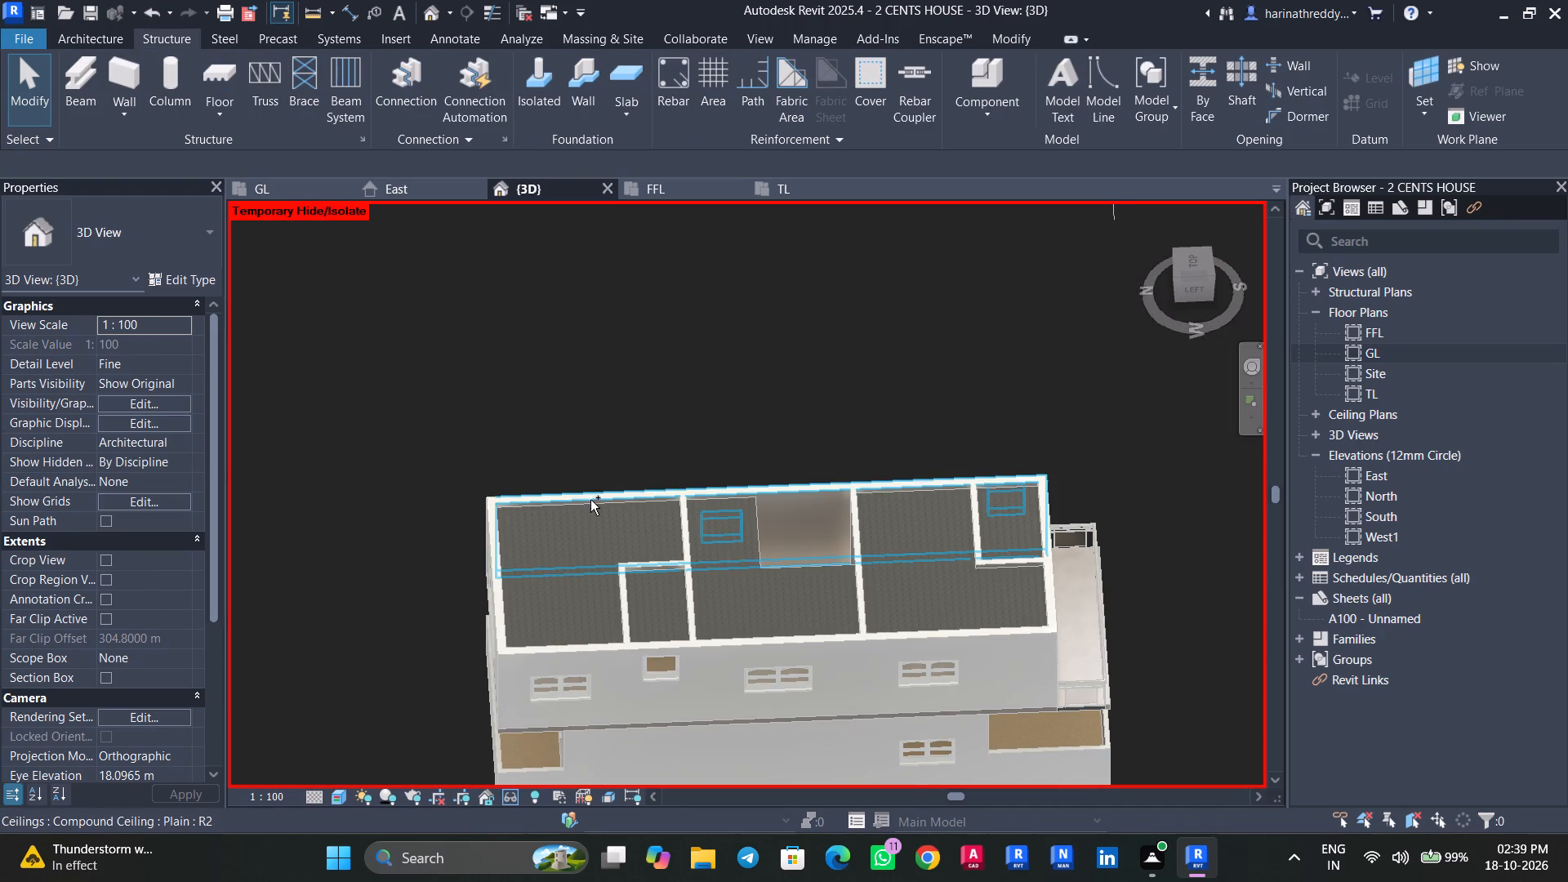
ctrl+click(588, 505)
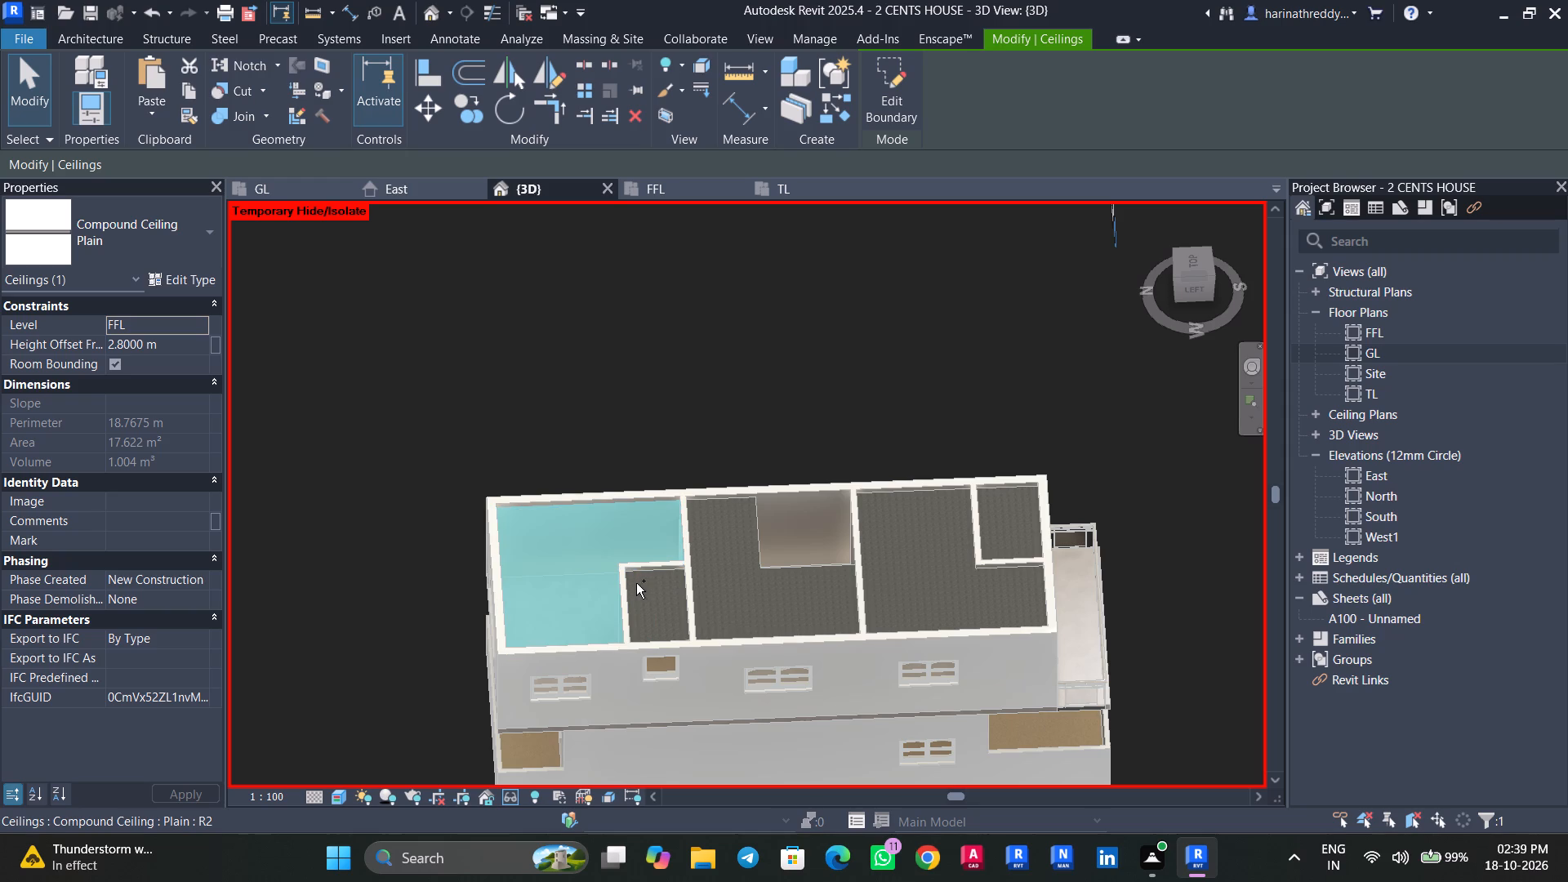
ctrl+click(635, 582)
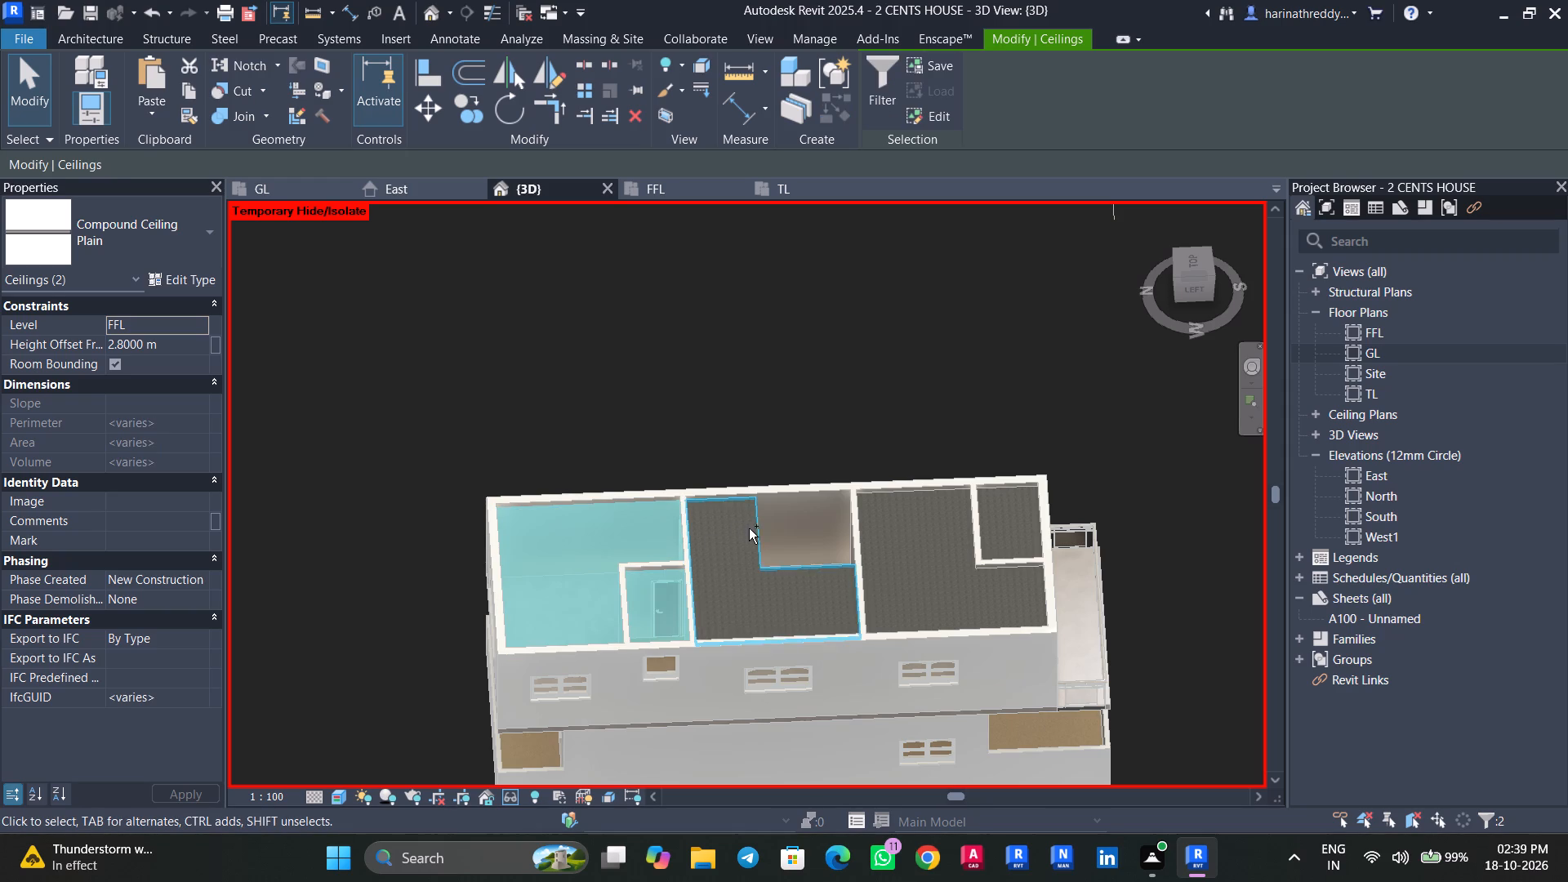
ctrl+click(751, 529)
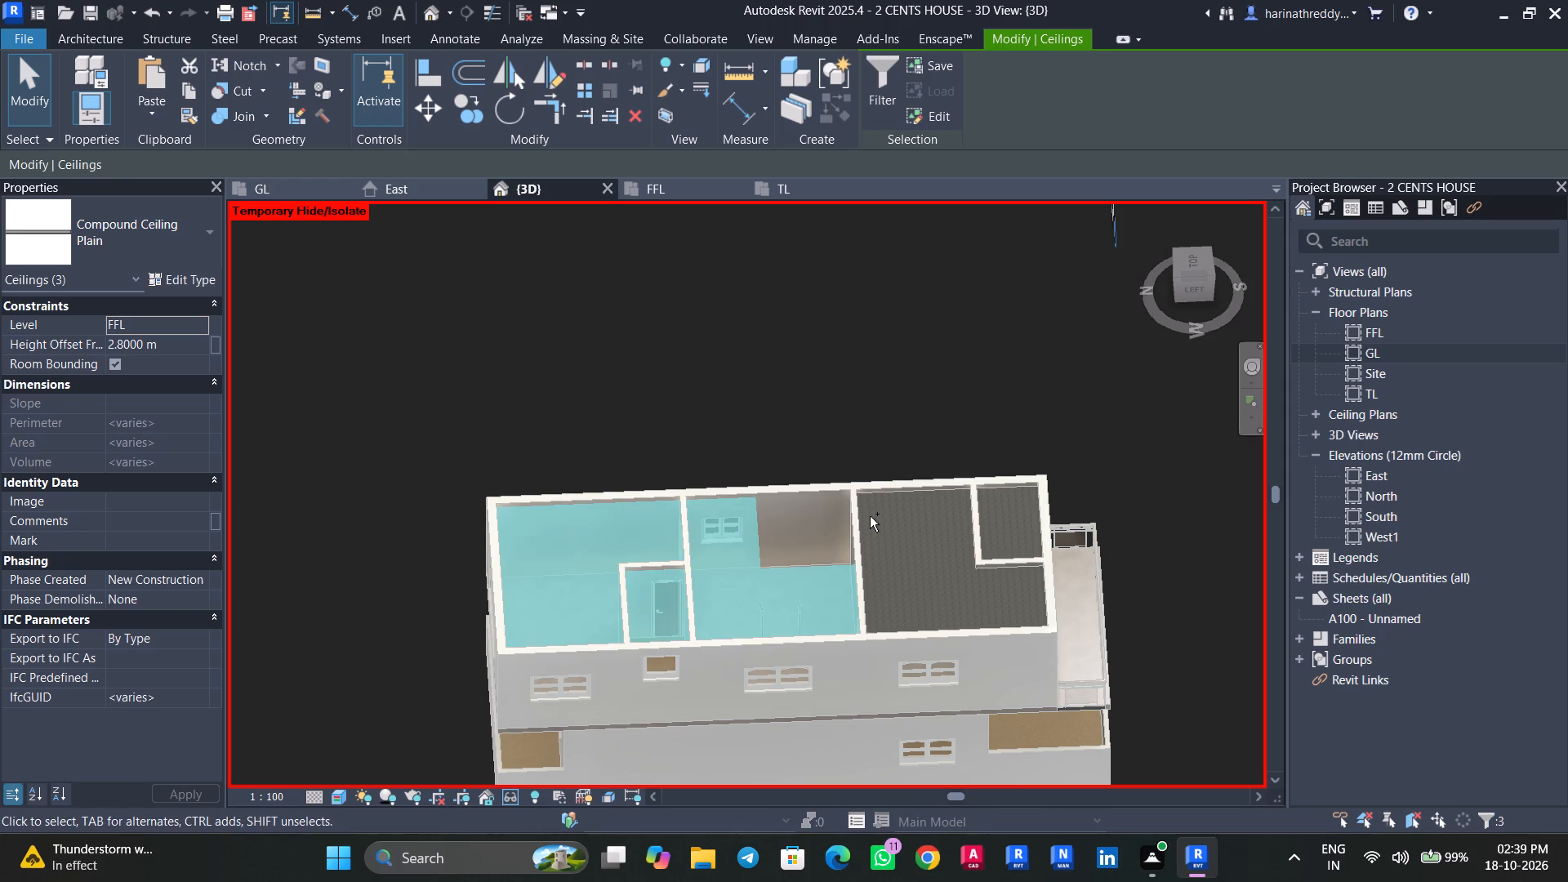
ctrl+click(863, 515)
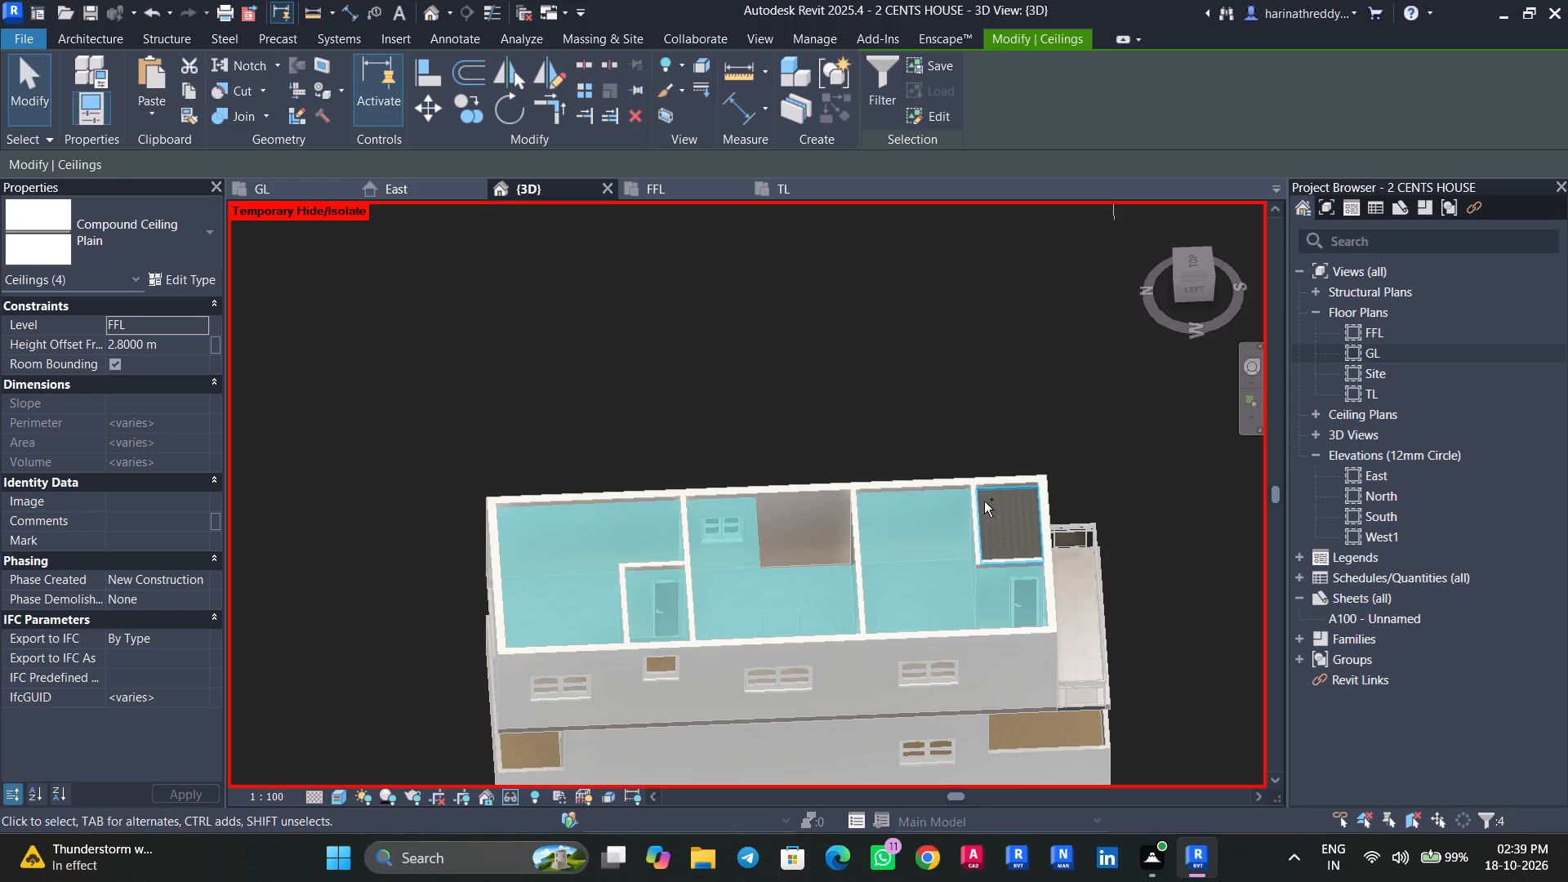
ctrl+click(982, 502)
text(HH)
Examine the upper-floor rooms from above and the side, checking where the north bedroom's walls meet the slab at its corner.
shift+middle_drag(982, 514, 884, 619)
middle_drag(873, 563, 998, 567)
scroll(367, 607, up, 5)
middle_drag(688, 589, 681, 536)
scroll(760, 644, up, 4)
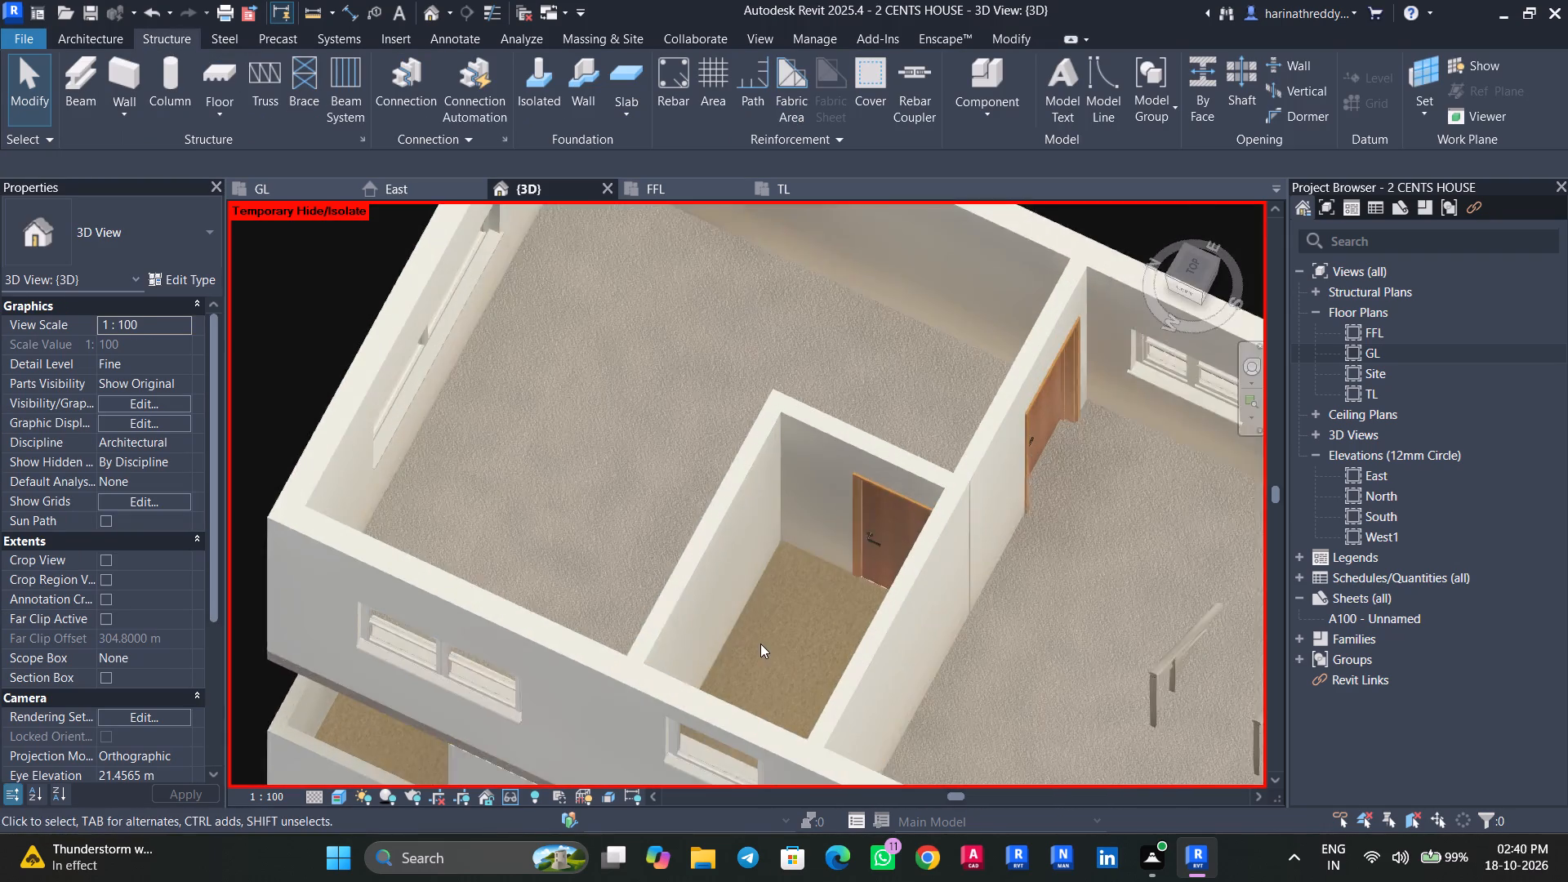
middle_drag(644, 242, 635, 486)
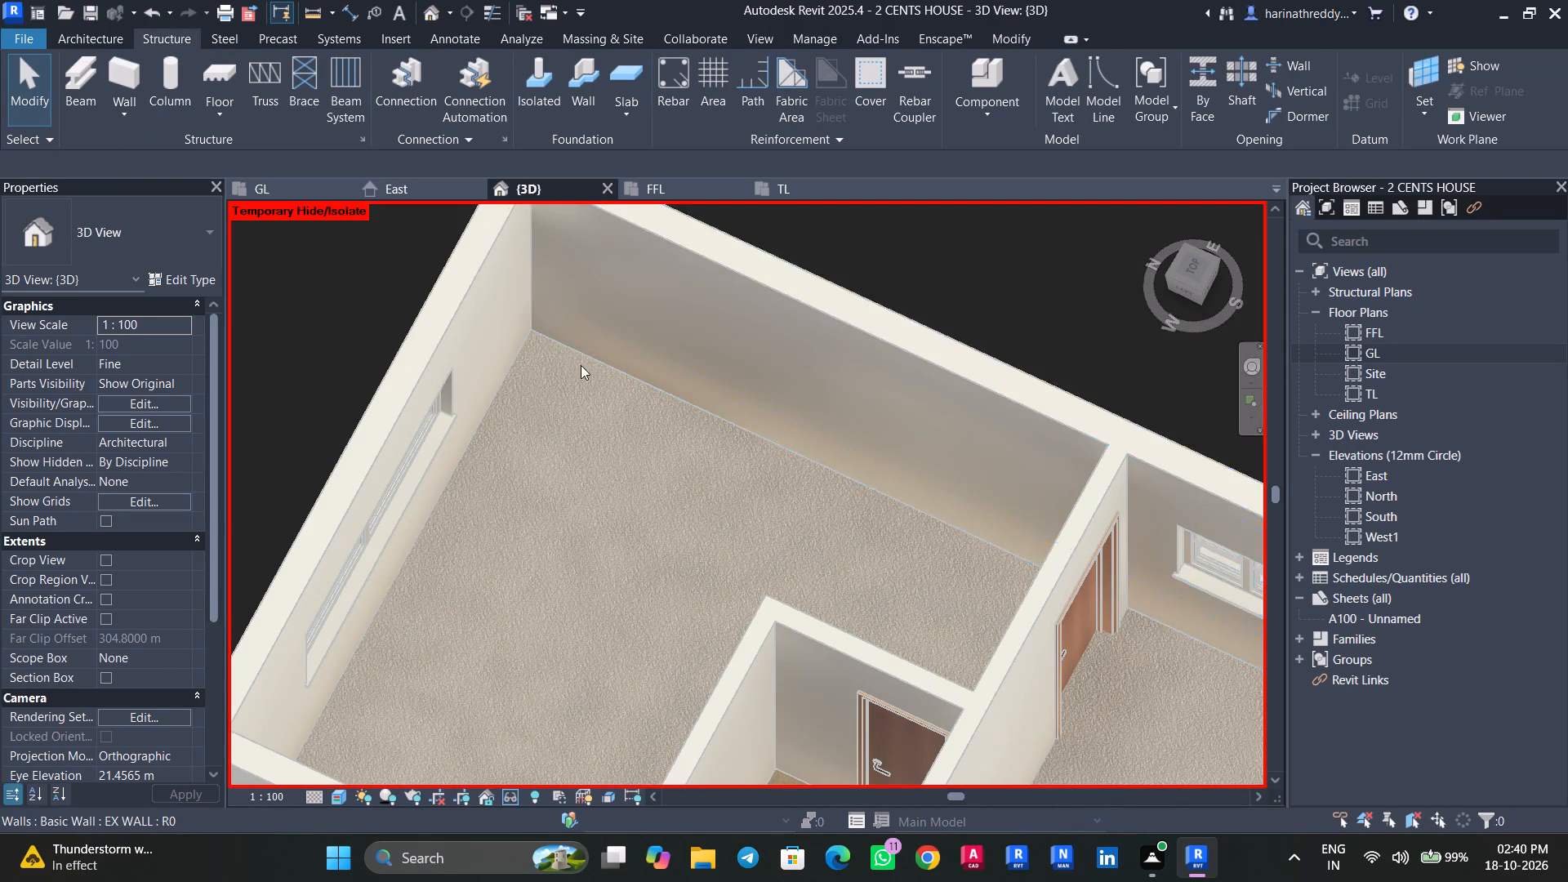
key(Tab)
key(Tab)
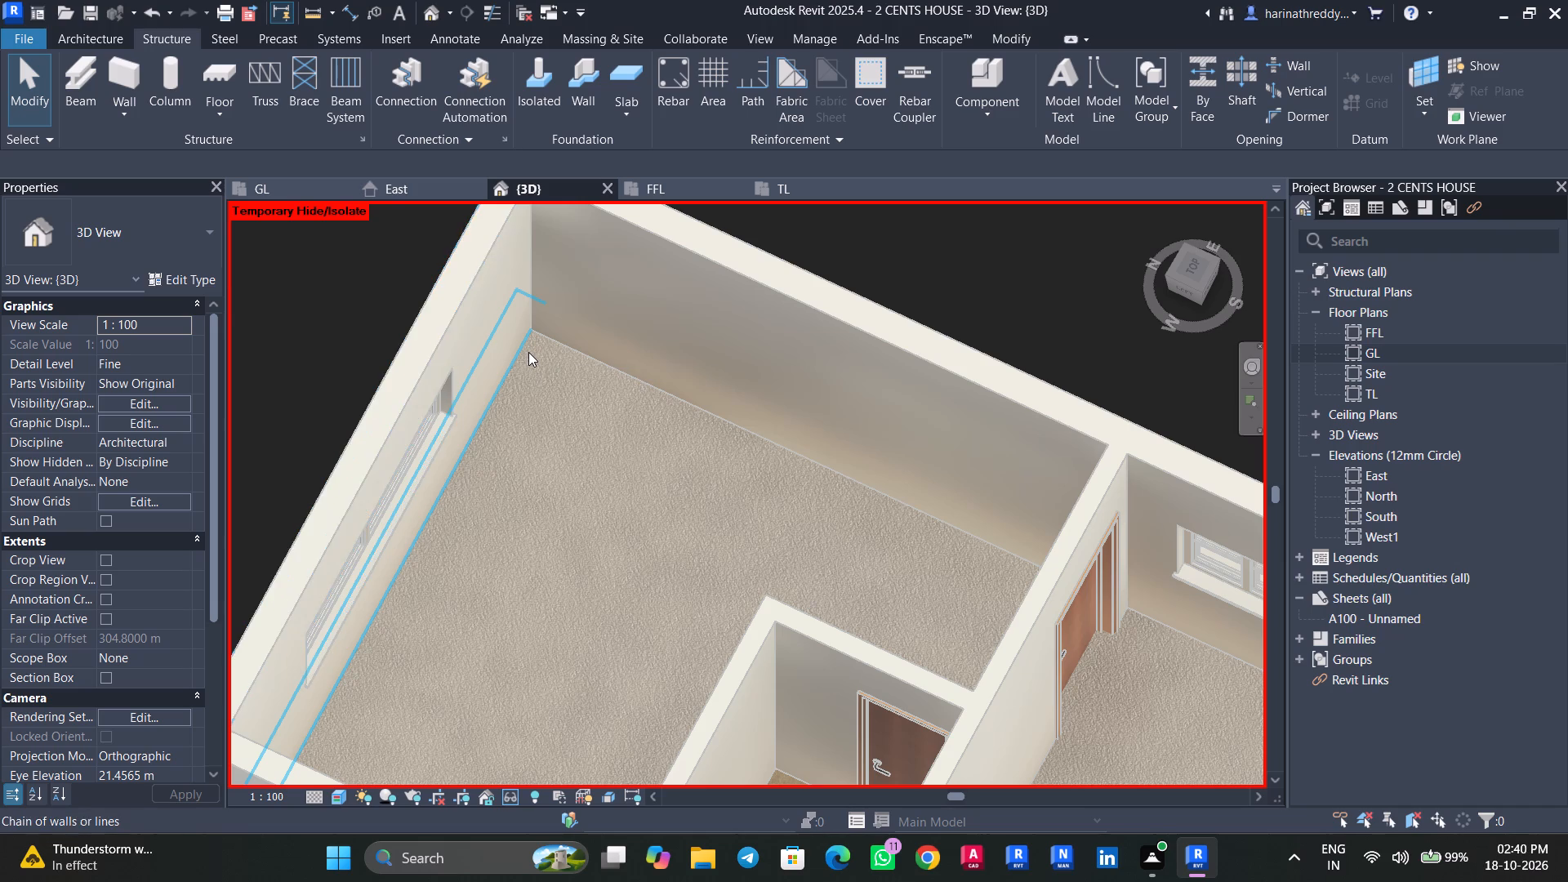
key(Tab)
key(Tab)
key(Tab)
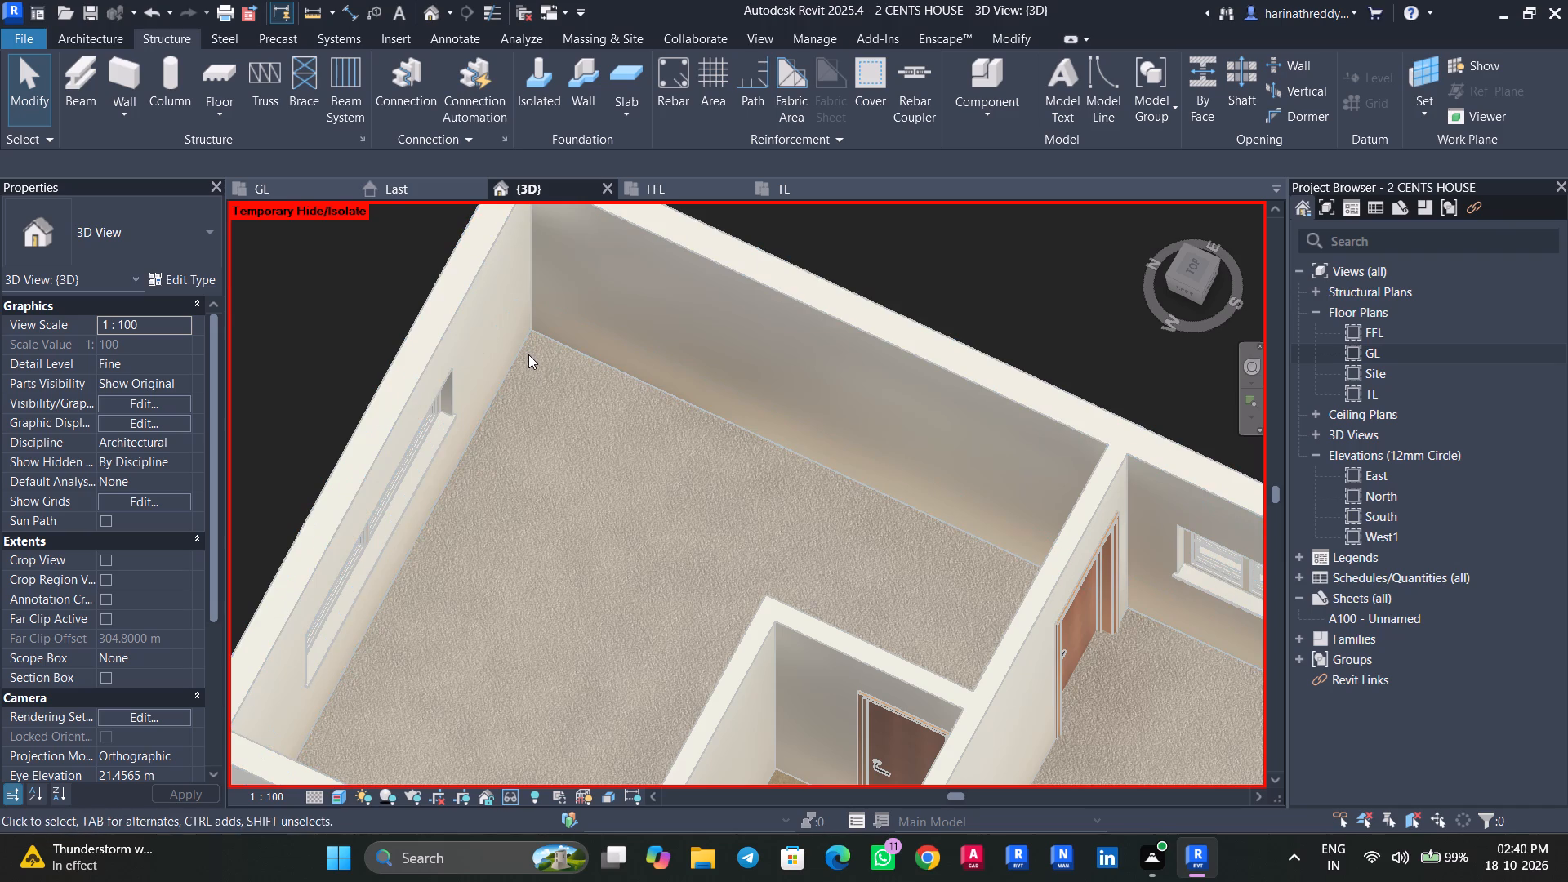
key(Tab)
key(Tab)
key(Tab)
key(Tab)
key(Tab)
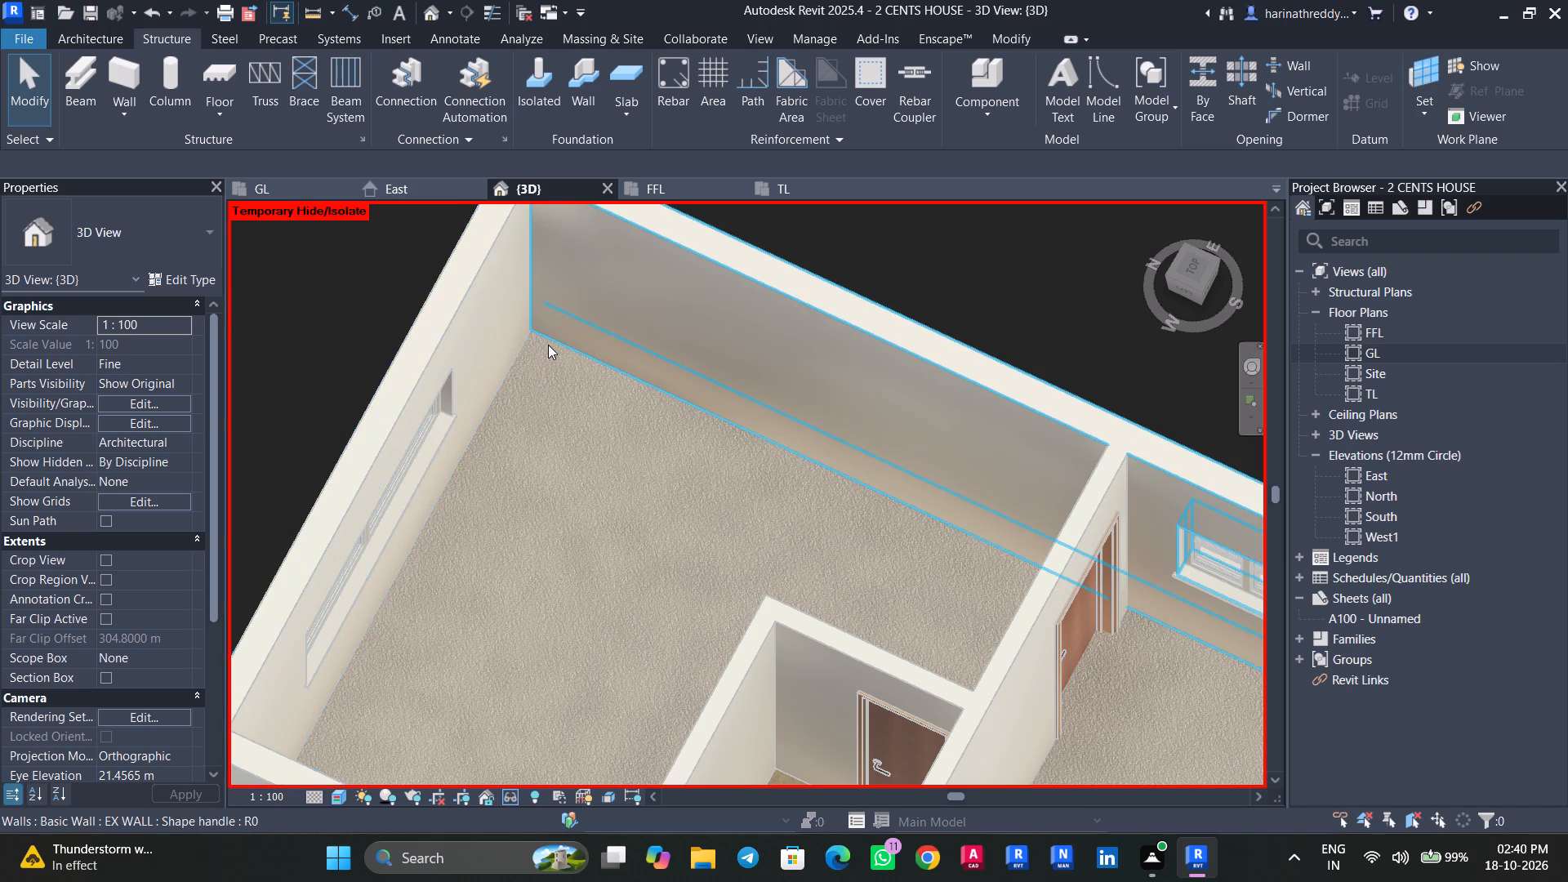
key(Tab)
shift+middle_drag(548, 345, 534, 480)
shift+middle_drag(541, 479, 572, 403)
scroll(694, 533, up, 4)
scroll(549, 452, up, 1)
scroll(549, 452, down, 1)
scroll(549, 452, up, 1)
scroll(549, 452, down, 8)
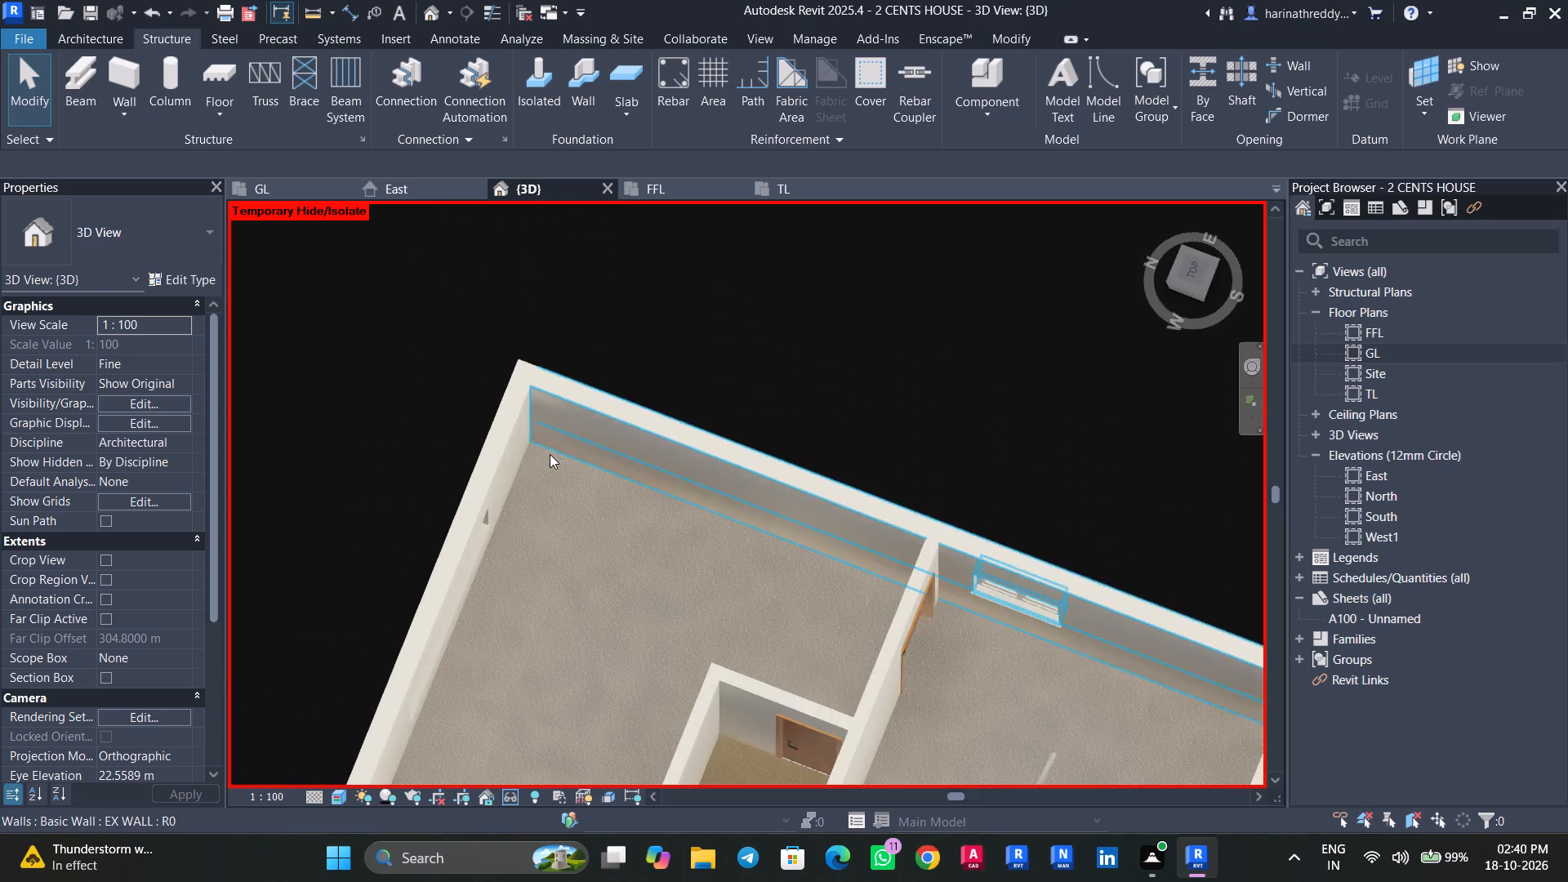
scroll(550, 454, down, 11)
shift+middle_drag(572, 601, 736, 278)
scroll(730, 492, up, 2)
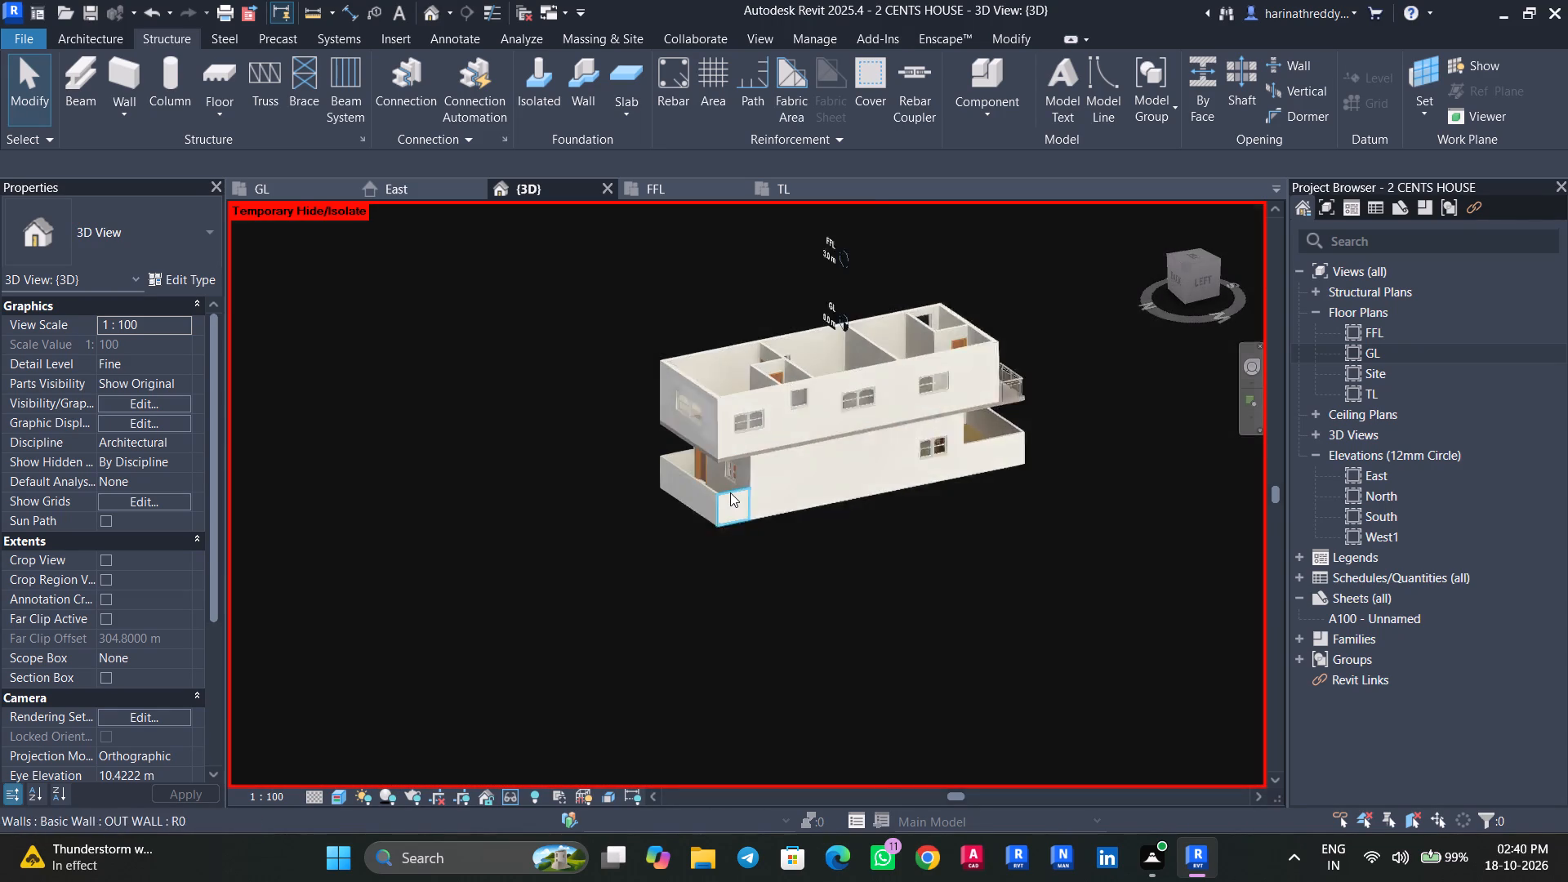
scroll(730, 492, up, 7)
Temporarily hide the SLAB foundation slab at FFL in the 3D view.
click(691, 400)
scroll(691, 400, down, 3)
shift+middle_drag(691, 400, 653, 541)
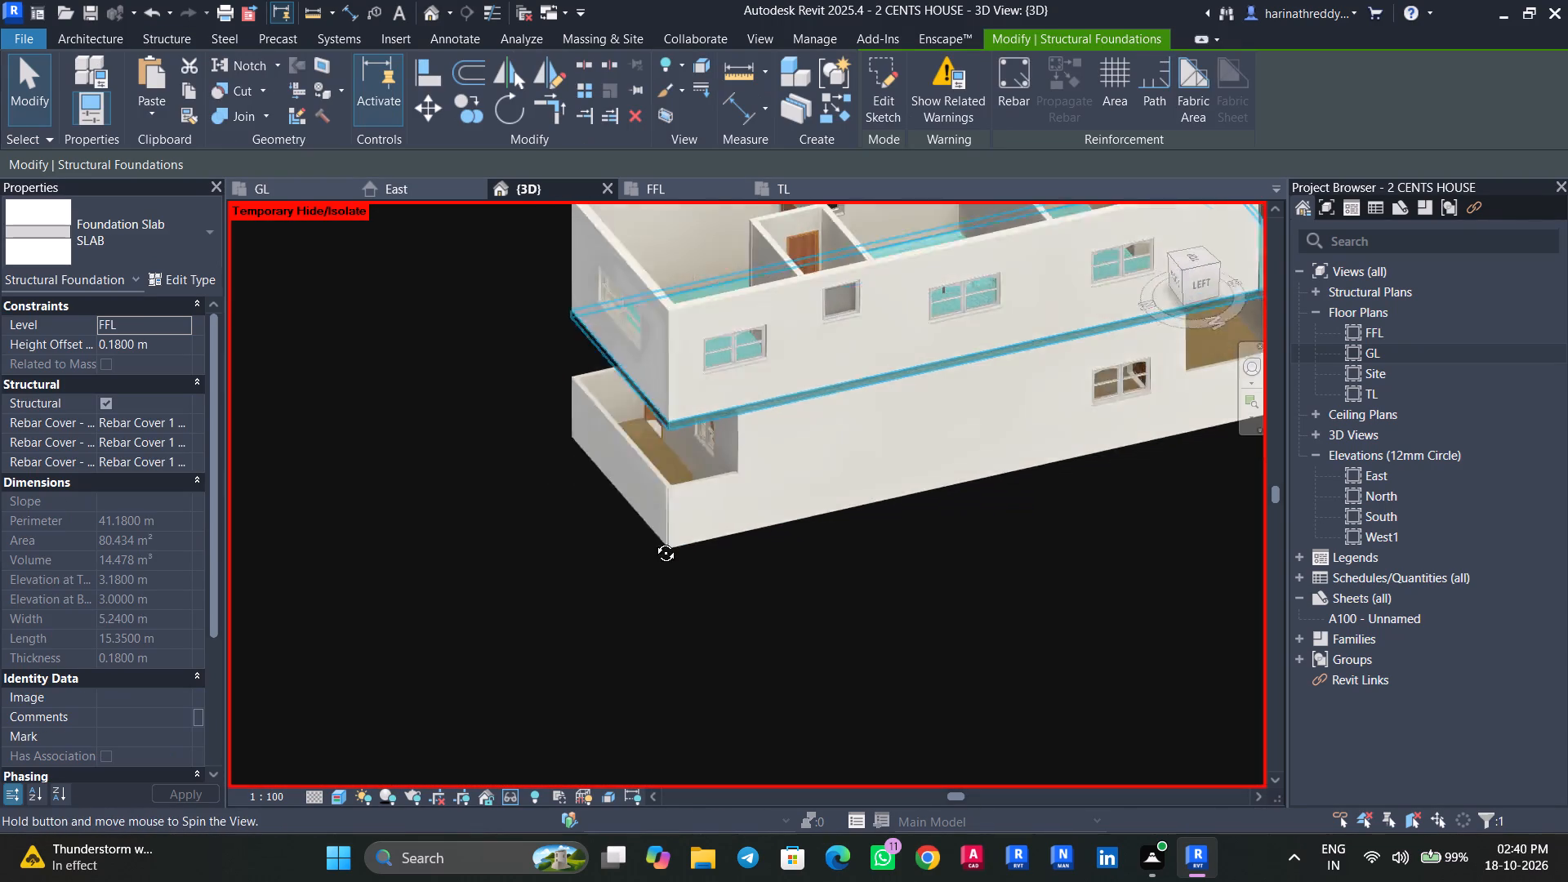
shift+middle_drag(653, 541, 631, 626)
key(h)
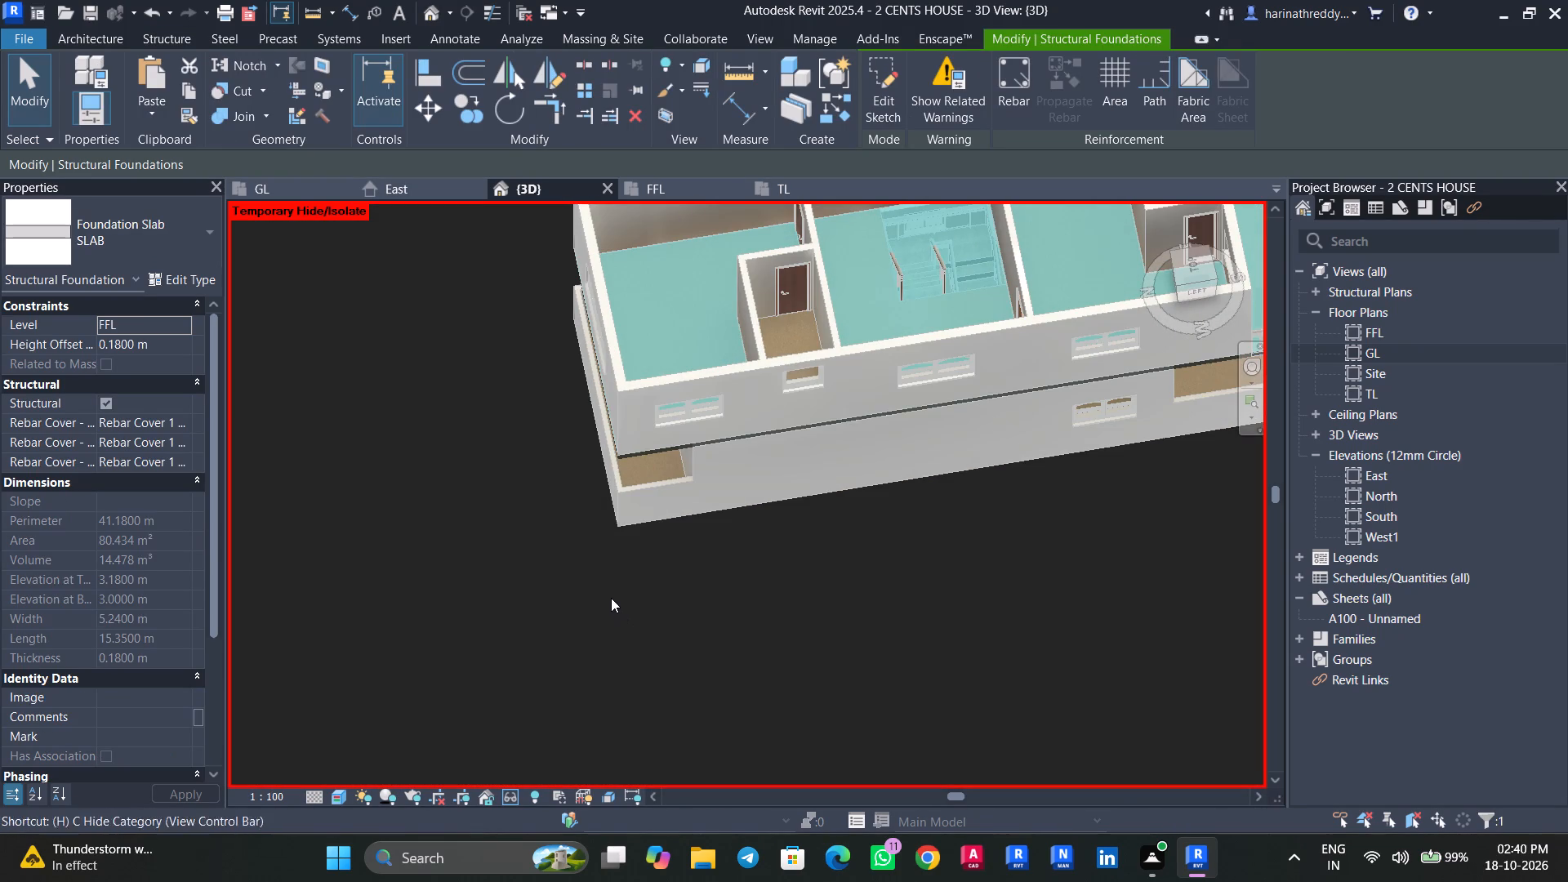
key(h)
Set the height offset of the upper-floor bedroom, stair hall and balcony floors to 330 mm from FFL.
middle_drag(704, 520, 690, 710)
scroll(675, 405, up, 4)
click(663, 450)
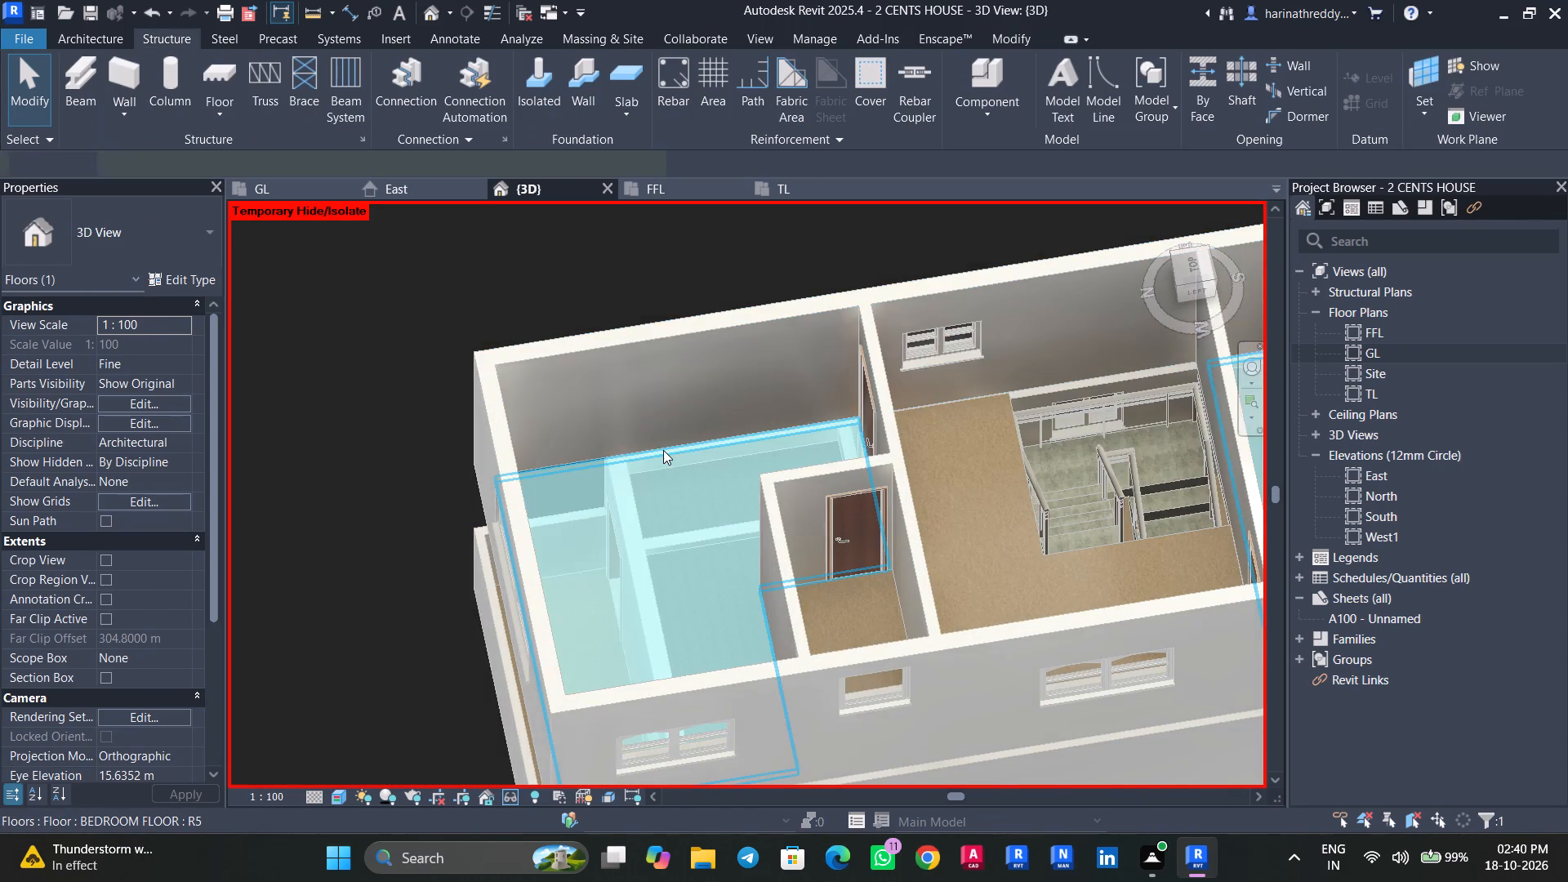
scroll(663, 450, down, 3)
ctrl+middle_drag(671, 461, 664, 495)
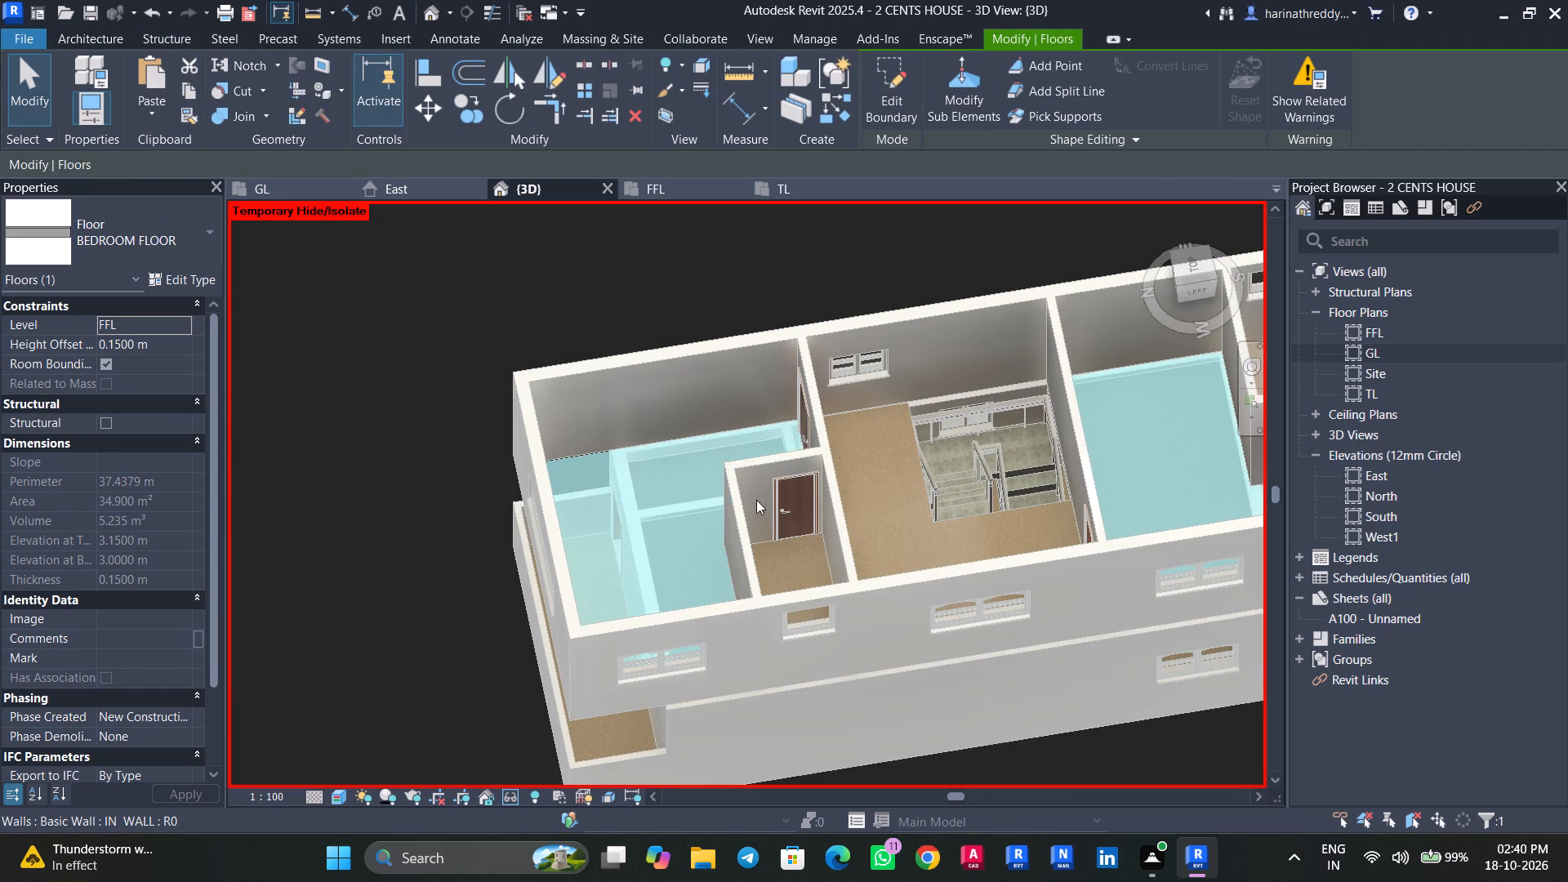
shift+middle_drag(764, 500, 765, 536)
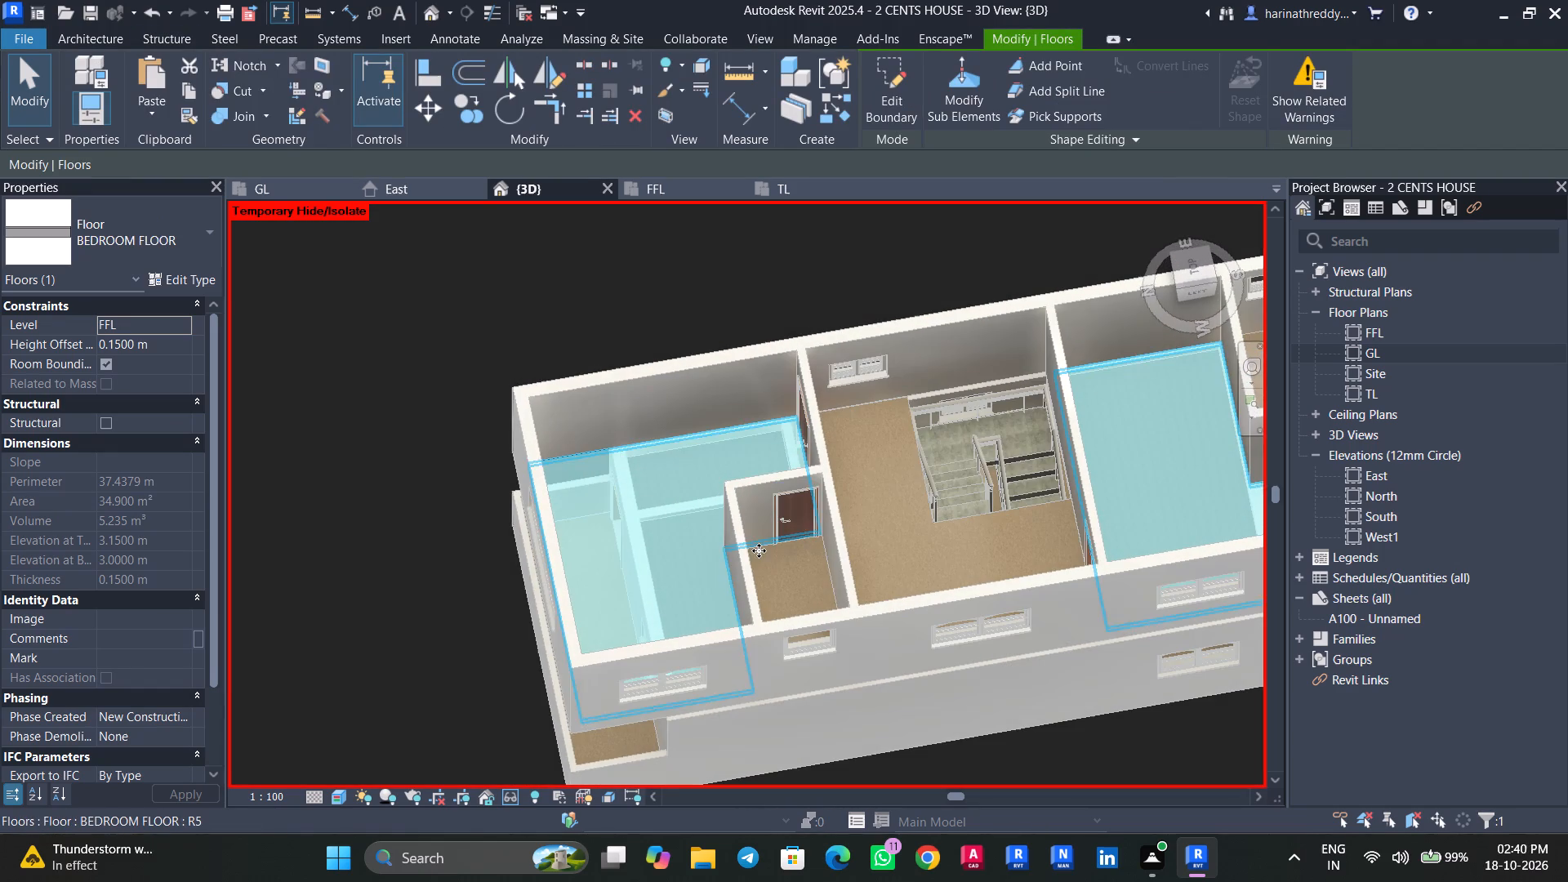
scroll(762, 552, up, 2)
middle_drag(762, 551, 652, 606)
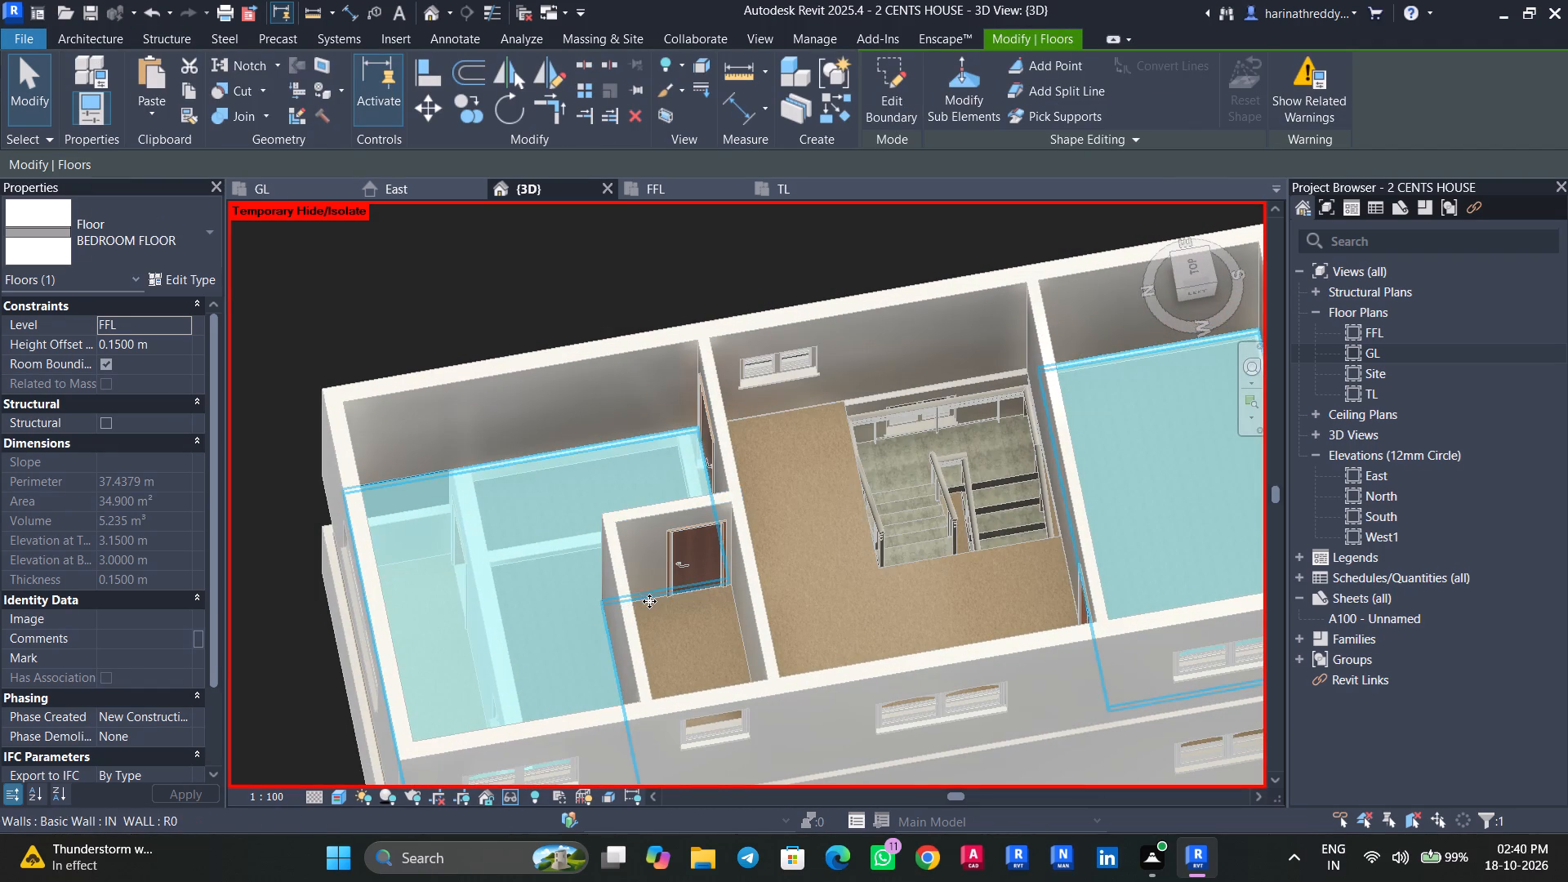
ctrl+click(810, 413)
middle_drag(898, 517, 323, 680)
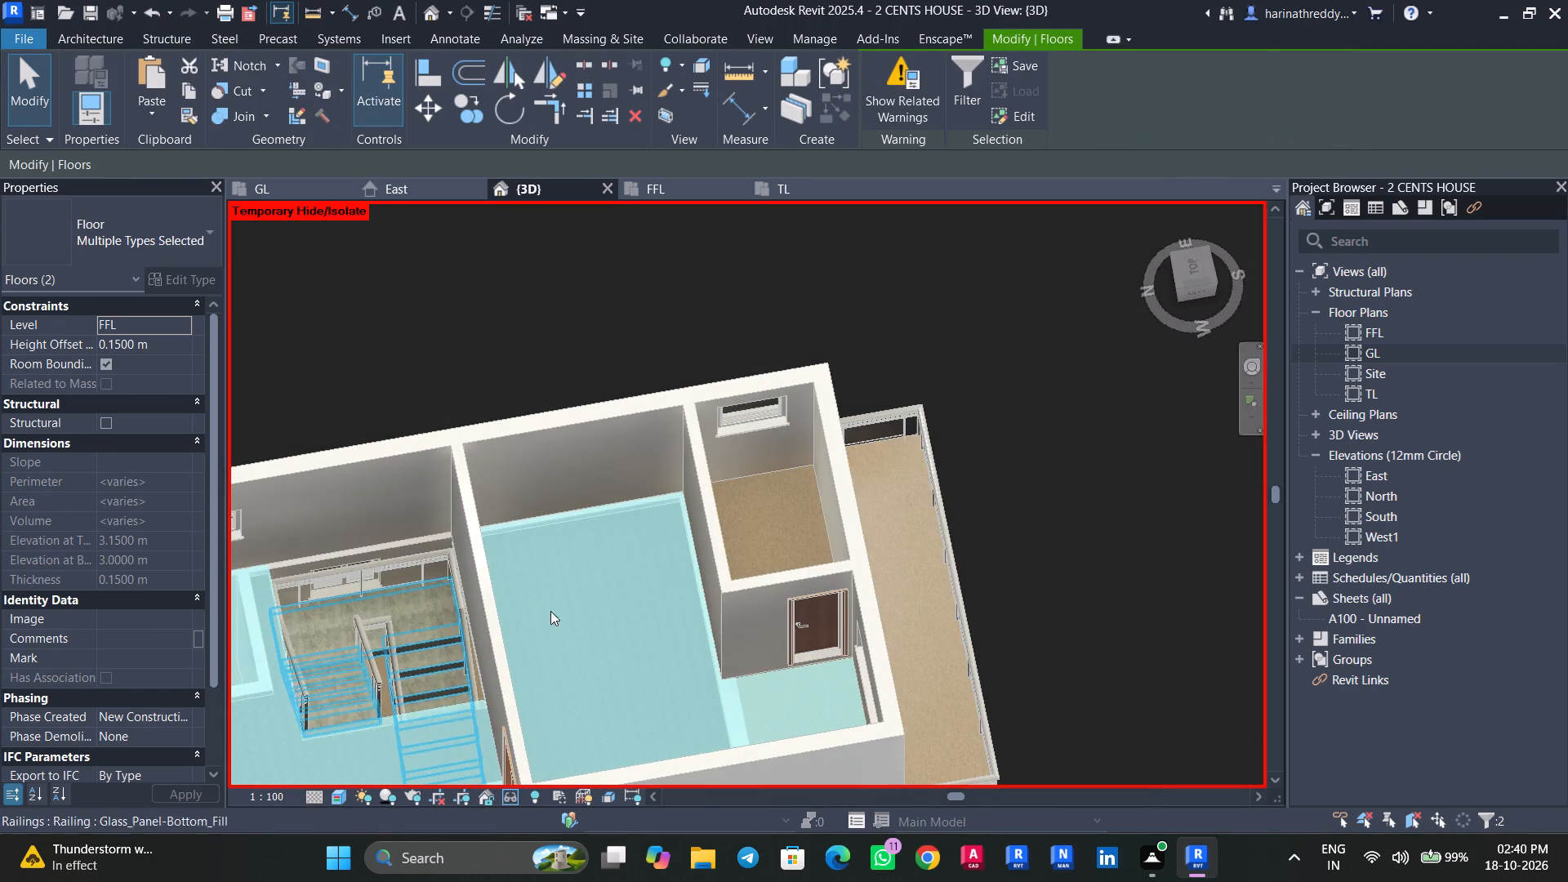
scroll(793, 480, down, 1)
scroll(793, 480, up, 1)
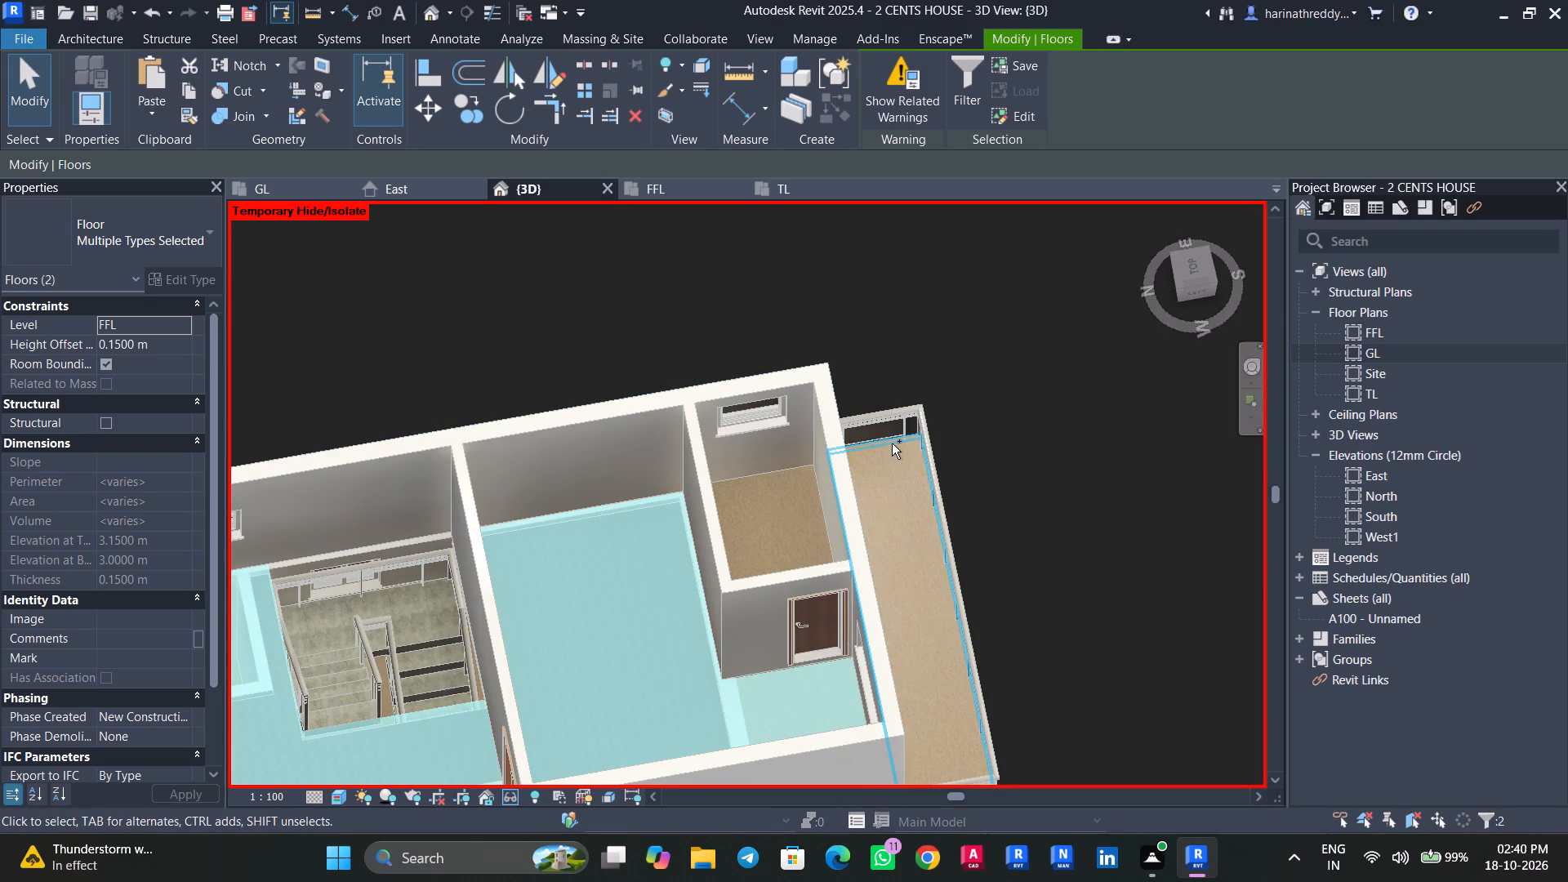
ctrl+click(891, 443)
scroll(927, 497, down, 7)
scroll(553, 635, up, 4)
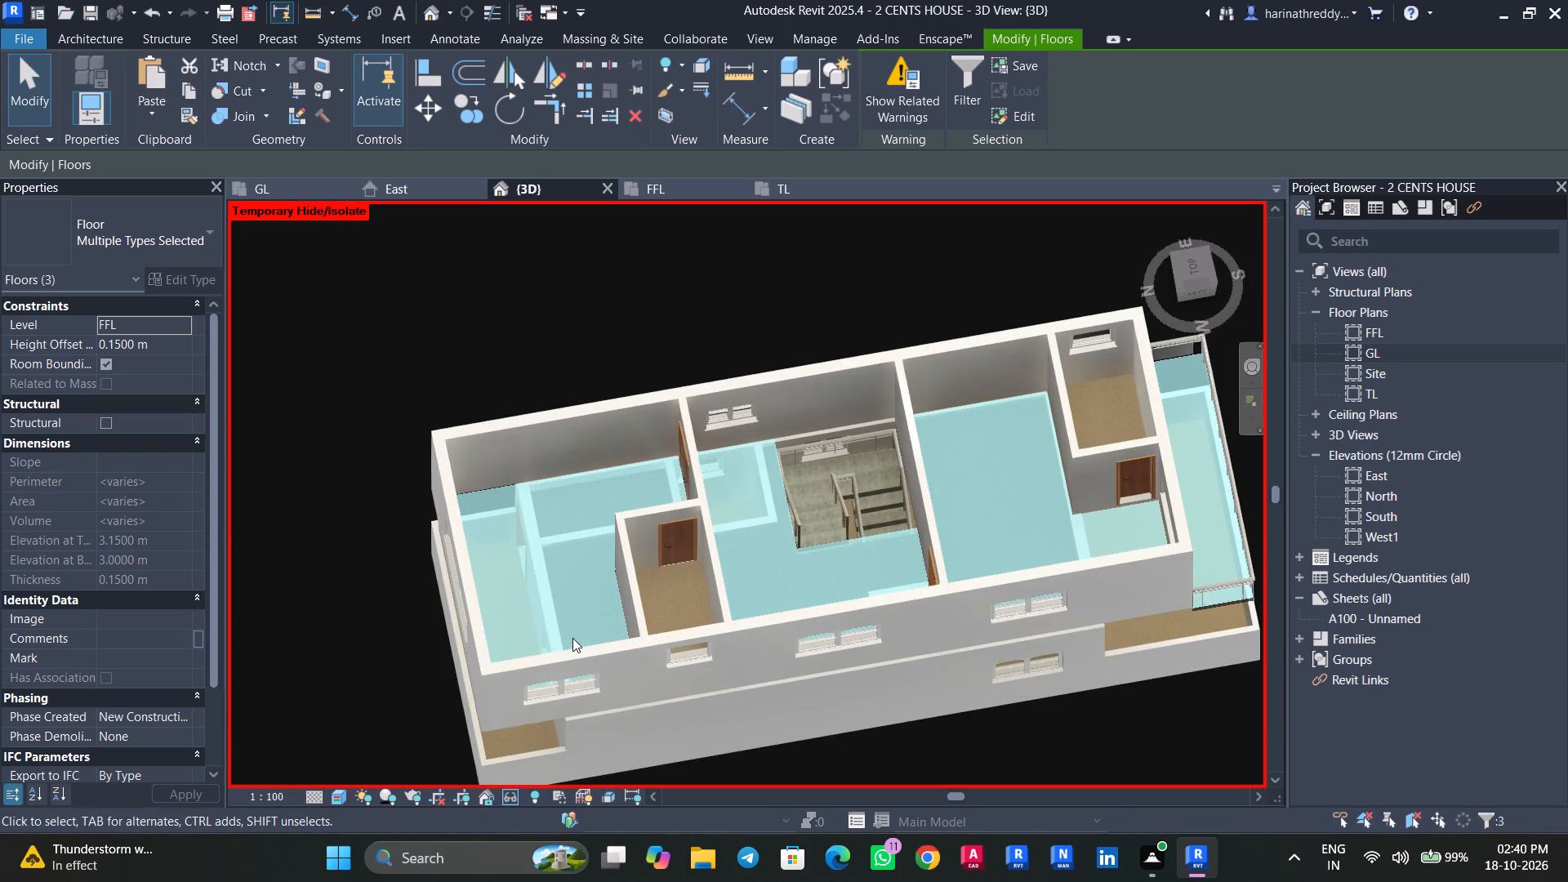
click(170, 342)
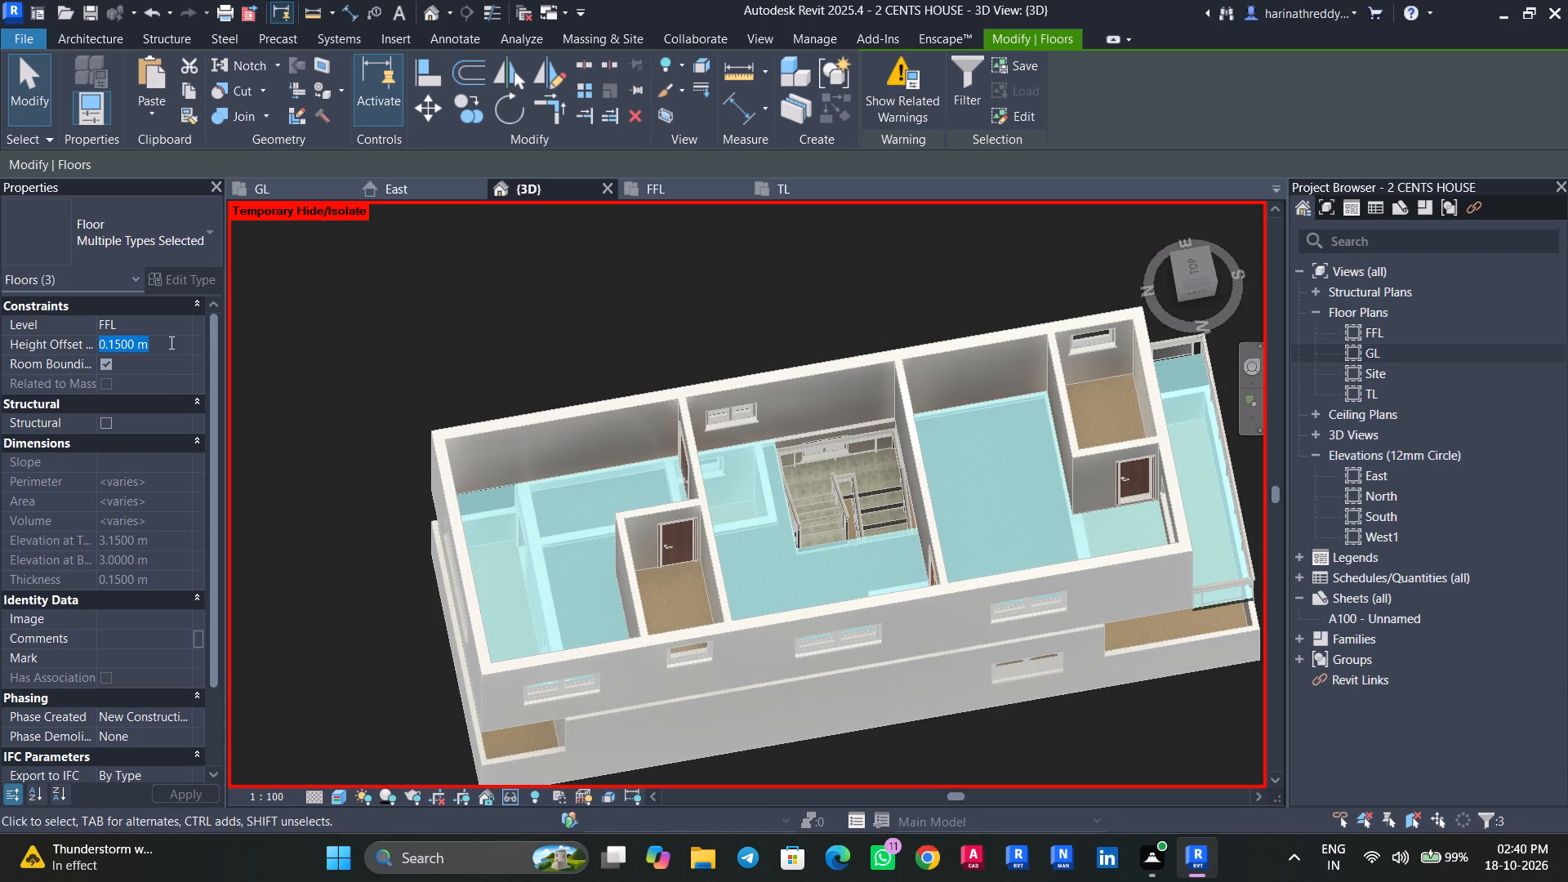
text(330MM)
key(Return)
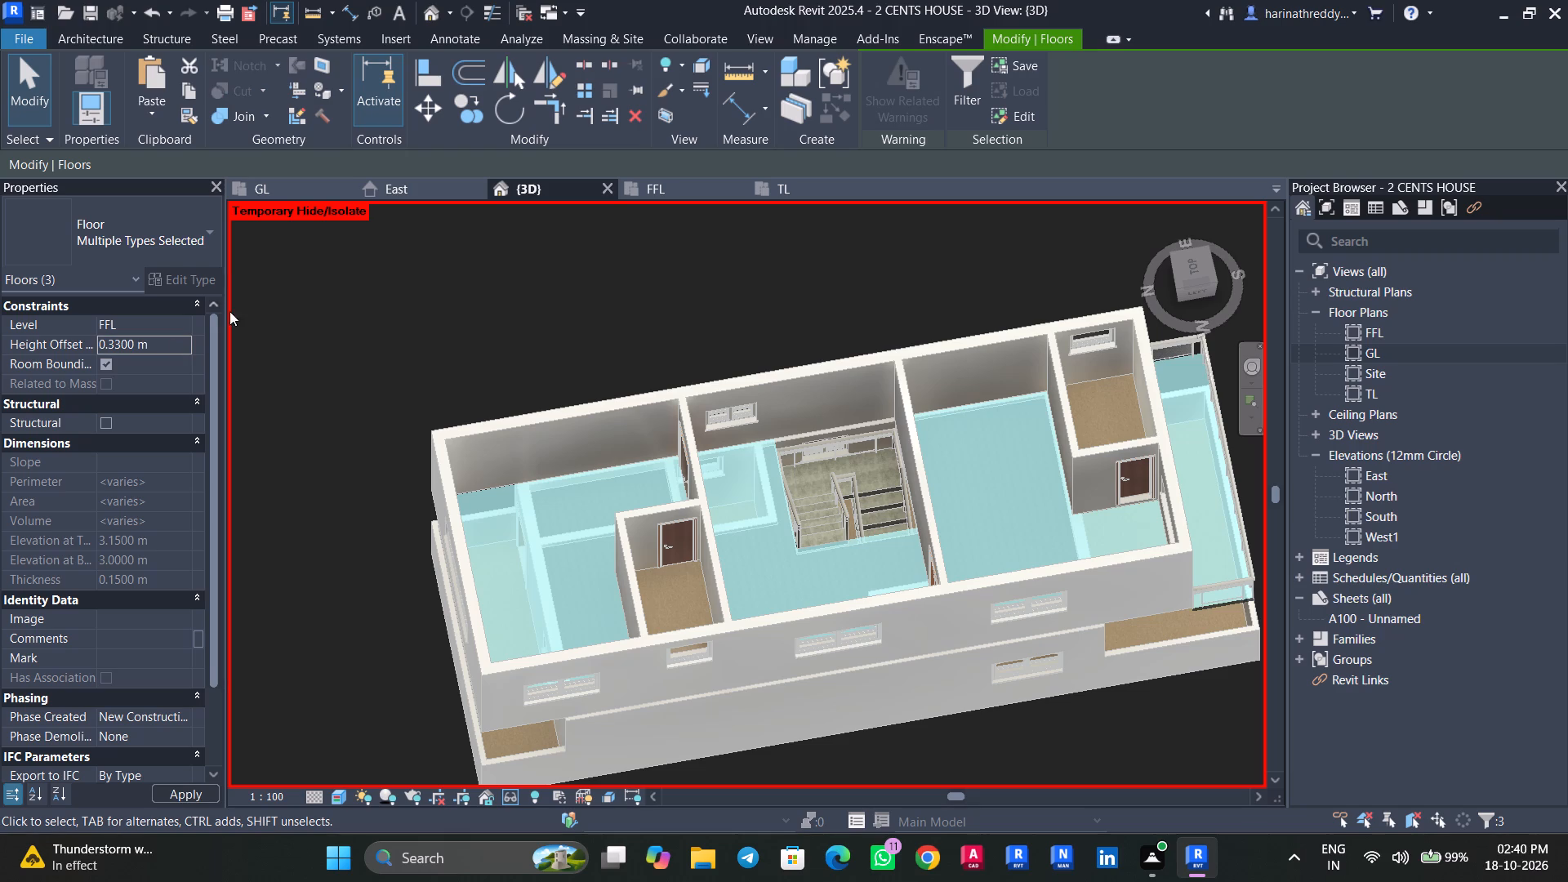
scroll(702, 575, up, 6)
key(Escape)
key(Escape)
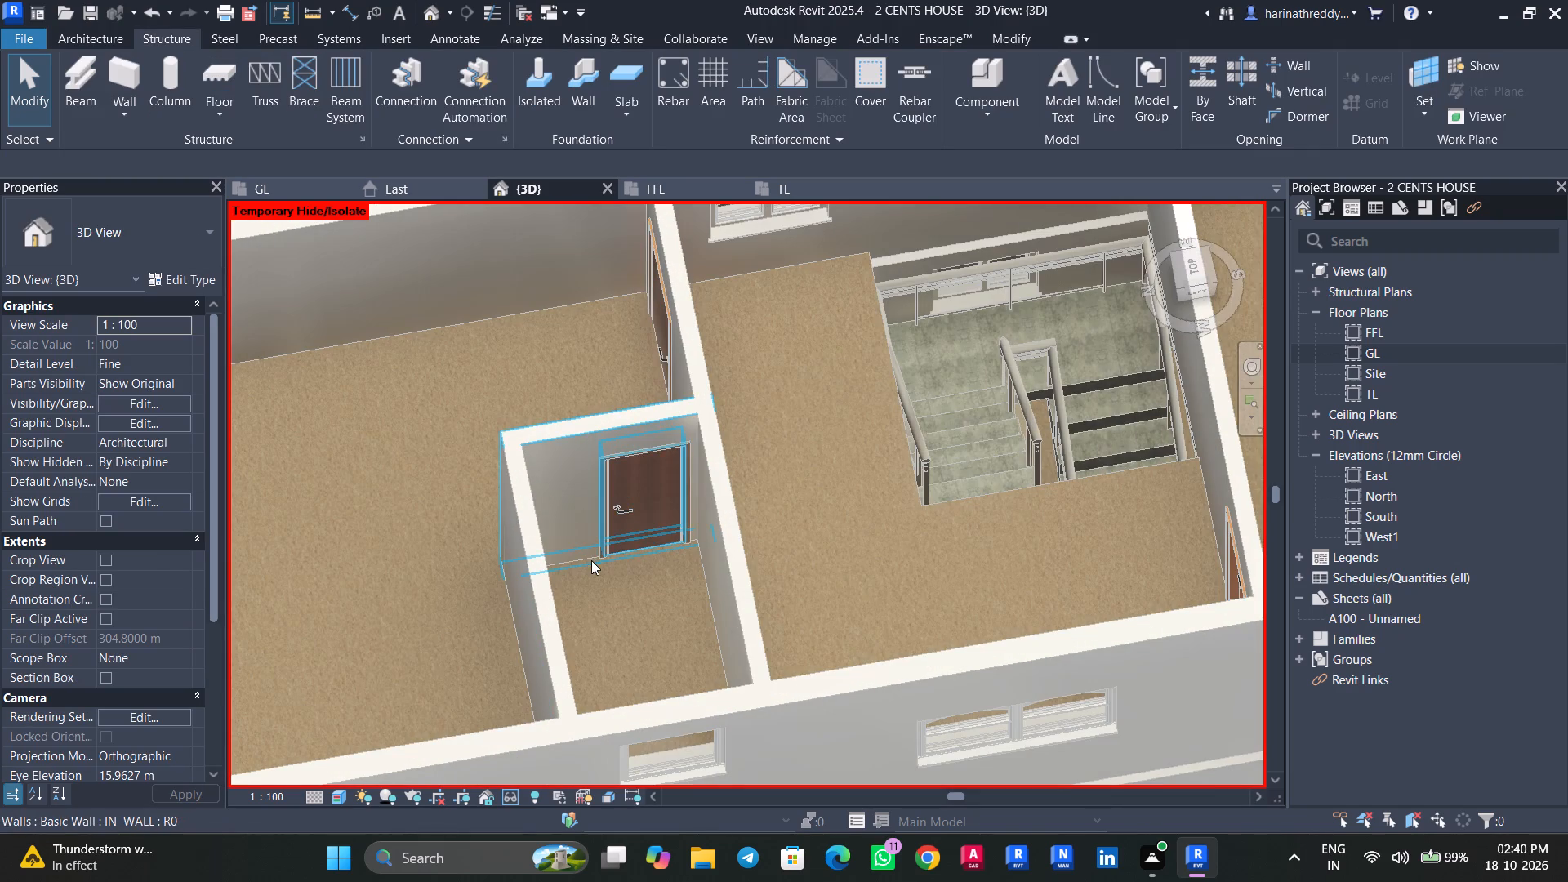
scroll(587, 567, down, 4)
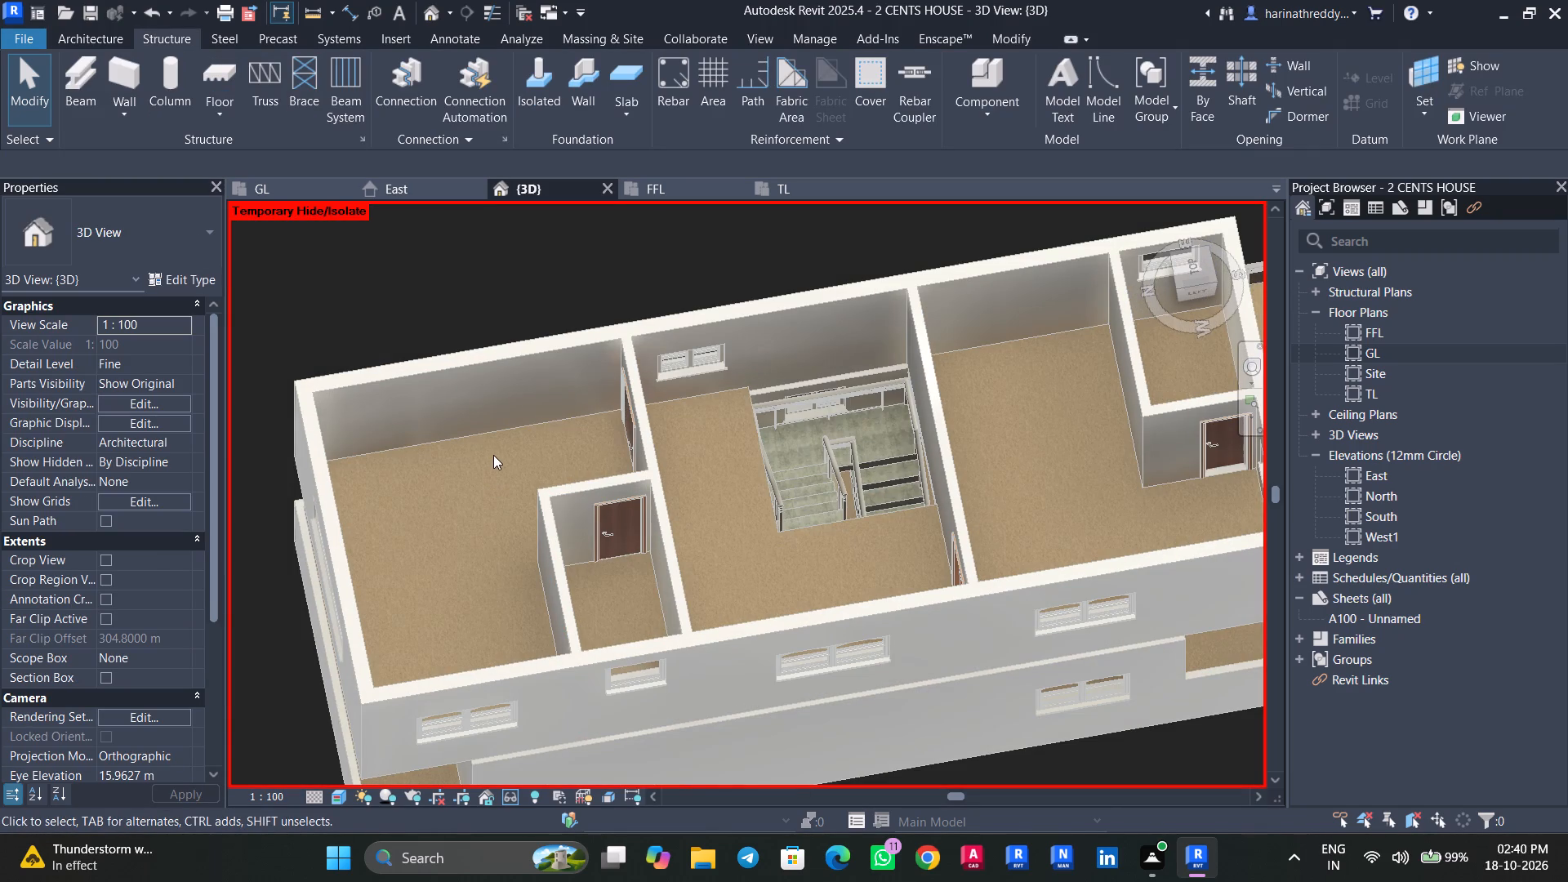
Reset the temporary hide so all hidden elements return to the 3D view.
key(h)
key(r)
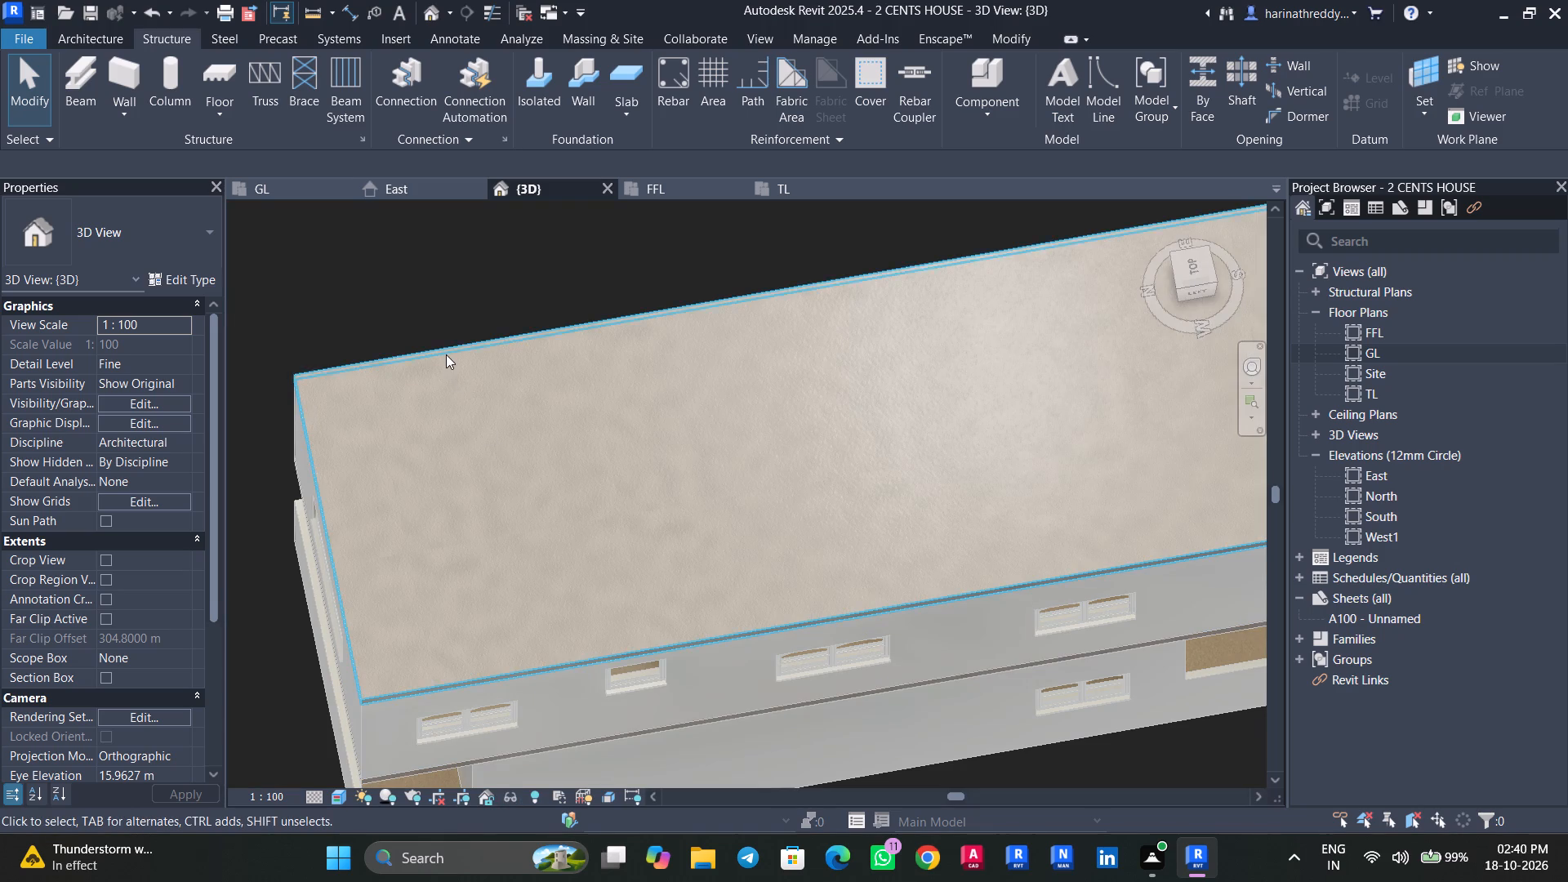
Temporarily hide the slab at TL and the Plain ceiling over the north bedroom in the 3D view.
click(446, 354)
text(HH)
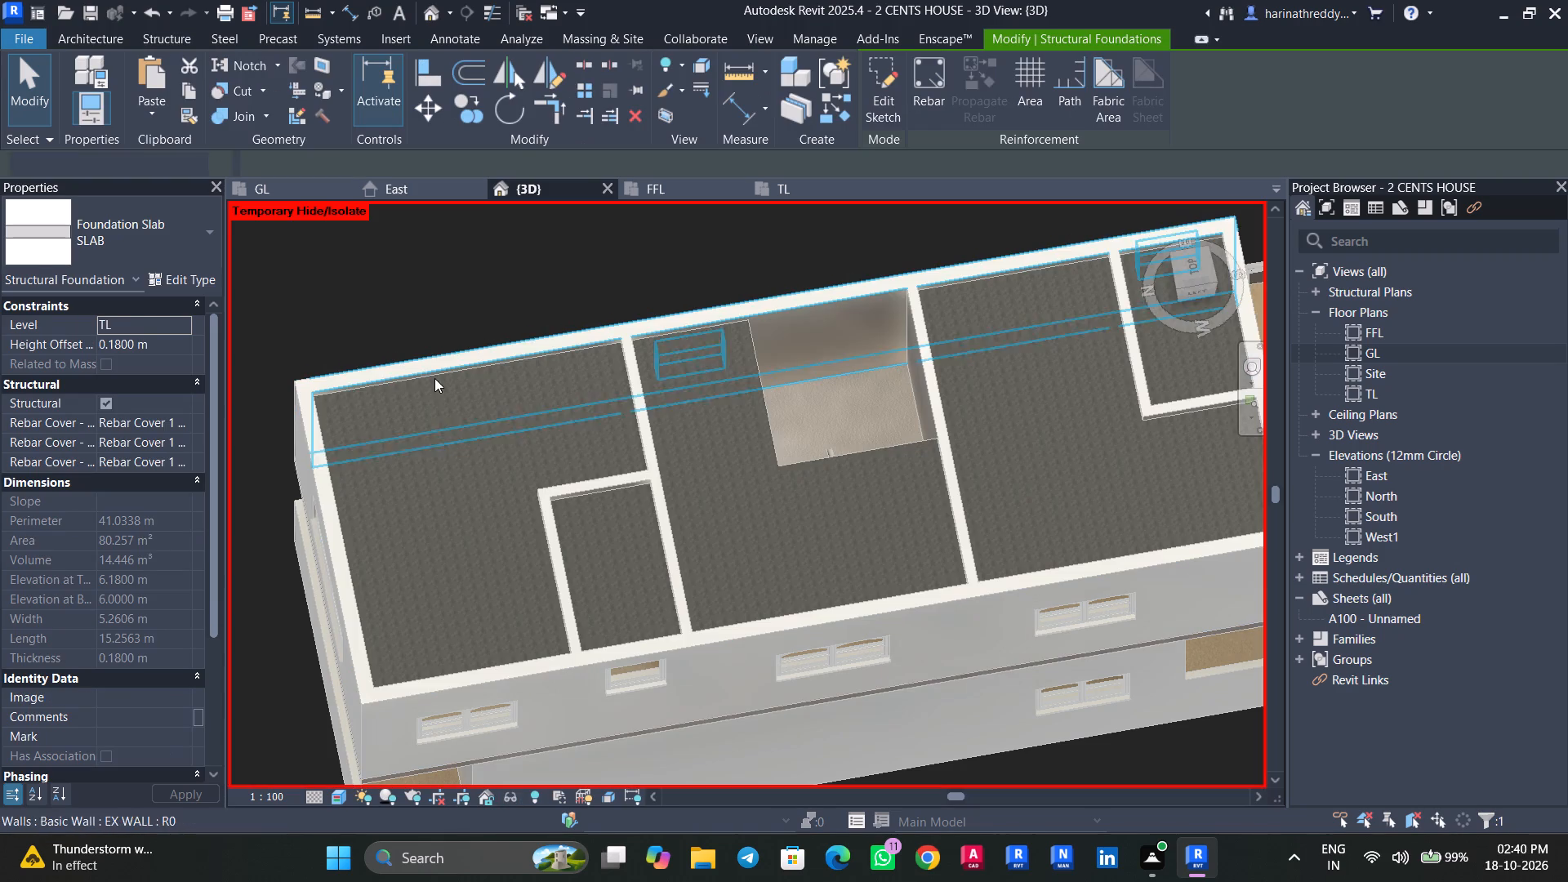
click(430, 381)
text(HH)
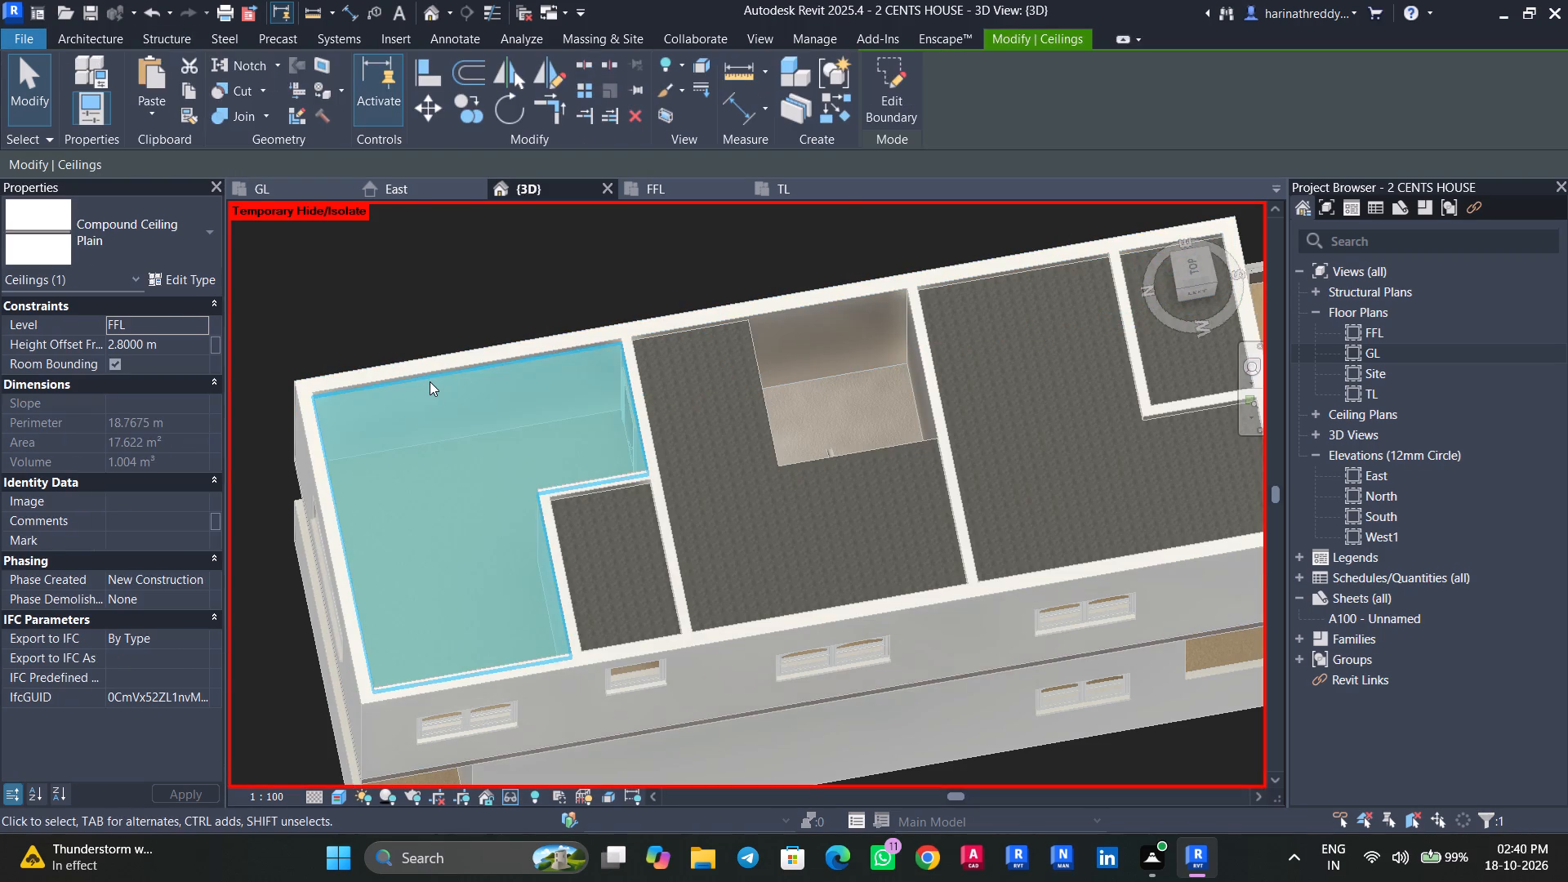
Set the sill height of the north bedroom's 0.9M entrance door to 330 mm from FFL.
scroll(420, 501, up, 5)
scroll(420, 501, down, 4)
shift+middle_drag(420, 501, 442, 463)
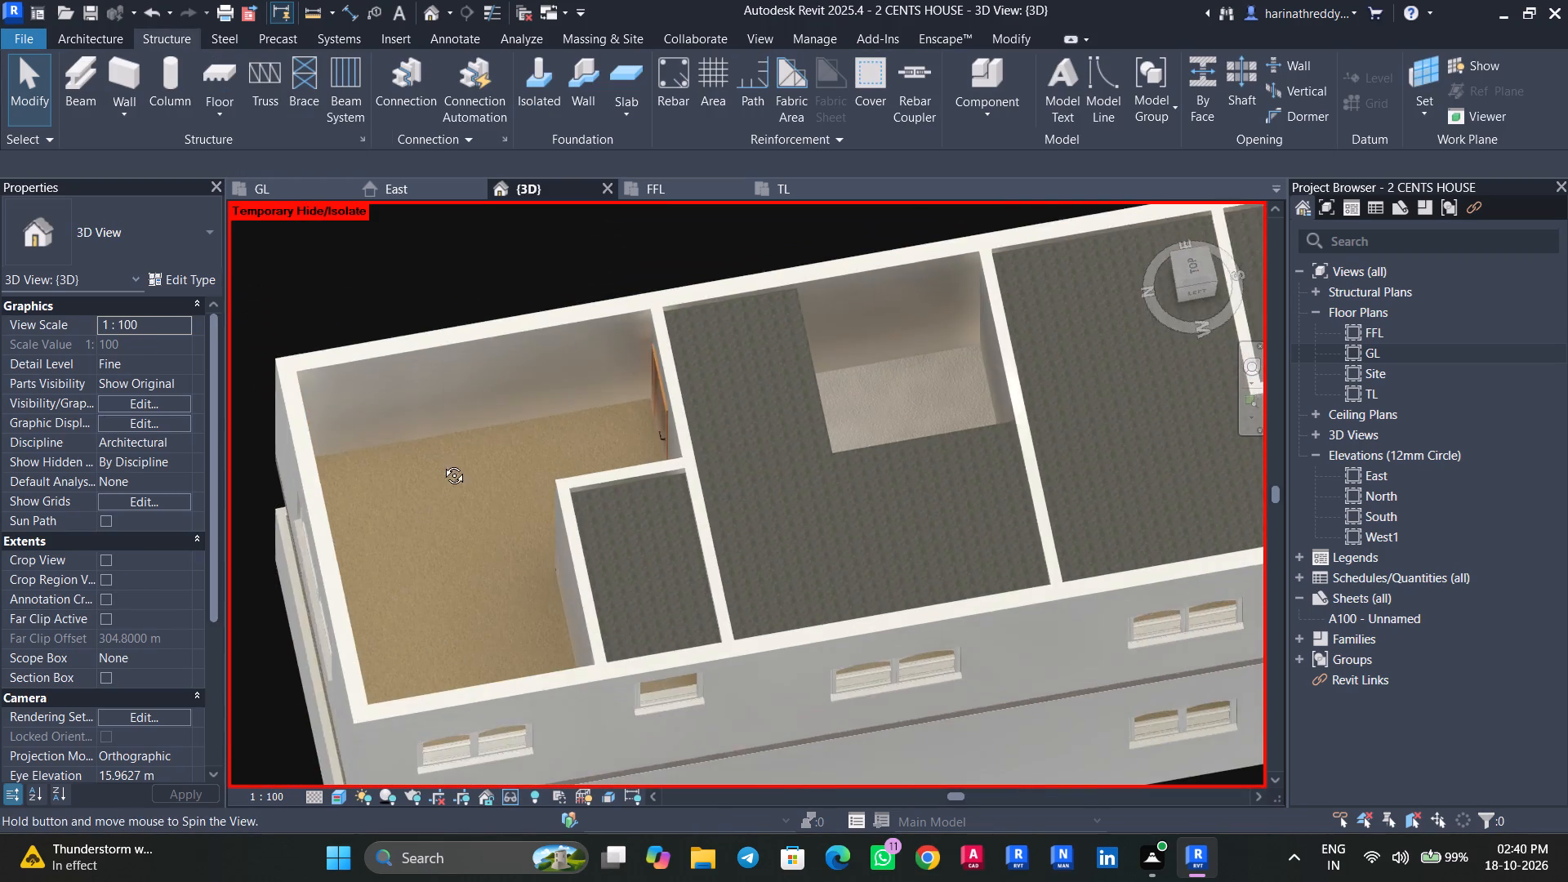
shift+middle_drag(442, 463, 604, 390)
scroll(666, 568, up, 4)
click(608, 490)
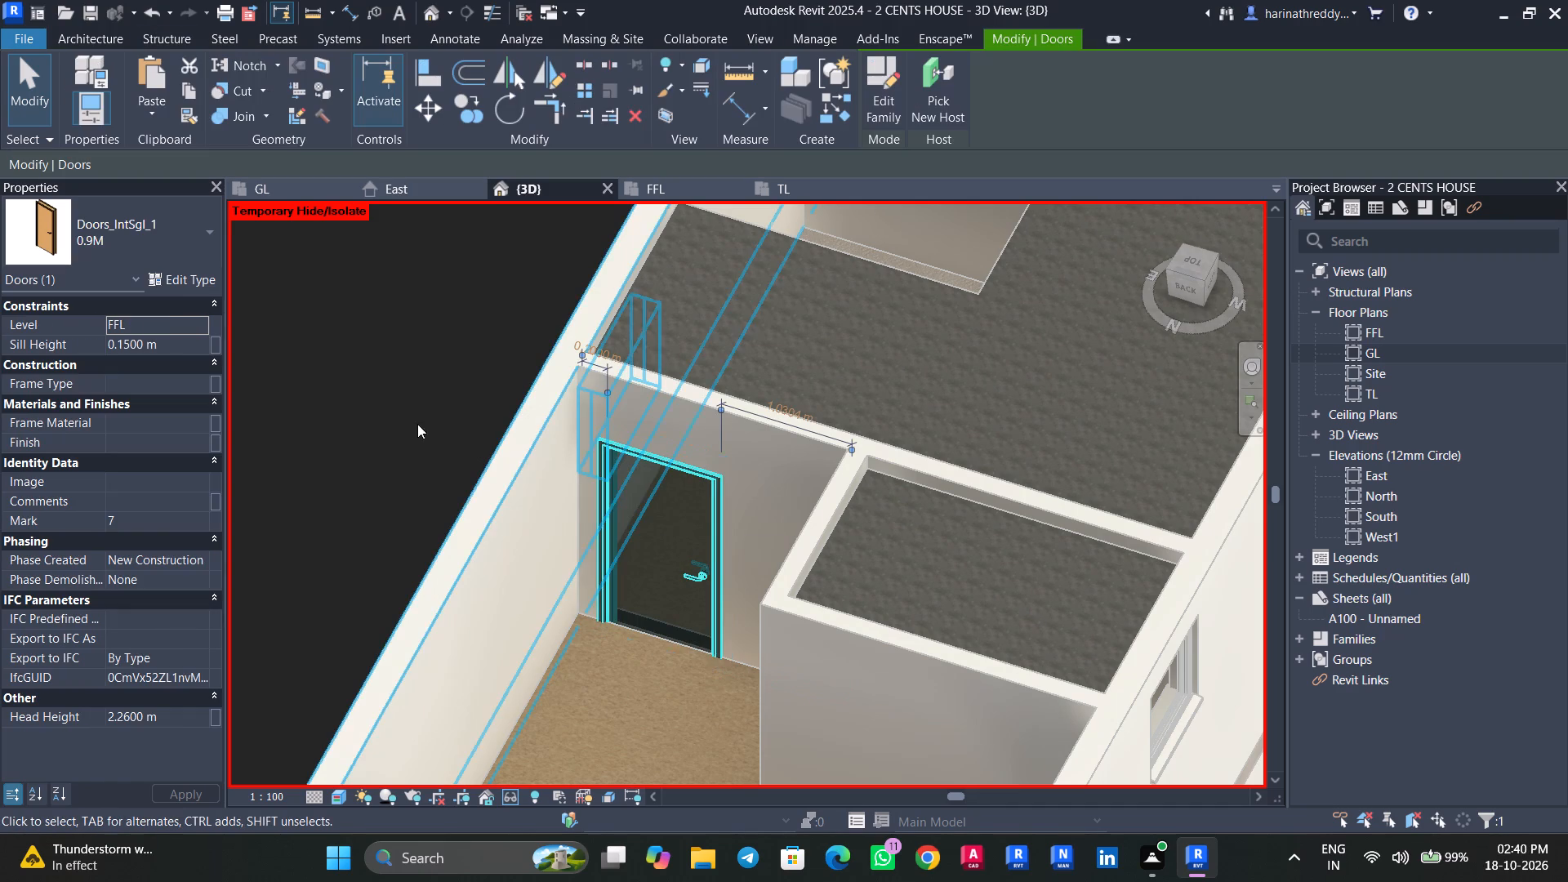
click(174, 352)
text(330)
text(MM)
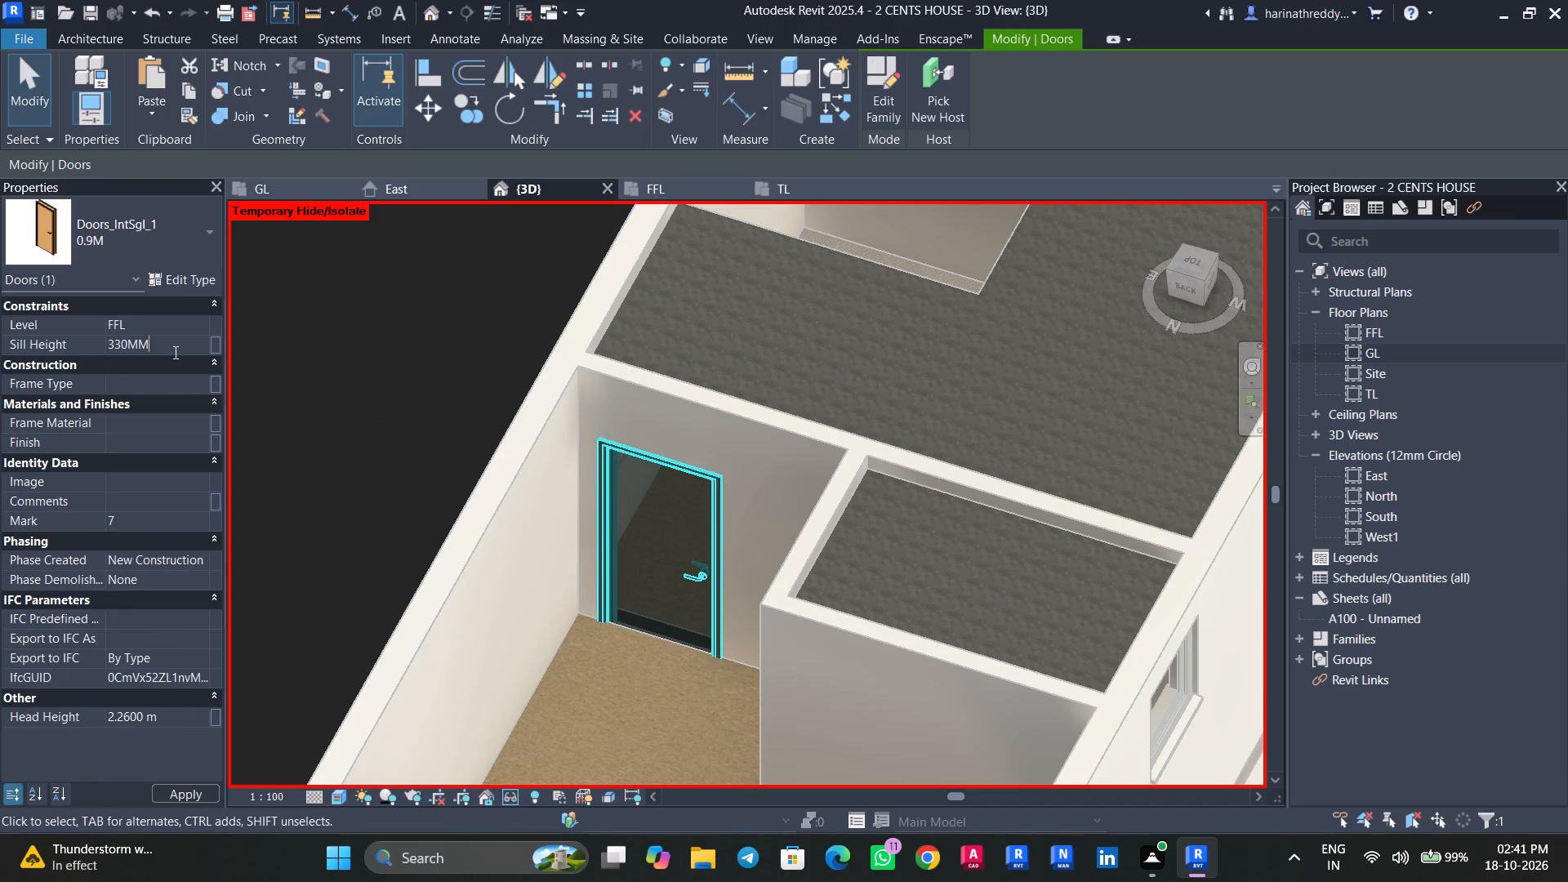
key(Return)
key(Escape)
key(Escape)
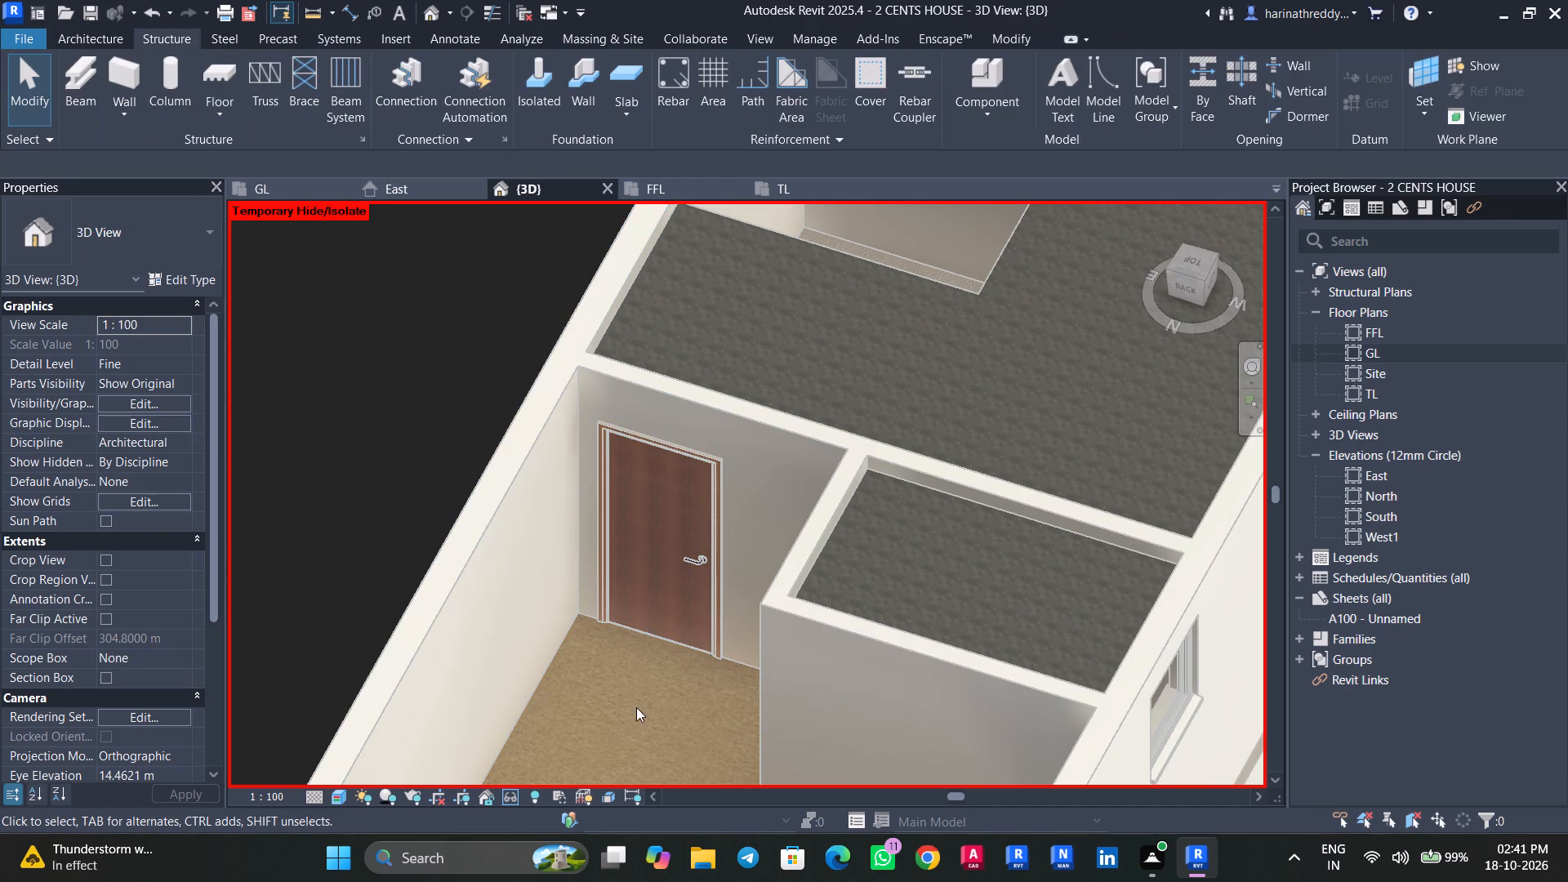
Check the north bedroom's 0.9M door against the floor and compare the doorways from several angles.
click(660, 635)
scroll(660, 636, up, 4)
key(Escape)
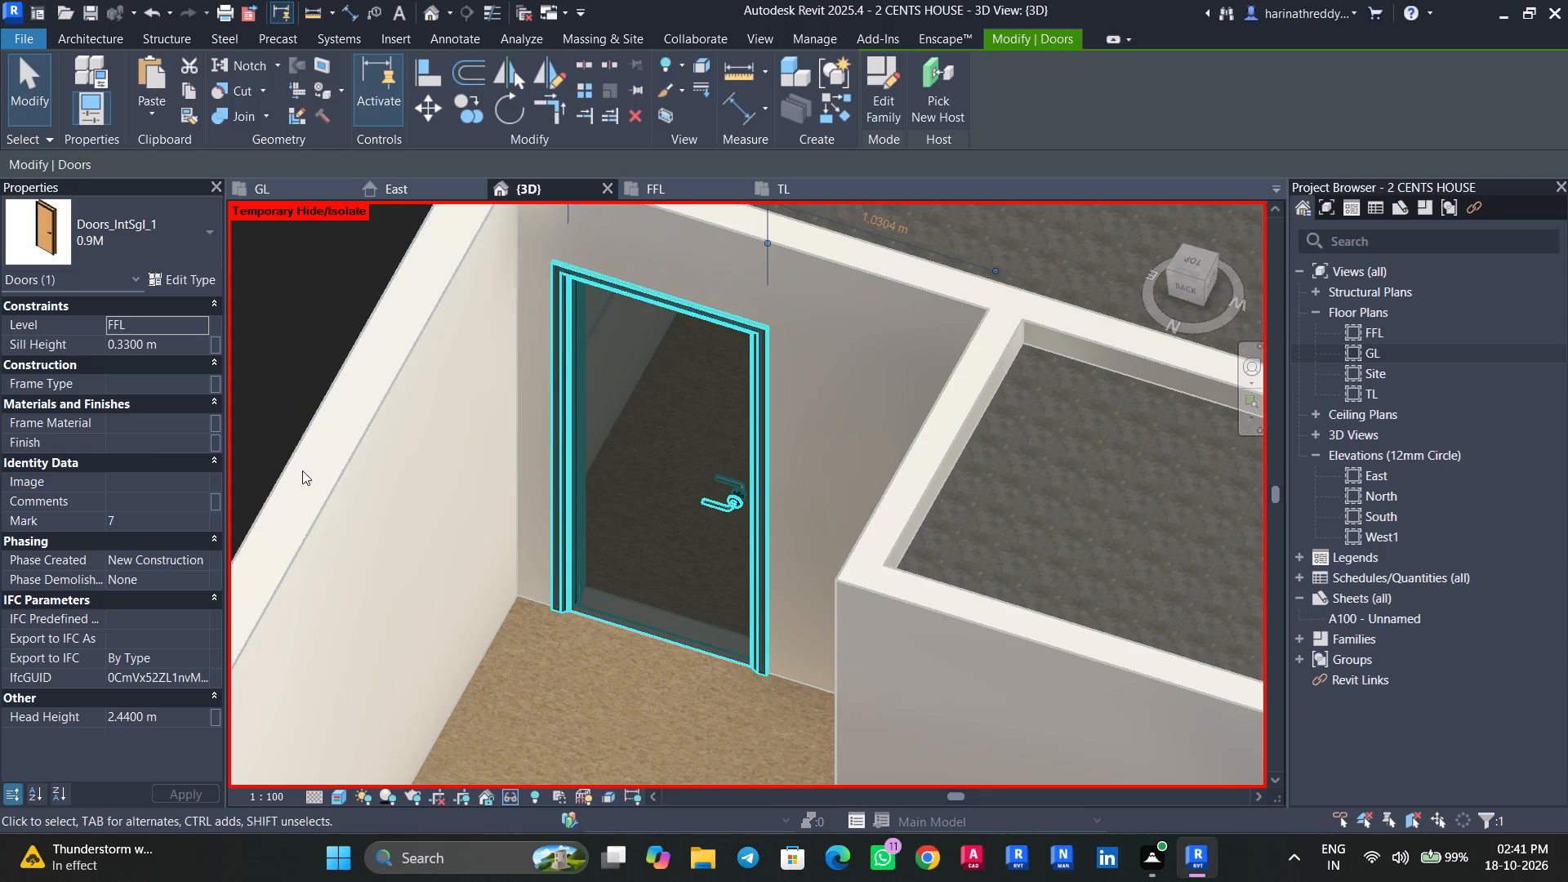
scroll(768, 510, down, 7)
ctrl+middle_drag(851, 640, 1128, 661)
scroll(836, 626, down, 3)
shift+middle_drag(850, 649, 1133, 622)
shift+middle_drag(1135, 582, 1100, 670)
scroll(1036, 573, up, 3)
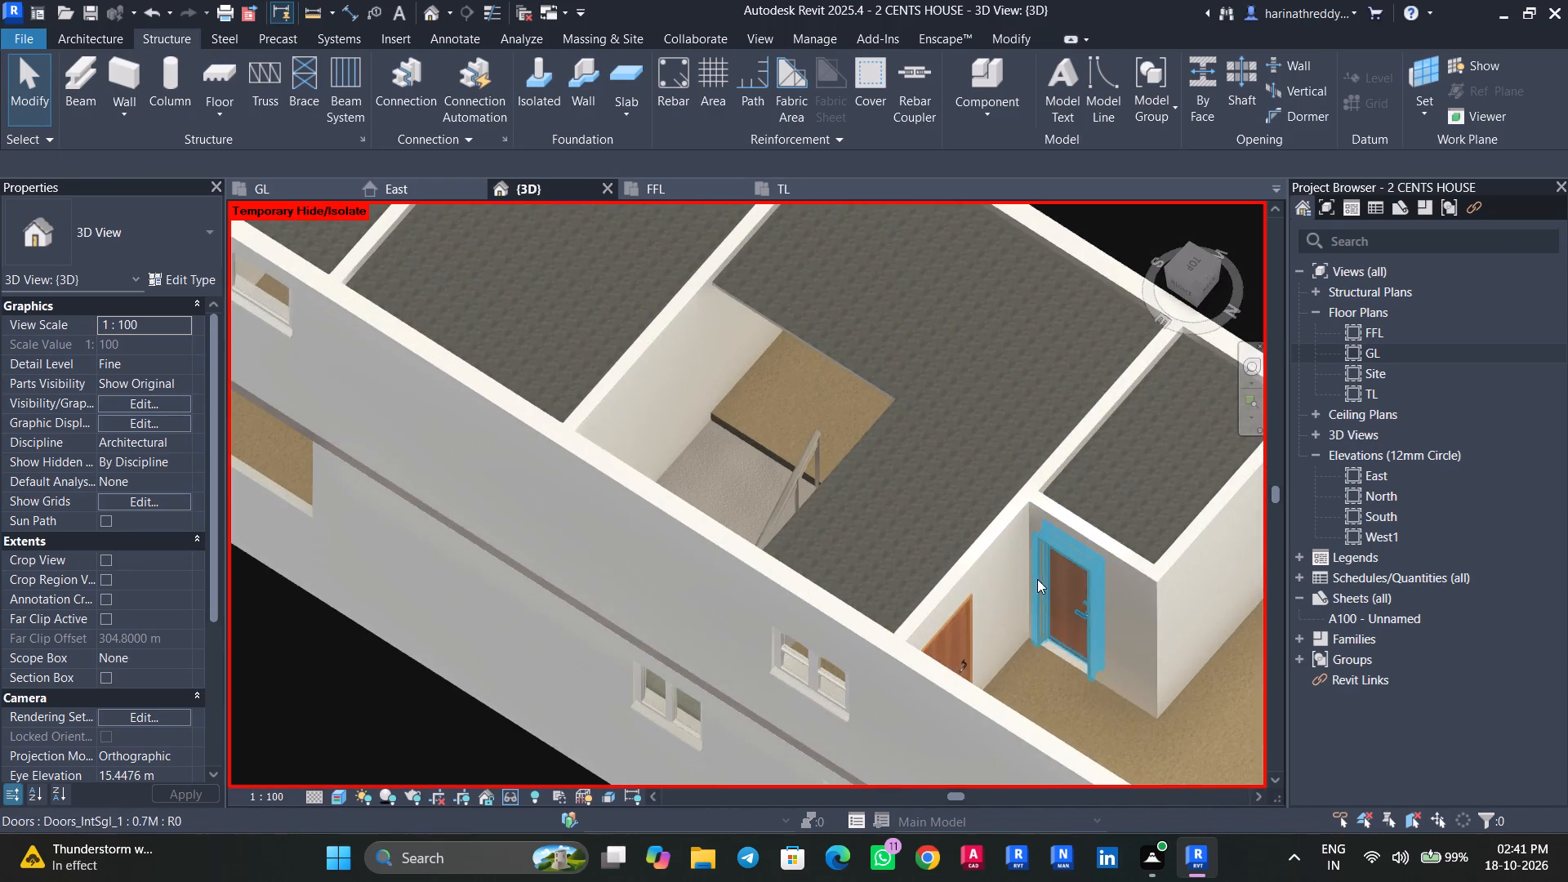
shift+scroll(1071, 649, up, 1)
shift+middle_drag(1055, 649, 807, 568)
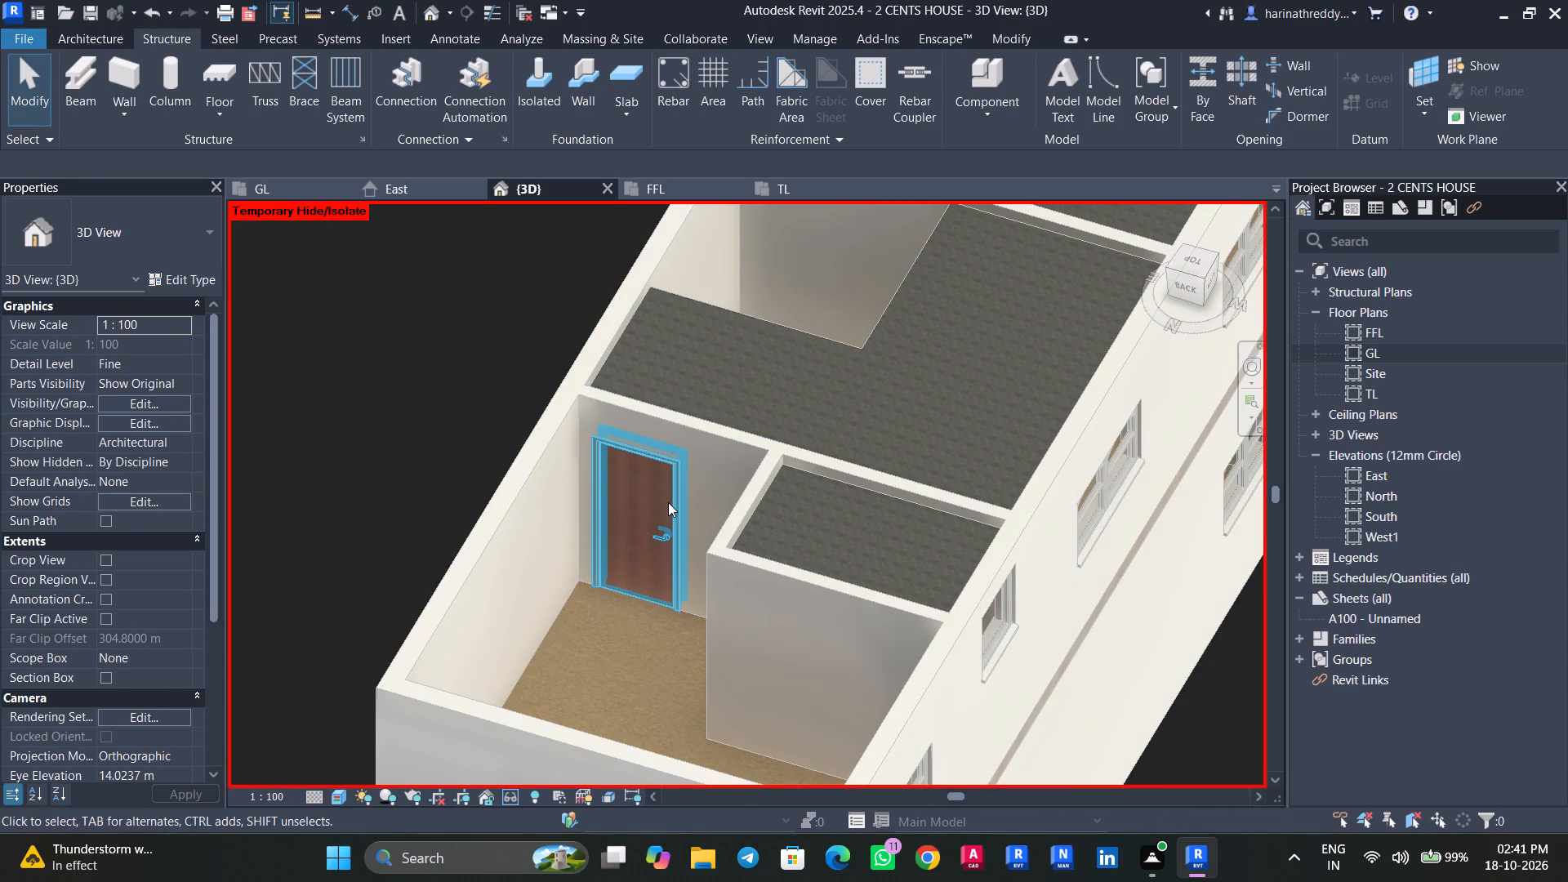
click(668, 502)
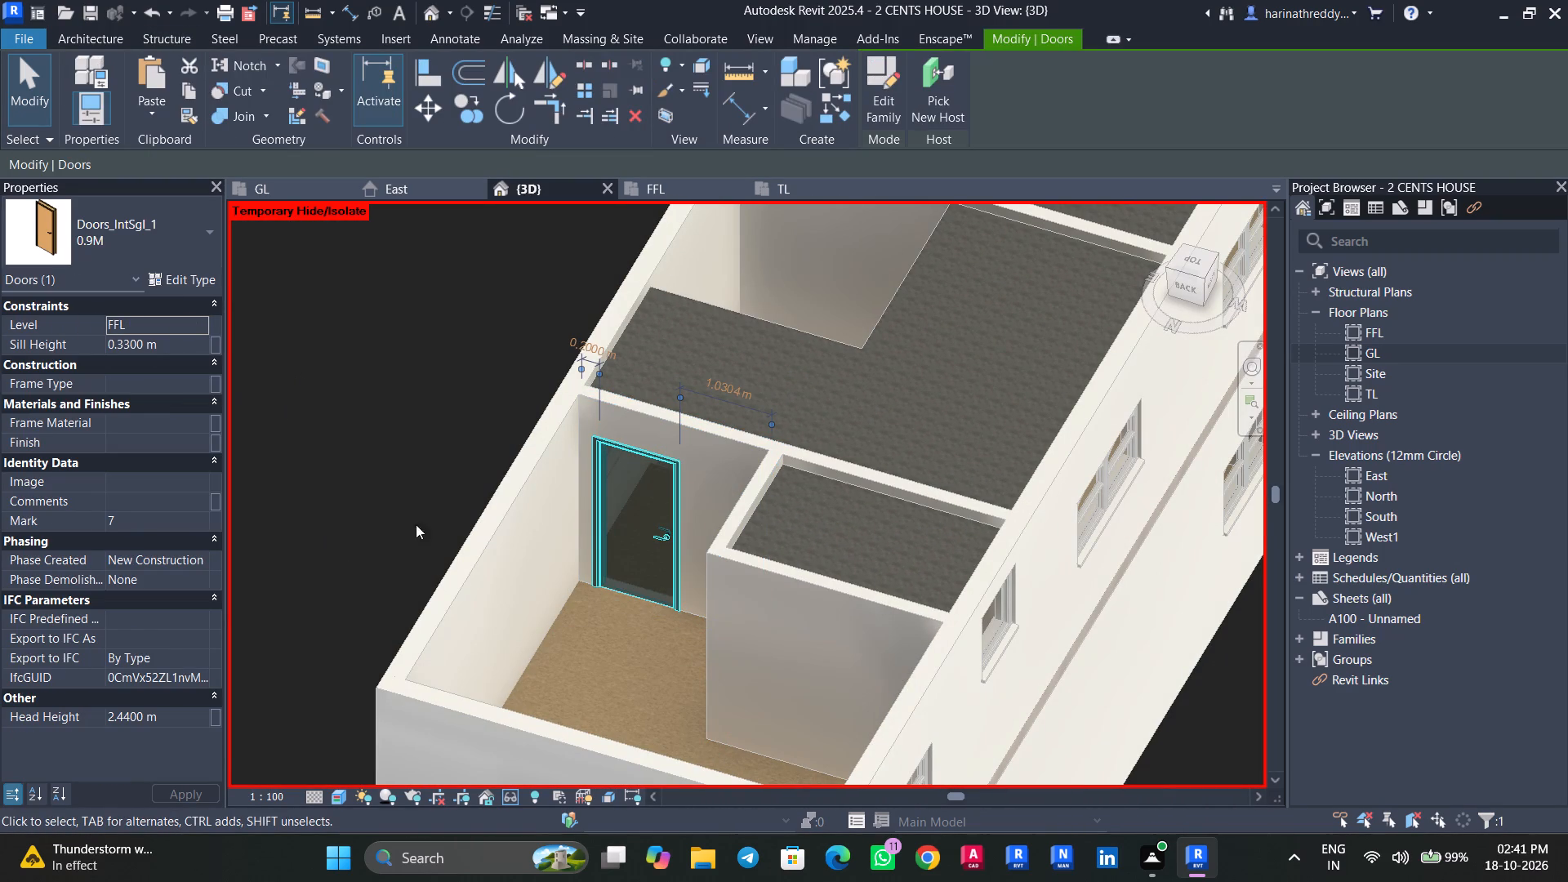
key(Escape)
key(Escape)
Review the instance and type properties of the north bedroom's BEDROOM FLOOR without changing them.
click(534, 644)
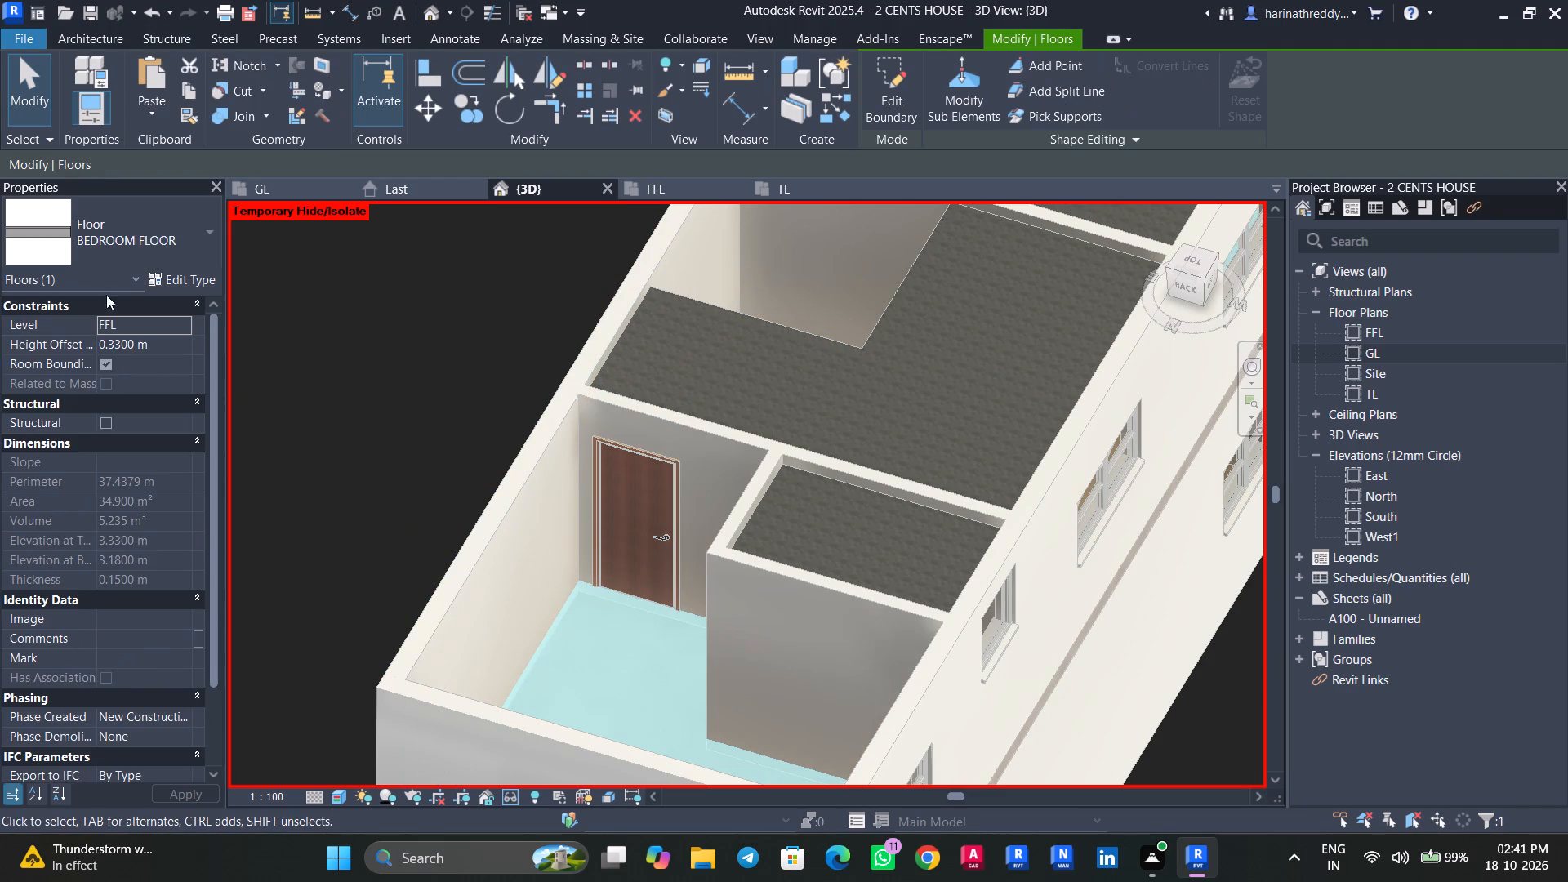
click(161, 281)
click(1459, 116)
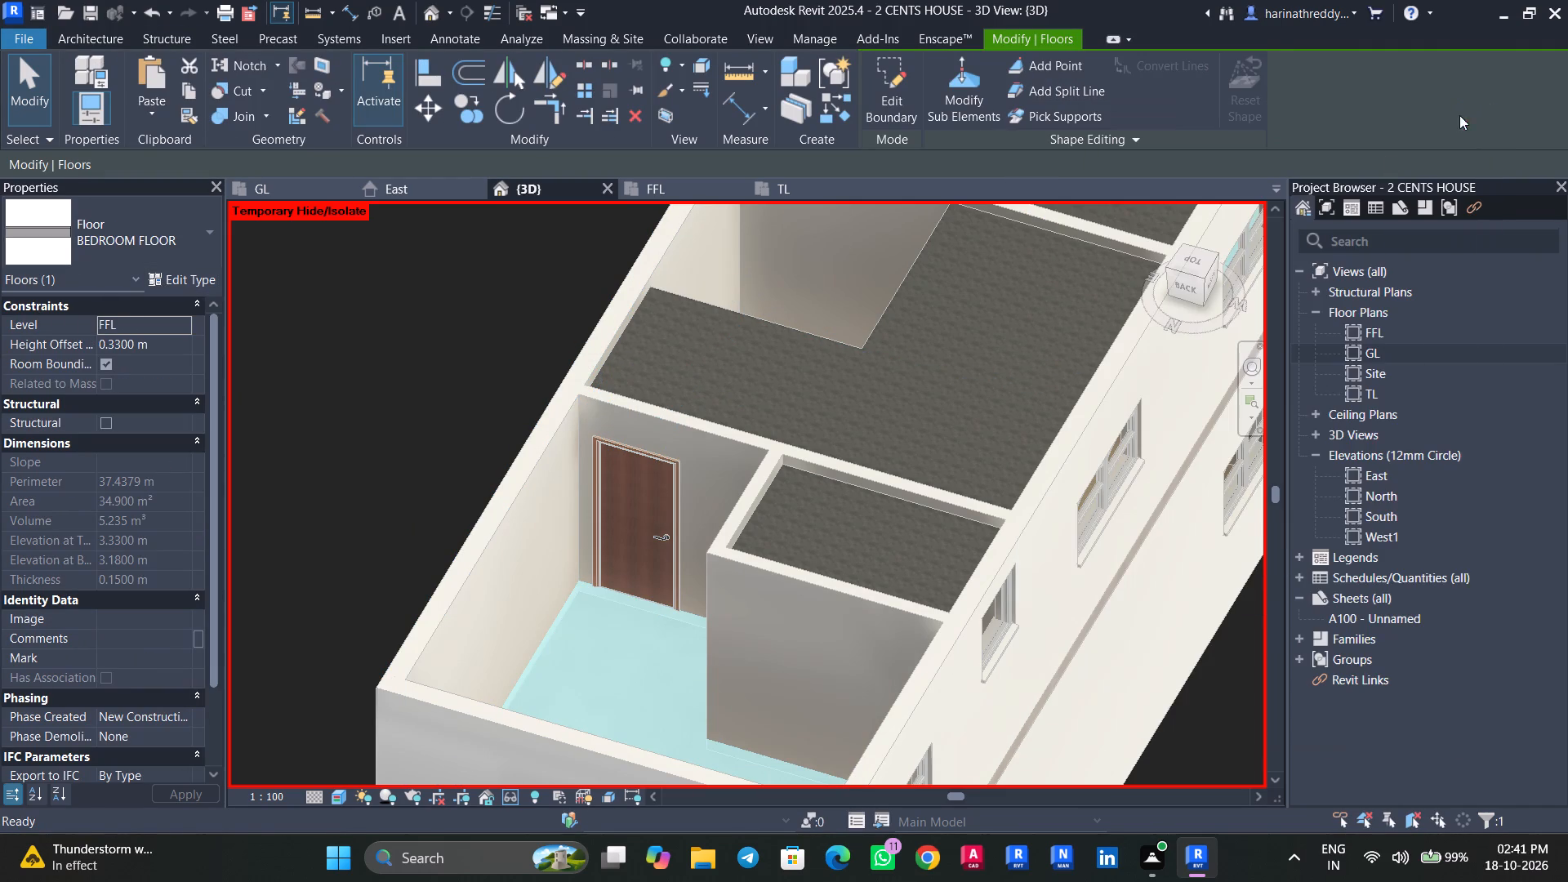
key(Escape)
key(Escape)
Review the FFL foundation slab's instance properties and its SLAB type layer assembly without changing them.
scroll(706, 593, down, 4)
shift+middle_drag(729, 613, 619, 449)
click(558, 648)
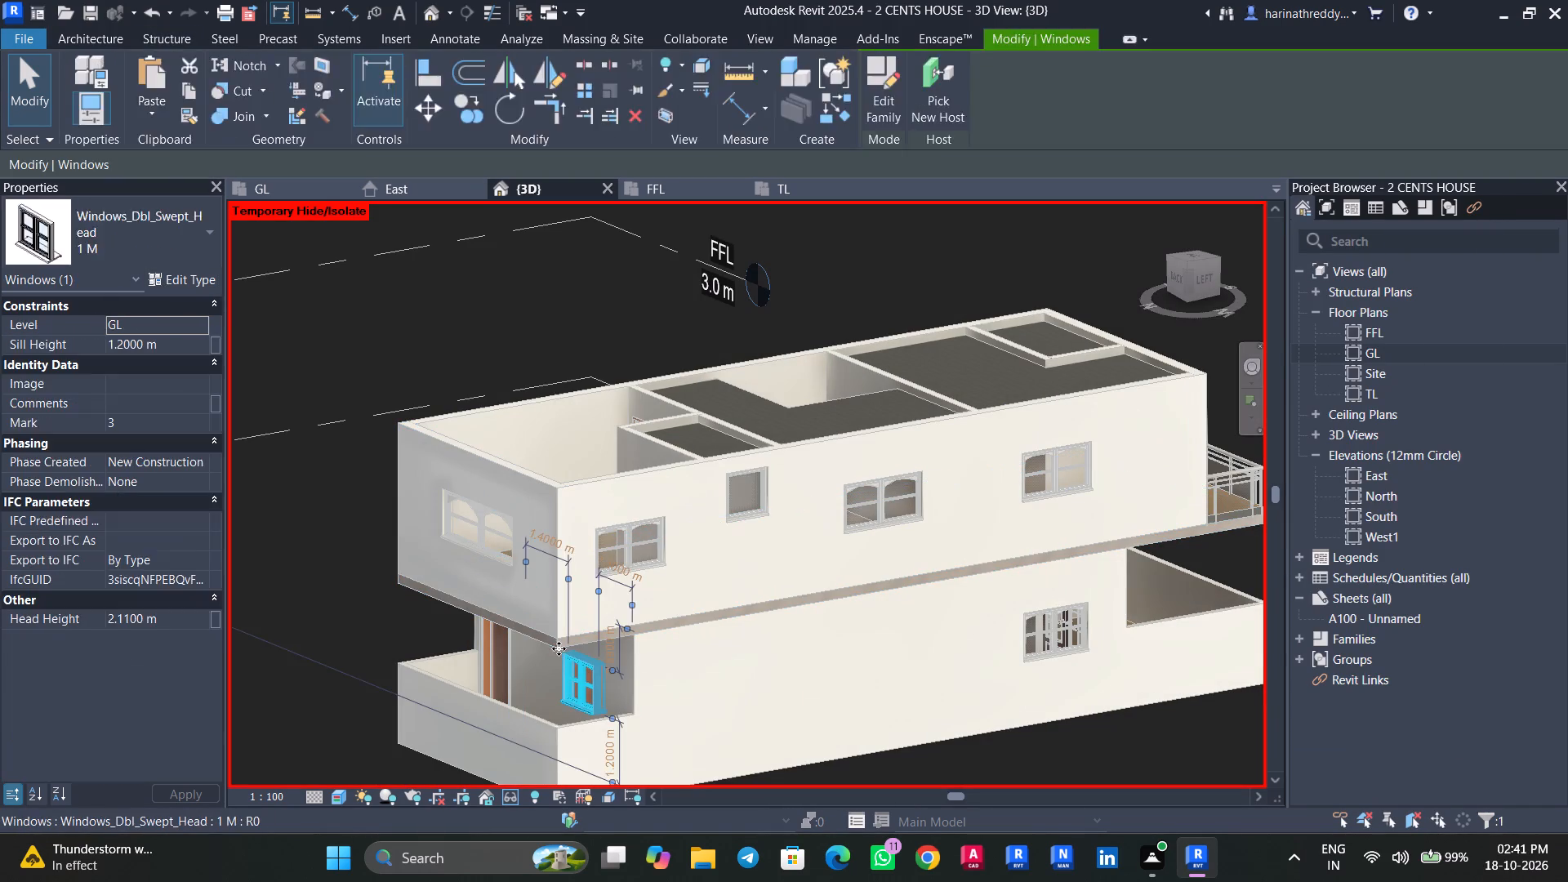
key(Escape)
click(558, 645)
click(203, 283)
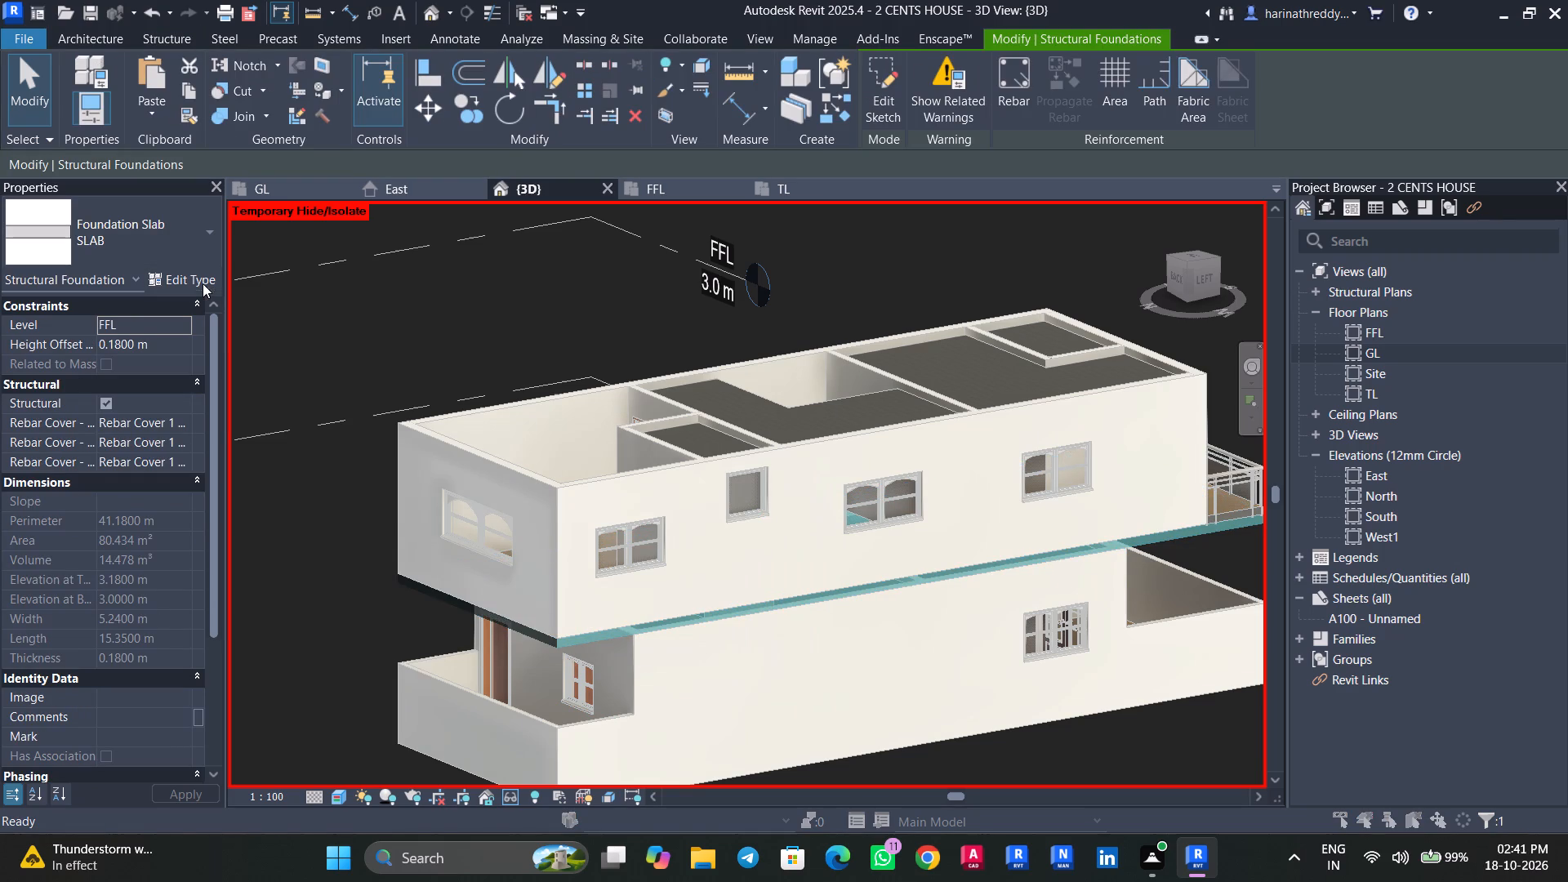
click(1287, 313)
click(1480, 129)
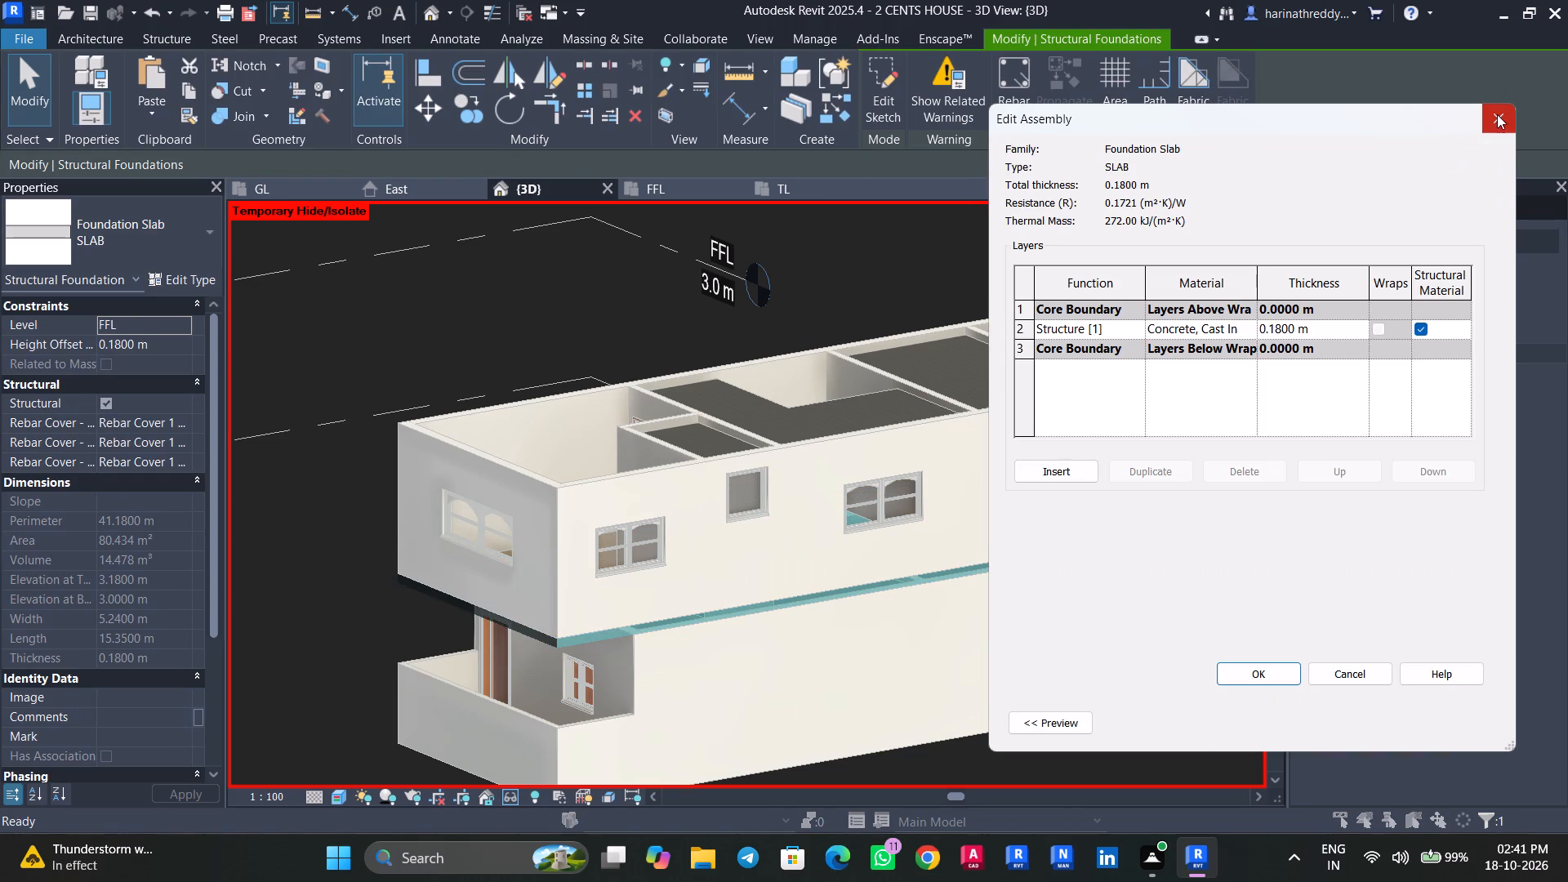
click(1497, 114)
click(1474, 122)
key(Escape)
key(Escape)
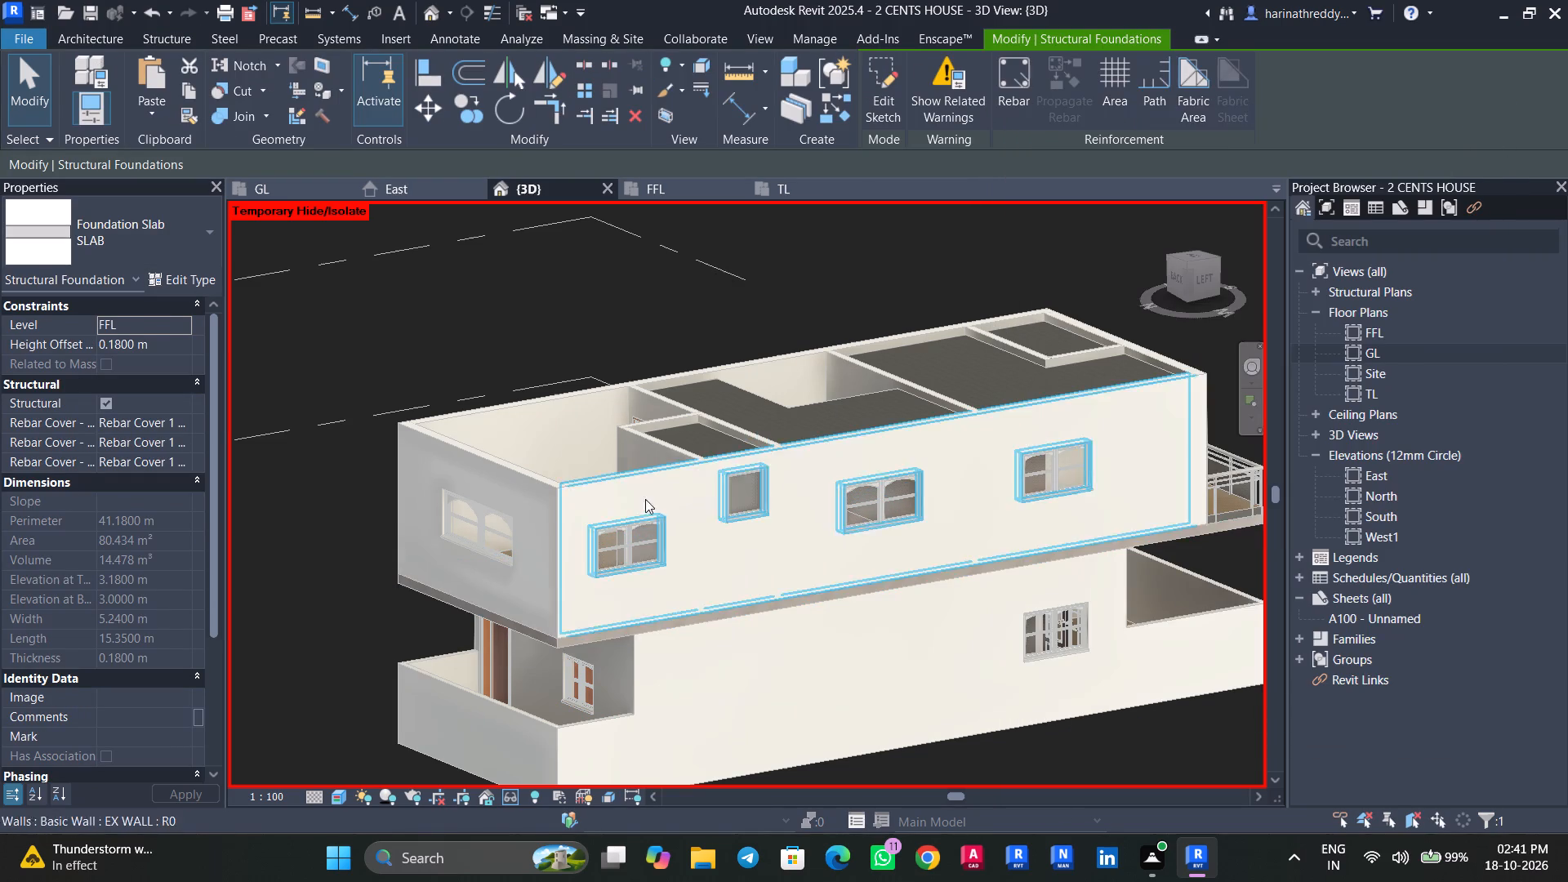
Inspect the 0.7M door of the north bedroom's bathroom and its sill height.
shift+middle_drag(755, 605, 1085, 728)
scroll(864, 577, up, 5)
shift+middle_drag(963, 550, 987, 576)
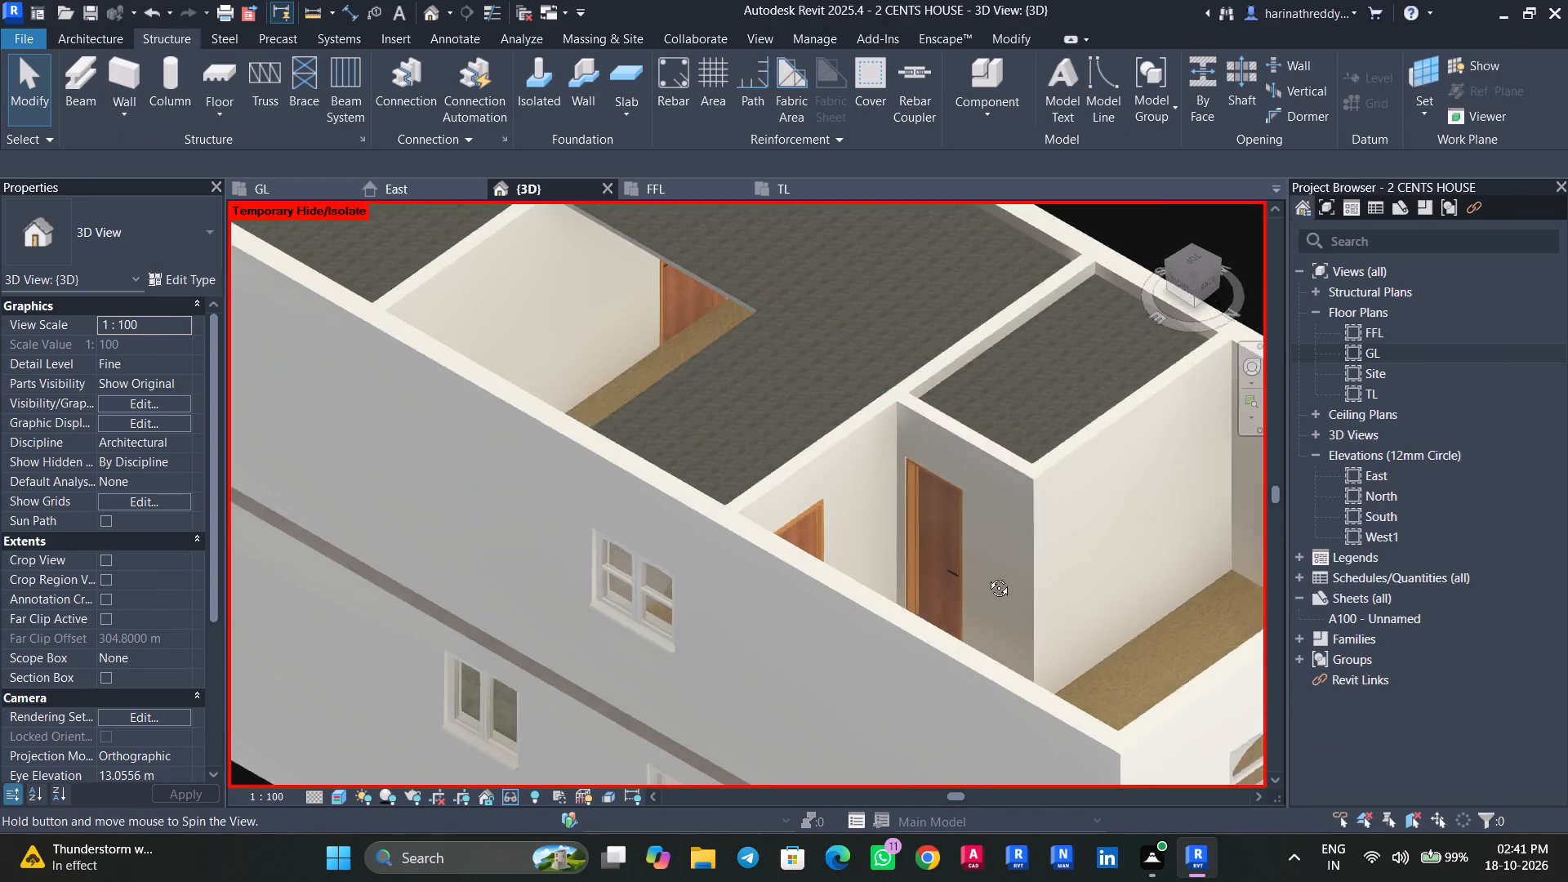
shift+middle_drag(987, 576, 1022, 626)
scroll(1022, 626, up, 4)
click(1011, 603)
scroll(1011, 603, down, 4)
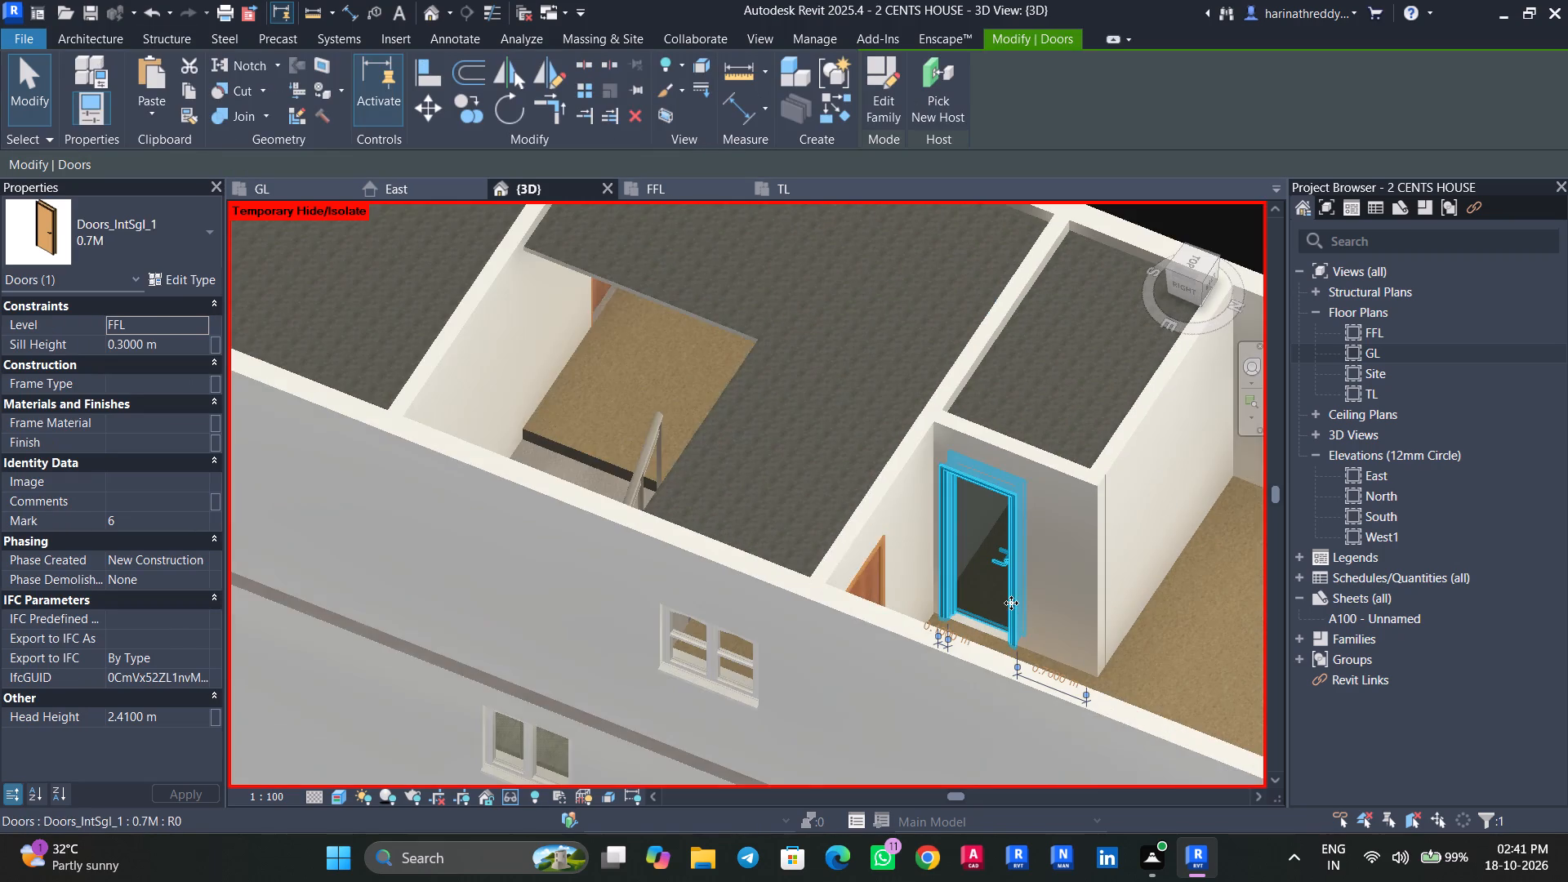
shift+middle_drag(1009, 603, 1240, 542)
key(Escape)
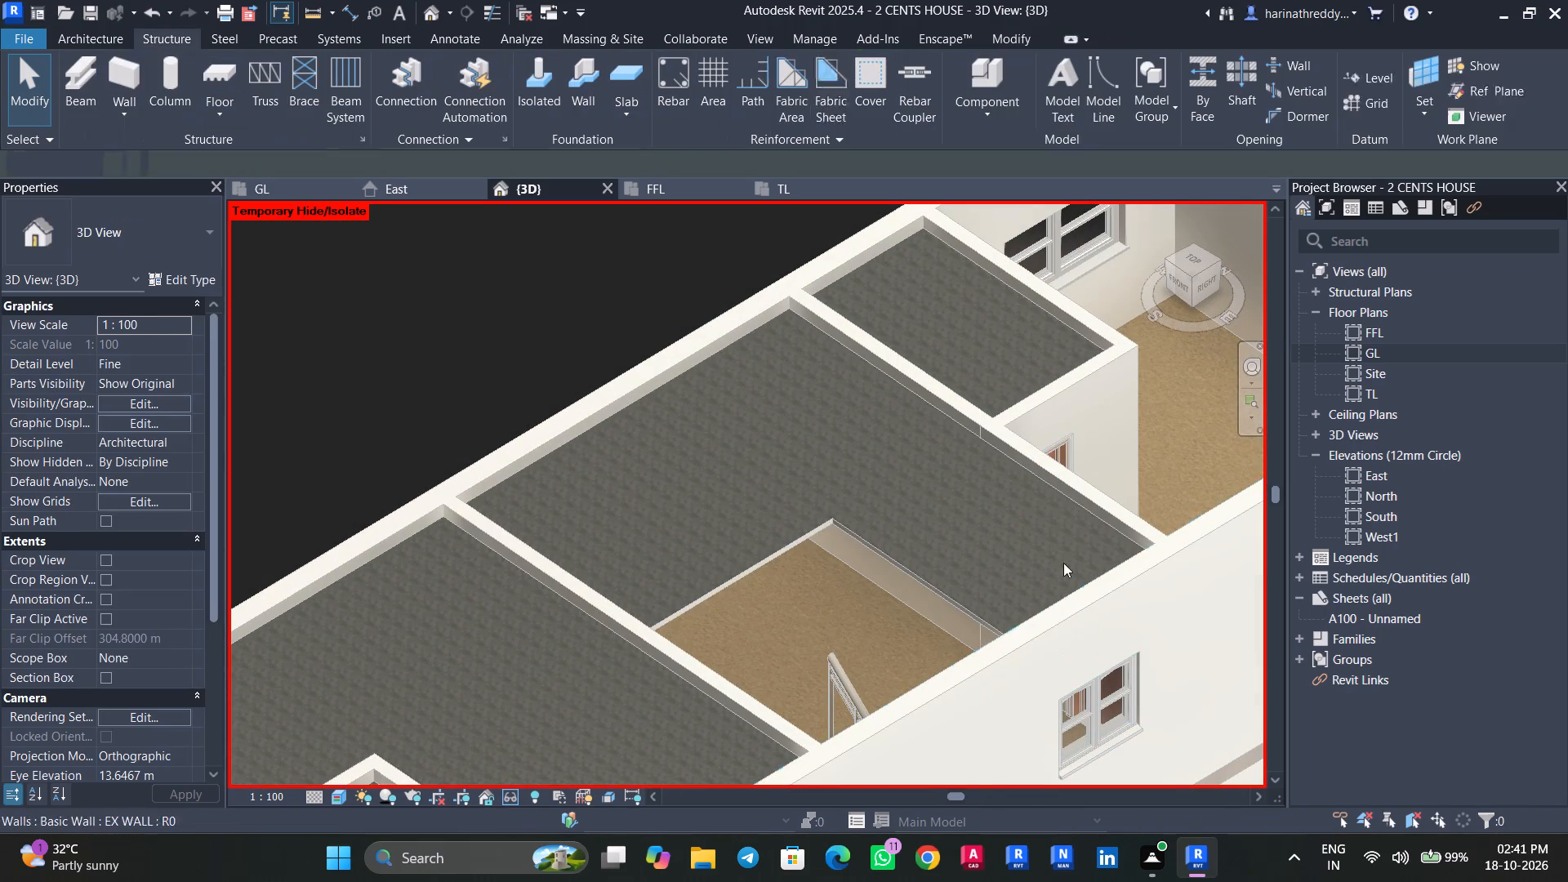
Temporarily hide the ceiling over the central stair hall in the 3D view.
key(Escape)
click(713, 588)
text(HH)
Set the sill height of the 0.9M door between the stair hall and the south bedroom to 330 mm.
shift+middle_drag(813, 605, 388, 601)
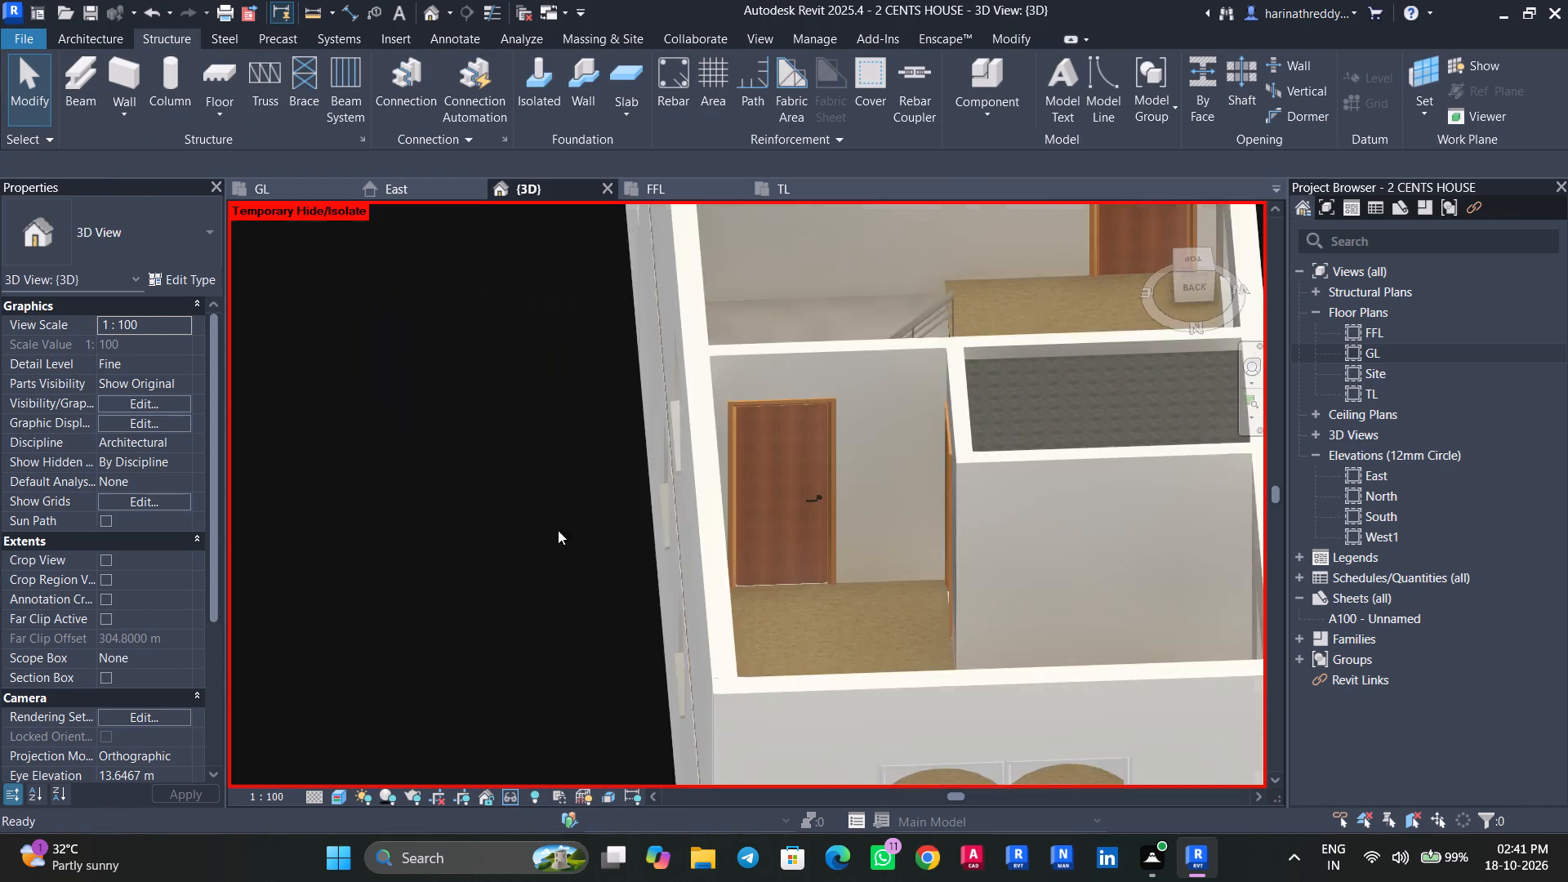
middle_drag(568, 520, 415, 881)
click(942, 510)
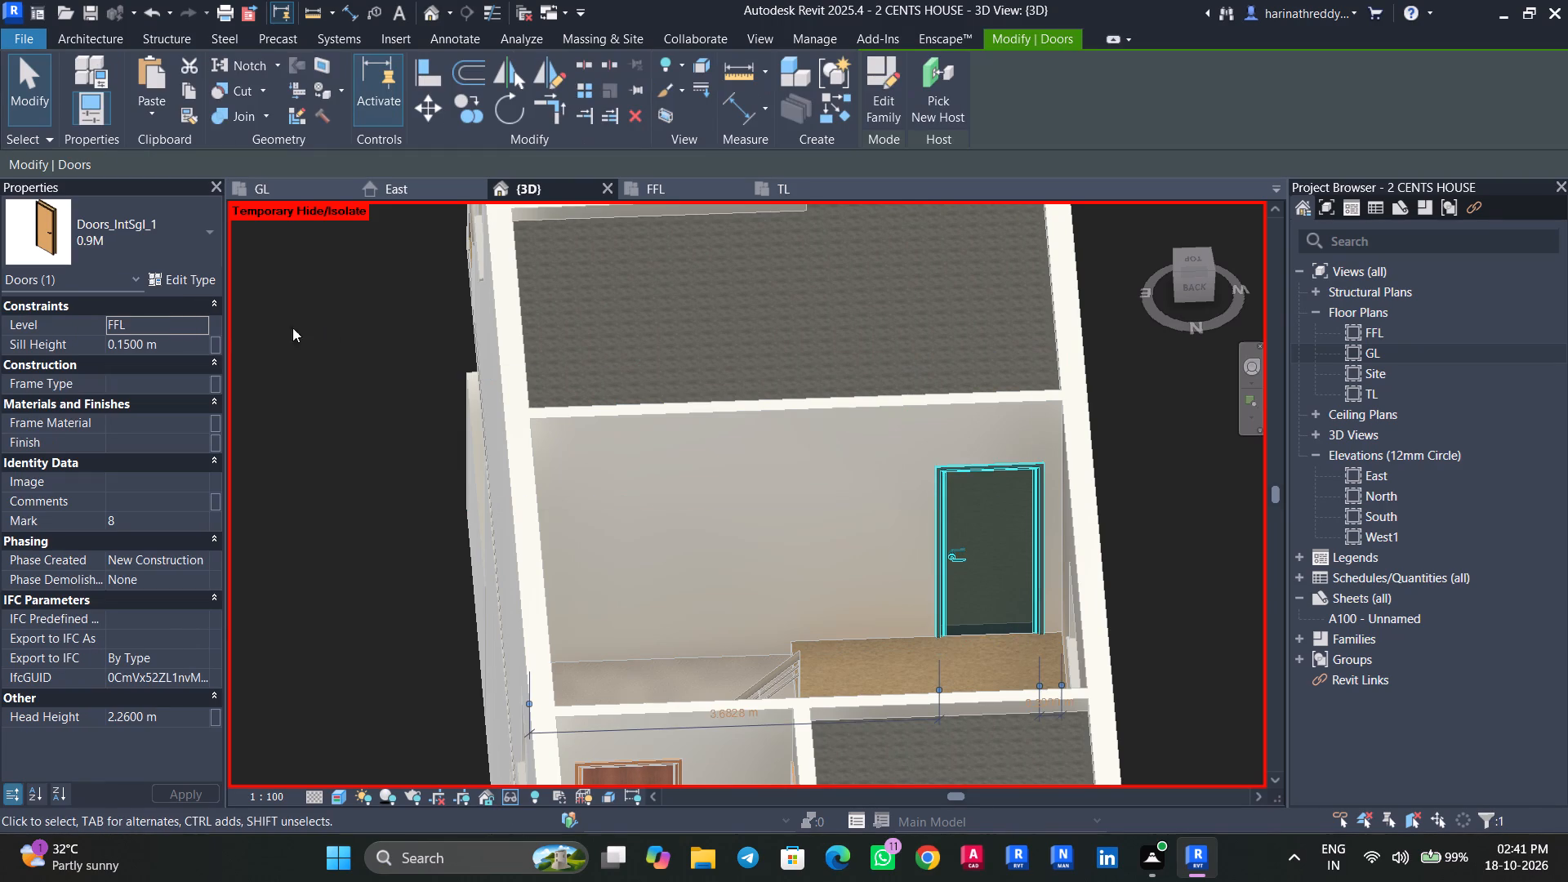
click(183, 349)
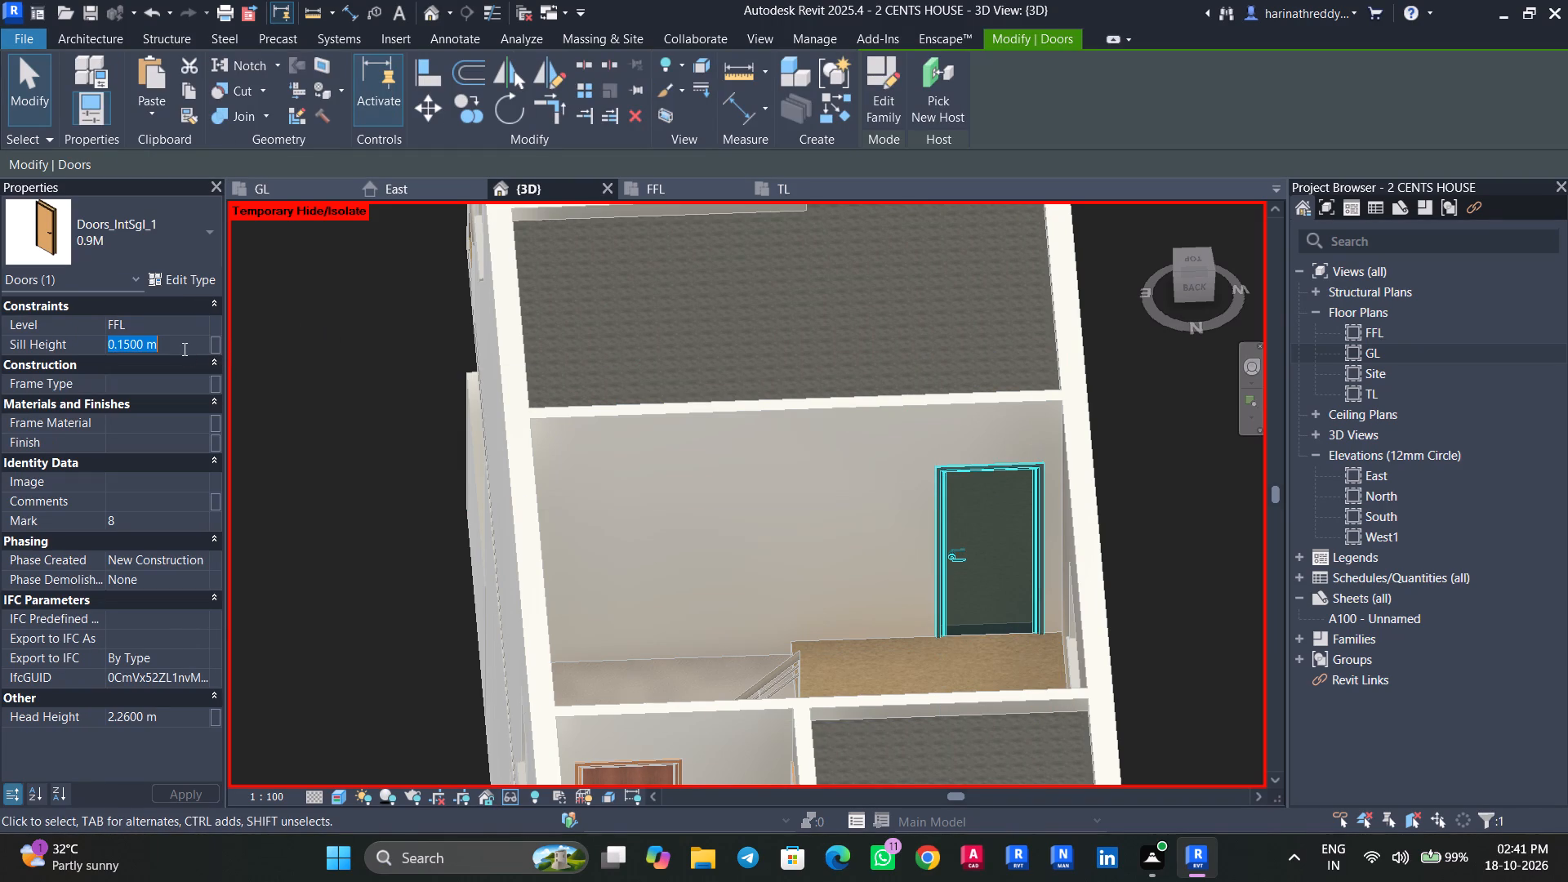
text(330)
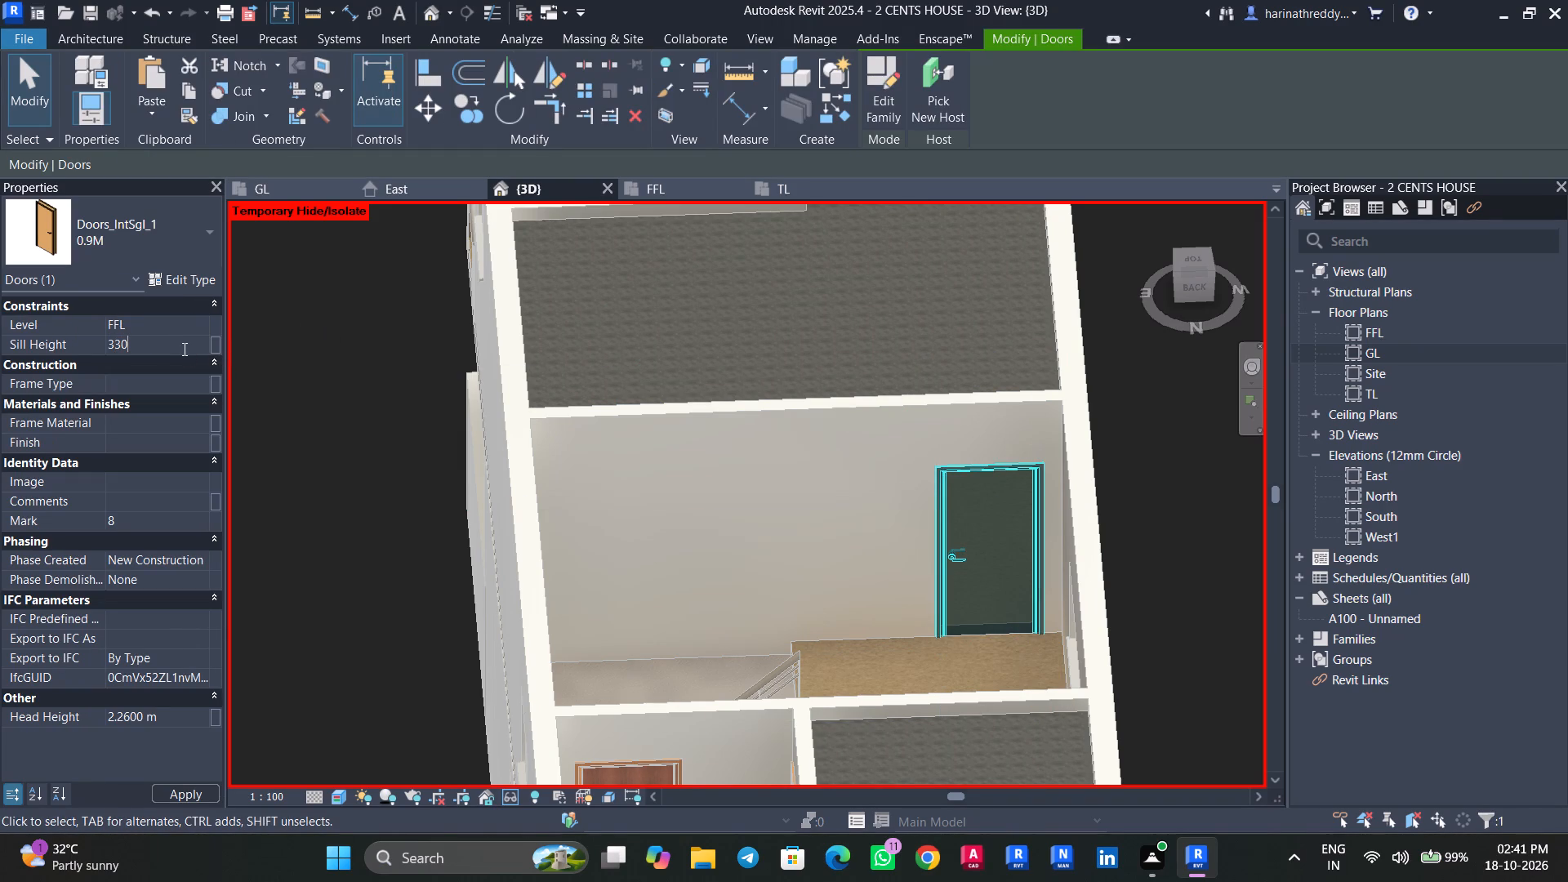
text(MM)
key(Return)
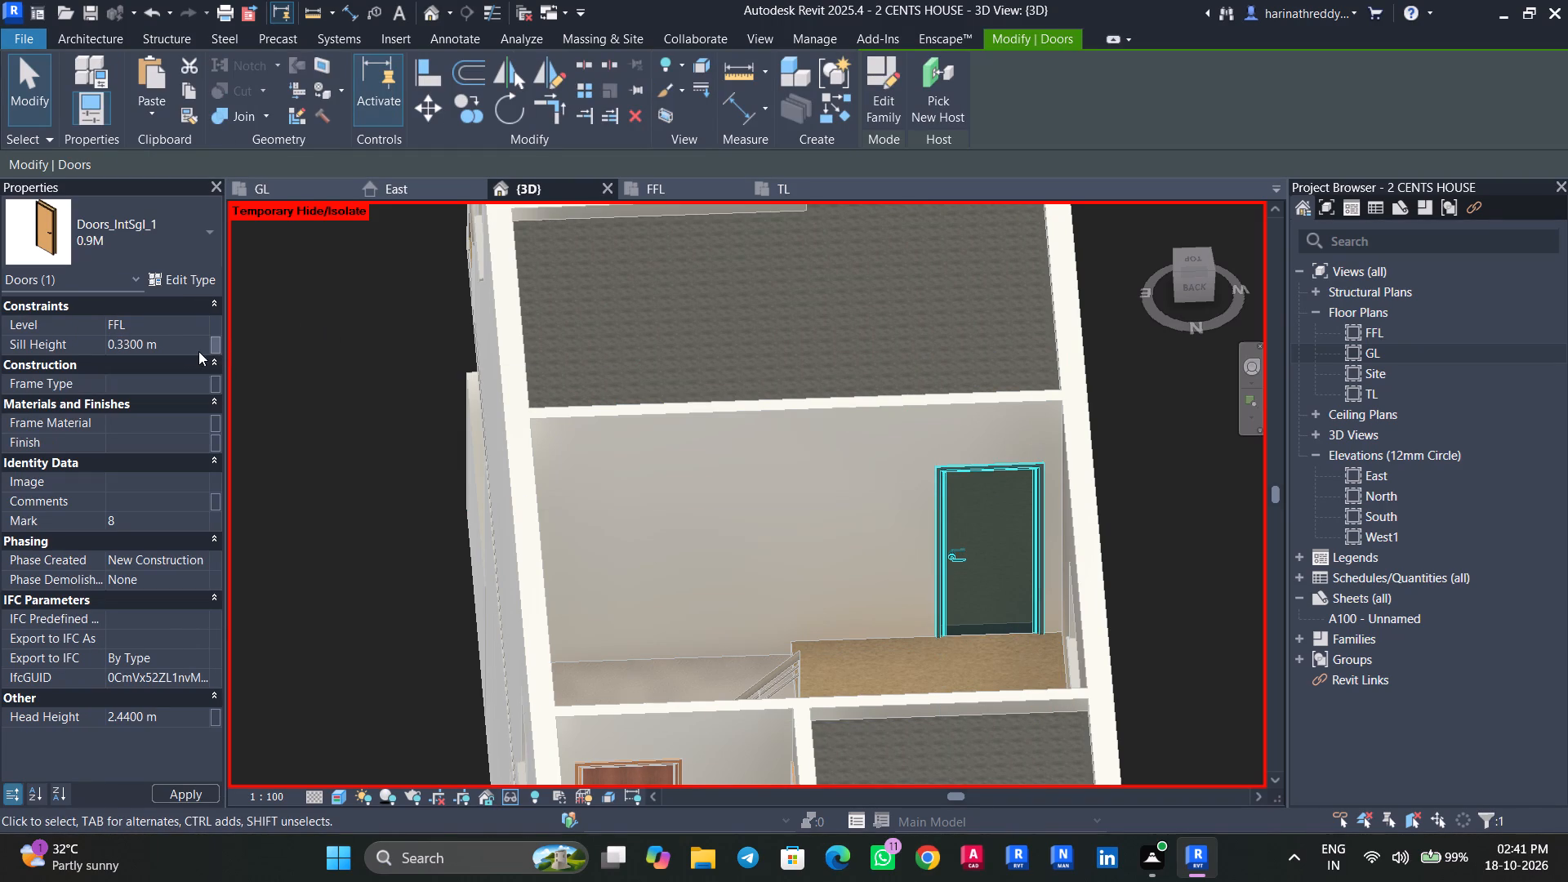
key(Escape)
key(Escape)
Compare the stair hall doorway with the north bedroom's 0.9M door and check that door's sill height.
scroll(988, 635, up, 3)
scroll(988, 635, down, 6)
shift+middle_drag(988, 635, 958, 642)
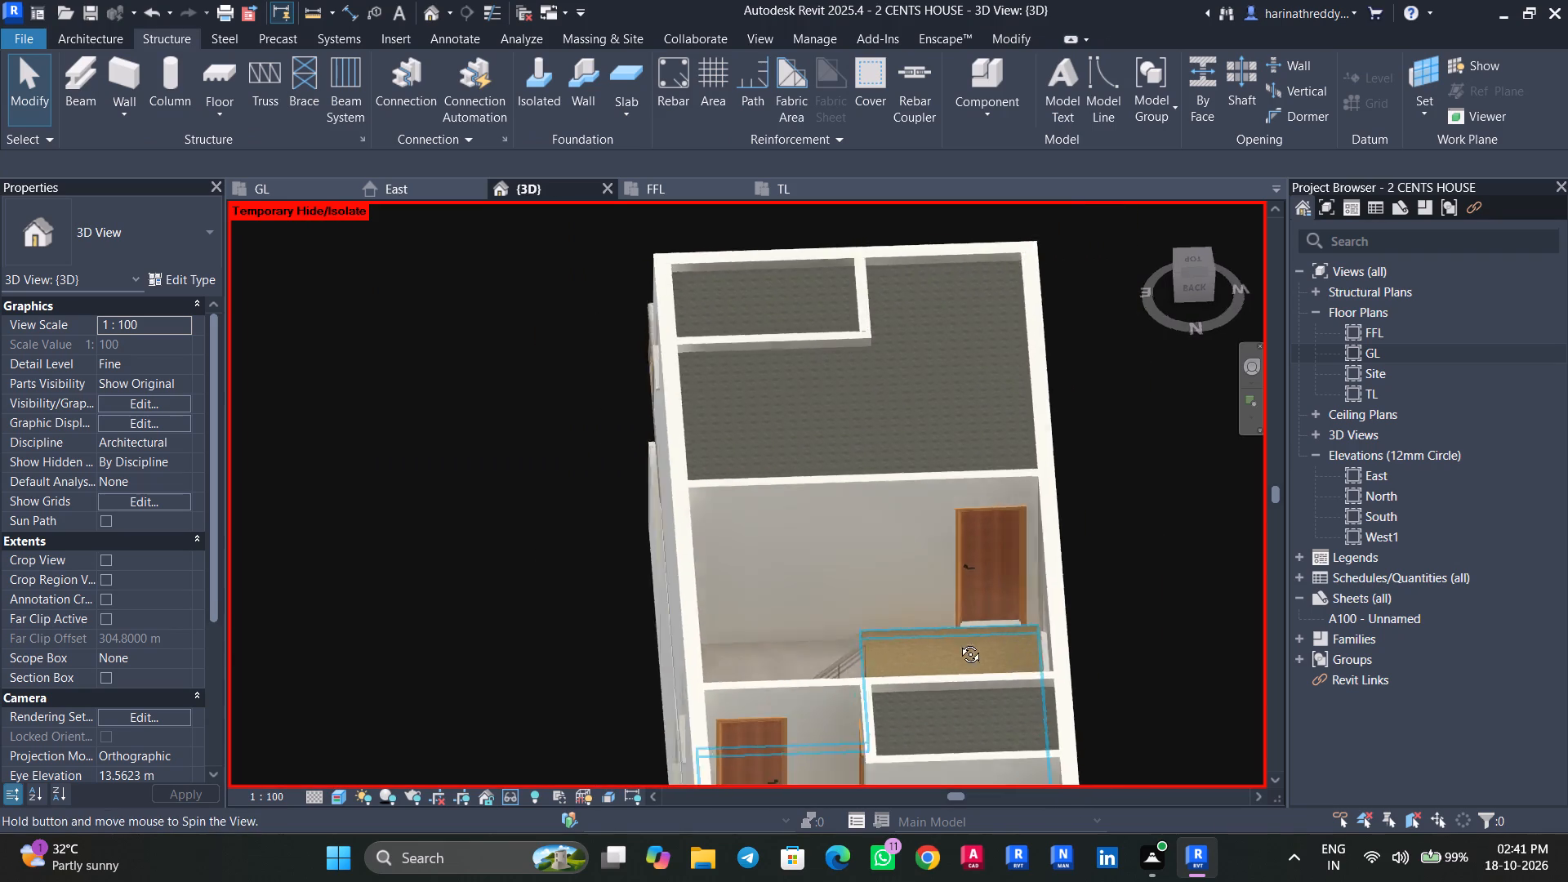
shift+middle_drag(958, 642, 937, 663)
middle_drag(940, 644, 995, 513)
click(826, 626)
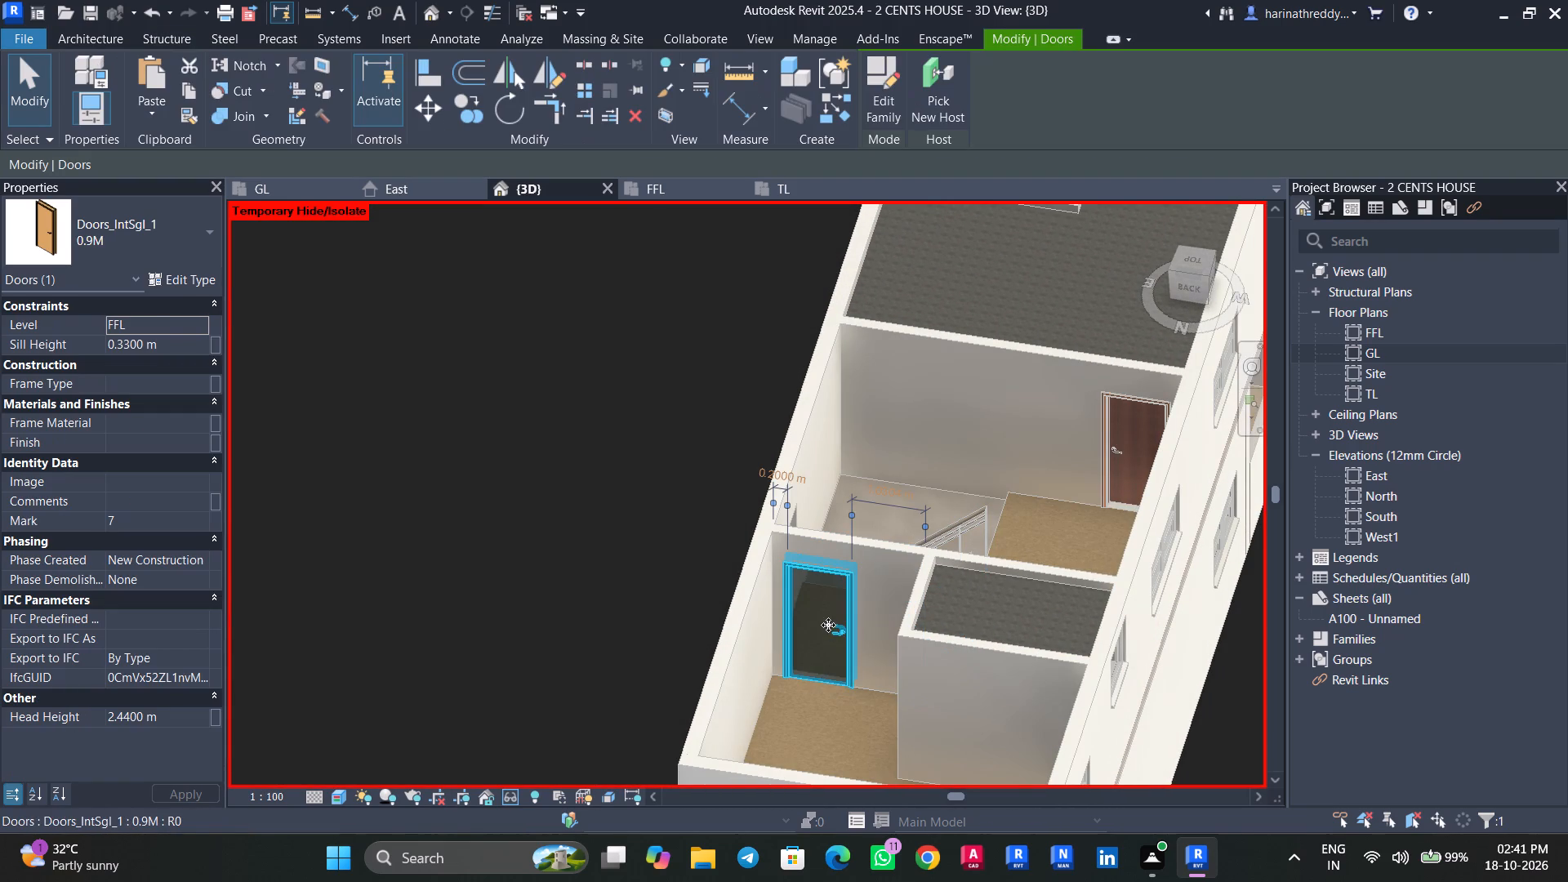
scroll(902, 487, down, 2)
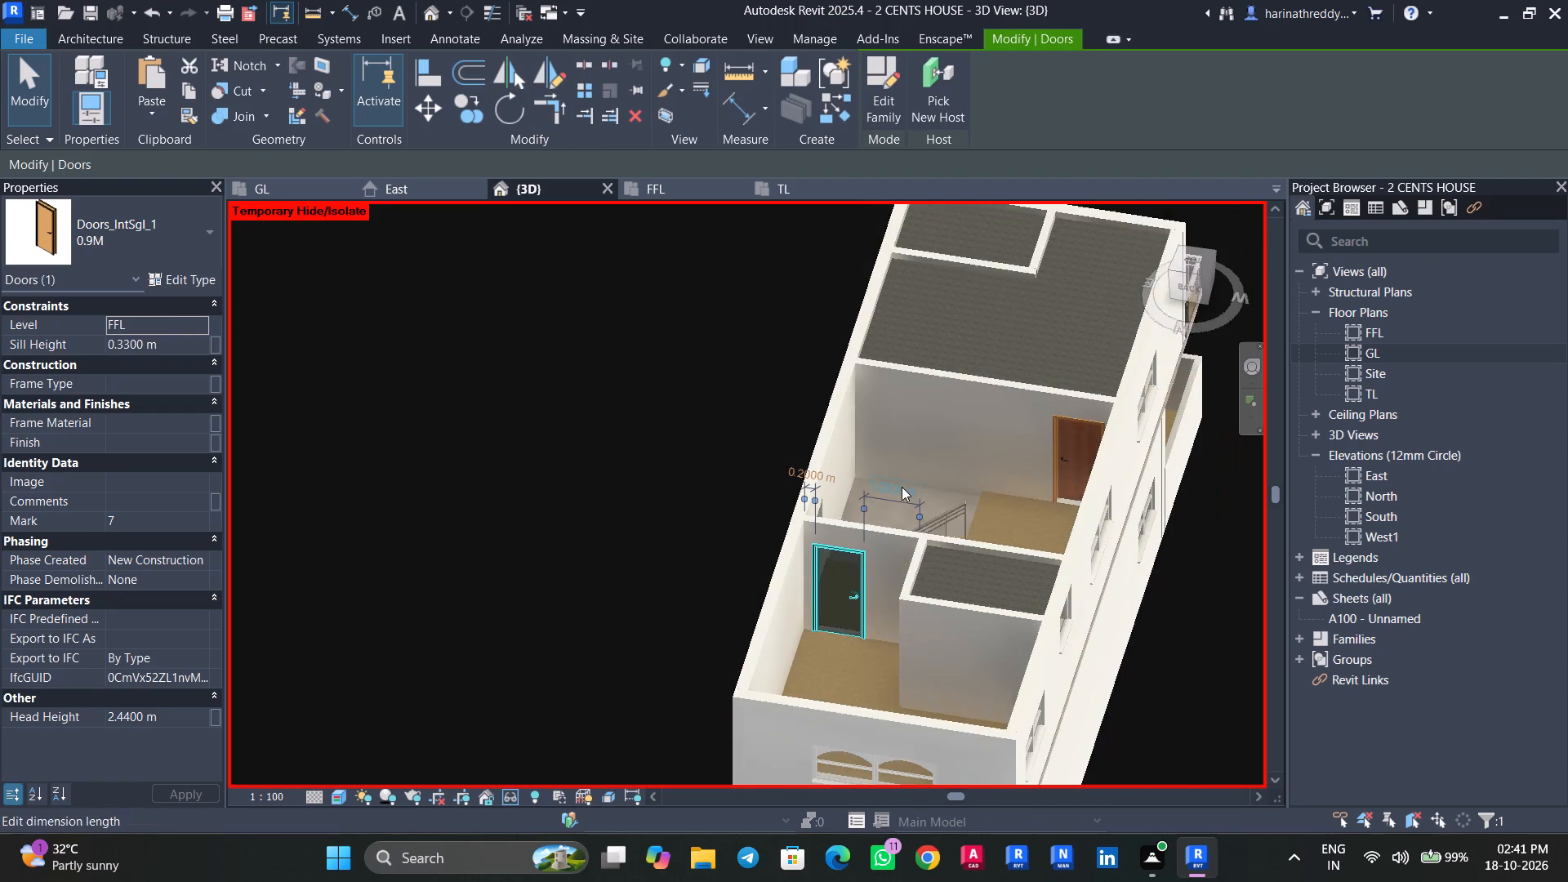
middle_drag(902, 487, 872, 608)
key(Escape)
key(Escape)
Temporarily hide the ceilings over the south bedroom and its corner bathroom.
middle_drag(945, 512, 872, 711)
click(880, 599)
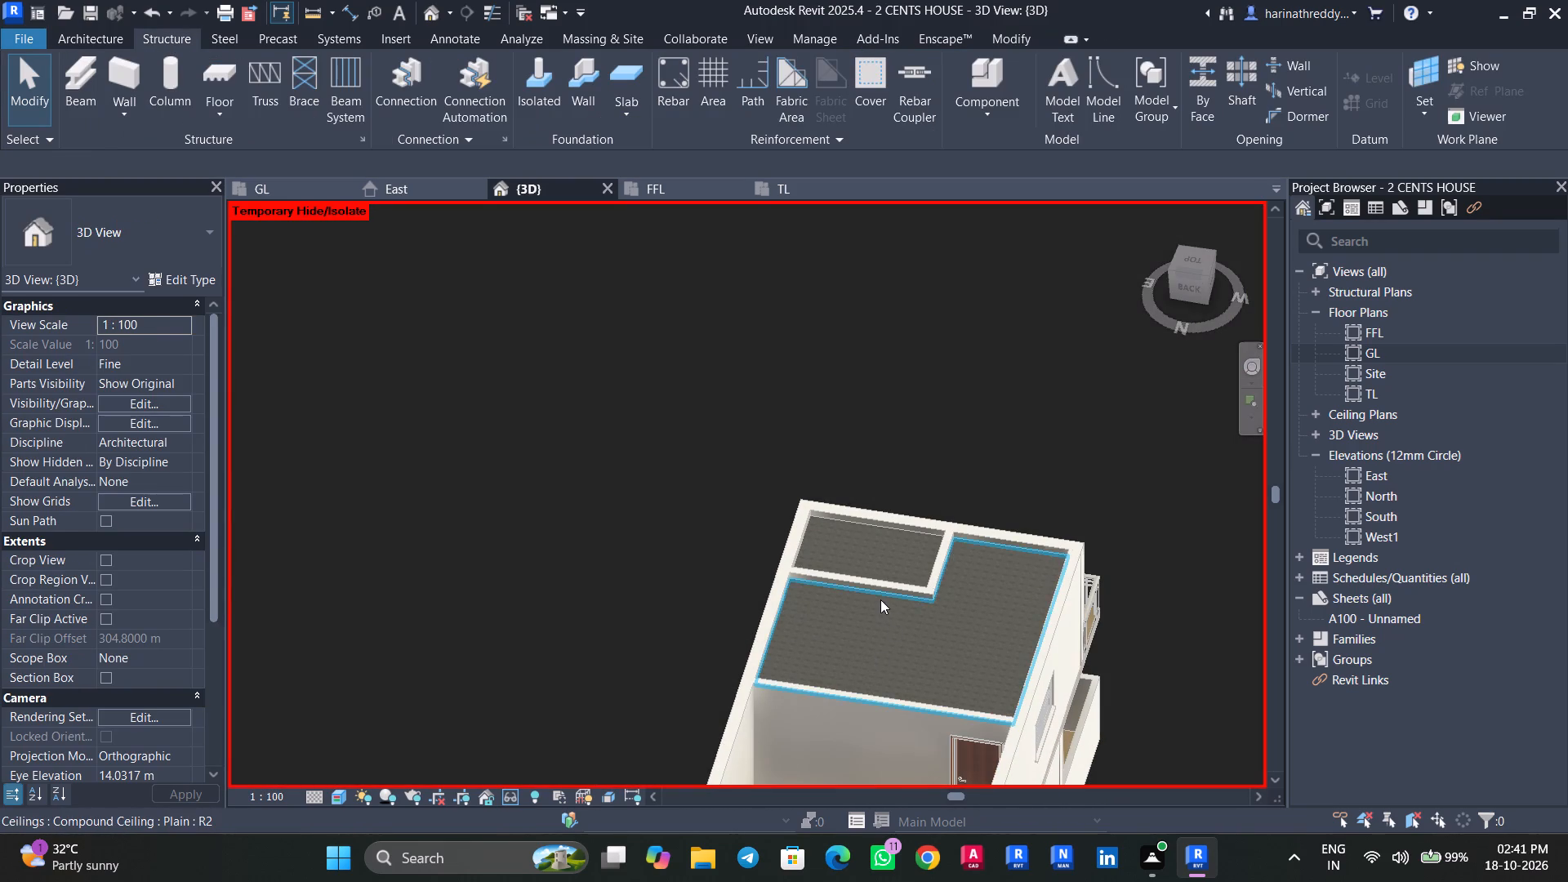
text(HH)
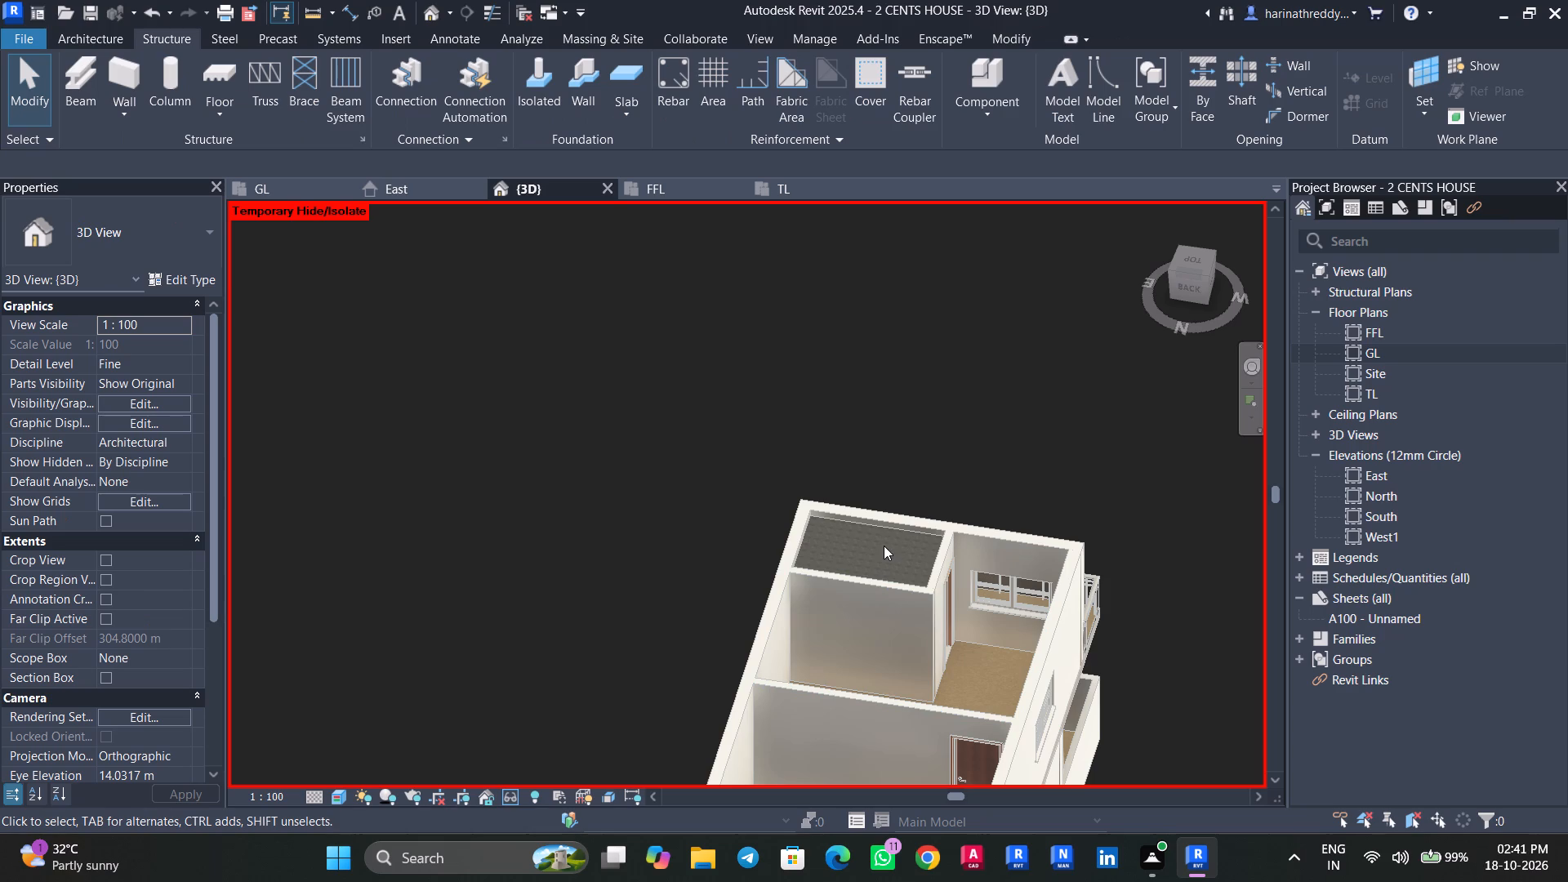
click(886, 534)
text(HH)
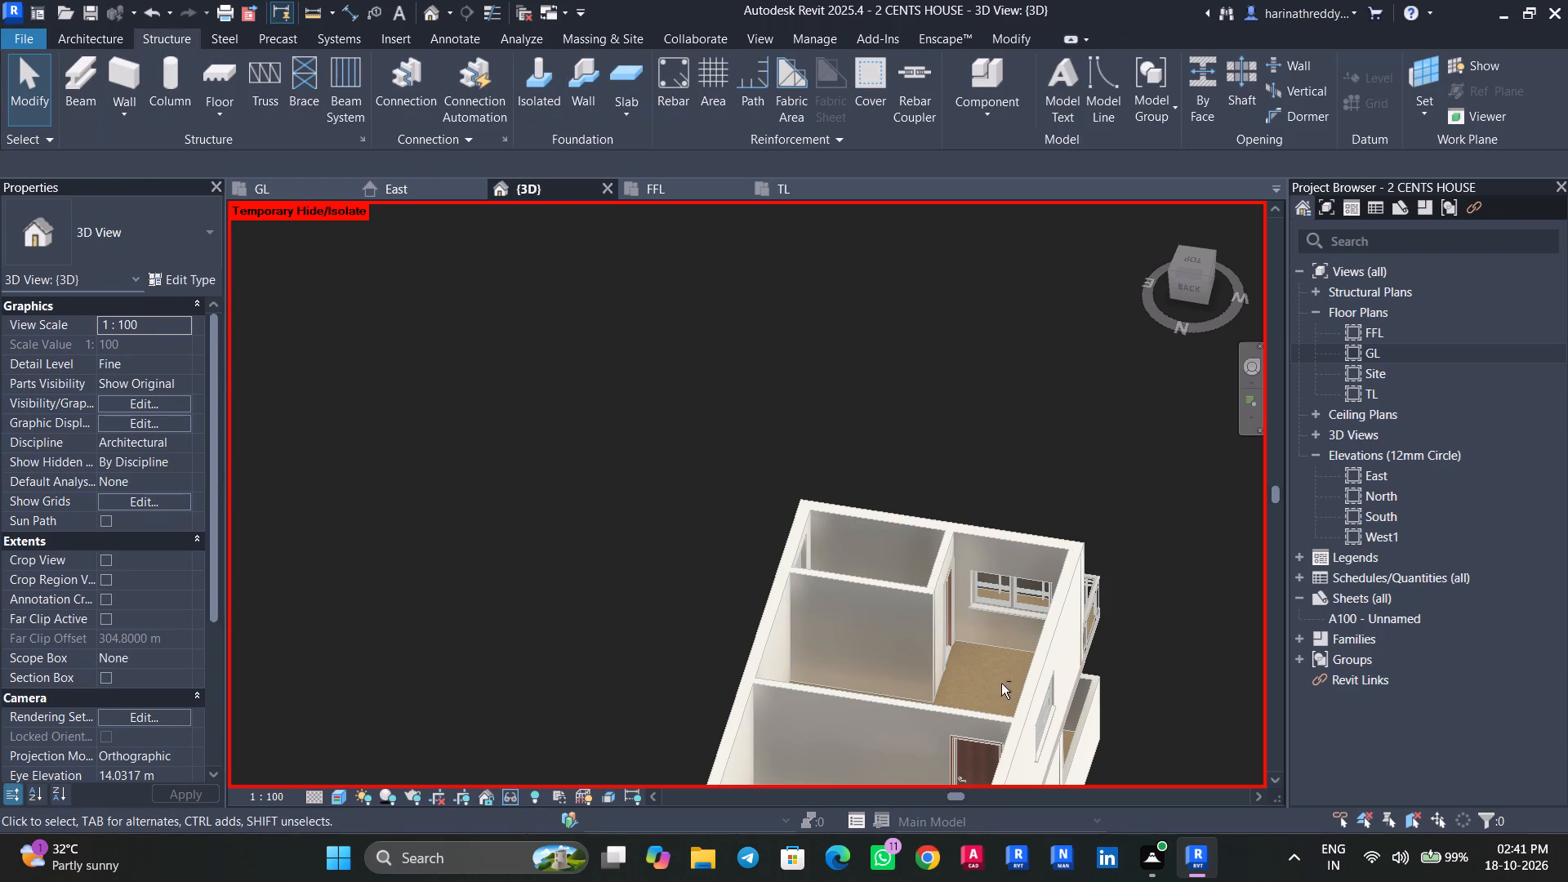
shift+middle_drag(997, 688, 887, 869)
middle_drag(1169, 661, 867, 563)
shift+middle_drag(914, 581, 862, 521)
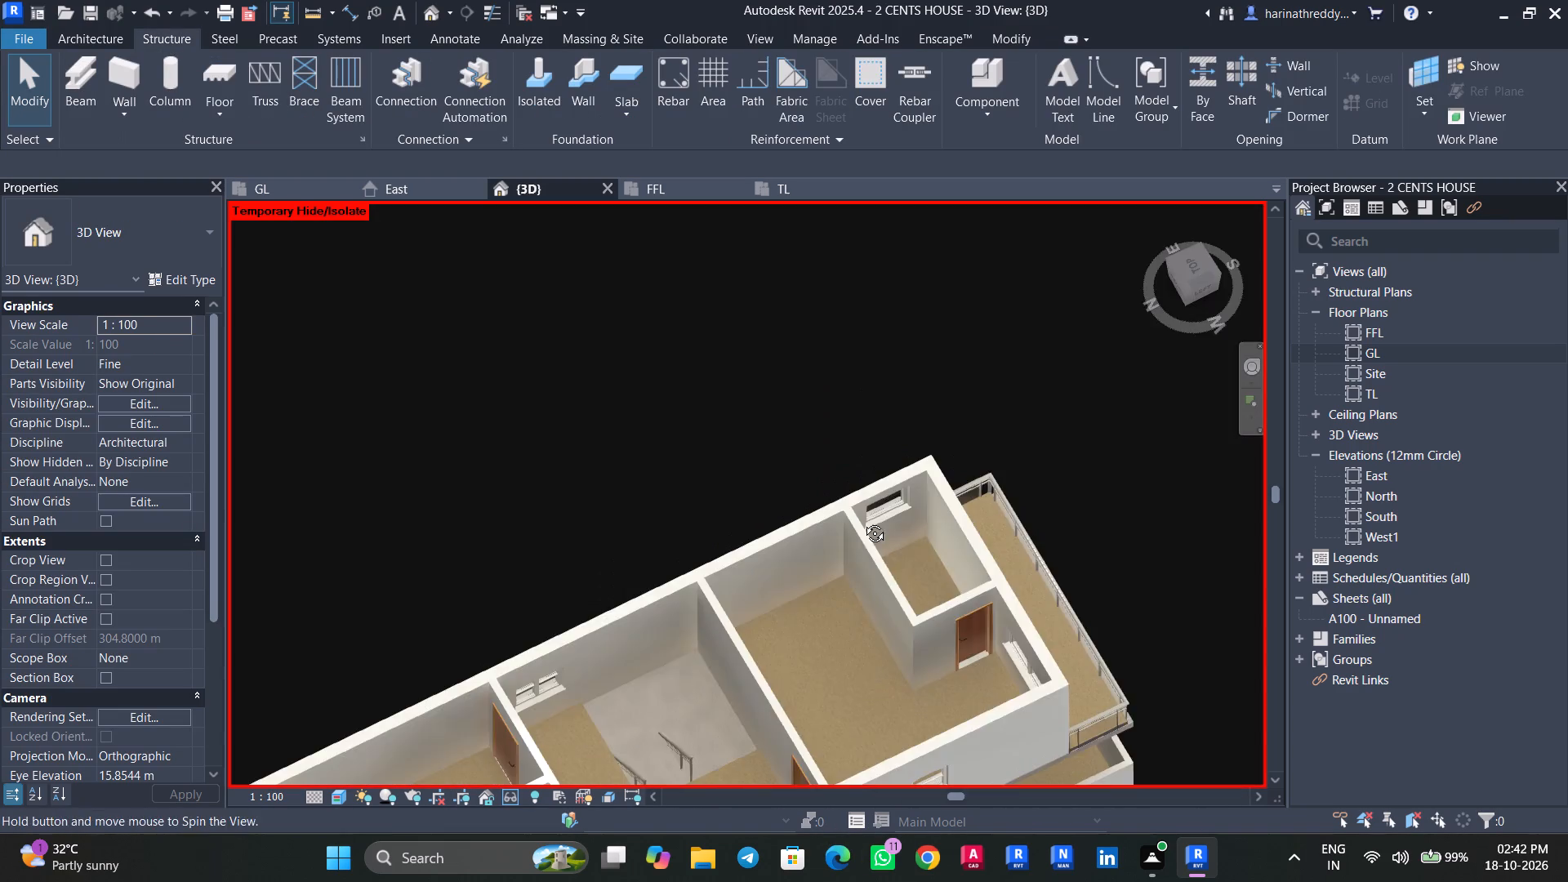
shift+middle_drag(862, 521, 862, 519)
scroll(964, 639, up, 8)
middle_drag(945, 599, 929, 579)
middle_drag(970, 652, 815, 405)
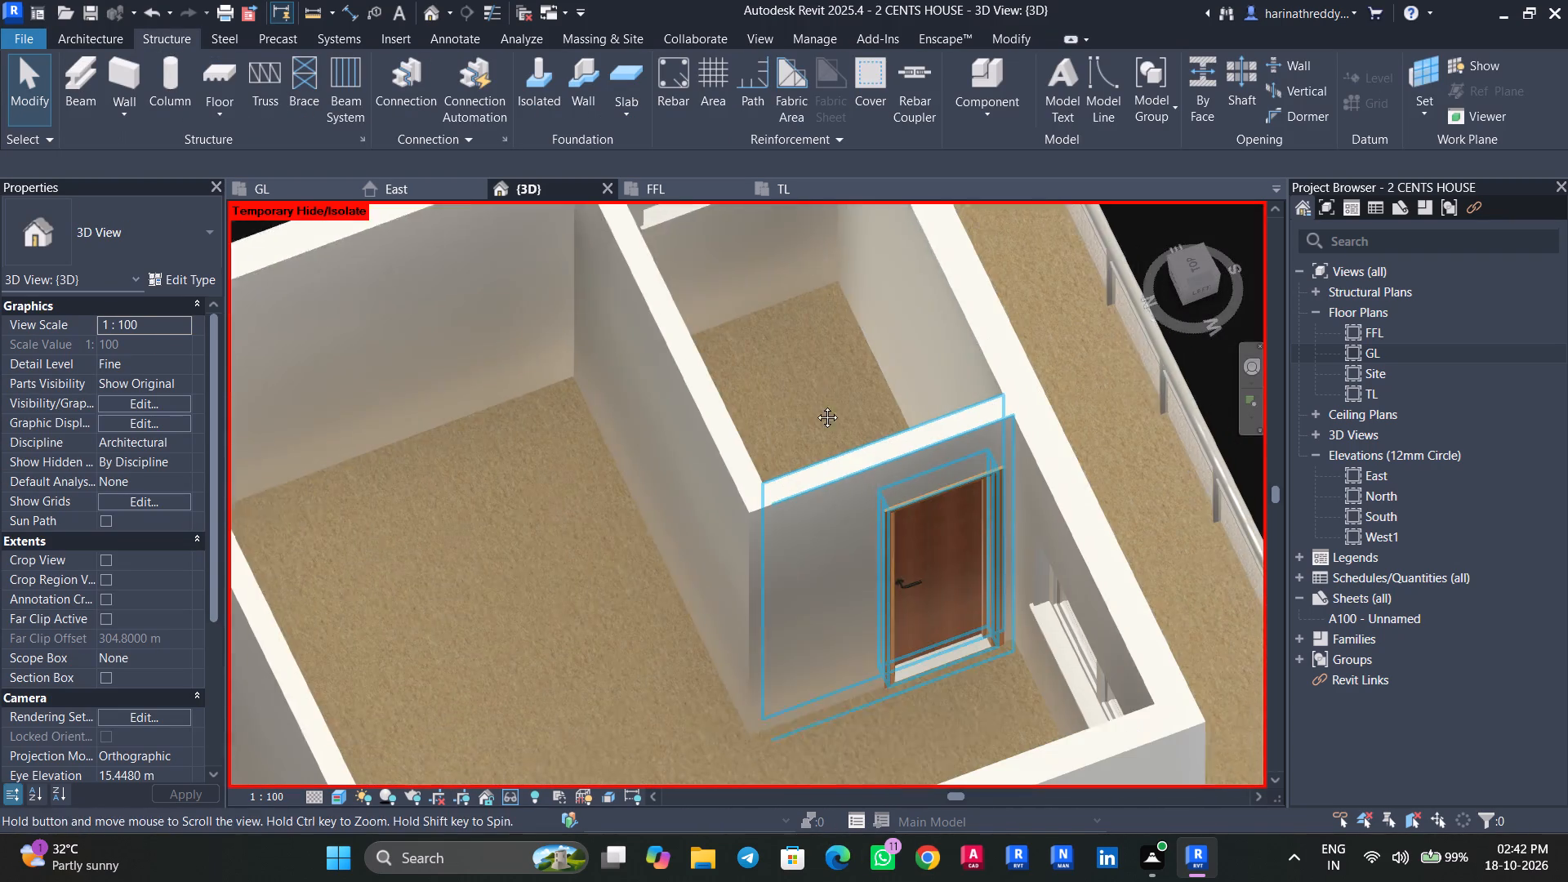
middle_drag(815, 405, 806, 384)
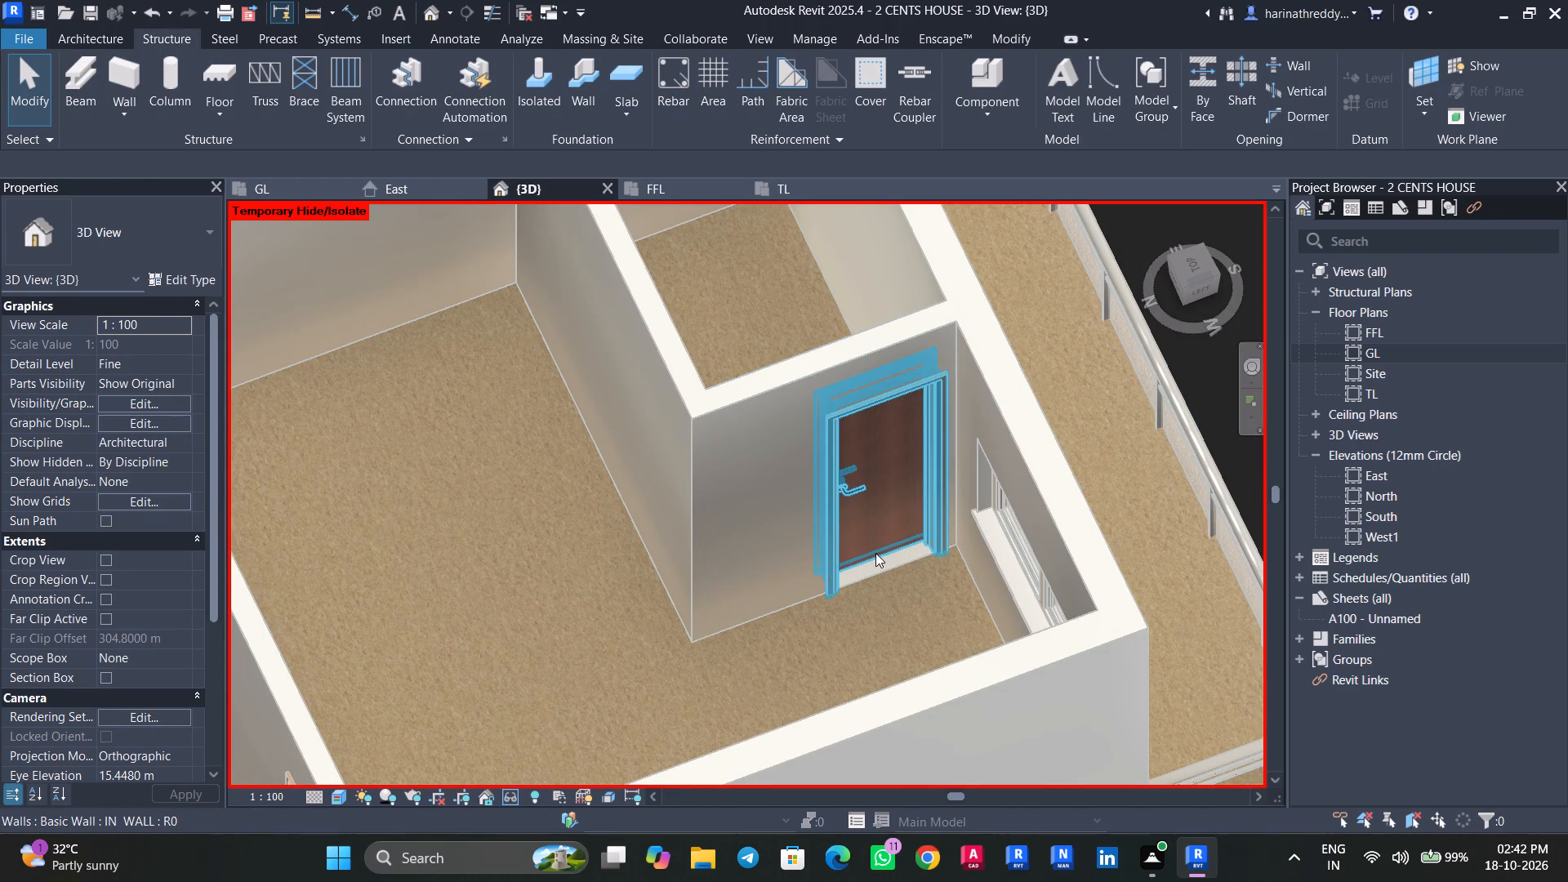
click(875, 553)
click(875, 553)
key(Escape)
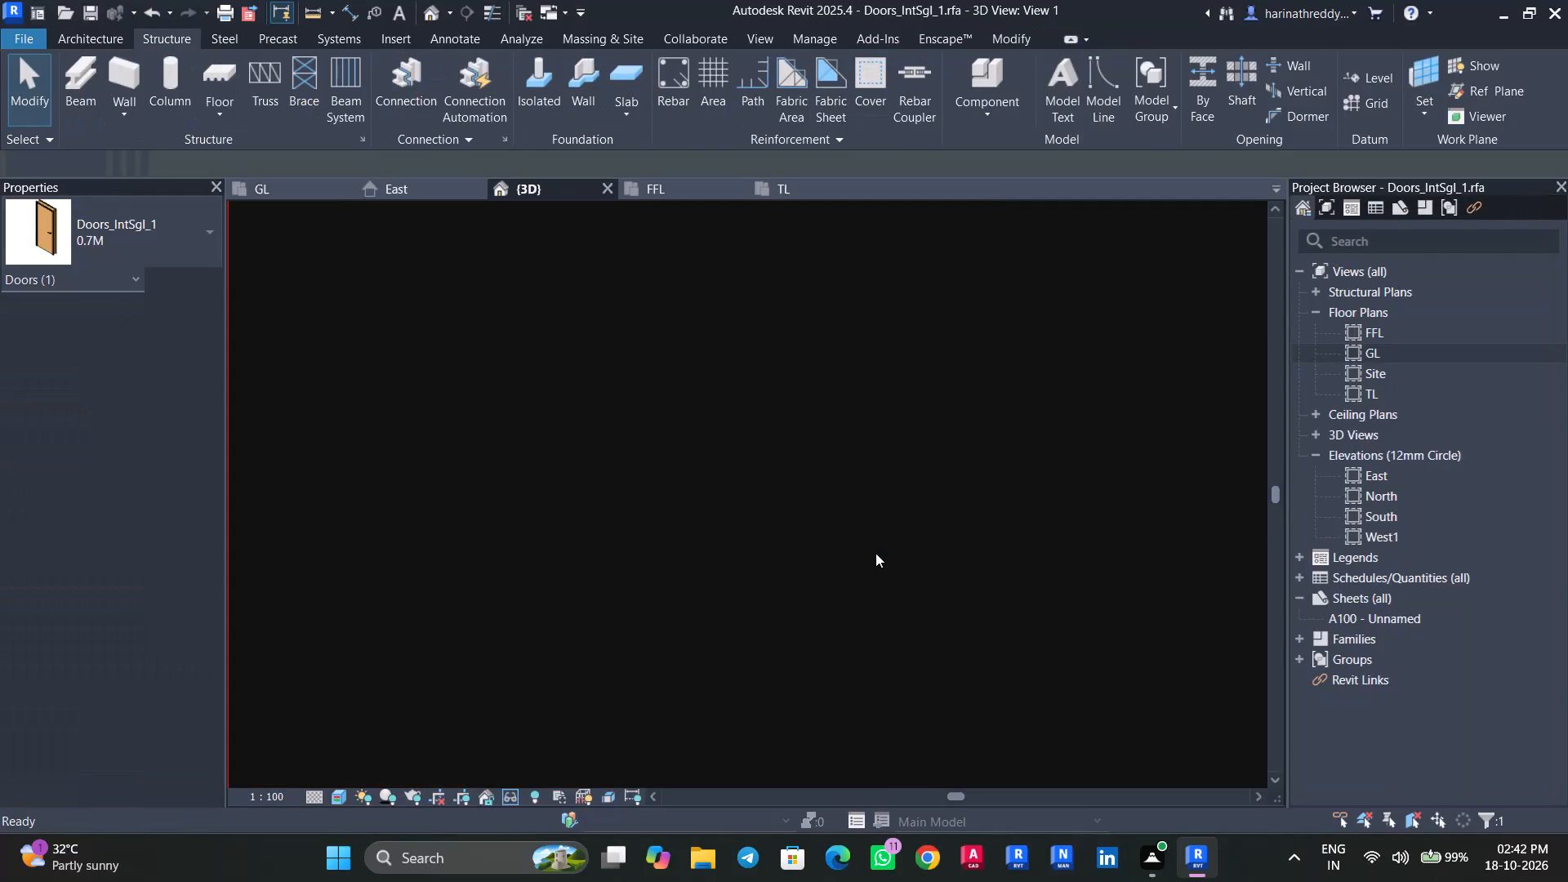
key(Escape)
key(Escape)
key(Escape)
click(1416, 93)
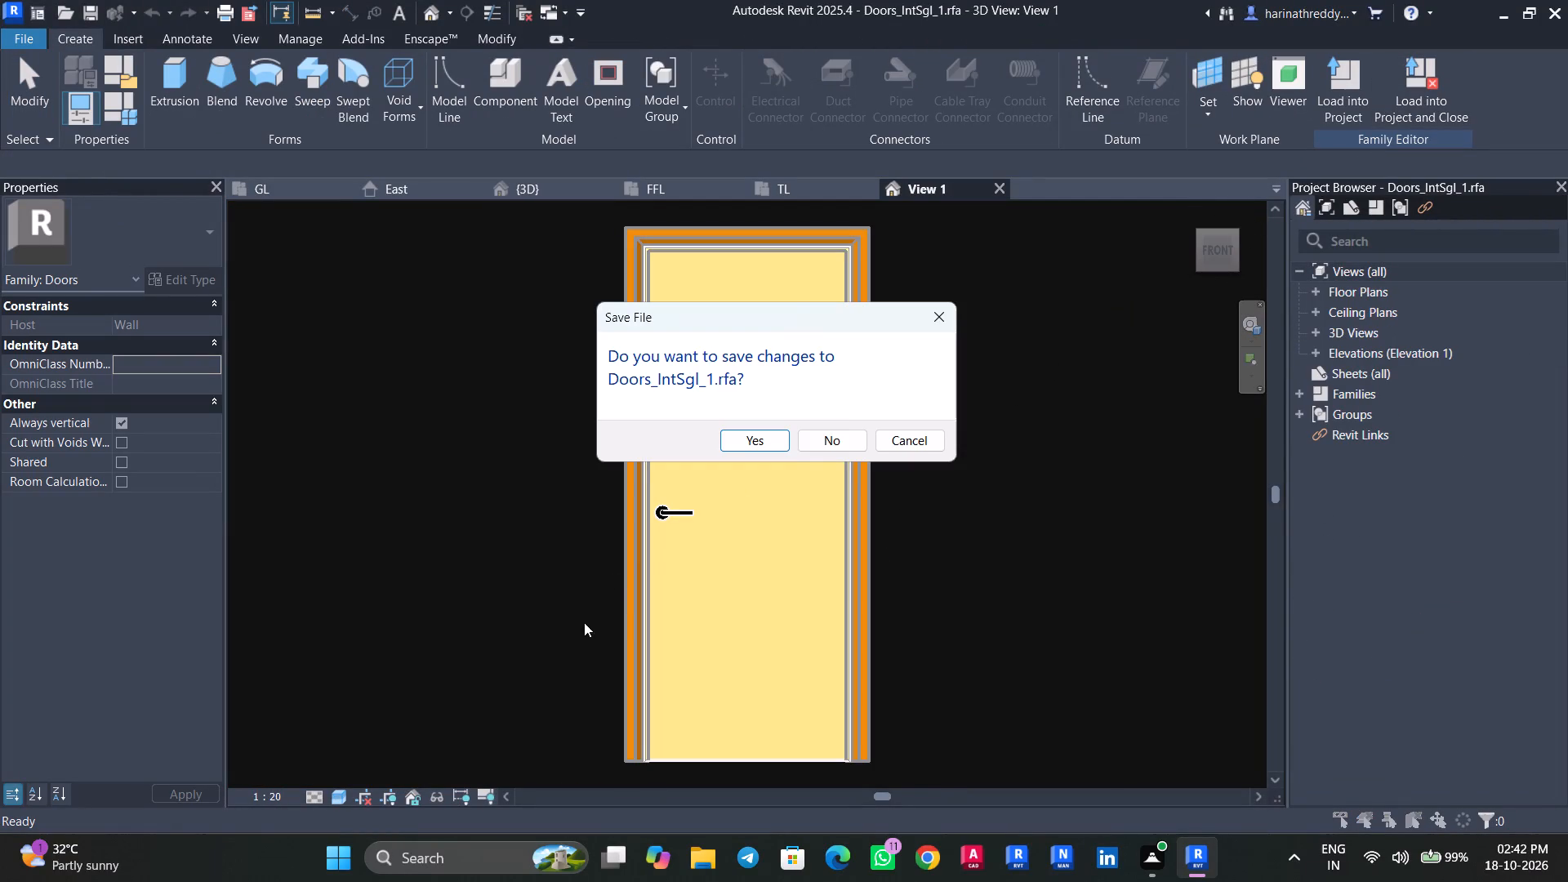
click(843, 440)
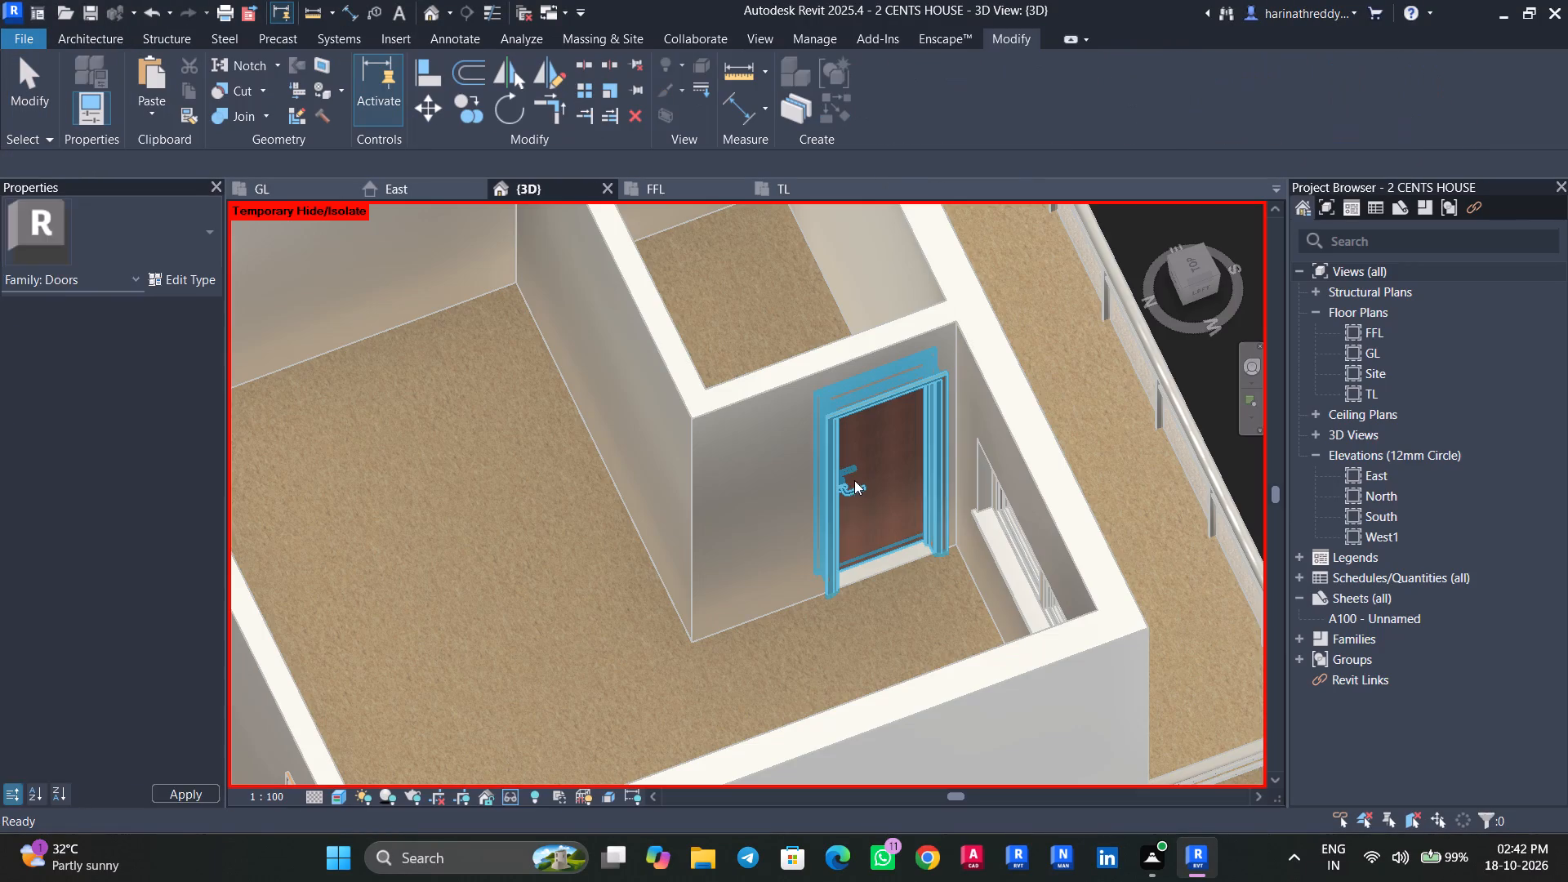
Set the sill height of the south bedroom's 0.7M bathroom door to 330 mm from FFL.
click(843, 549)
scroll(842, 549, down, 4)
shift+middle_drag(857, 572, 871, 562)
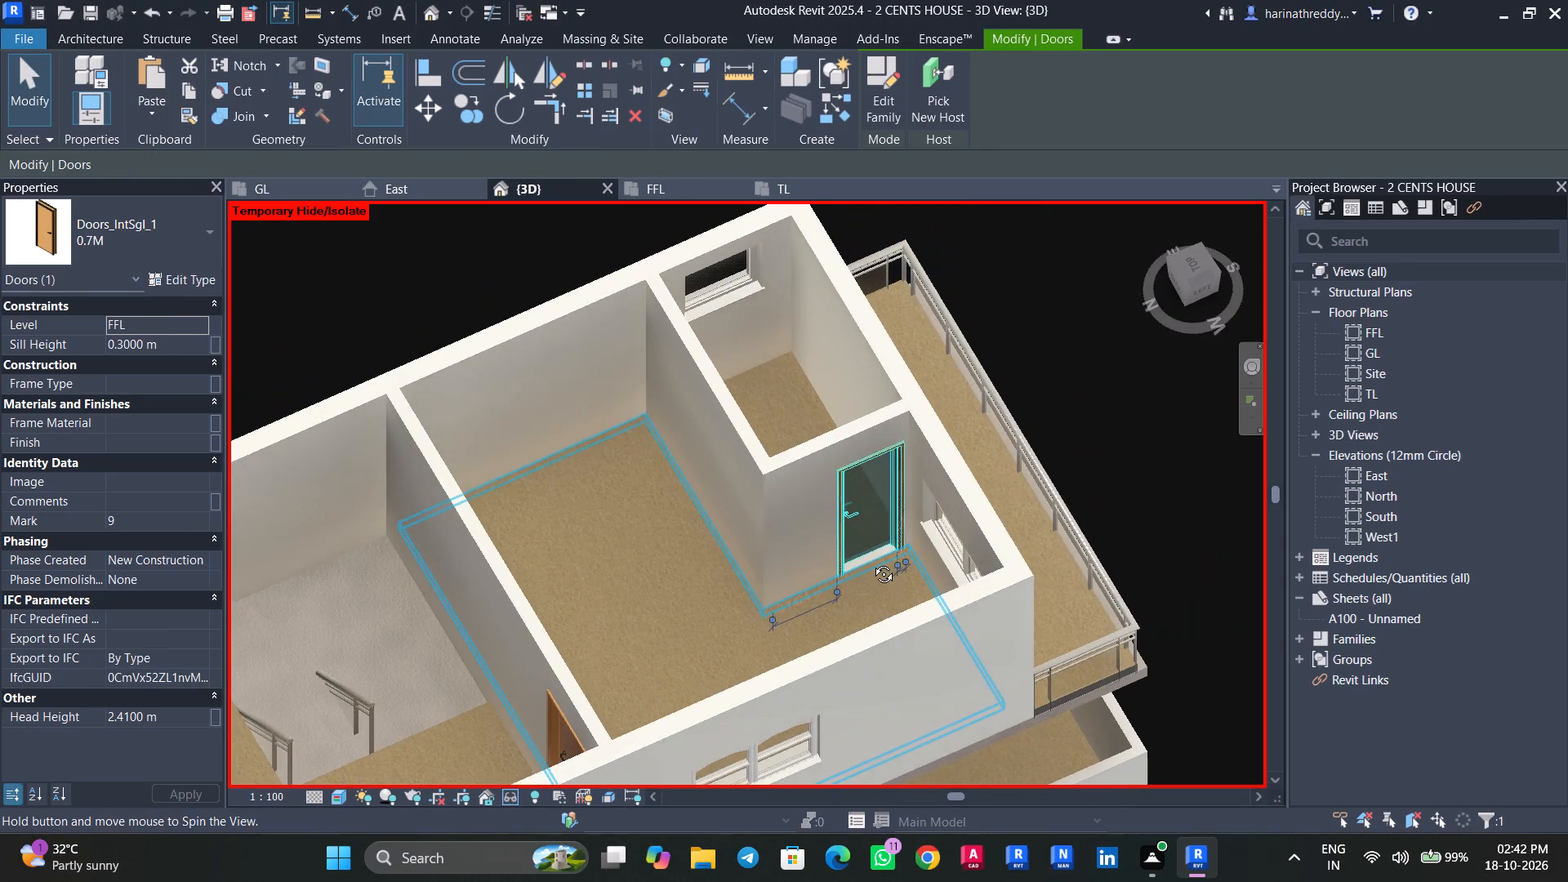
shift+middle_drag(871, 562, 900, 501)
scroll(886, 529, up, 5)
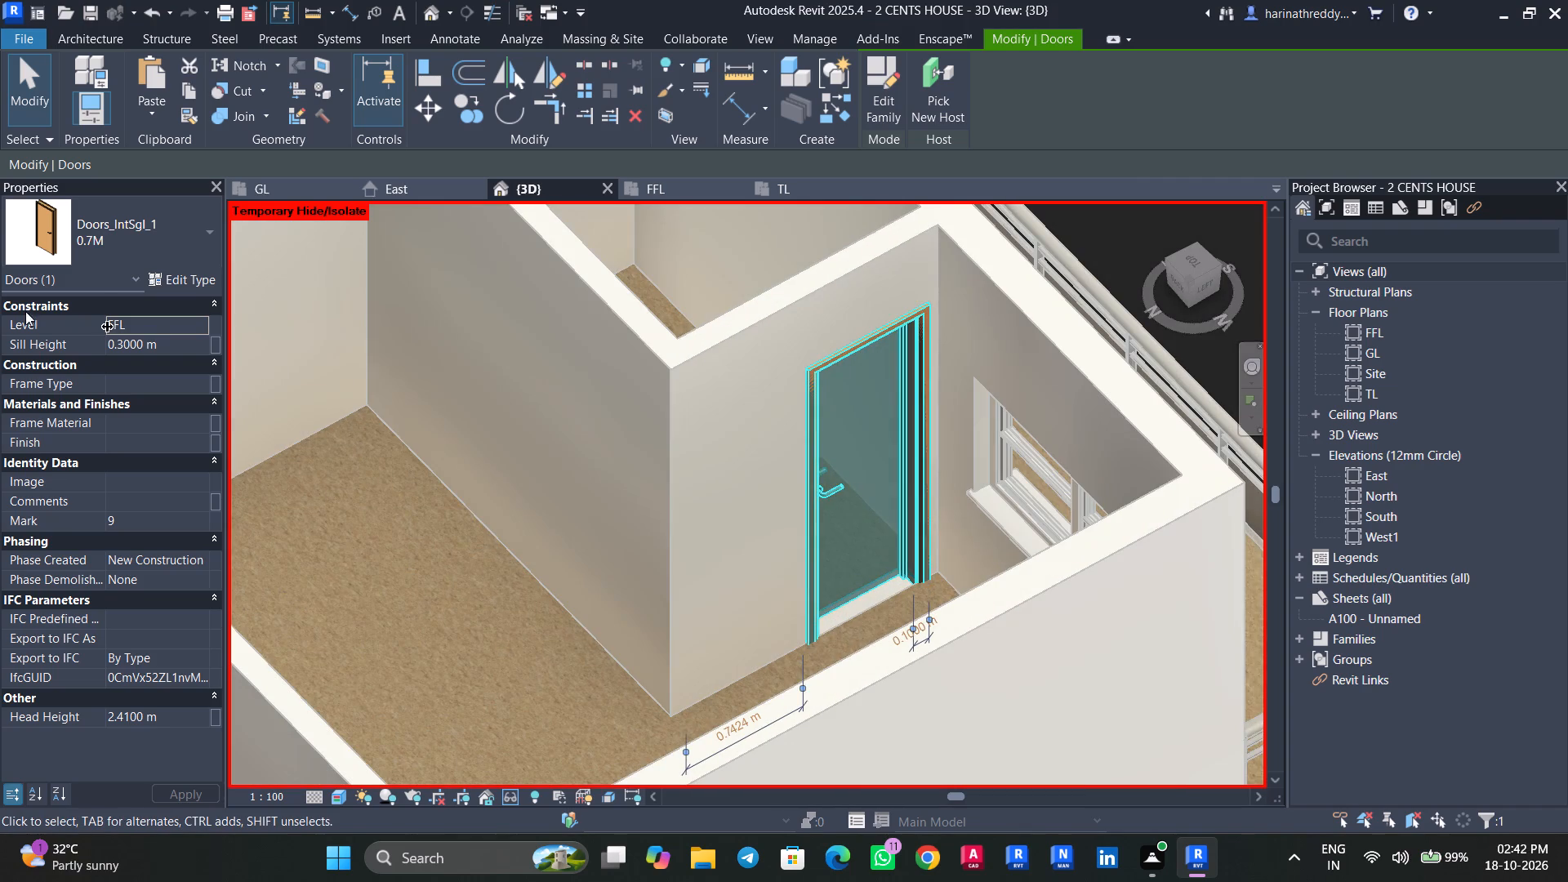
click(176, 344)
text(330MM)
key(Return)
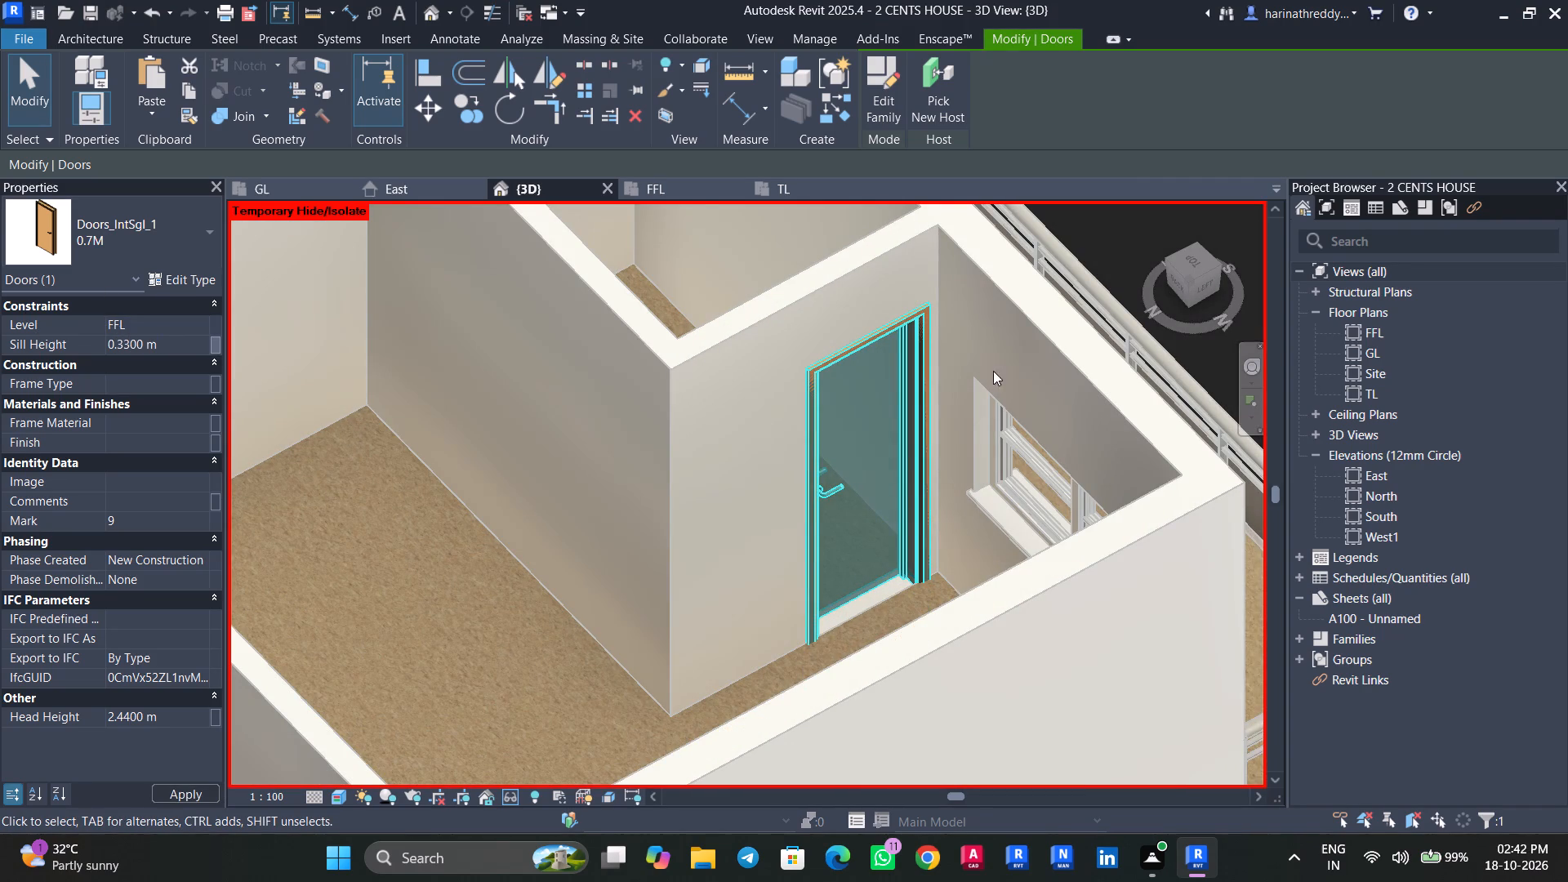
key(Escape)
key(Escape)
Examine the upper-floor doors, floors and remaining bathroom ceiling from several angles.
scroll(585, 652, down, 12)
shift+scroll(590, 646, up, 1)
shift+middle_drag(591, 644, 563, 642)
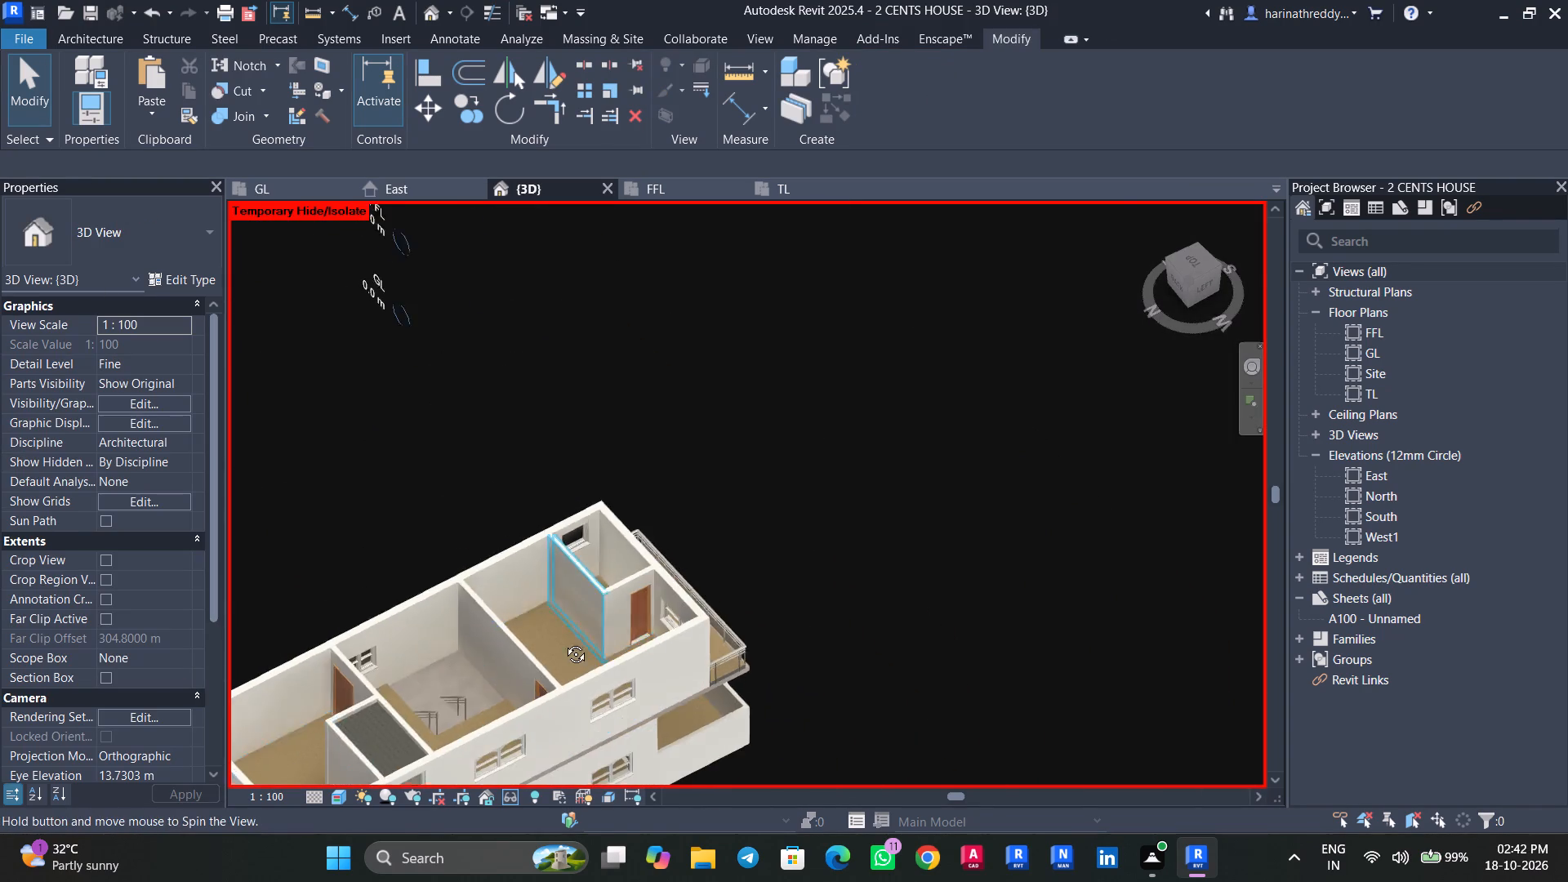
shift+middle_drag(563, 642, 291, 643)
scroll(526, 385, up, 14)
scroll(509, 523, down, 3)
scroll(509, 523, up, 1)
scroll(509, 523, down, 3)
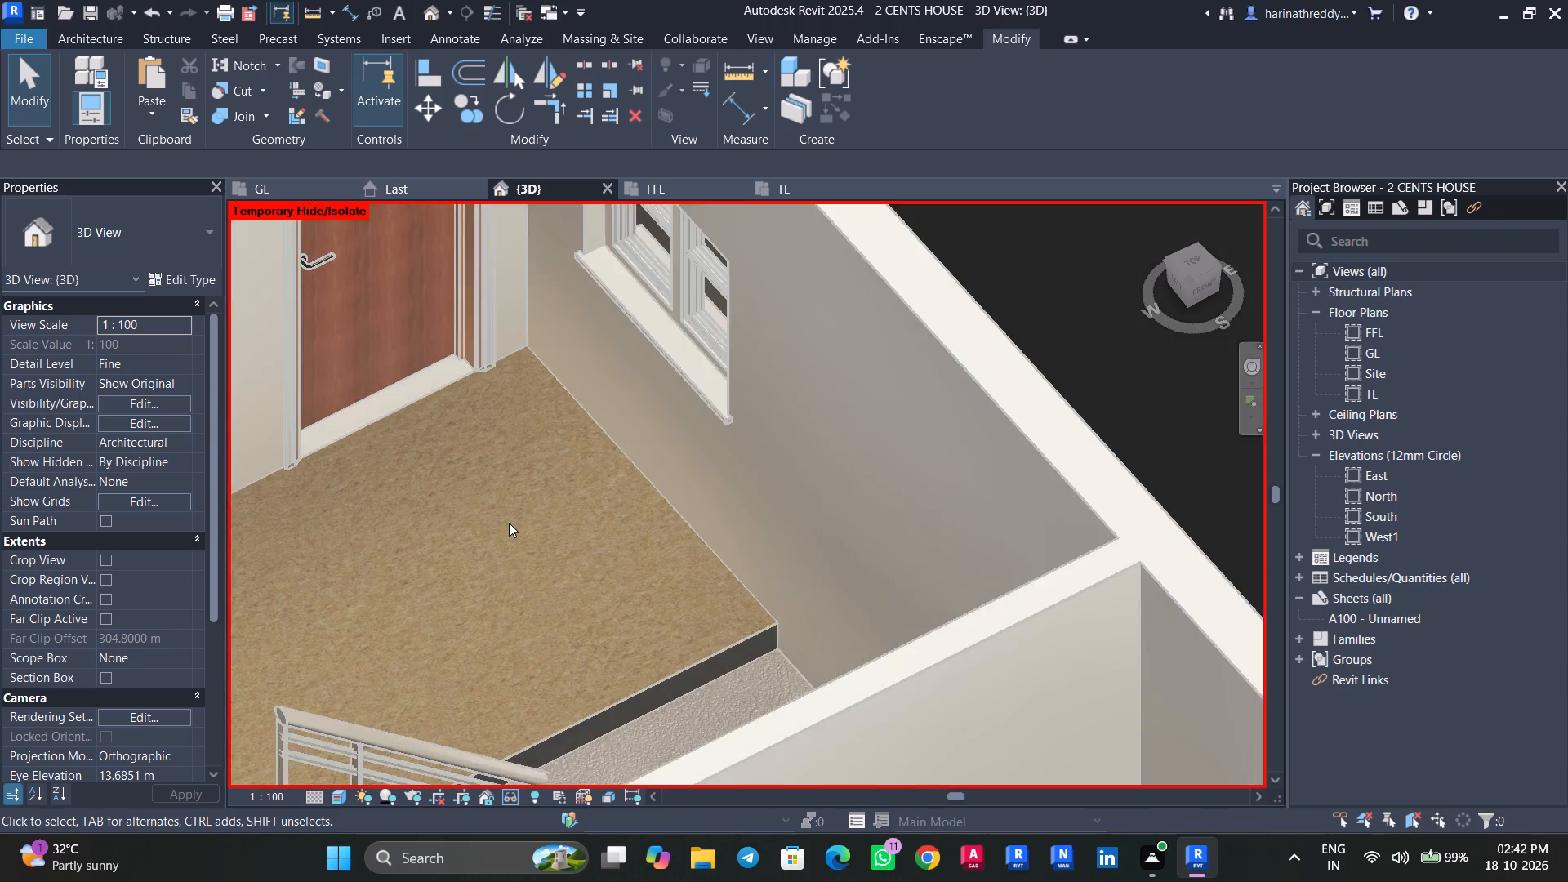
scroll(509, 523, down, 4)
middle_drag(509, 523, 477, 517)
middle_drag(478, 509, 517, 629)
scroll(517, 629, down, 4)
middle_drag(528, 639, 683, 648)
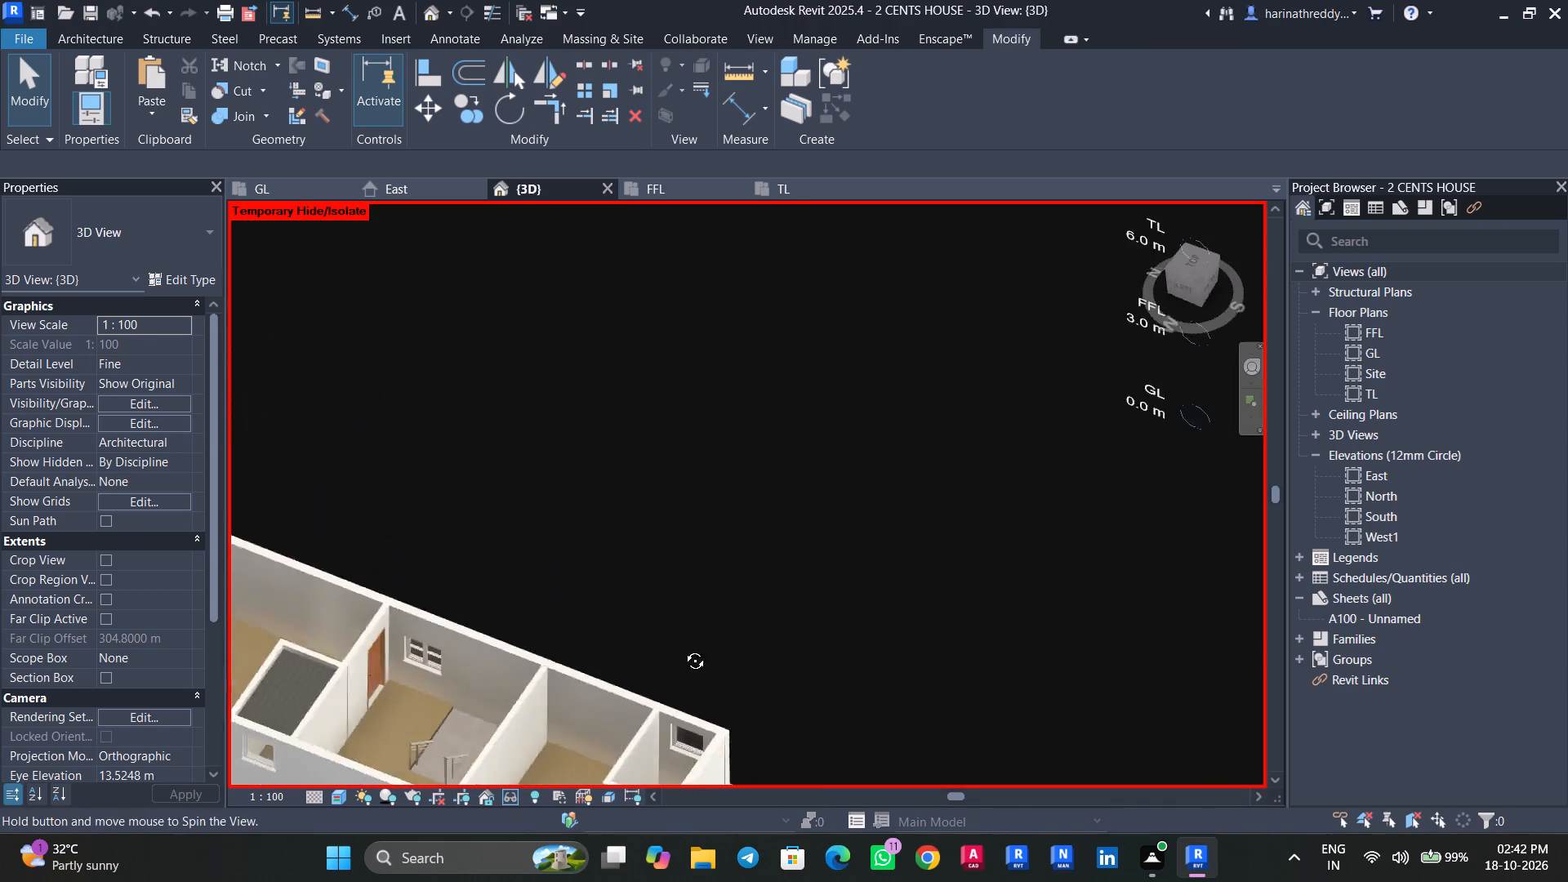
middle_drag(683, 648, 730, 651)
middle_drag(773, 688, 1049, 387)
shift+middle_drag(796, 528, 898, 476)
middle_drag(787, 552, 942, 441)
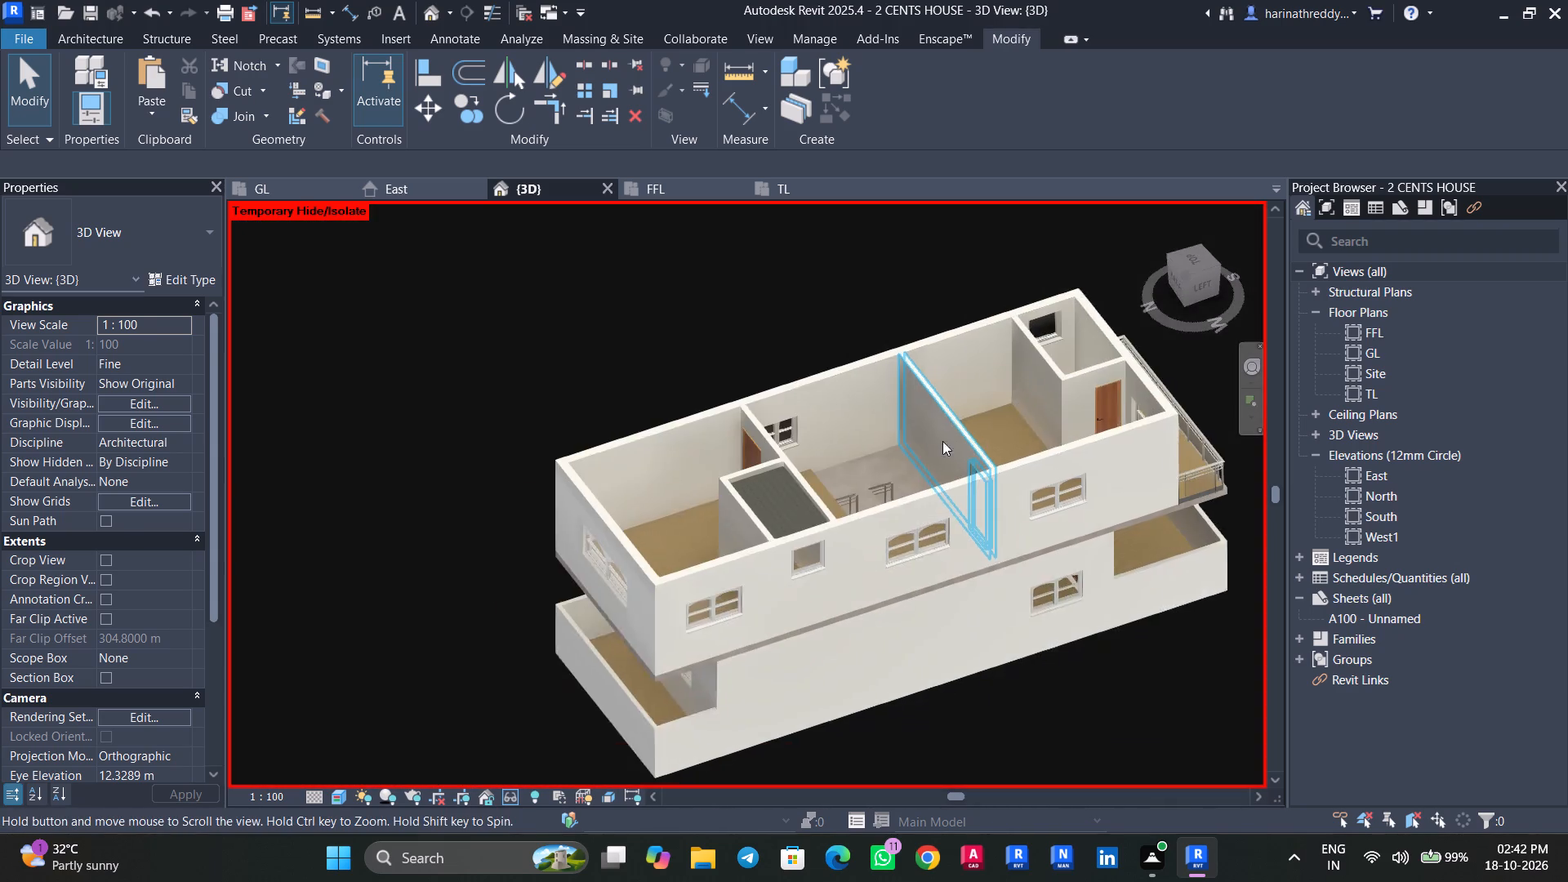
middle_drag(942, 441, 952, 427)
scroll(667, 538, down, 1)
scroll(667, 538, up, 4)
click(819, 439)
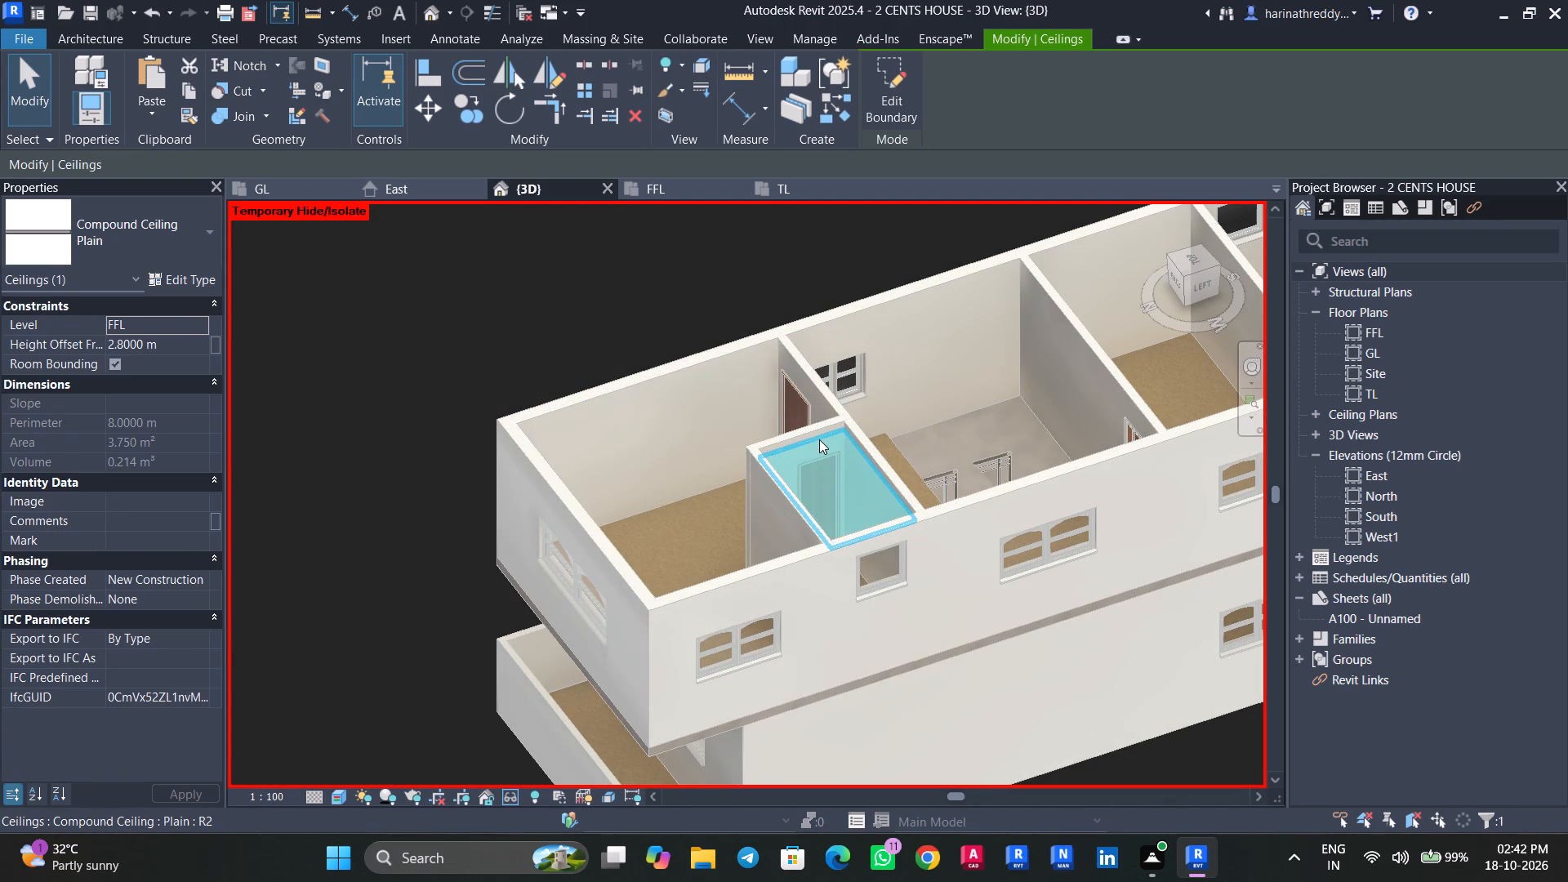
key(Escape)
key(Escape)
scroll(819, 439, down, 4)
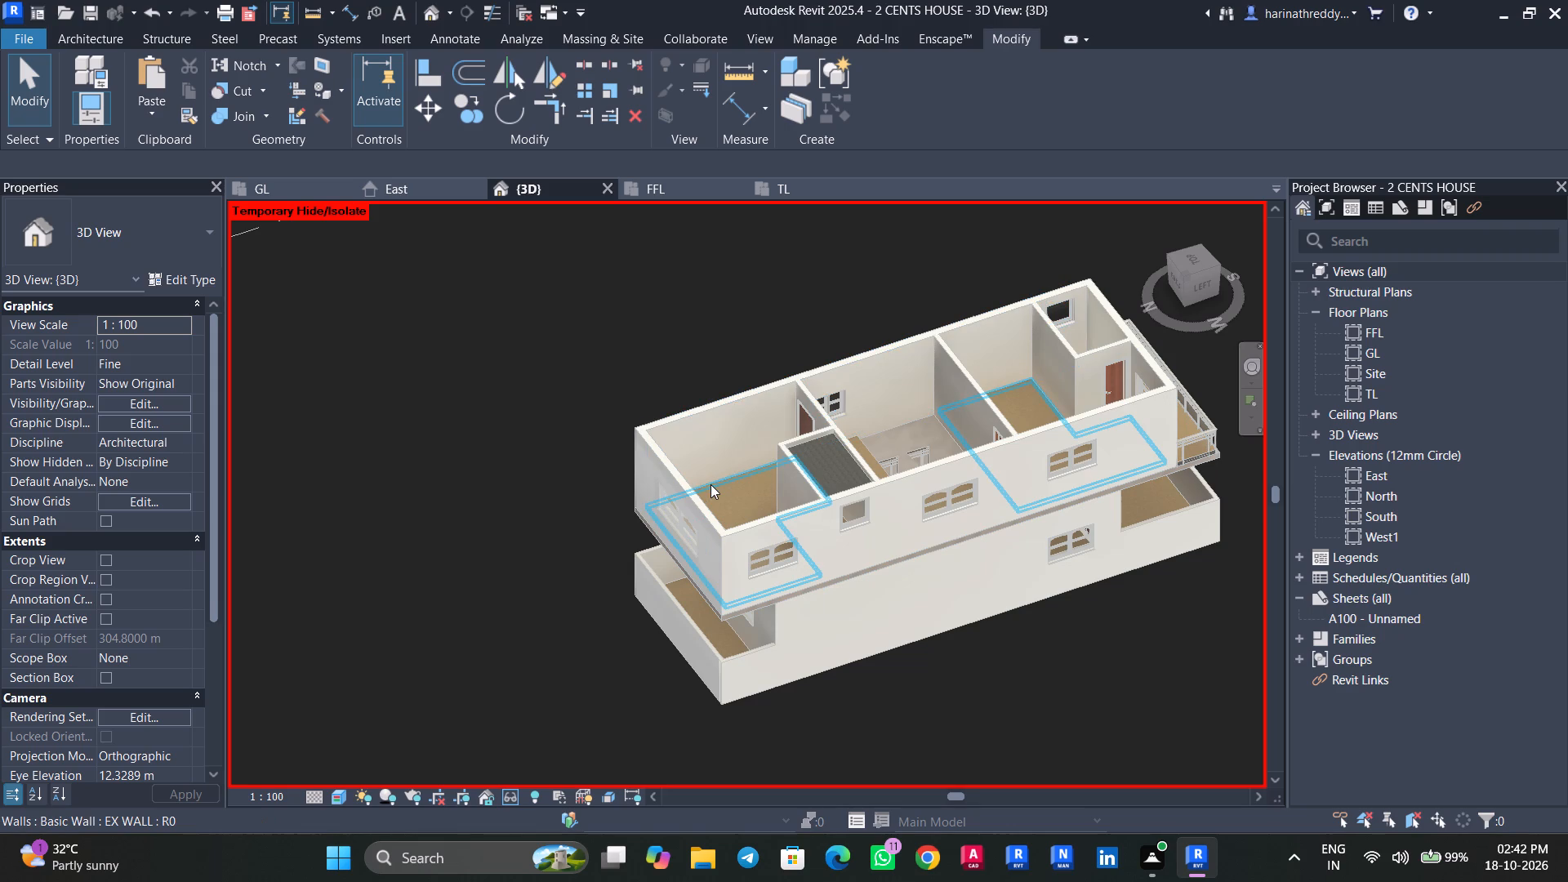
Temporarily hide the BEDROOM FLOOR covering the two upper-floor bedrooms to expose what lies beneath.
click(710, 484)
shift+middle_drag(717, 487, 682, 633)
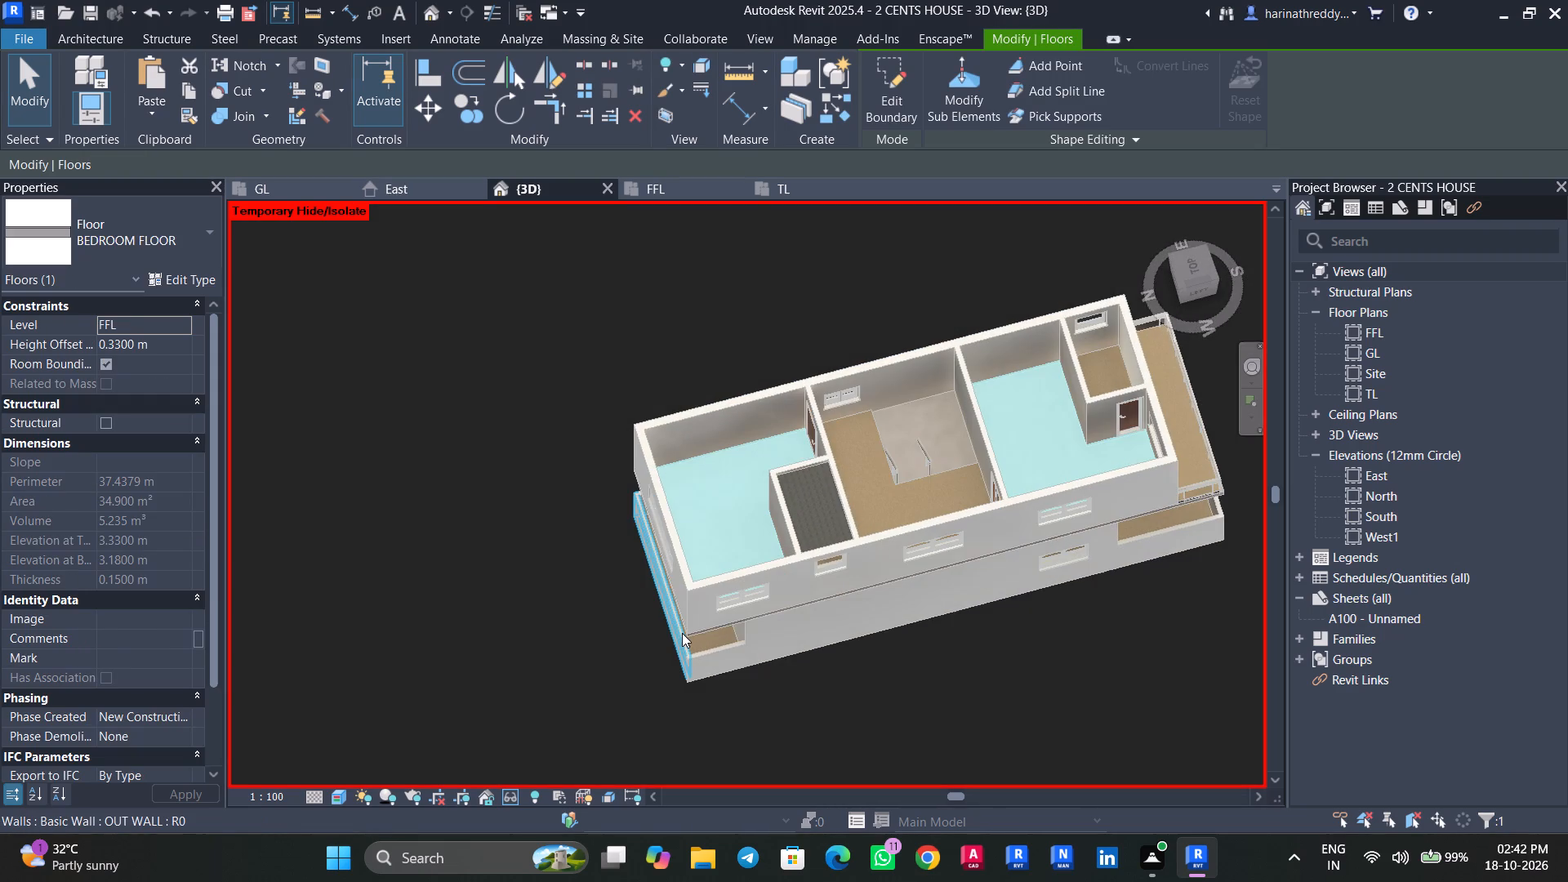
scroll(682, 633, up, 4)
text(HH)
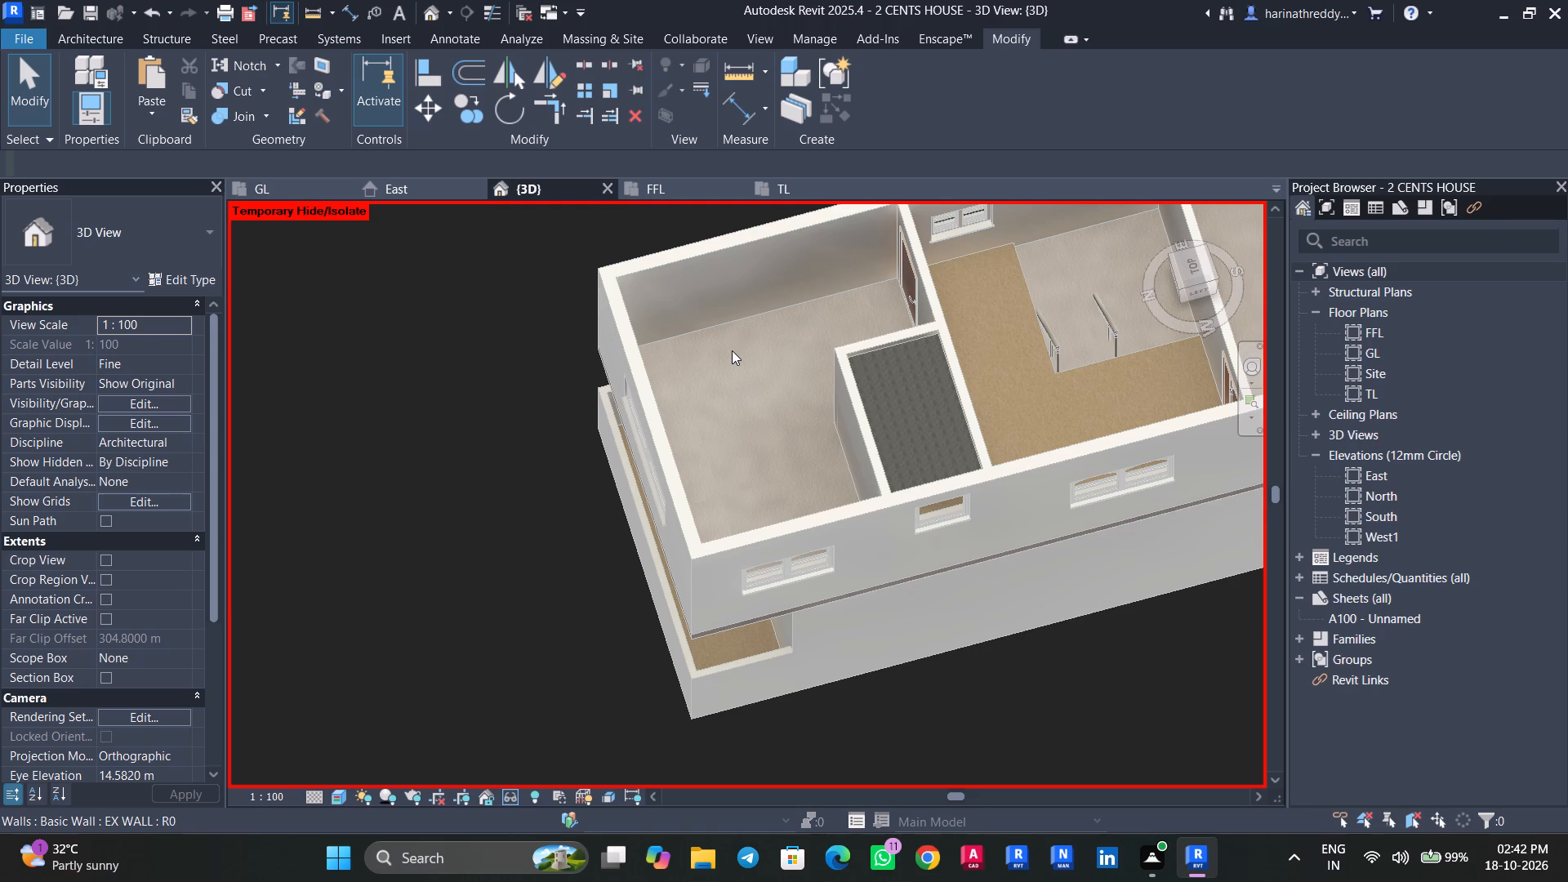
Reset the temporary hide in the 3D view to restore all hidden elements.
text(HR)
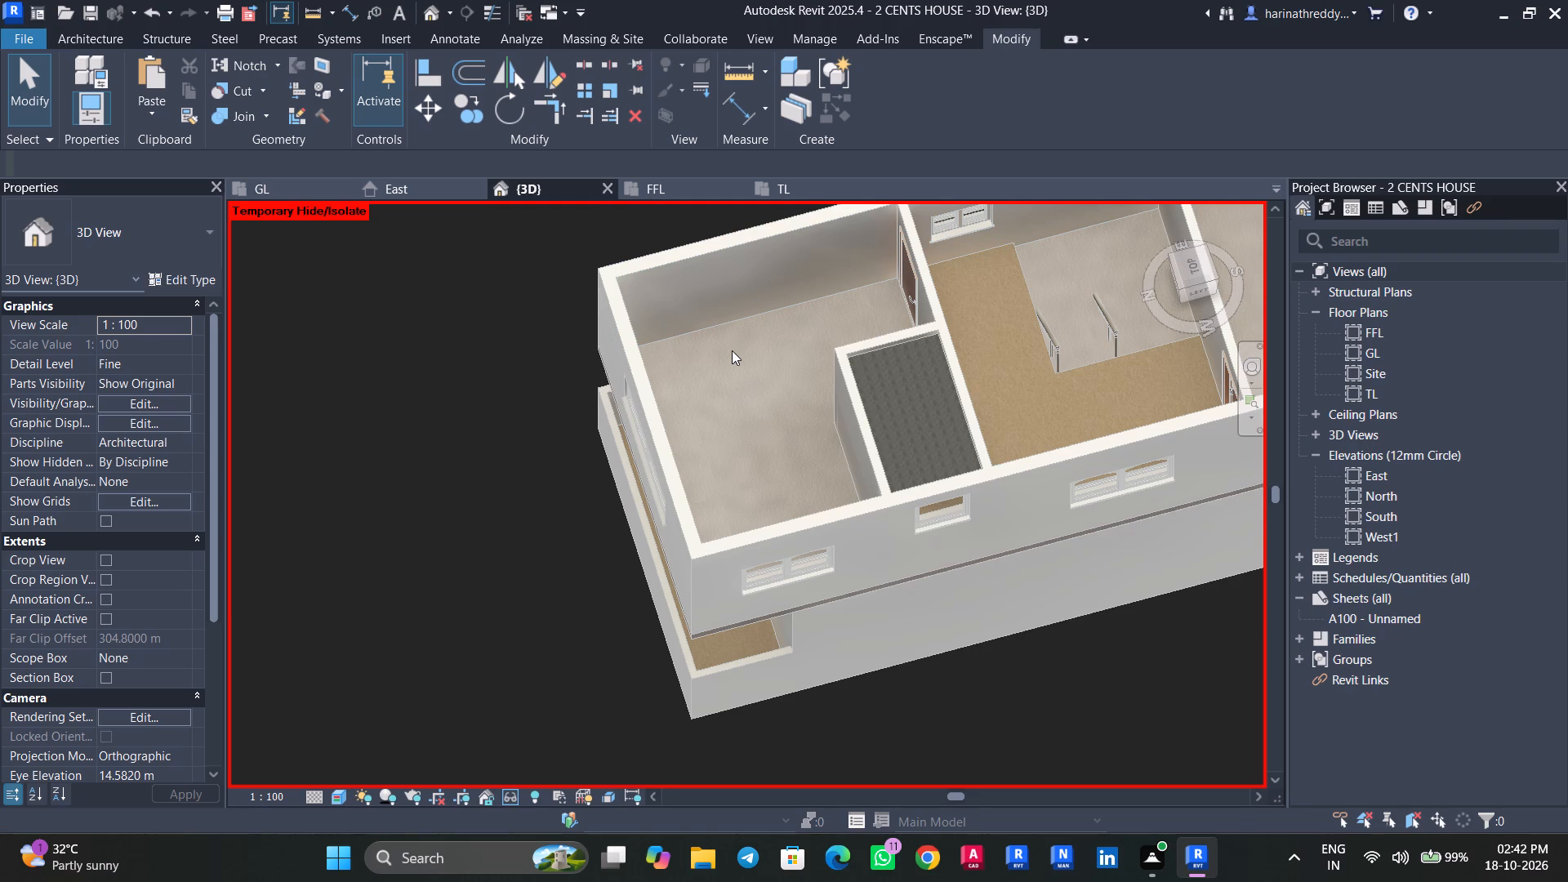
Delete the 1.5 M swept-head window from the south bedroom's balcony wall in the FFL floor plan.
scroll(694, 412, down, 8)
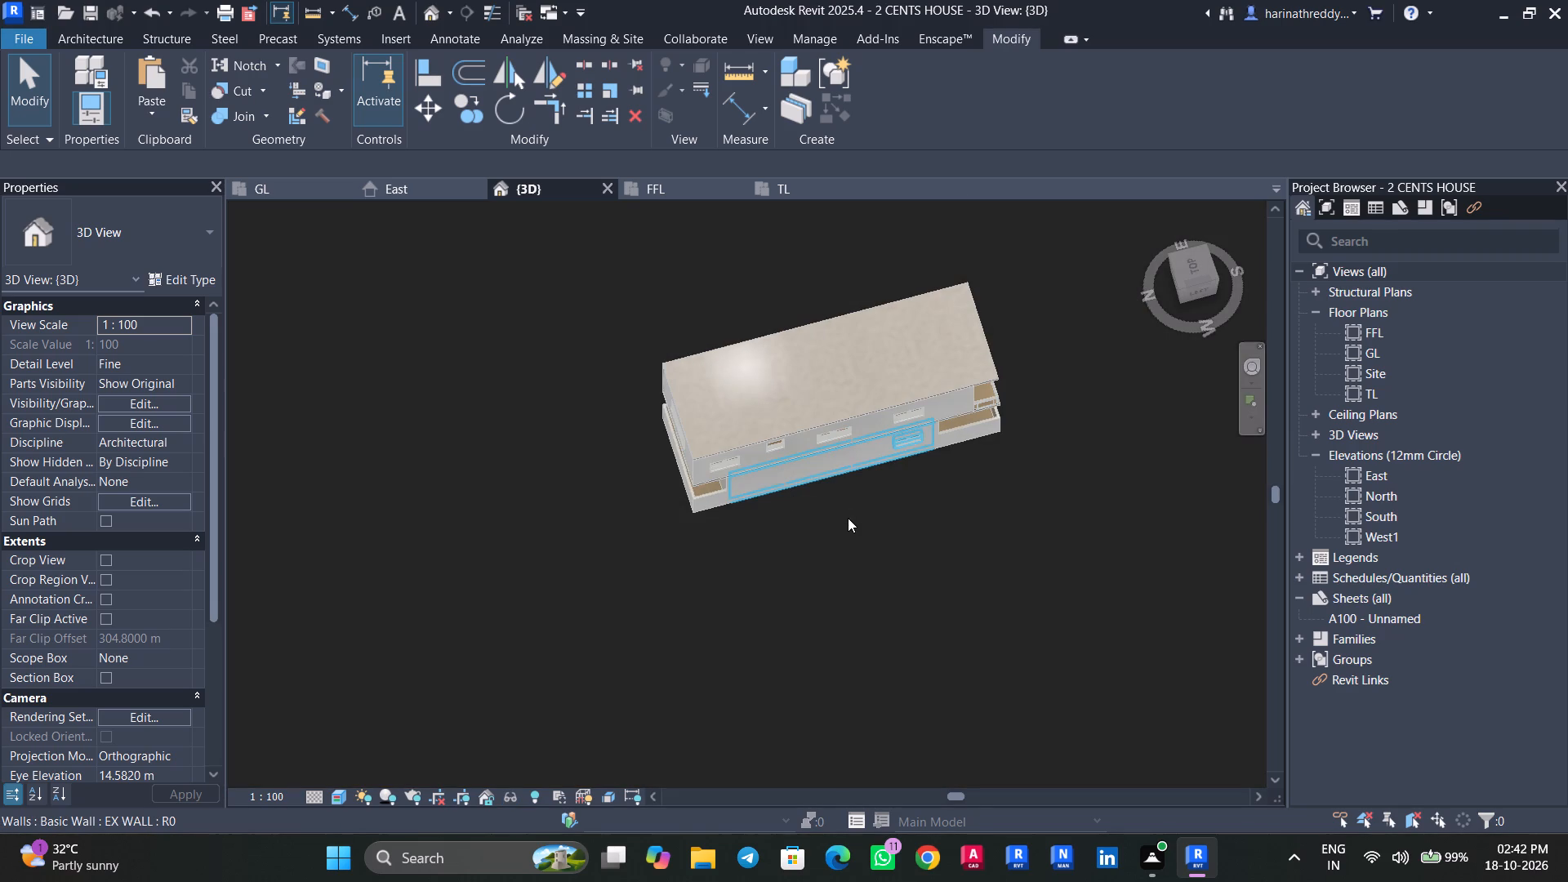
shift+middle_drag(862, 541, 855, 231)
scroll(931, 448, up, 4)
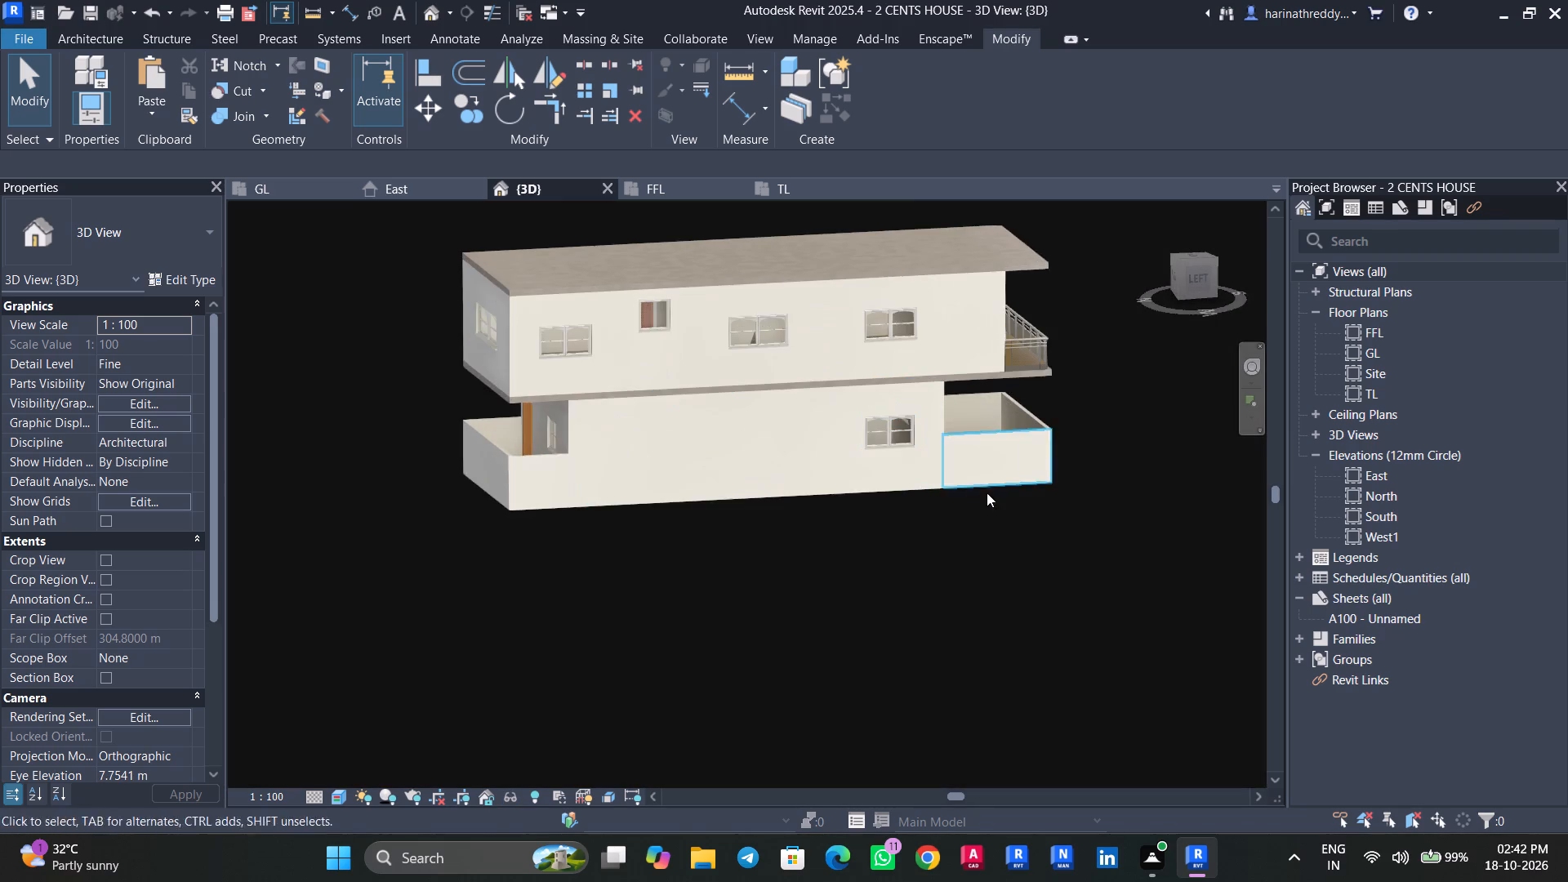
shift+middle_drag(1111, 574, 901, 553)
scroll(872, 309, up, 10)
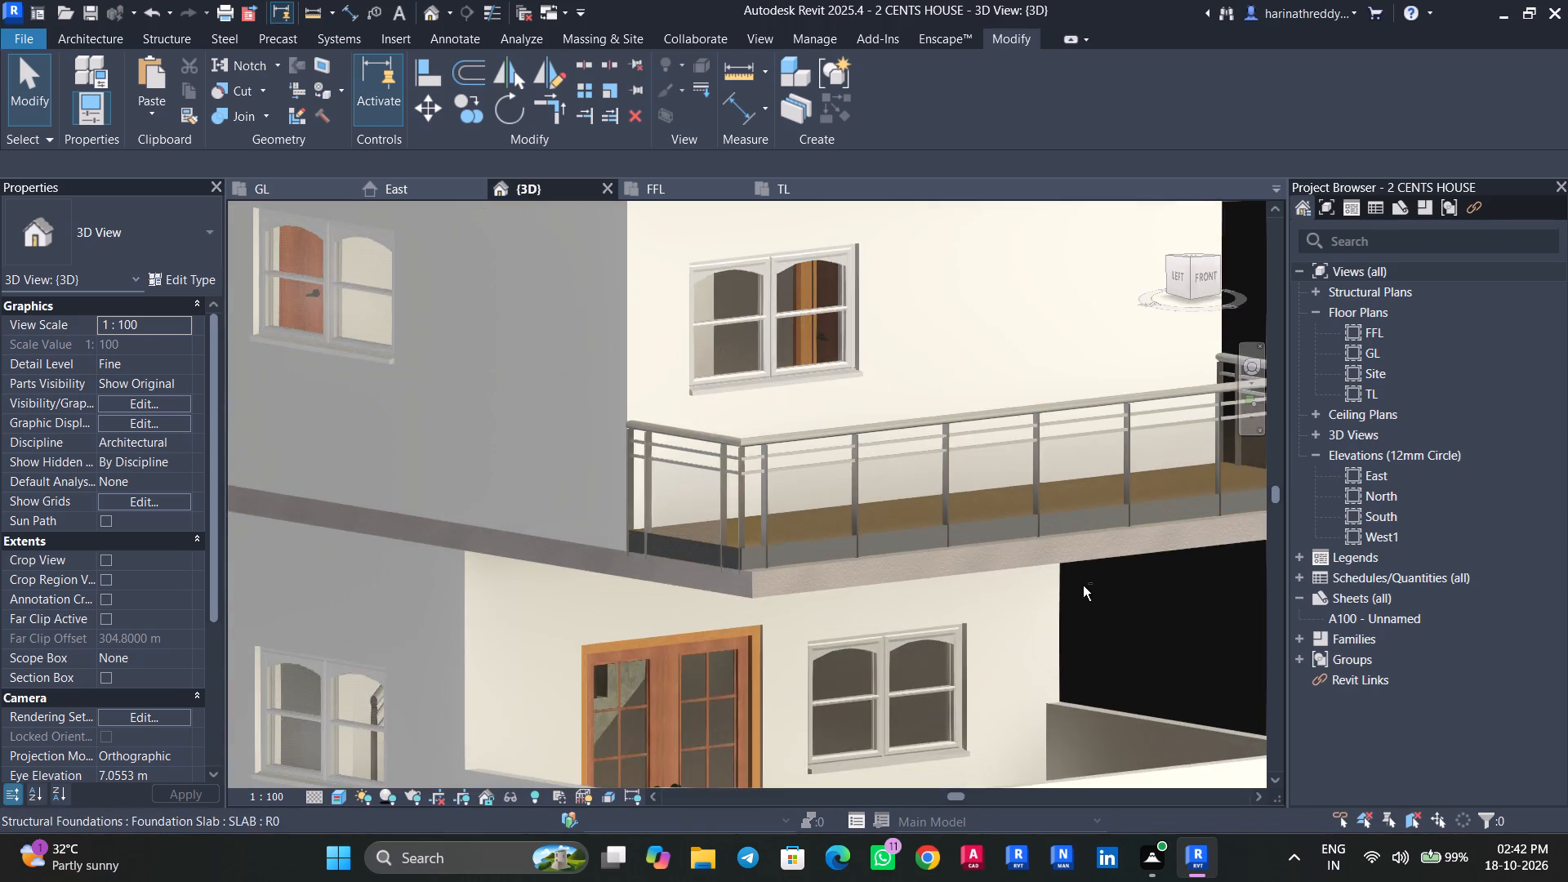
shift+middle_drag(1080, 586, 1002, 632)
scroll(697, 445, down, 5)
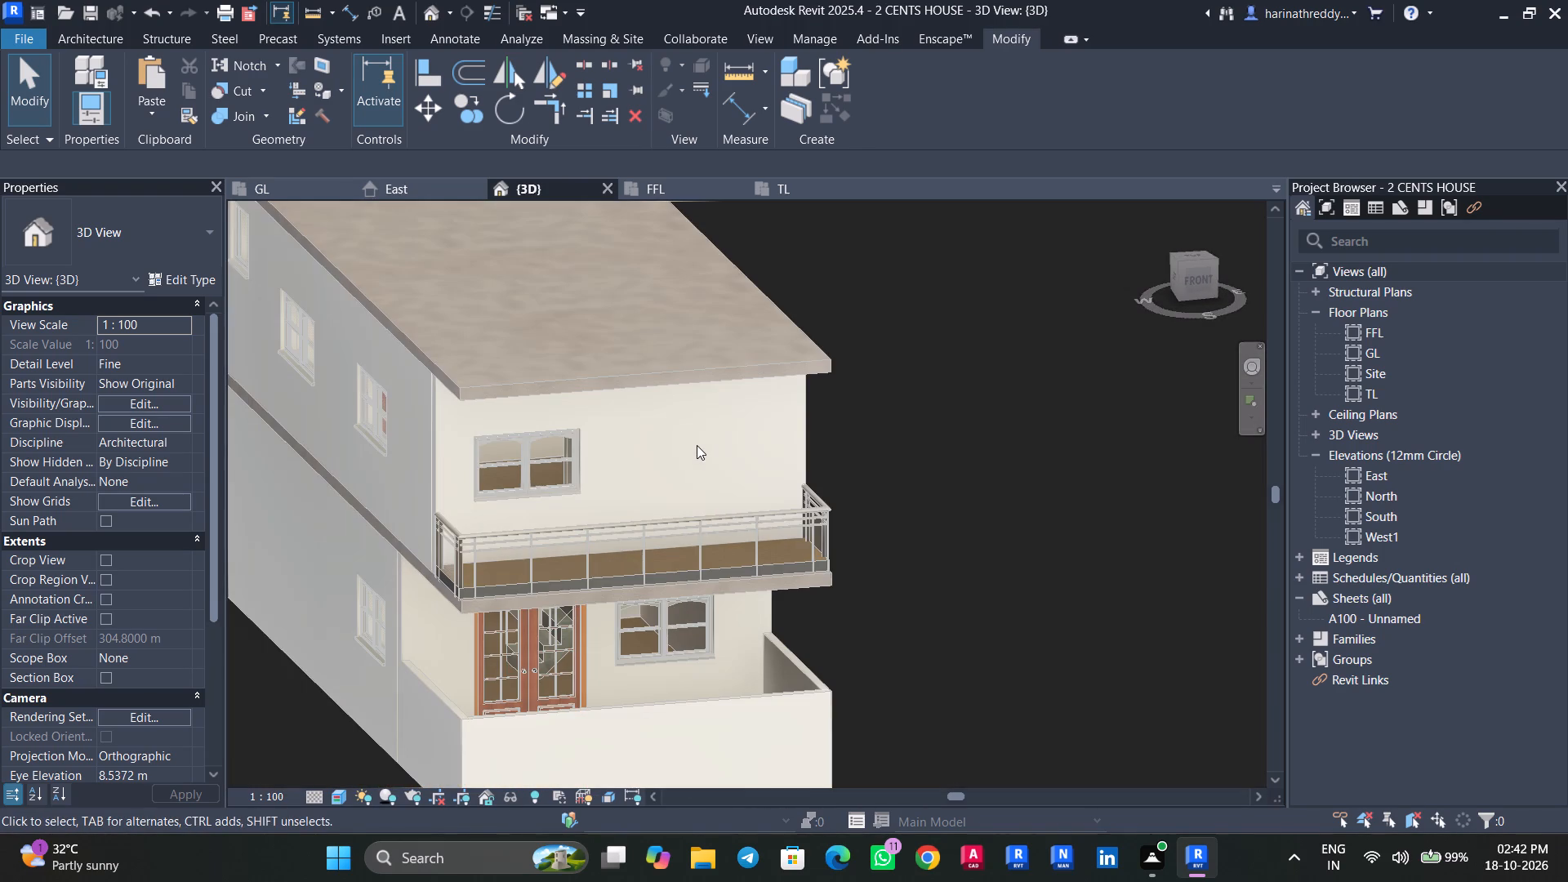
click(673, 187)
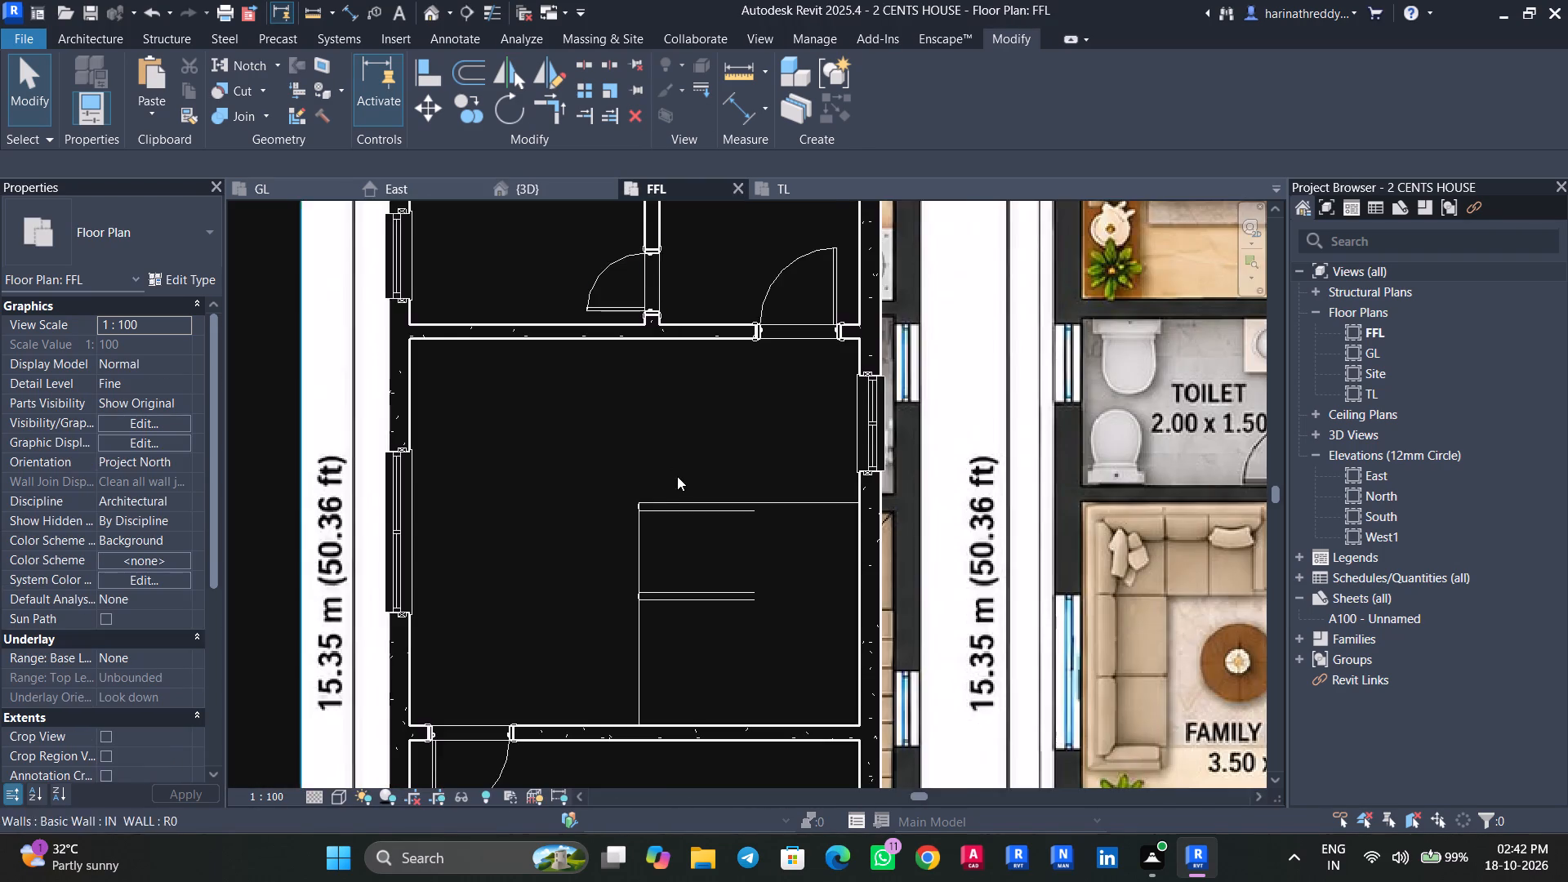
scroll(684, 478, down, 6)
middle_drag(658, 602, 684, 404)
middle_drag(691, 479, 694, 389)
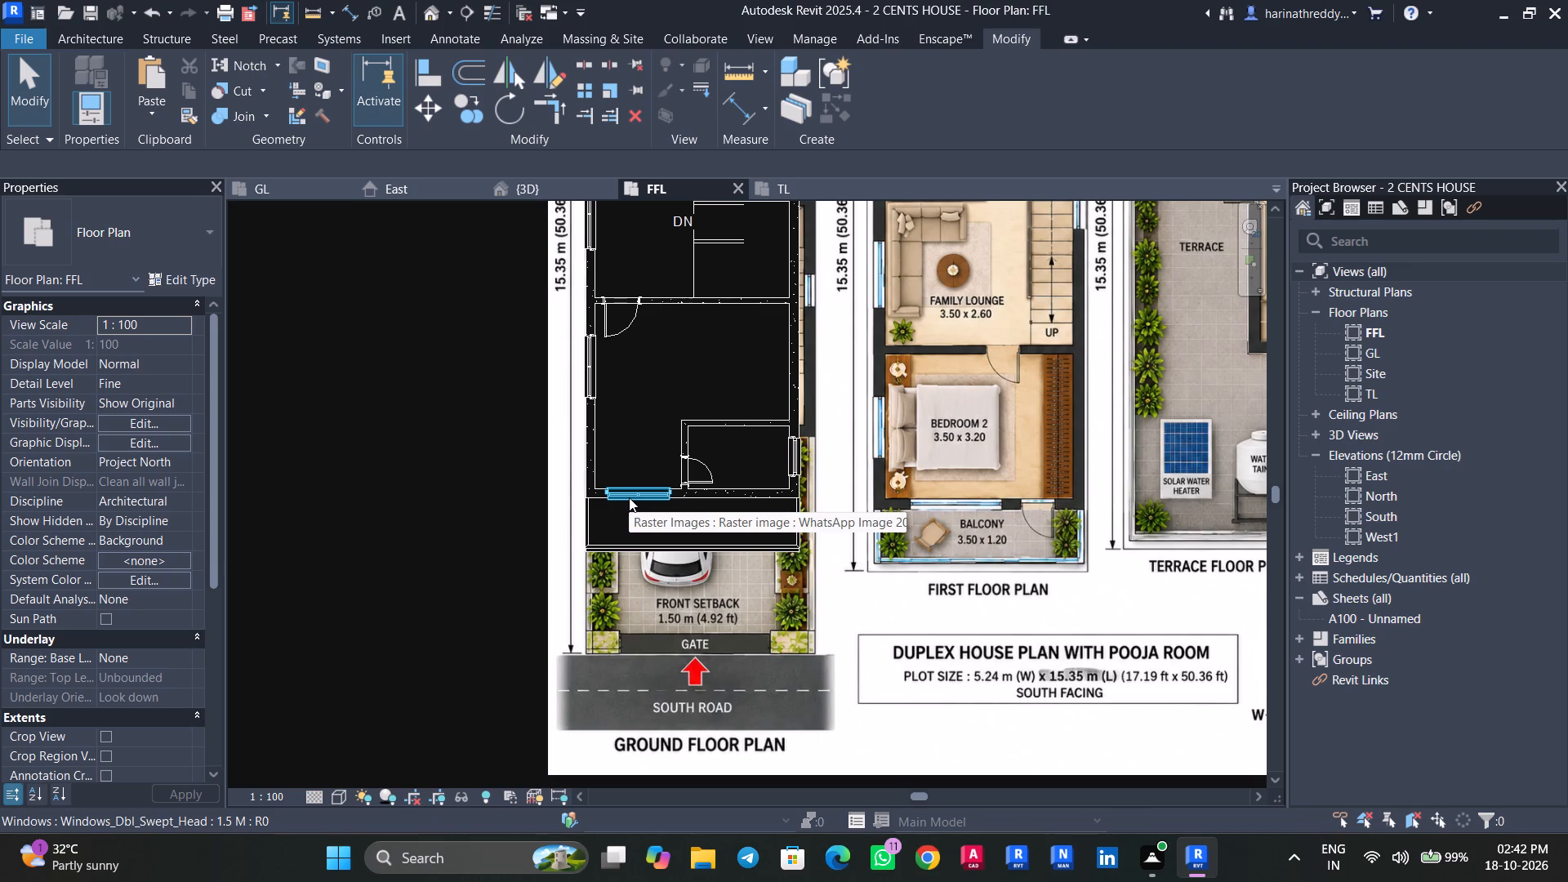
click(629, 497)
scroll(629, 497, up, 4)
middle_drag(629, 497, 622, 571)
scroll(622, 571, down, 4)
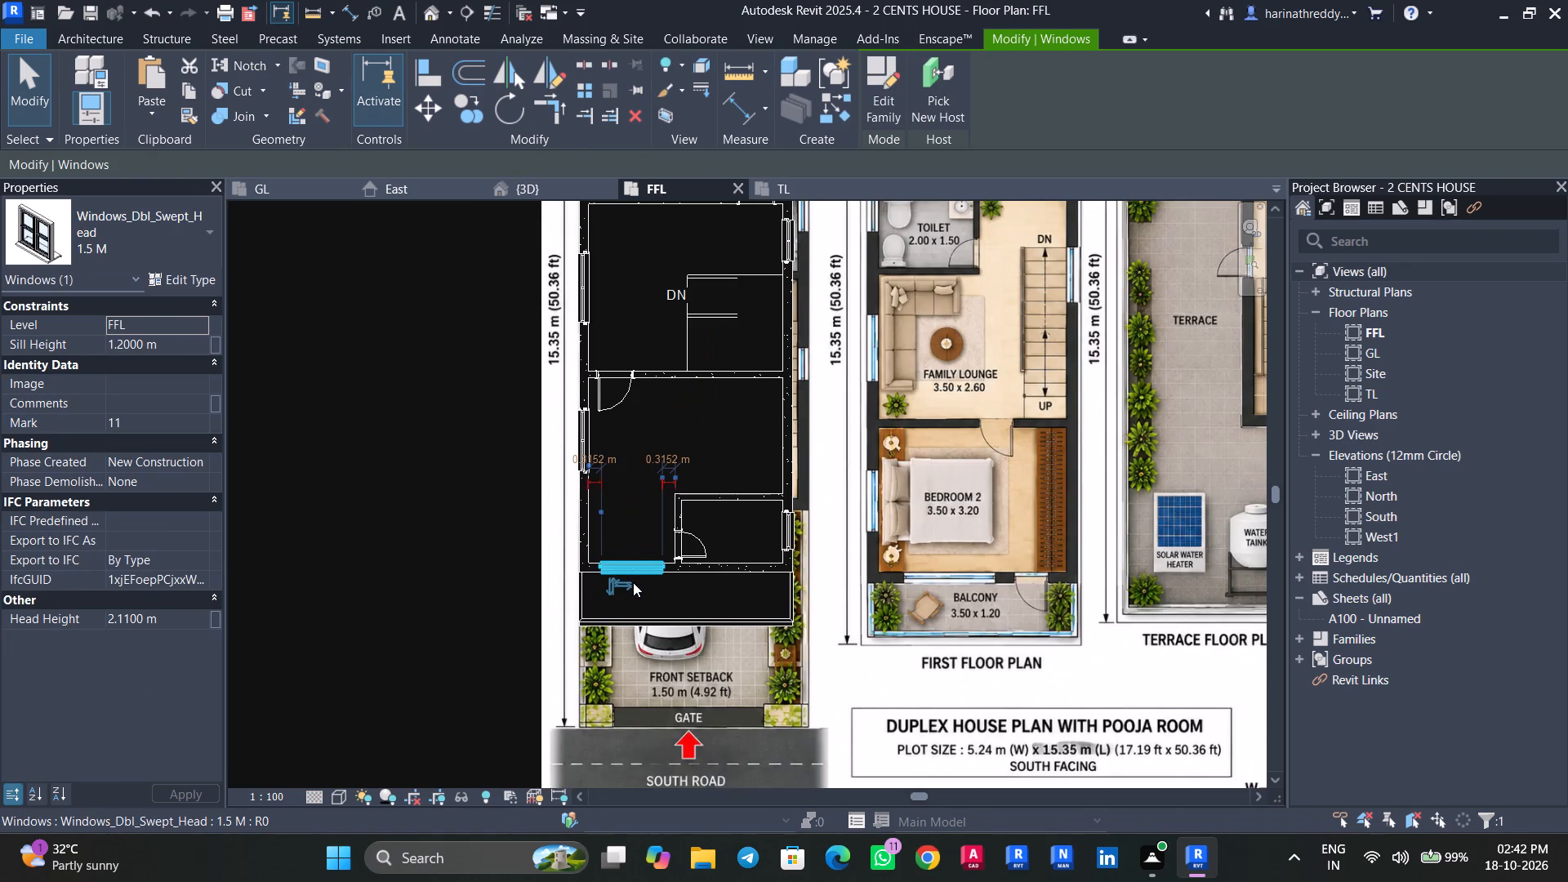
key(Delete)
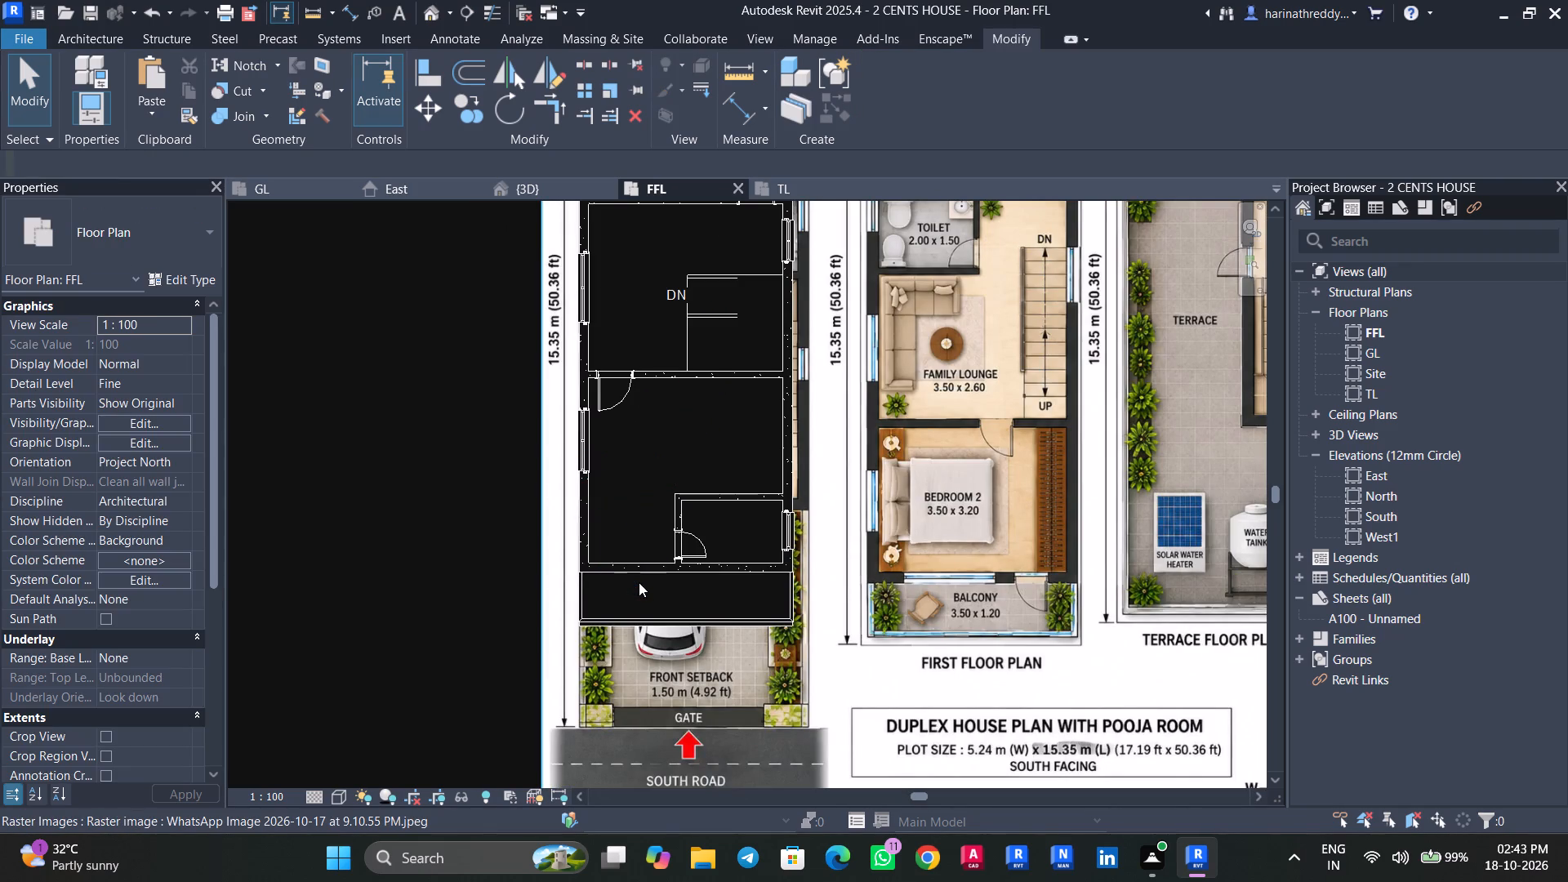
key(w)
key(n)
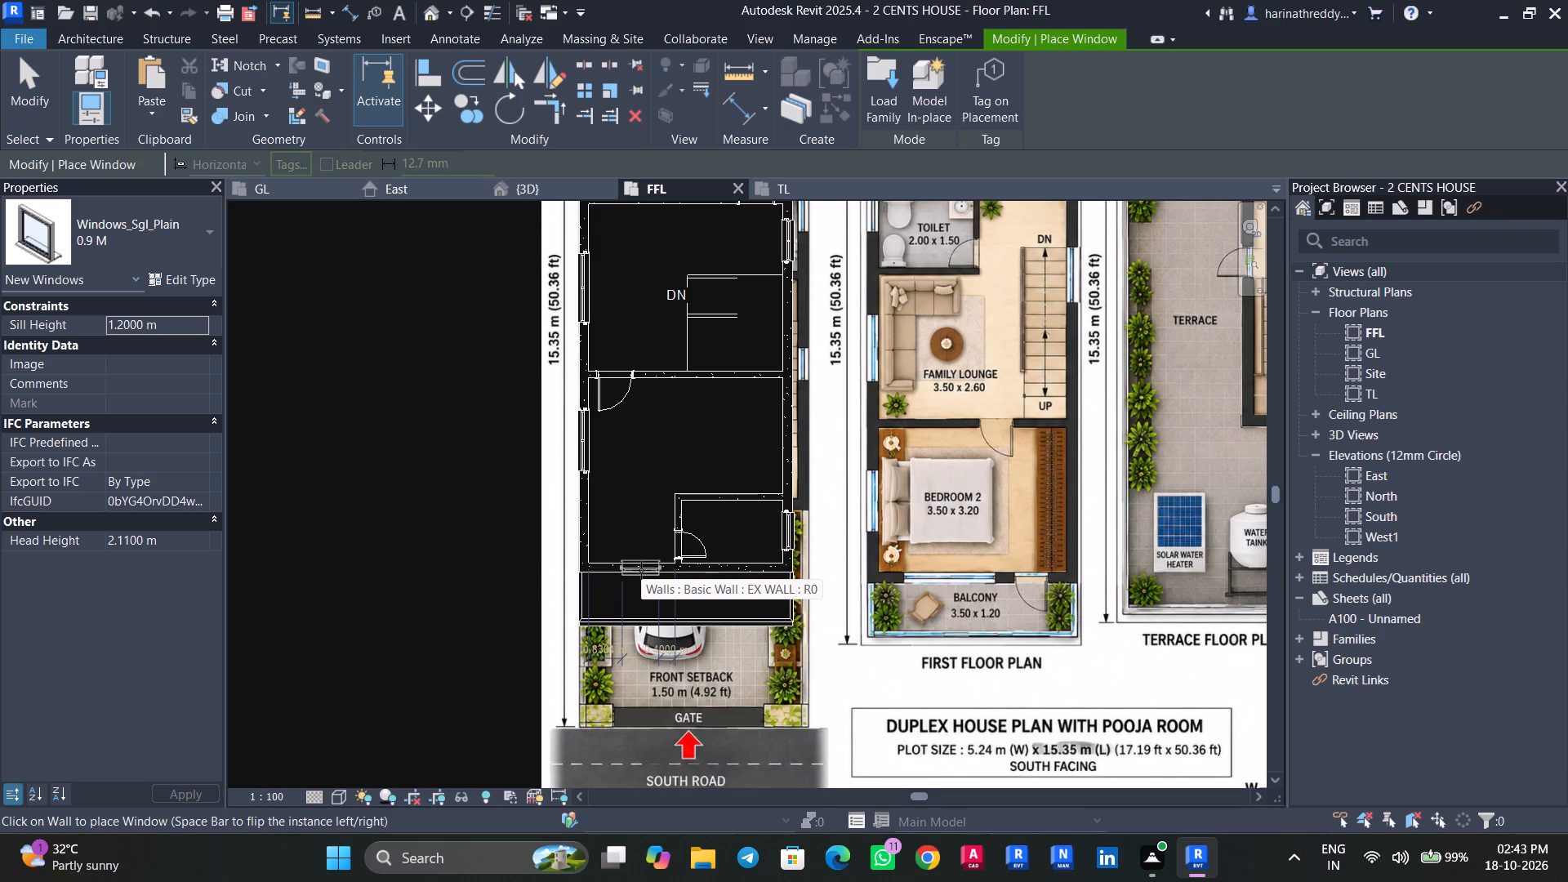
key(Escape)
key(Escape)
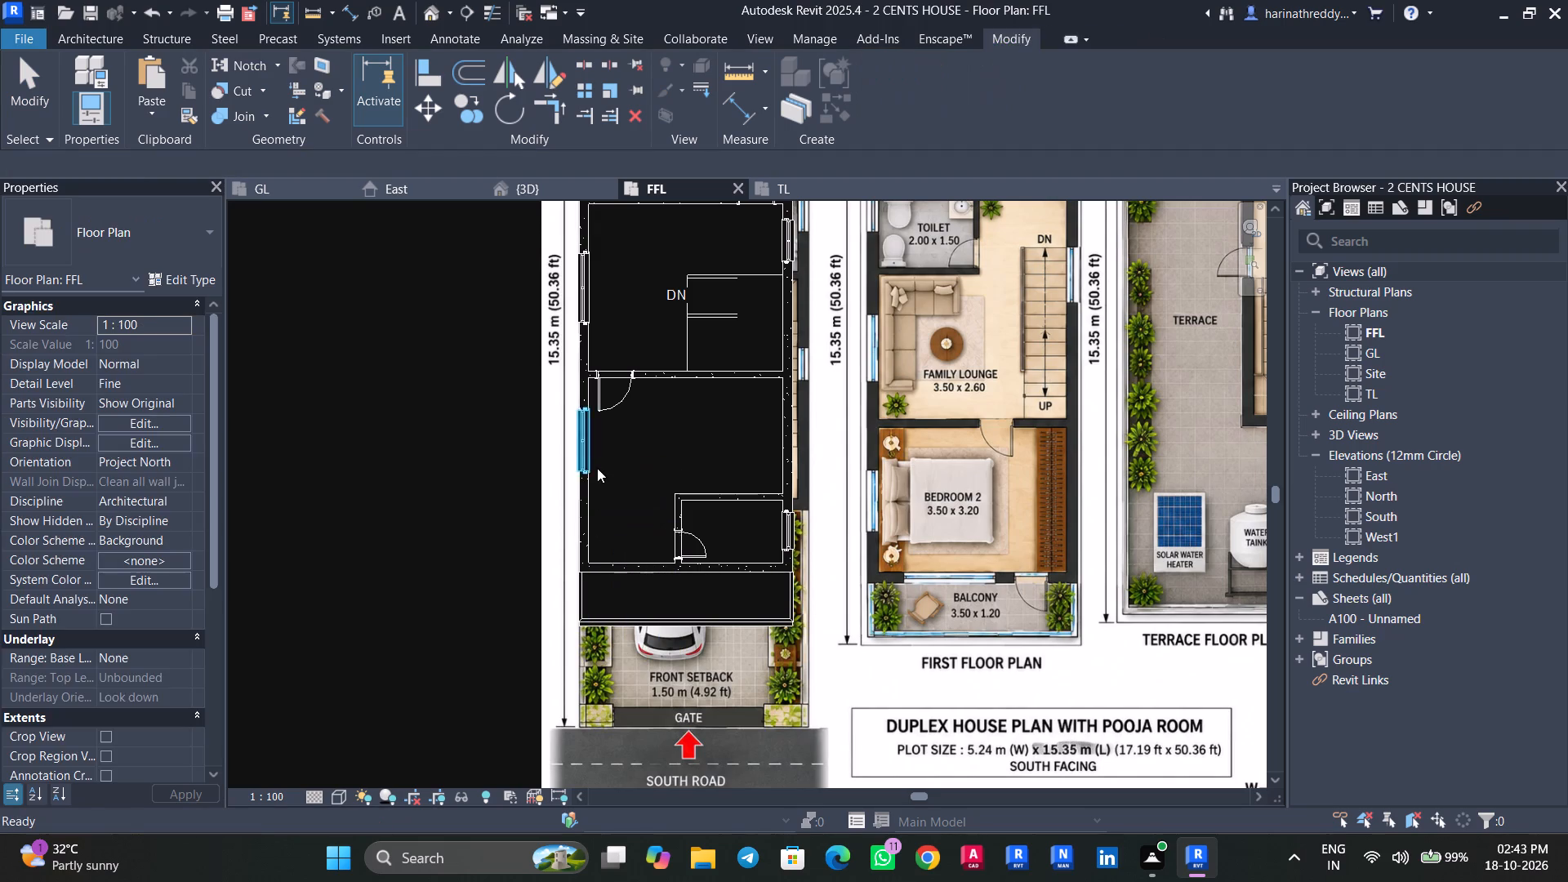
Change the south bedroom's west-wall window to the Windows_Dbl_Swept_Head 2.3 M type.
click(591, 461)
click(75, 220)
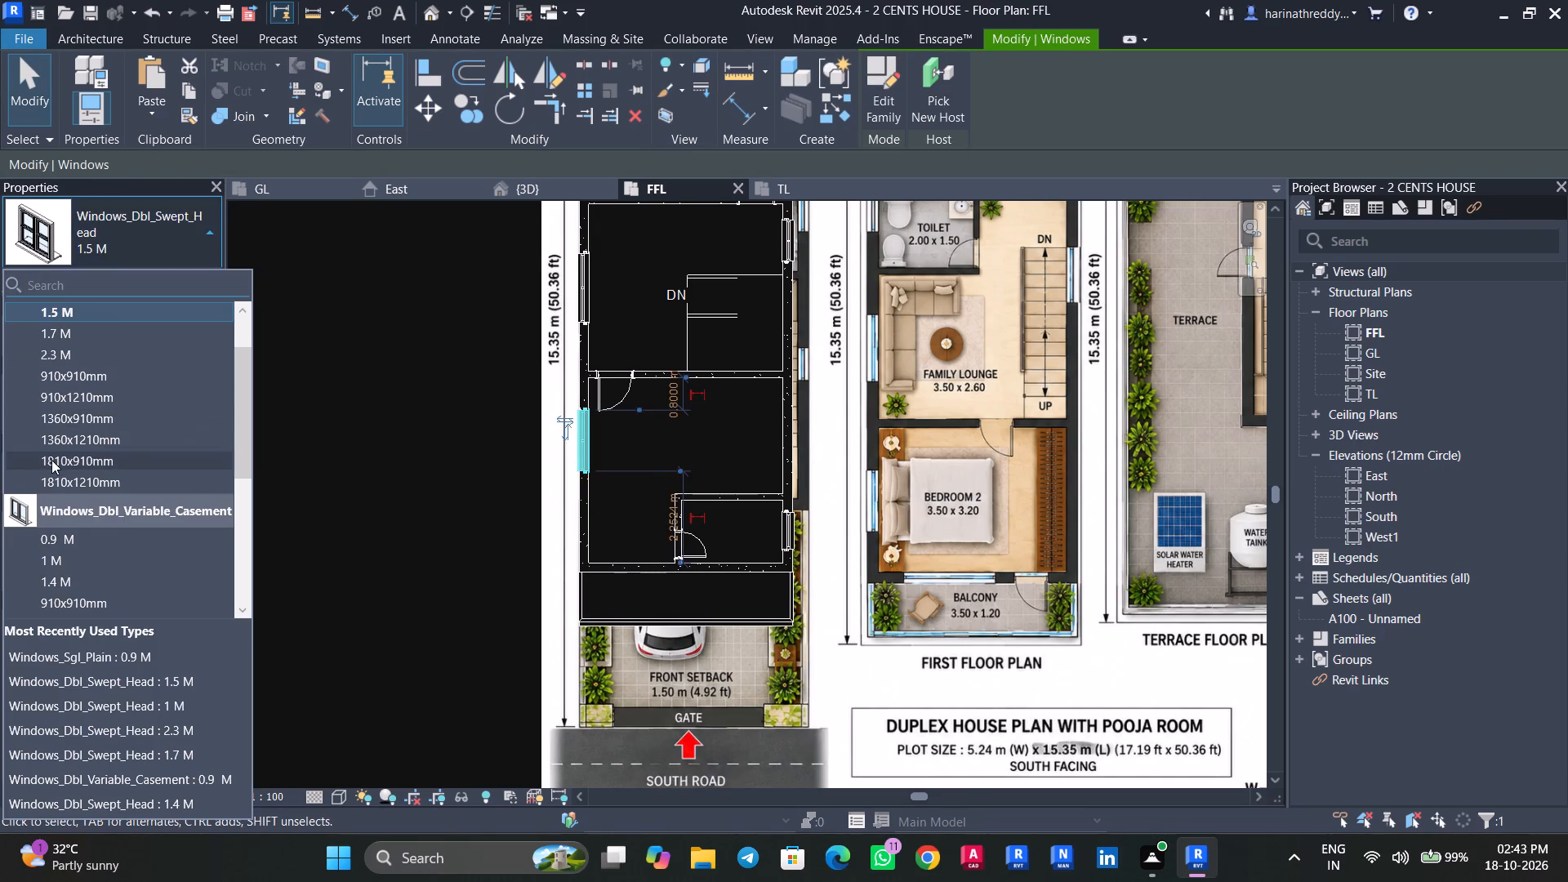
click(62, 356)
key(Escape)
key(Escape)
Shift the 2.3 M window southward until its edge sits 0.9 m from the bedroom's north wall.
click(588, 448)
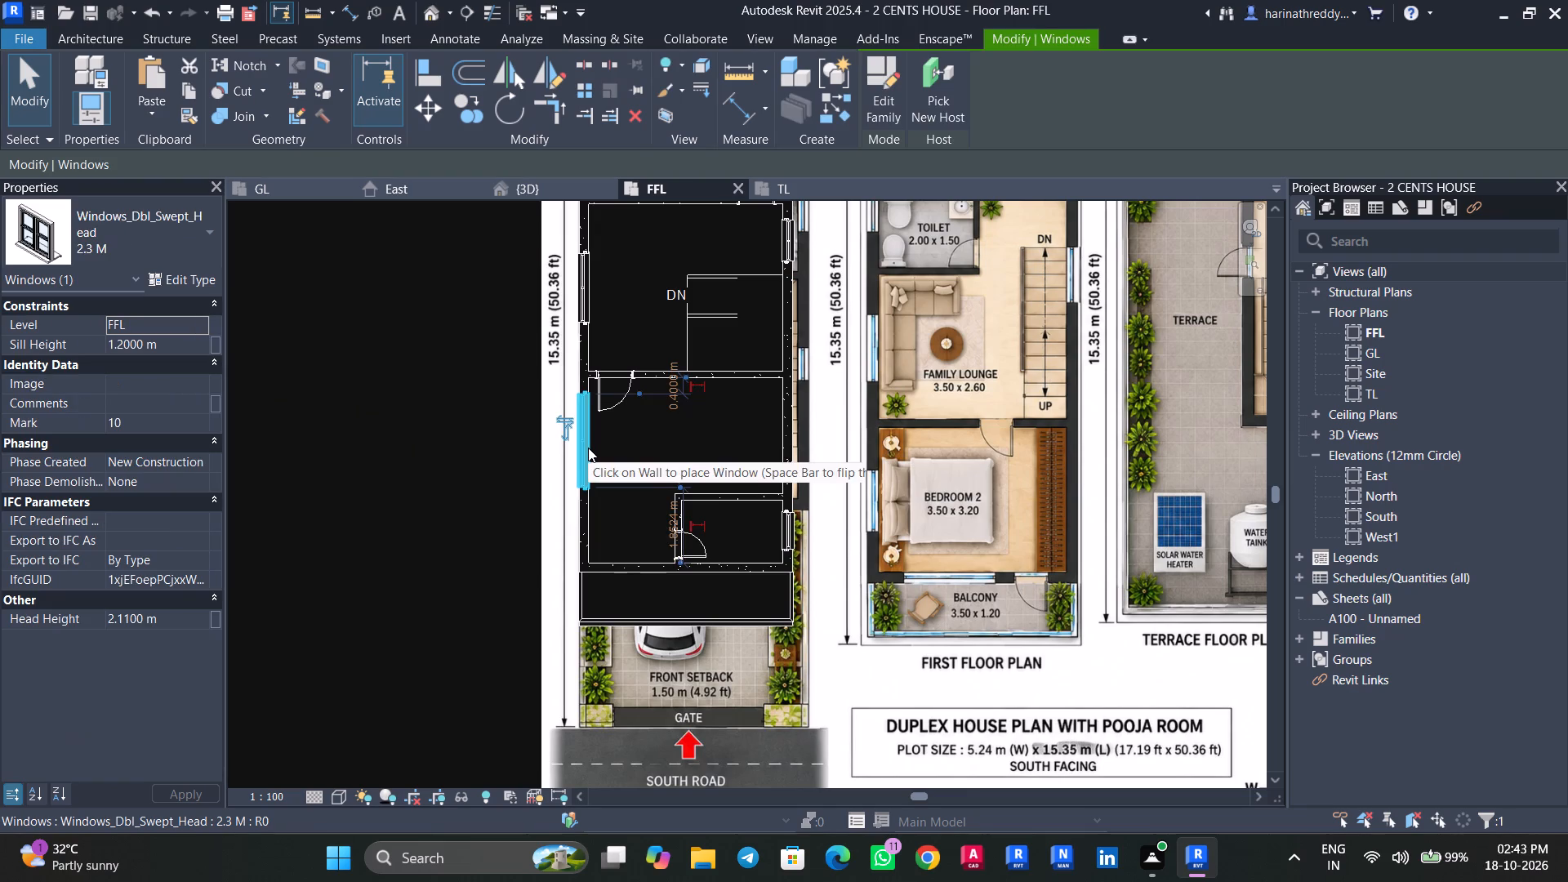
key(Down)
key(Down)
key(Down)
key(Down)
key(Down)
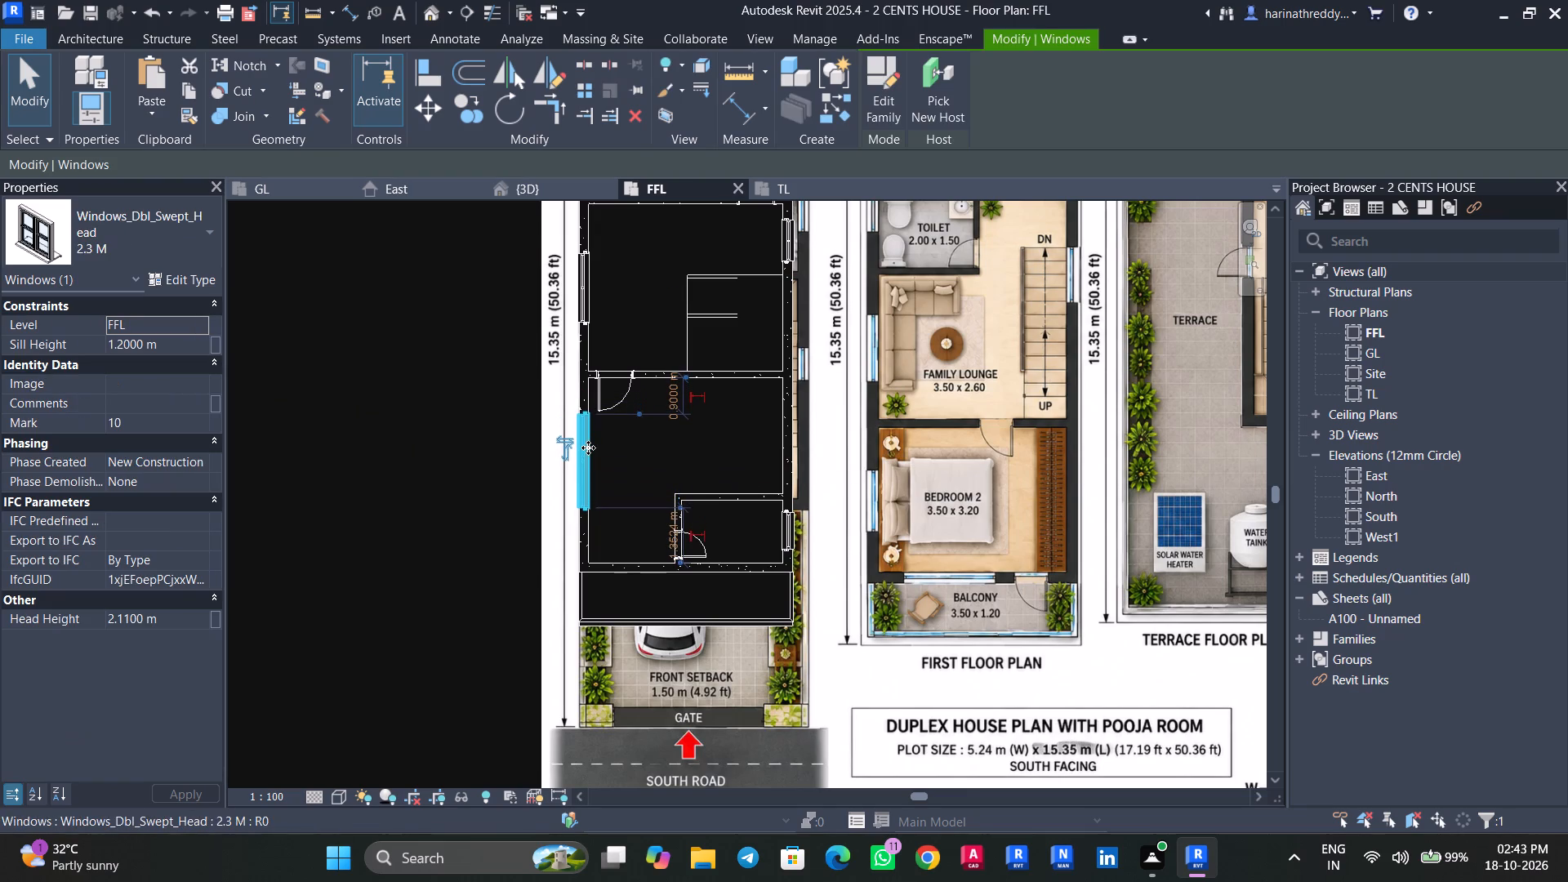
key(Escape)
key(Escape)
scroll(635, 433, up, 4)
click(562, 445)
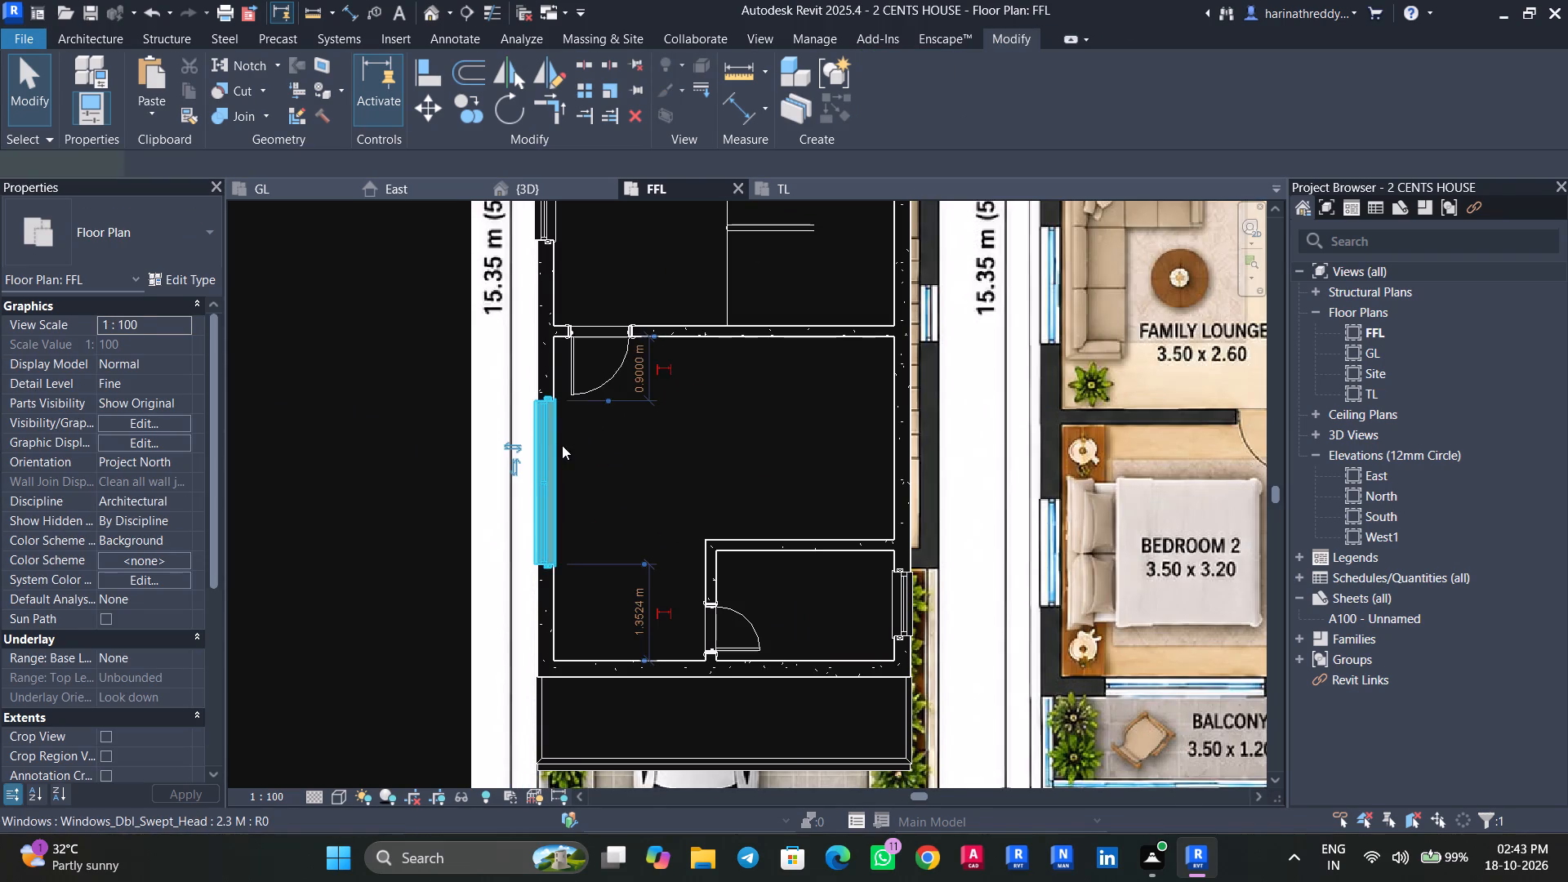
scroll(635, 467, down, 3)
middle_click(635, 467)
key(Escape)
Place a Doors_IntSgl_1 0.9M door in the south bedroom's balcony wall, about 0.2 m from the west wall, swinging onto the balcony.
scroll(588, 460, up, 6)
middle_drag(717, 434, 652, 664)
scroll(649, 644, down, 6)
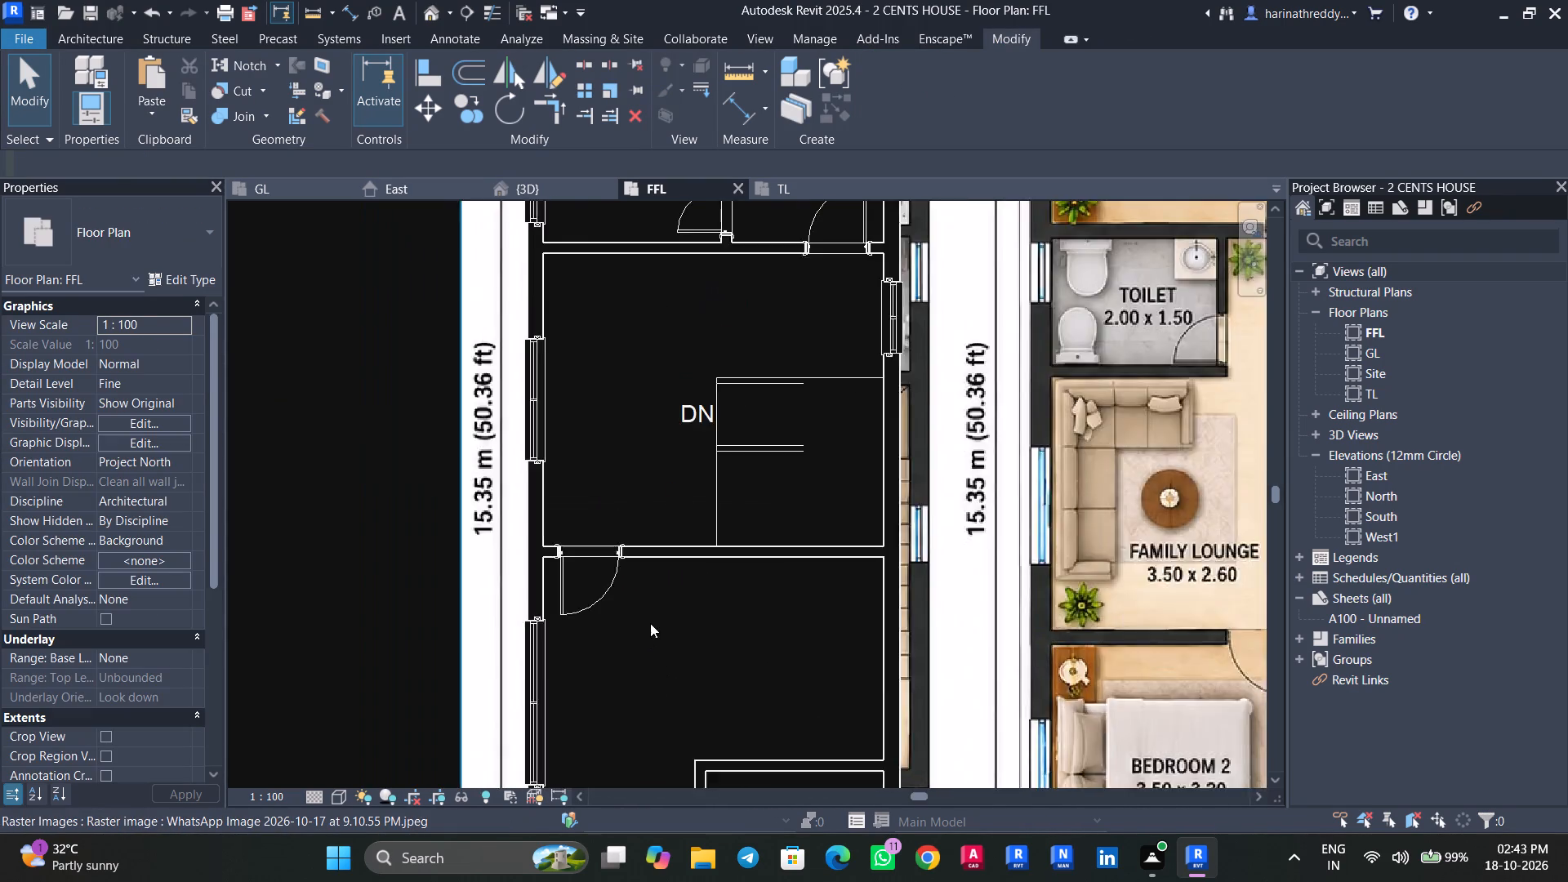
scroll(650, 623, down, 3)
middle_drag(656, 587, 653, 441)
scroll(597, 544, up, 5)
middle_drag(657, 588, 649, 502)
text(DR)
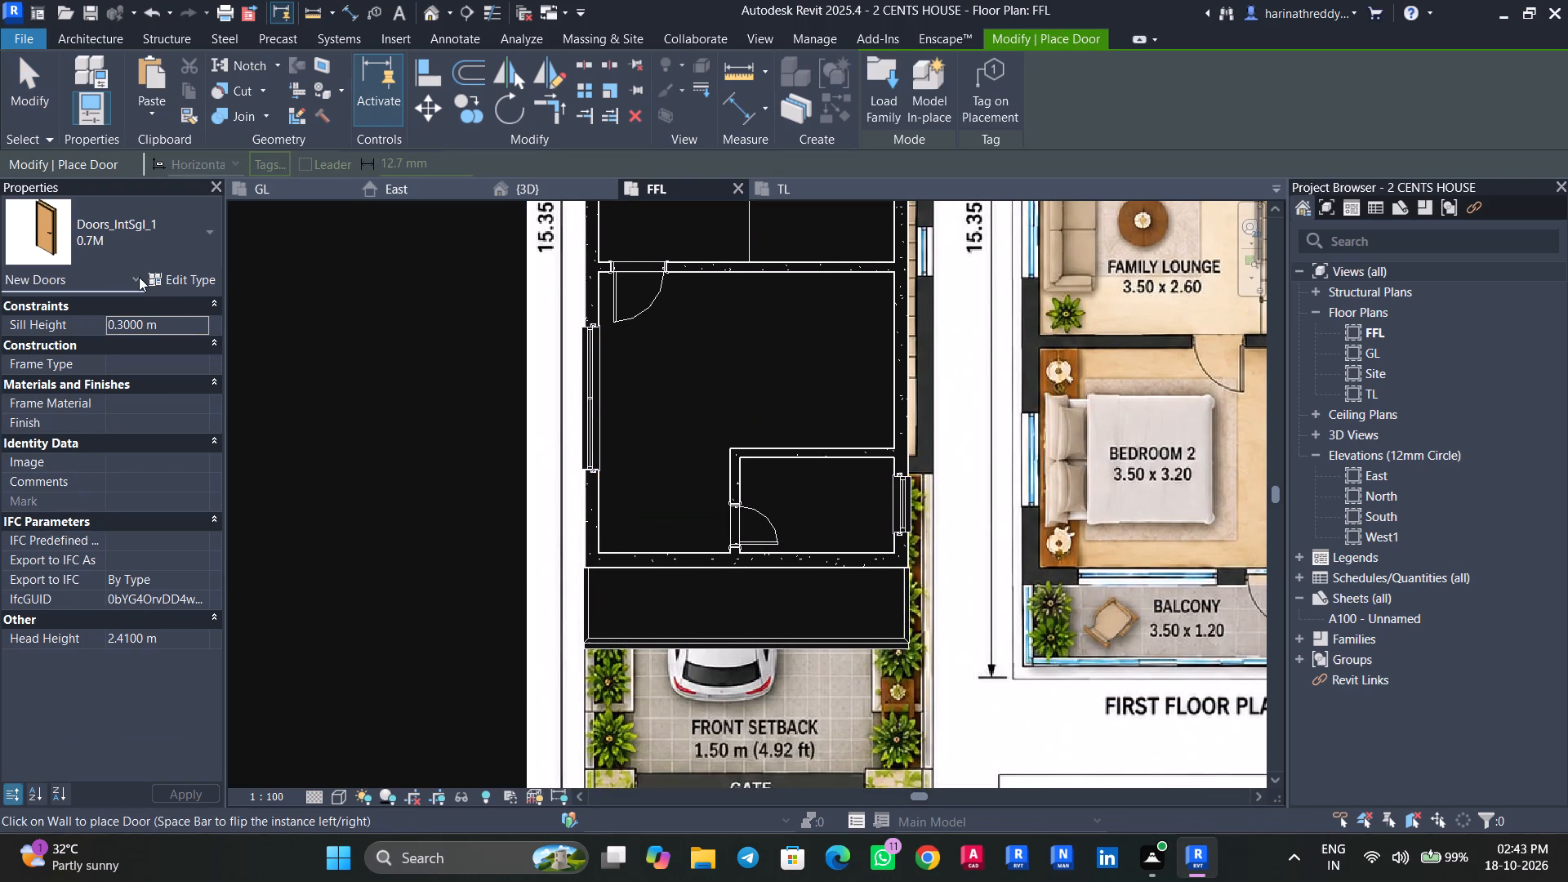
click(82, 235)
click(66, 532)
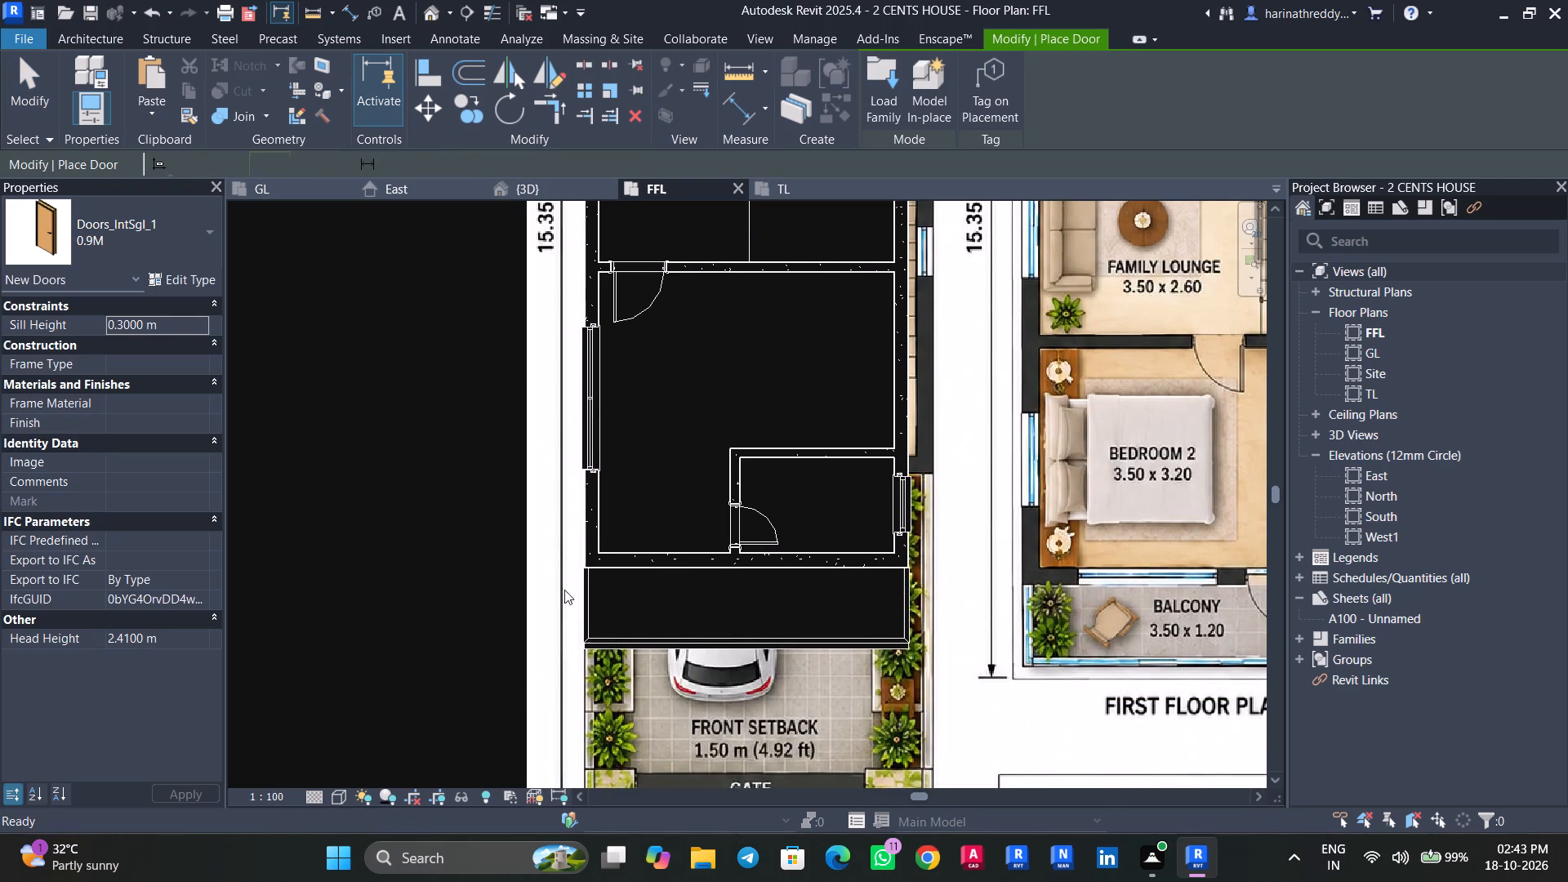
scroll(640, 552, up, 3)
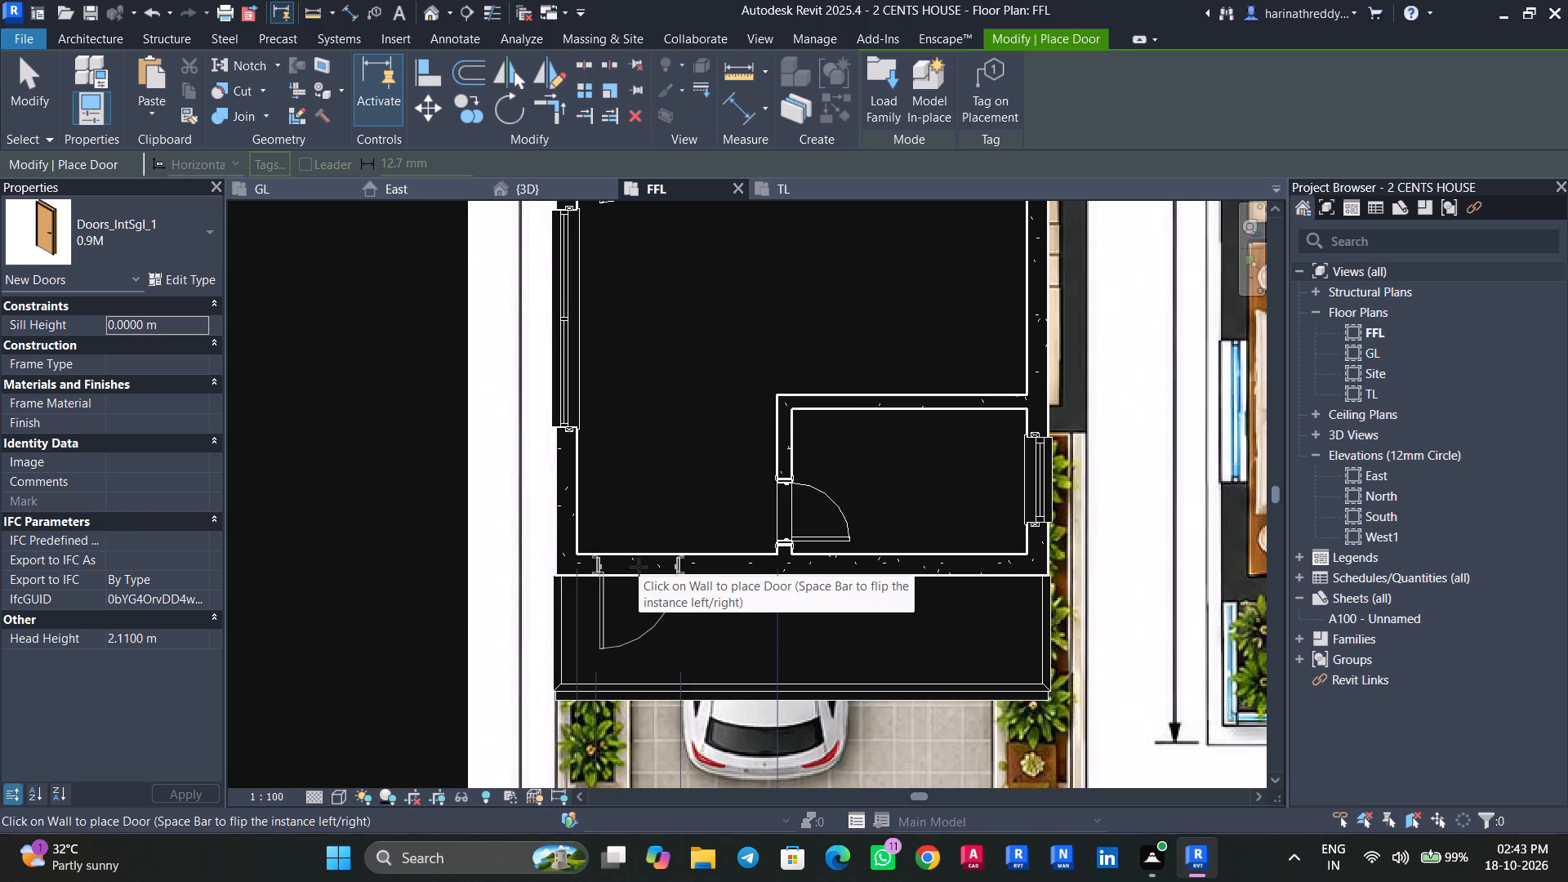
click(639, 567)
key(Escape)
key(Escape)
key(Escape)
Set the new 0.9M balcony door's sill height to 330 mm from FFL.
click(604, 614)
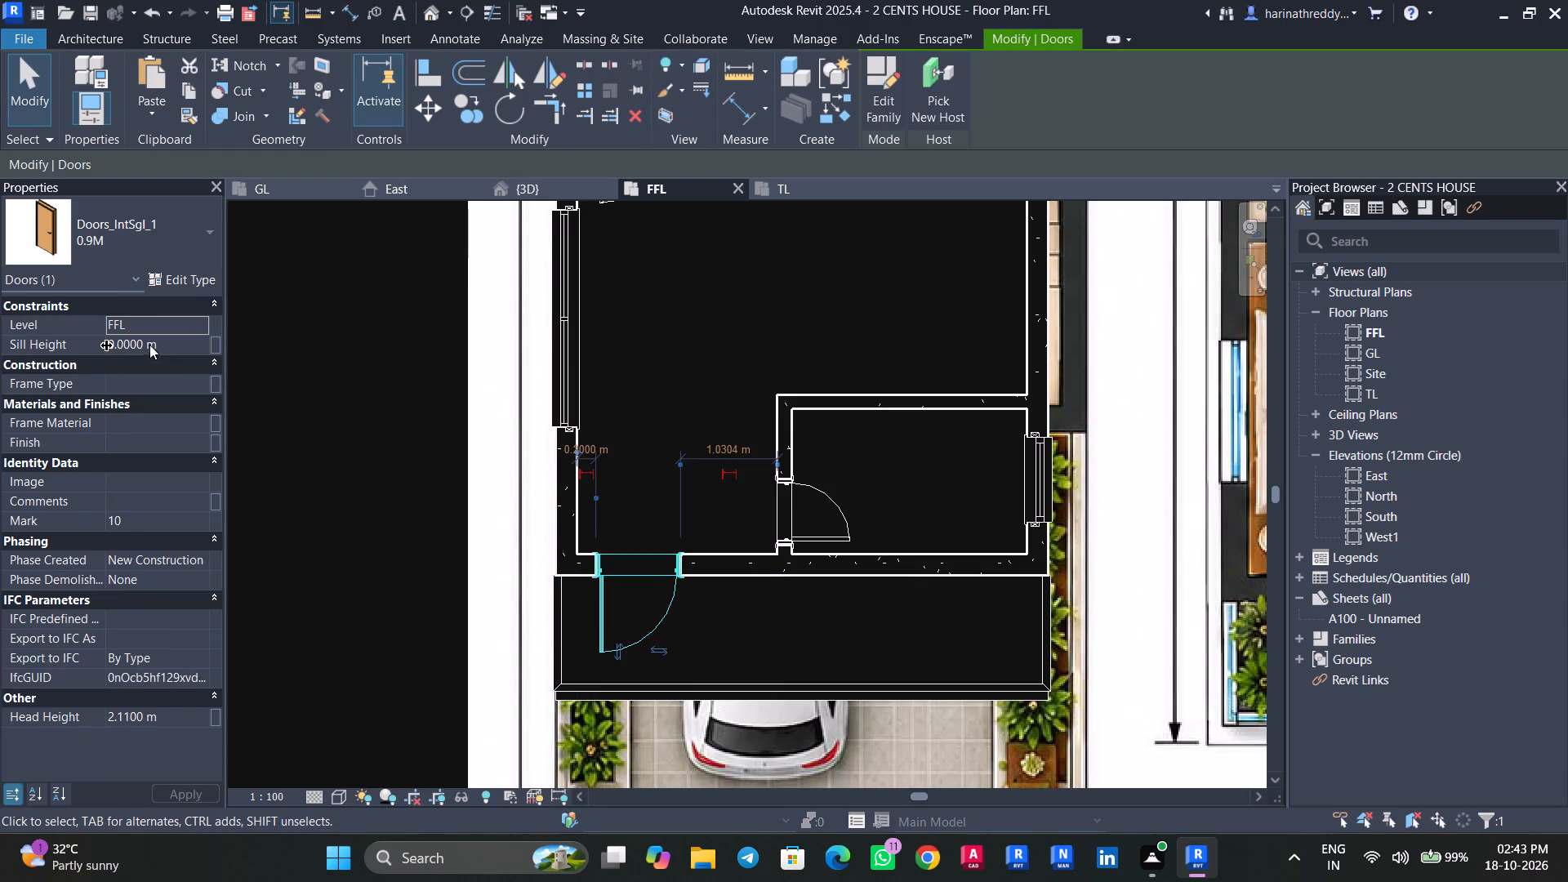
click(170, 340)
text(330)
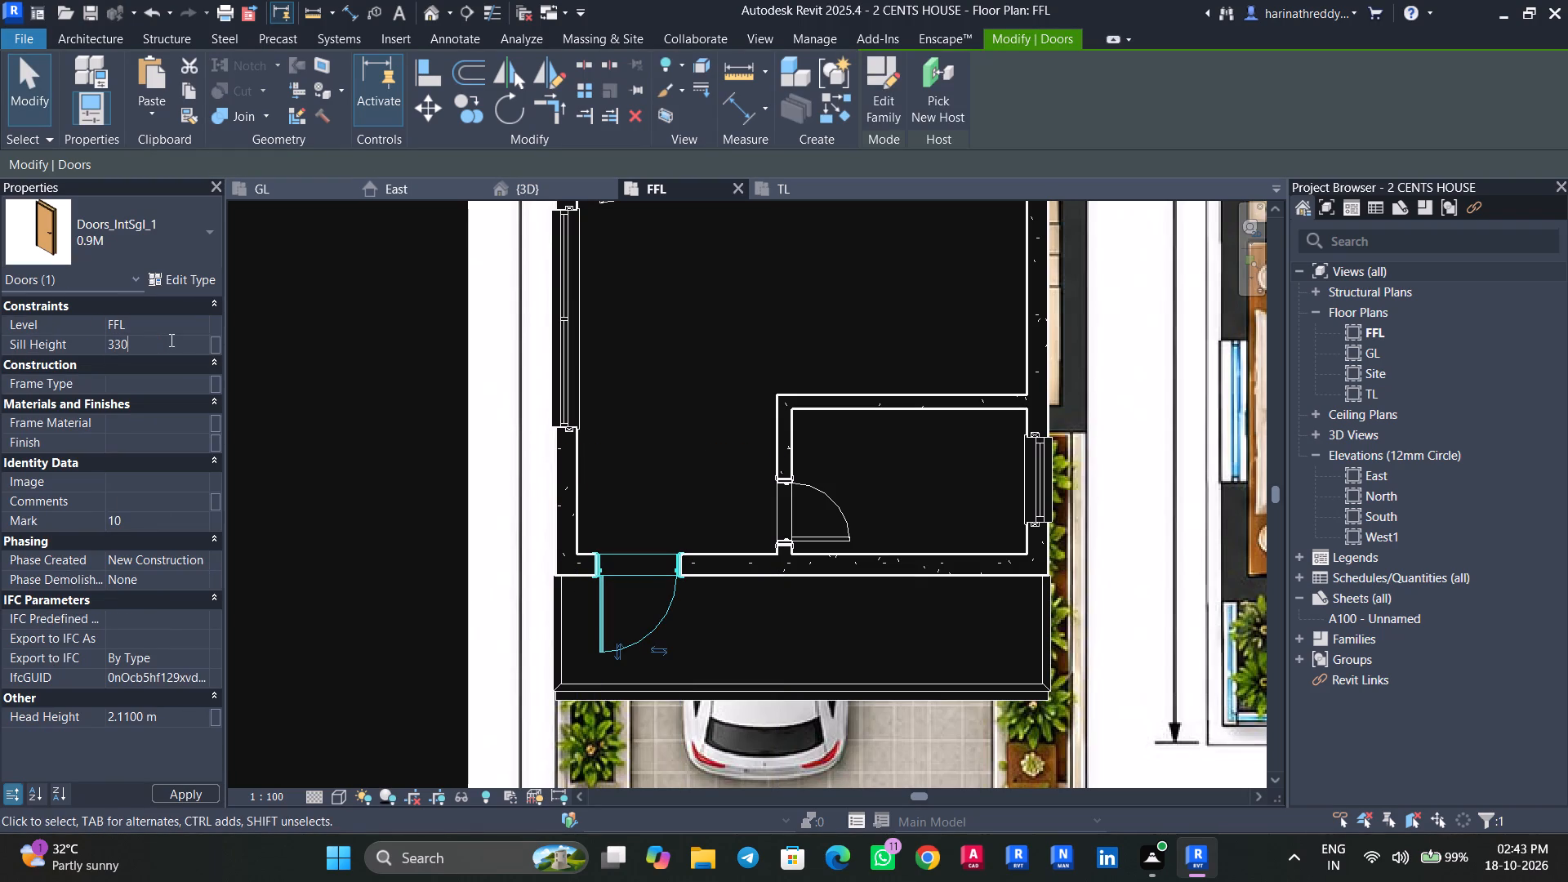
text(MM)
key(Return)
key(Escape)
key(Escape)
Examine in 3D how the new balcony door meets the balcony floor and railing.
click(521, 200)
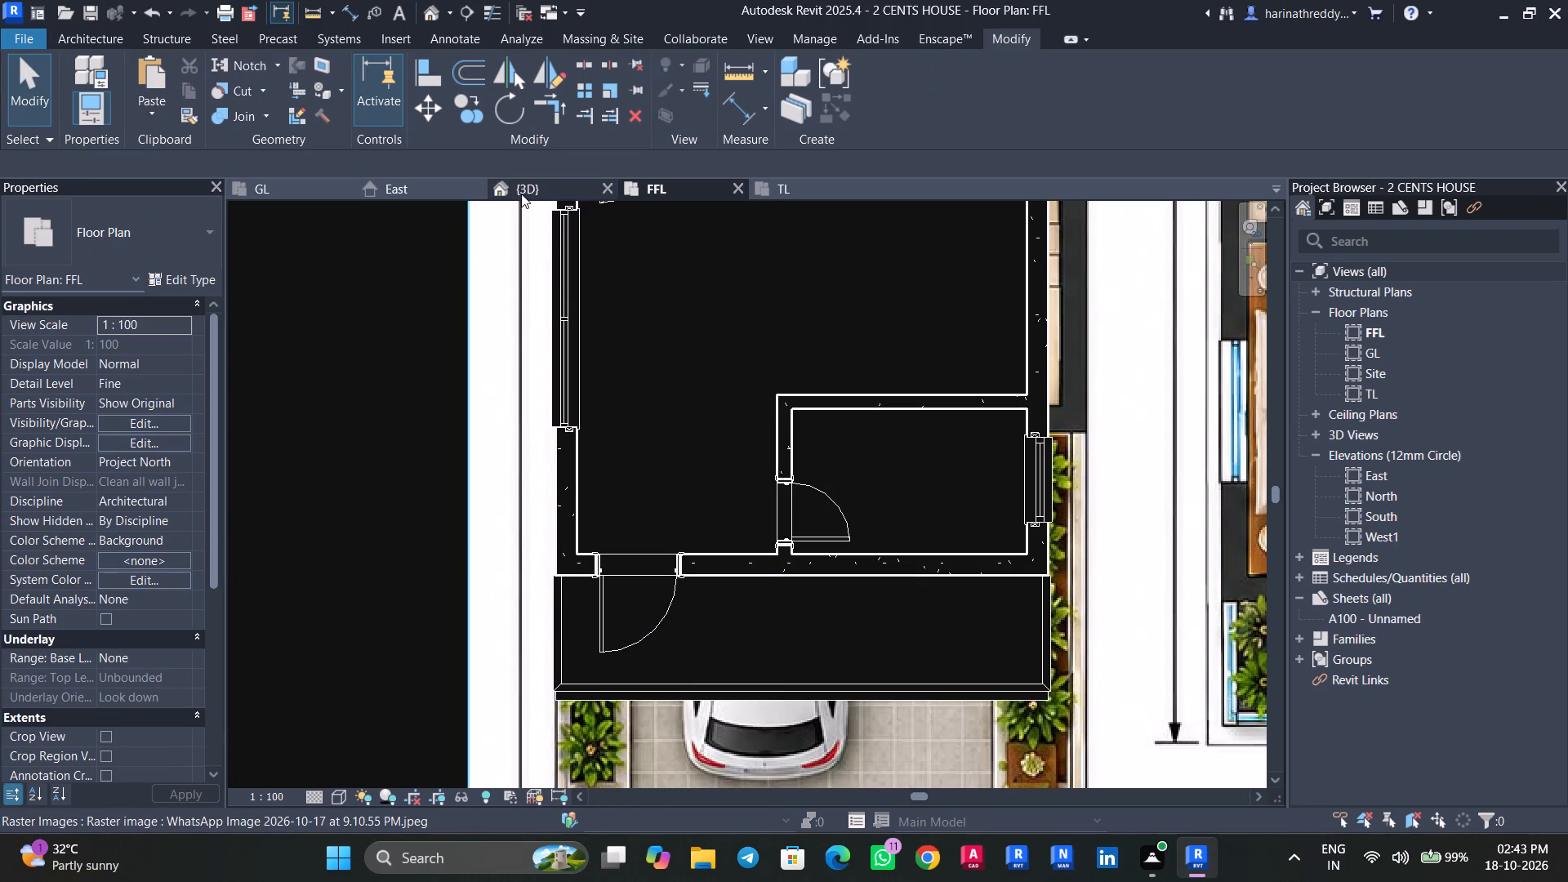
click(521, 194)
shift+middle_drag(756, 606, 697, 588)
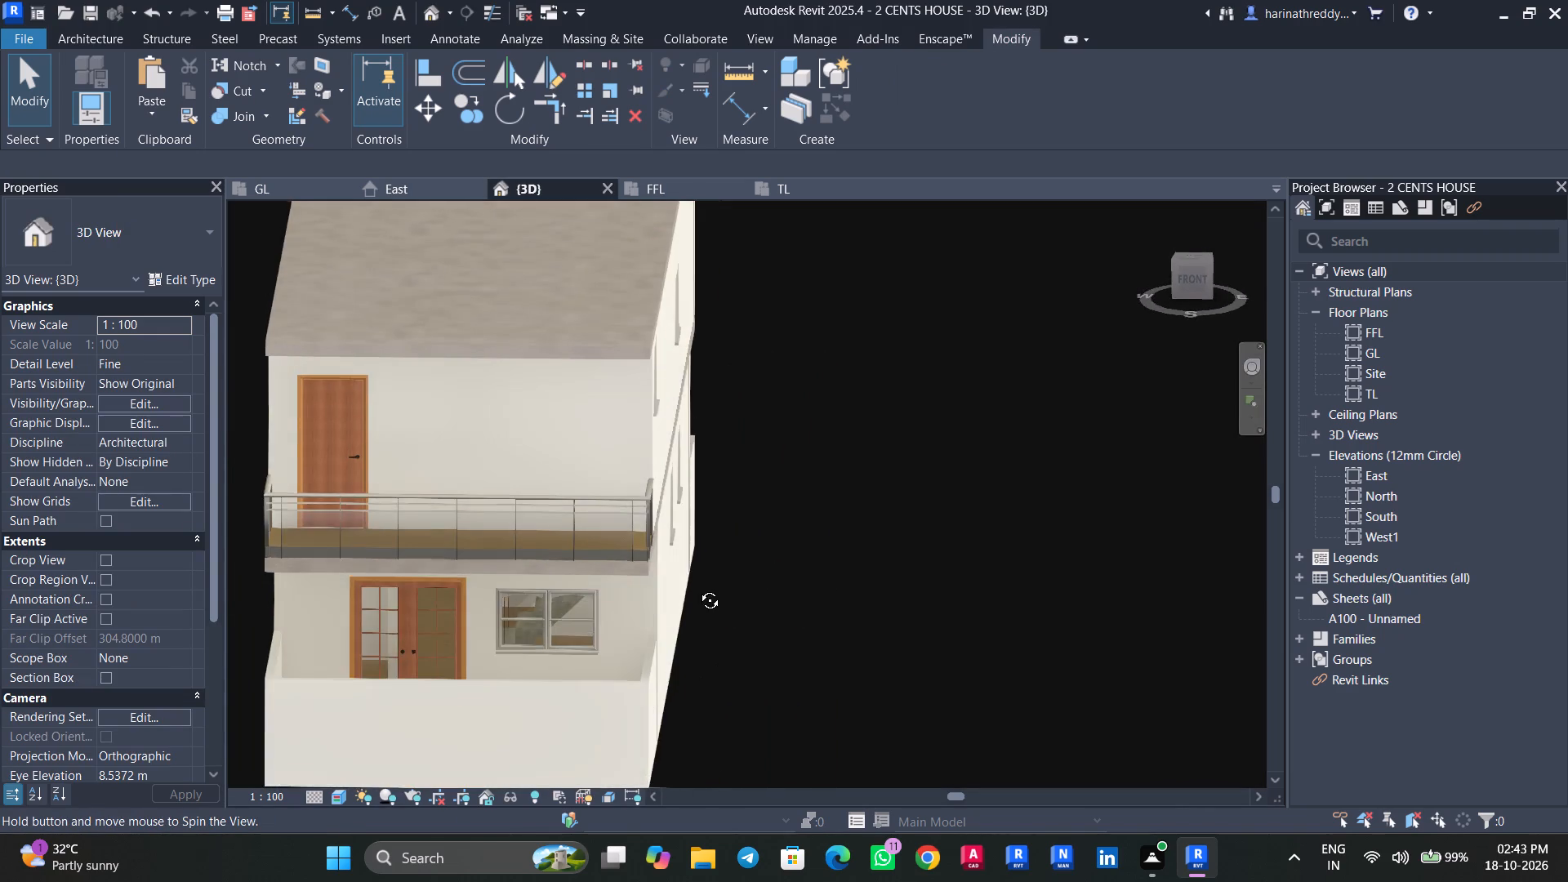
shift+middle_drag(697, 588, 739, 647)
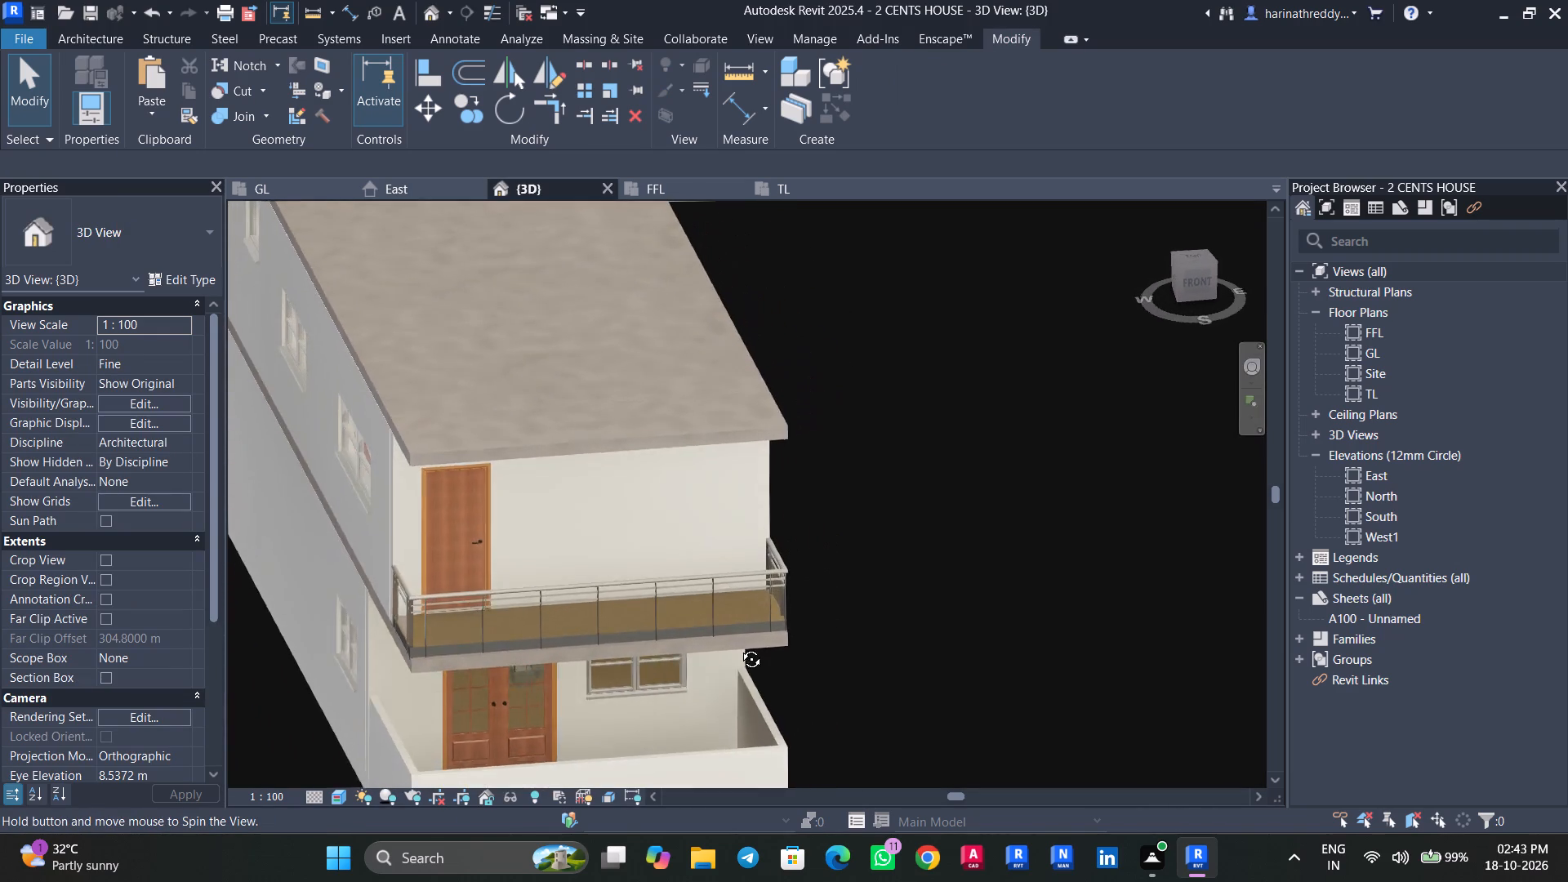
shift+middle_drag(739, 647, 736, 669)
scroll(443, 628, up, 5)
shift+middle_drag(443, 646, 423, 676)
middle_drag(437, 665, 571, 406)
shift+middle_drag(464, 657, 514, 561)
shift+scroll(514, 560, up, 1)
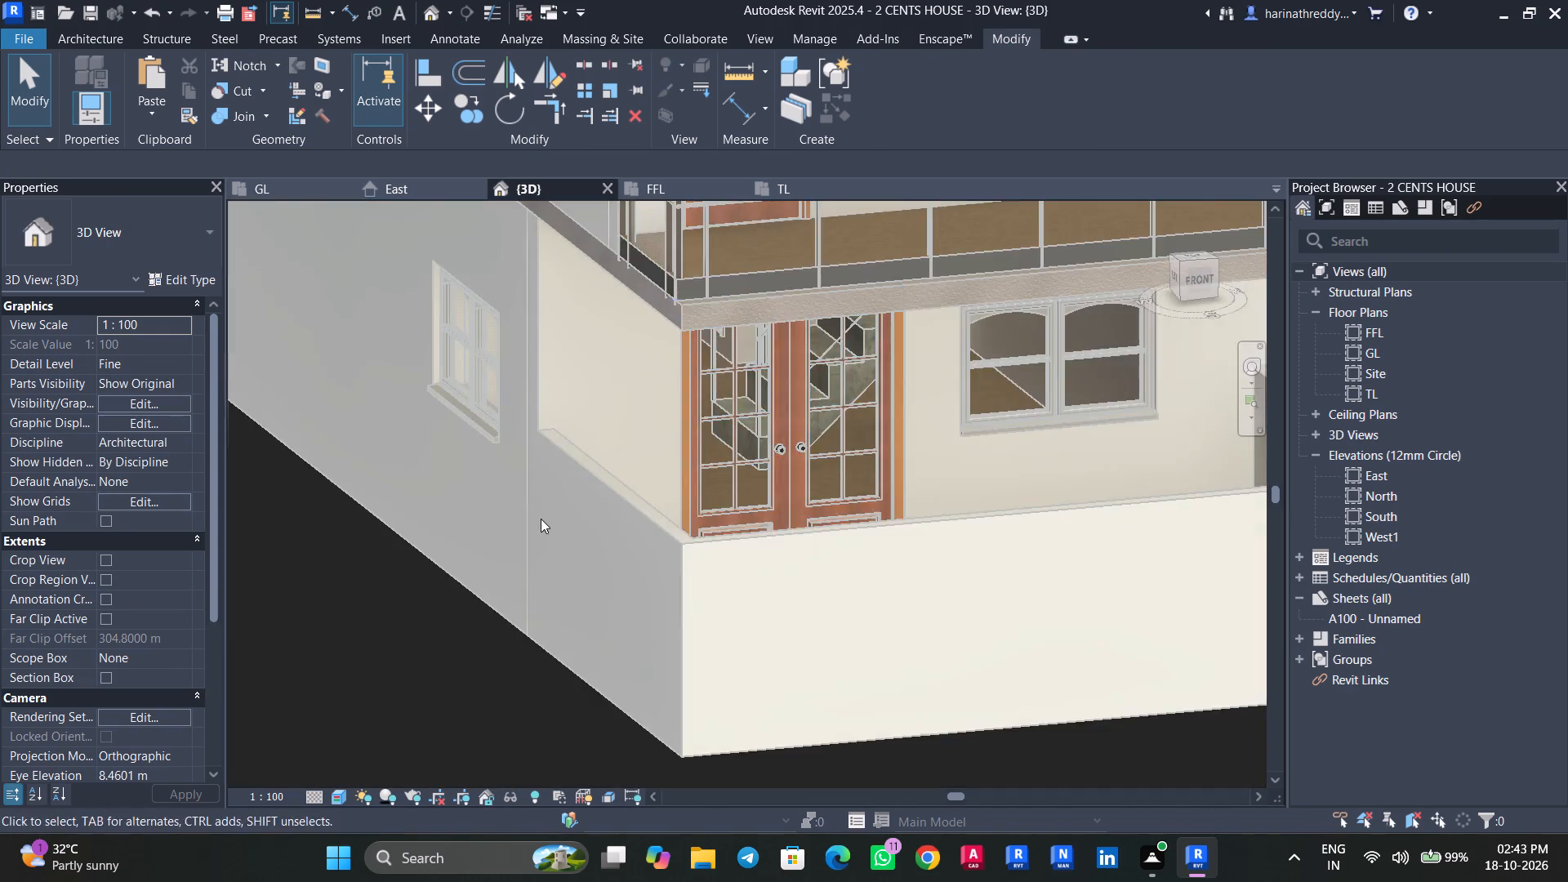
middle_drag(543, 519, 484, 795)
click(673, 555)
shift+middle_drag(691, 568, 804, 546)
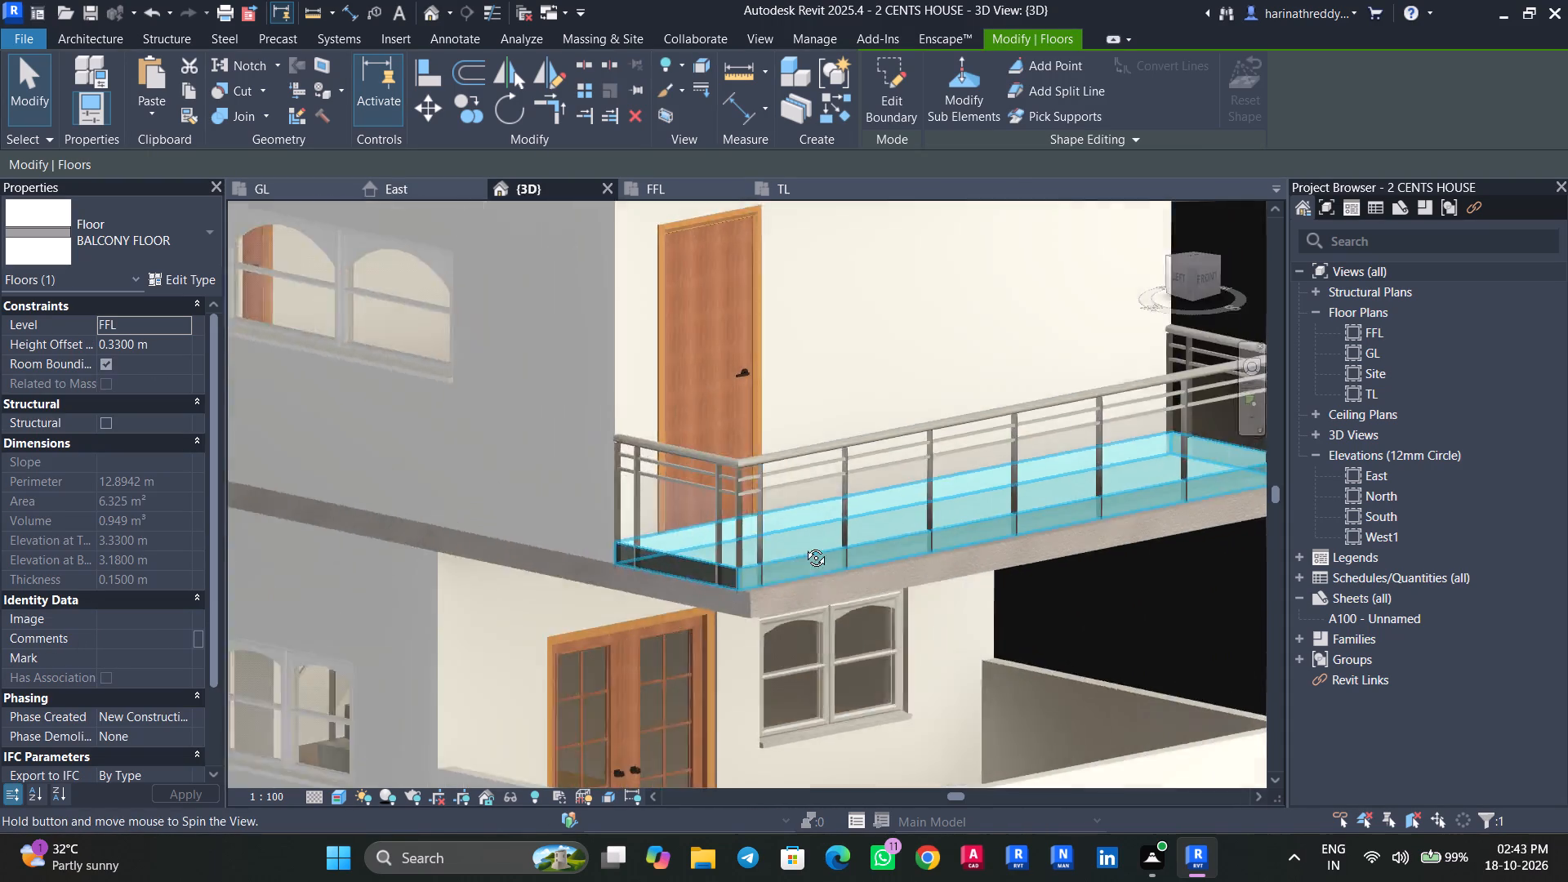
shift+middle_drag(804, 546, 878, 533)
key(Escape)
key(Escape)
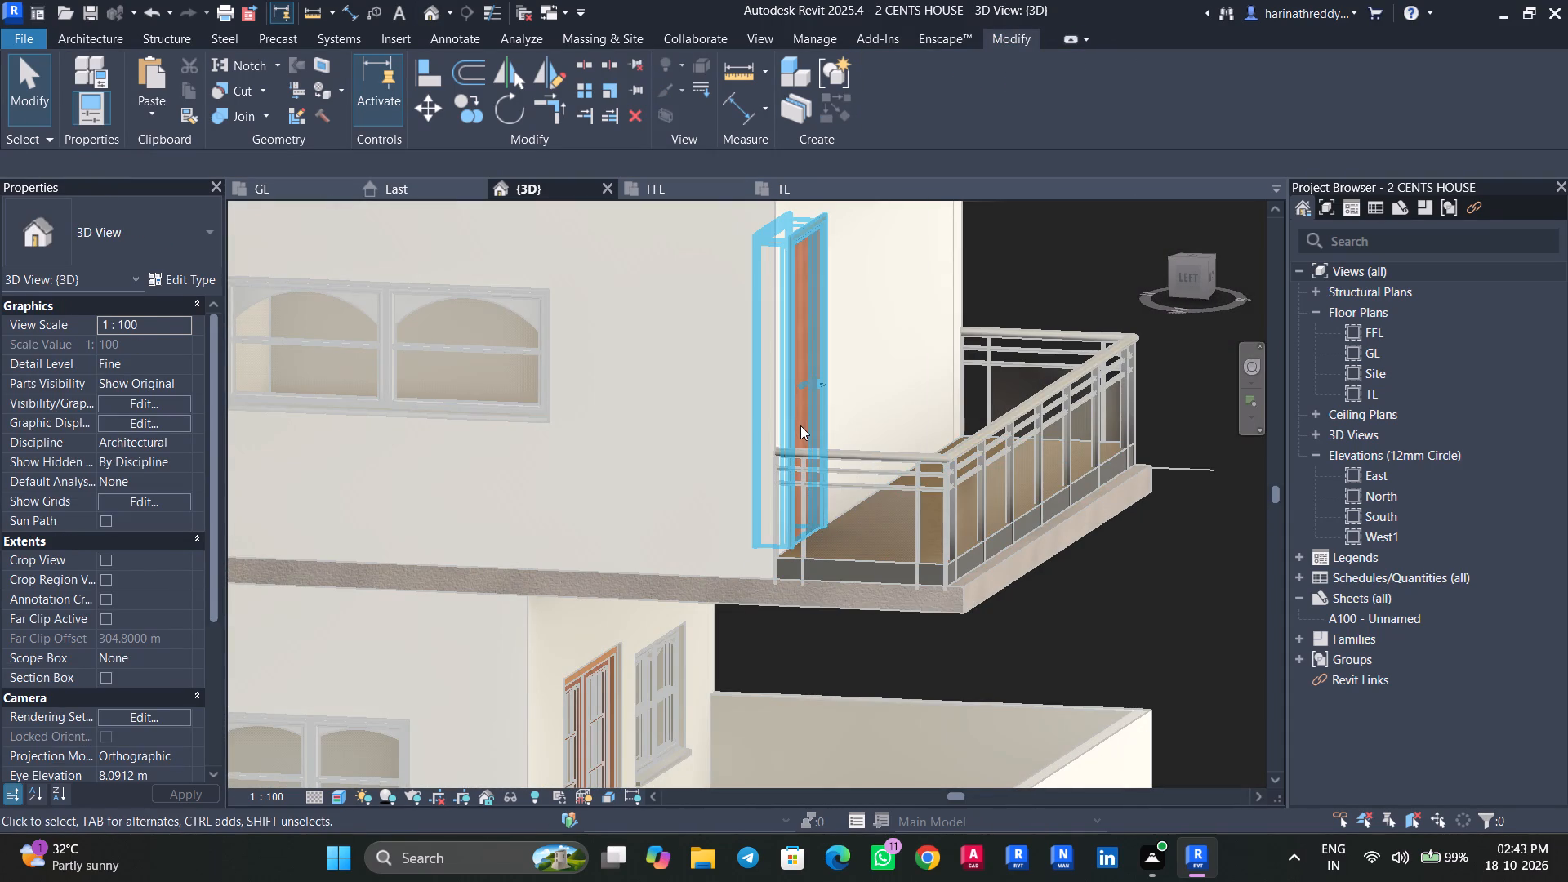
click(800, 425)
shift+middle_drag(800, 425, 708, 619)
key(Escape)
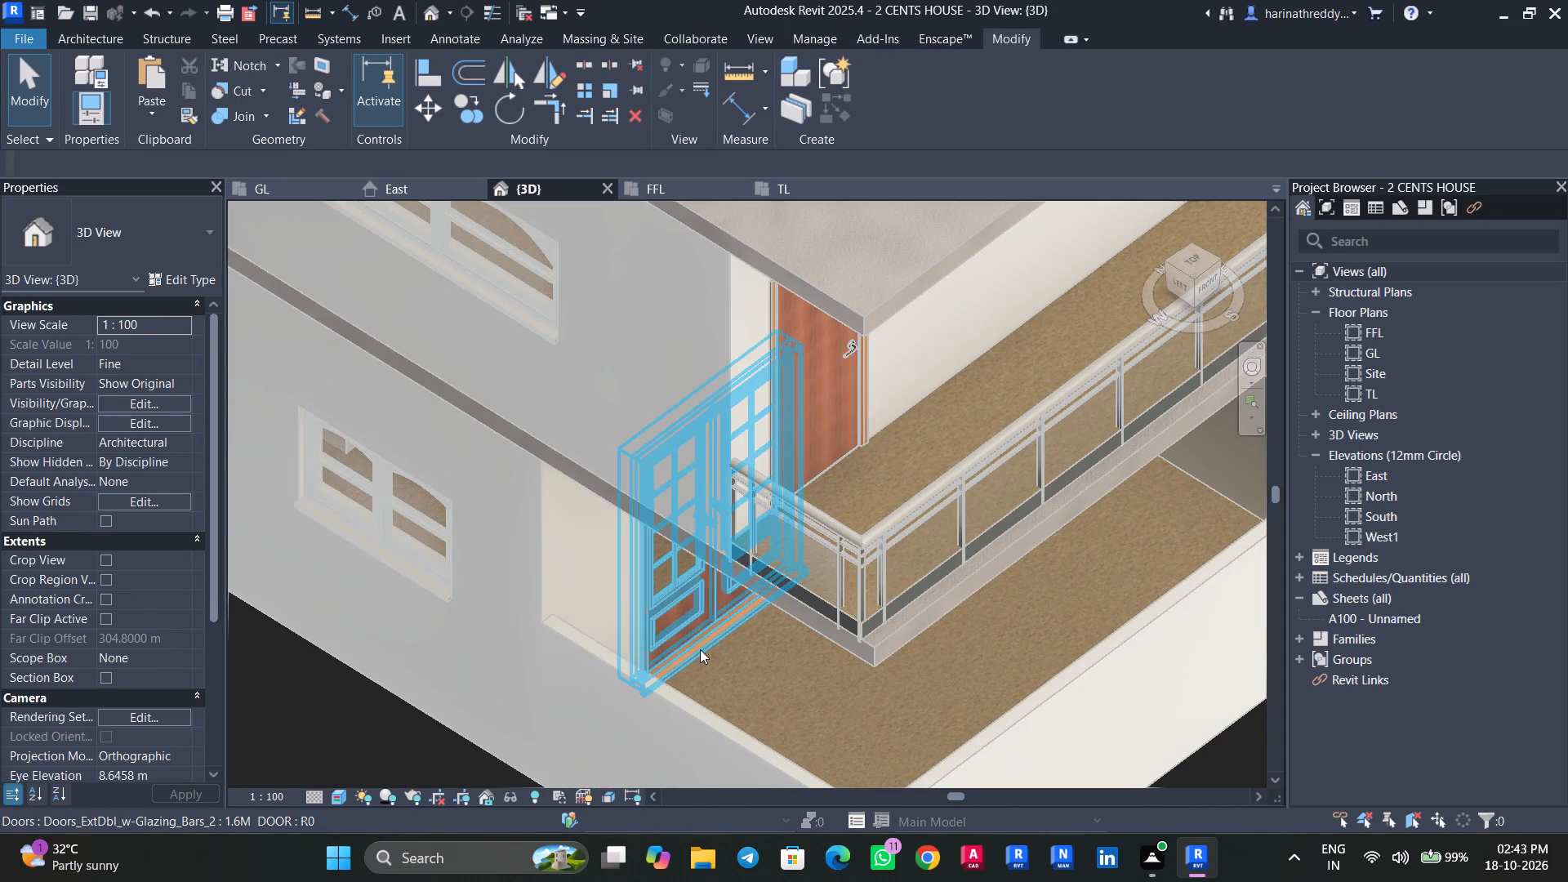
Pull the FFL slab's south boundary edge in flush with the balcony floor's outer edge, making the slab about 15.26 m long, without attaching walls.
click(888, 649)
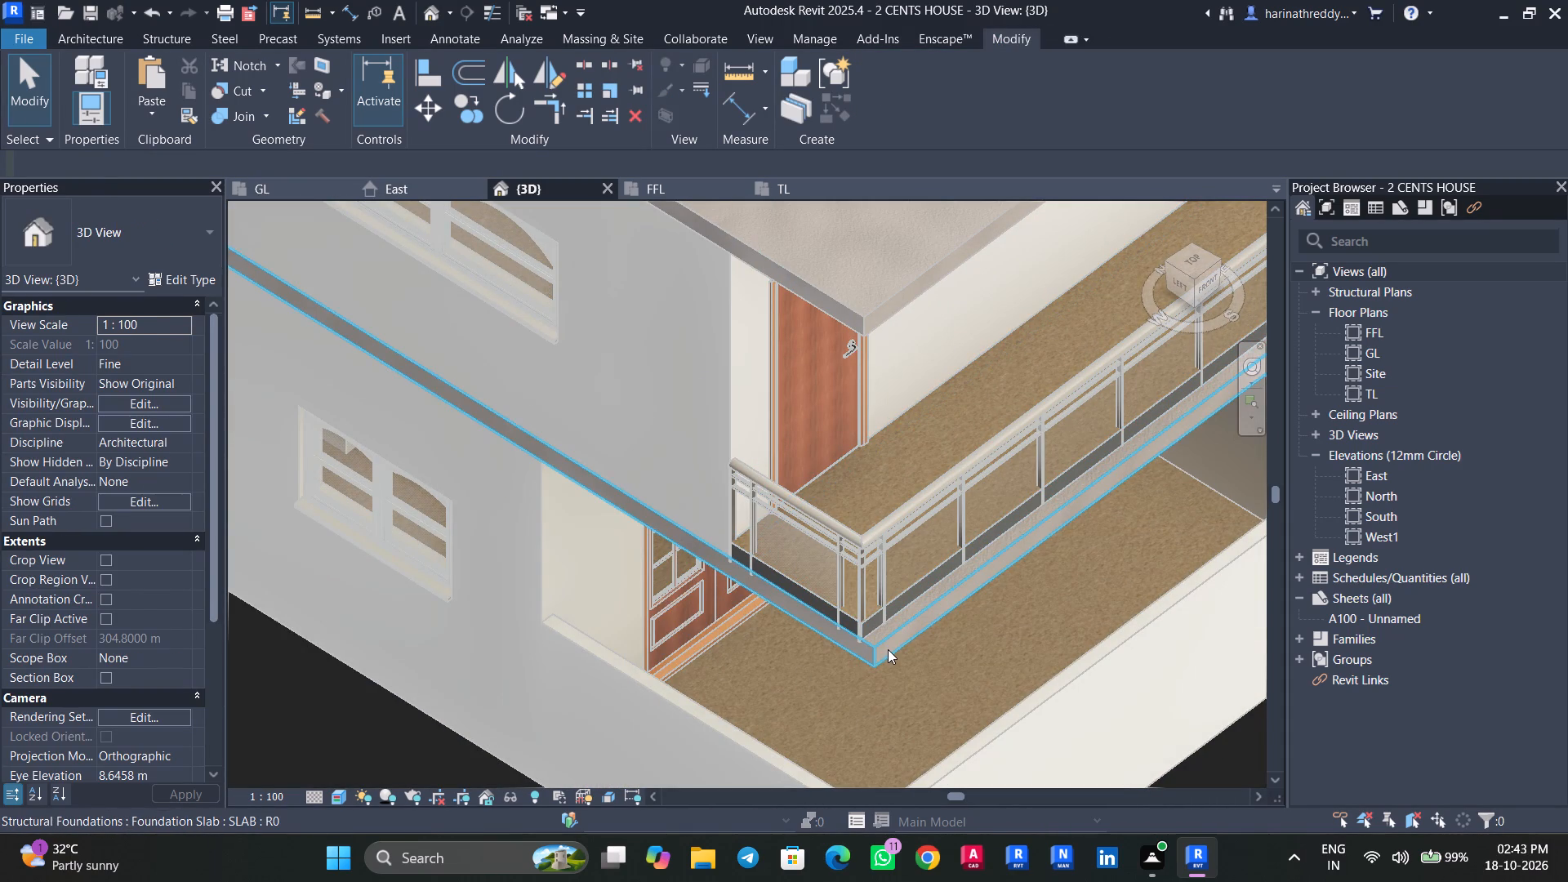
shift+middle_drag(893, 650, 939, 572)
middle_drag(933, 561, 758, 881)
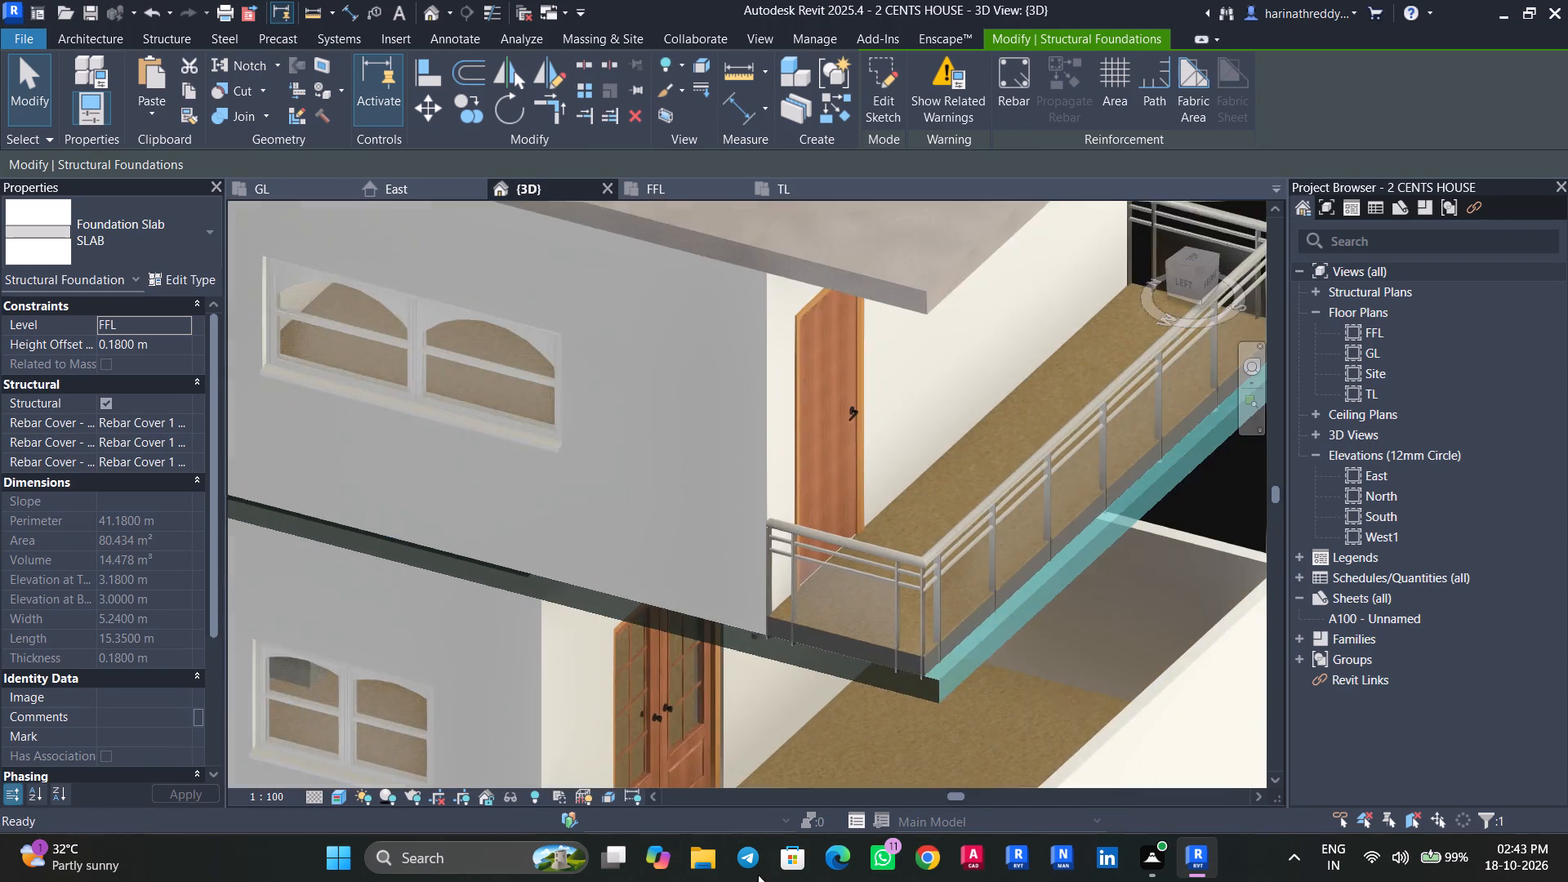
scroll(799, 755, down, 3)
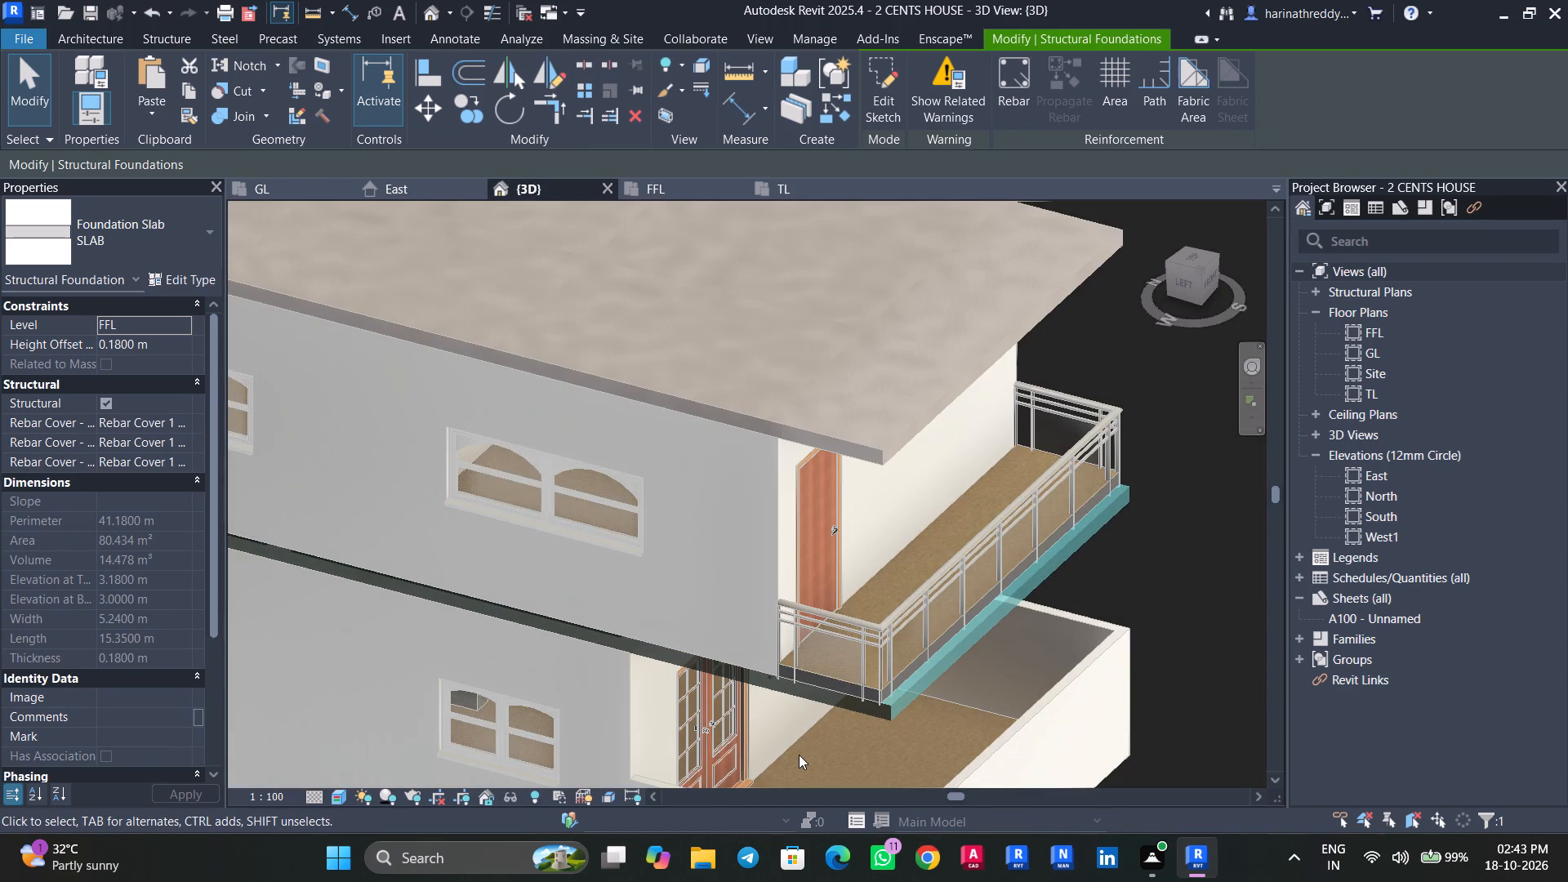
shift+middle_drag(802, 749, 968, 647)
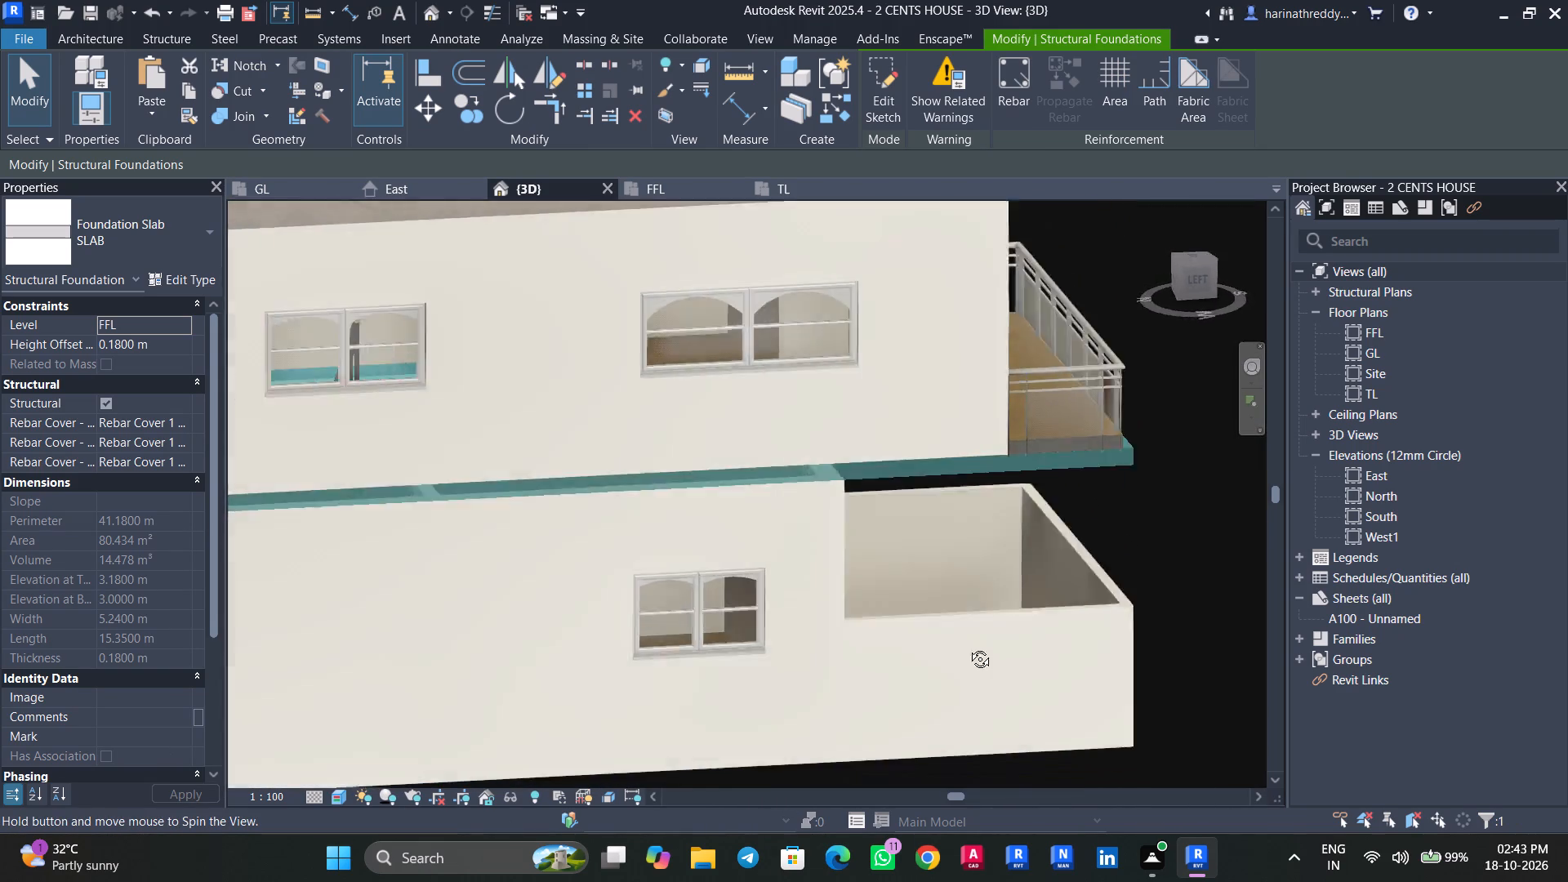
shift+middle_drag(968, 647, 1063, 574)
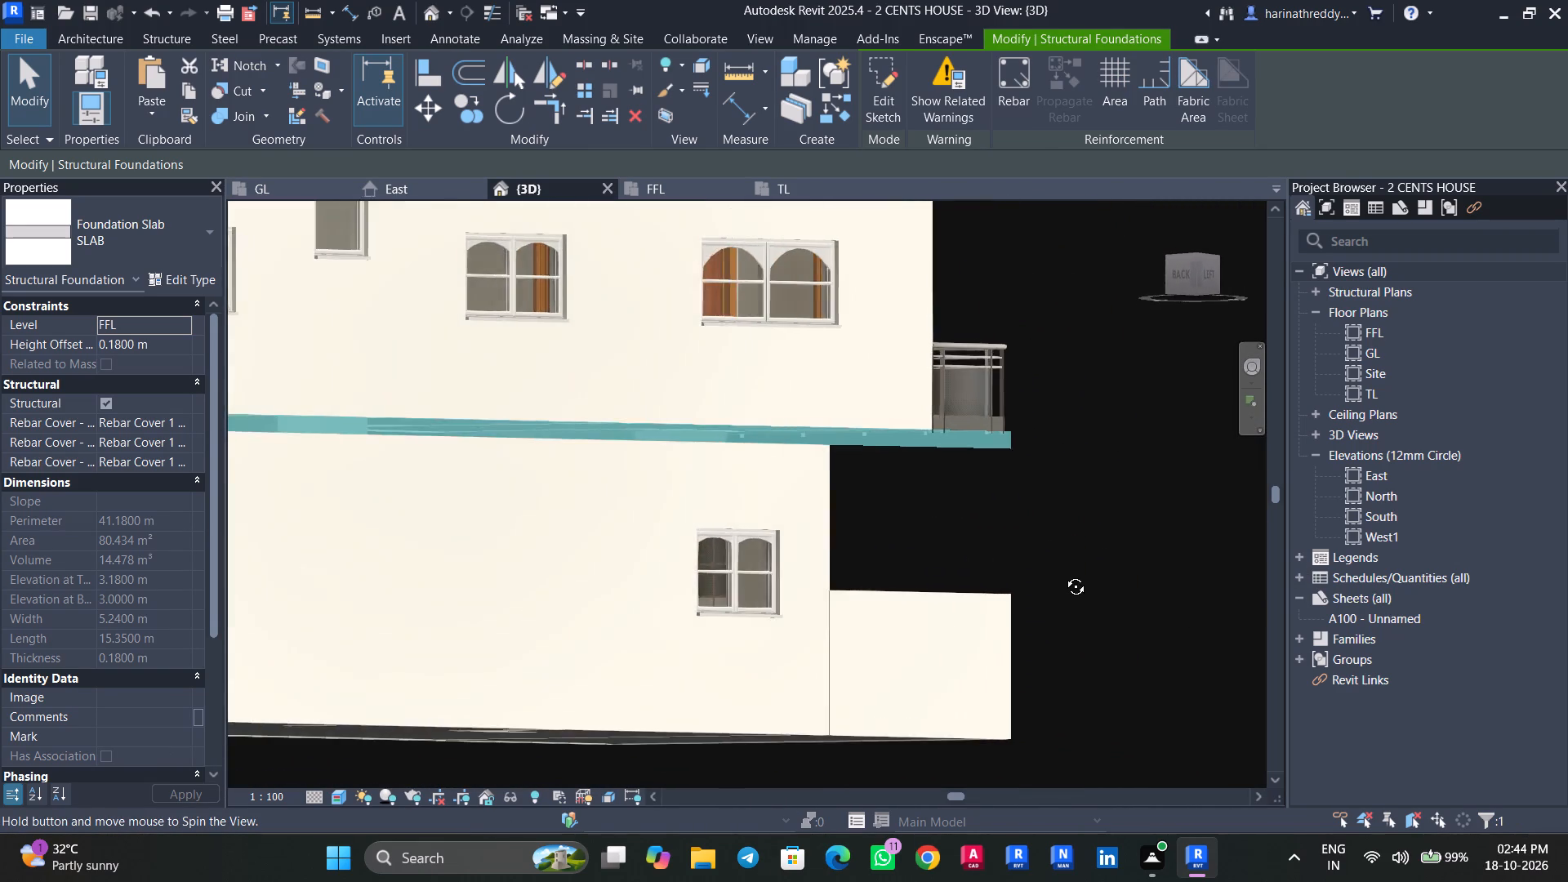
shift+middle_drag(1063, 574, 908, 645)
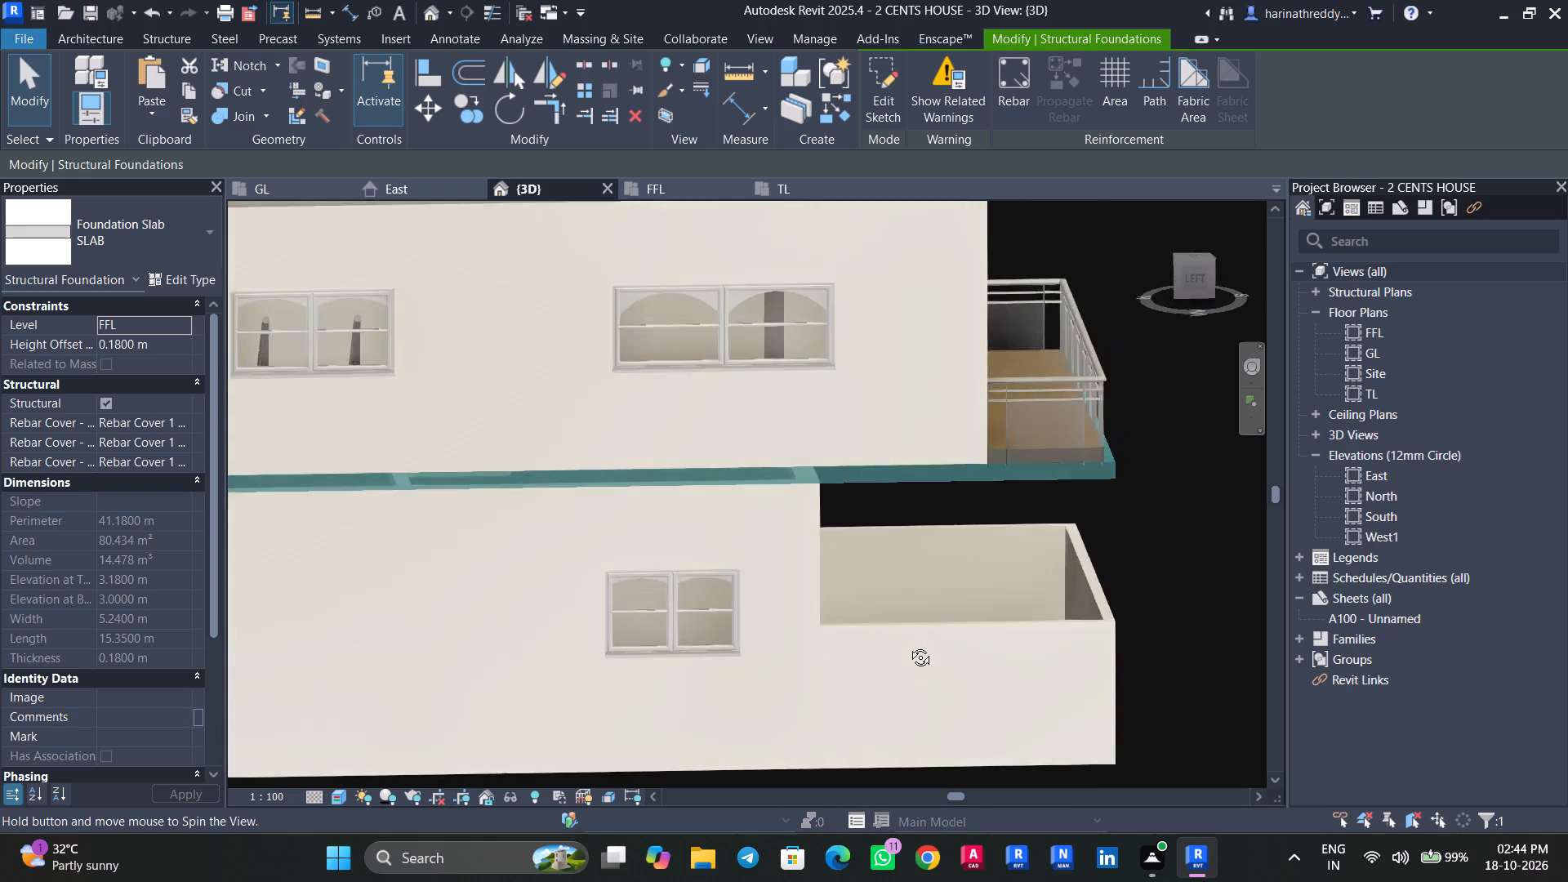
shift+middle_drag(908, 645, 860, 705)
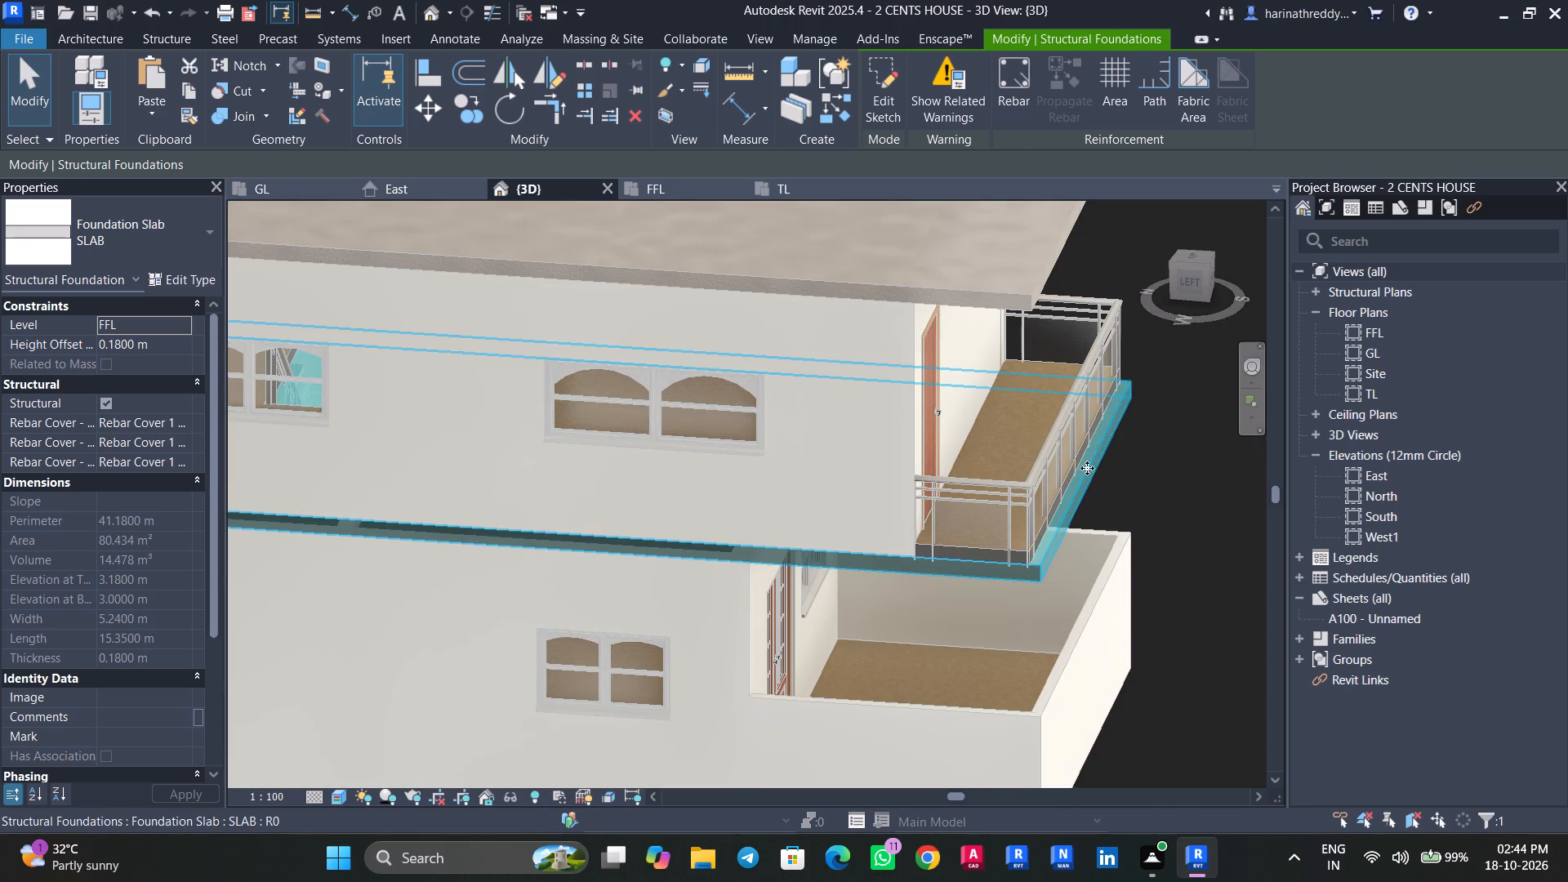
click(878, 100)
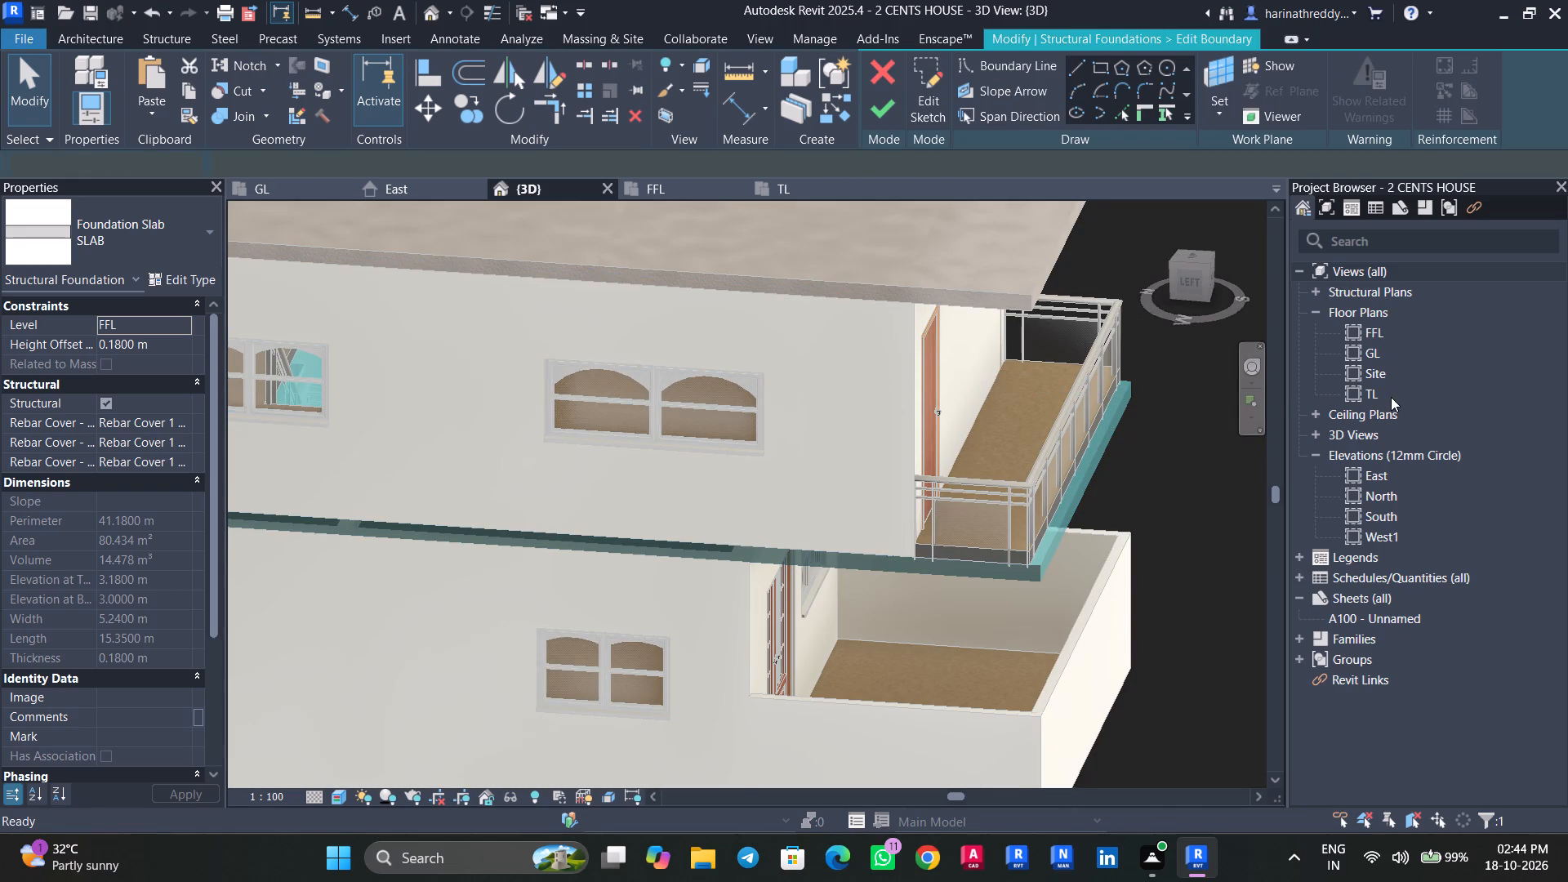
click(1373, 333)
double_click(1373, 333)
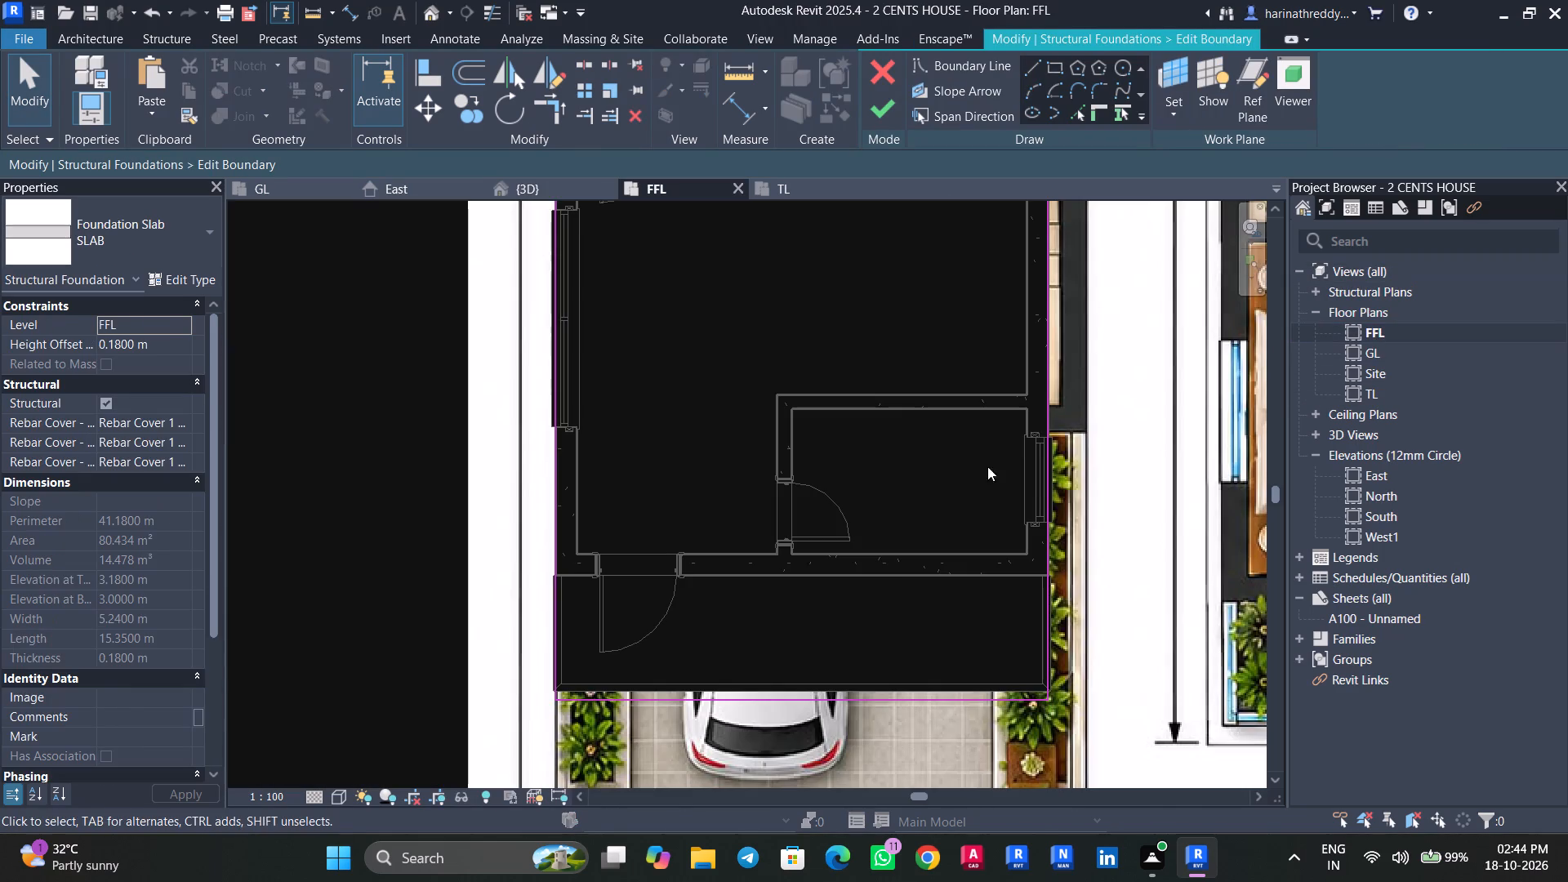
scroll(880, 703, up, 3)
click(880, 704)
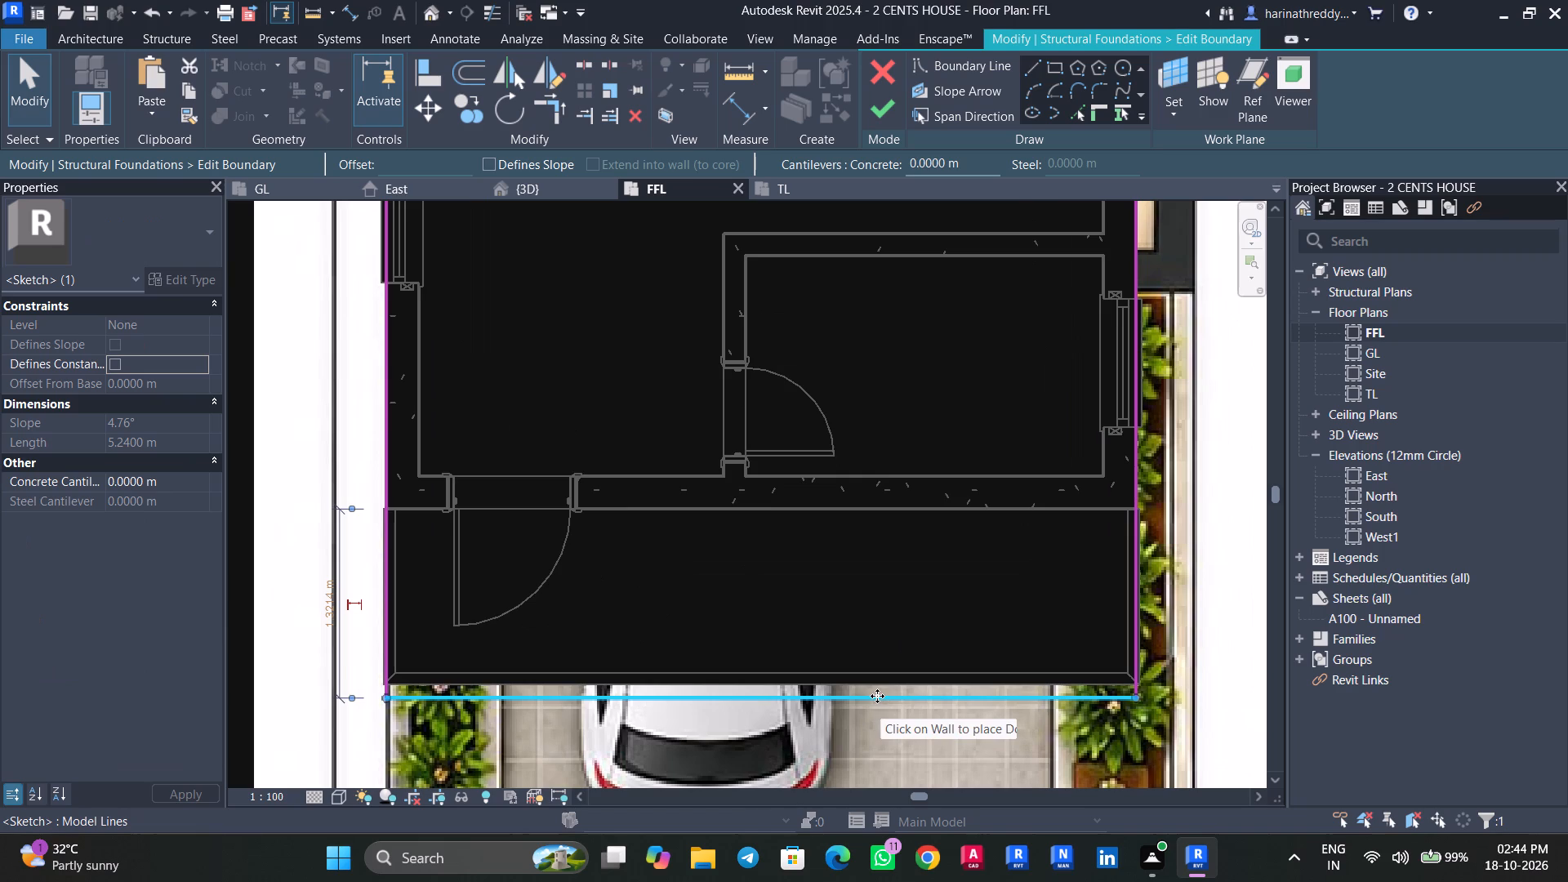
drag(877, 696, 879, 678)
scroll(883, 682, up, 2)
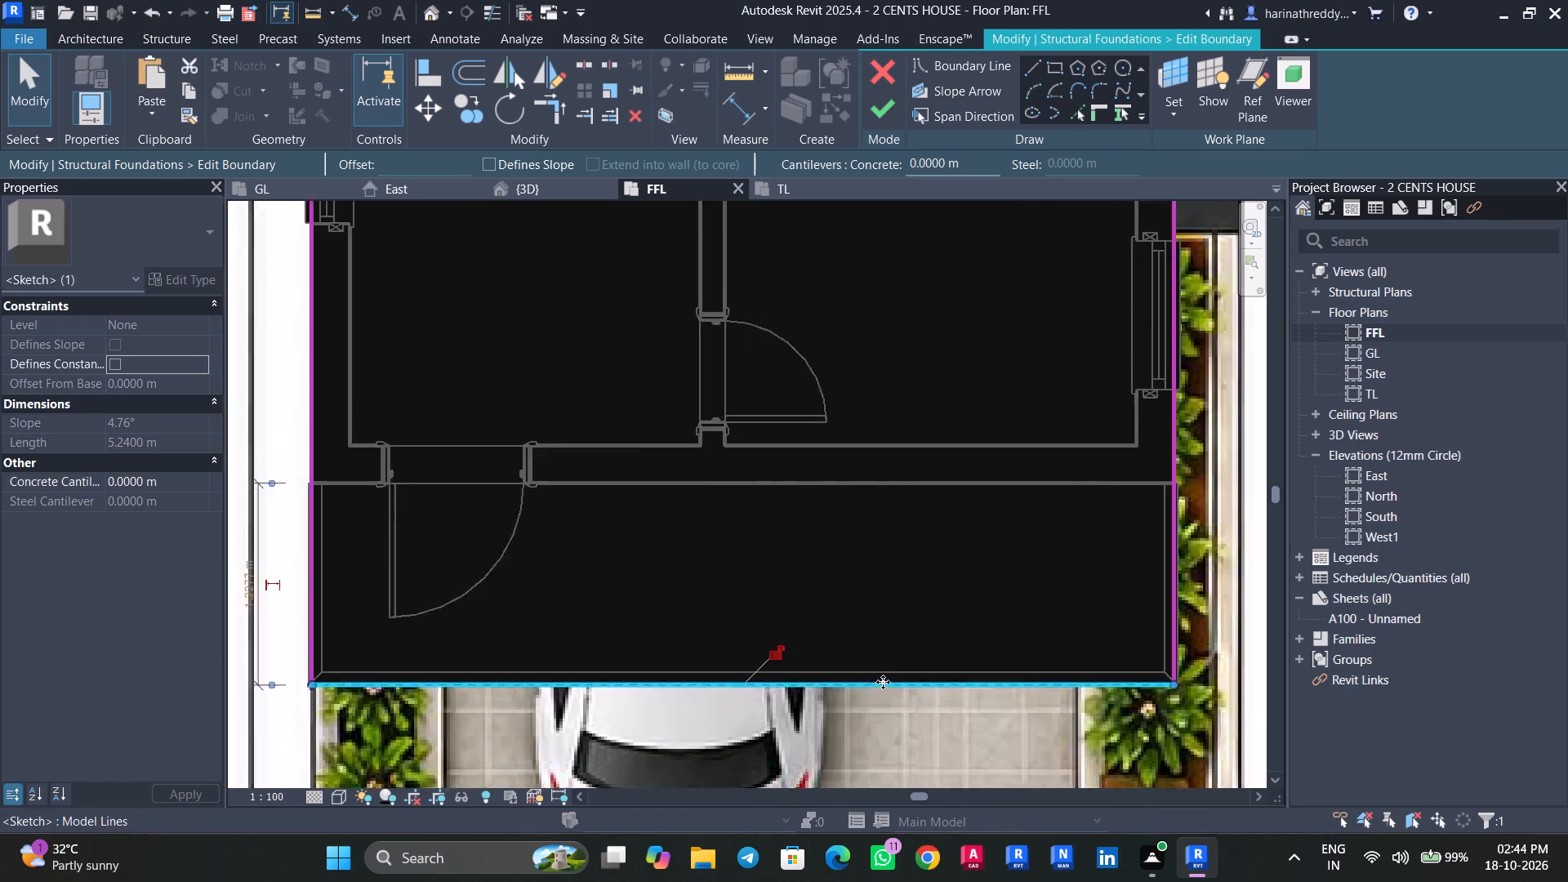
scroll(883, 682, up, 2)
click(889, 109)
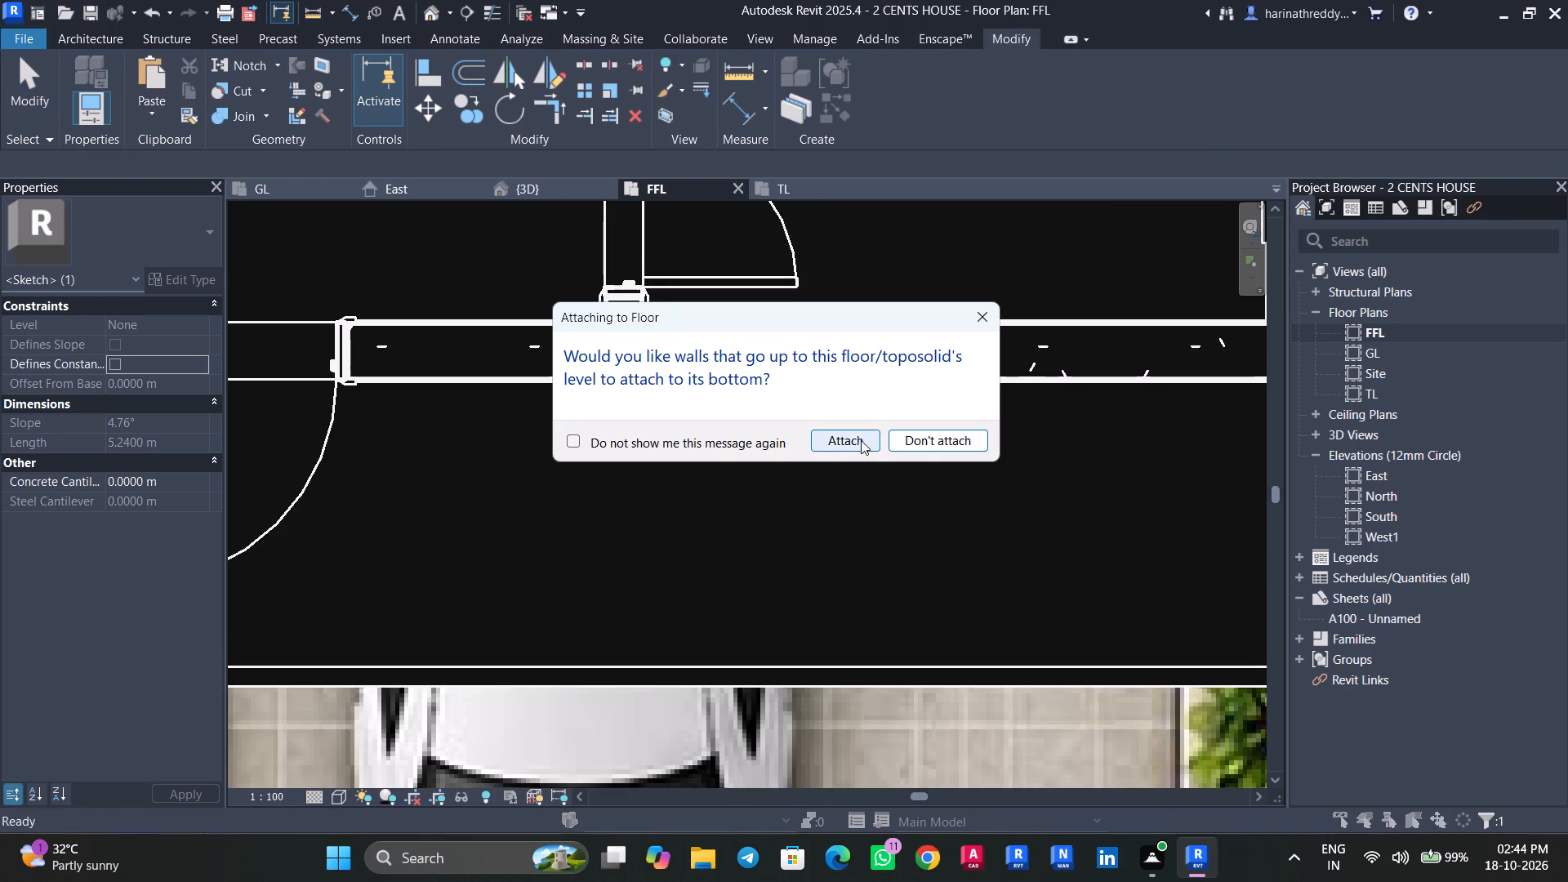
click(924, 443)
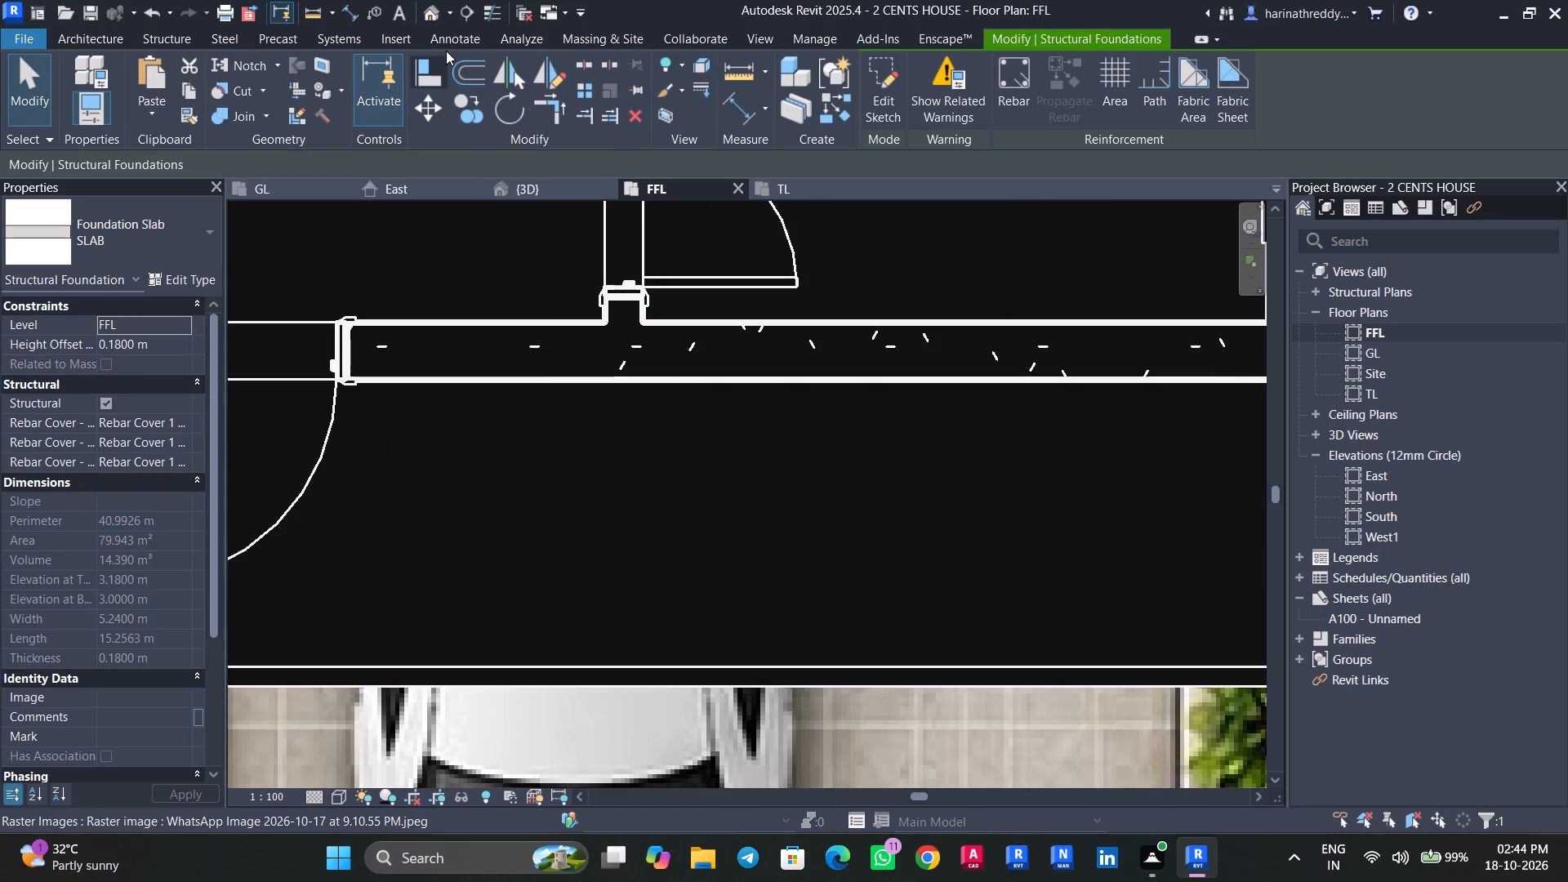
Examine in 3D how the trimmed FFL slab edge, balcony floor, railing and 0.9M balcony door line up.
click(428, 16)
shift+middle_drag(1037, 589, 1067, 550)
scroll(1071, 529, up, 1)
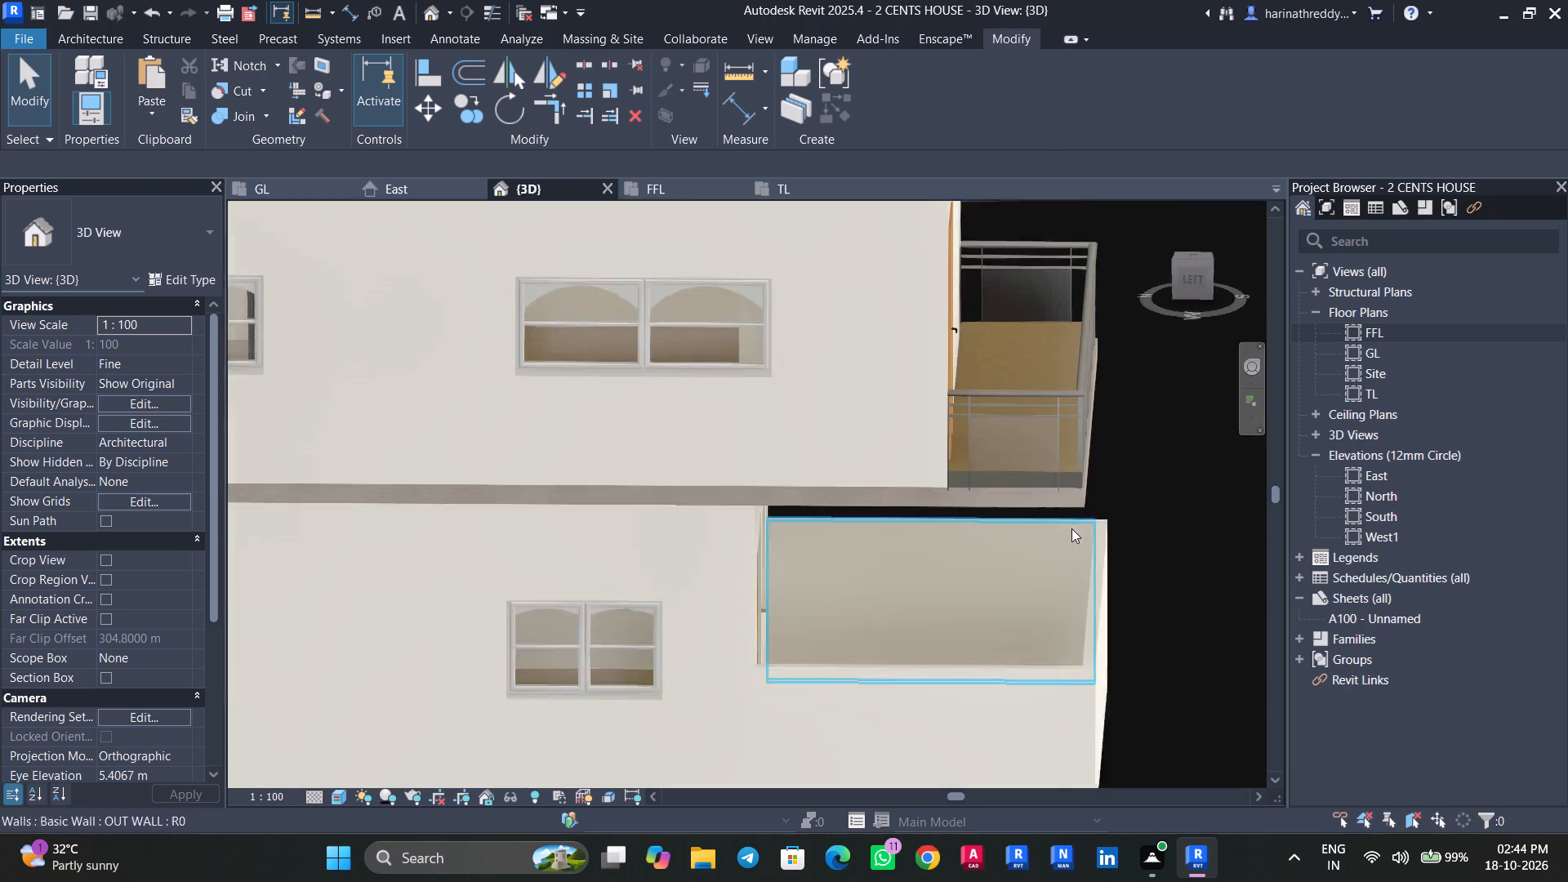
middle_drag(1071, 528, 992, 650)
scroll(907, 615, up, 3)
click(918, 574)
scroll(919, 577, up, 1)
shift+middle_drag(919, 577, 833, 611)
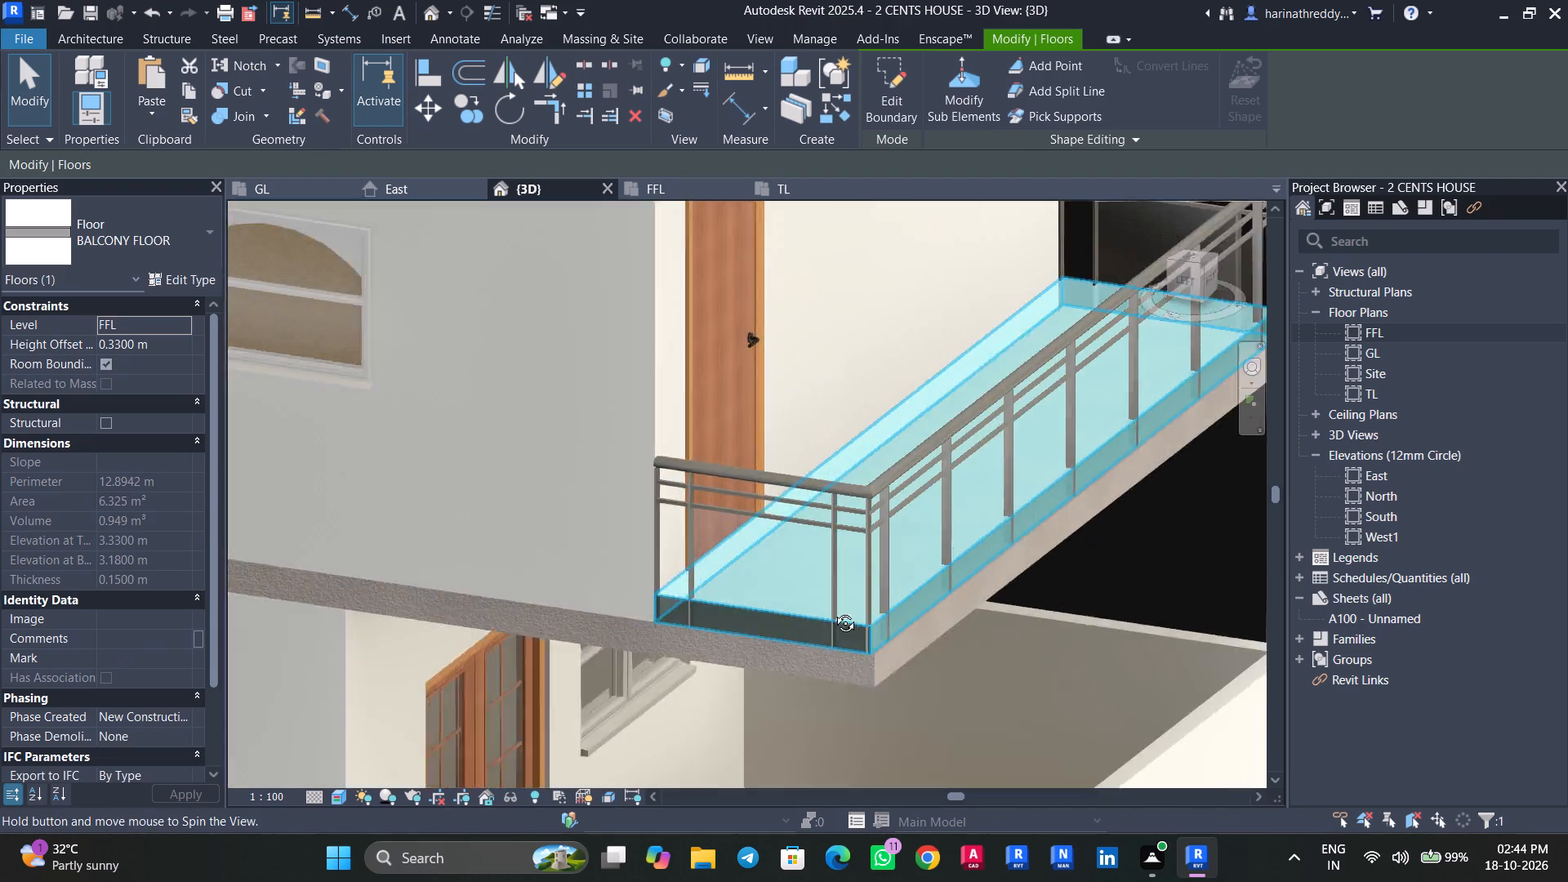
shift+middle_drag(833, 611, 751, 690)
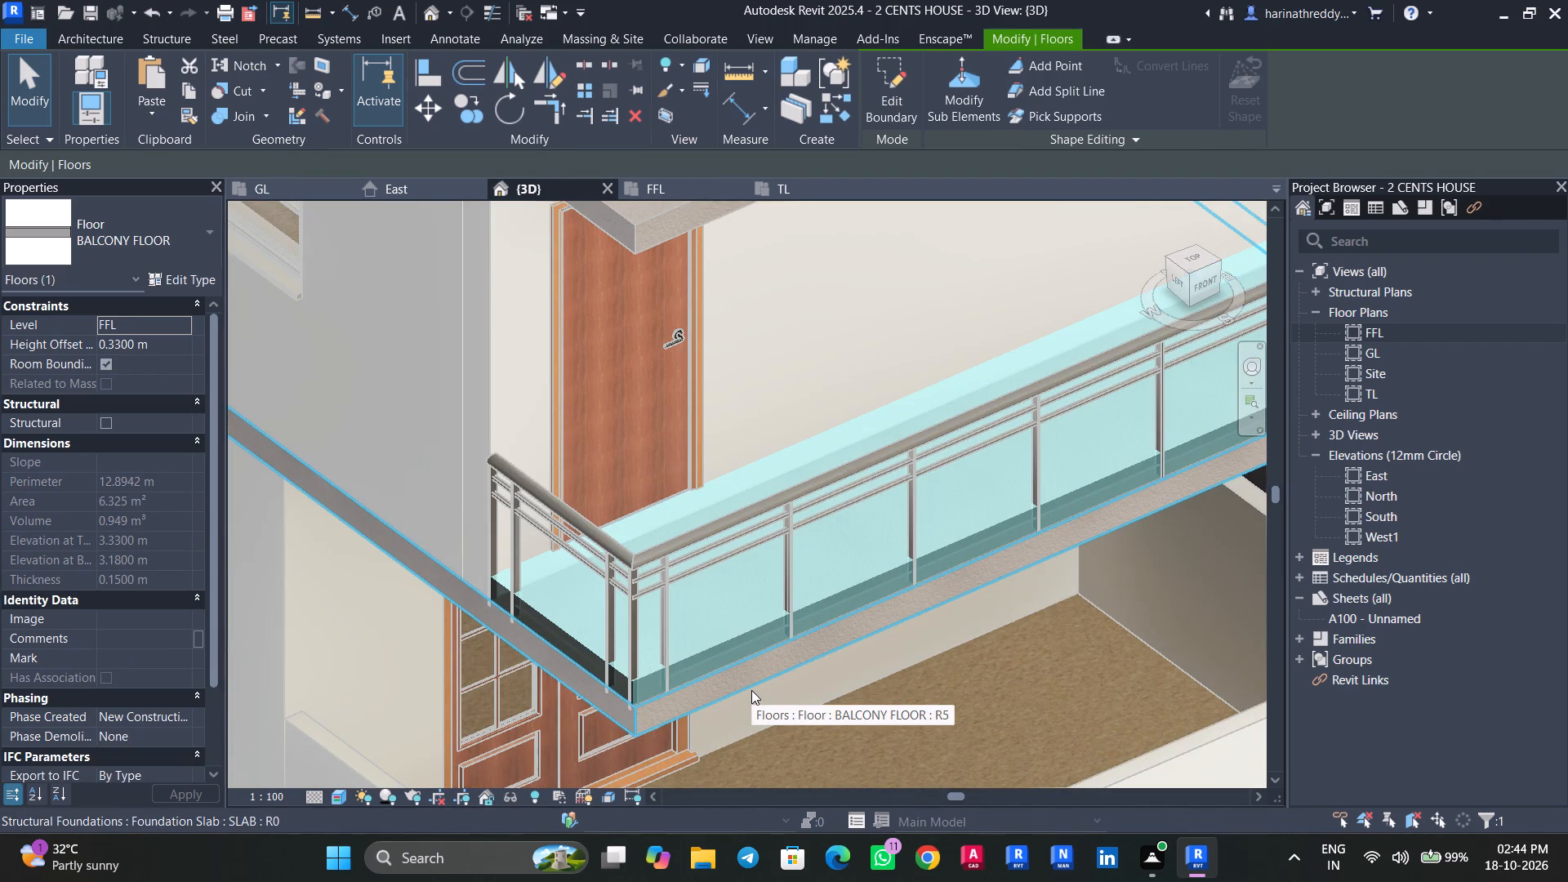
middle_drag(755, 690, 764, 774)
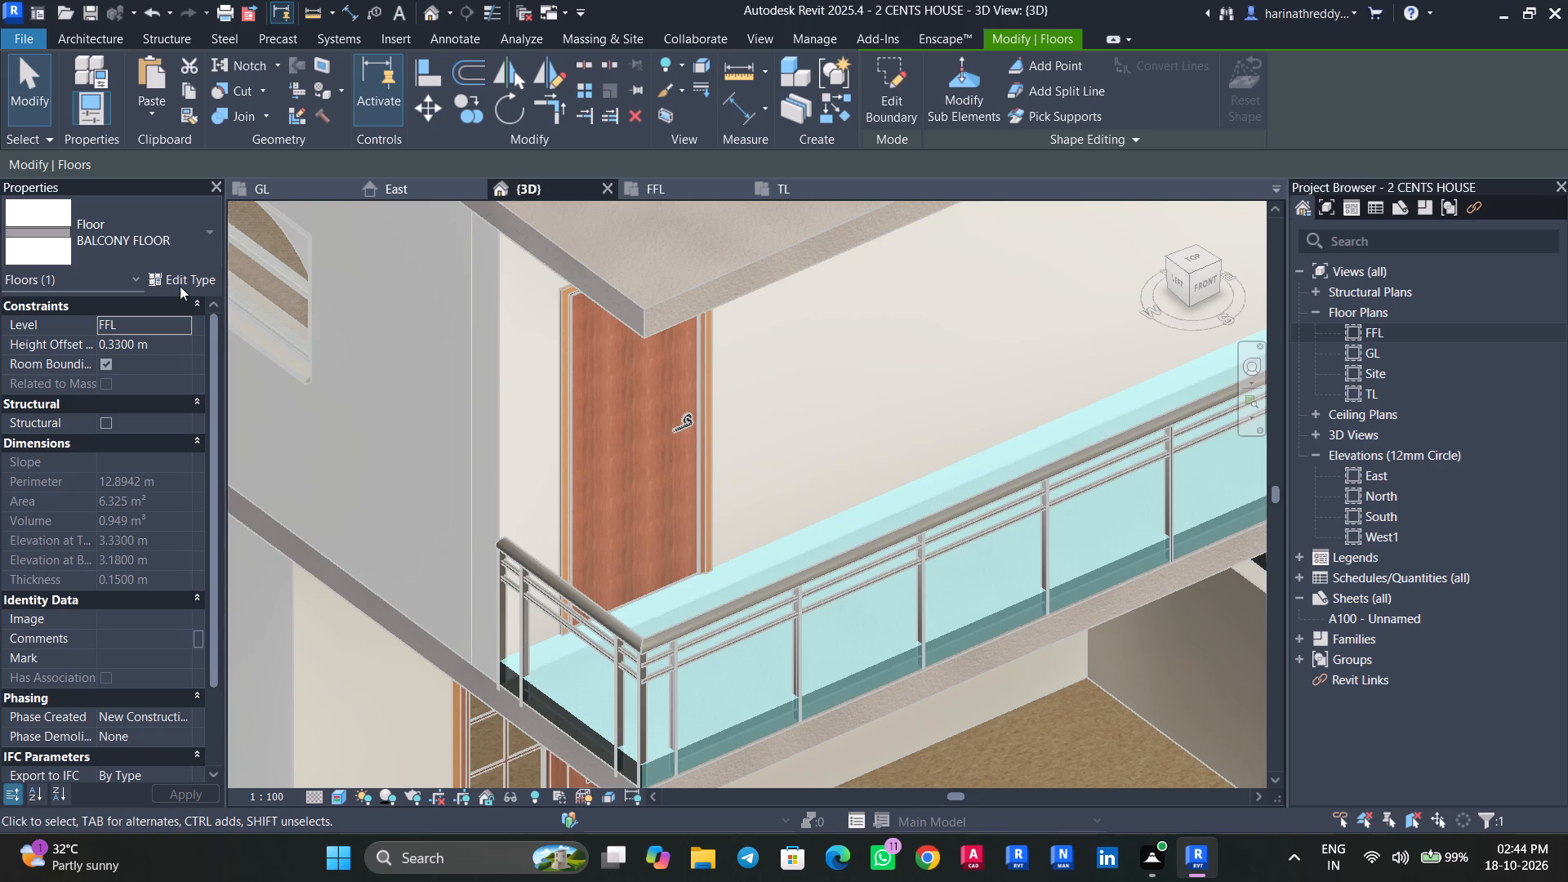
key(Escape)
key(Escape)
click(569, 448)
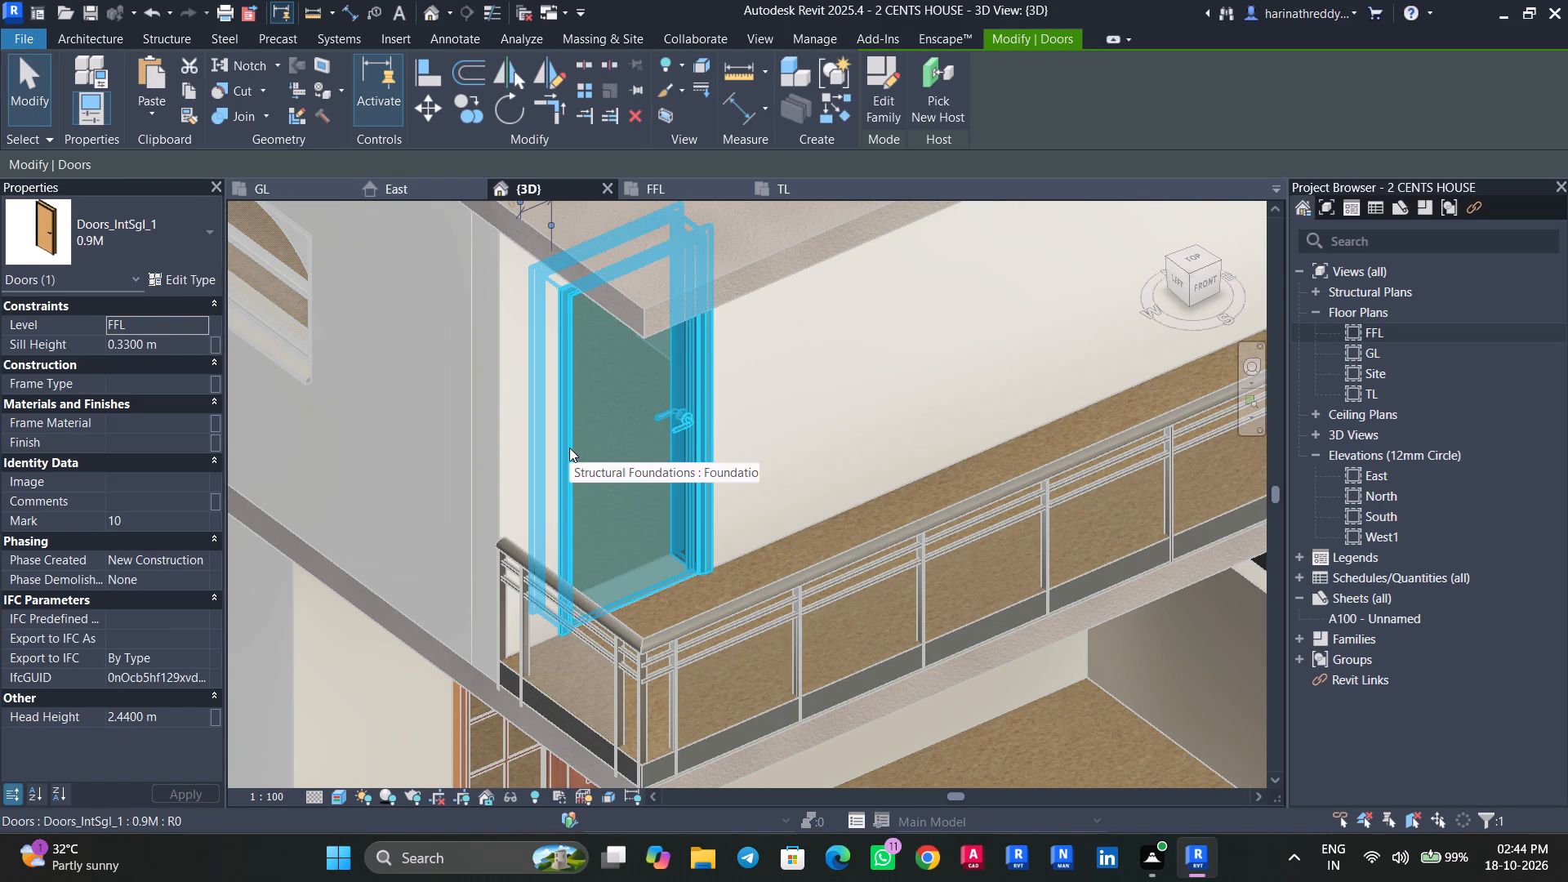
key(Escape)
Temporarily hide the balcony floor to inspect the slab beneath the railing, and restore the hidden floor.
click(717, 727)
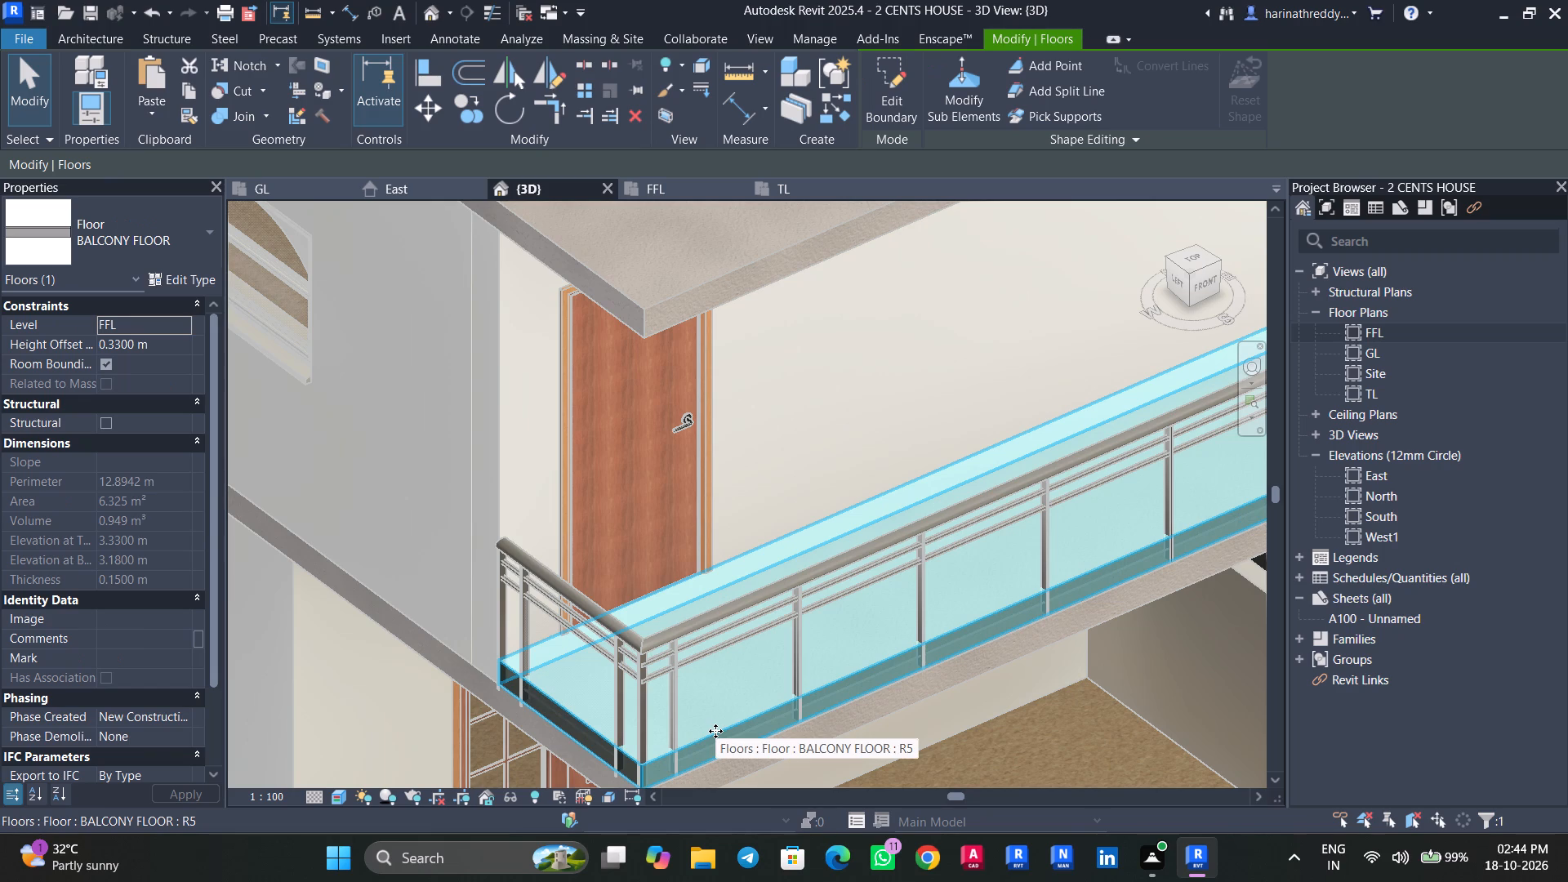
key(h)
key(h)
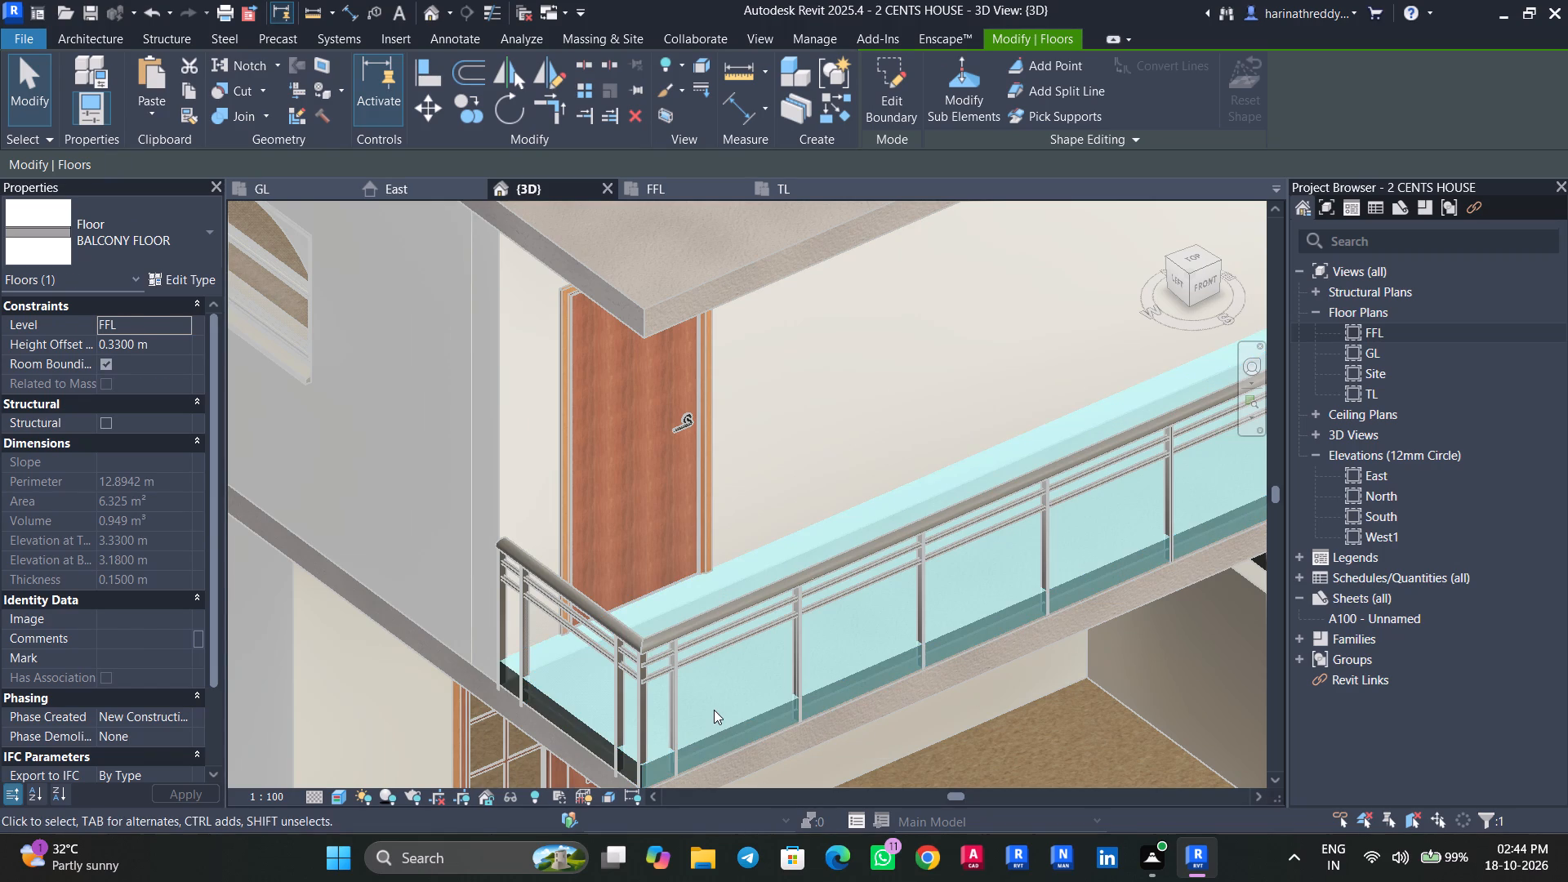
key(h)
key(r)
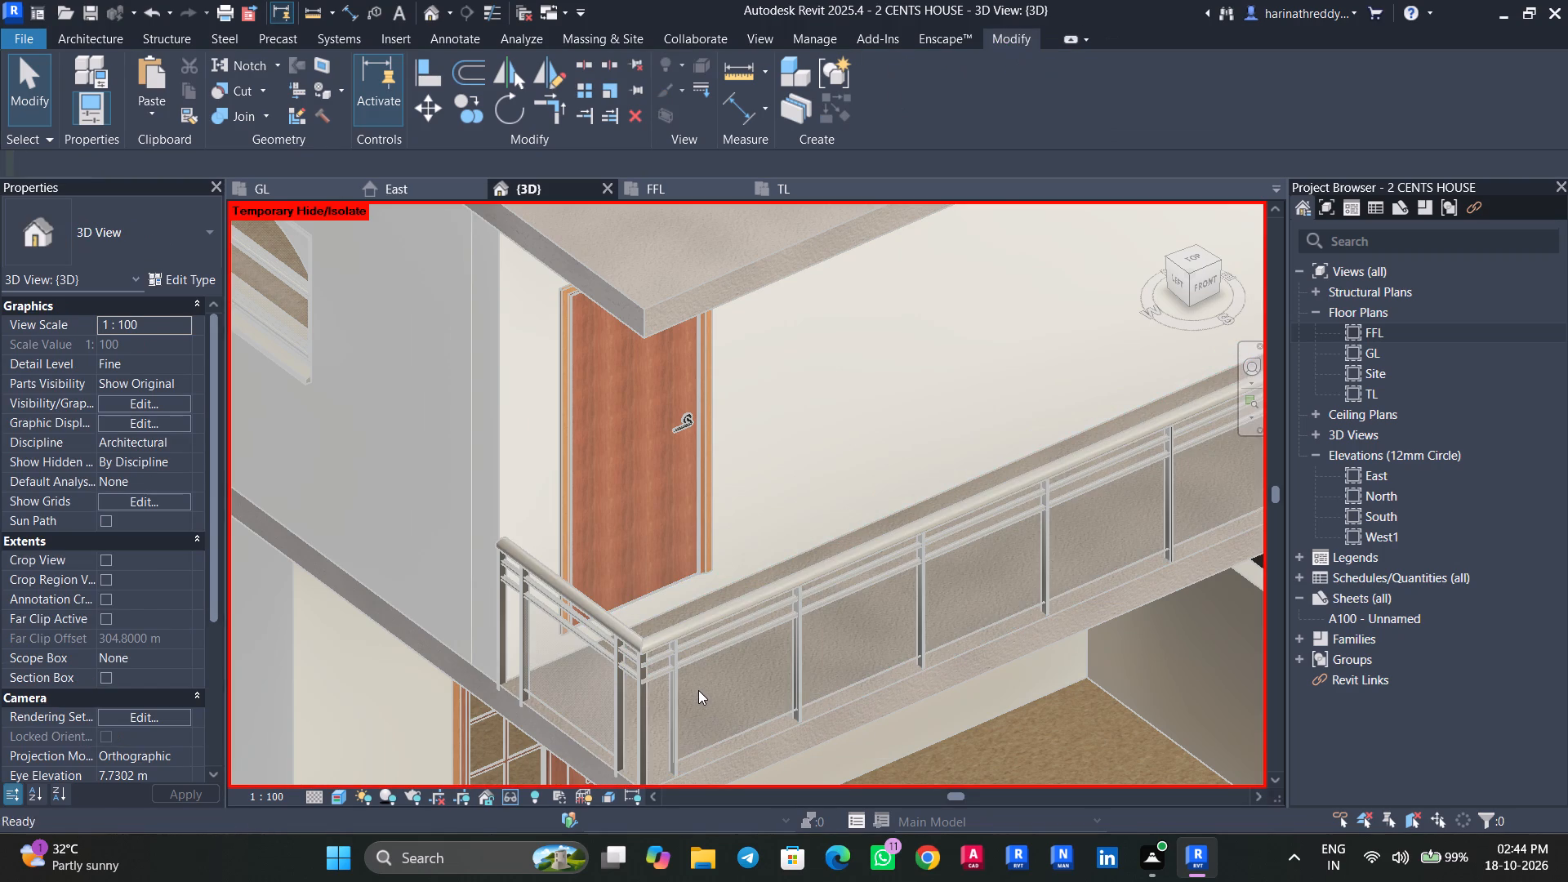
Set the Glass_Panel-Bottom_Fill balcony railing's base offset to 330 mm from FFL.
scroll(706, 718, down, 4)
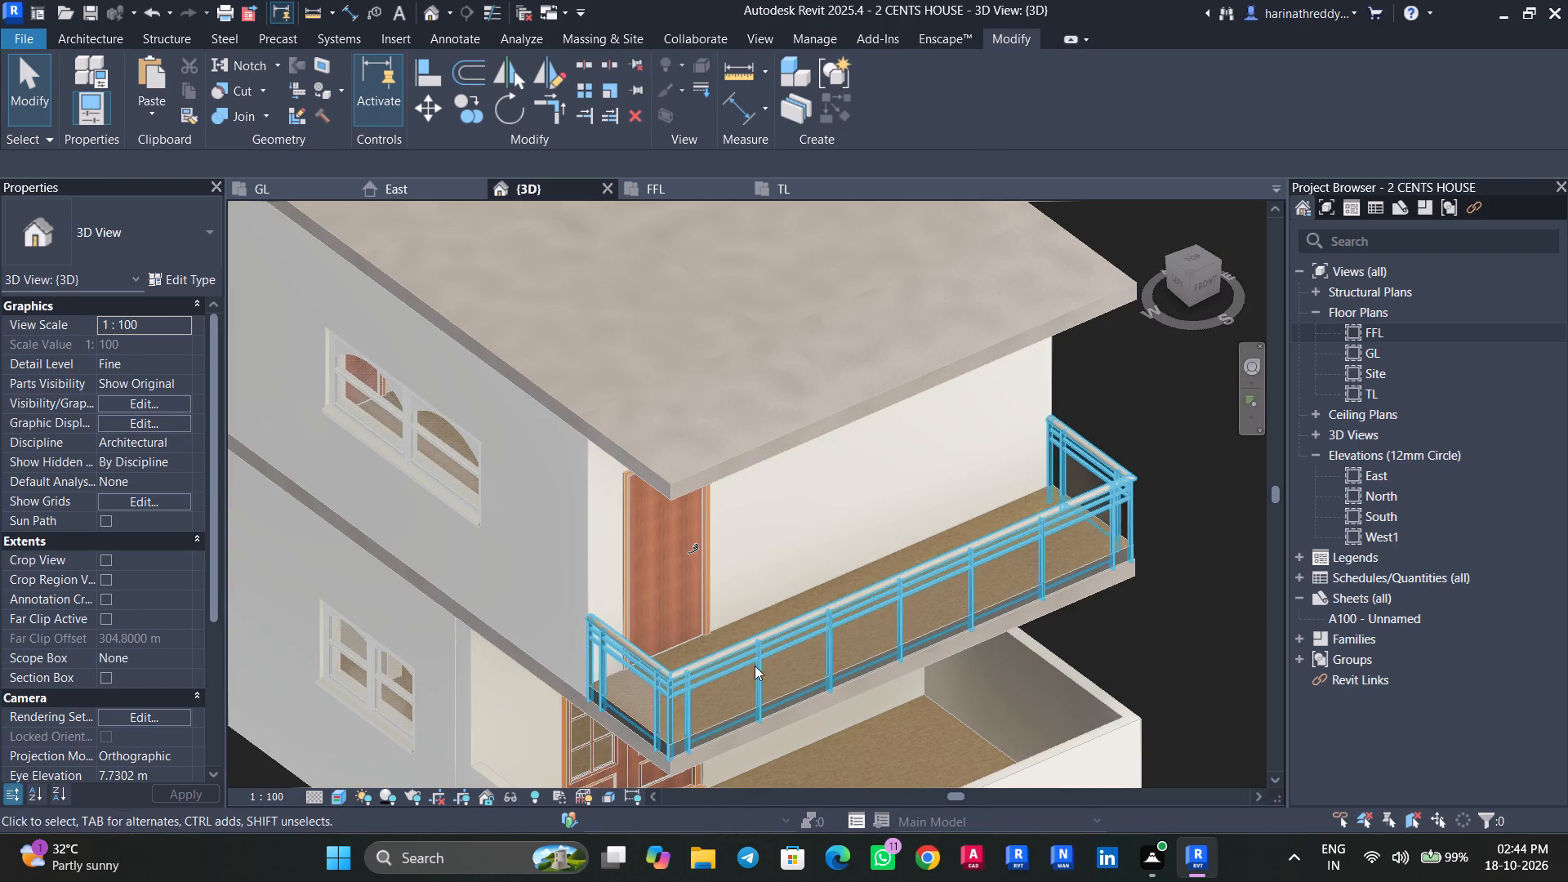
click(755, 666)
click(185, 344)
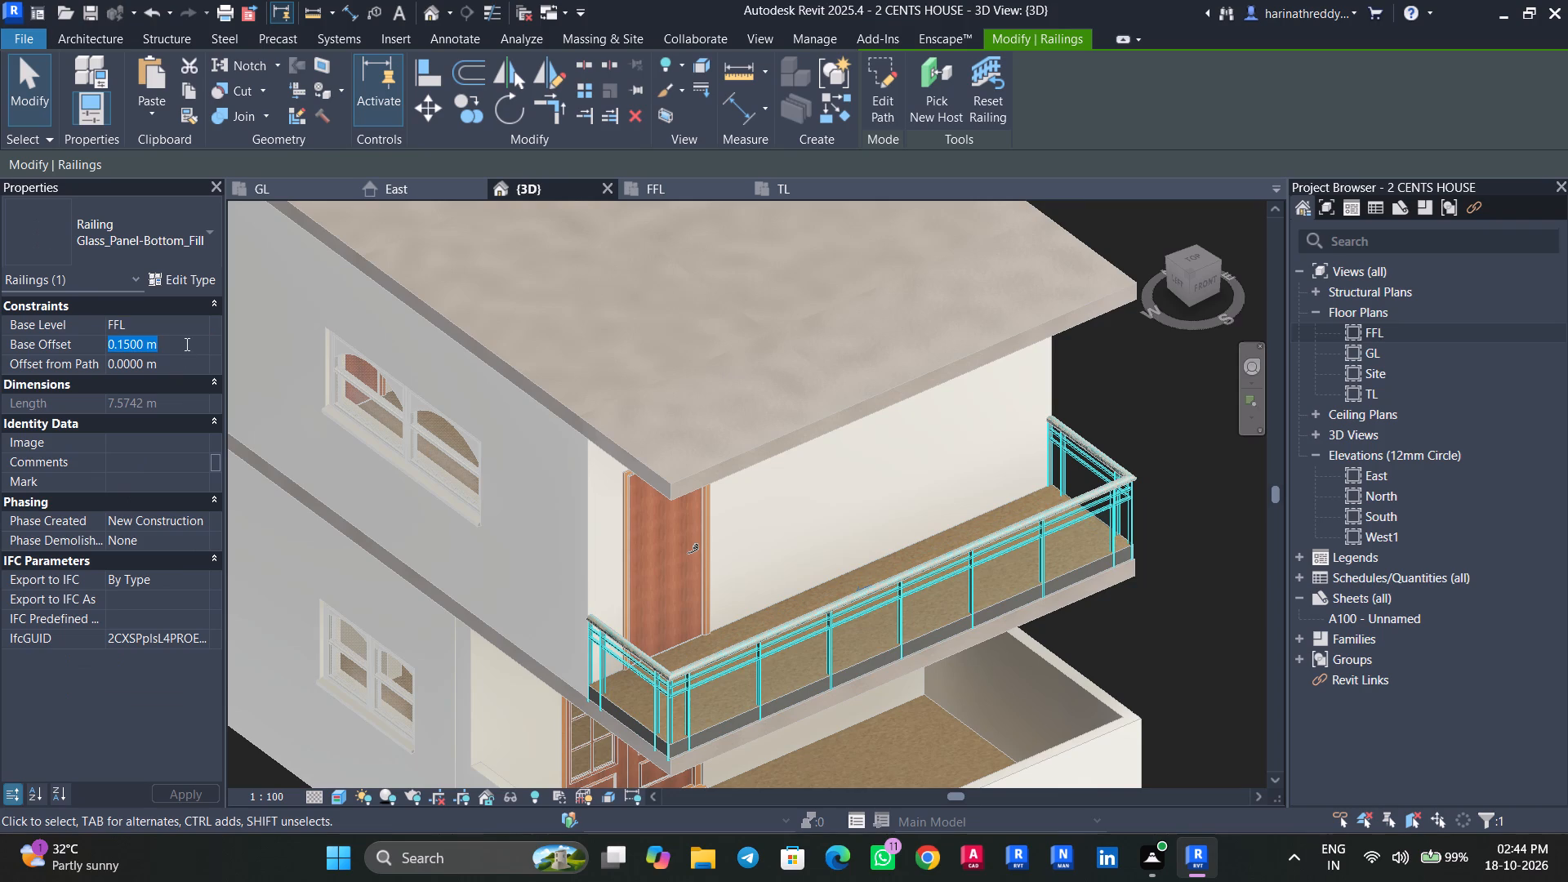
text(330MM)
key(Return)
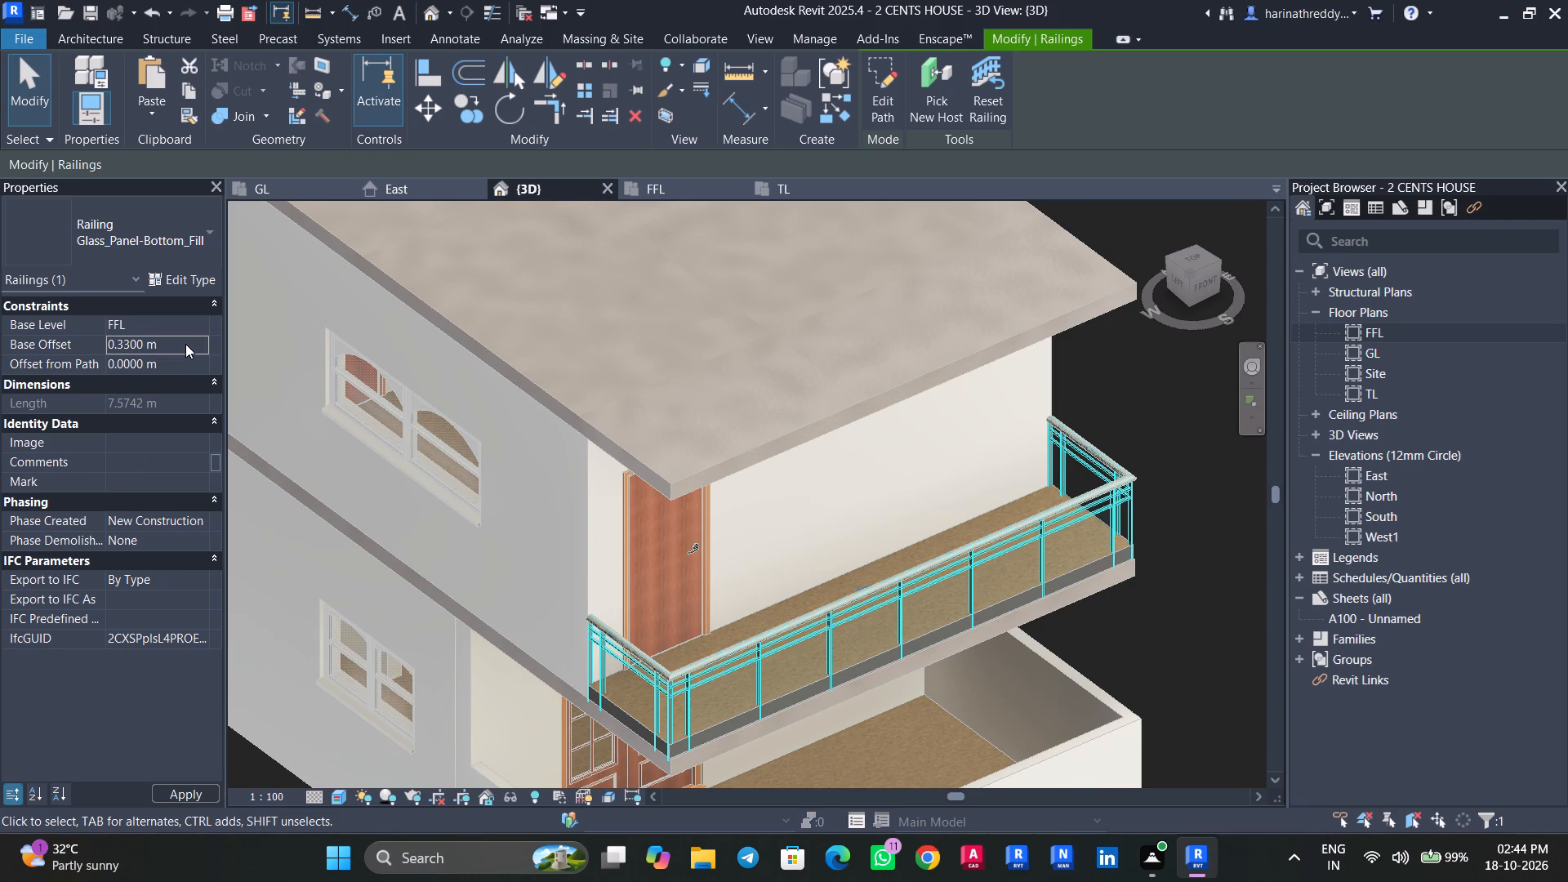
key(Escape)
key(Escape)
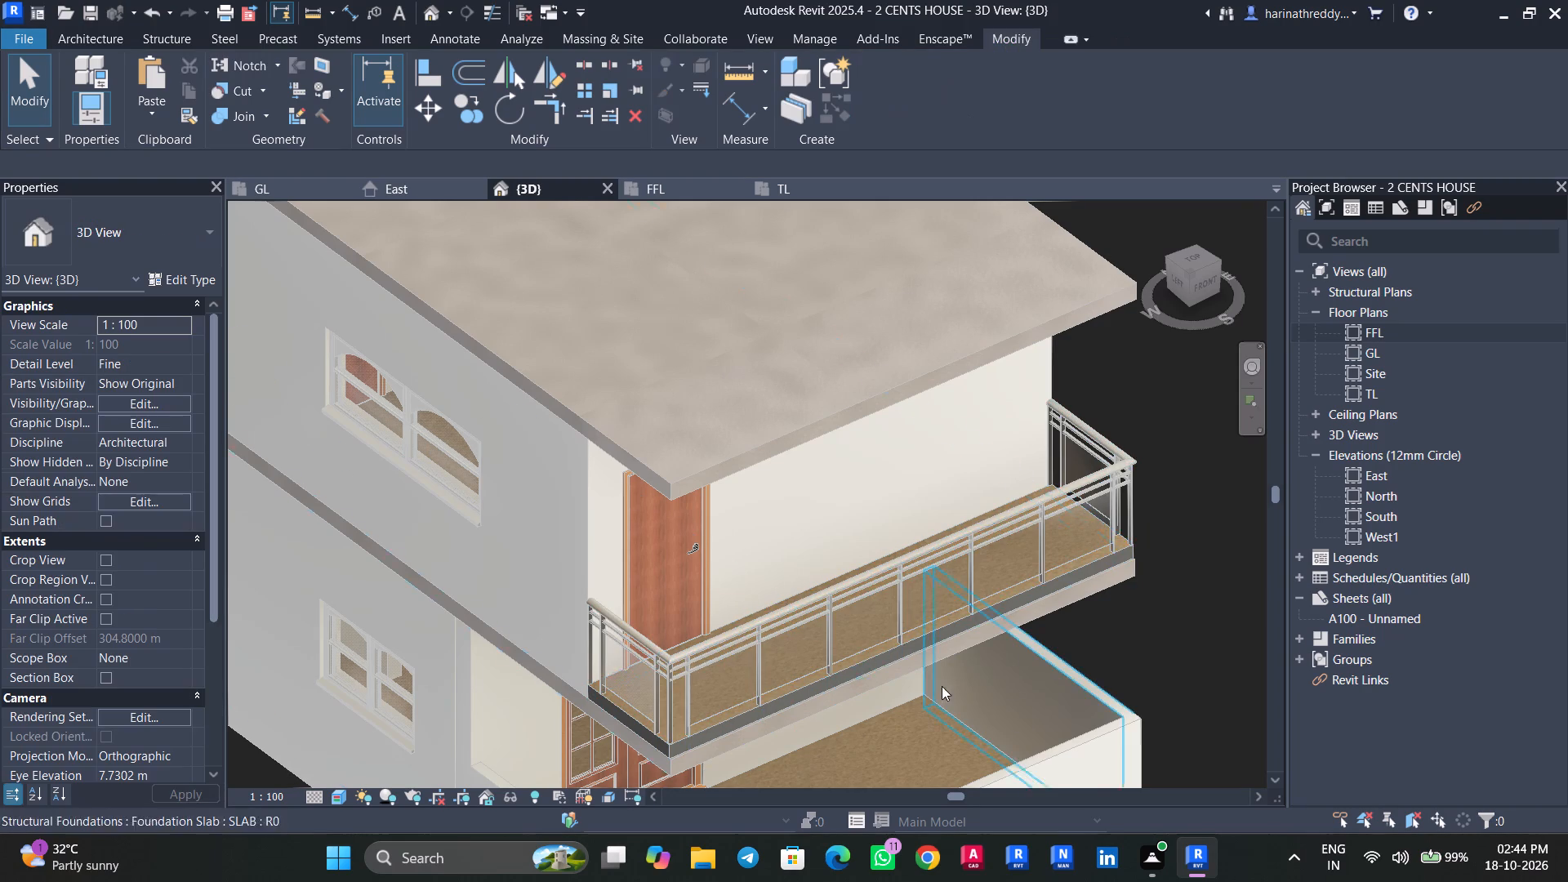
Examine in 3D how the balcony railing sits on its floor and how the TL slab overhangs the balcony.
shift+middle_drag(949, 688, 733, 541)
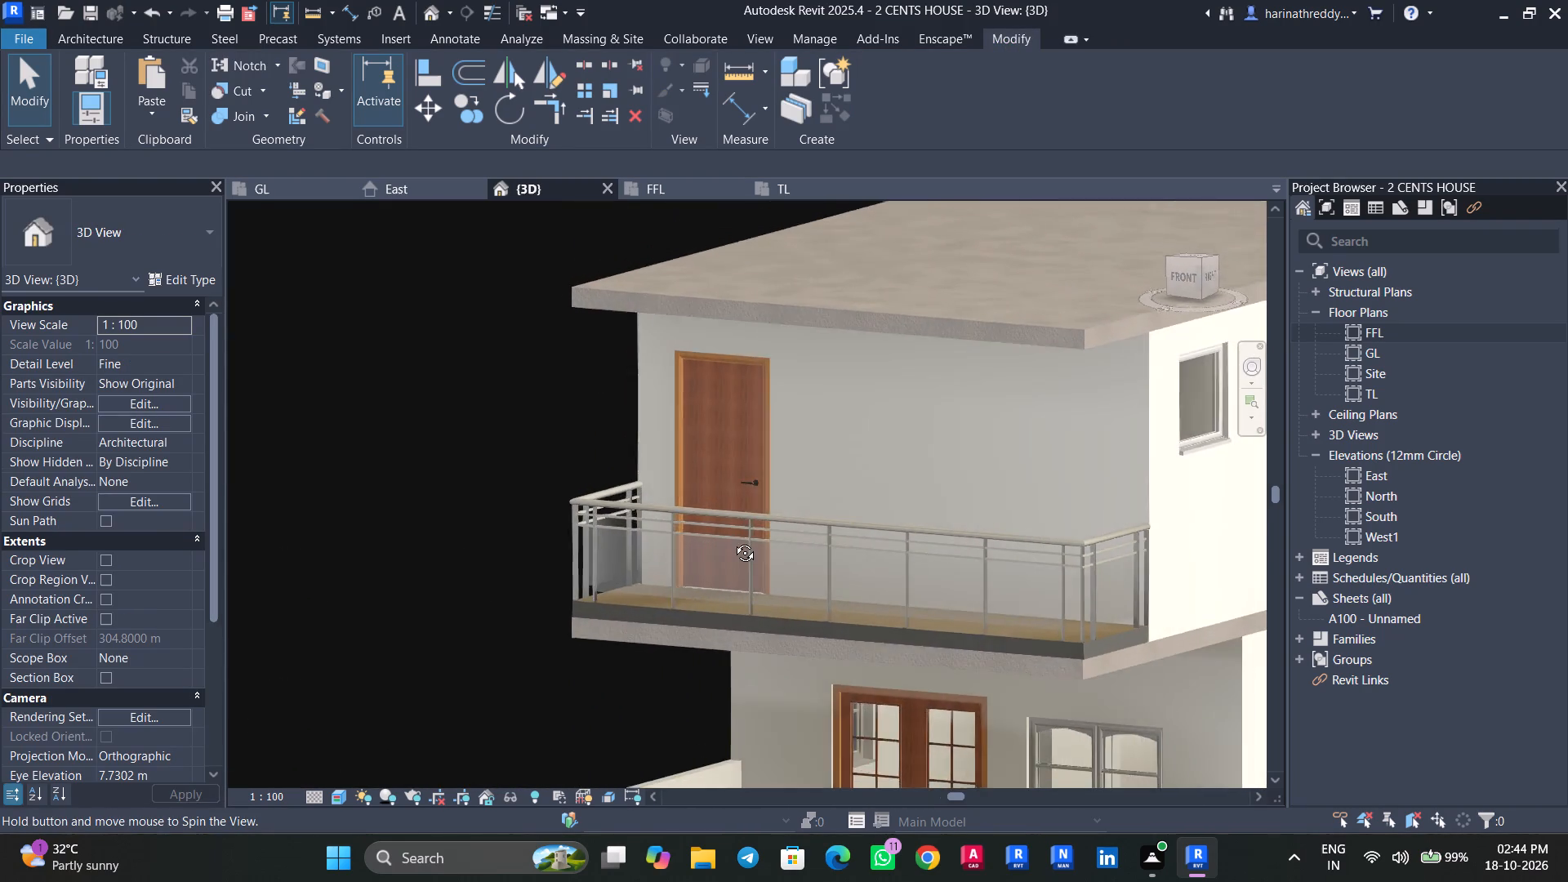
shift+middle_drag(733, 541, 1013, 504)
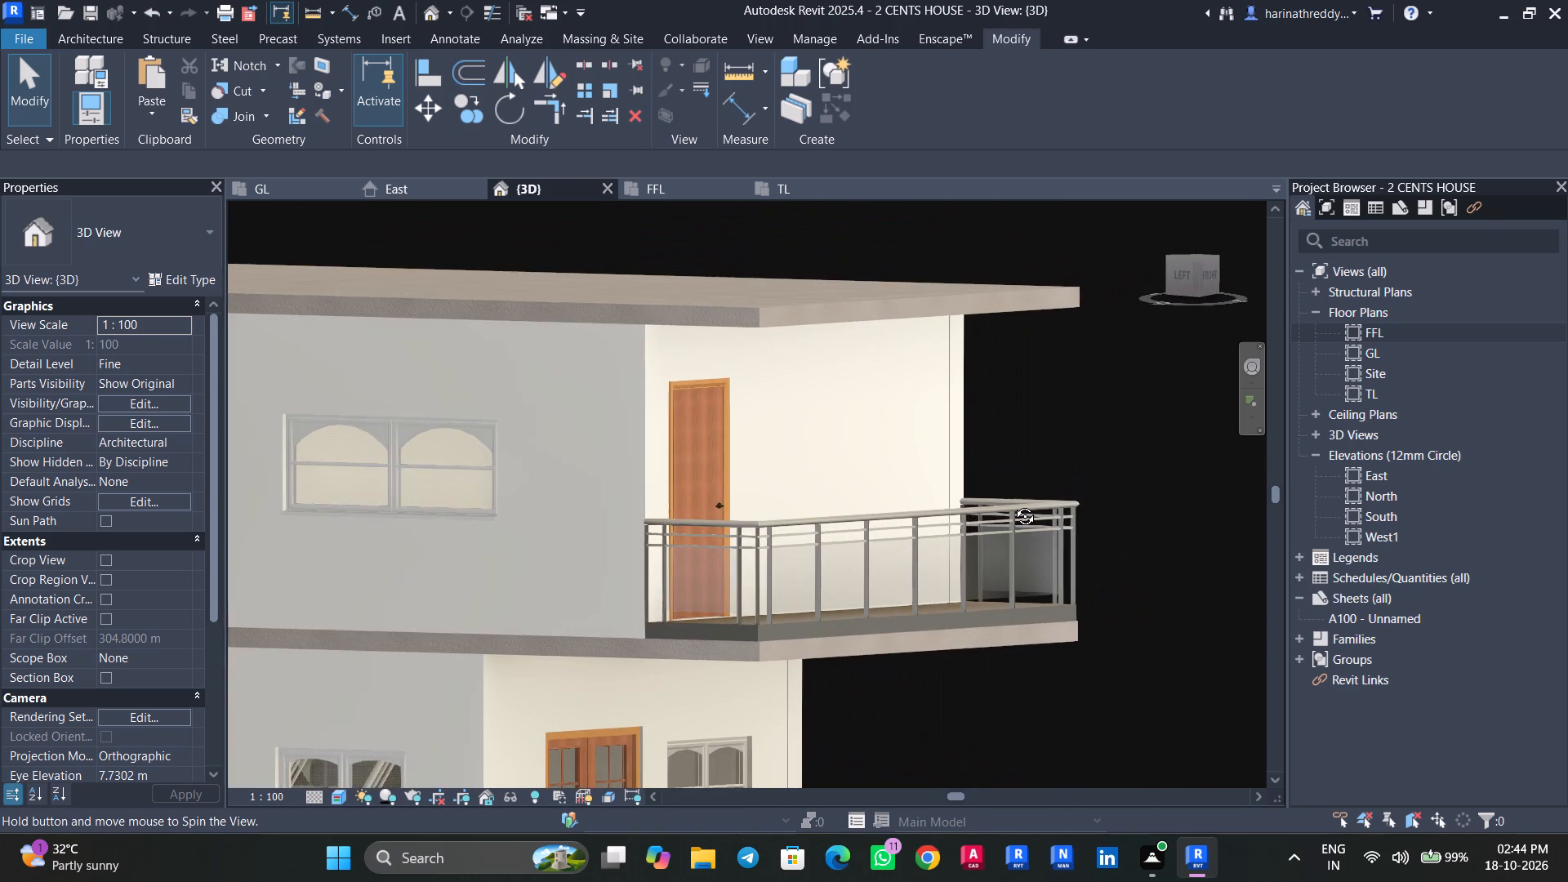
shift+middle_drag(1013, 504, 942, 497)
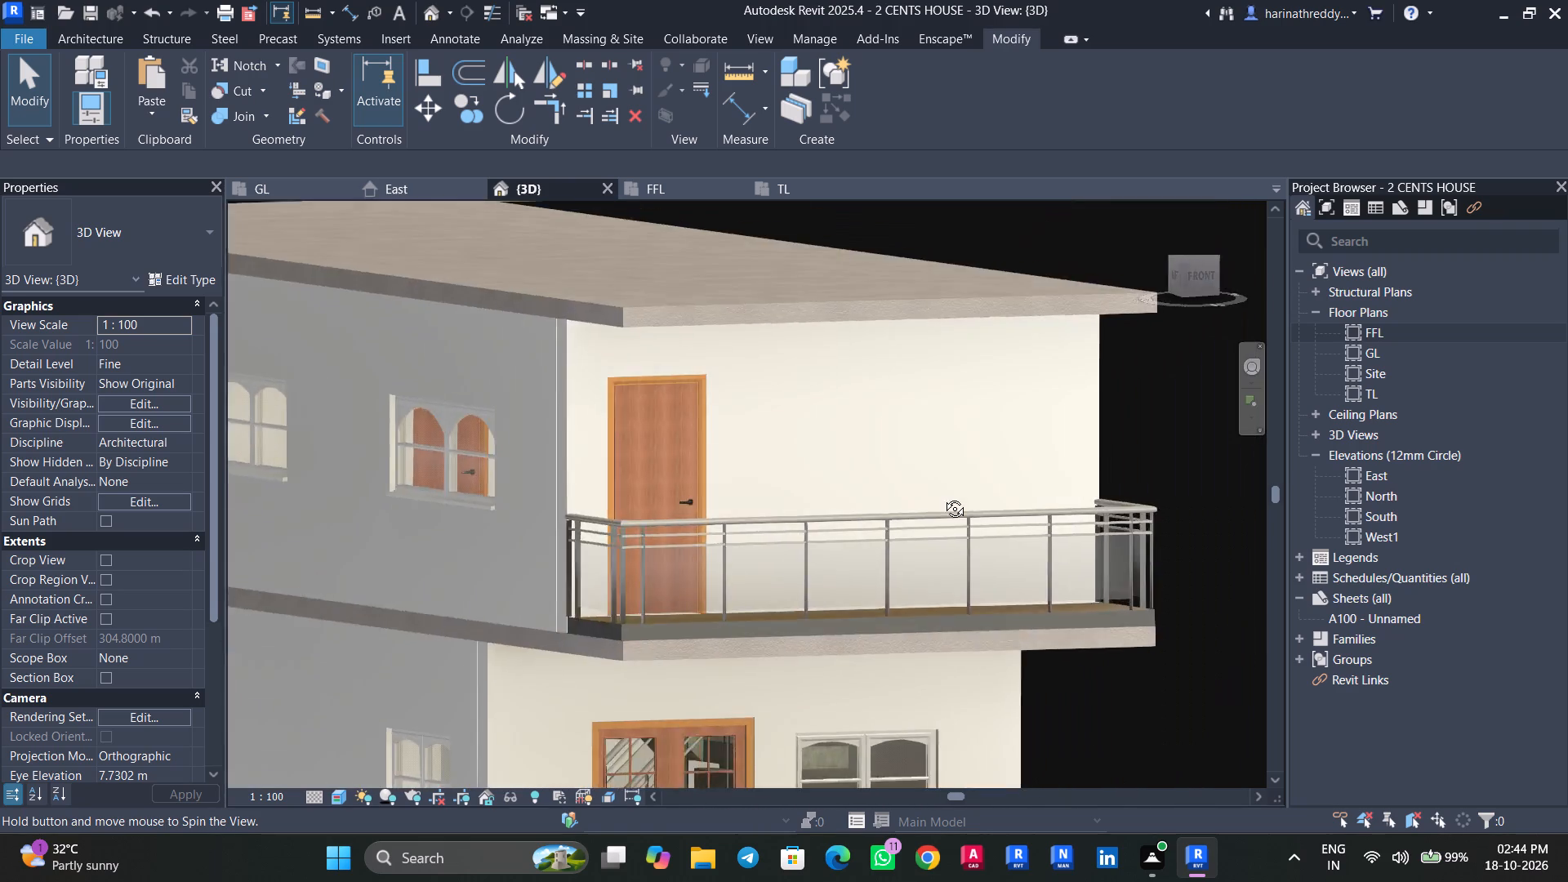
shift+middle_drag(942, 497, 1068, 509)
click(822, 319)
scroll(910, 459, down, 4)
shift+middle_drag(879, 555, 900, 556)
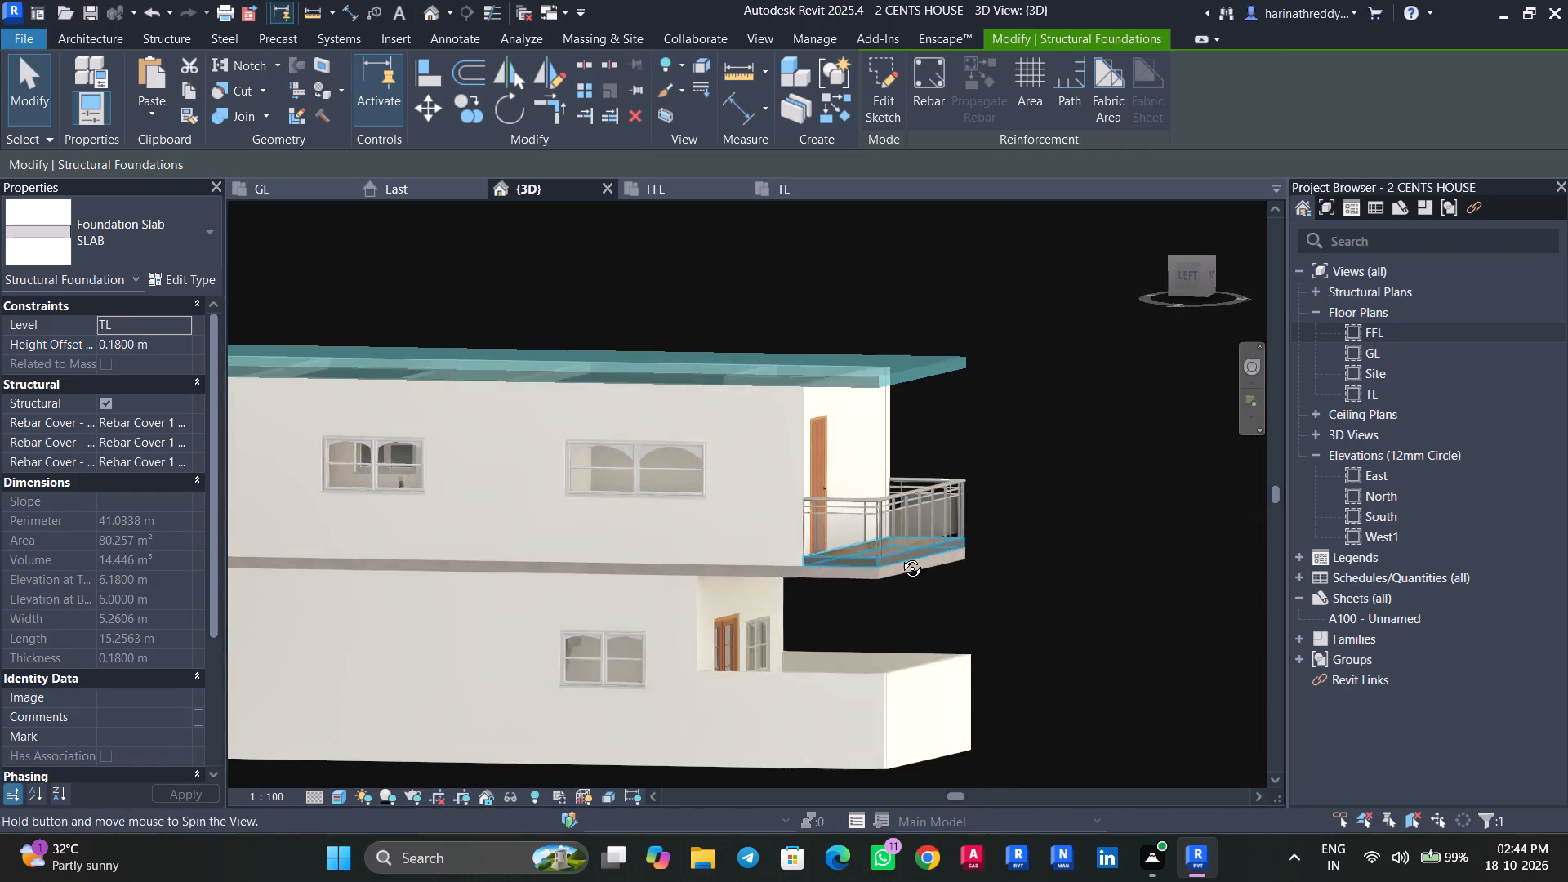
shift+middle_drag(900, 556, 920, 550)
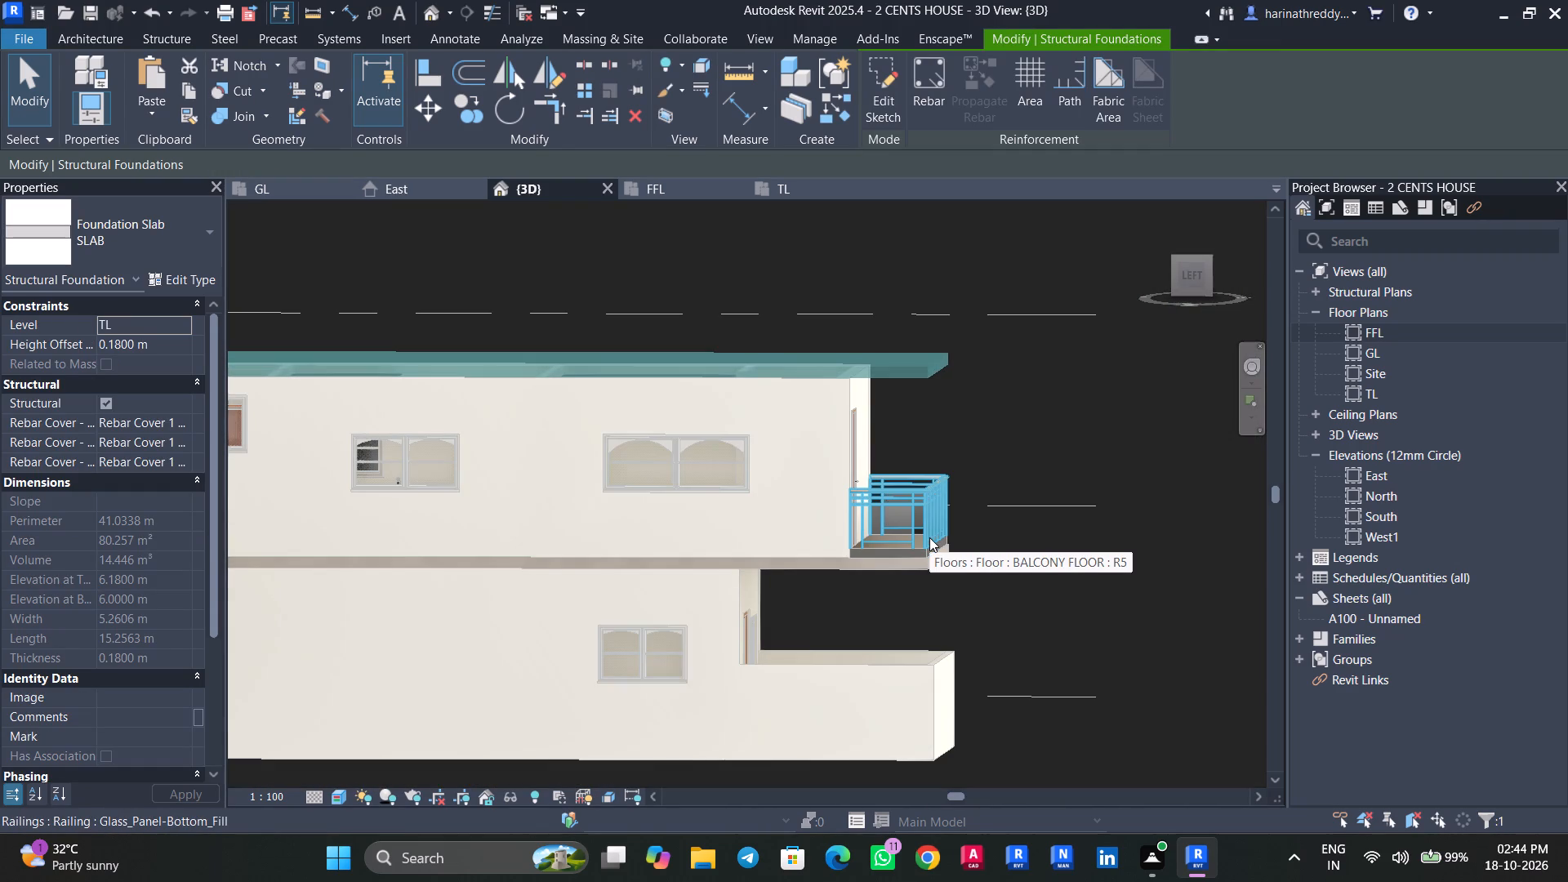
key(Escape)
key(Escape)
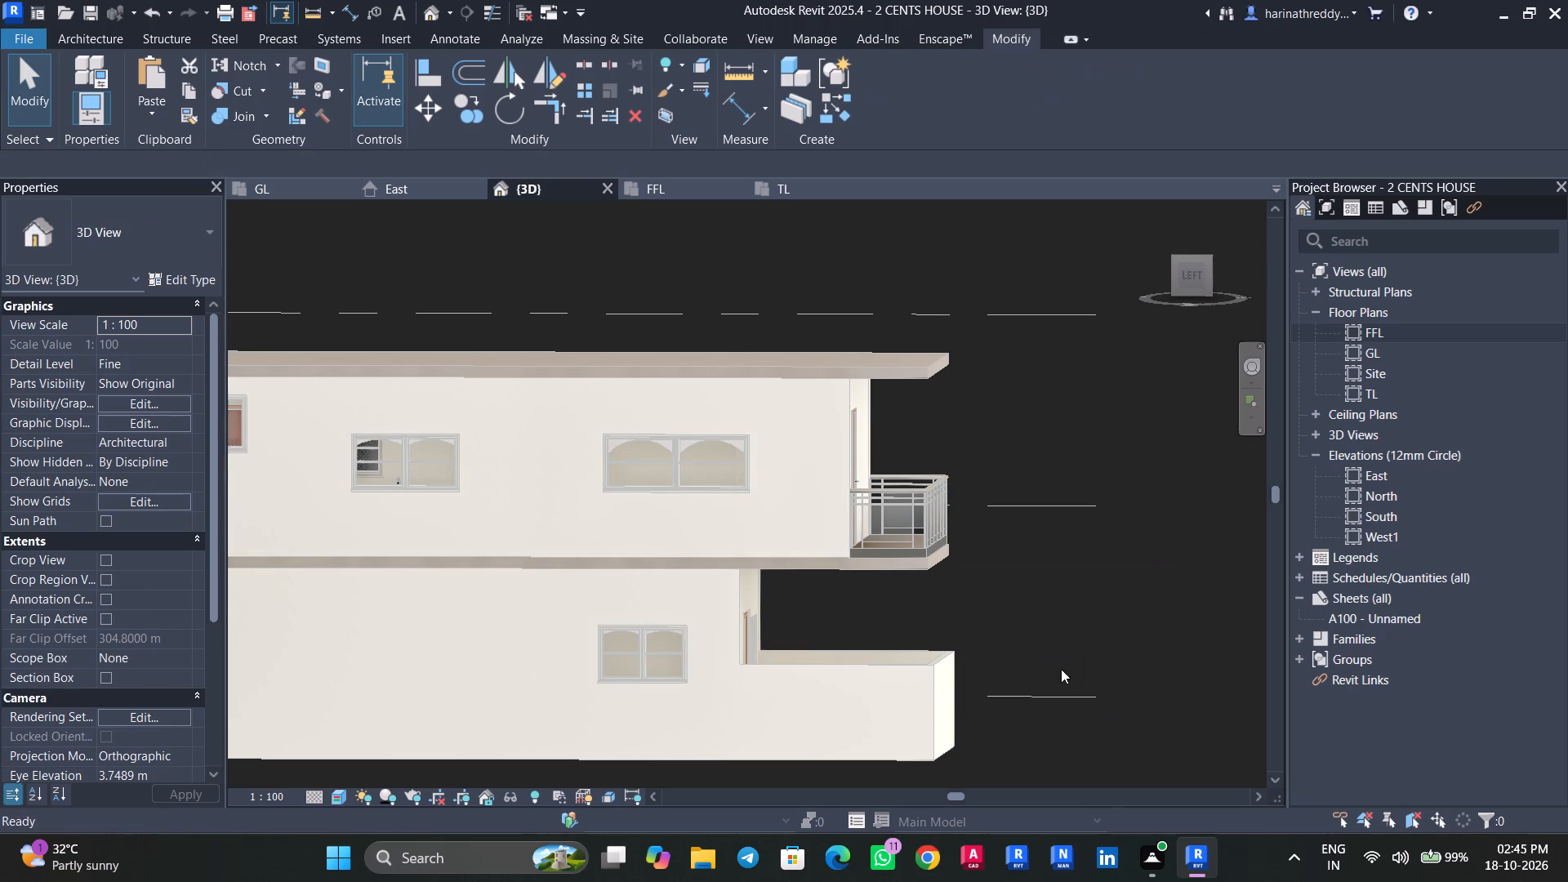
Examine the whole house in 3D, checking the slabs, upper-floor walls and windows on every side.
shift+middle_drag(1107, 785, 972, 843)
middle_drag(1040, 715, 1131, 600)
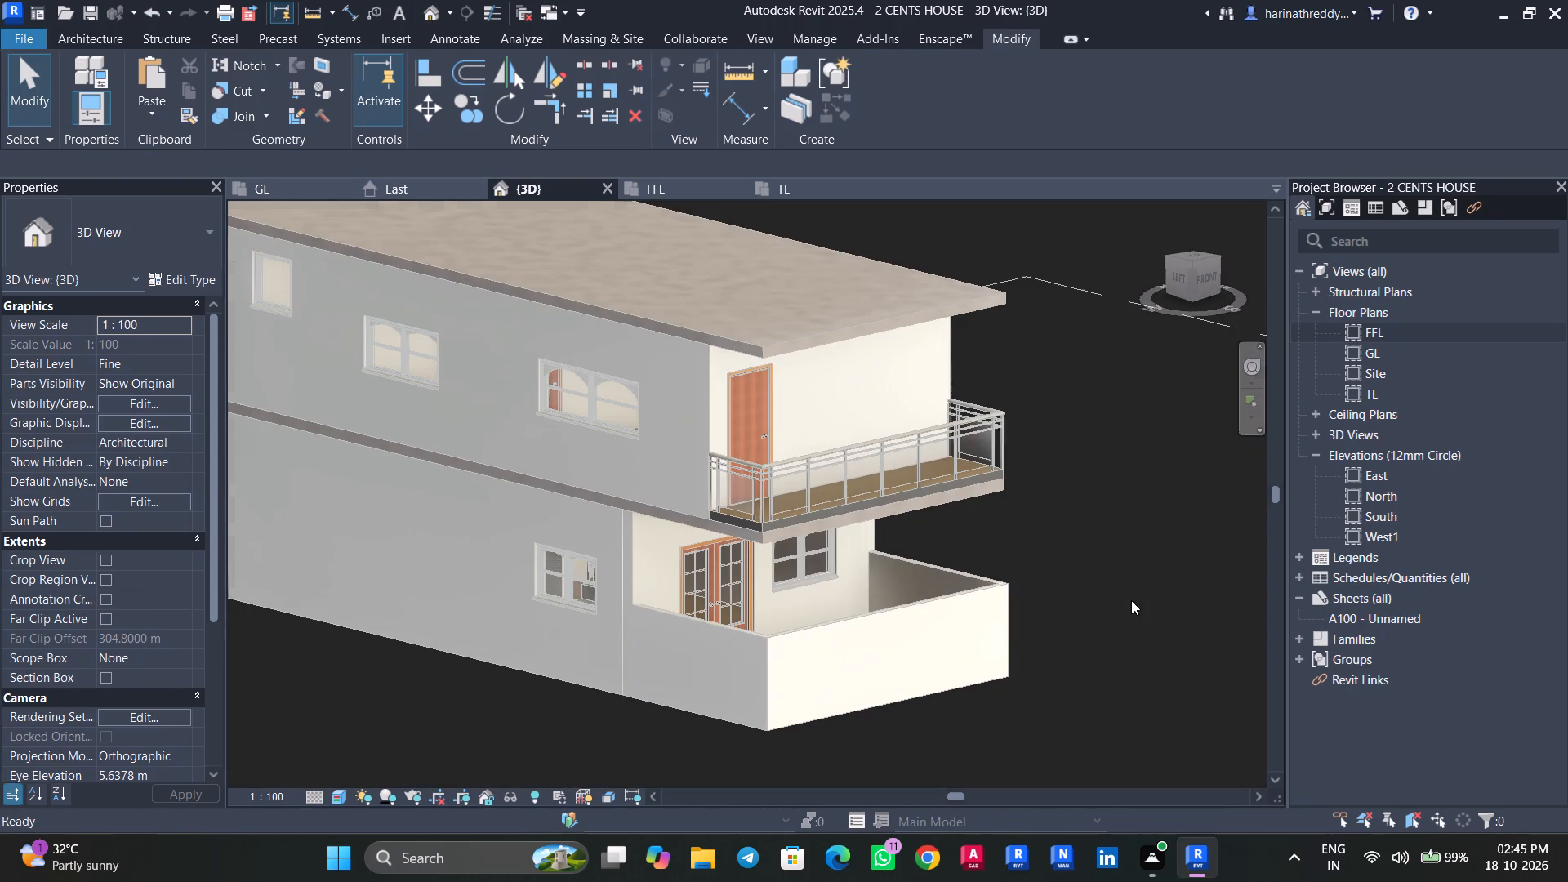
scroll(1102, 621, down, 3)
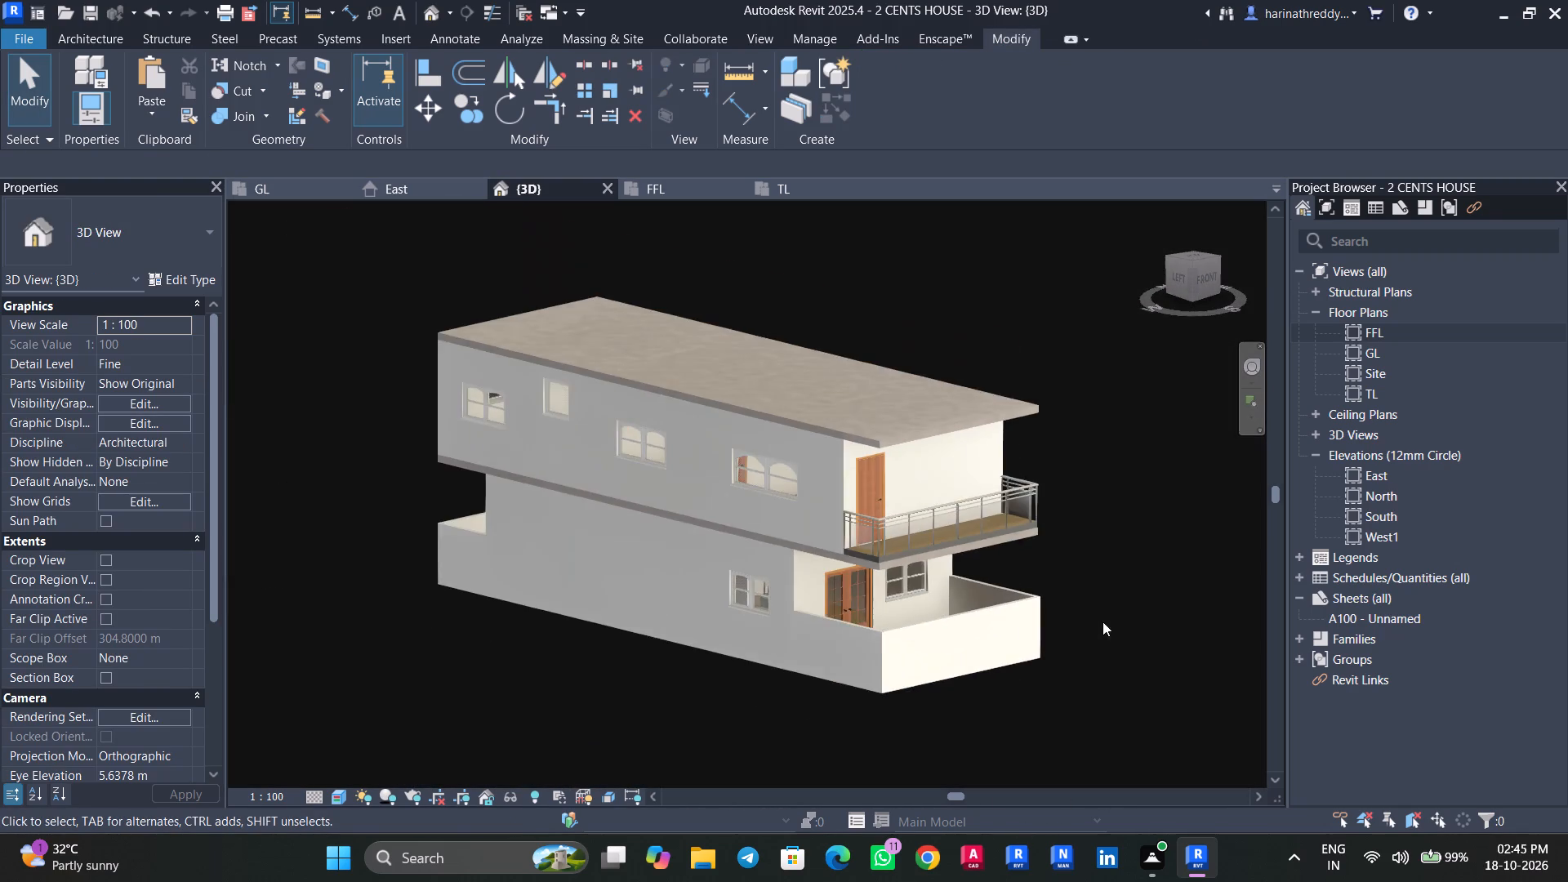
shift+middle_drag(601, 708, 960, 675)
scroll(650, 438, up, 5)
shift+middle_drag(702, 558, 742, 556)
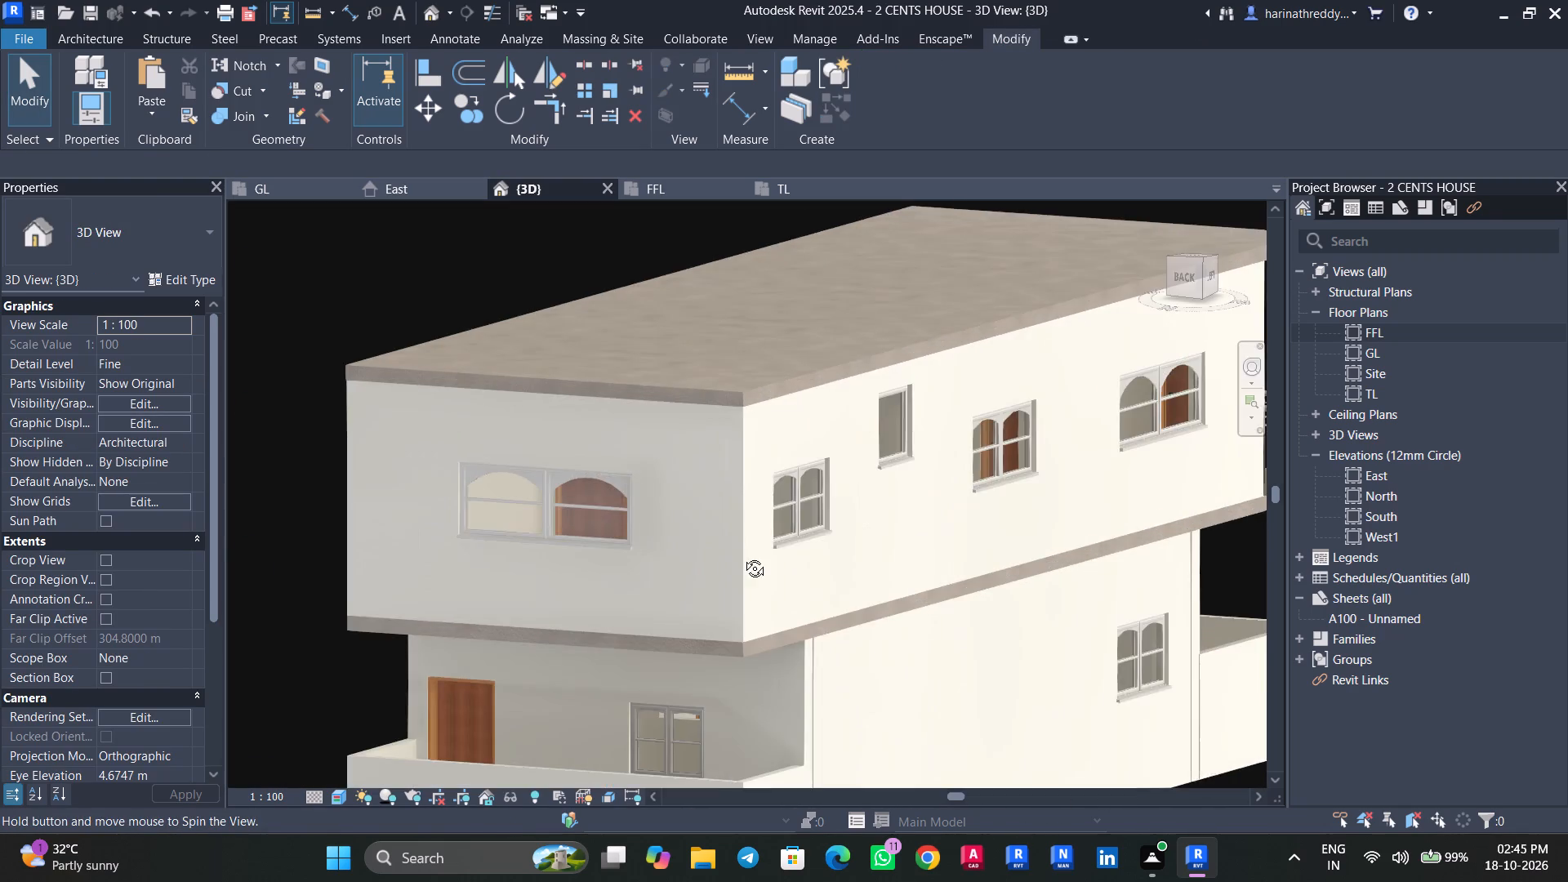
shift+middle_drag(742, 556, 996, 595)
middle_drag(1089, 516, 494, 523)
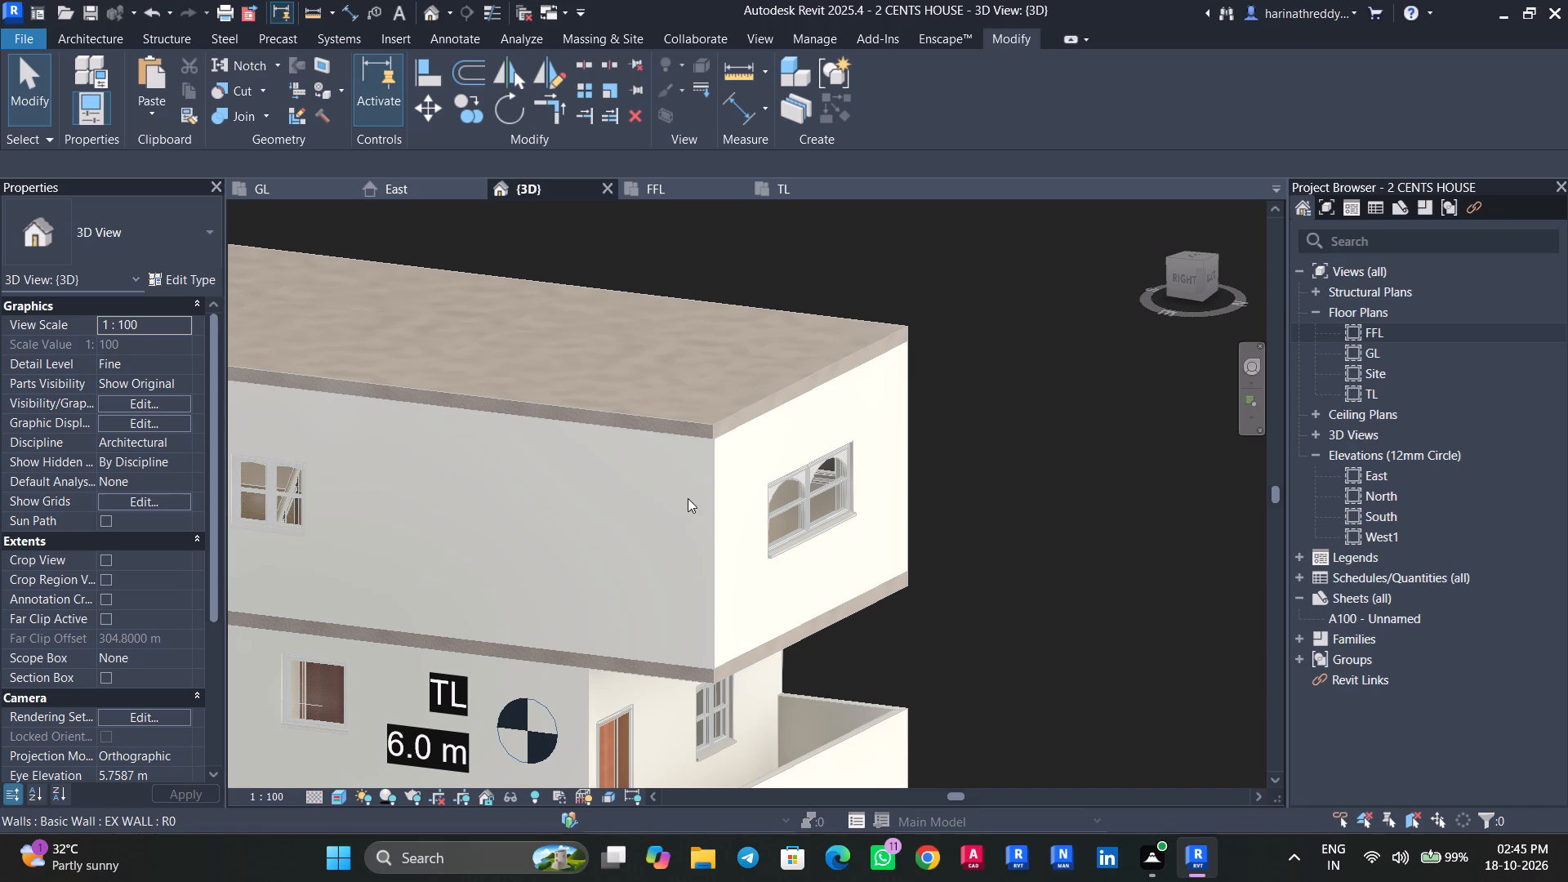
Examine the house from several sides in 3D and the staircase area on the FFL floor plan.
scroll(693, 509, down, 3)
shift+middle_drag(705, 518, 778, 536)
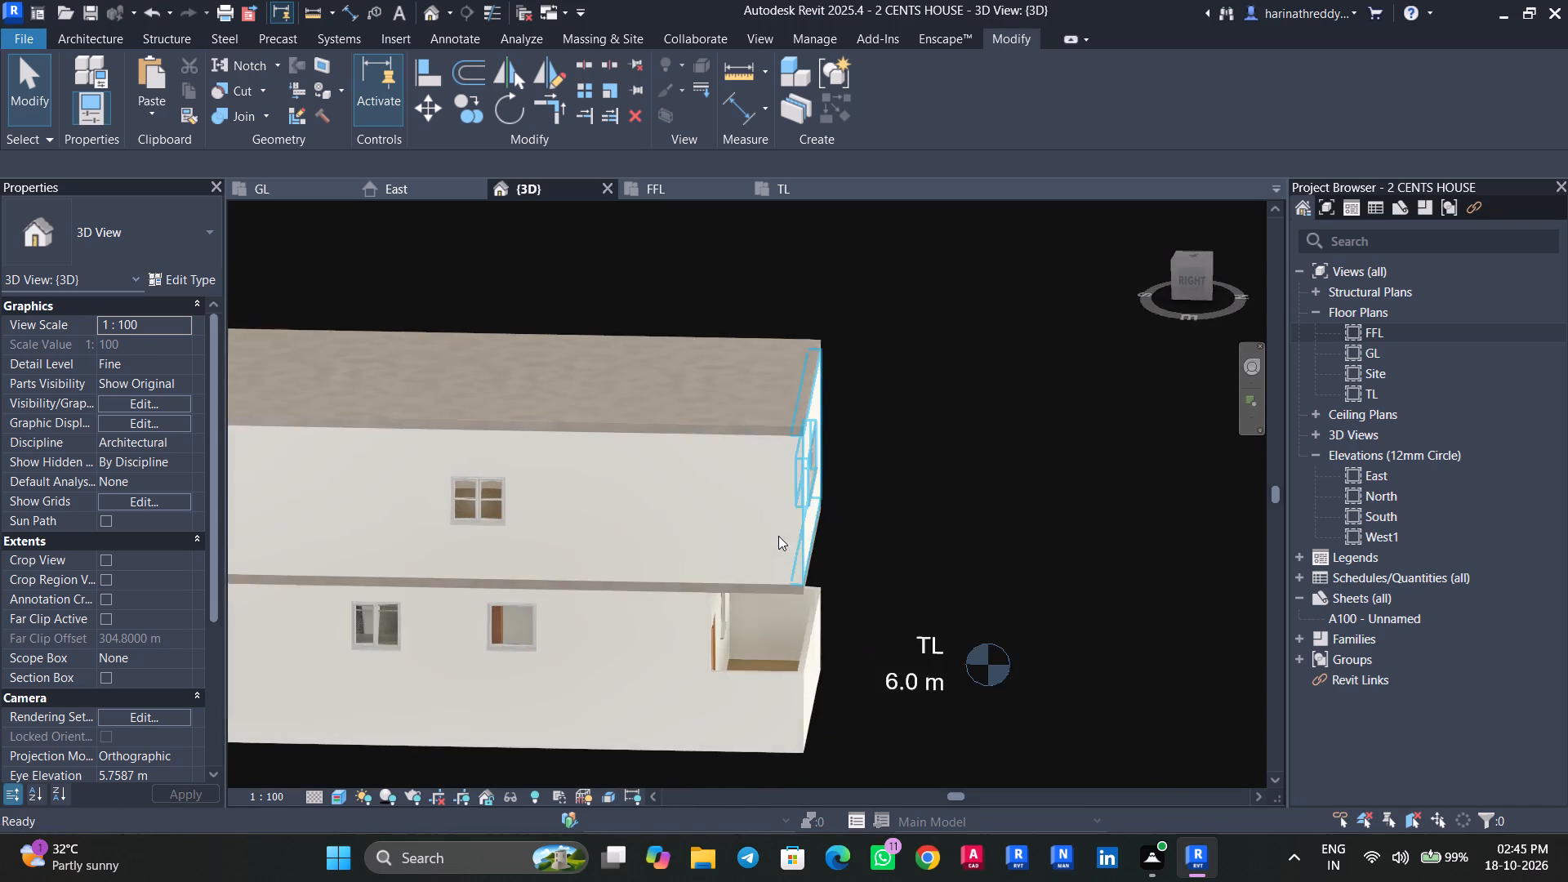
middle_drag(706, 535, 934, 472)
shift+middle_drag(865, 638, 1134, 600)
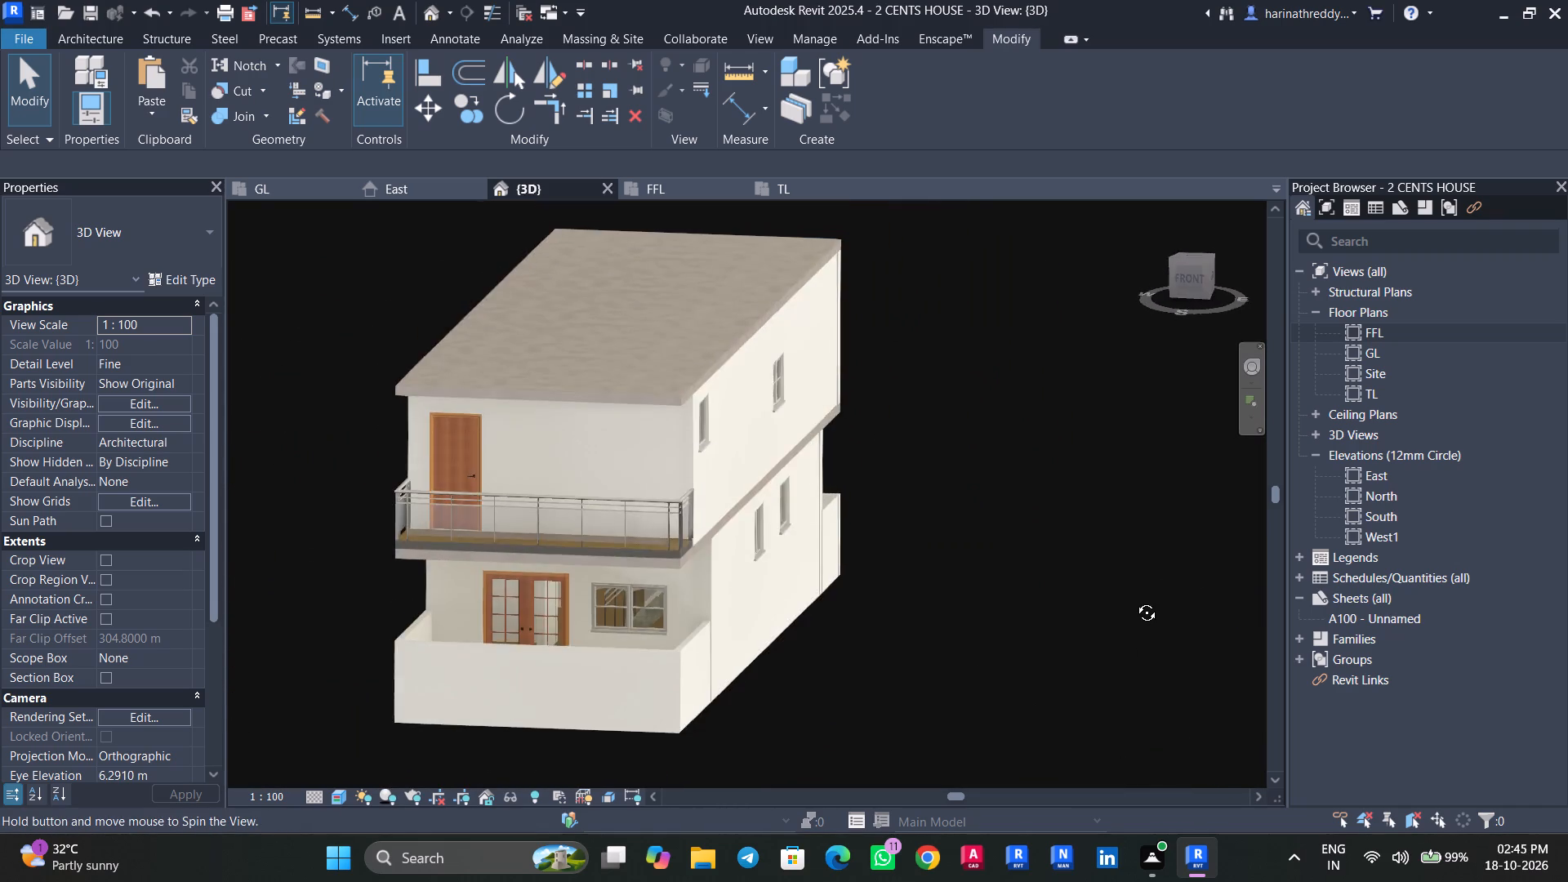
shift+middle_drag(1134, 600, 1183, 528)
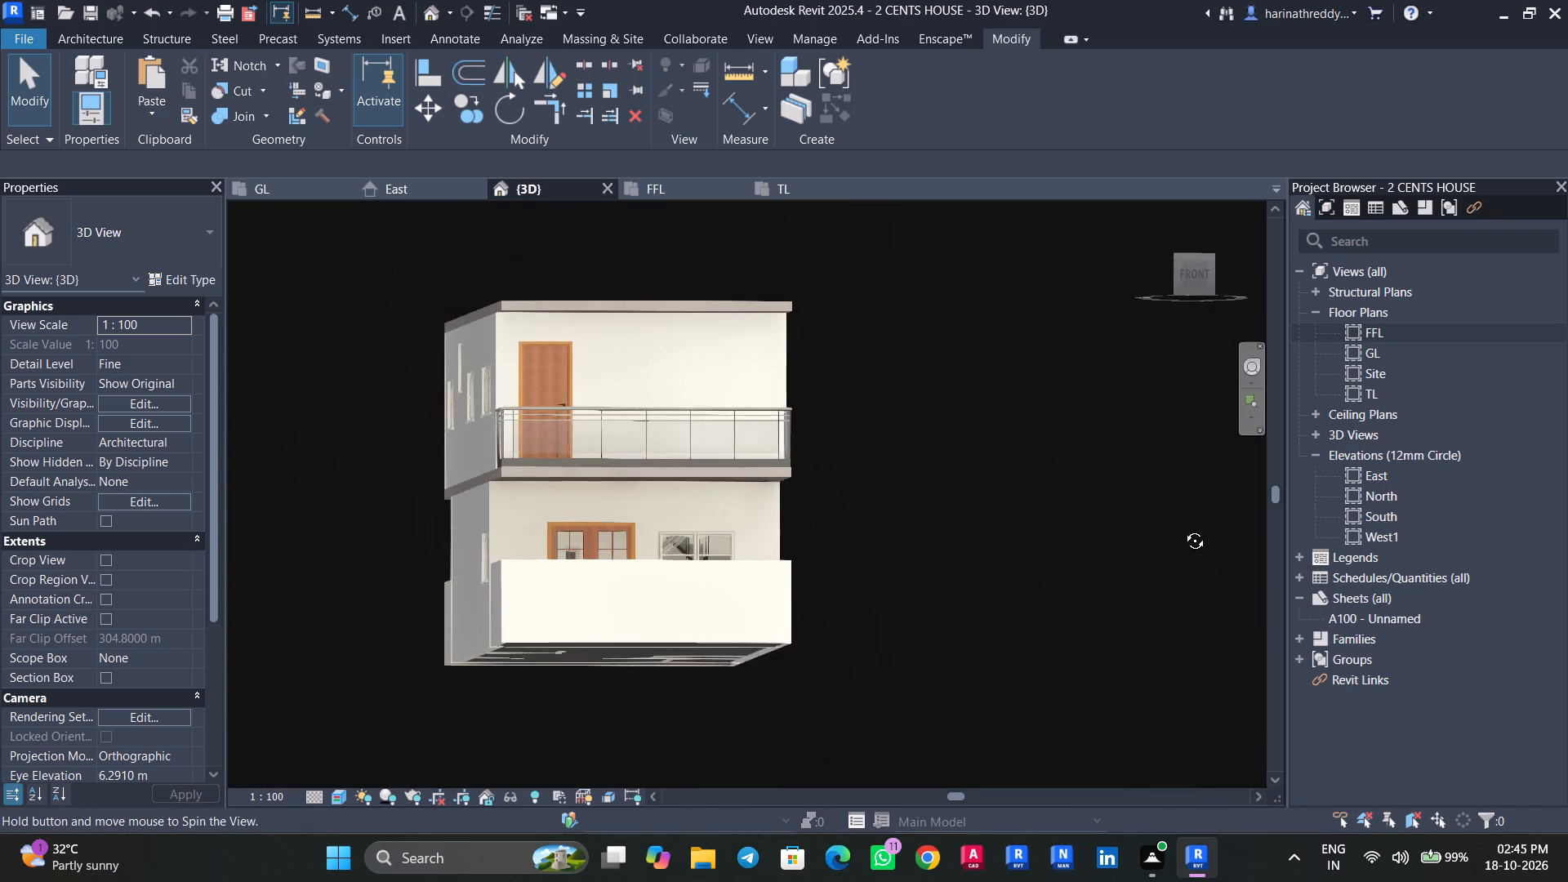
shift+middle_drag(1183, 528, 1147, 691)
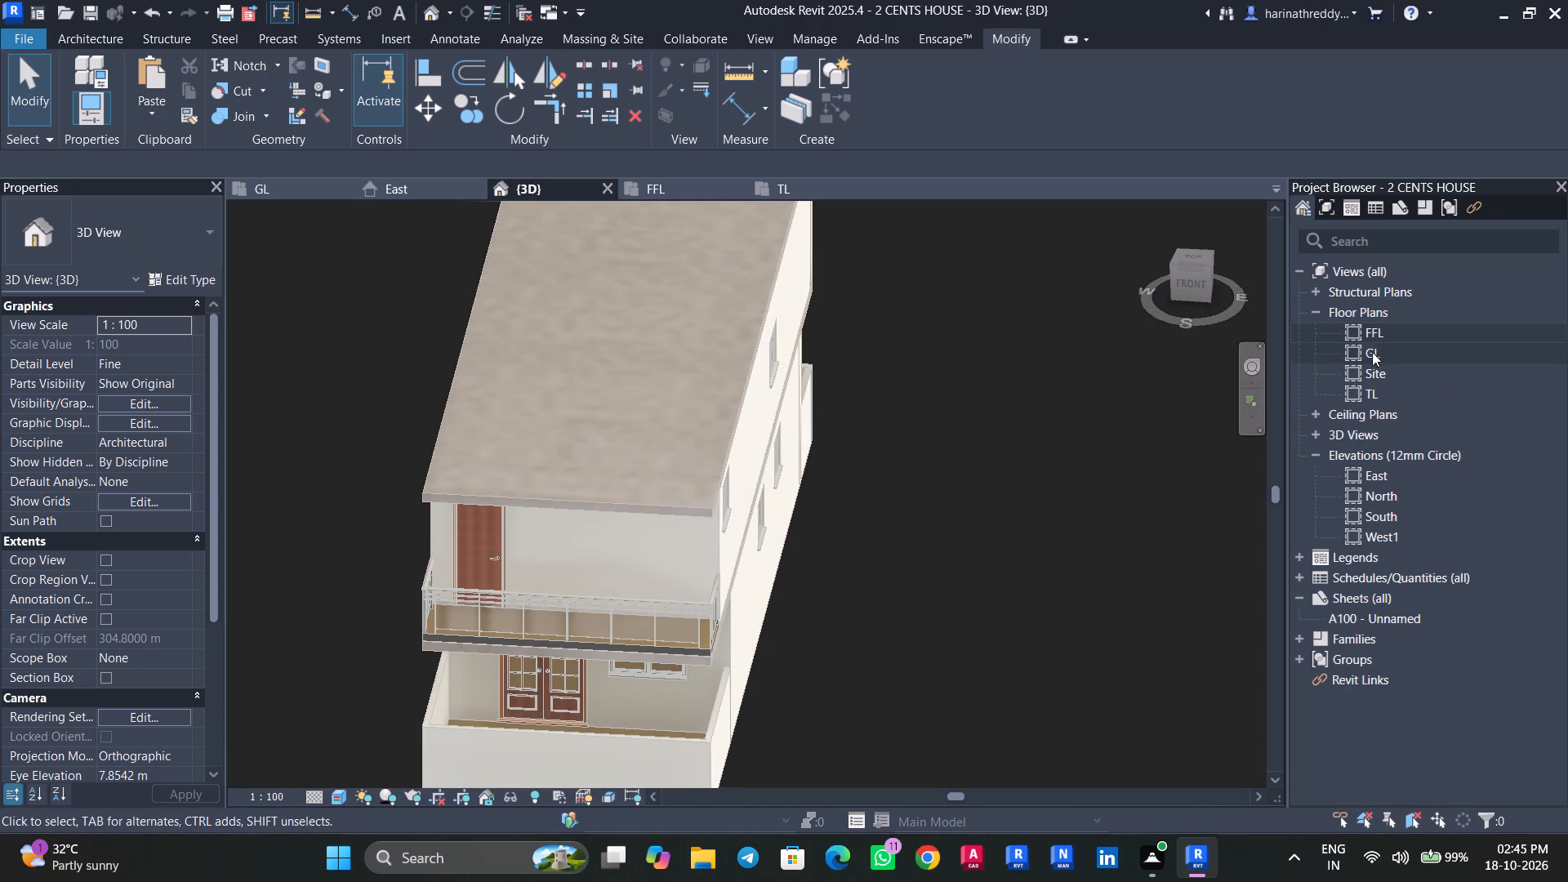
double_click(1388, 338)
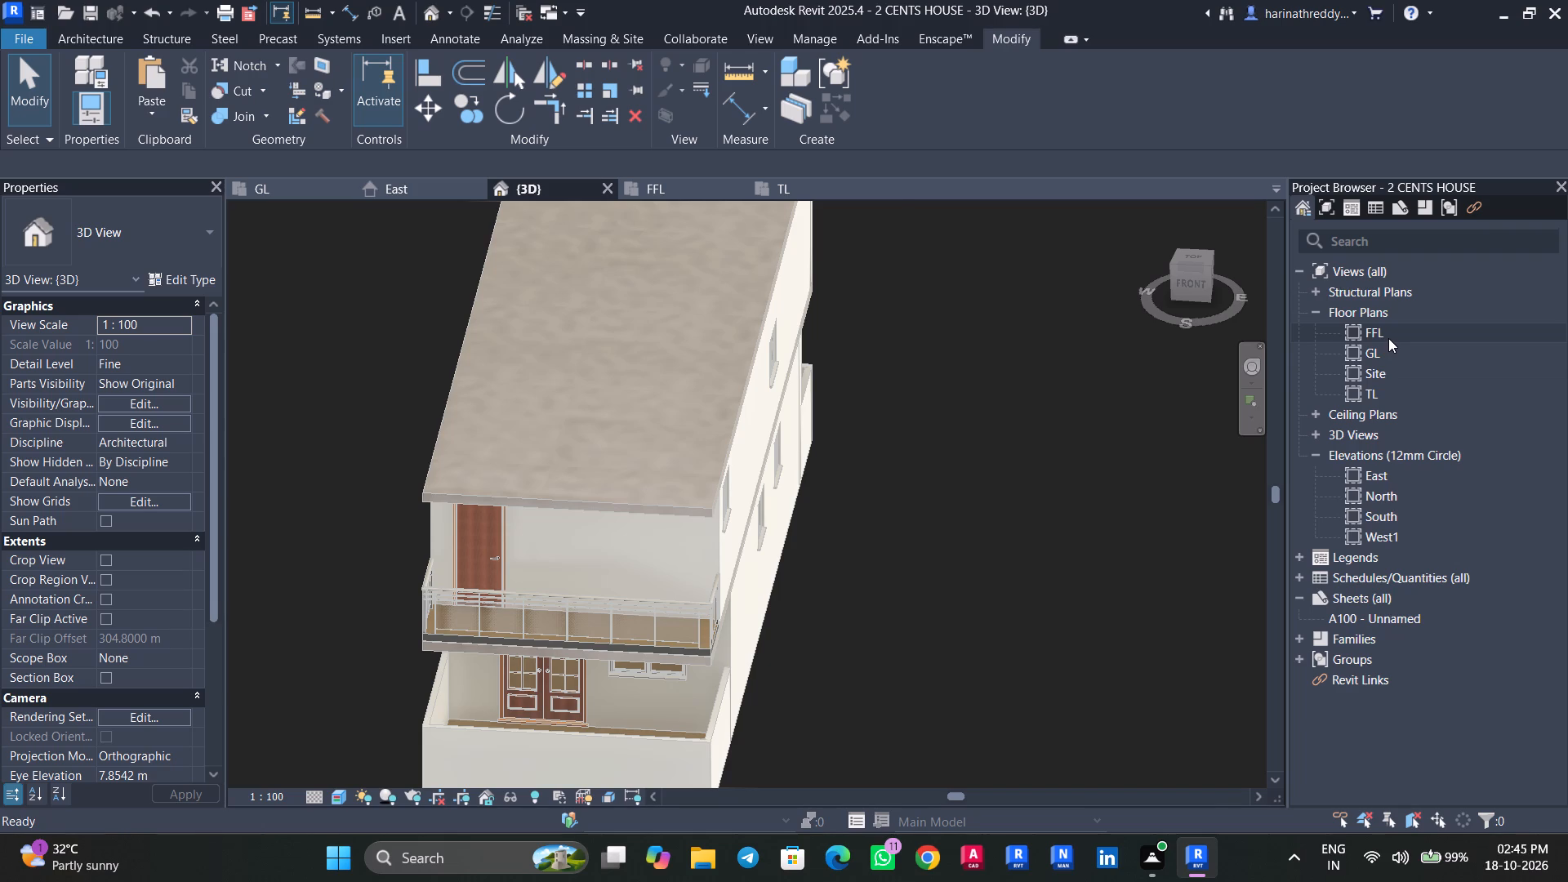
scroll(1378, 380, down, 8)
scroll(1173, 419, down, 9)
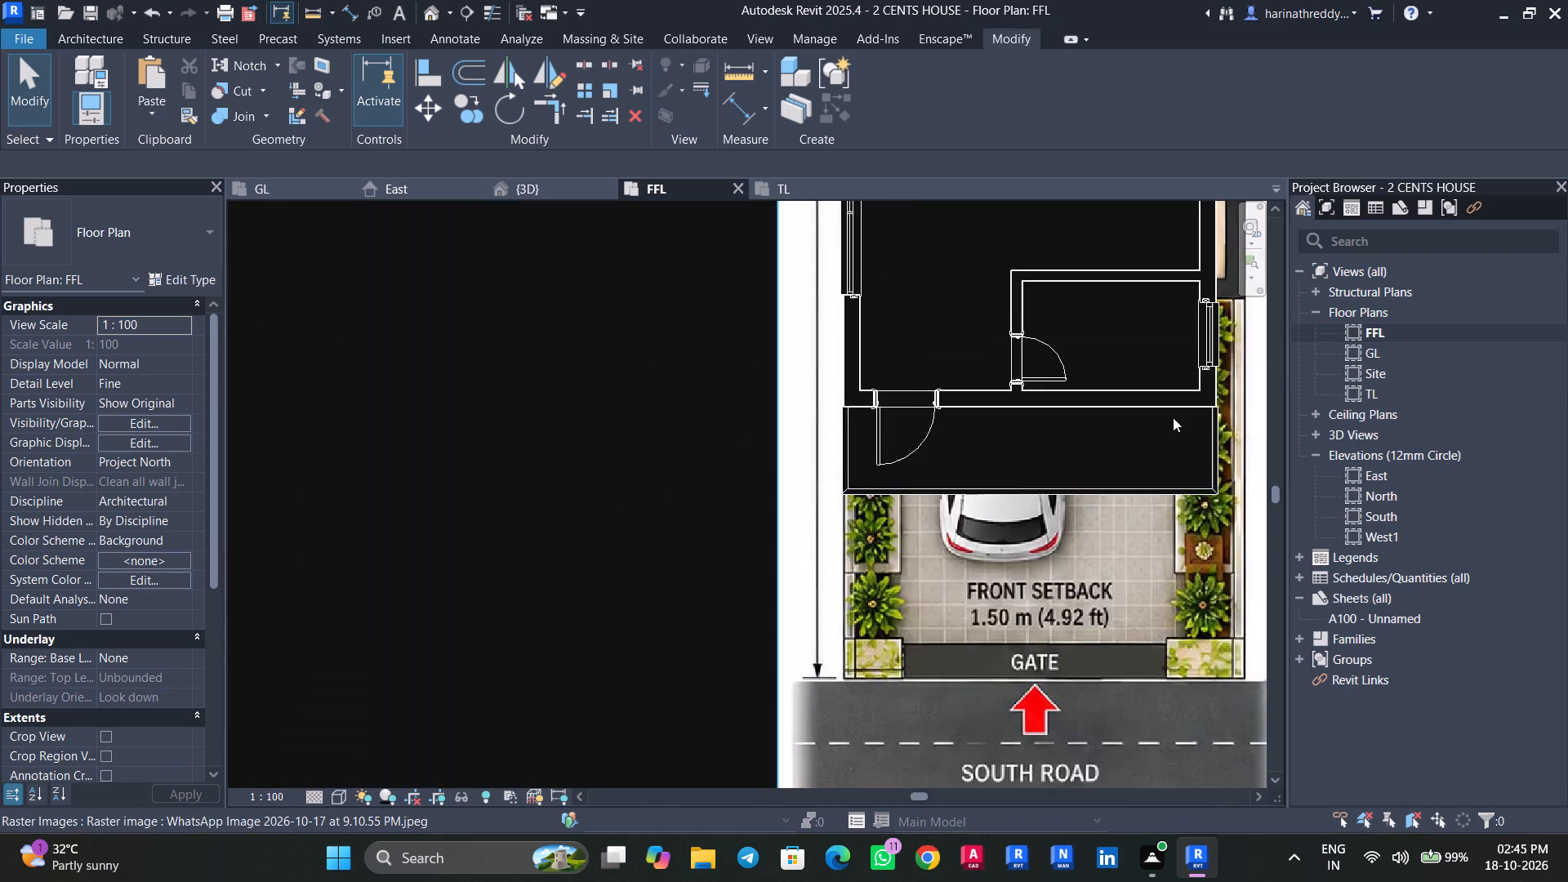
middle_drag(1171, 421, 930, 740)
scroll(928, 703, down, 3)
scroll(909, 537, down, 4)
middle_drag(909, 537, 877, 668)
scroll(869, 604, up, 4)
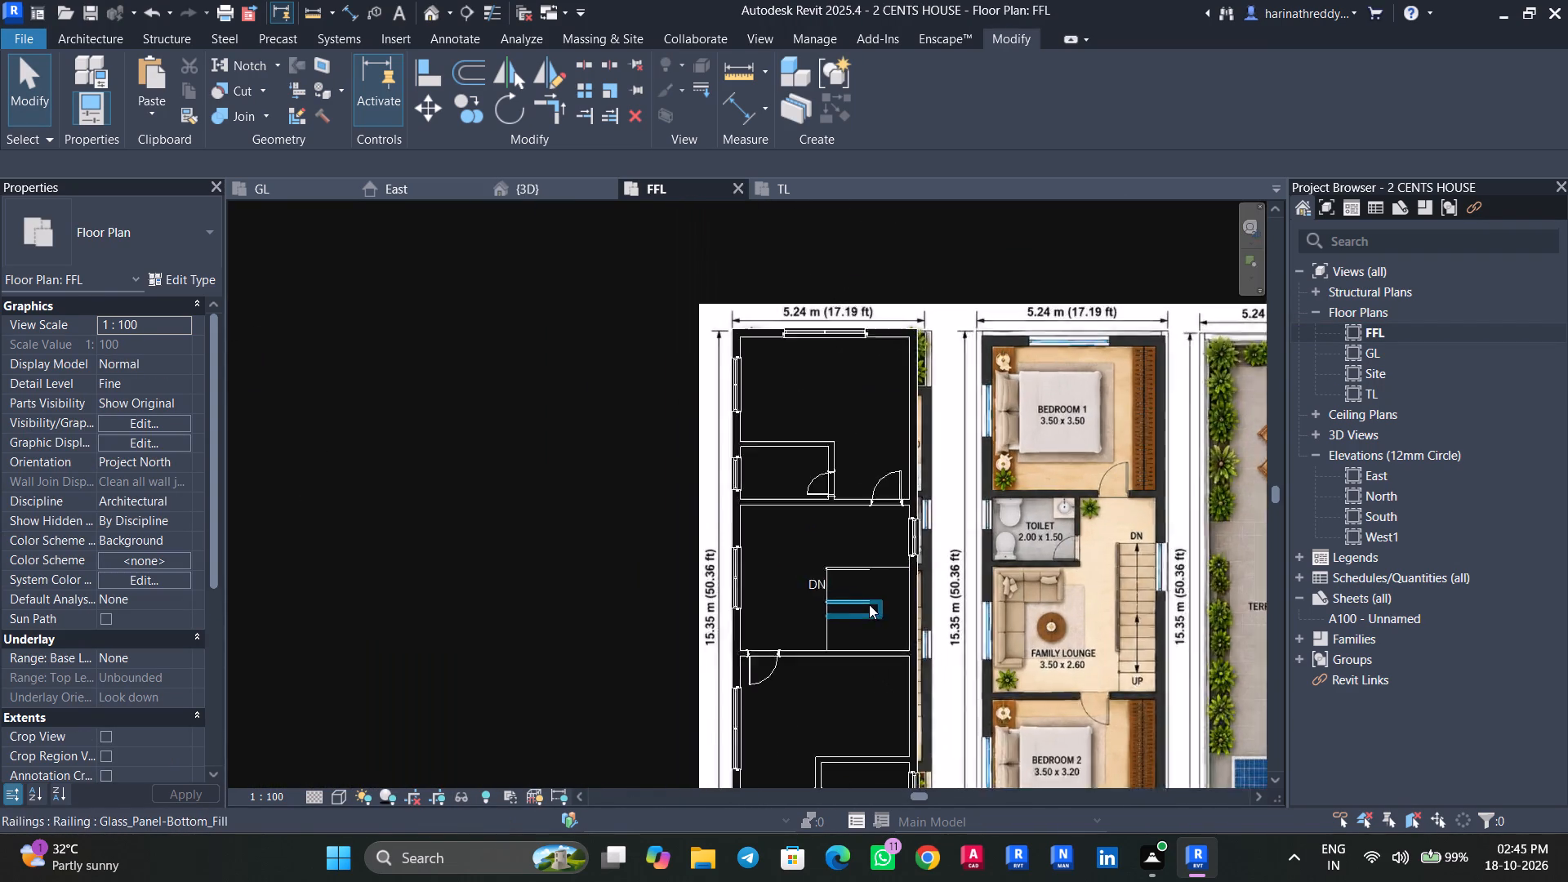
middle_drag(484, 639, 385, 573)
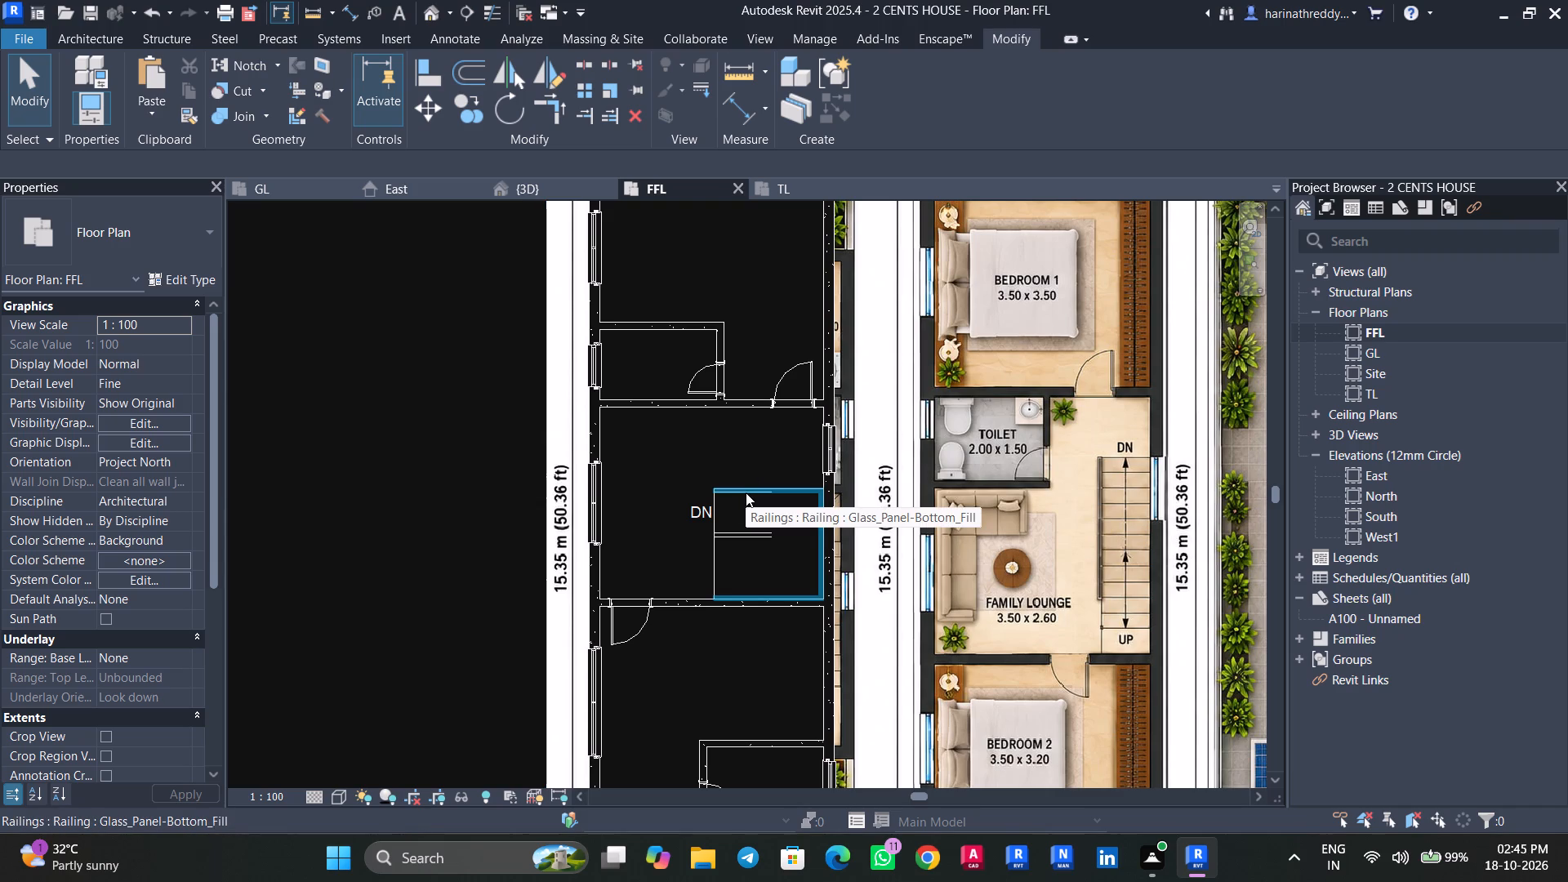
On the TL floor plan, sketch a rectangular shaft opening about 2.4 m by 2.4 m over the staircase, up to the walls' inner faces.
double_click(1363, 395)
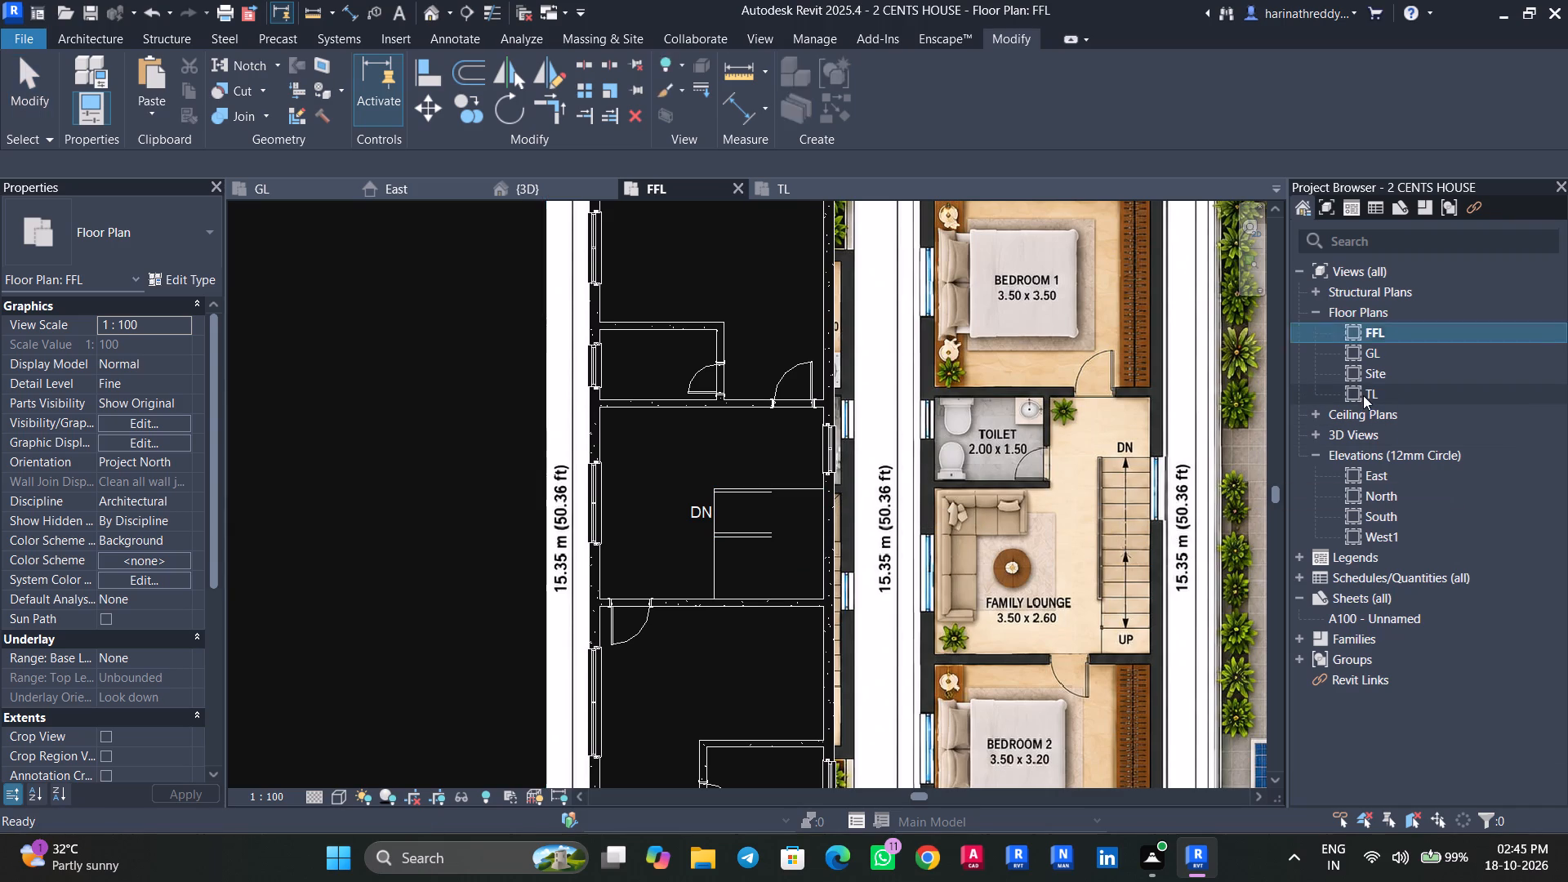
scroll(581, 600, down, 5)
middle_drag(589, 595, 616, 818)
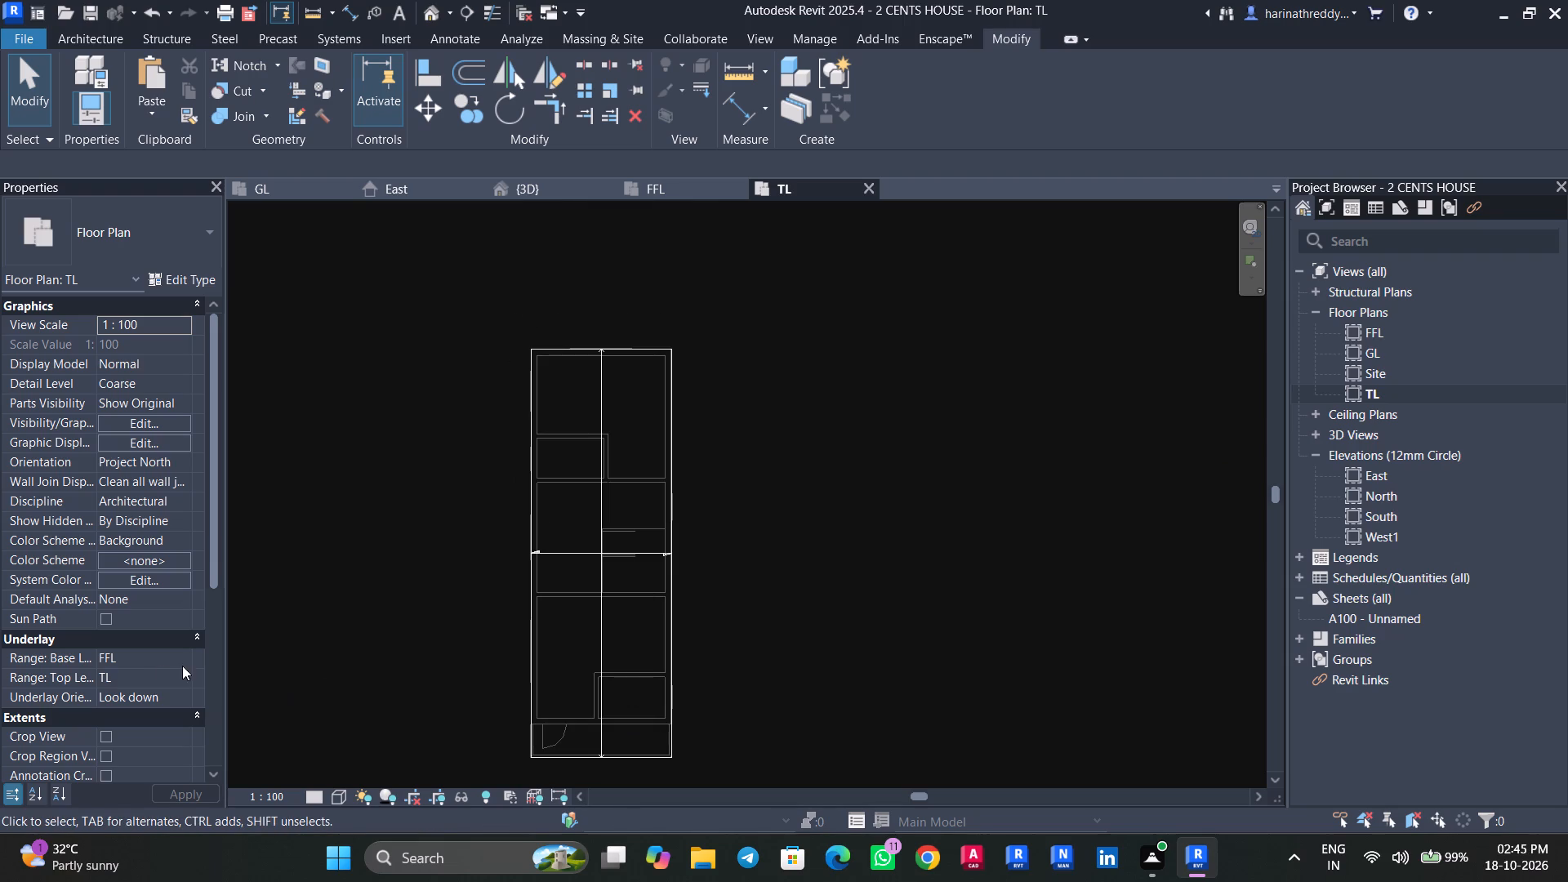
click(186, 653)
key(Escape)
key(Escape)
key(Escape)
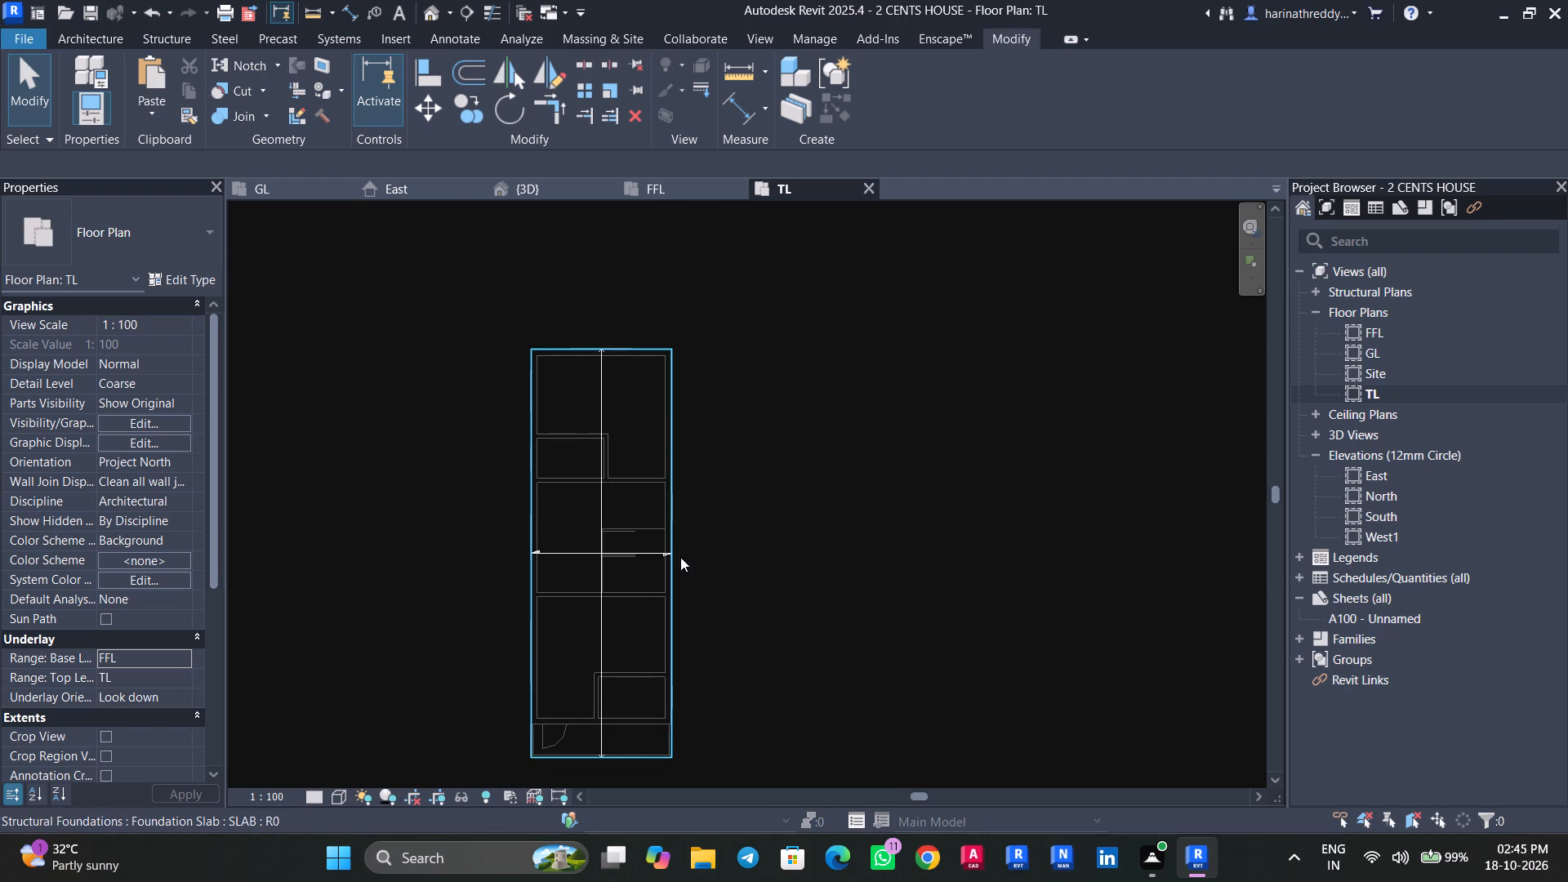
scroll(646, 579, up, 4)
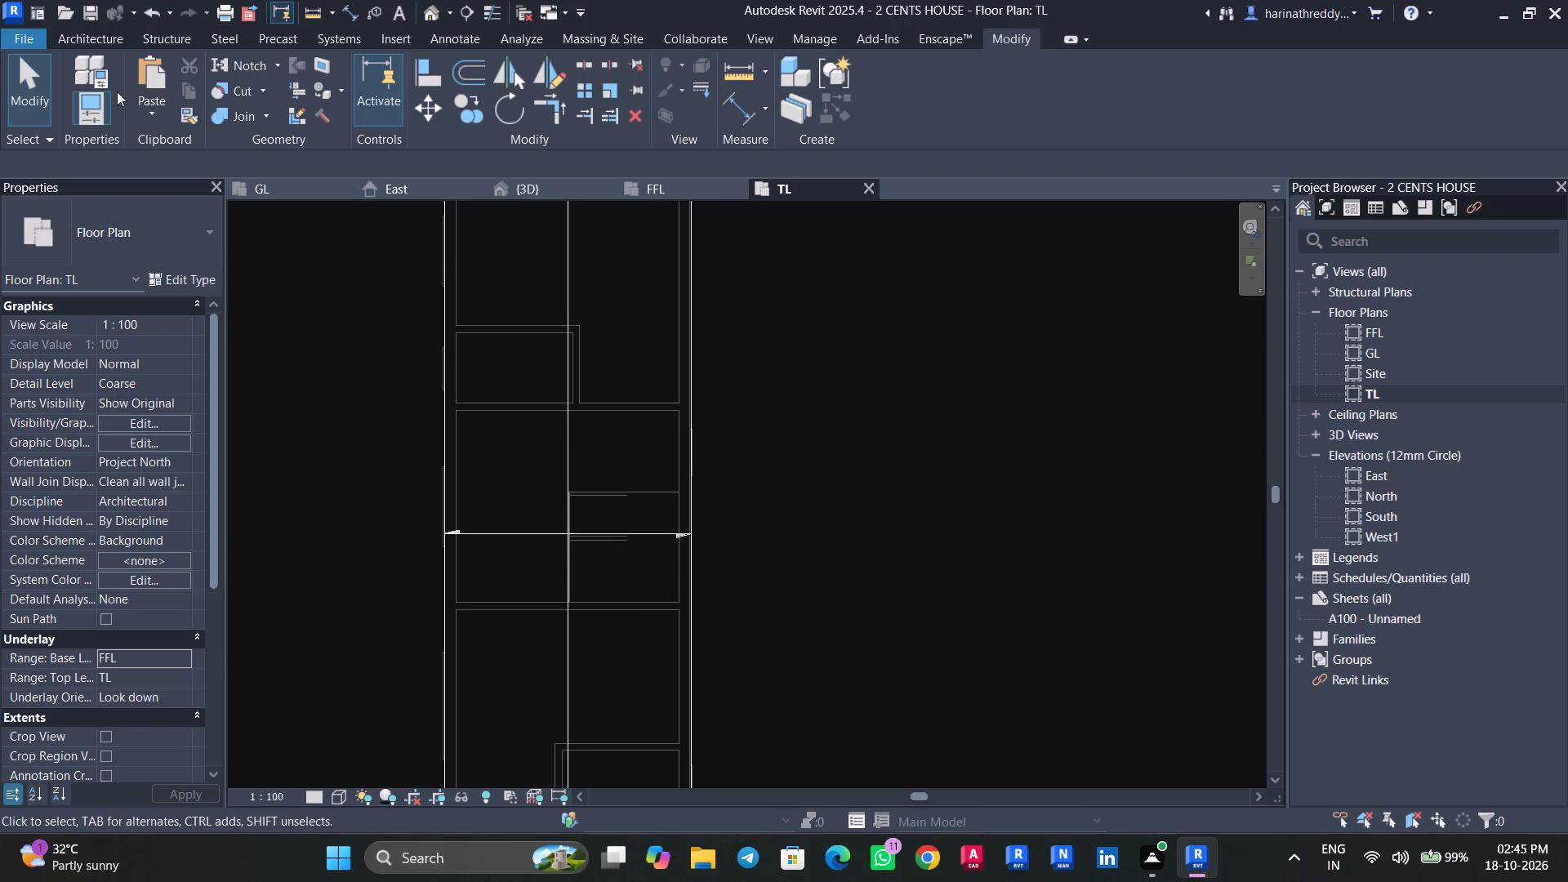
click(103, 43)
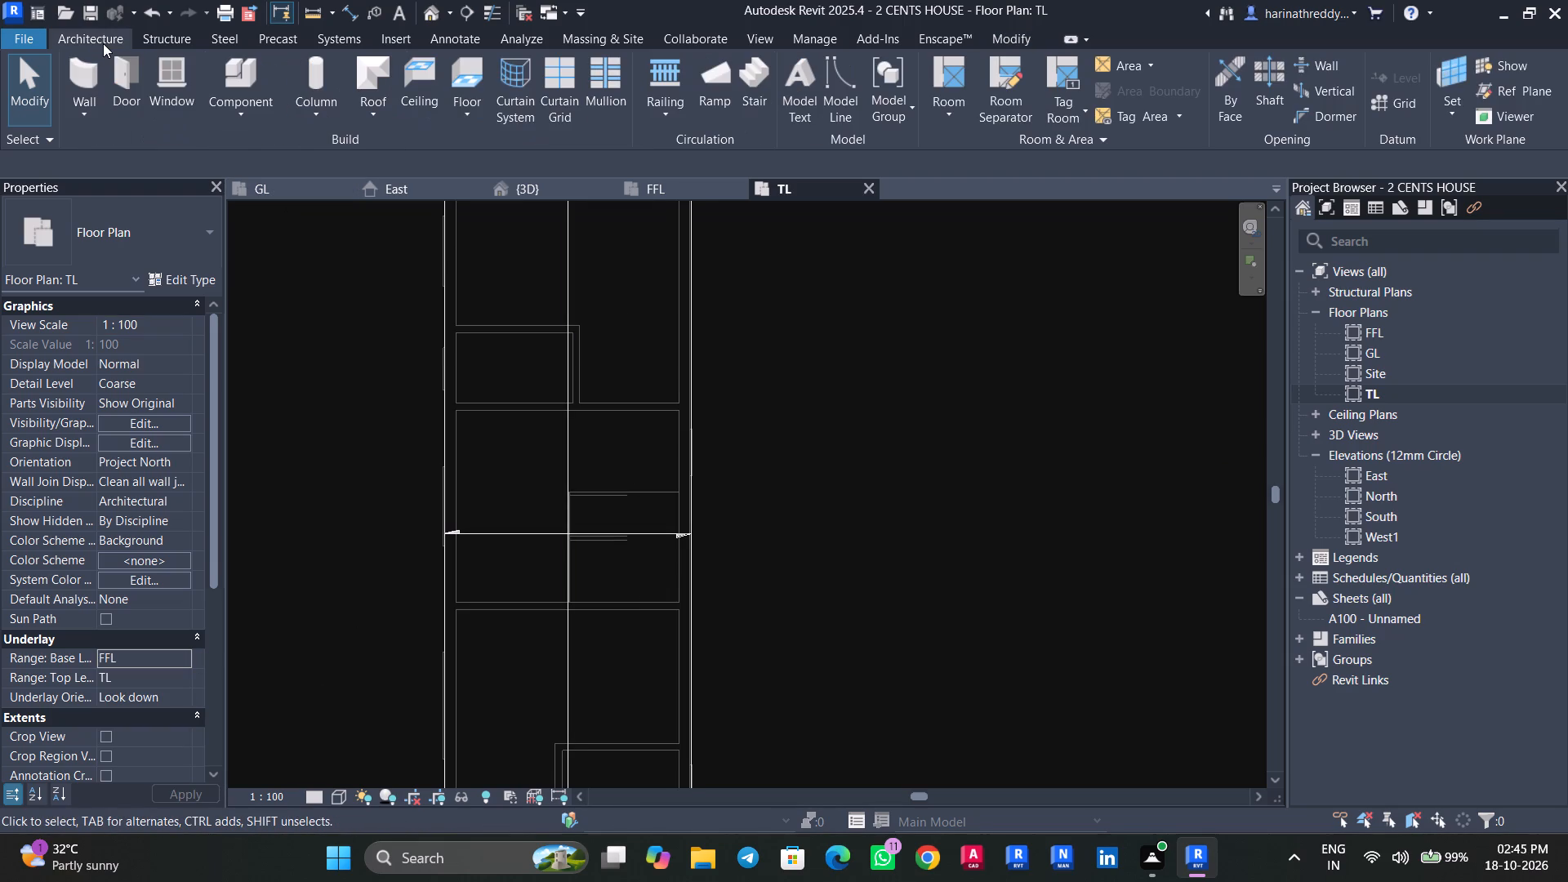
click(1271, 103)
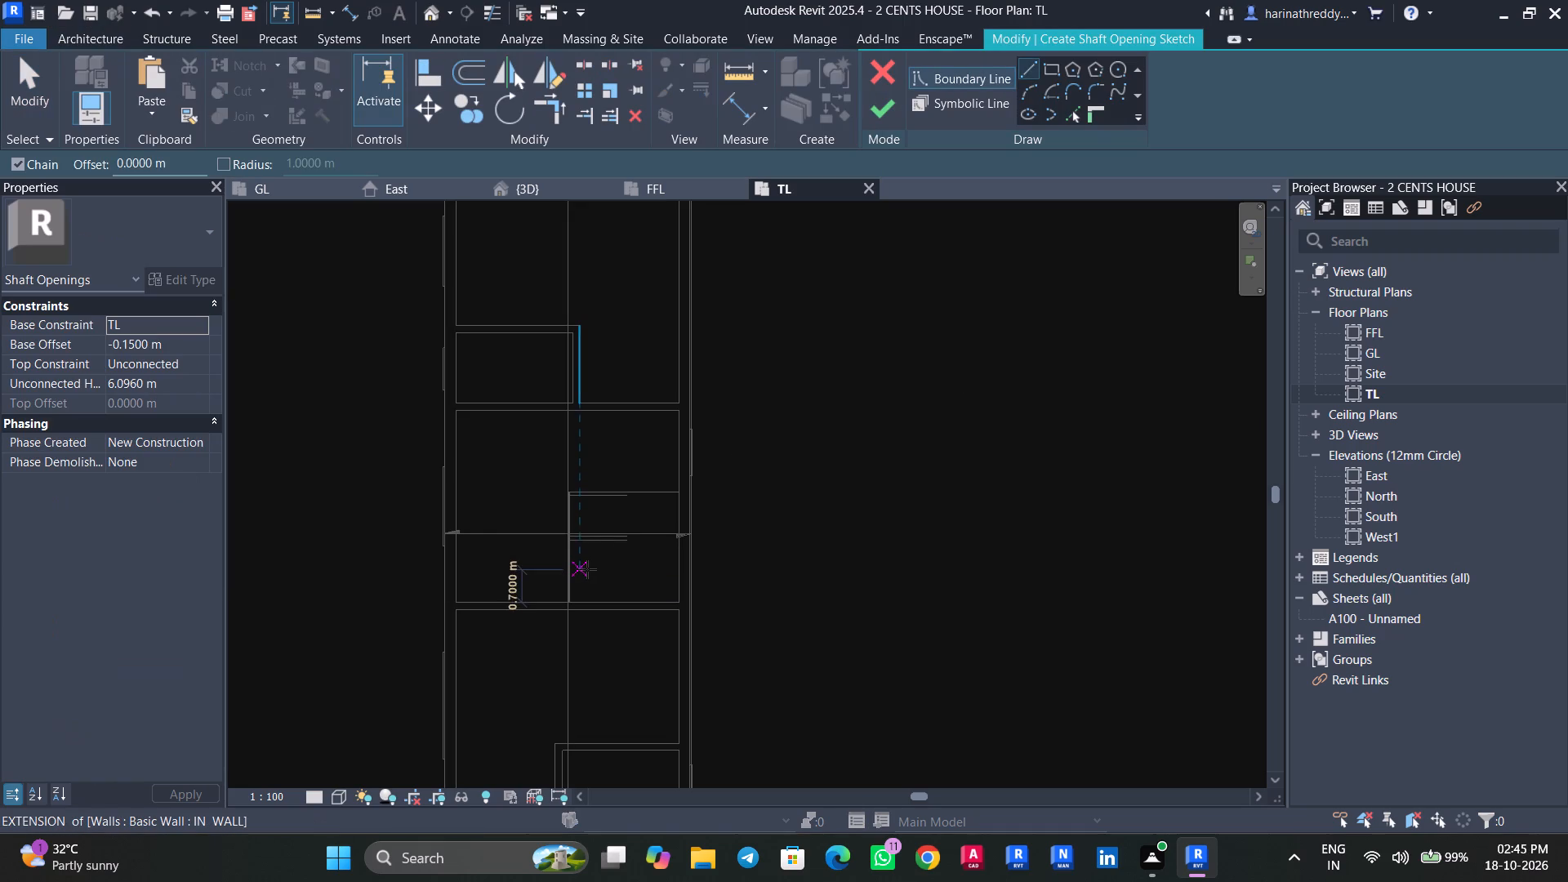
scroll(593, 559, up, 3)
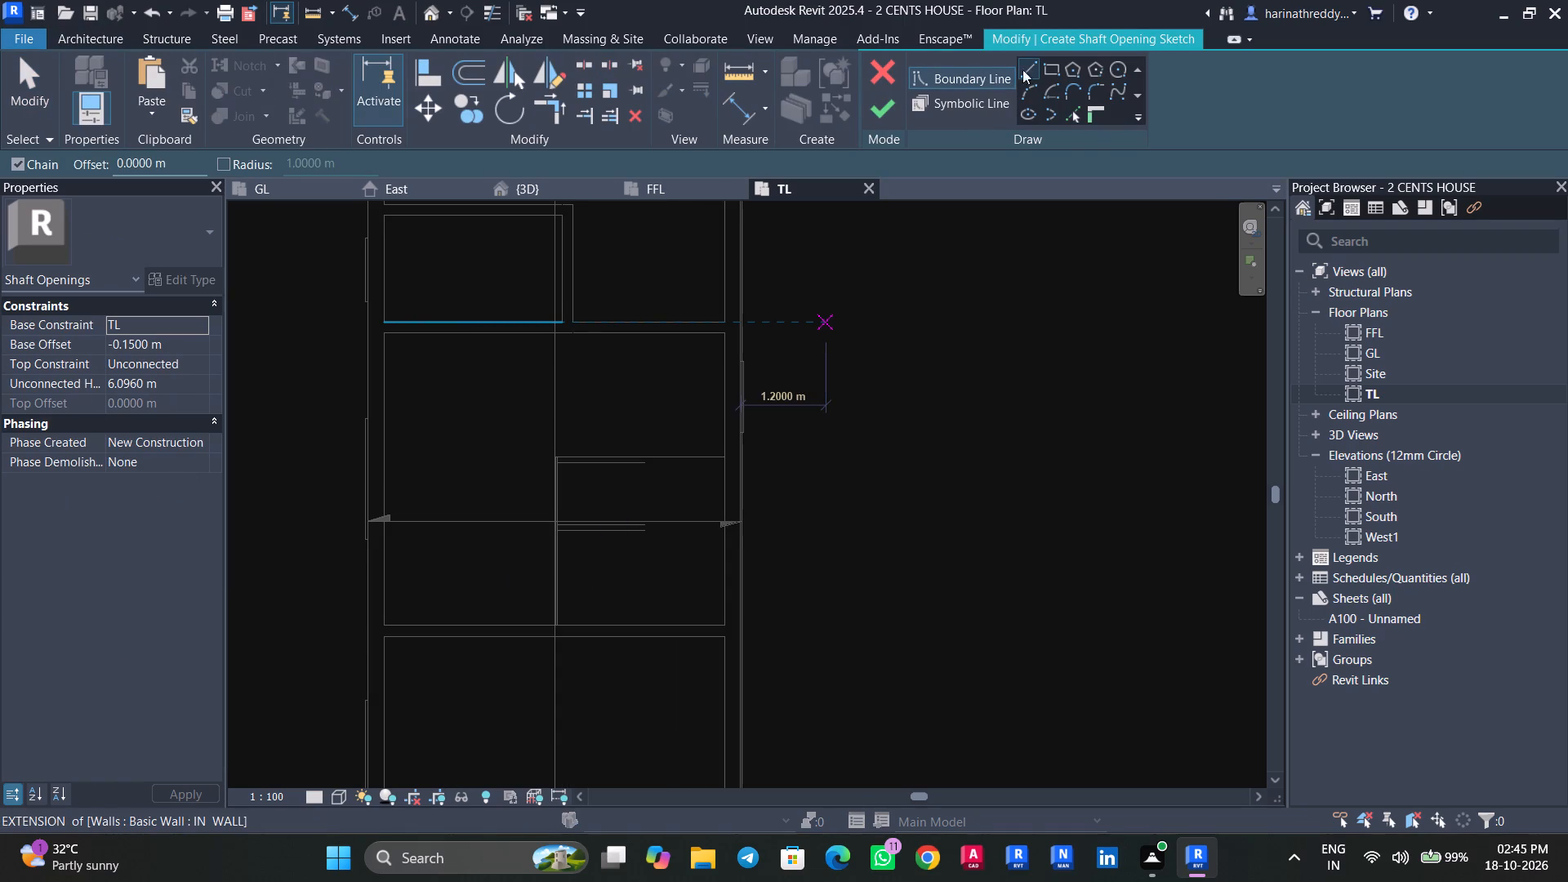
click(1058, 67)
scroll(676, 461, up, 4)
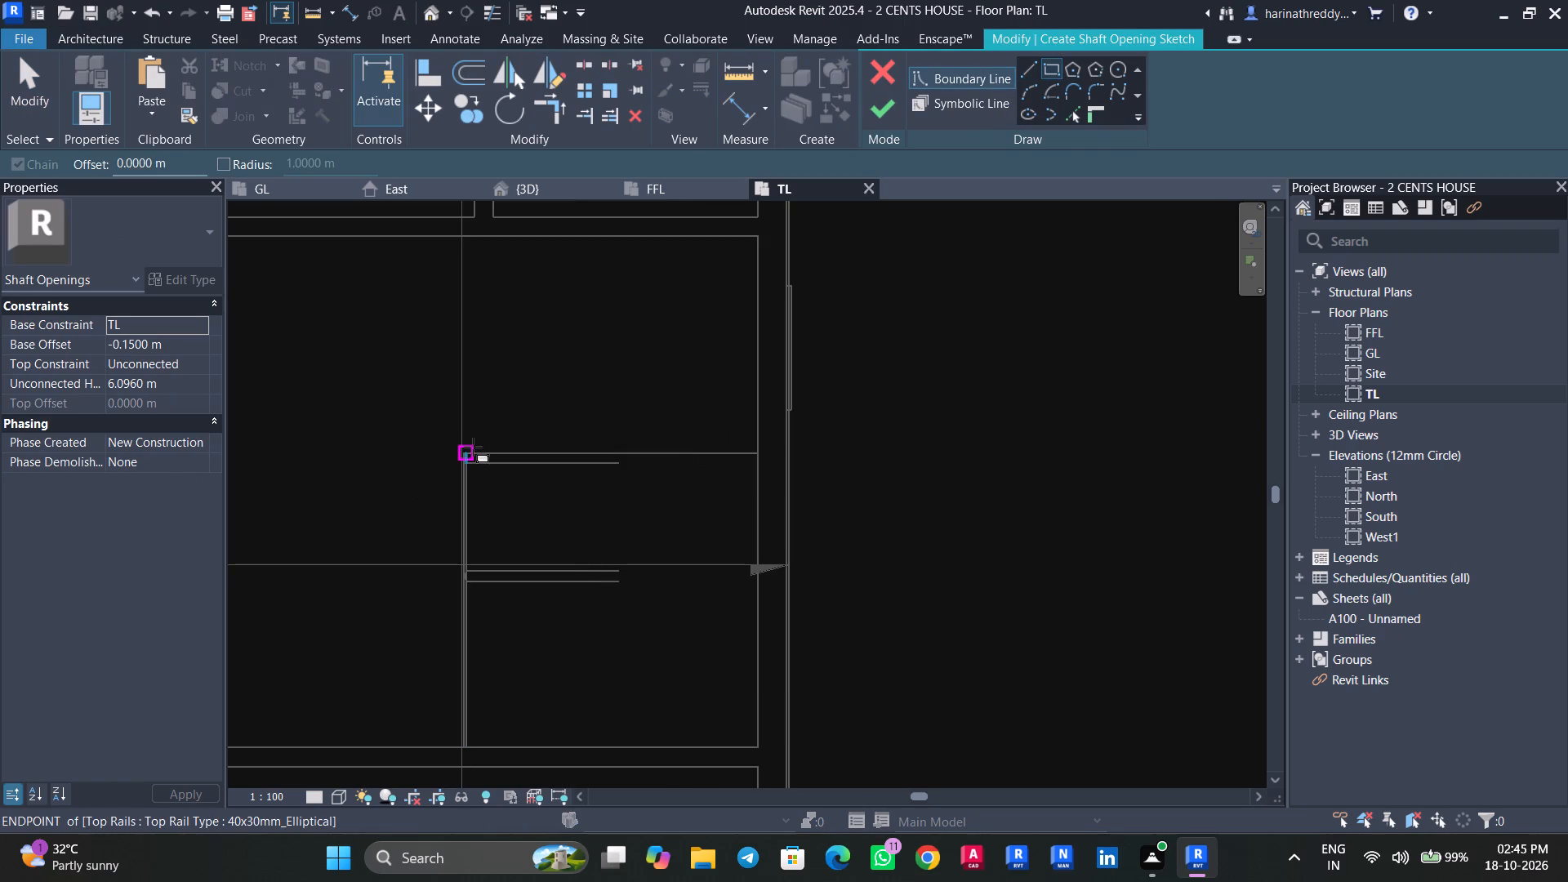
click(461, 448)
middle_drag(647, 642, 653, 541)
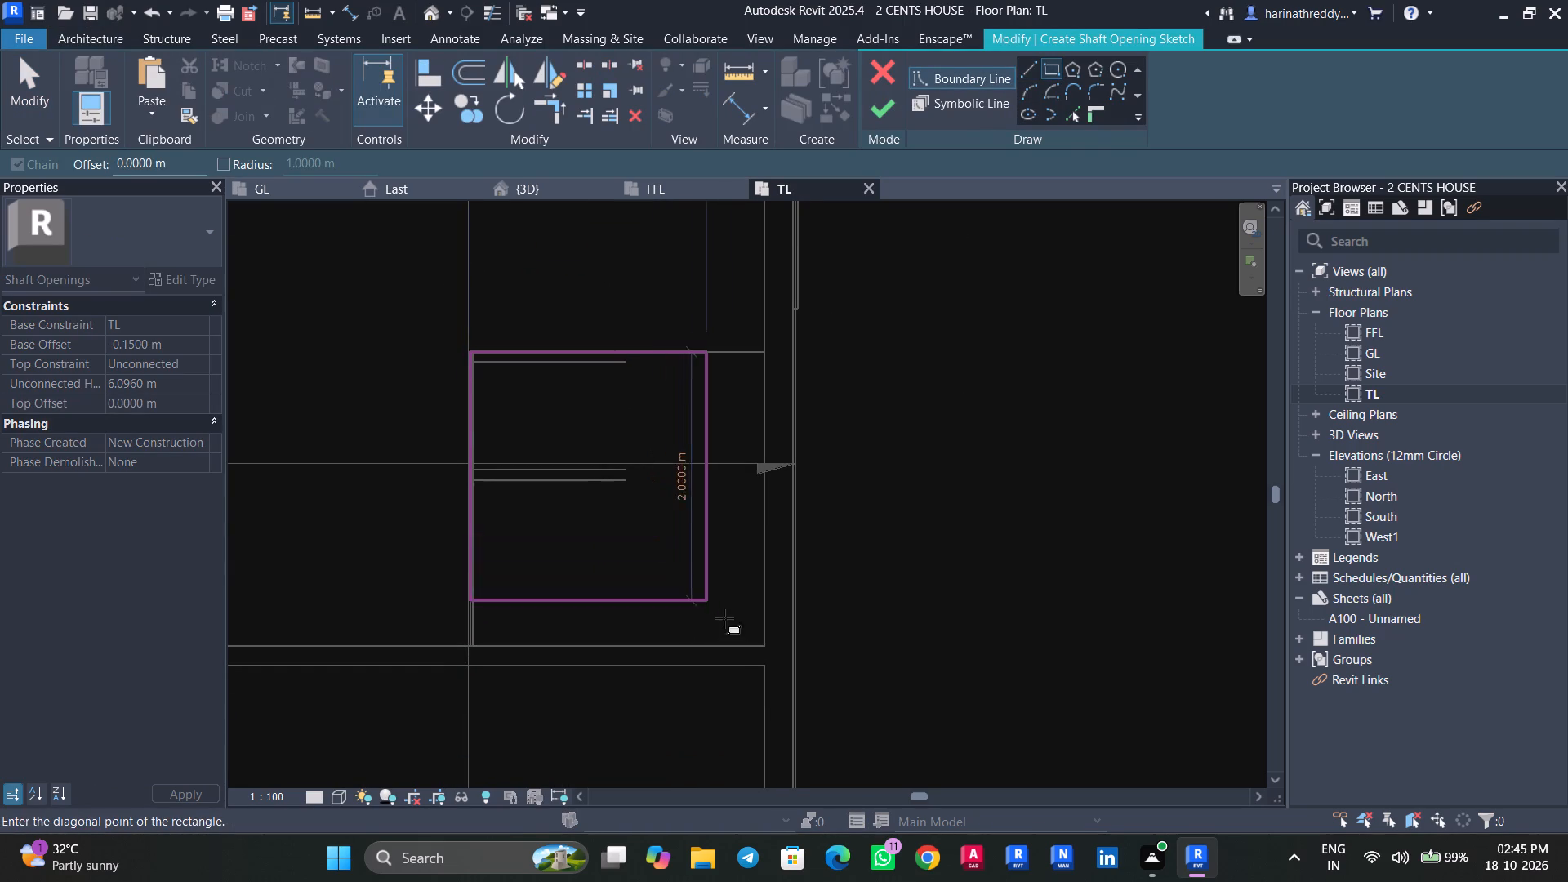
click(769, 648)
key(Escape)
key(Escape)
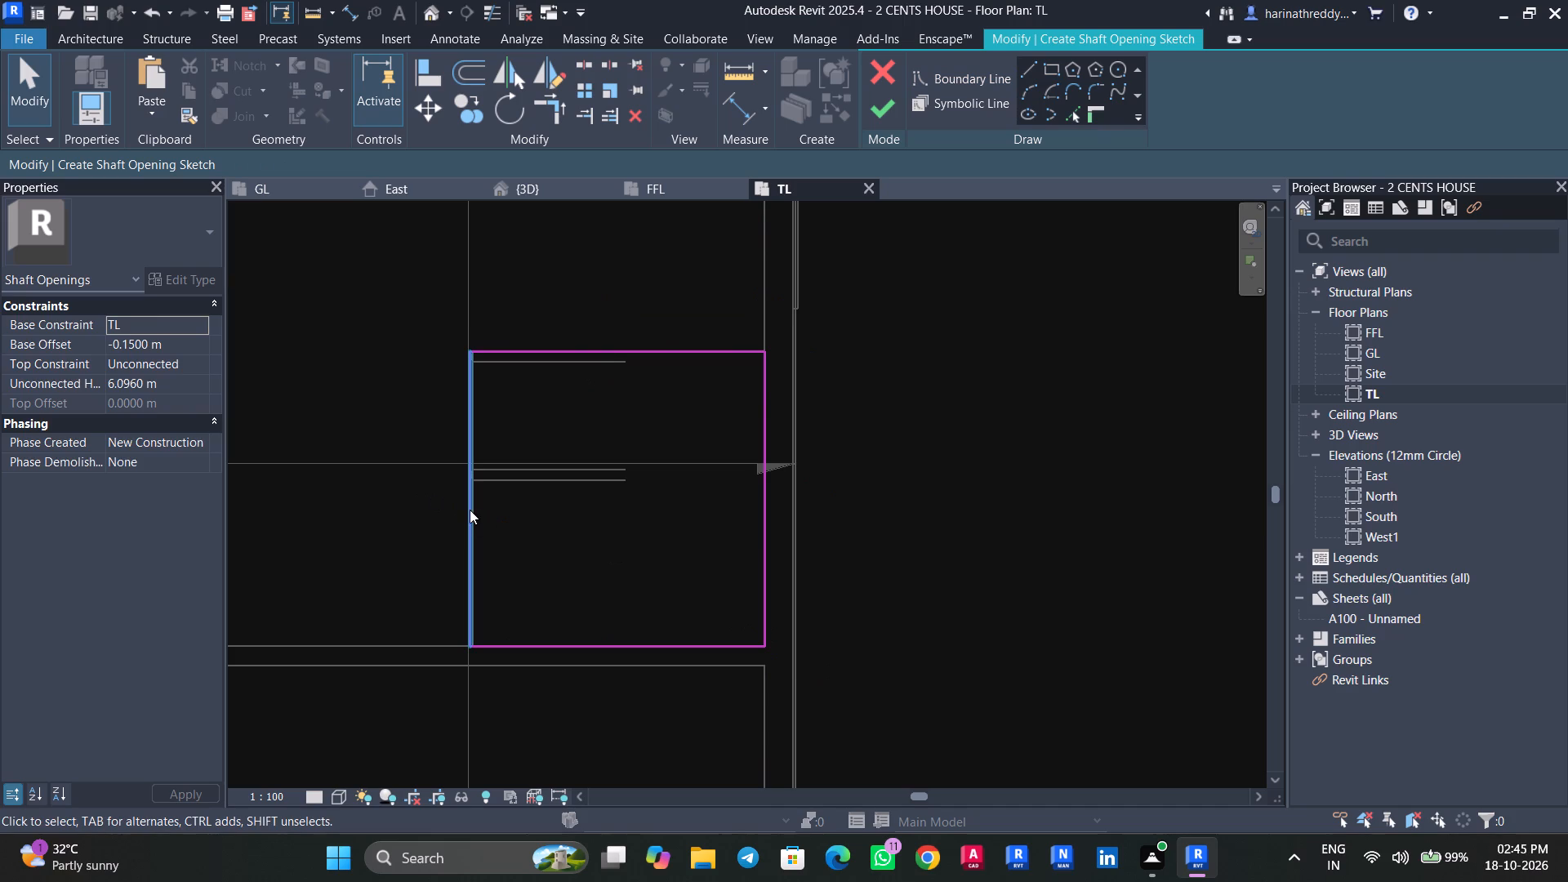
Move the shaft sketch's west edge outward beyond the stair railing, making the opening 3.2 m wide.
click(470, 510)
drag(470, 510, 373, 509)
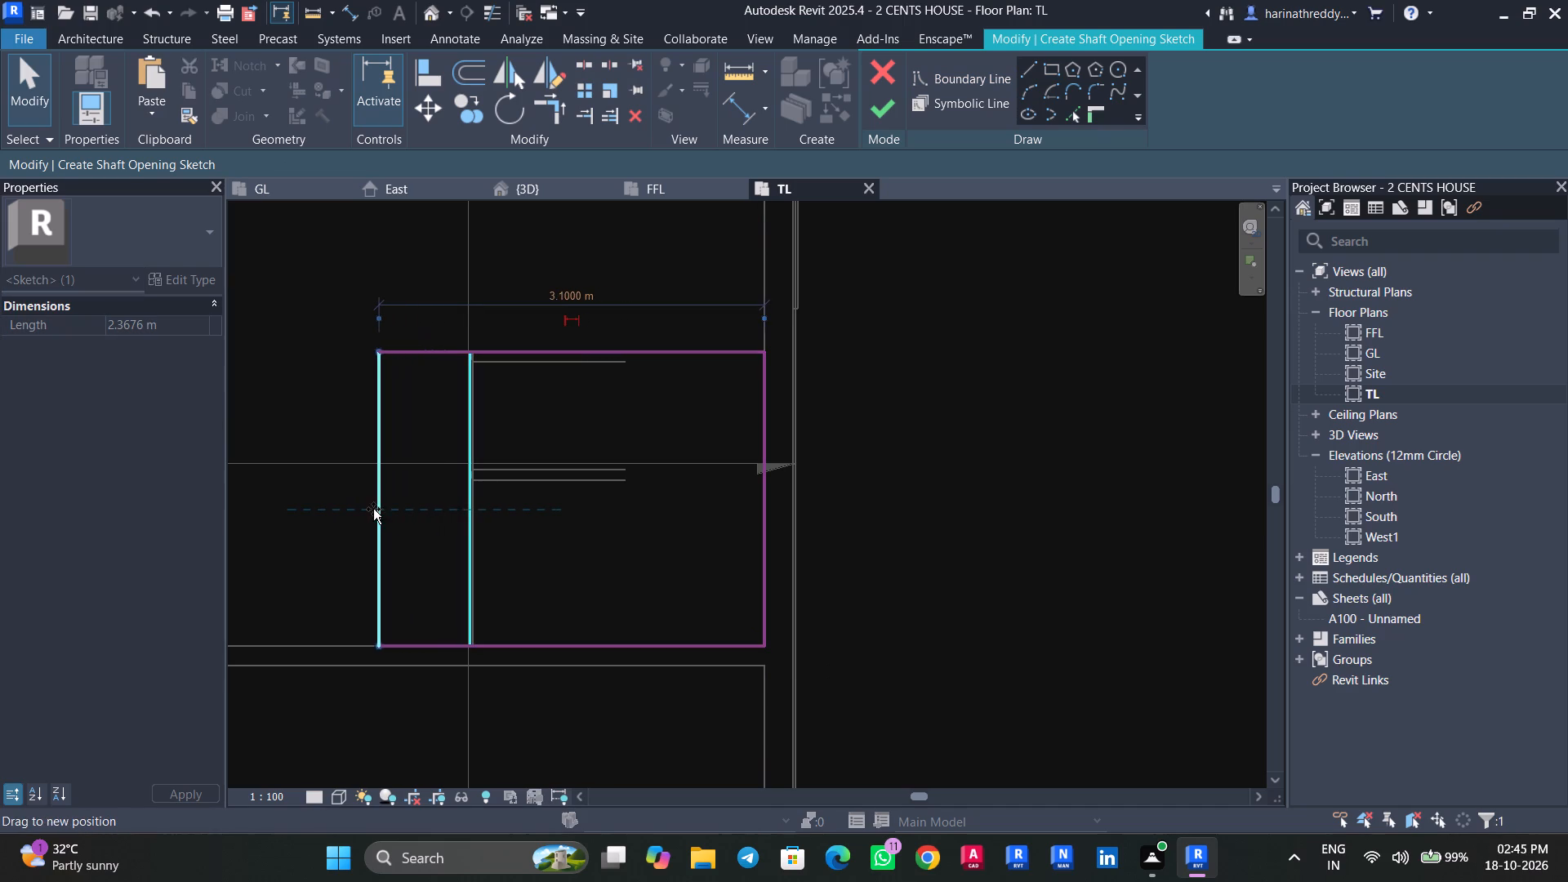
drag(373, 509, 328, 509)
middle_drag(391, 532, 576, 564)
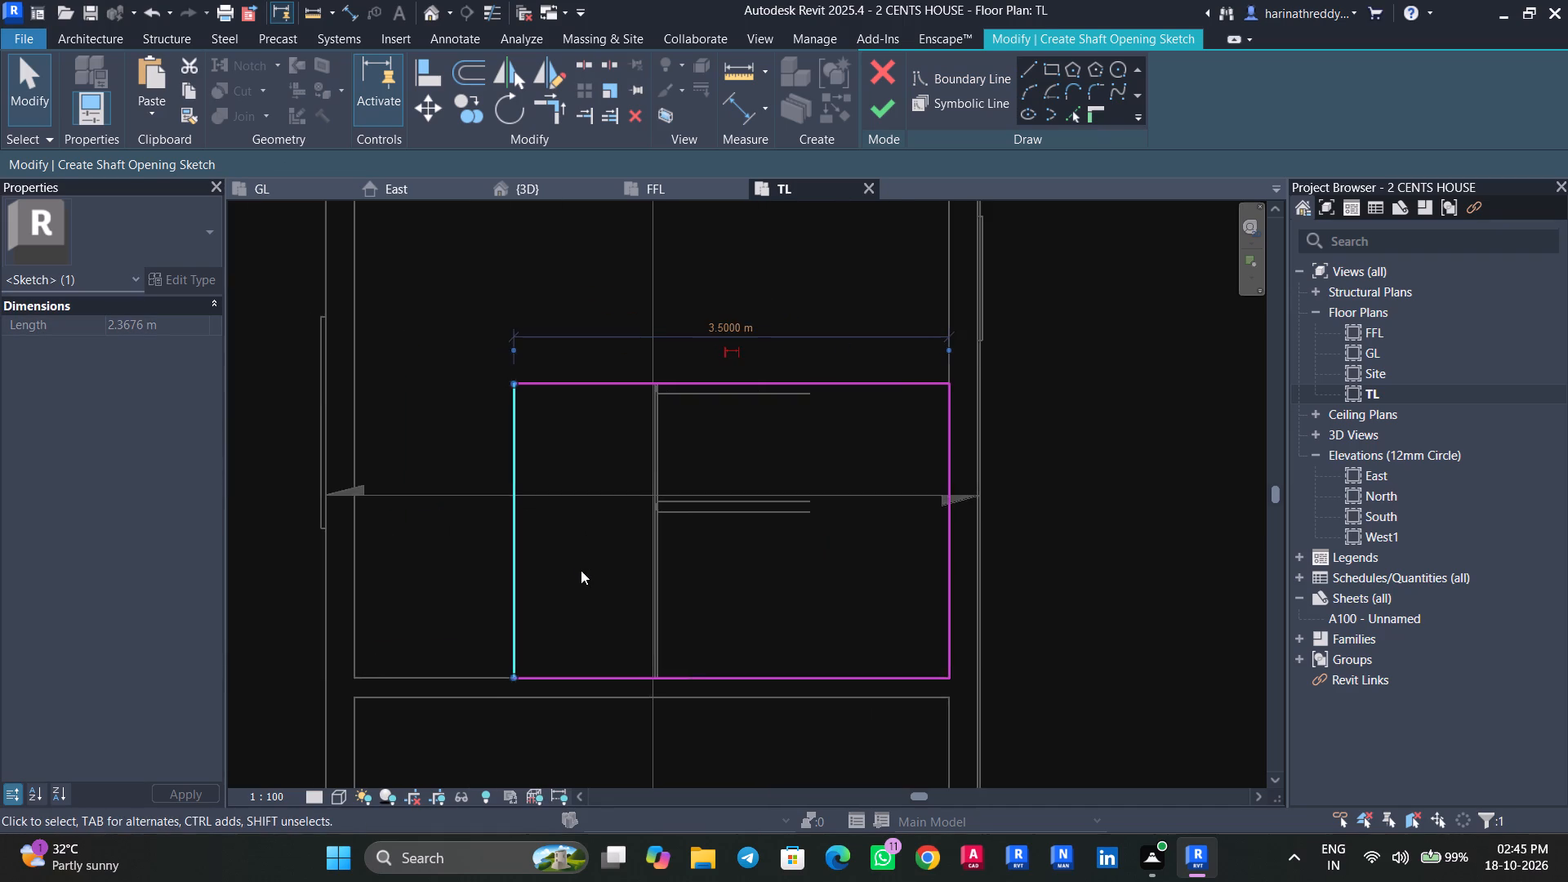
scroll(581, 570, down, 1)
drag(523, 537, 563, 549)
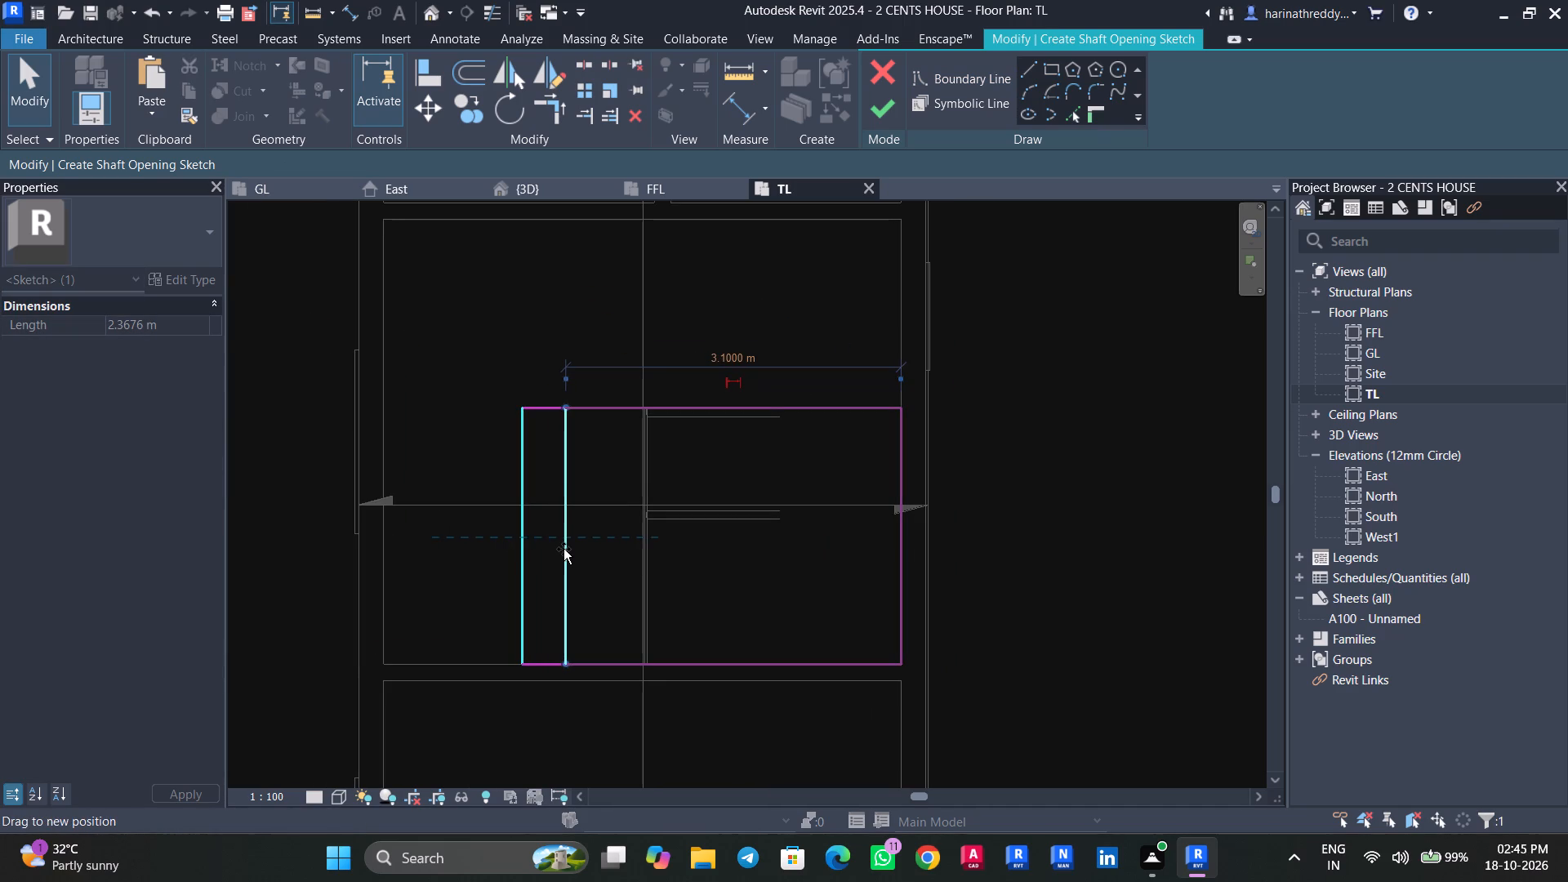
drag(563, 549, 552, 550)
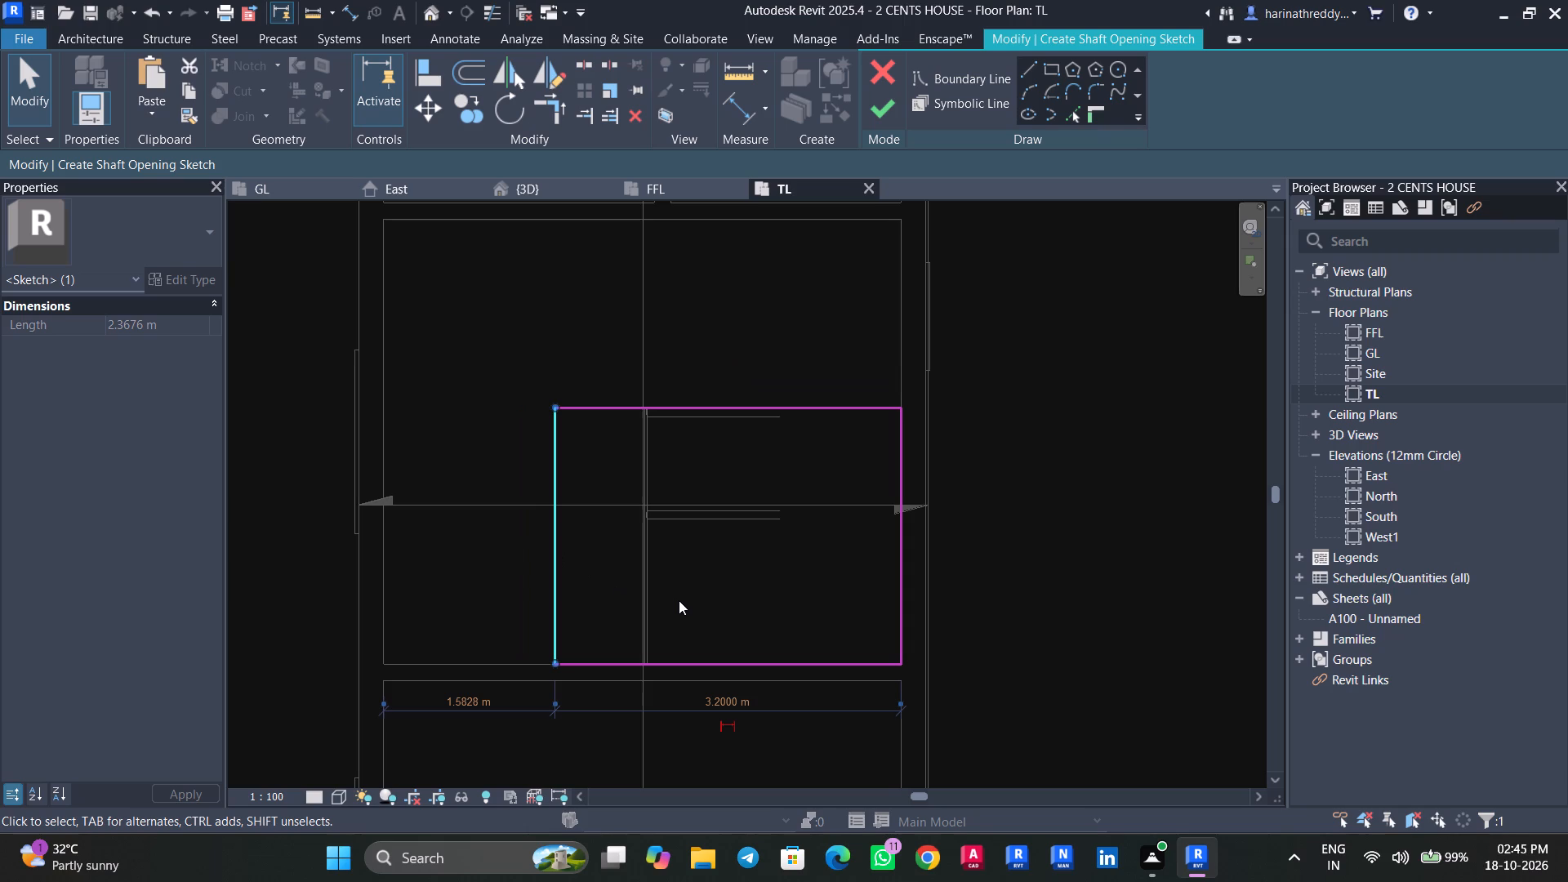
Finish the sketch of the staircase shaft opening.
click(876, 118)
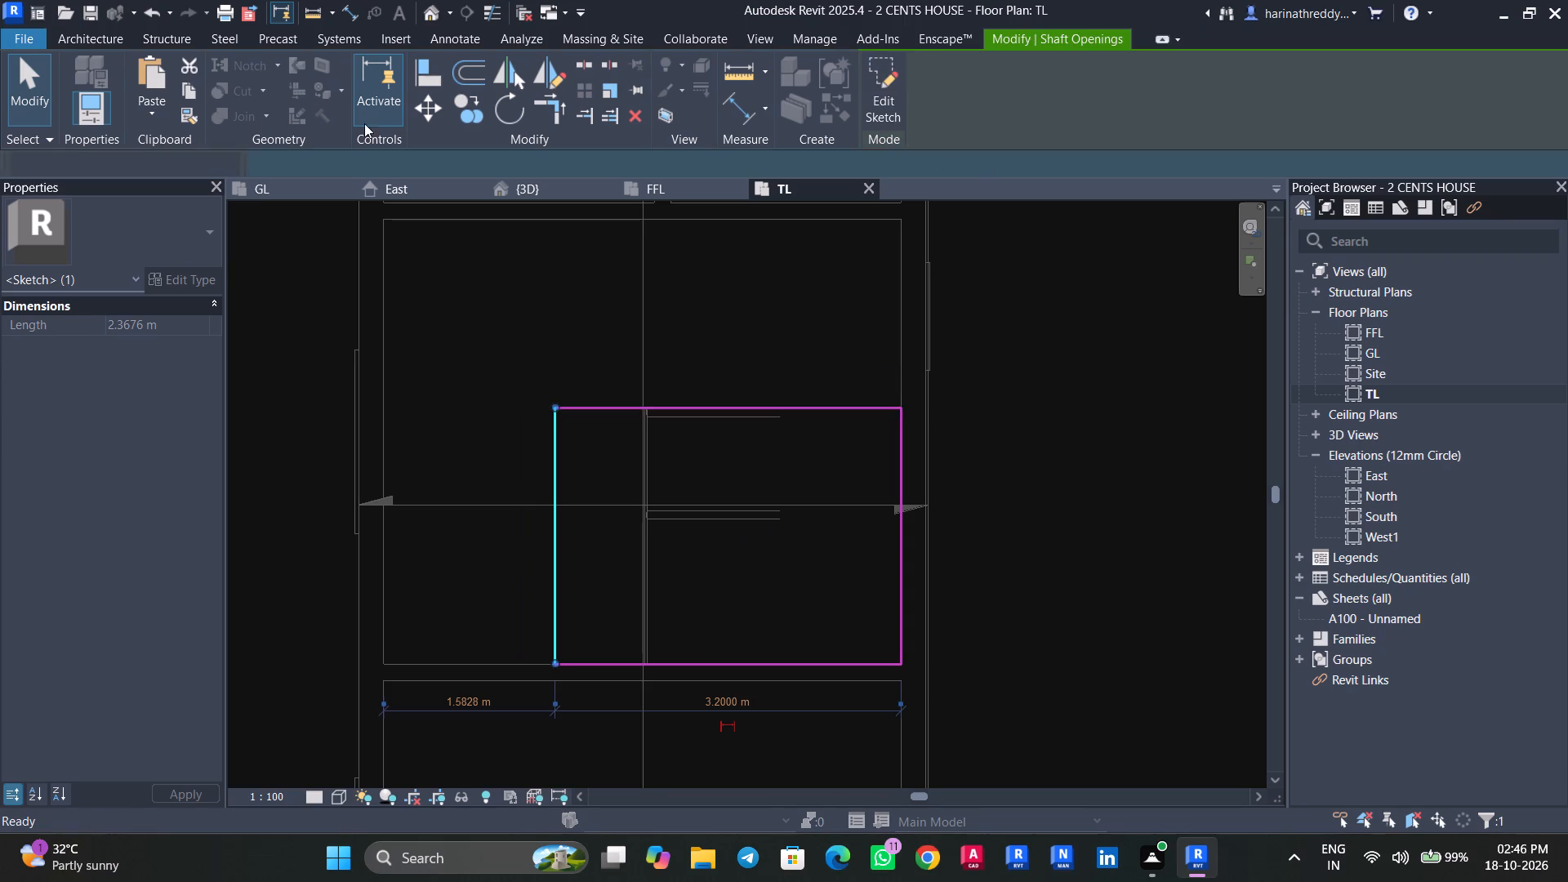
Examine in 3D how the shaft opening cuts the TL slab above the staircase.
click(430, 15)
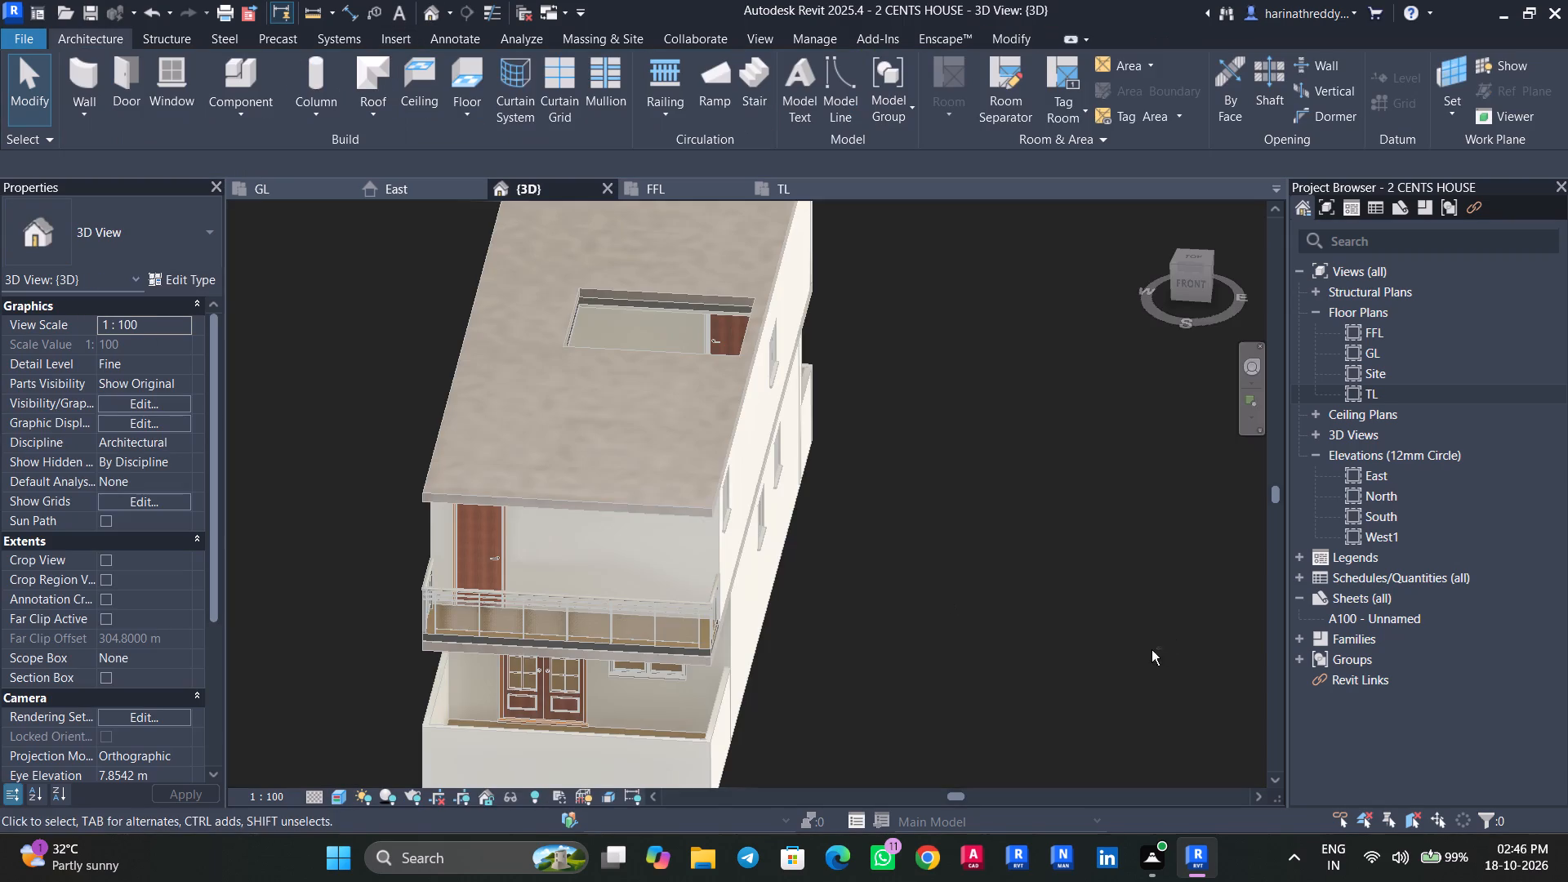
shift+middle_drag(1149, 650, 906, 875)
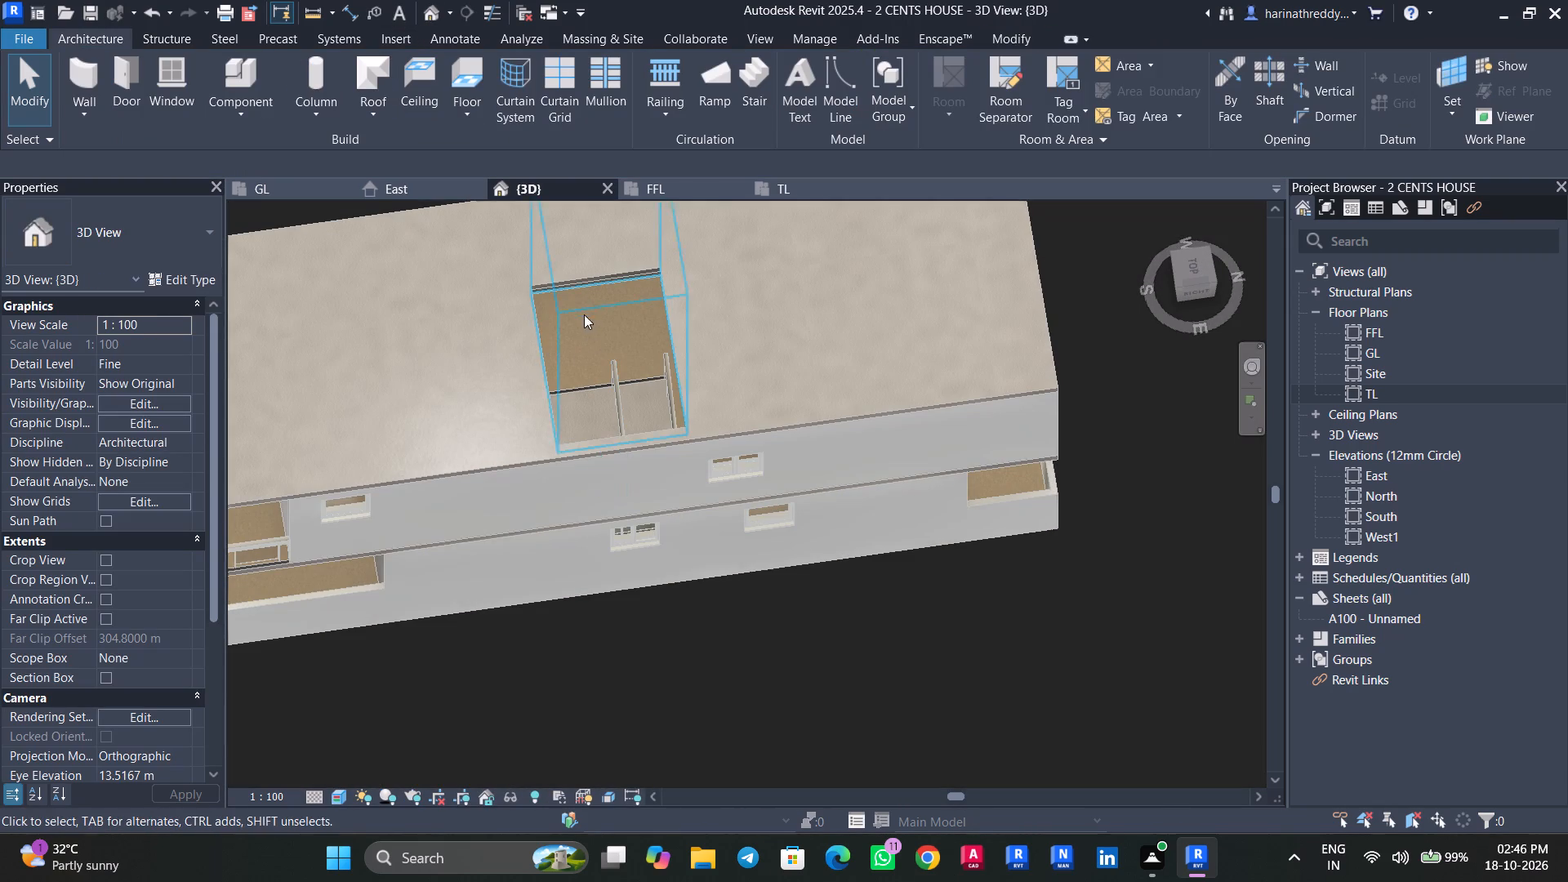
click(573, 323)
click(581, 309)
shift+middle_drag(627, 321, 784, 231)
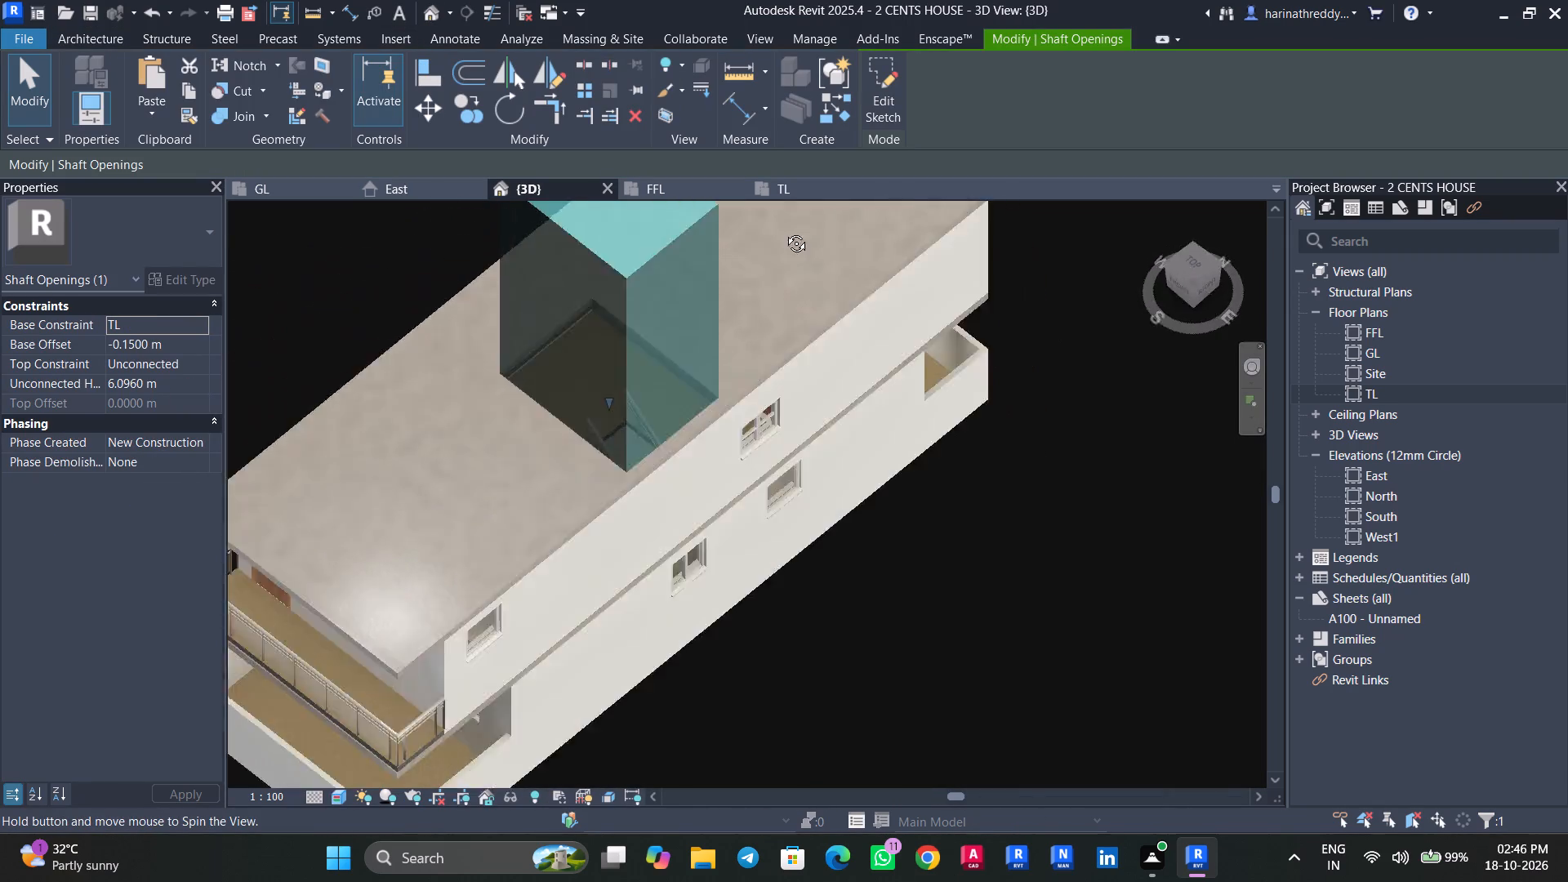
shift+middle_drag(784, 231, 1314, 144)
key(Escape)
key(Escape)
shift+middle_drag(844, 611, 1173, 801)
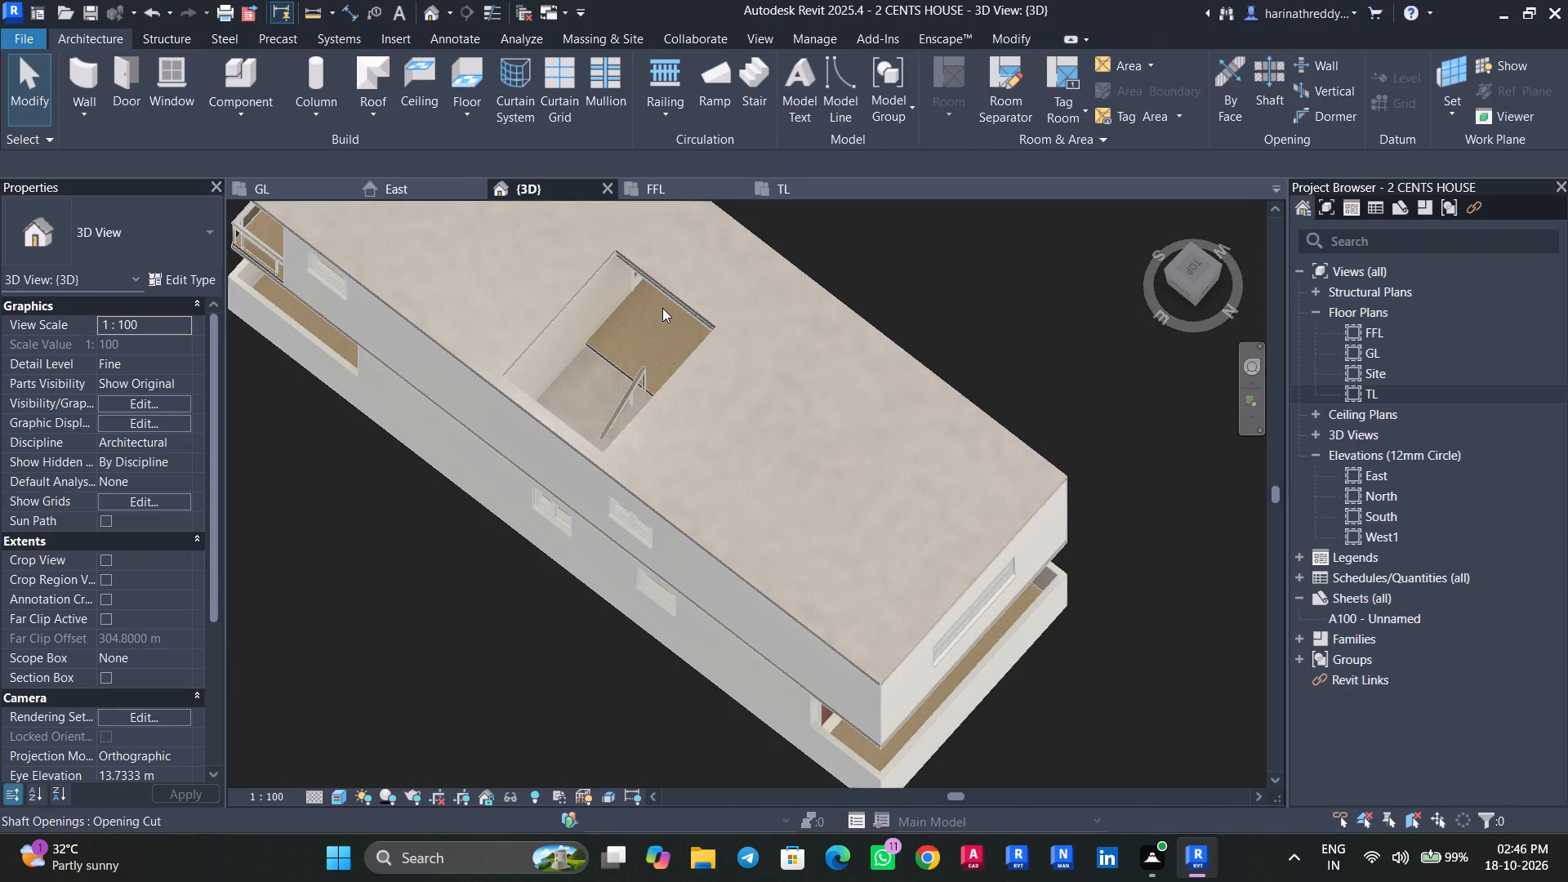
click(639, 294)
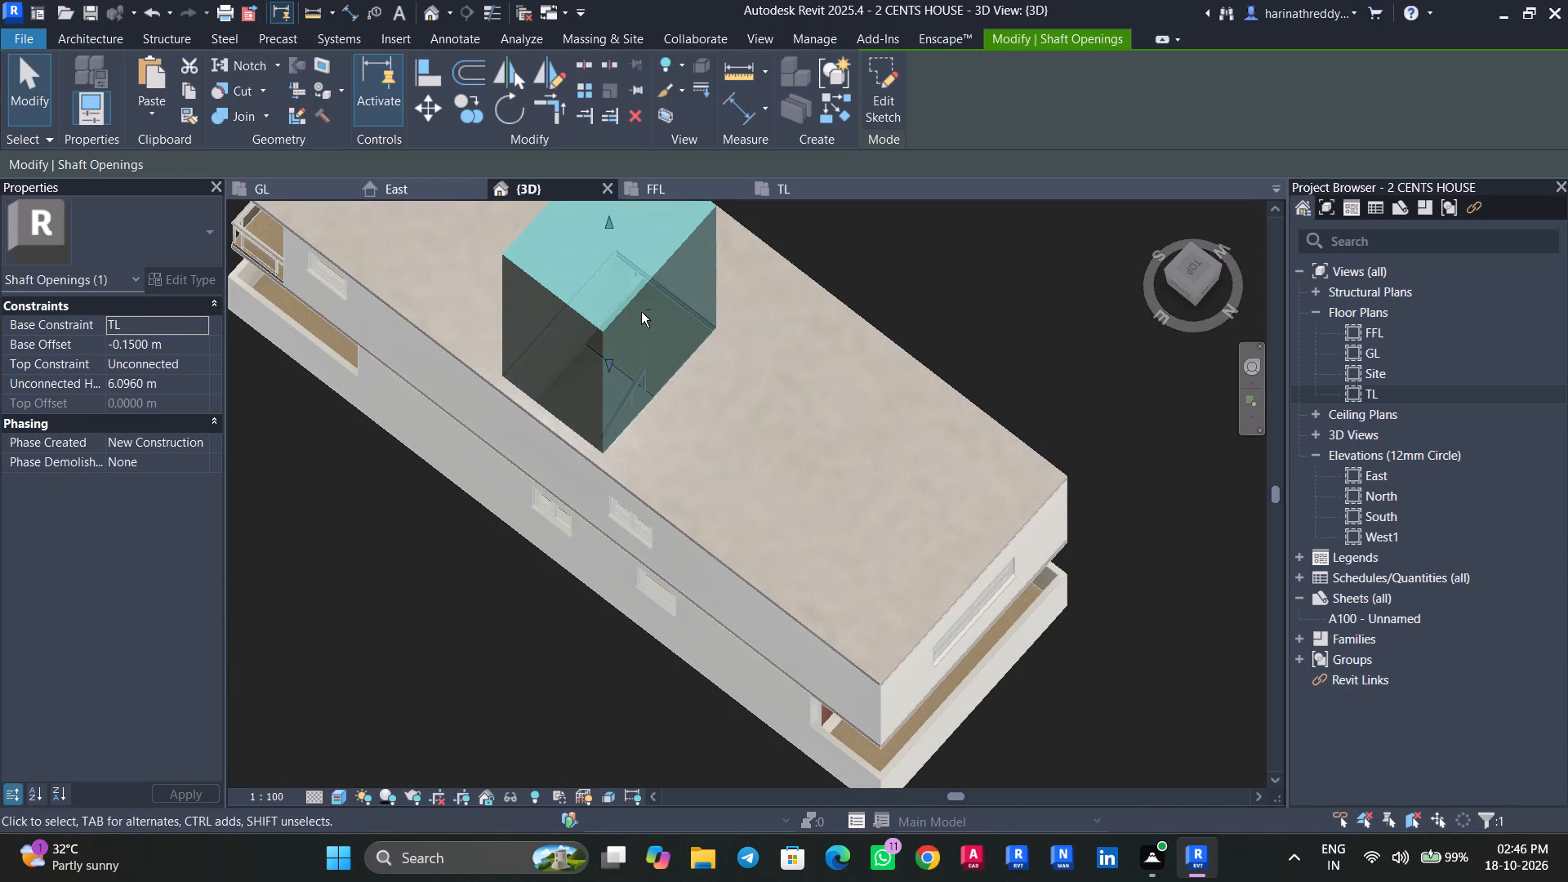
shift+middle_drag(912, 519, 1161, 256)
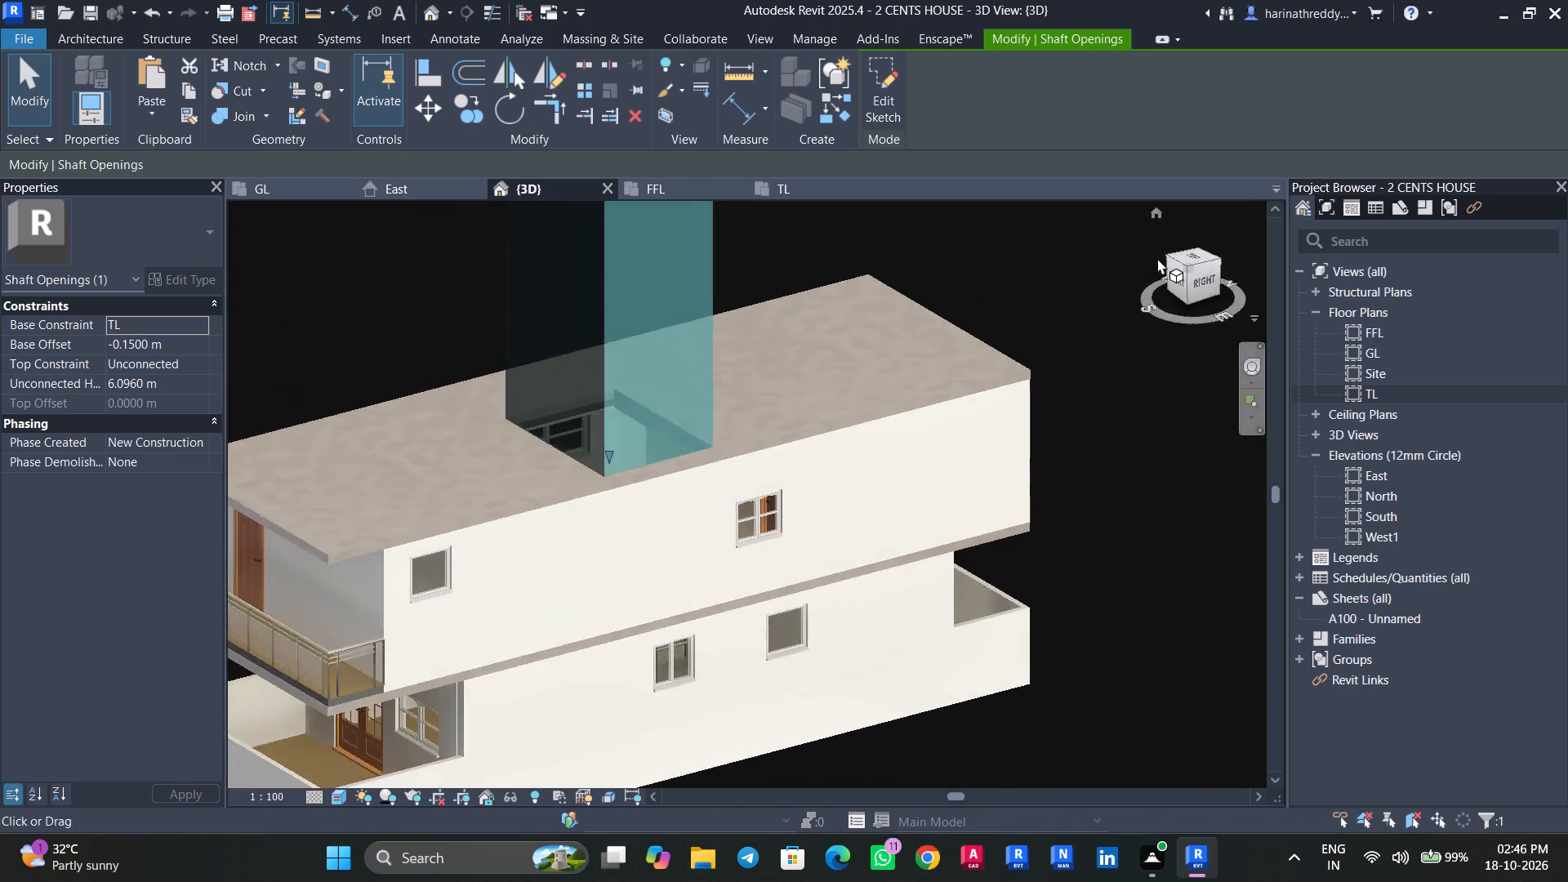
key(Escape)
key(Escape)
scroll(442, 549, up, 3)
Edit the shaft opening's sketch on the TL plan, moving its west edge back to the stair railing for a width of about 2.38 m.
click(684, 332)
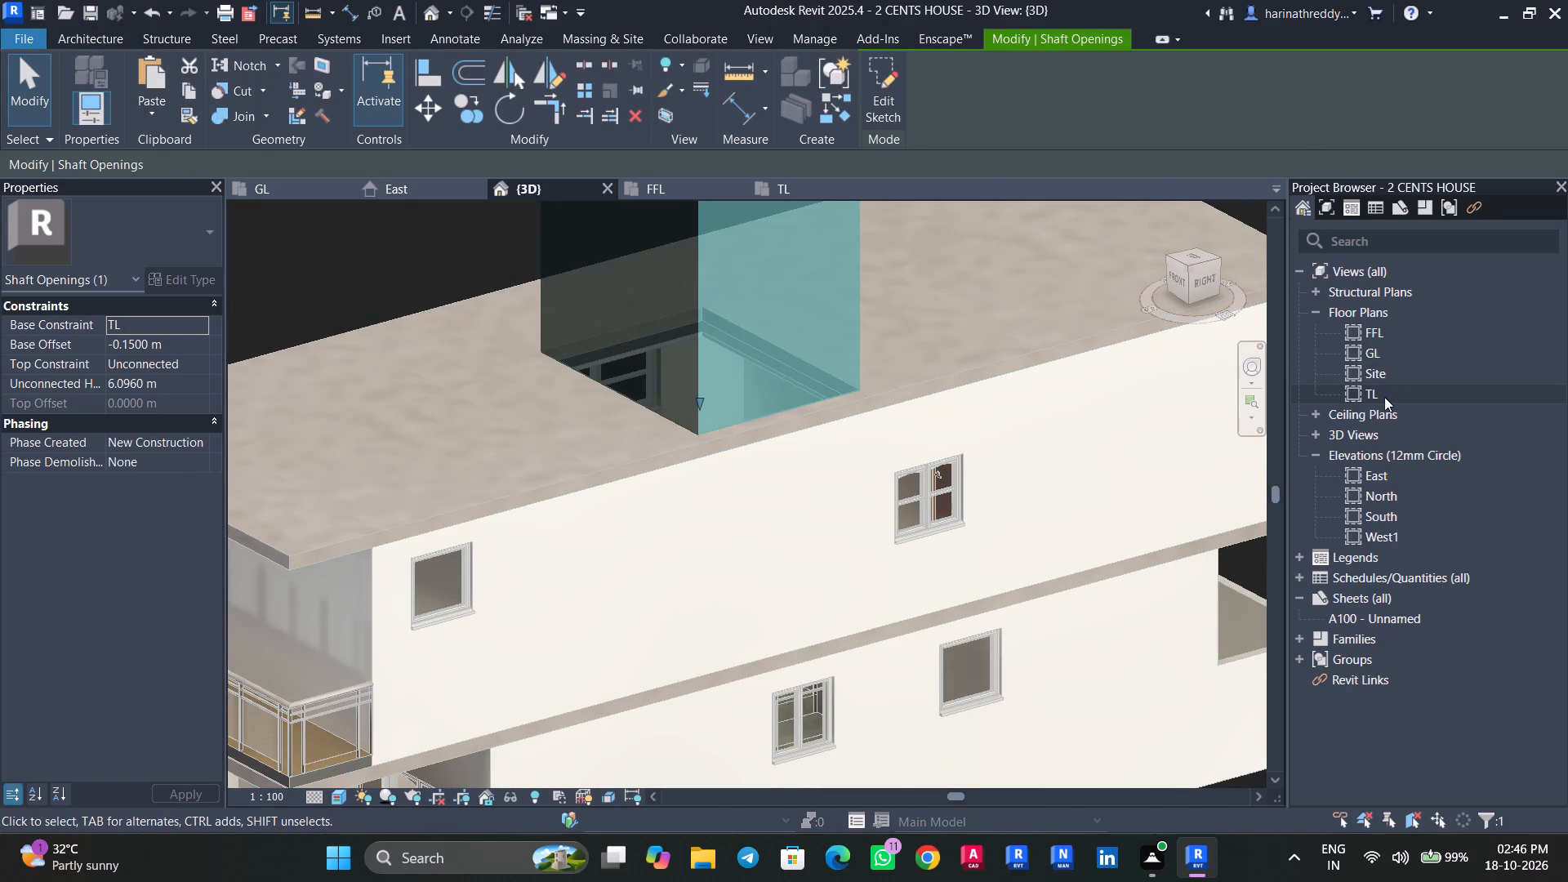
double_click(1384, 399)
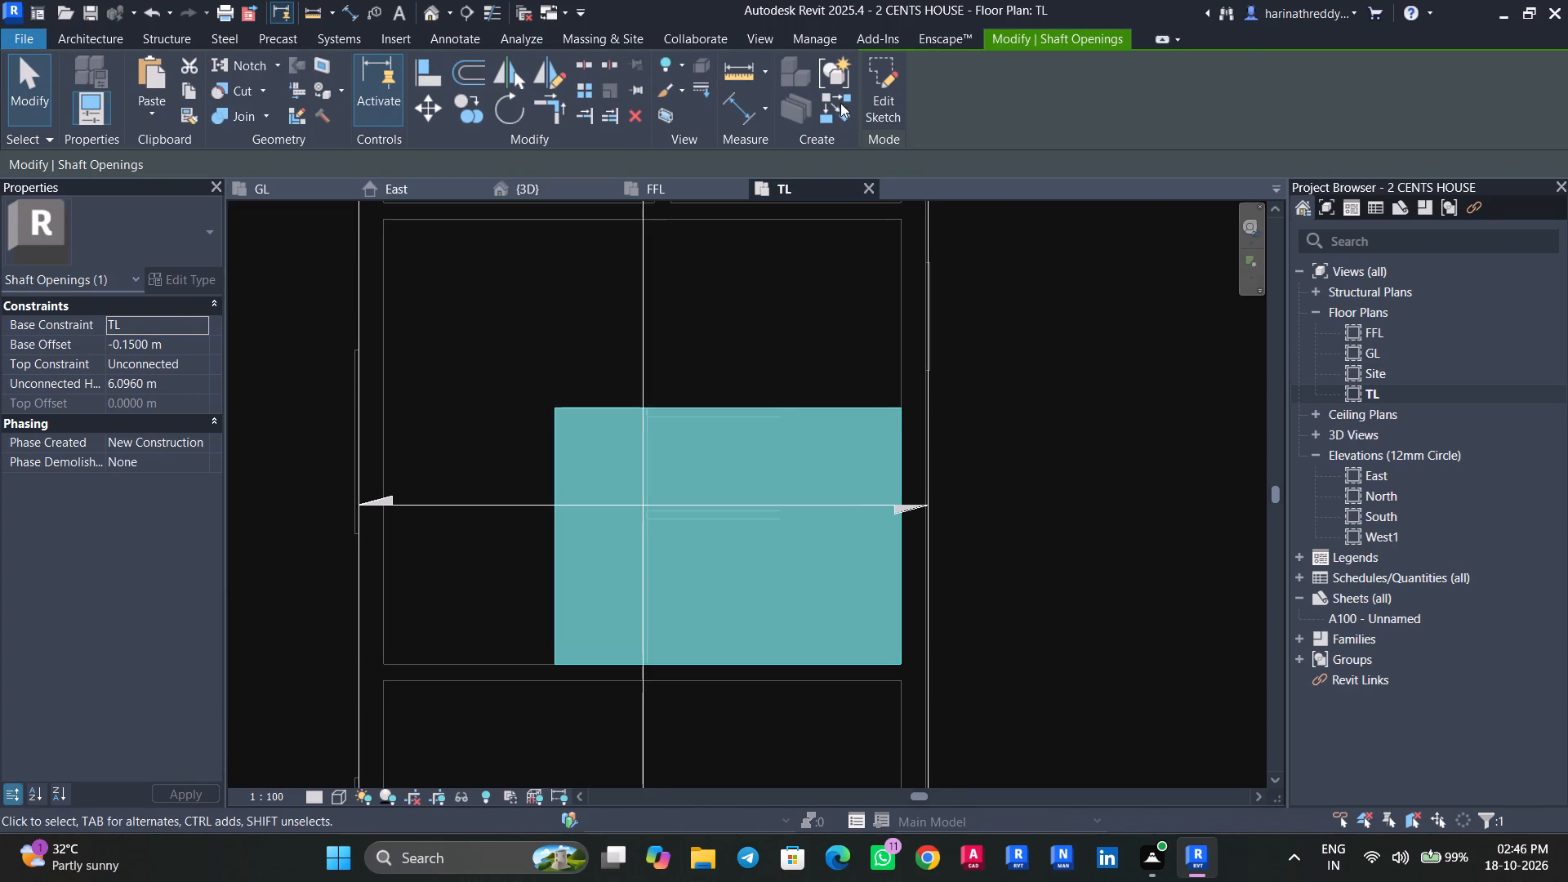
click(871, 109)
scroll(526, 654, up, 3)
click(561, 568)
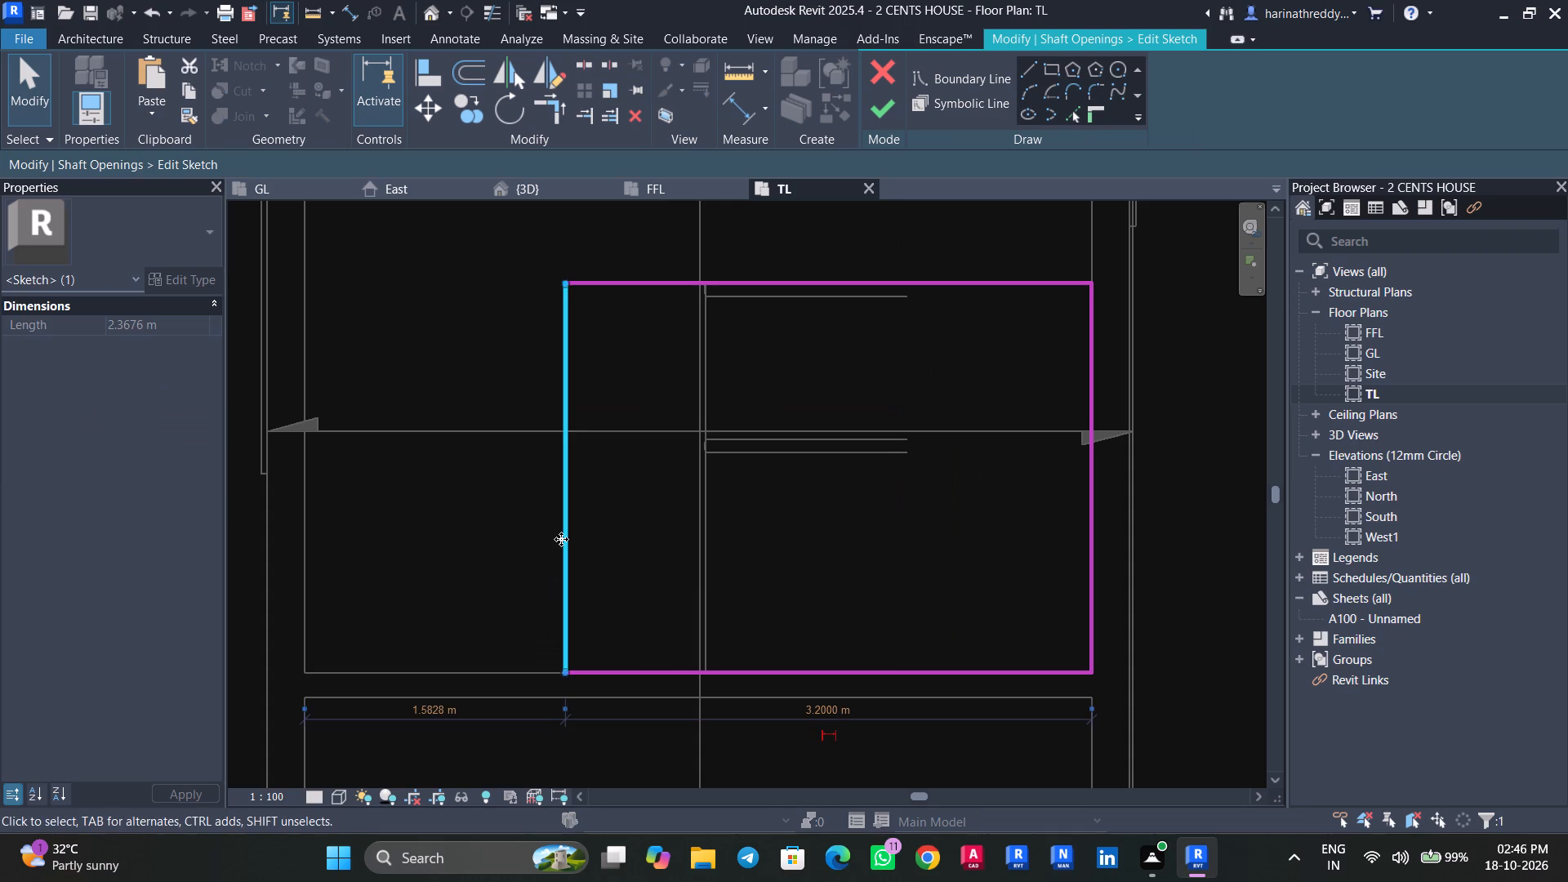
drag(561, 539, 688, 542)
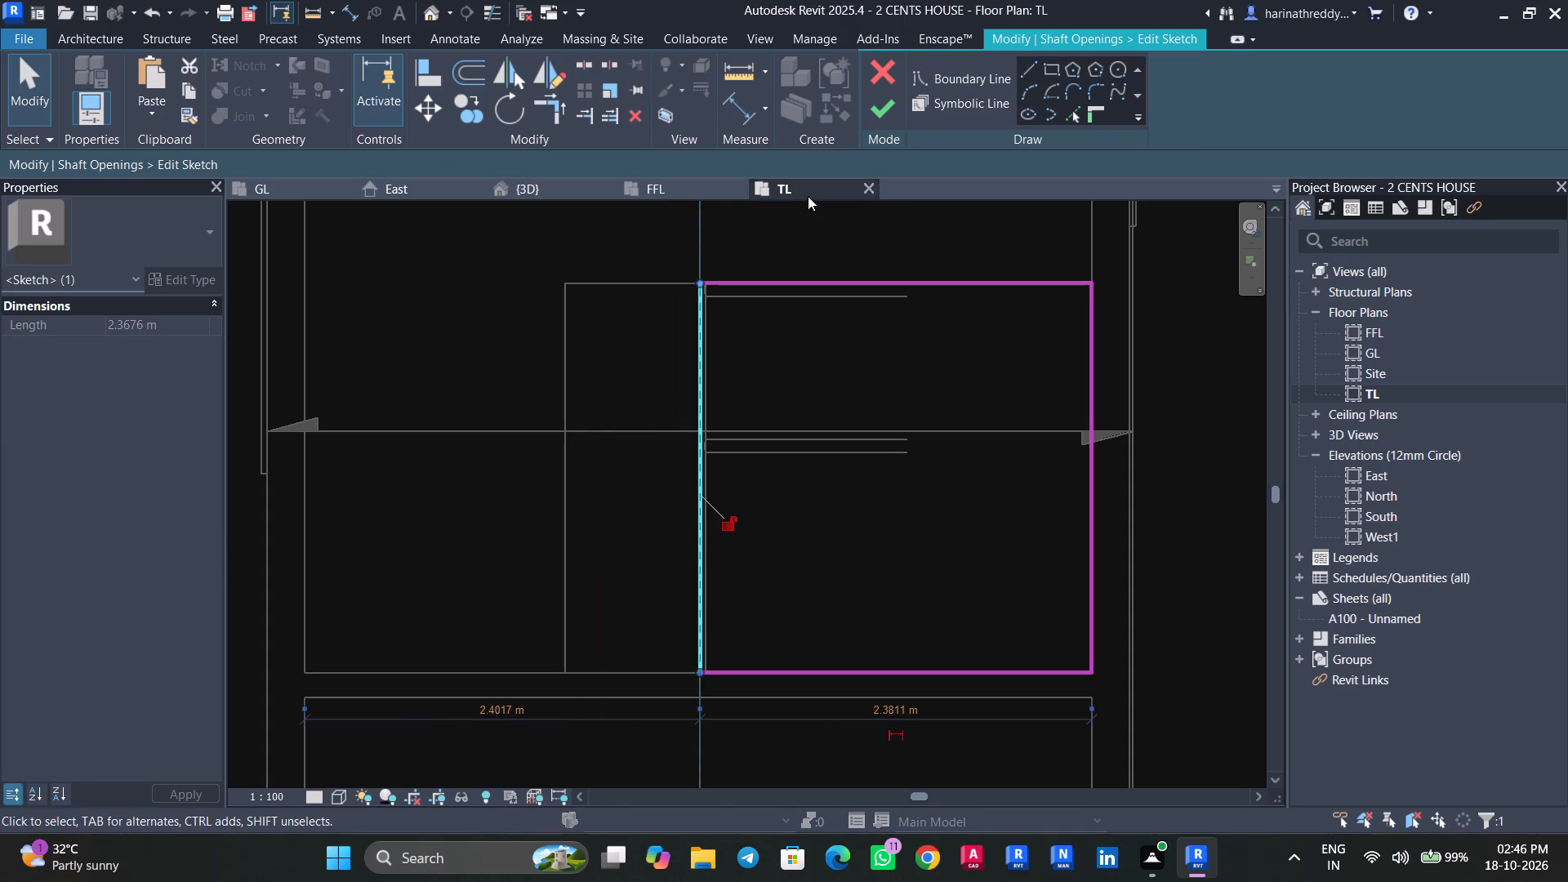
click(887, 114)
Examine the resized shaft opening in the TL slab up close in 3D.
click(515, 181)
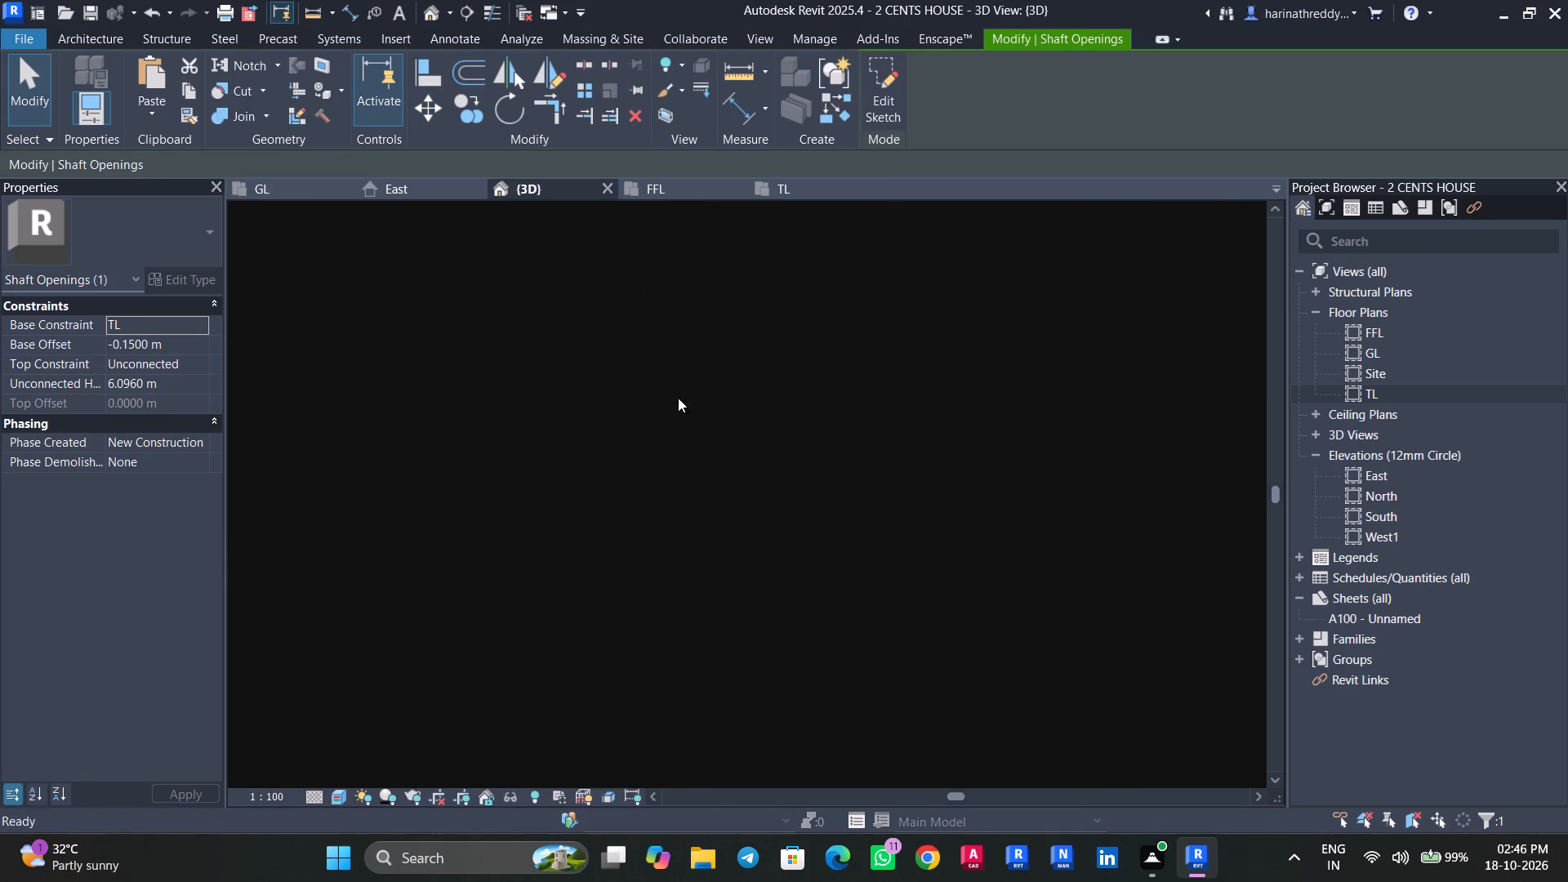
shift+middle_drag(857, 503, 912, 596)
key(Escape)
key(Escape)
scroll(698, 324, up, 8)
shift+middle_drag(745, 372, 795, 265)
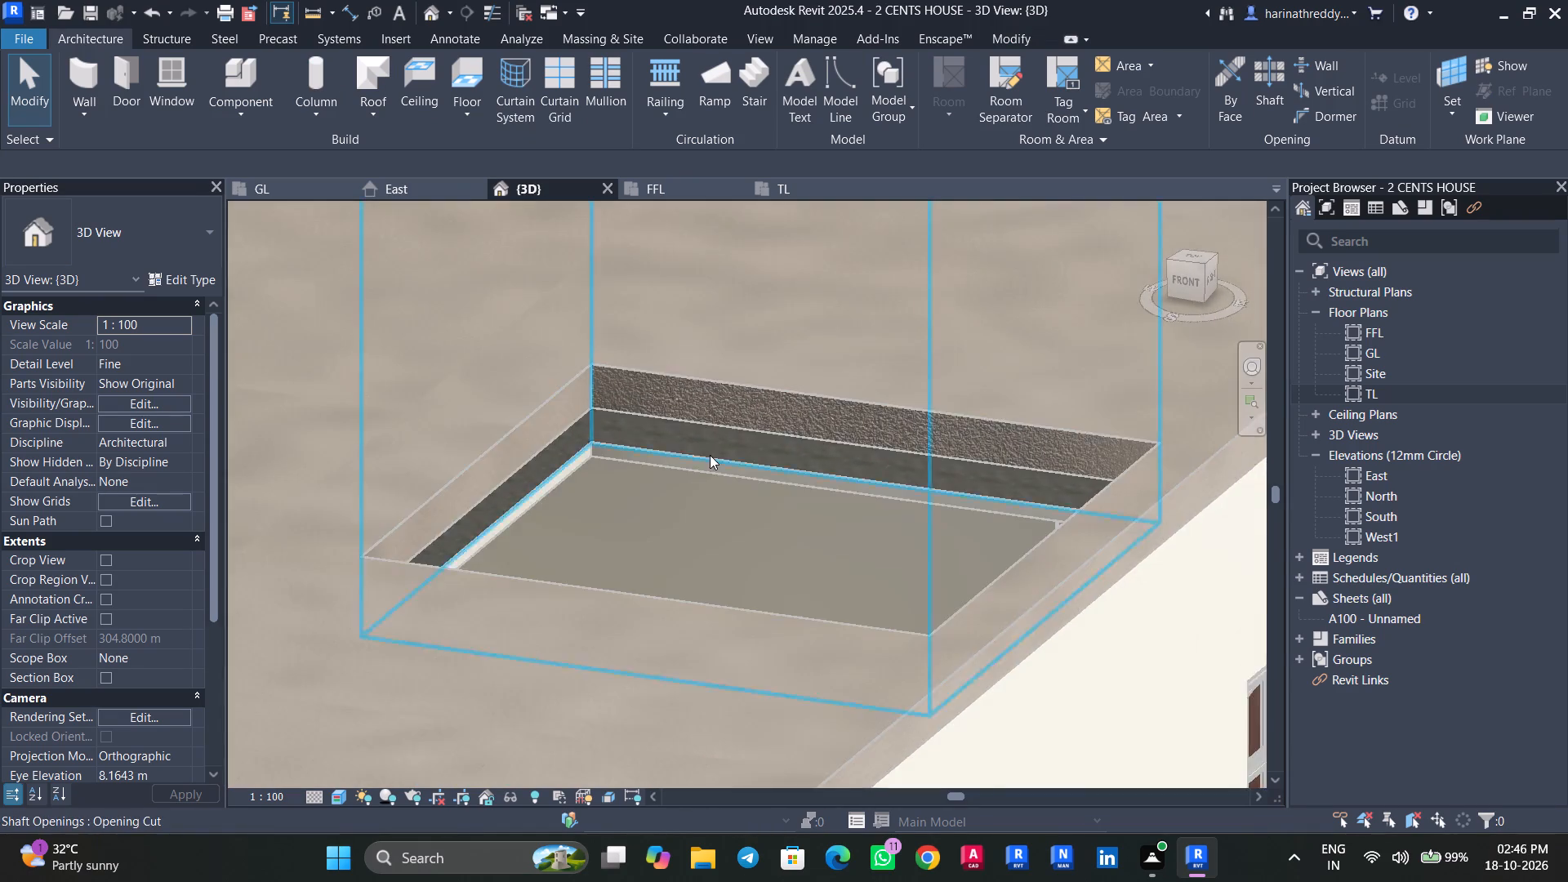
Examine up close in 3D how the shaft opening's edges meet the TL slab and the ceiling layer below.
scroll(710, 455, up, 4)
click(697, 485)
shift+middle_drag(696, 488, 698, 658)
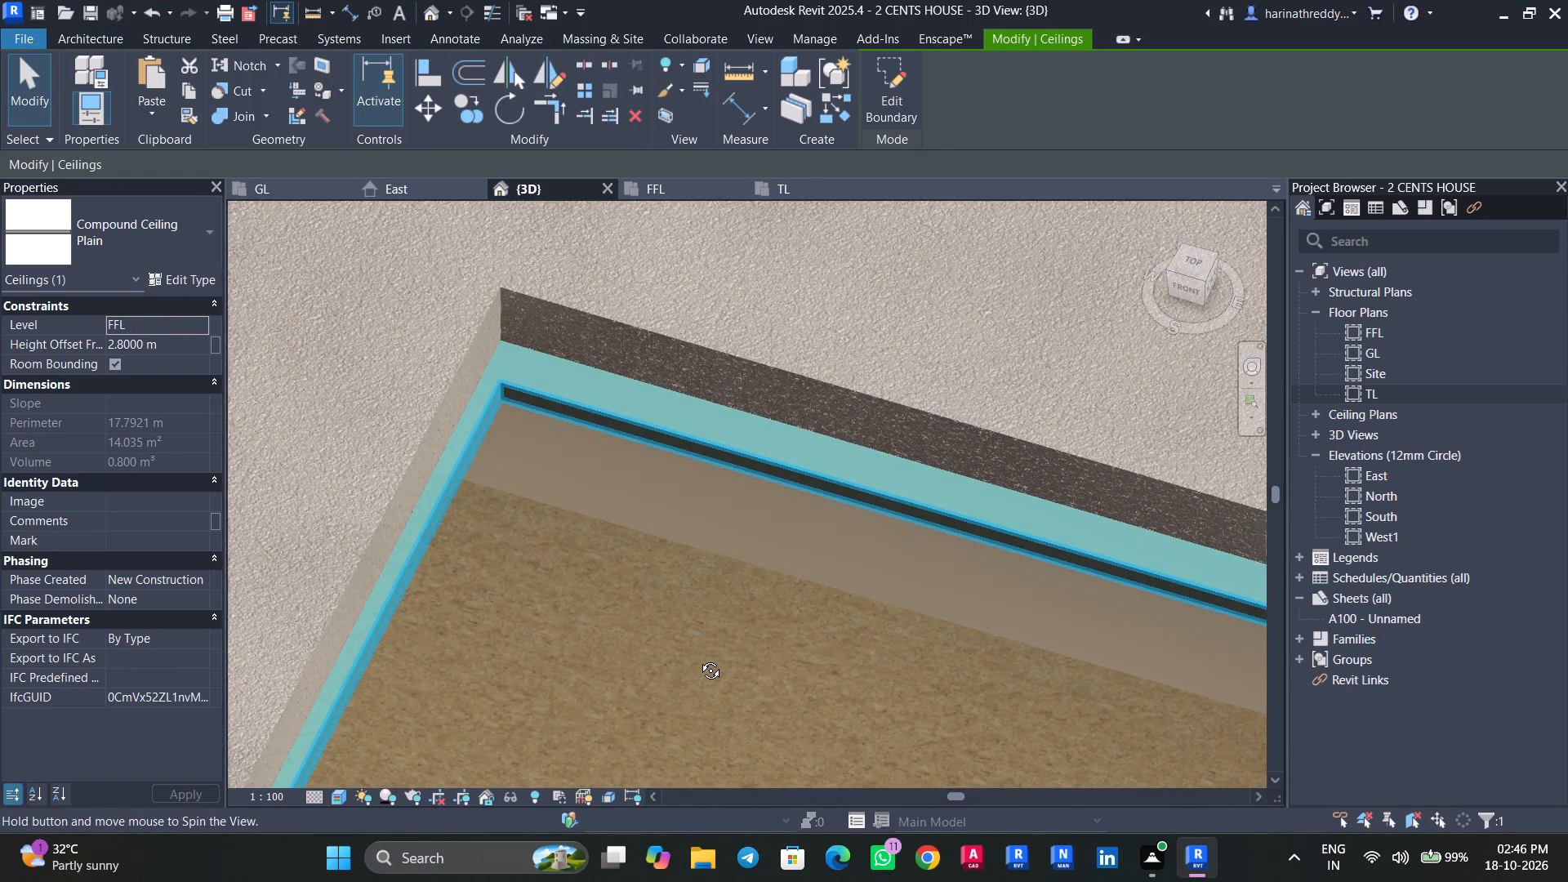
shift+middle_drag(698, 658, 780, 428)
key(Escape)
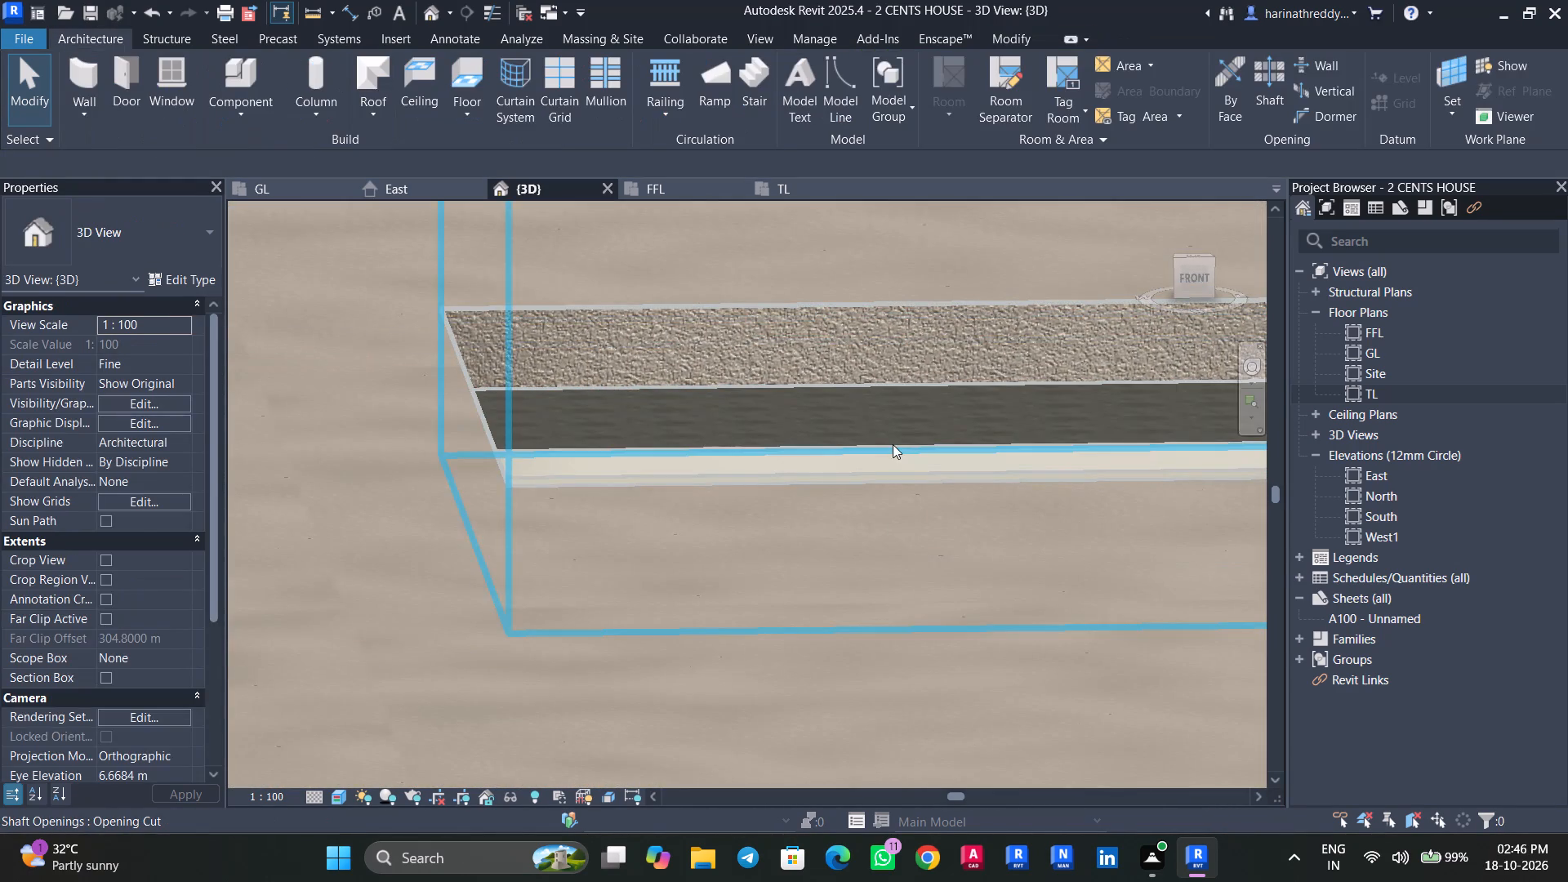
click(893, 444)
shift+scroll(893, 444, up, 1)
shift+middle_drag(902, 475, 975, 604)
scroll(983, 585, down, 9)
key(Escape)
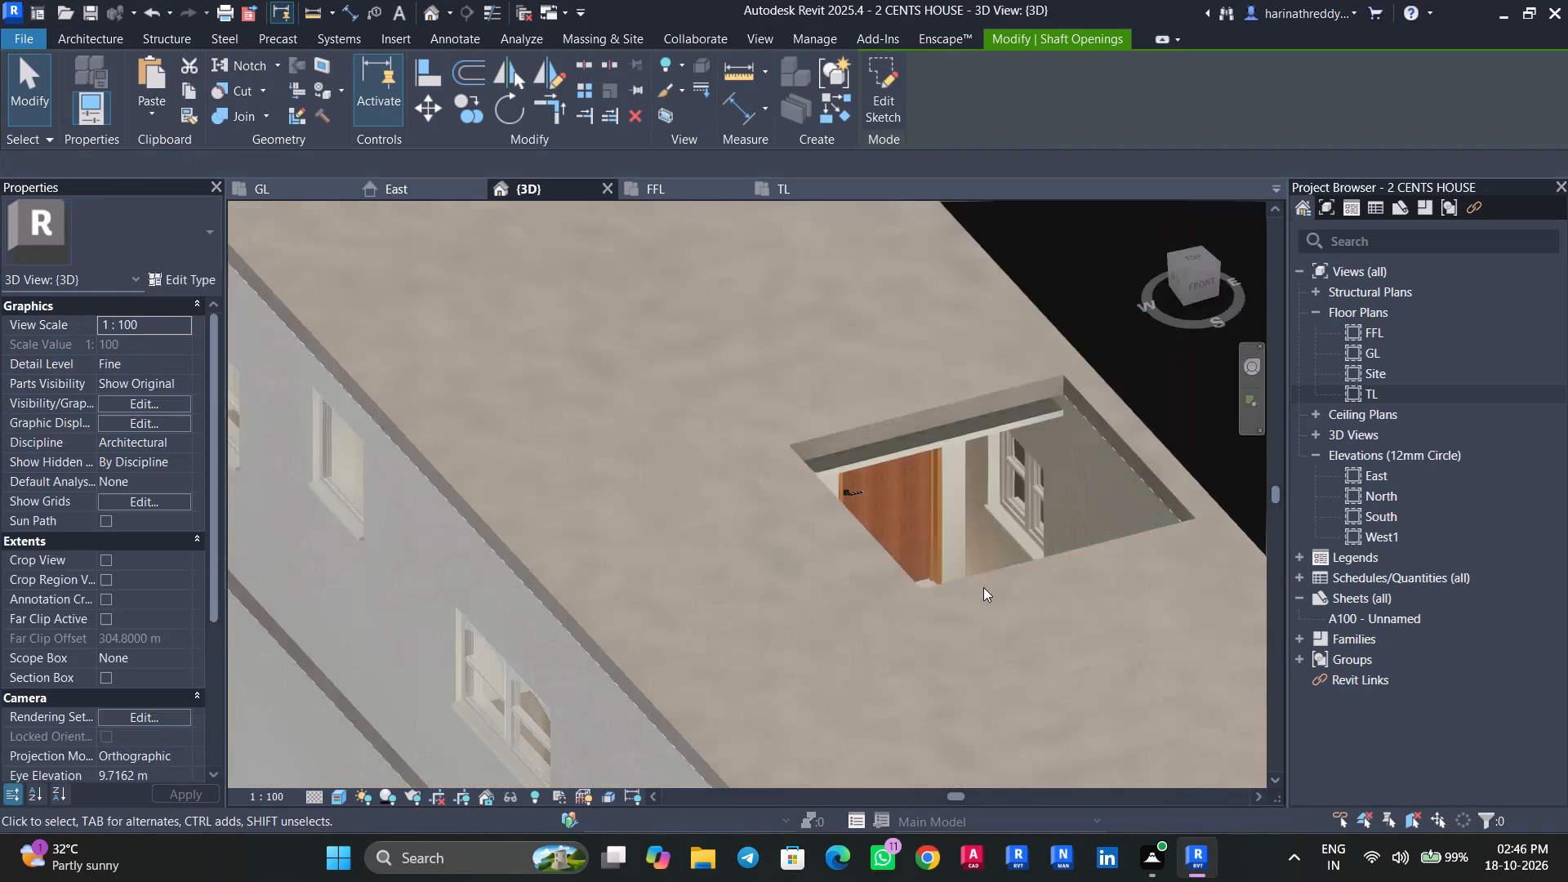
Examine the shaft opening from above to check how it sits over the staircase.
shift+middle_drag(995, 702, 1162, 876)
shift+middle_drag(994, 528, 757, 546)
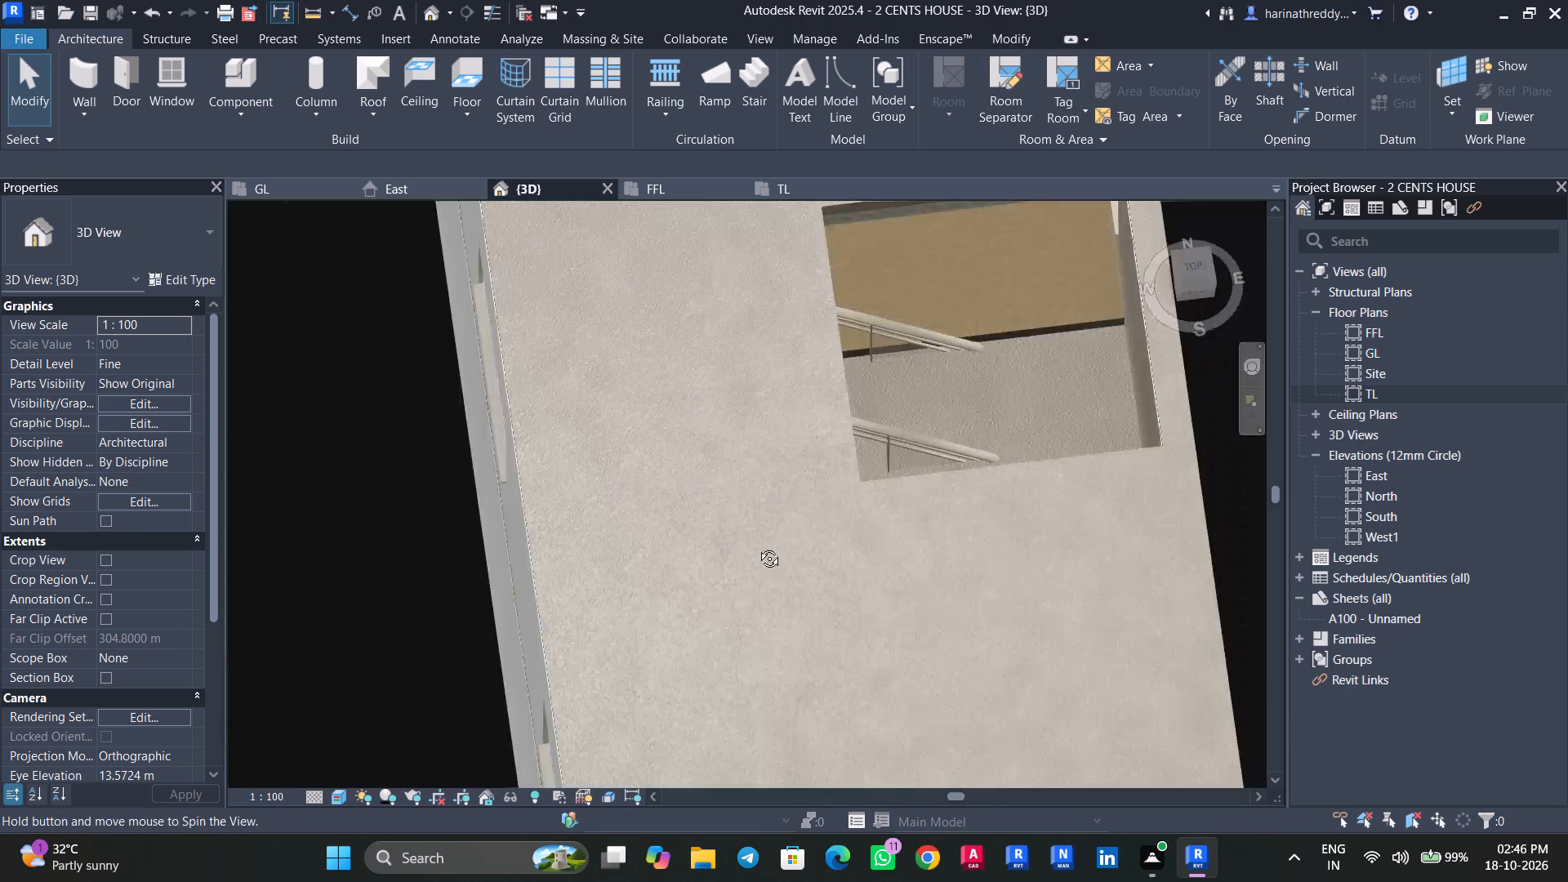
shift+middle_drag(757, 546, 901, 682)
shift+scroll(901, 682, up, 1)
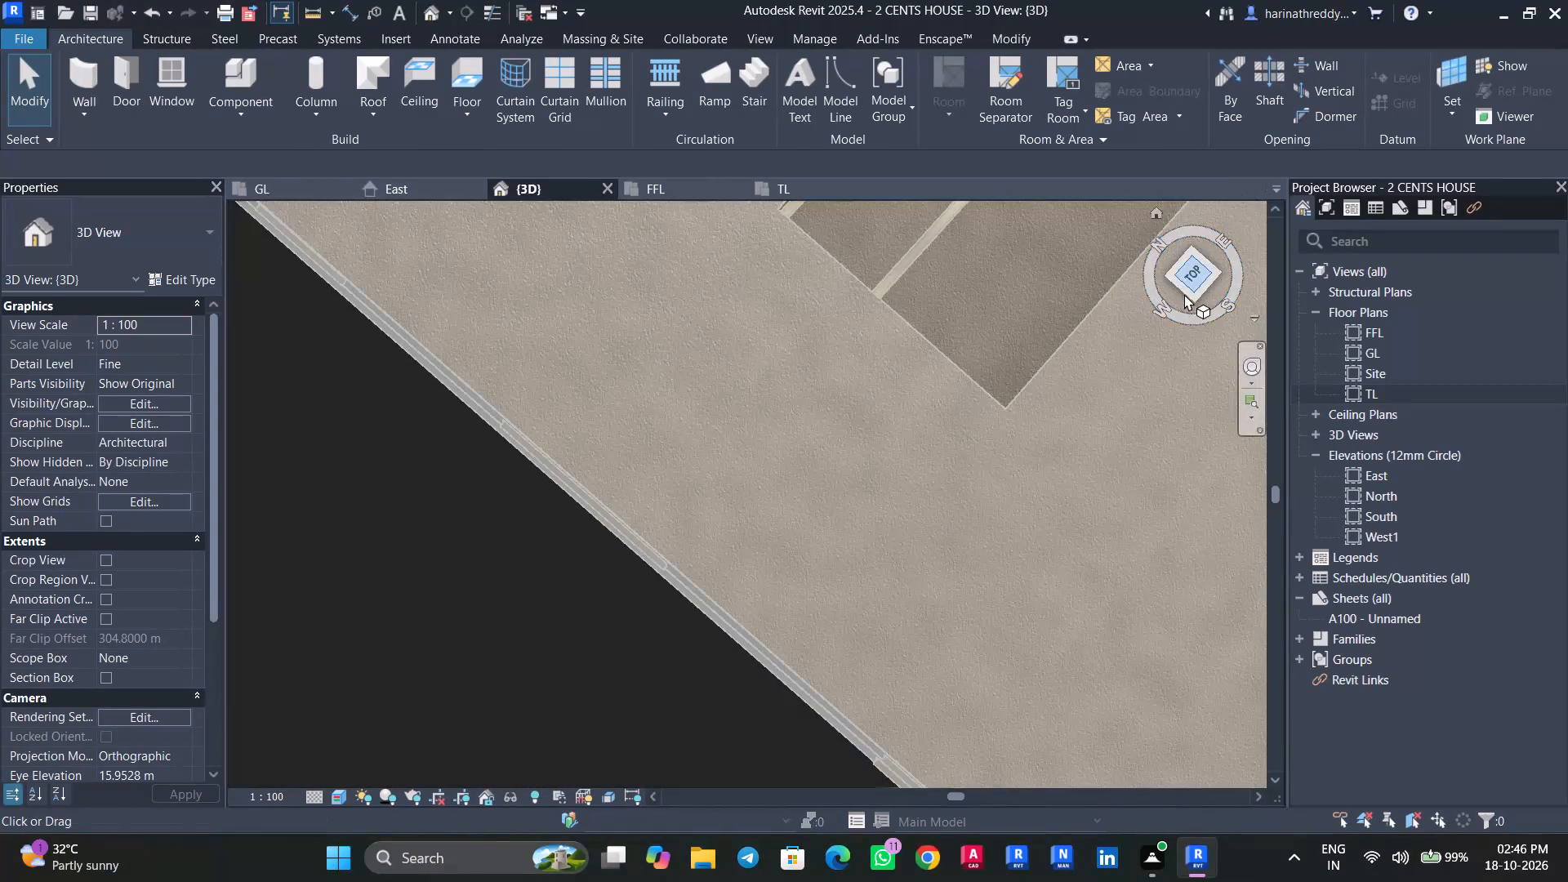
click(1198, 283)
scroll(802, 623, up, 3)
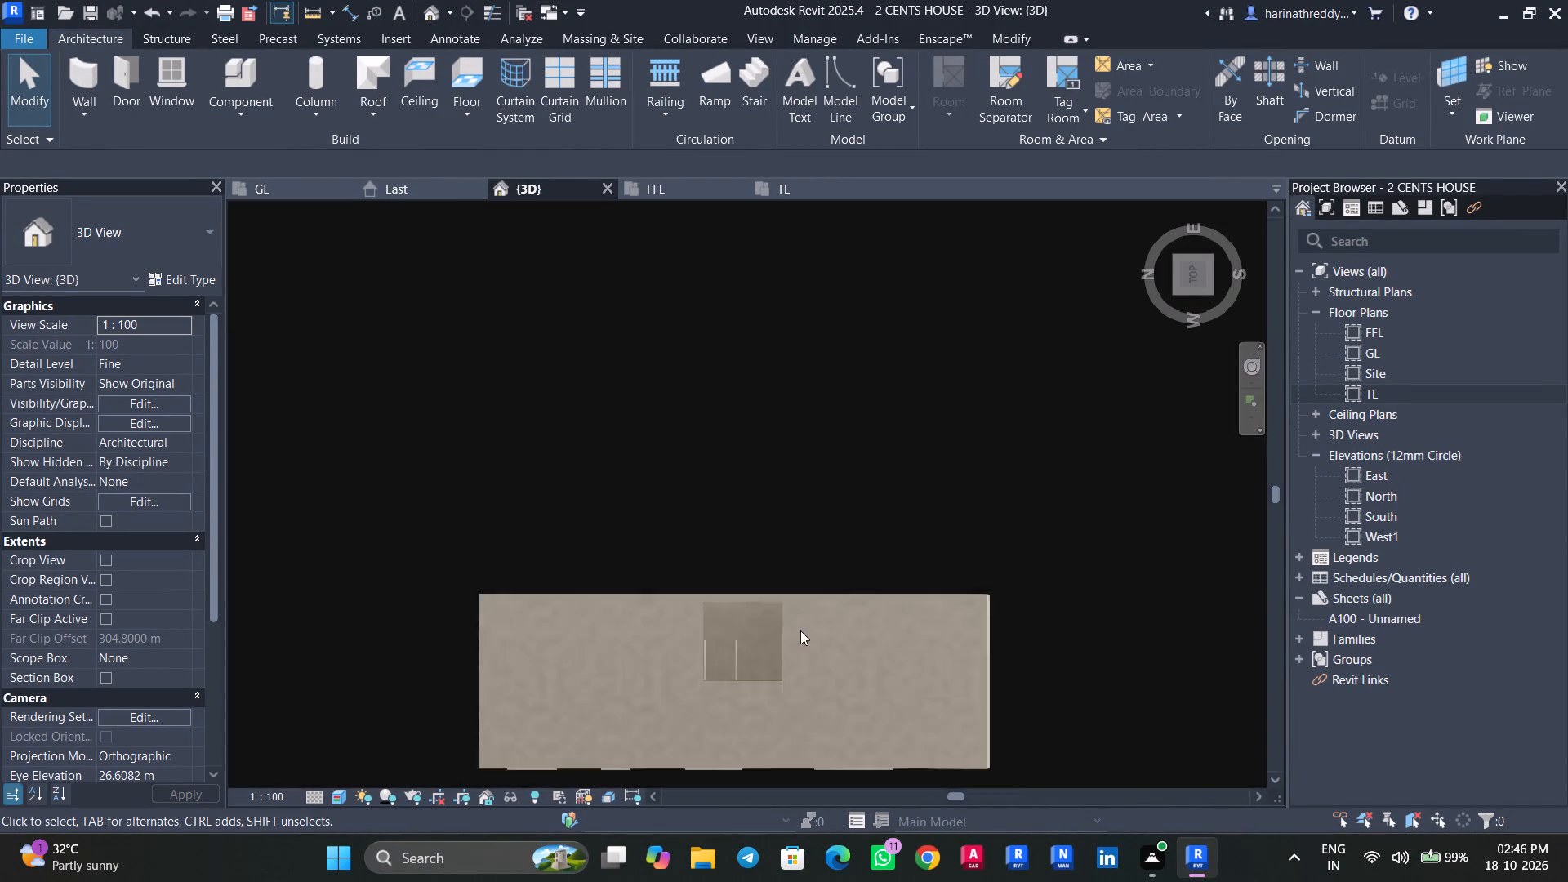
scroll(800, 630, up, 15)
shift+middle_drag(776, 654, 811, 499)
middle_drag(811, 499, 823, 706)
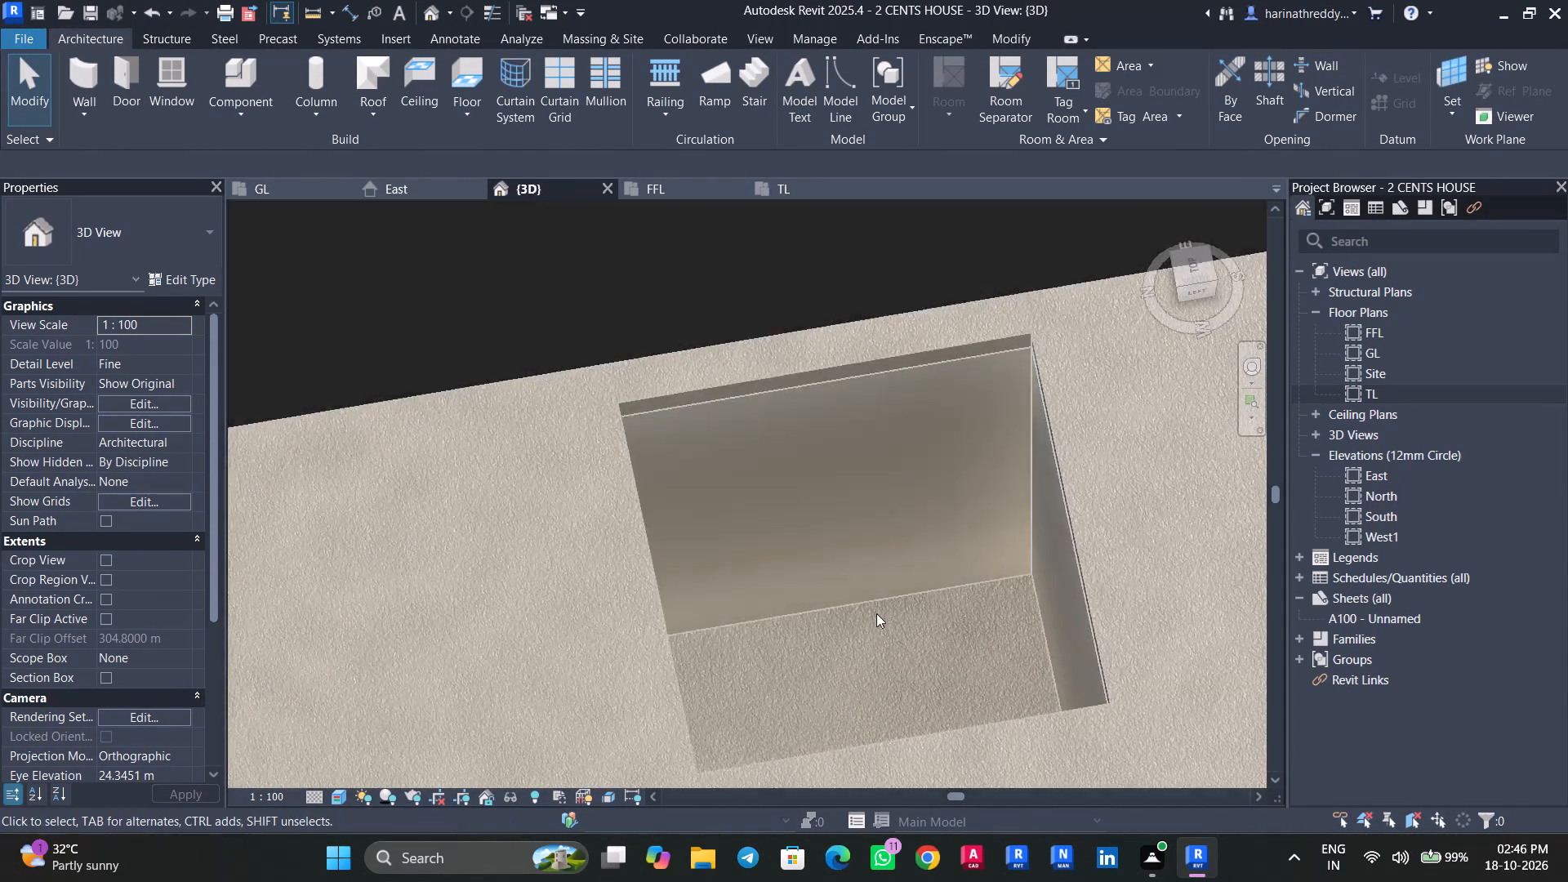
Temporarily hide the long ground-floor exterior wall on the west side and examine the interior walls and floor slab behind it.
scroll(876, 613, down, 4)
shift+middle_drag(879, 609, 946, 468)
scroll(946, 468, down, 5)
shift+middle_drag(942, 484, 1043, 273)
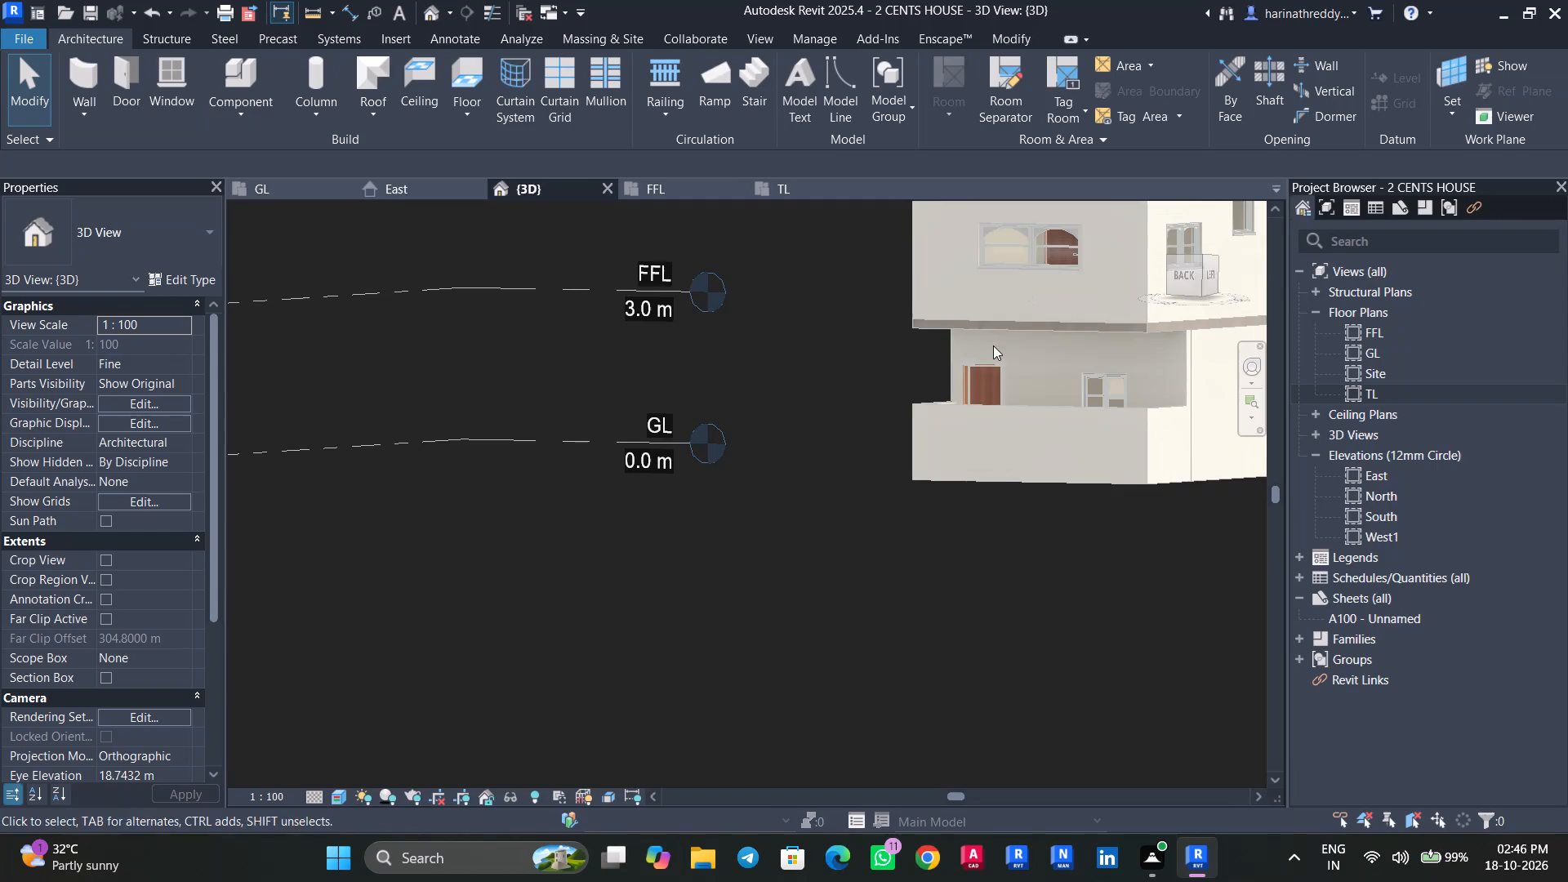
middle_drag(960, 395, 316, 525)
scroll(305, 525, up, 1)
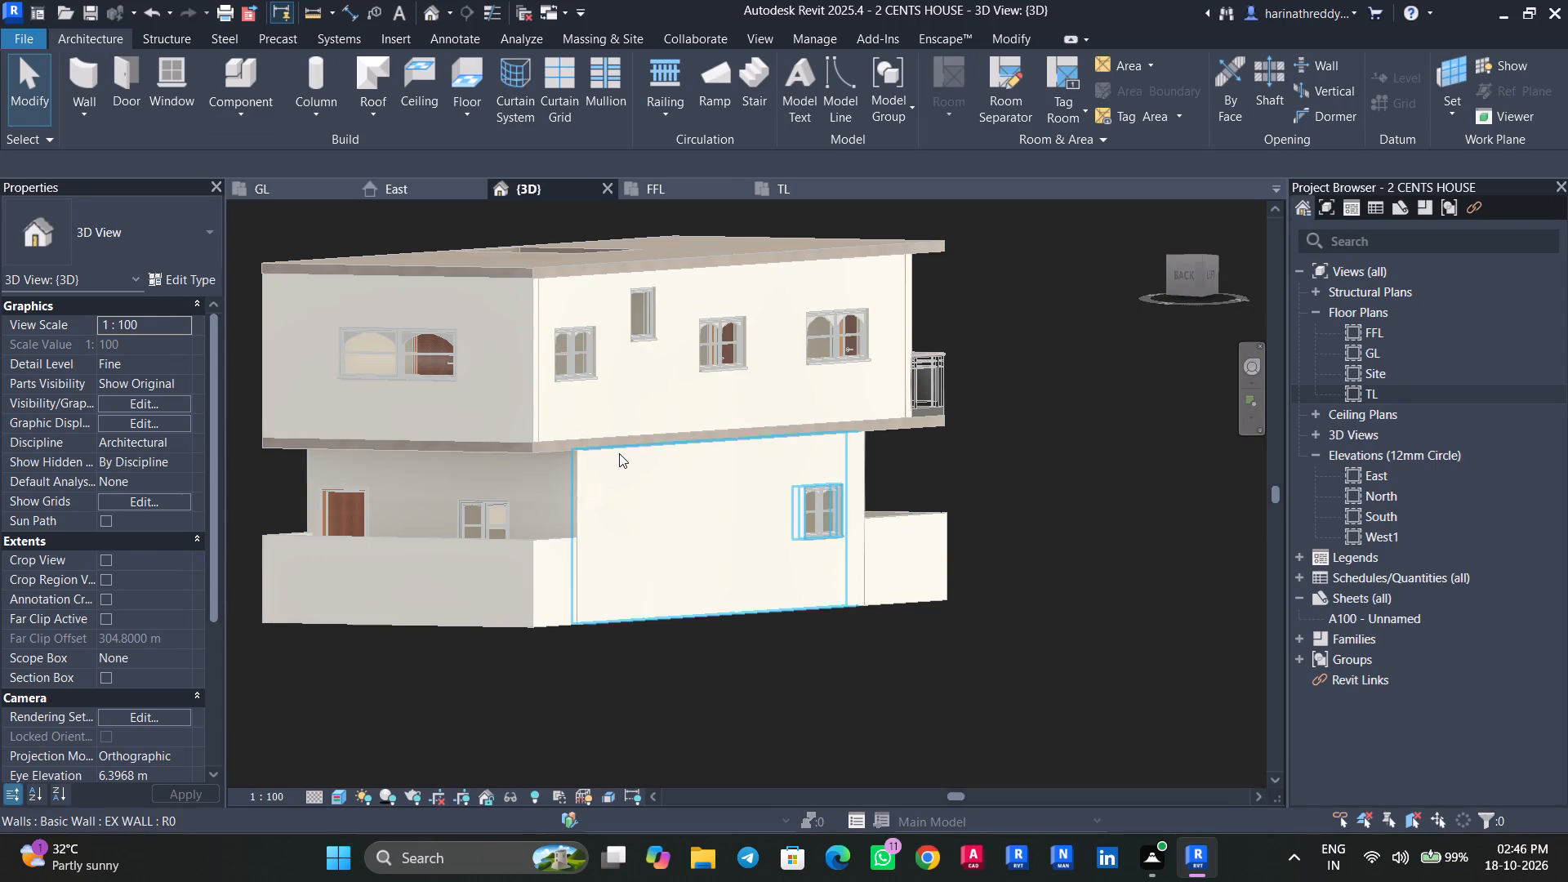
click(619, 453)
text(HH)
shift+middle_drag(724, 568, 661, 494)
scroll(467, 261, up, 9)
shift+middle_drag(567, 450, 502, 528)
middle_drag(517, 530, 948, 234)
shift+middle_drag(709, 594, 680, 568)
middle_drag(697, 571, 1043, 434)
scroll(1007, 468, down, 3)
shift+middle_drag(993, 470, 921, 497)
middle_drag(884, 525, 1303, 494)
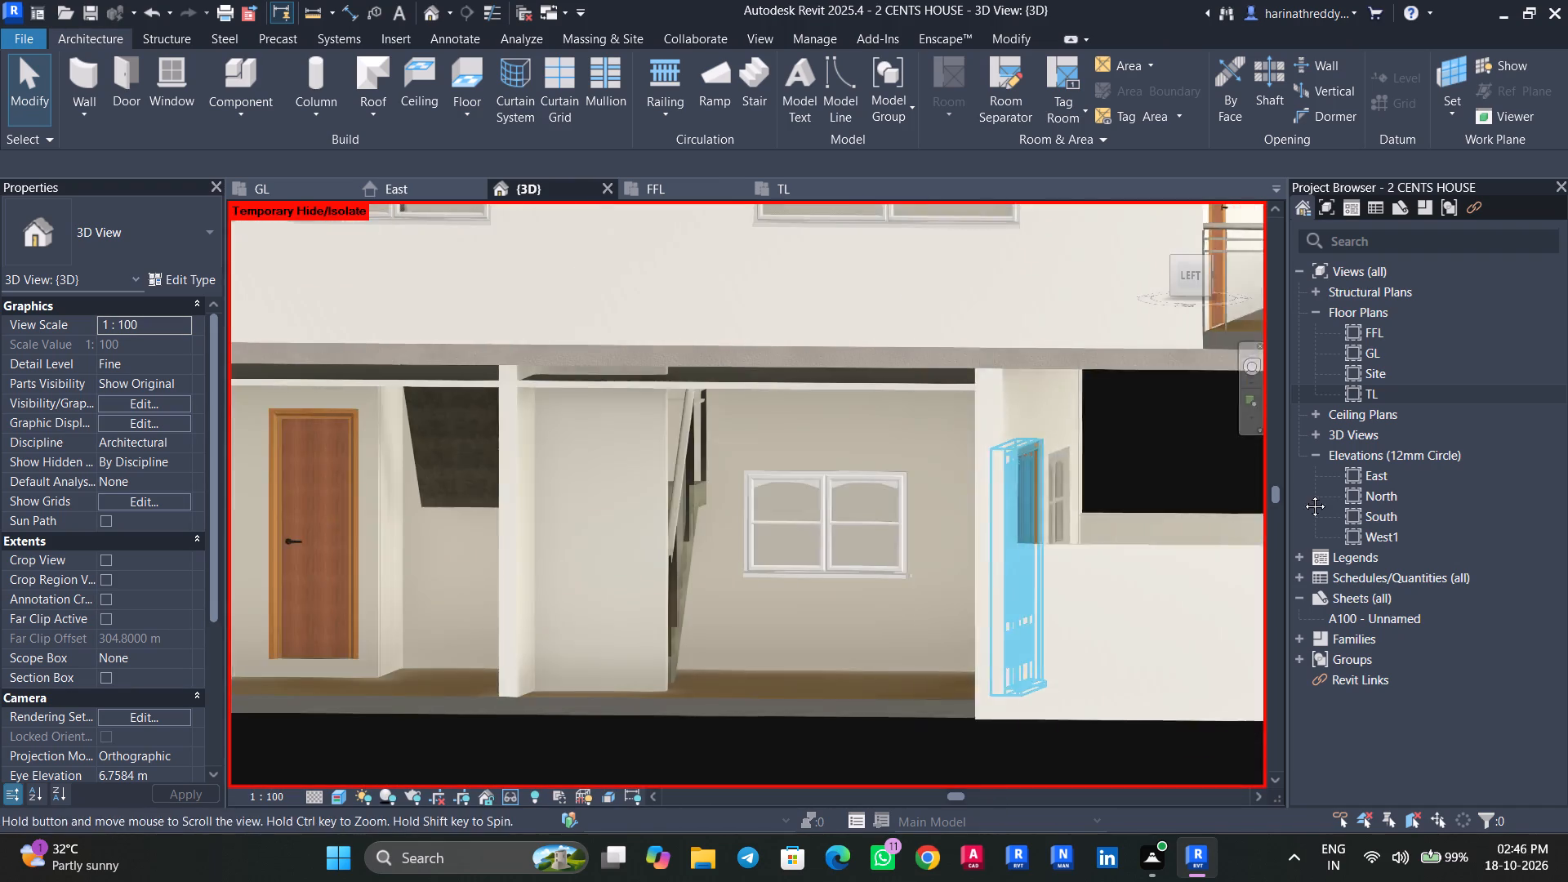
middle_drag(1303, 494, 1345, 494)
shift+middle_drag(1049, 611, 978, 654)
middle_drag(885, 645, 1407, 418)
scroll(989, 554, down, 3)
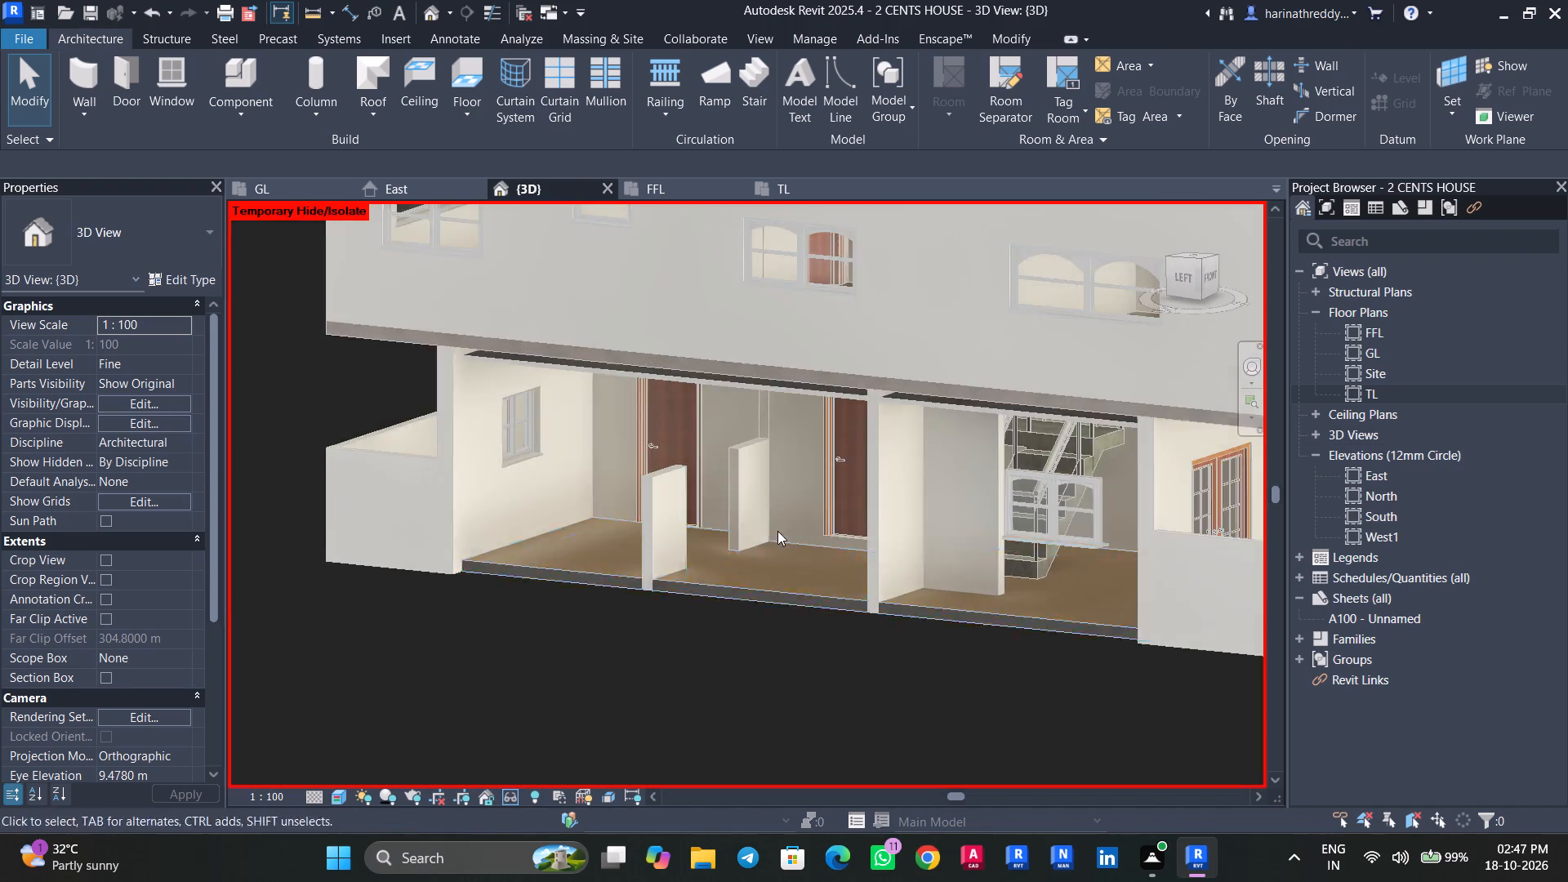
scroll(714, 568, up, 3)
click(617, 515)
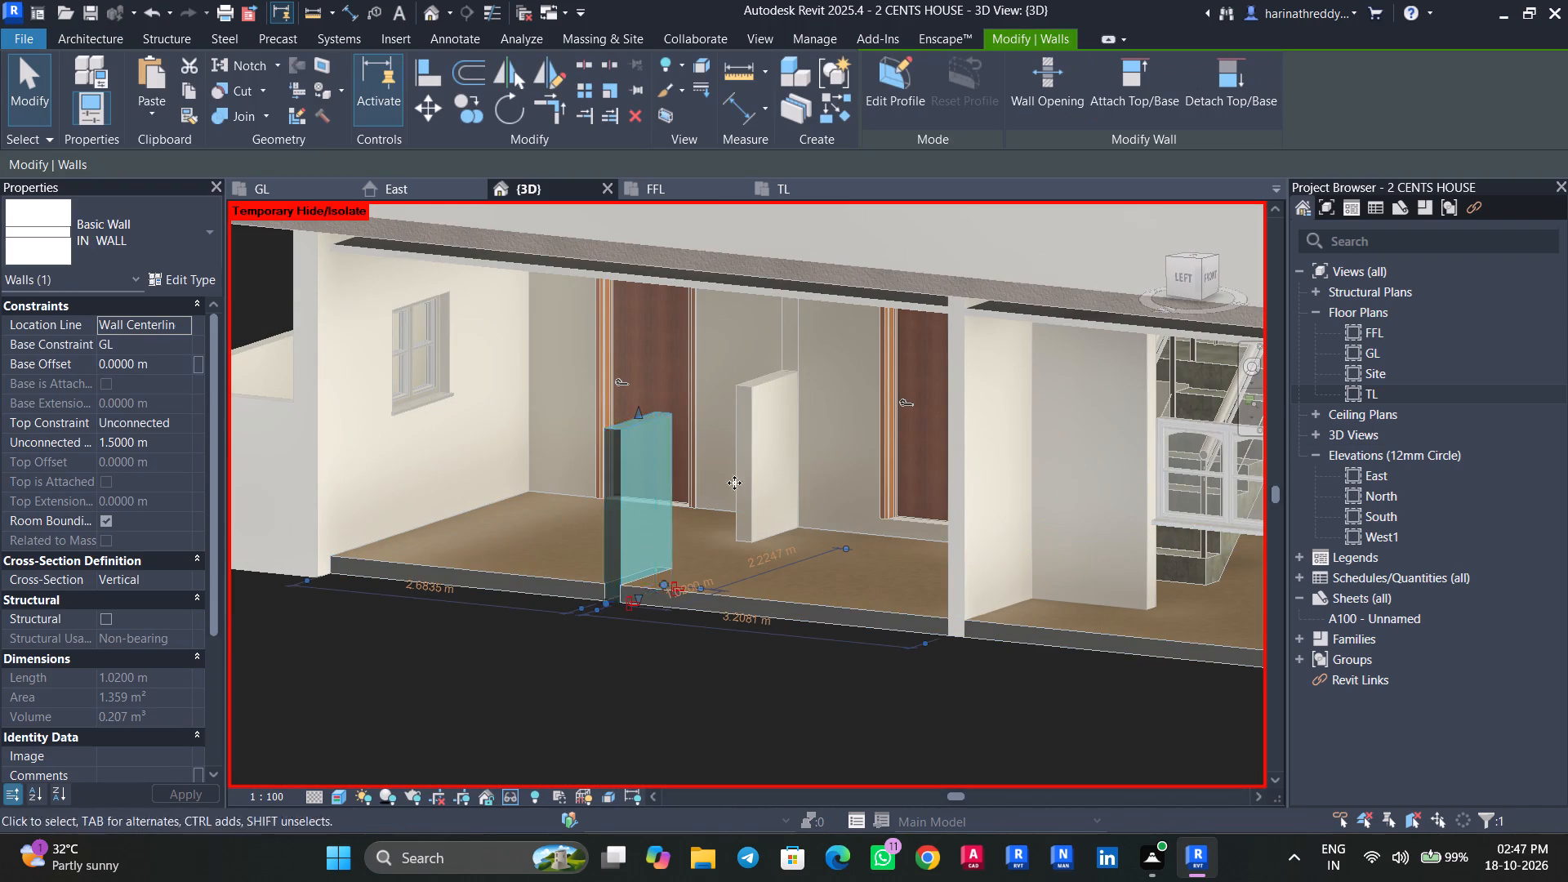
scroll(748, 477, down, 4)
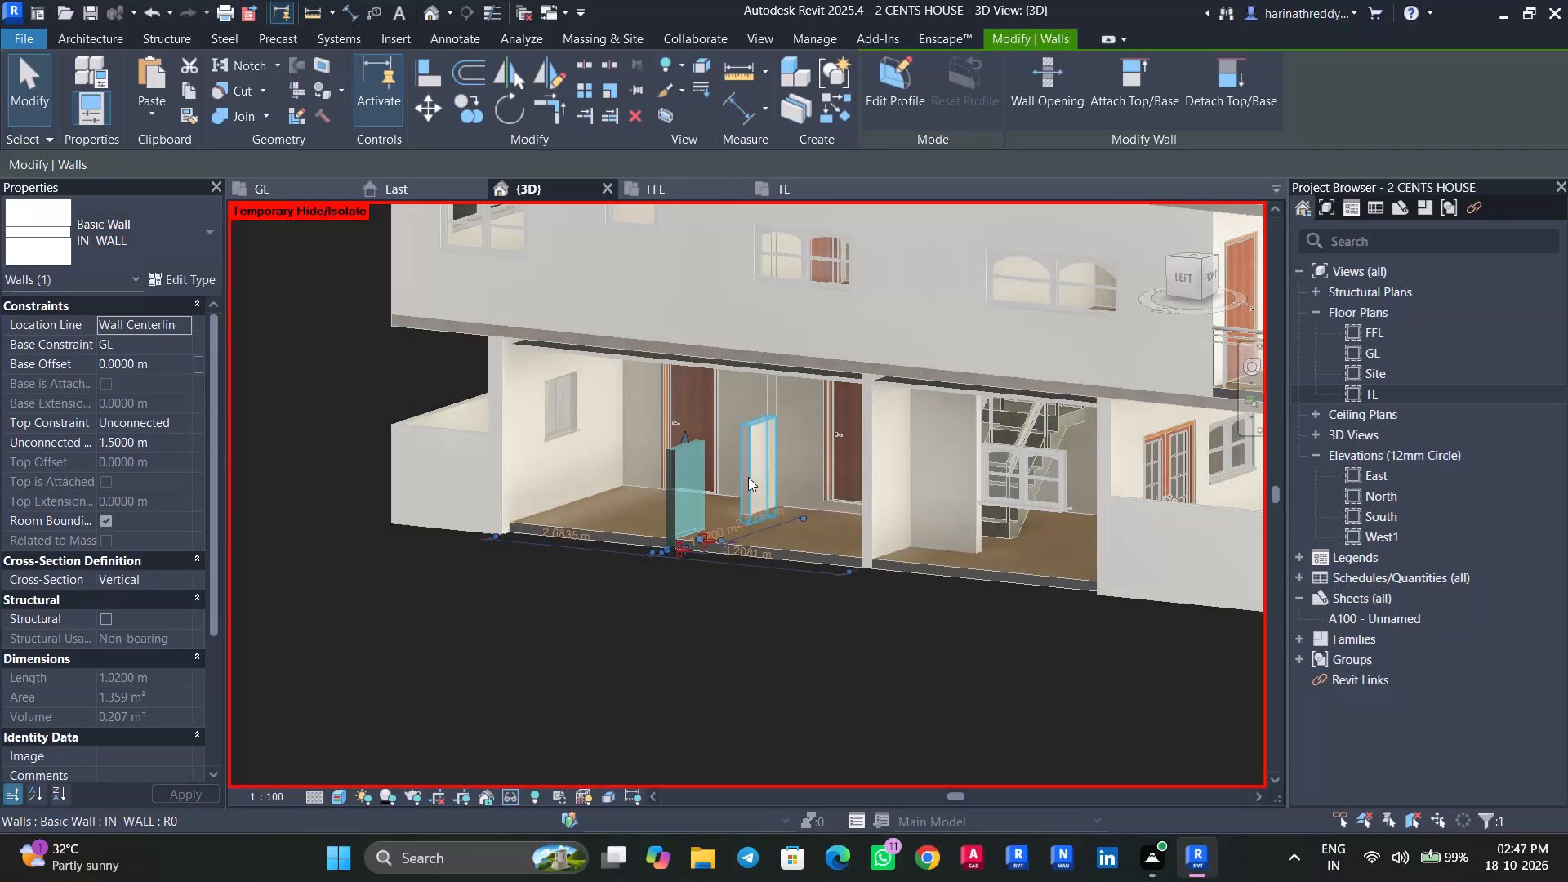
key(Escape)
key(Escape)
key(Escape)
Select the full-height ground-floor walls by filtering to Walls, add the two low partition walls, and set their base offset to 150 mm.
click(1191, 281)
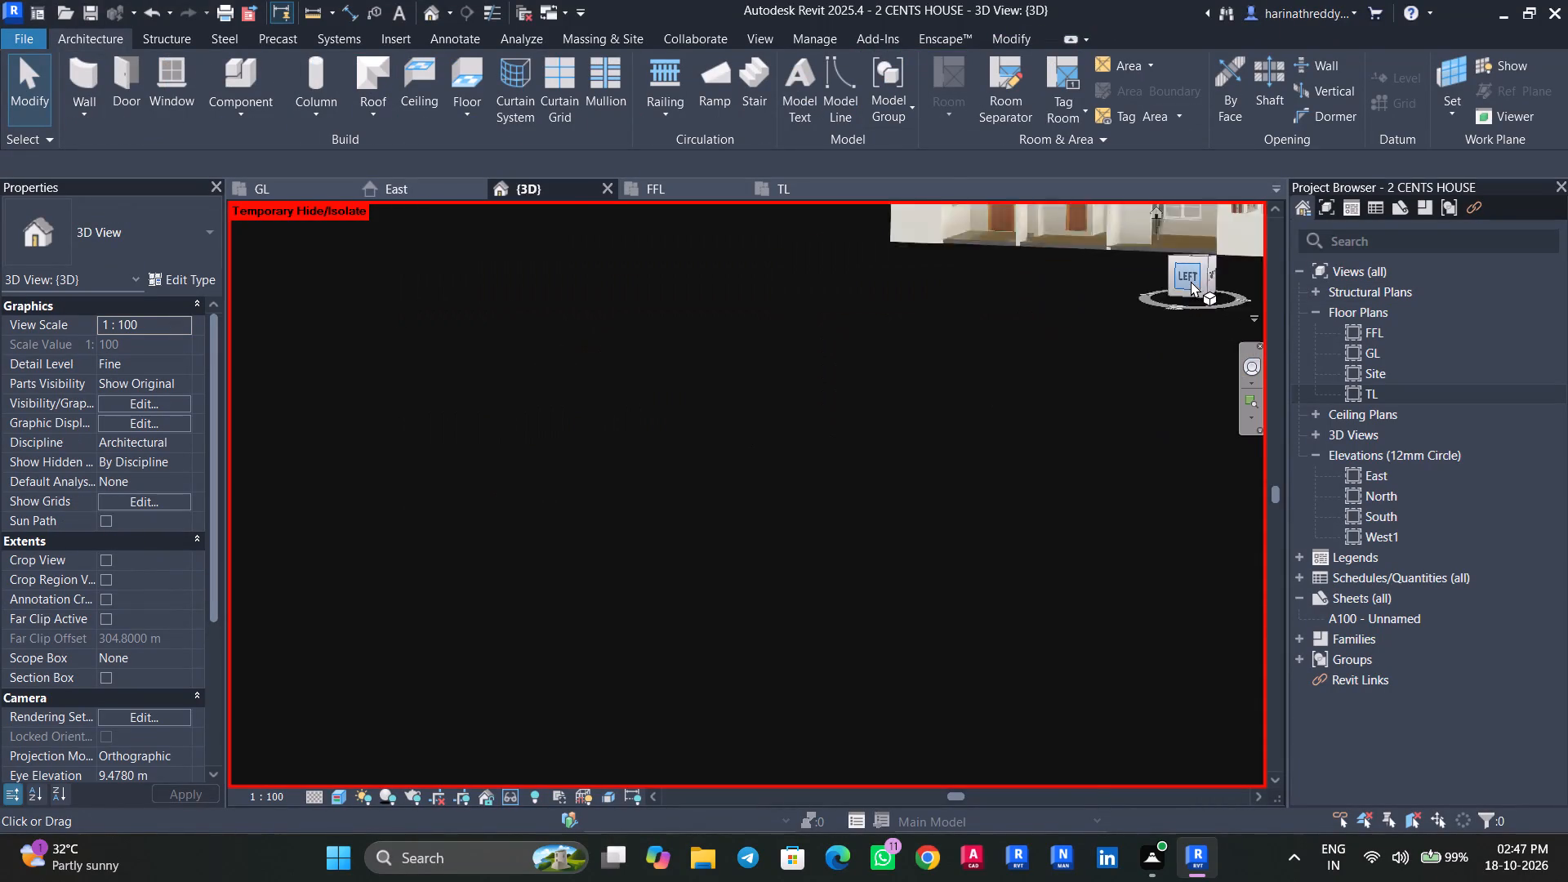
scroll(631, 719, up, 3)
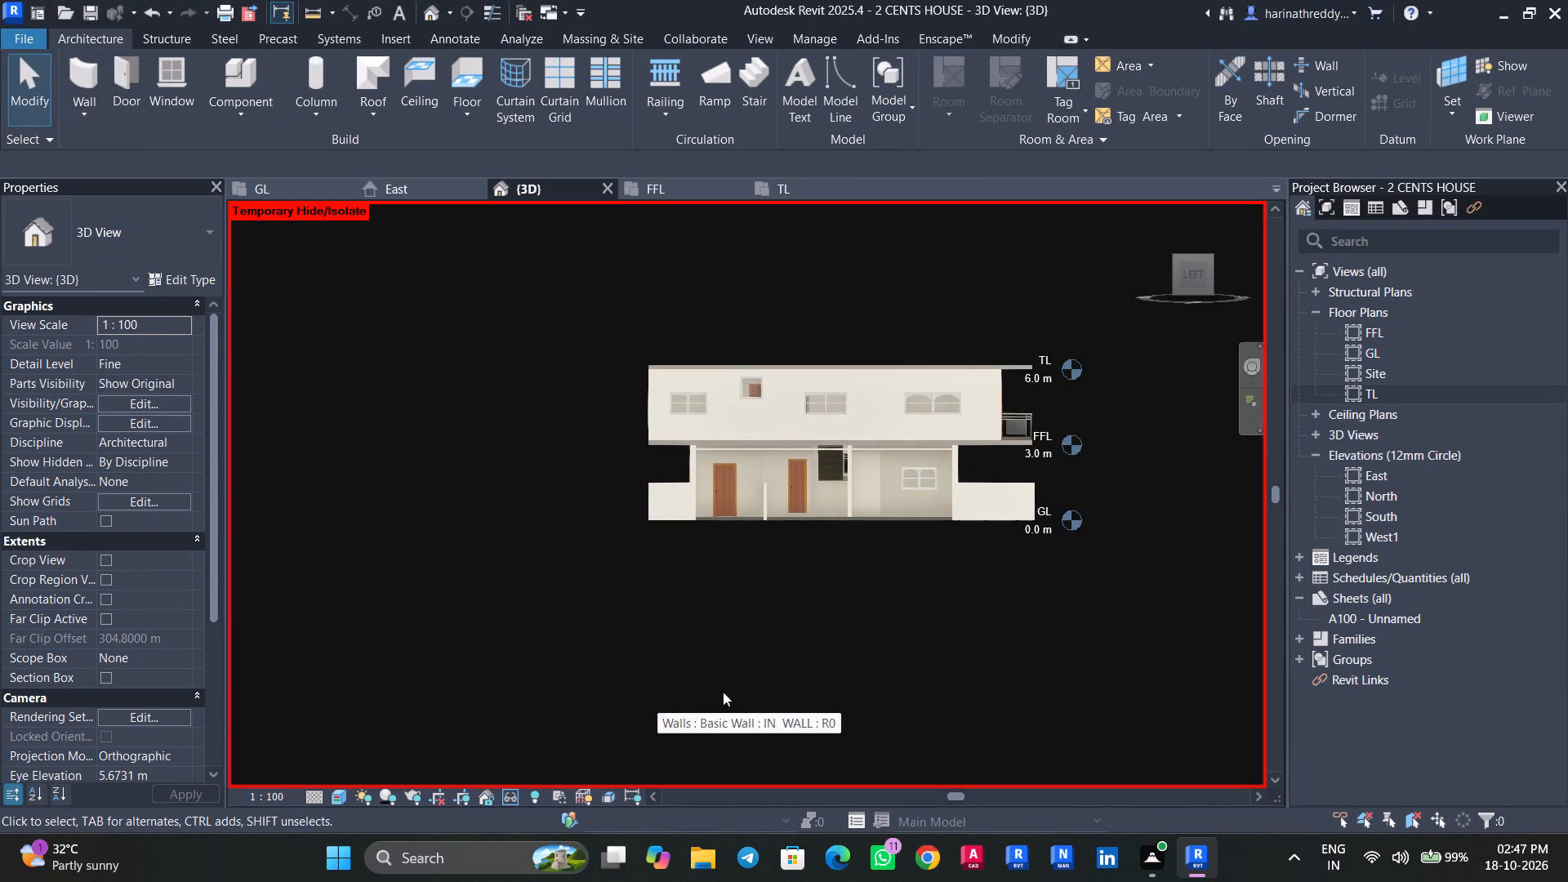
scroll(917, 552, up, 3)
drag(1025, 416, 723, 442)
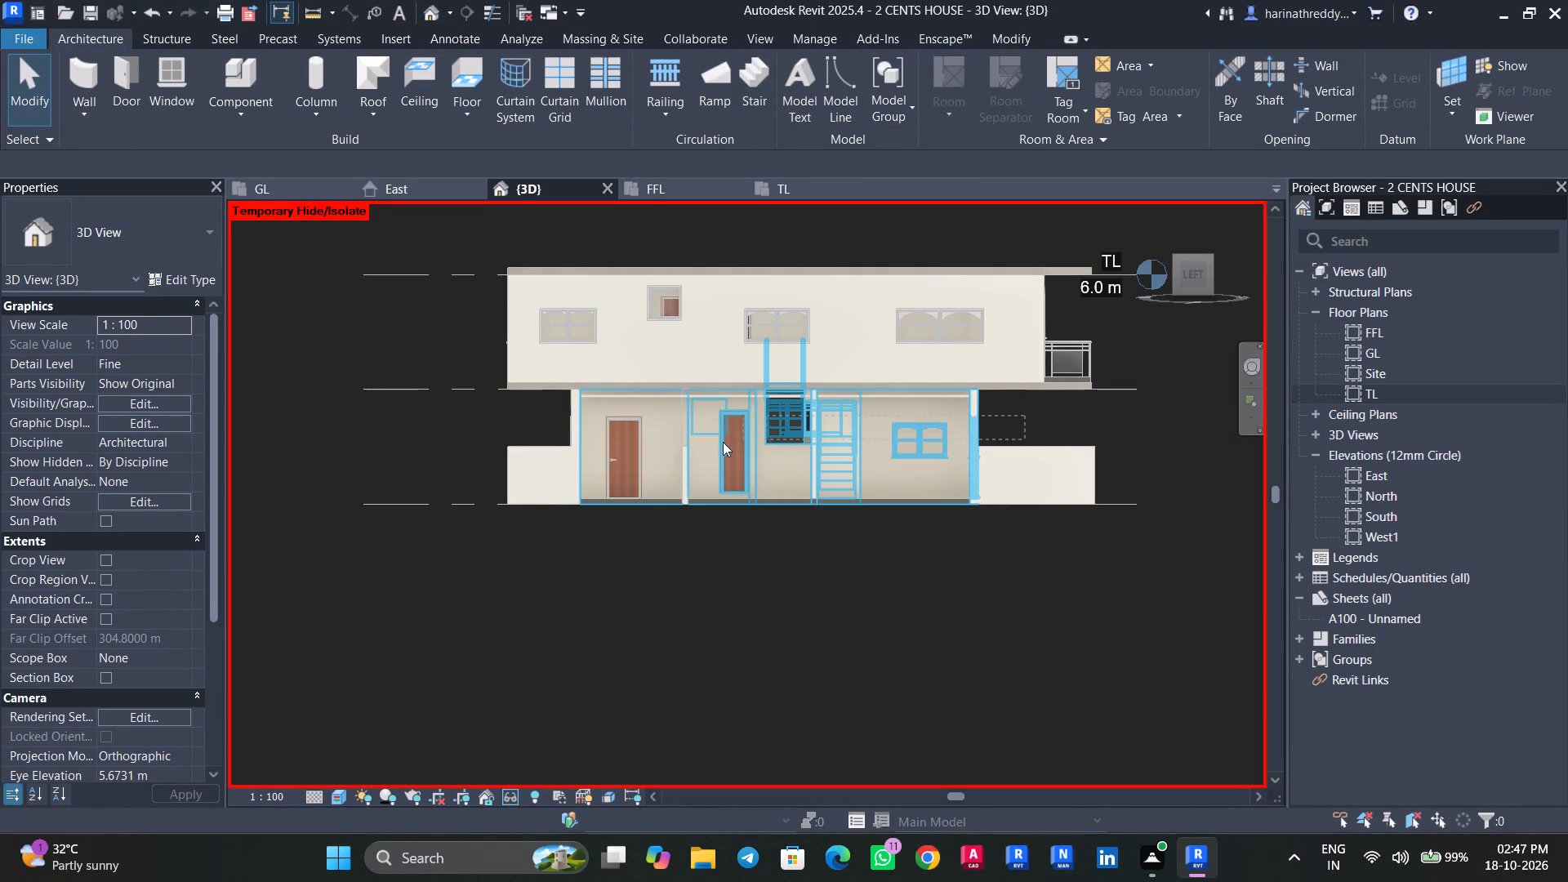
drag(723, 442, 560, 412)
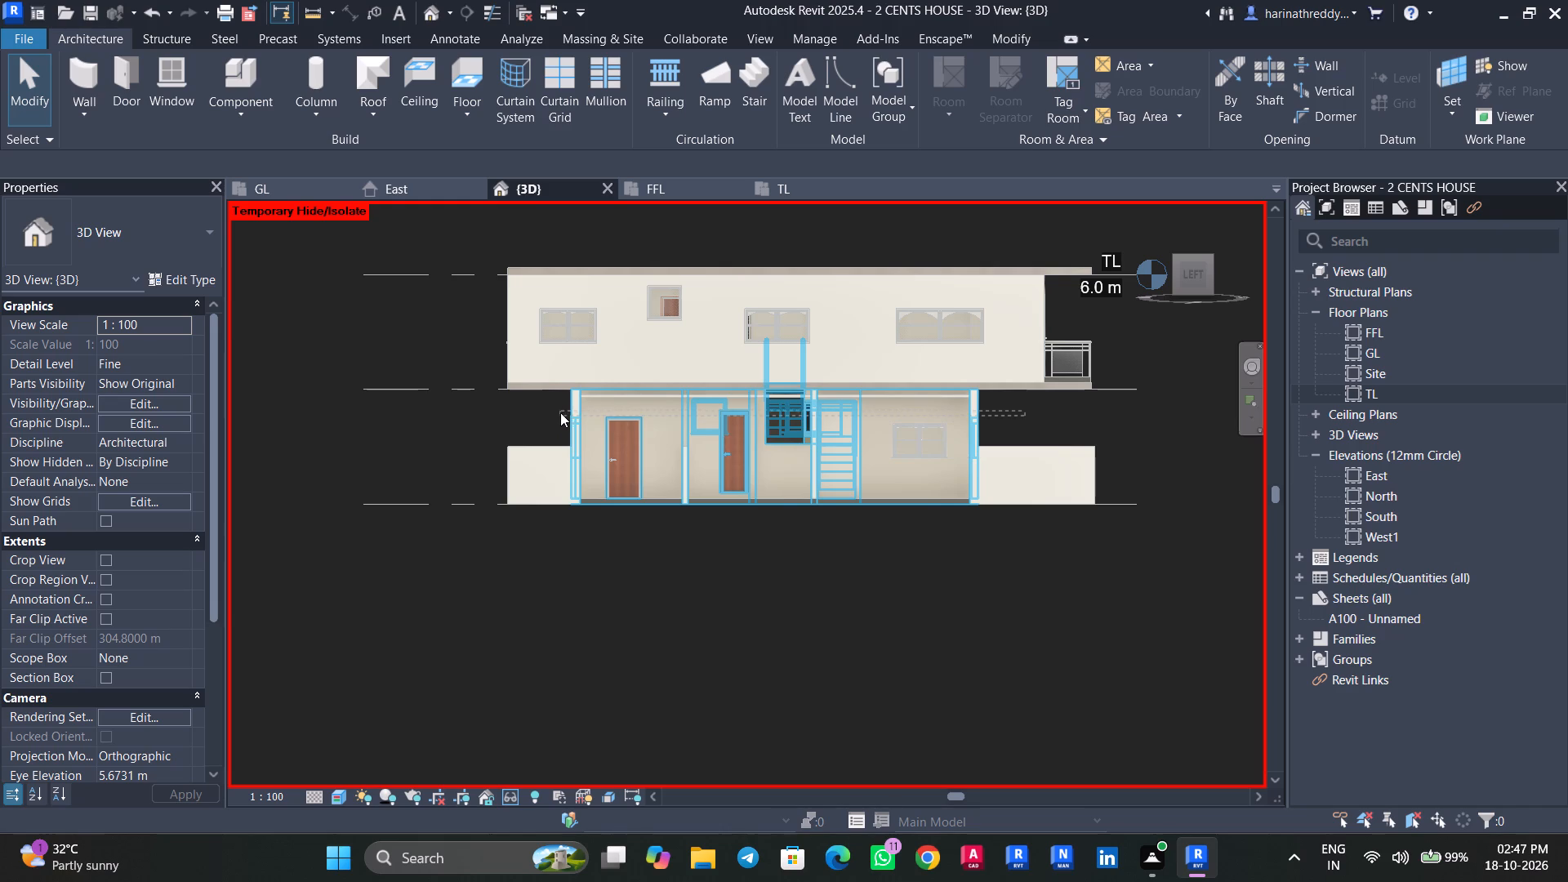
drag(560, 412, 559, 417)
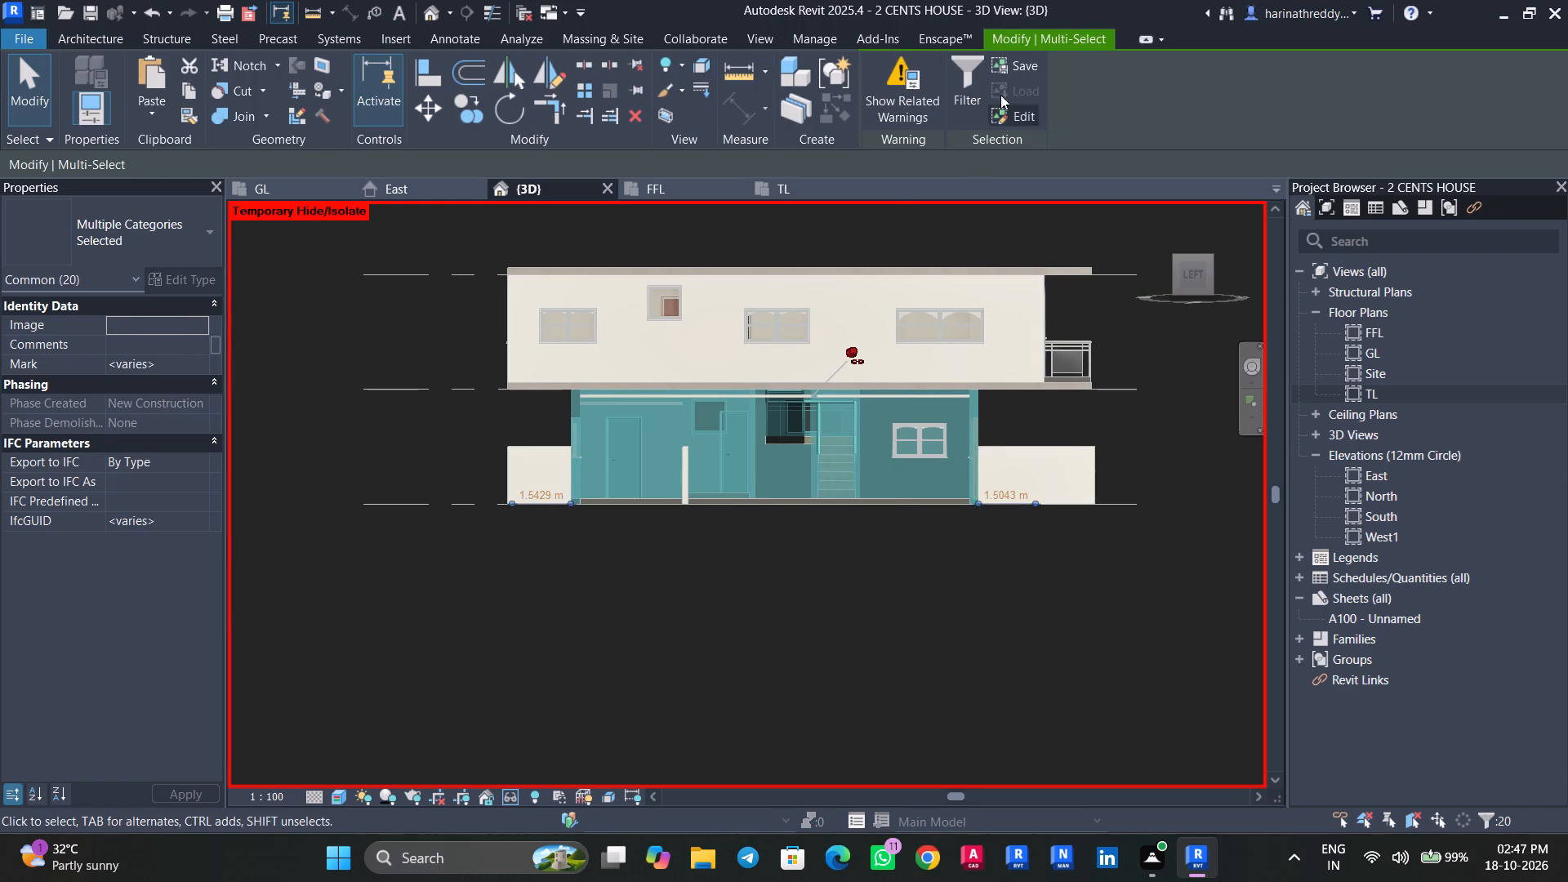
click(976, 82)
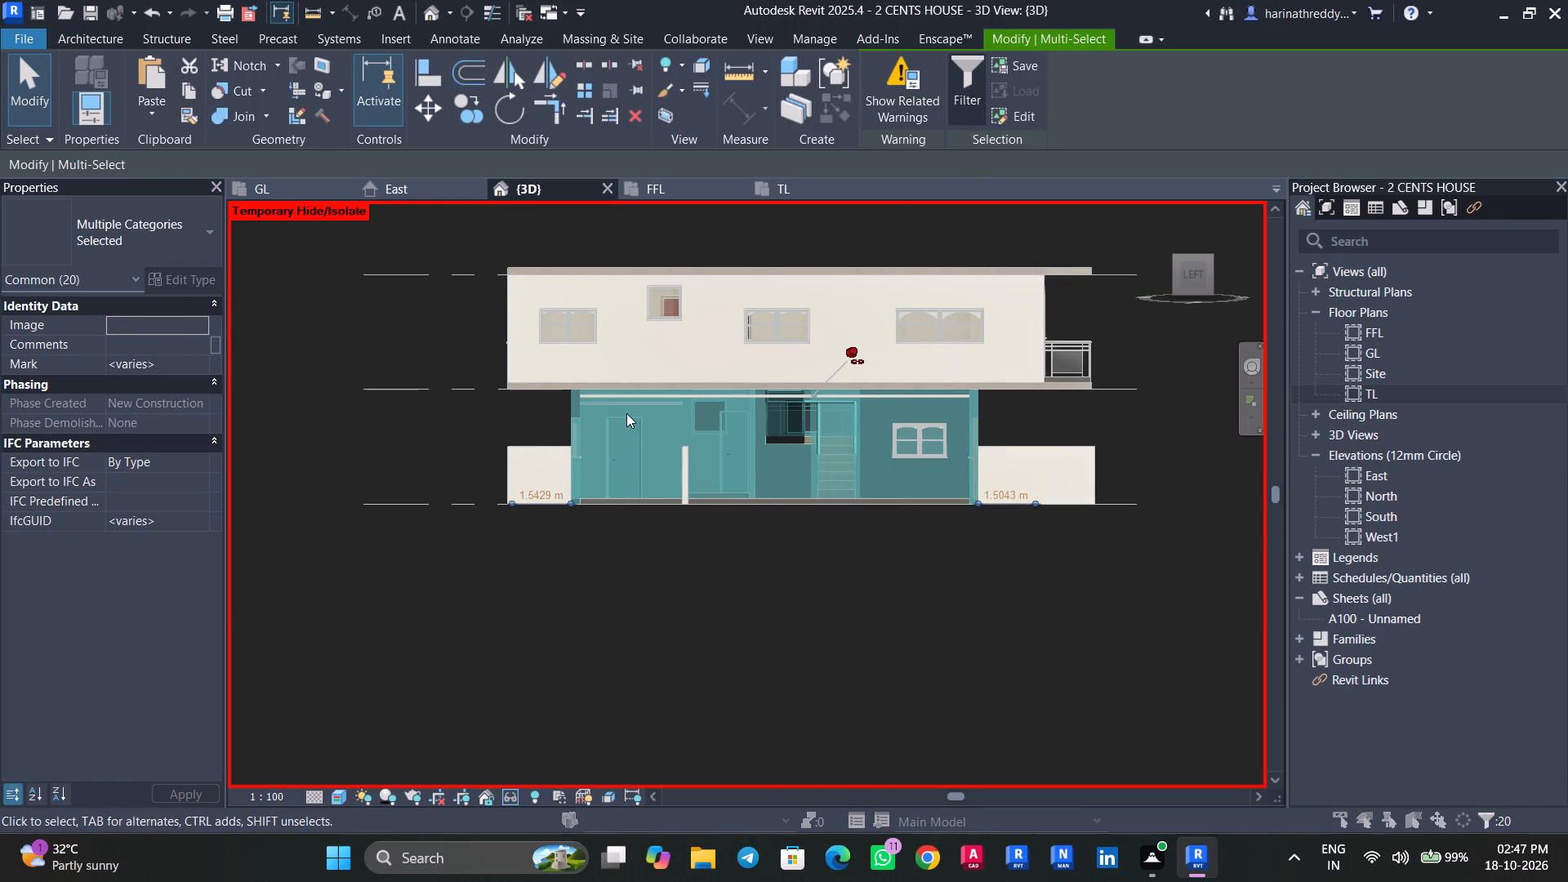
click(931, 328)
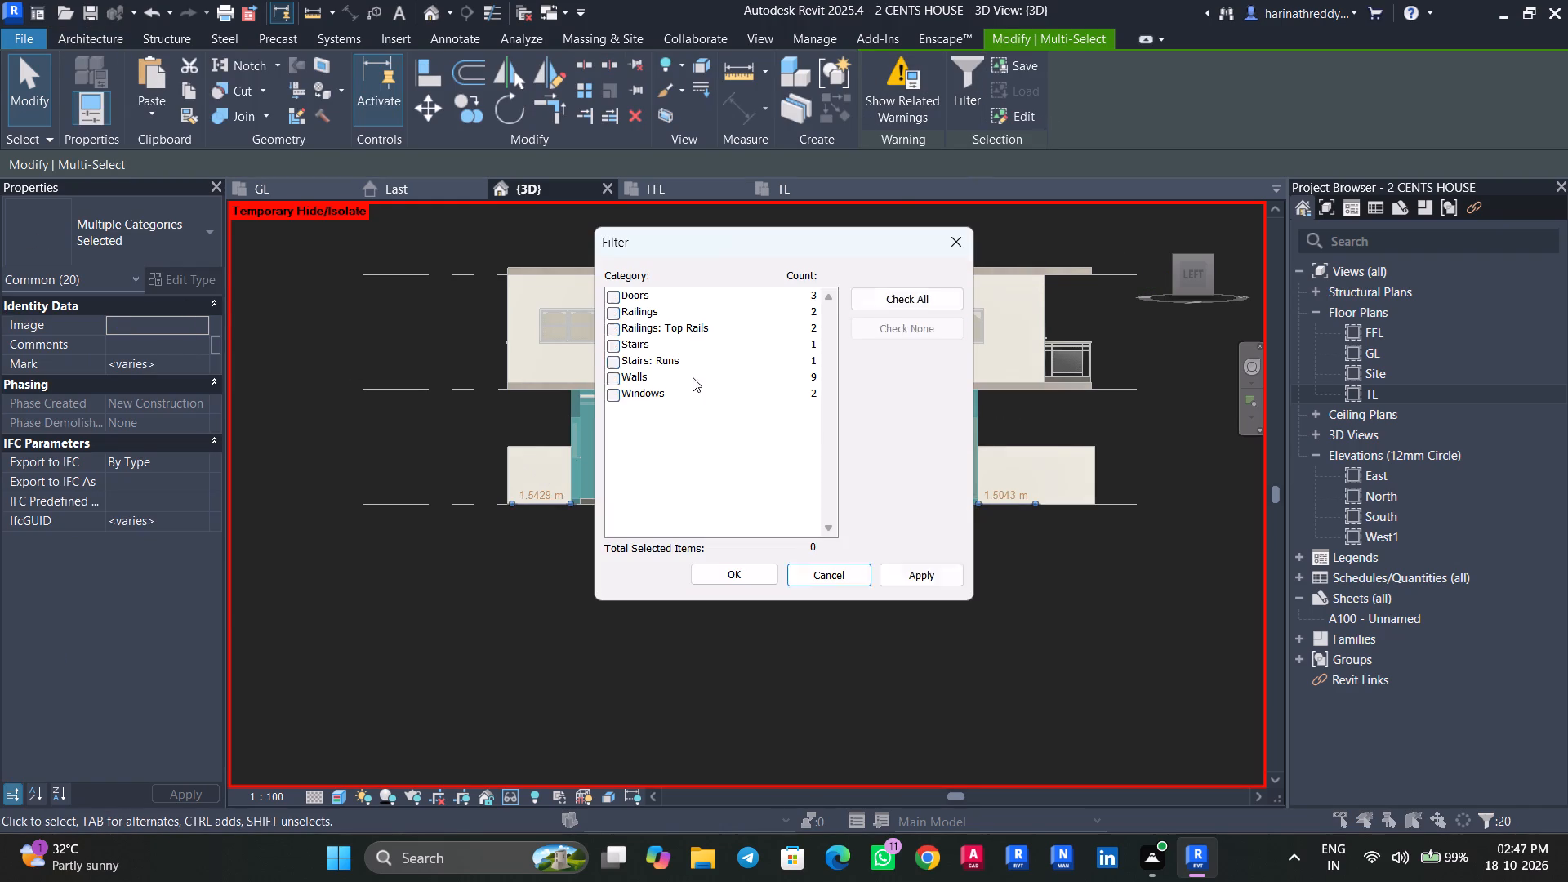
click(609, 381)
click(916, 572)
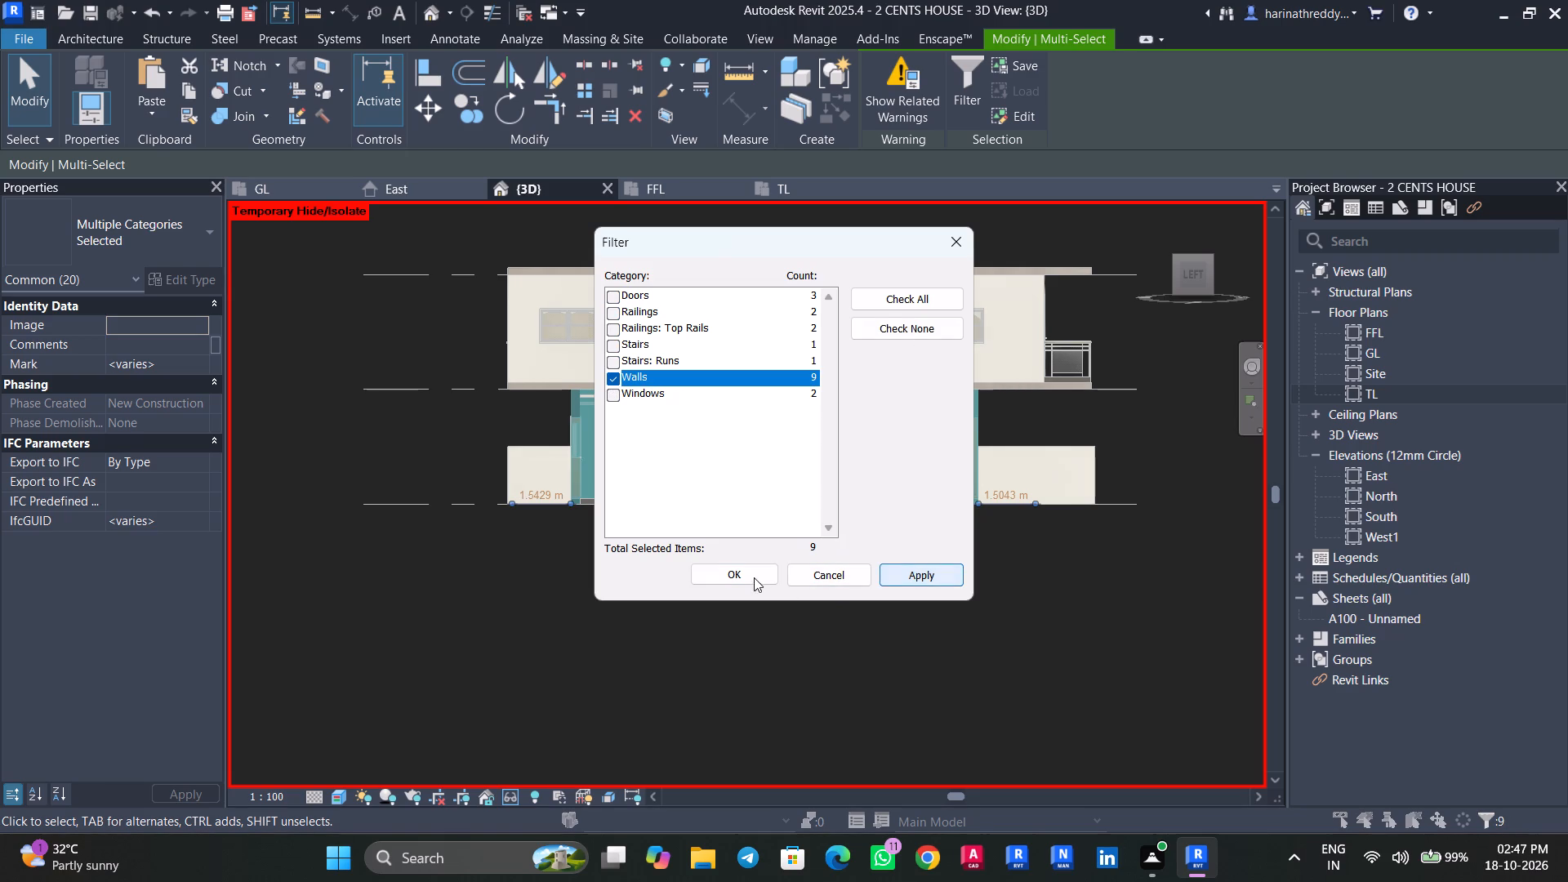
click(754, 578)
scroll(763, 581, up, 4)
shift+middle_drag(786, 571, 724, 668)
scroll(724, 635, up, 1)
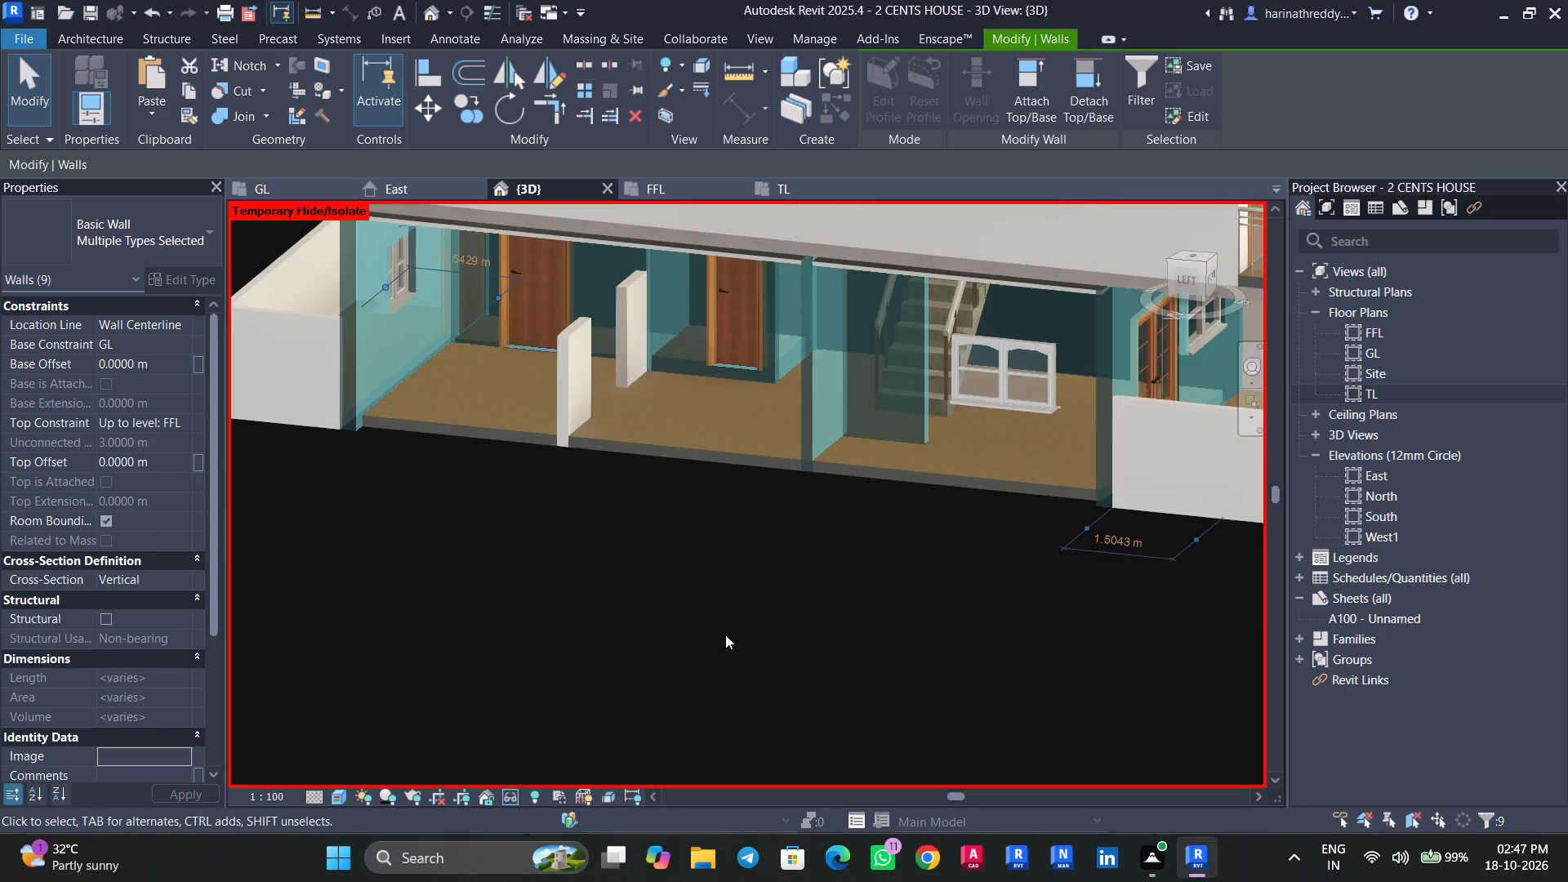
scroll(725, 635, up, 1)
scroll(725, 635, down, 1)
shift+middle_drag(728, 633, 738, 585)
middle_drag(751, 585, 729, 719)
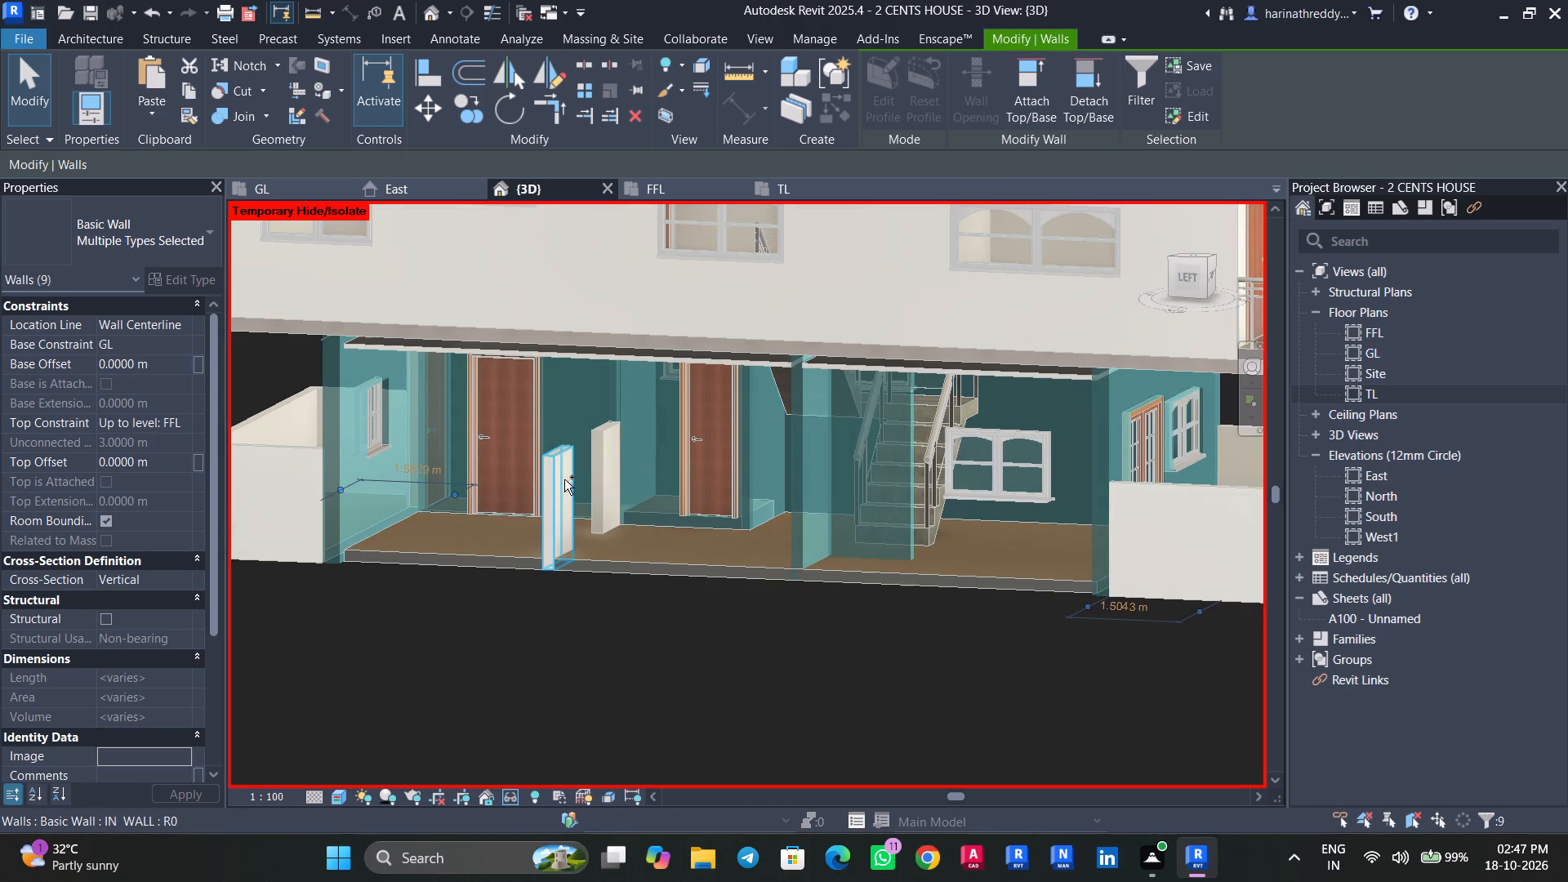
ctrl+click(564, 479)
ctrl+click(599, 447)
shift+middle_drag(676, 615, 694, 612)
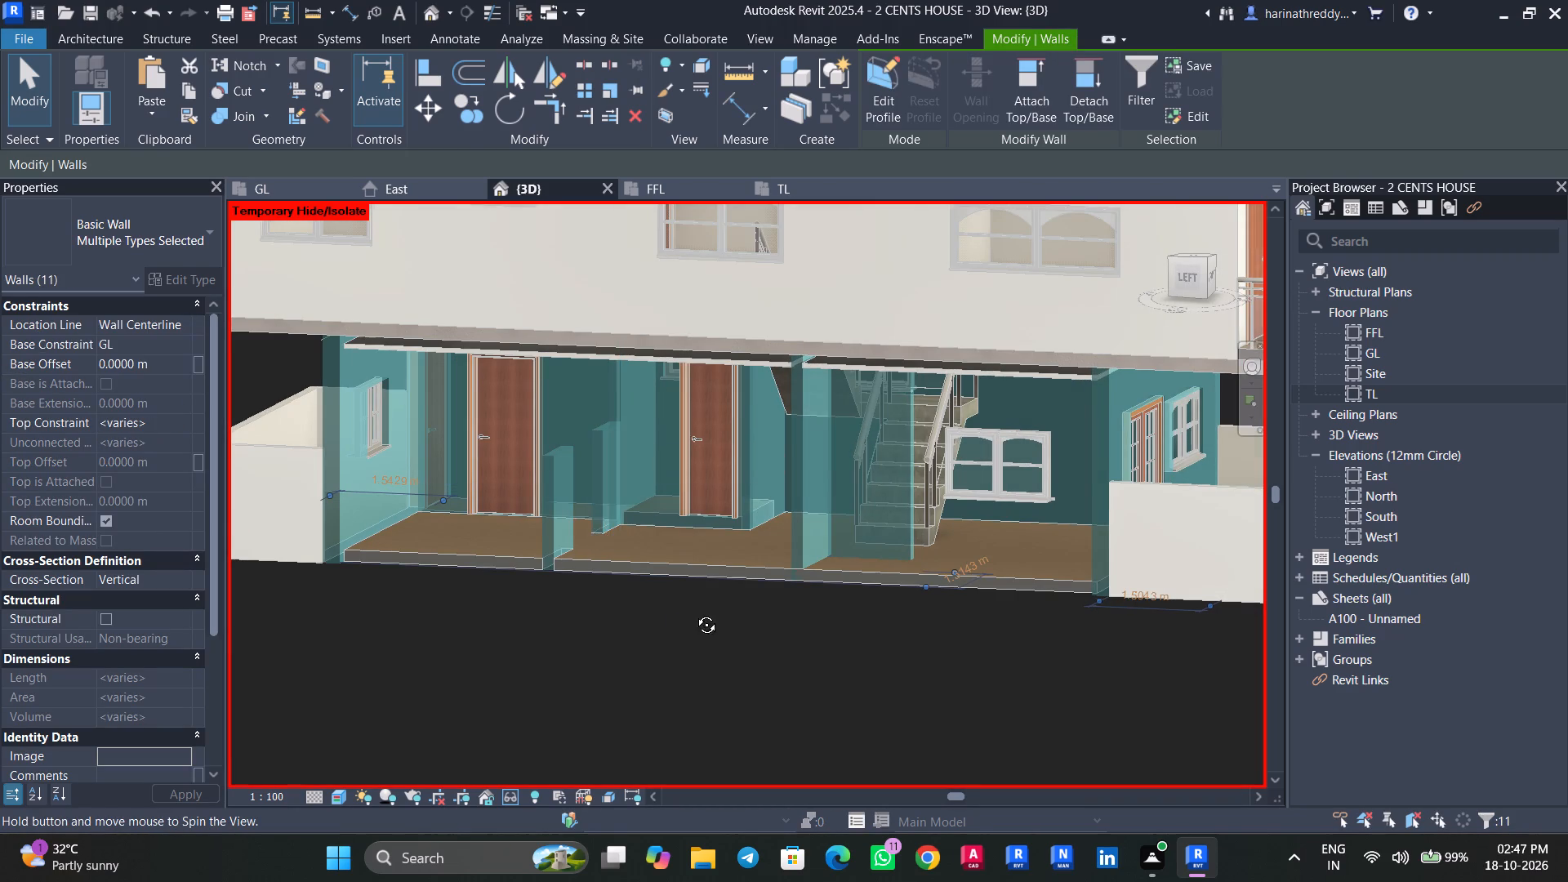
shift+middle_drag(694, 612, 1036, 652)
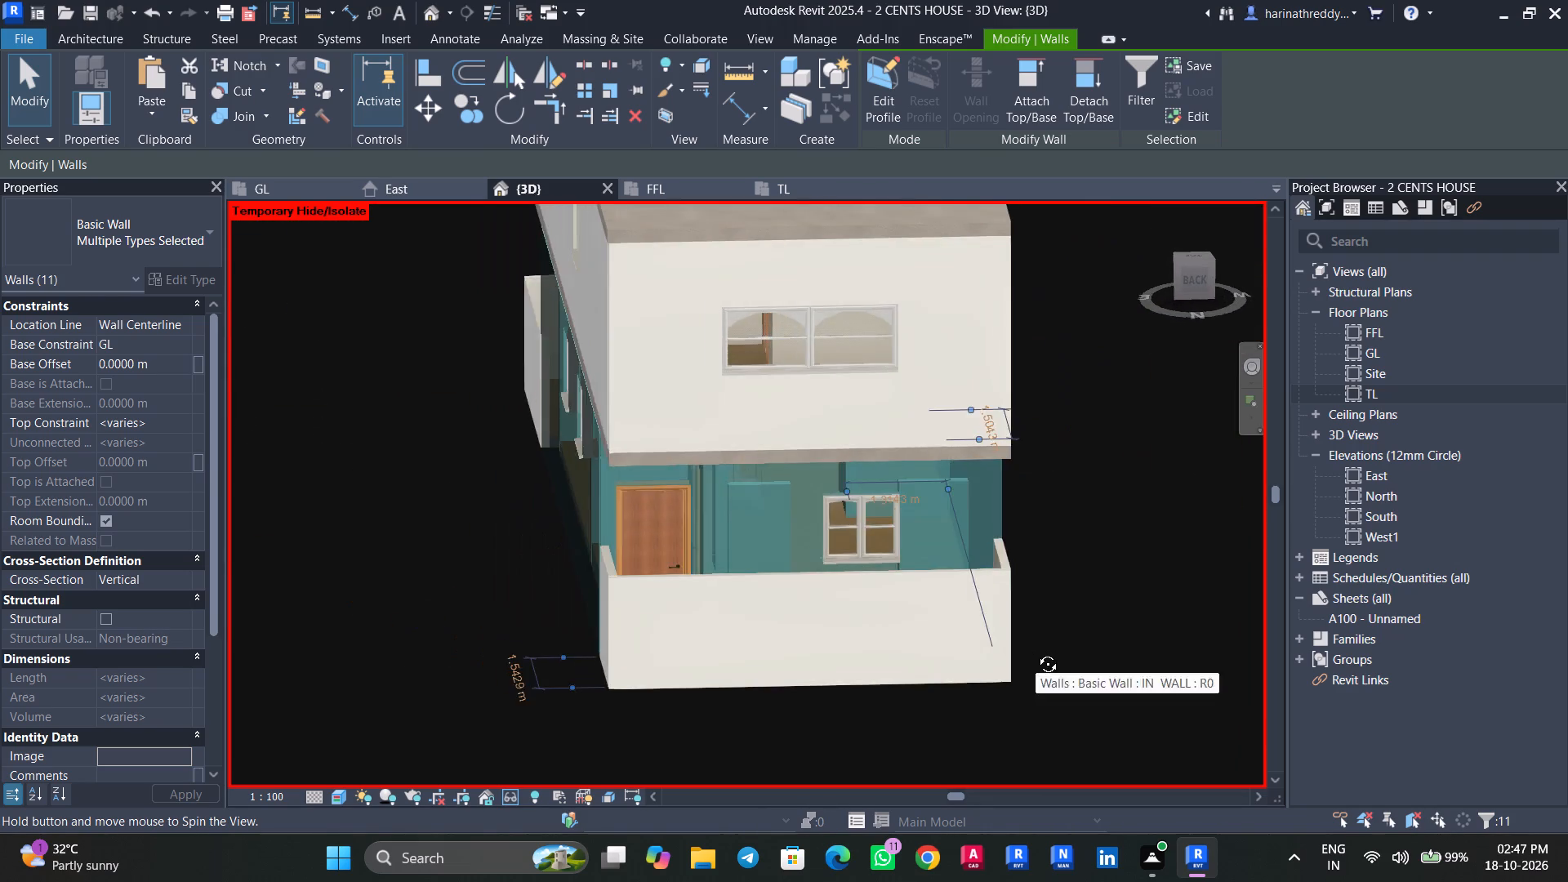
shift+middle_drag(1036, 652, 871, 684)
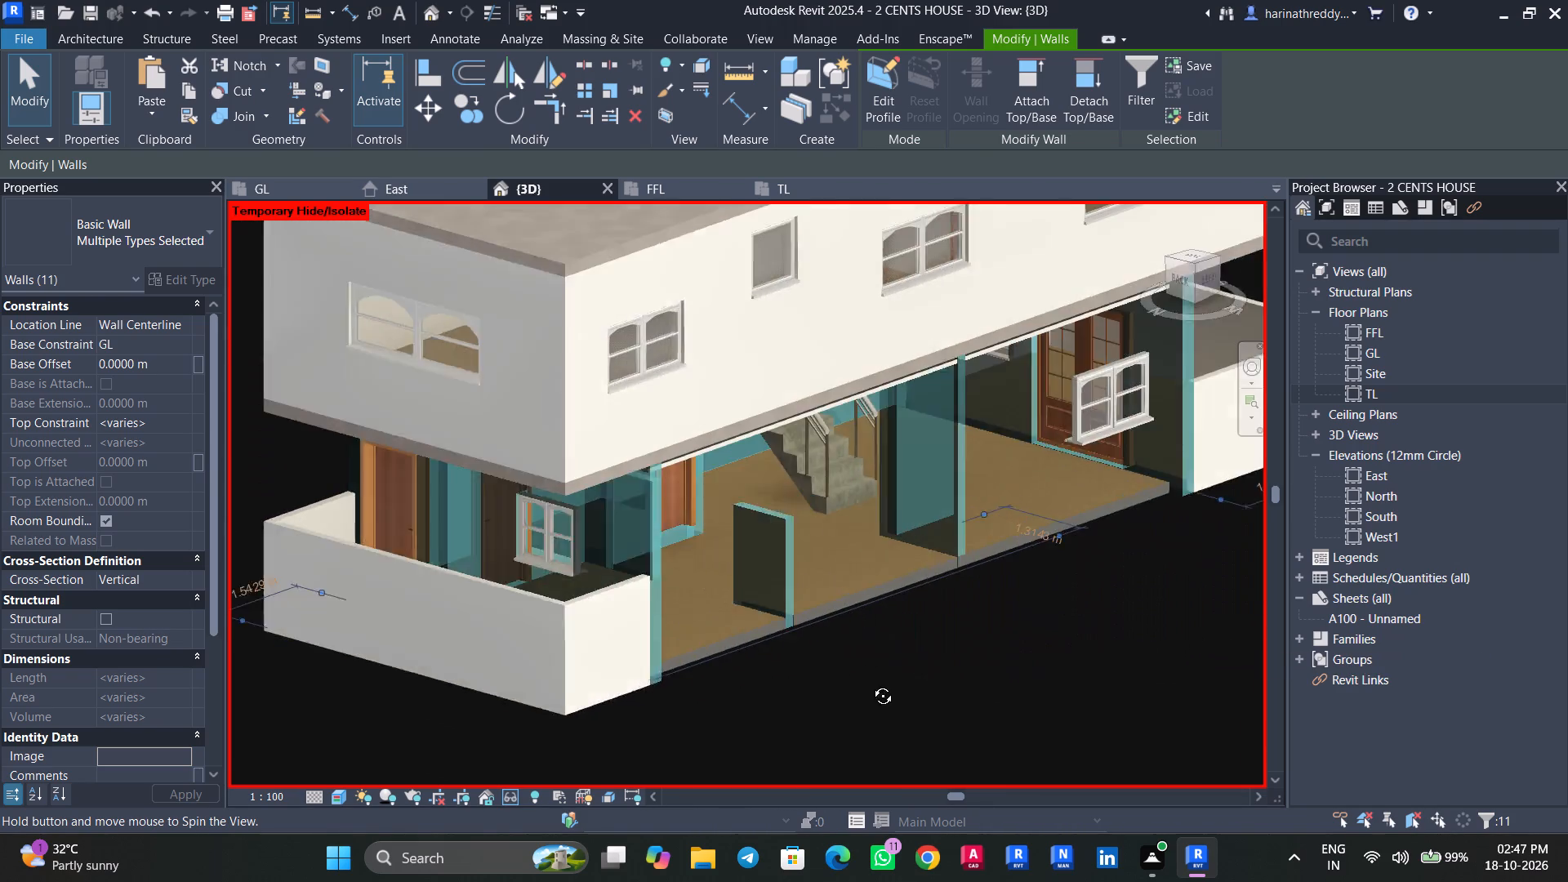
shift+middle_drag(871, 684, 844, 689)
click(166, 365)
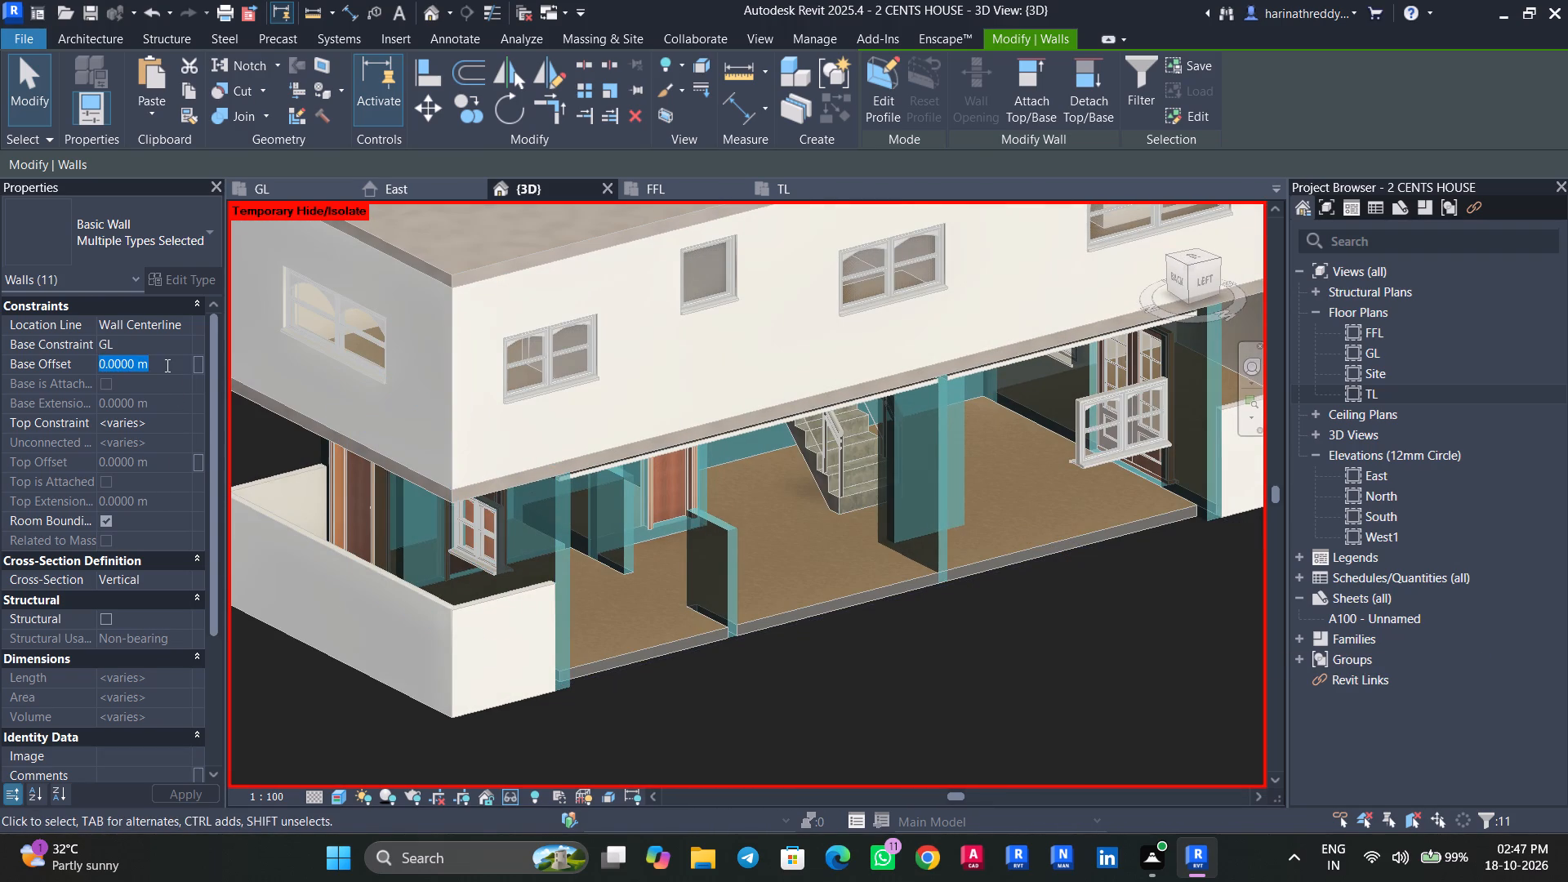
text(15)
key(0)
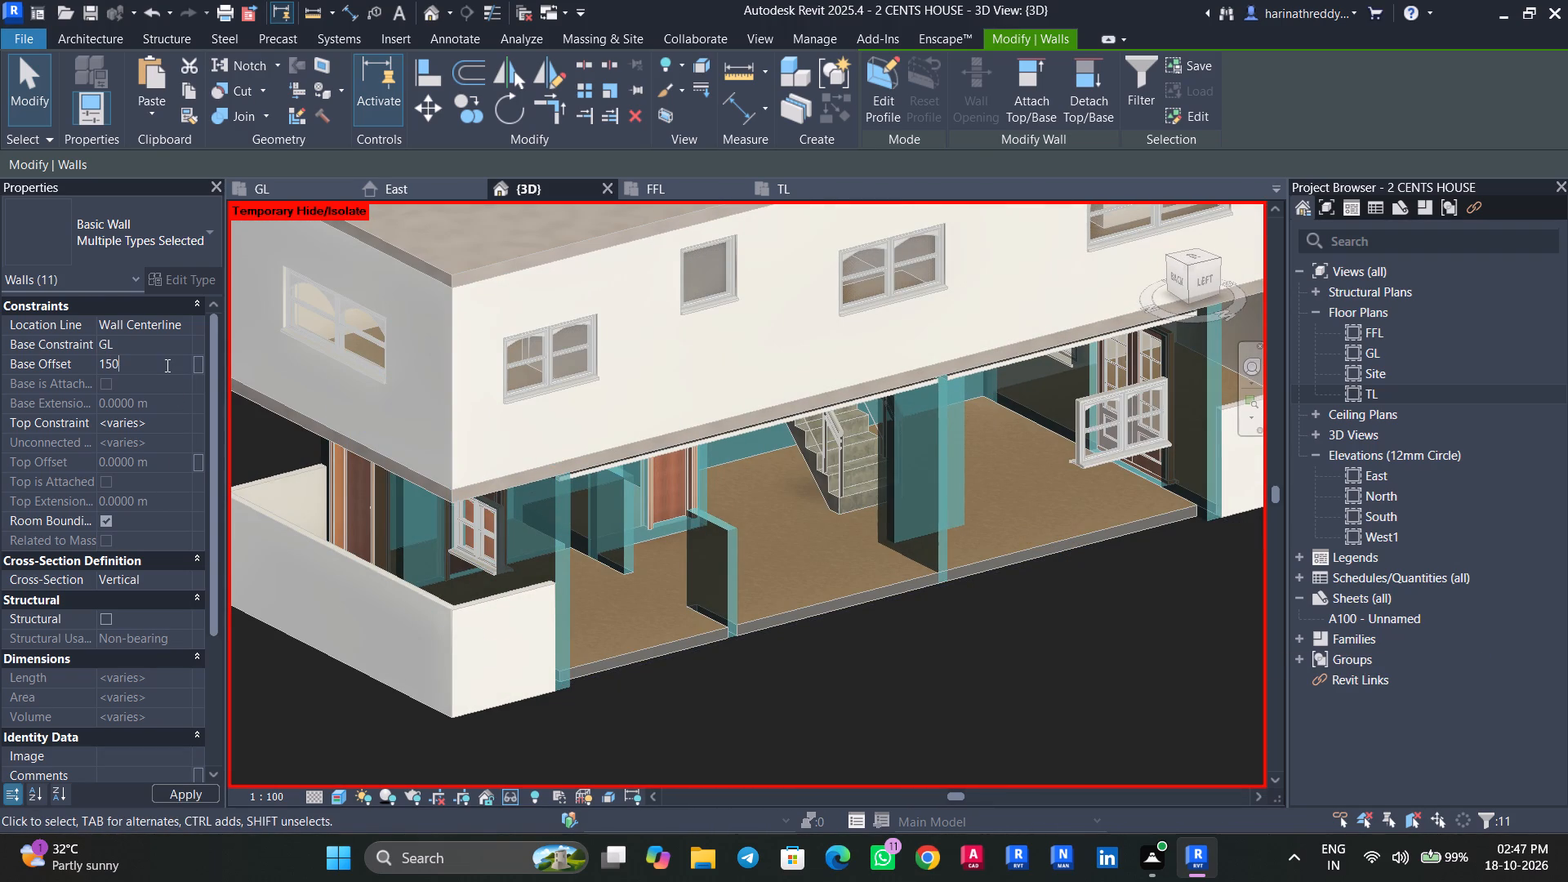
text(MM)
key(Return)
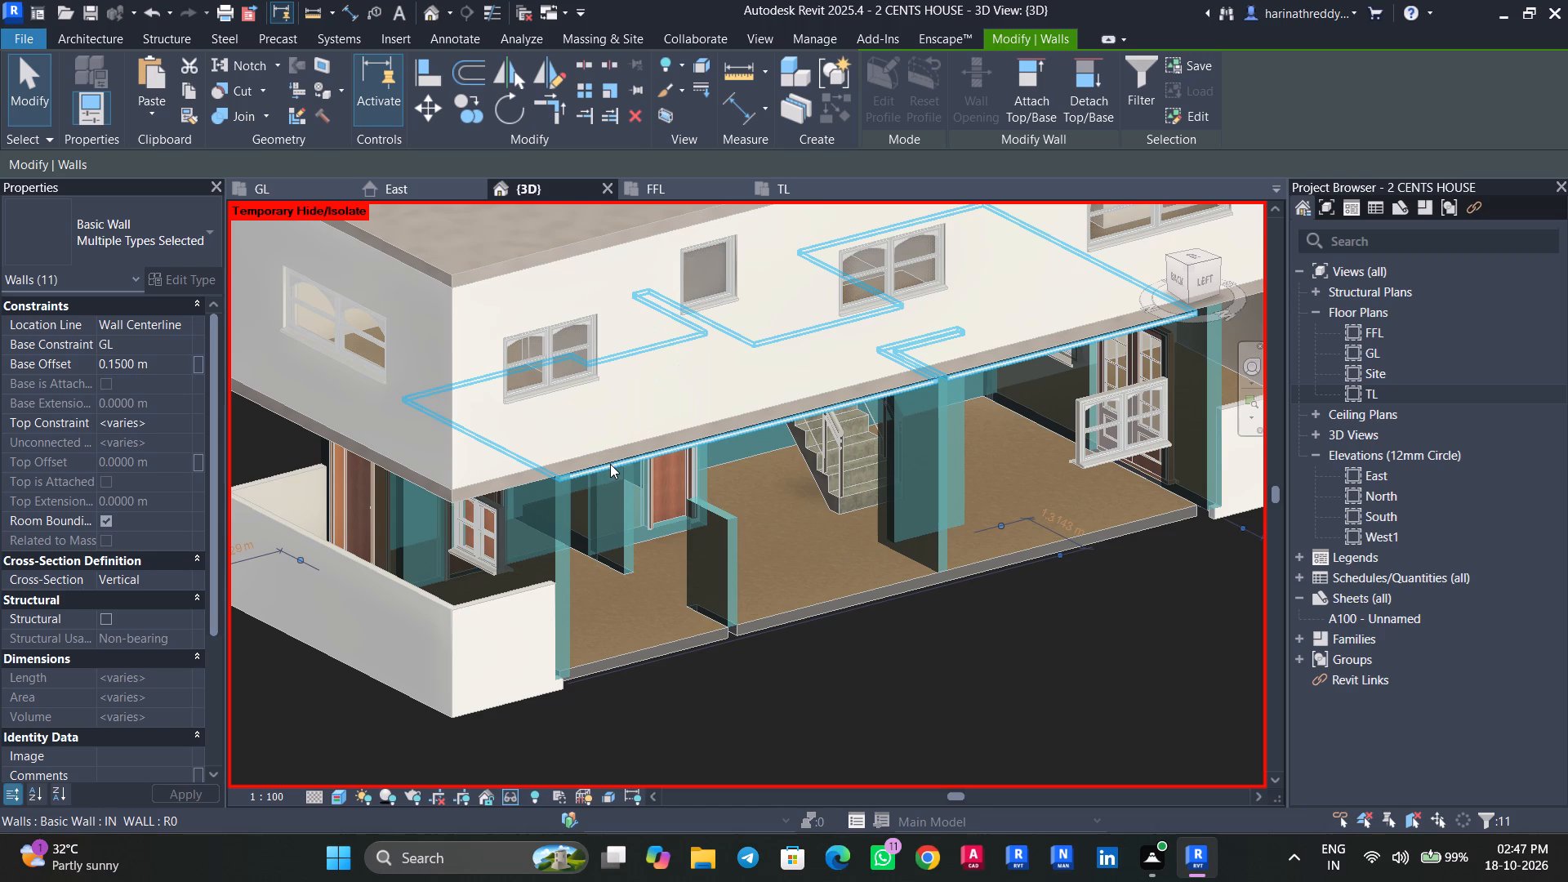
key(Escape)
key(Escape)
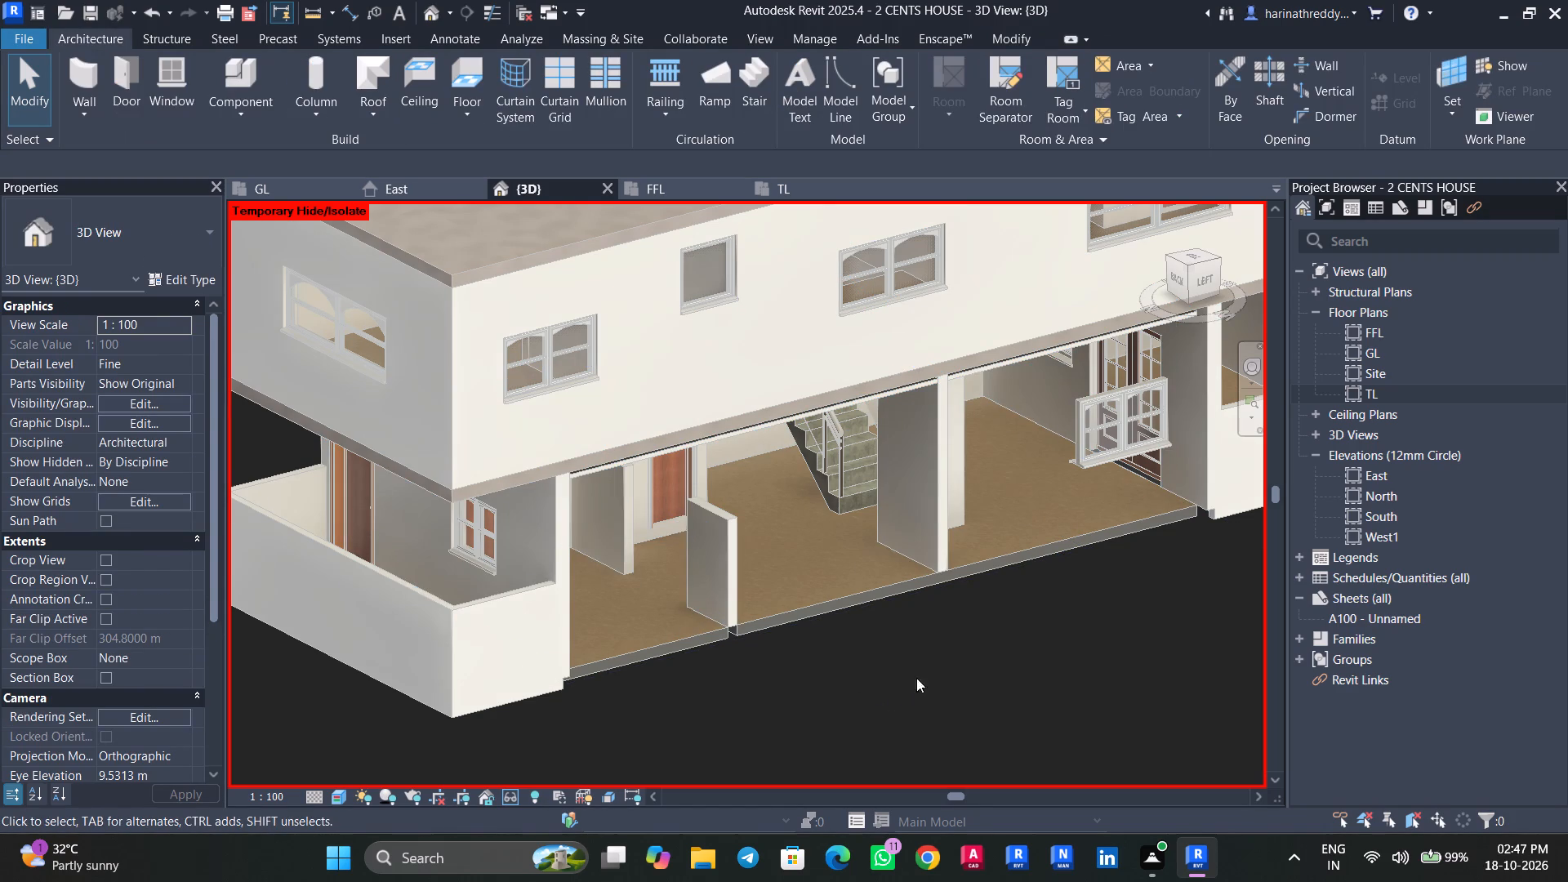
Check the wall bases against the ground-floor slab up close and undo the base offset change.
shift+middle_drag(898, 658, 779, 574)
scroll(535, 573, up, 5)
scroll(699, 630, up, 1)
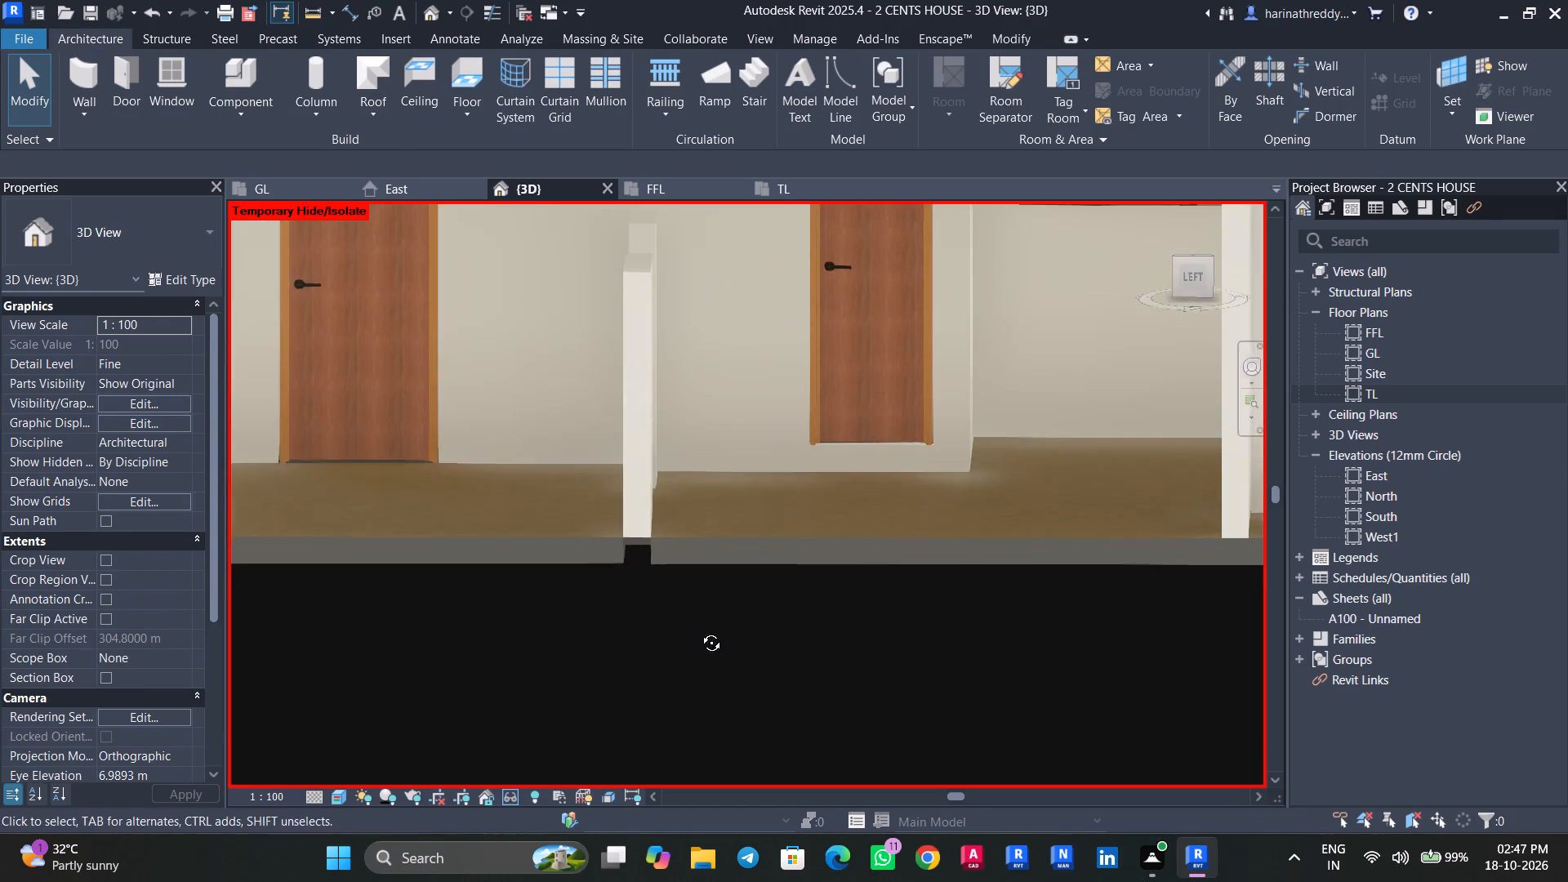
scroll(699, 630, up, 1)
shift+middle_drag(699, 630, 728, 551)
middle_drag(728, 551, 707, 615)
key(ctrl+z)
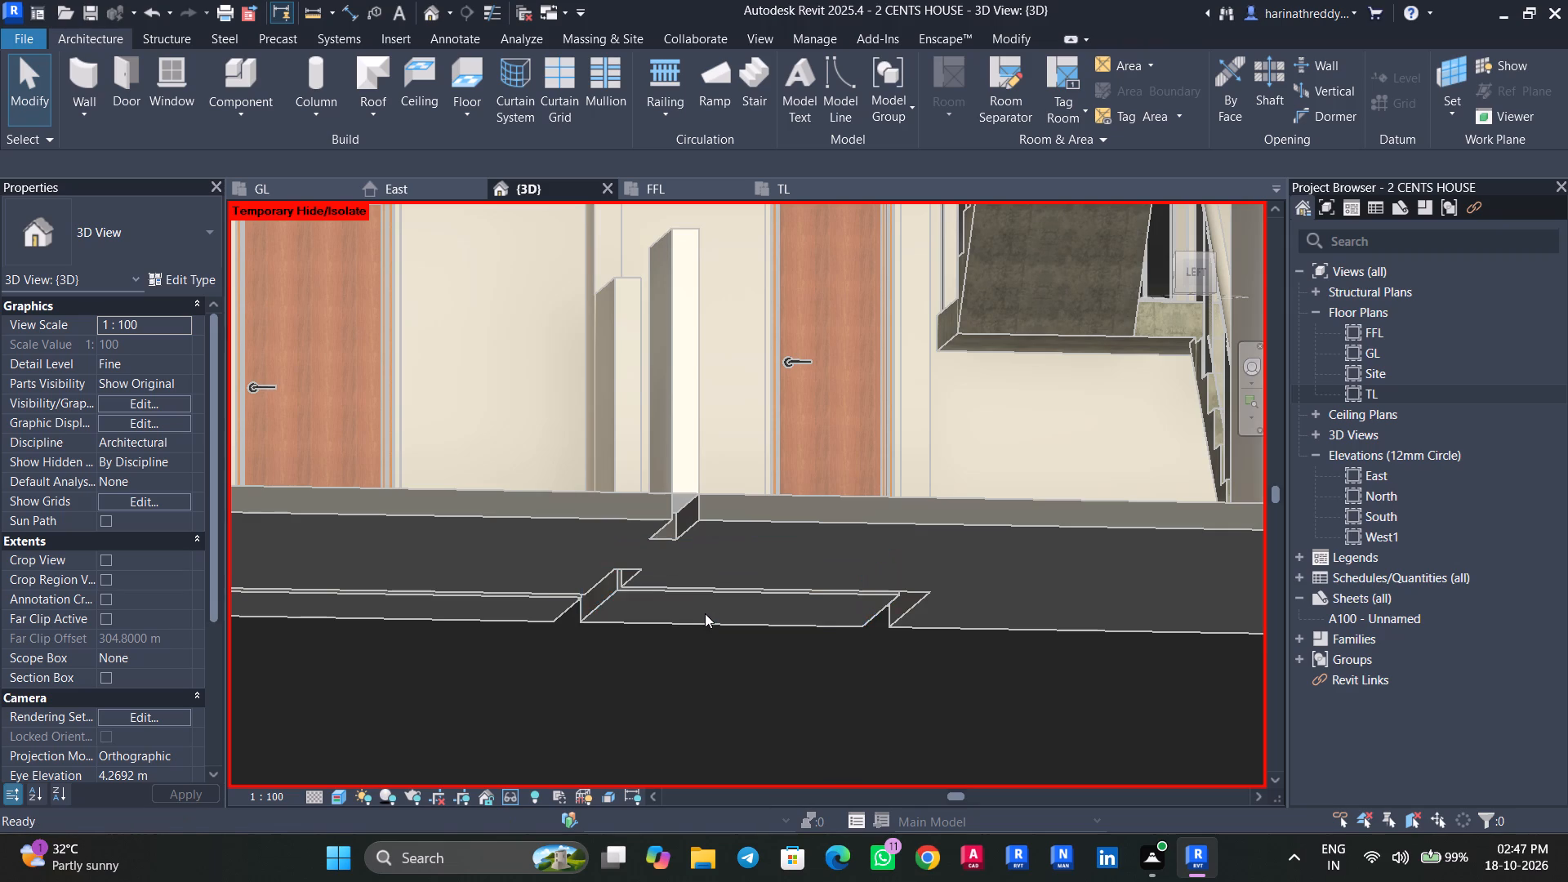
Reset the temporary hide so the ground-floor exterior wall is shown again in the 3D view.
shift+middle_drag(764, 560, 719, 708)
scroll(688, 670, down, 8)
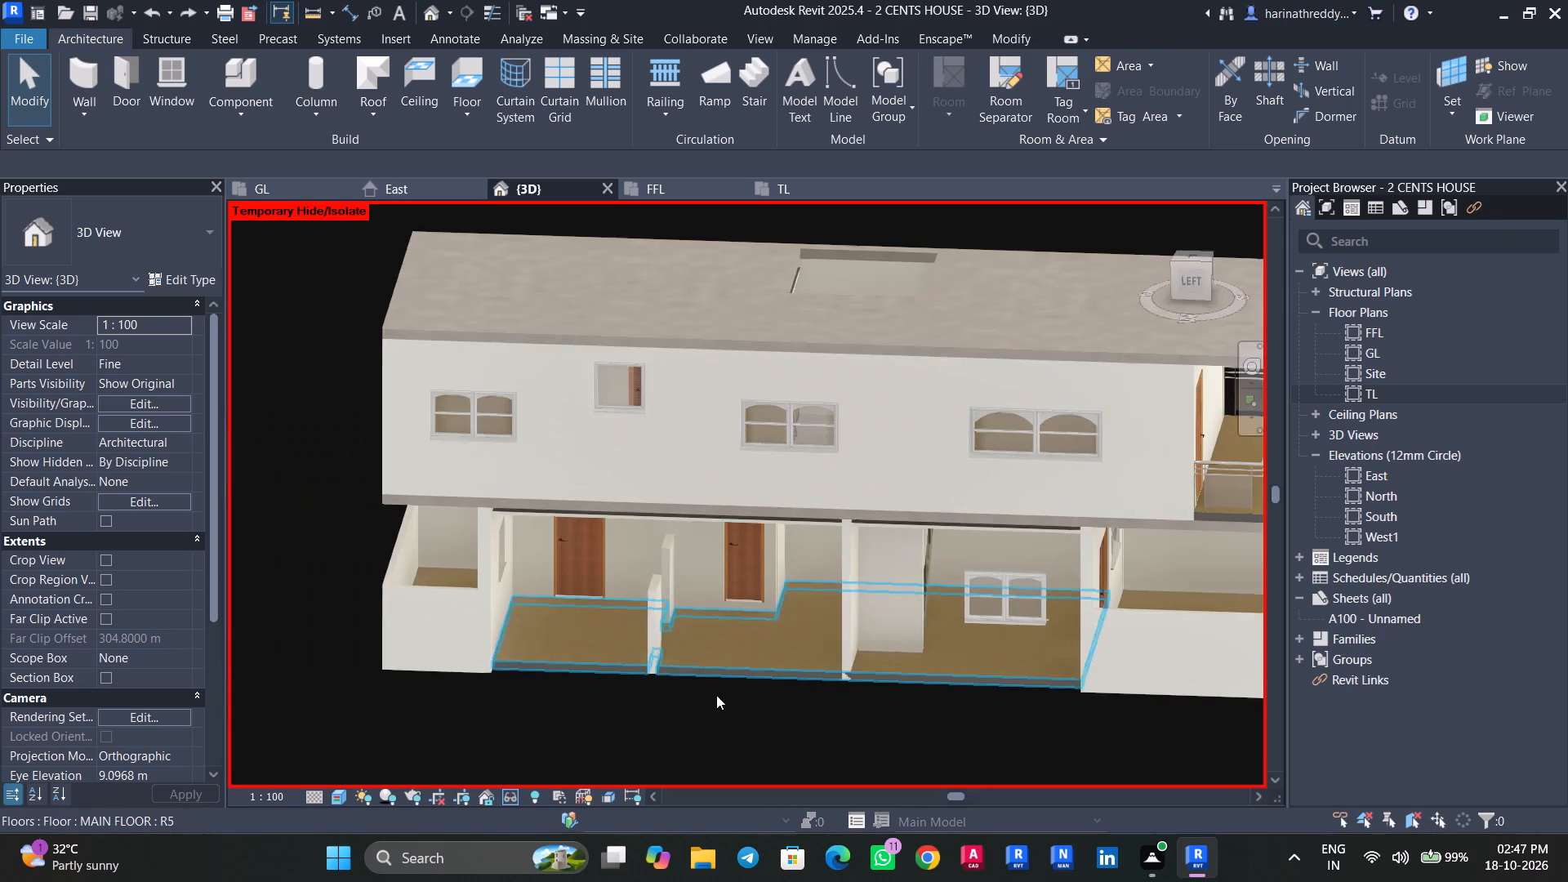
shift+middle_drag(714, 695, 644, 723)
key(h)
key(r)
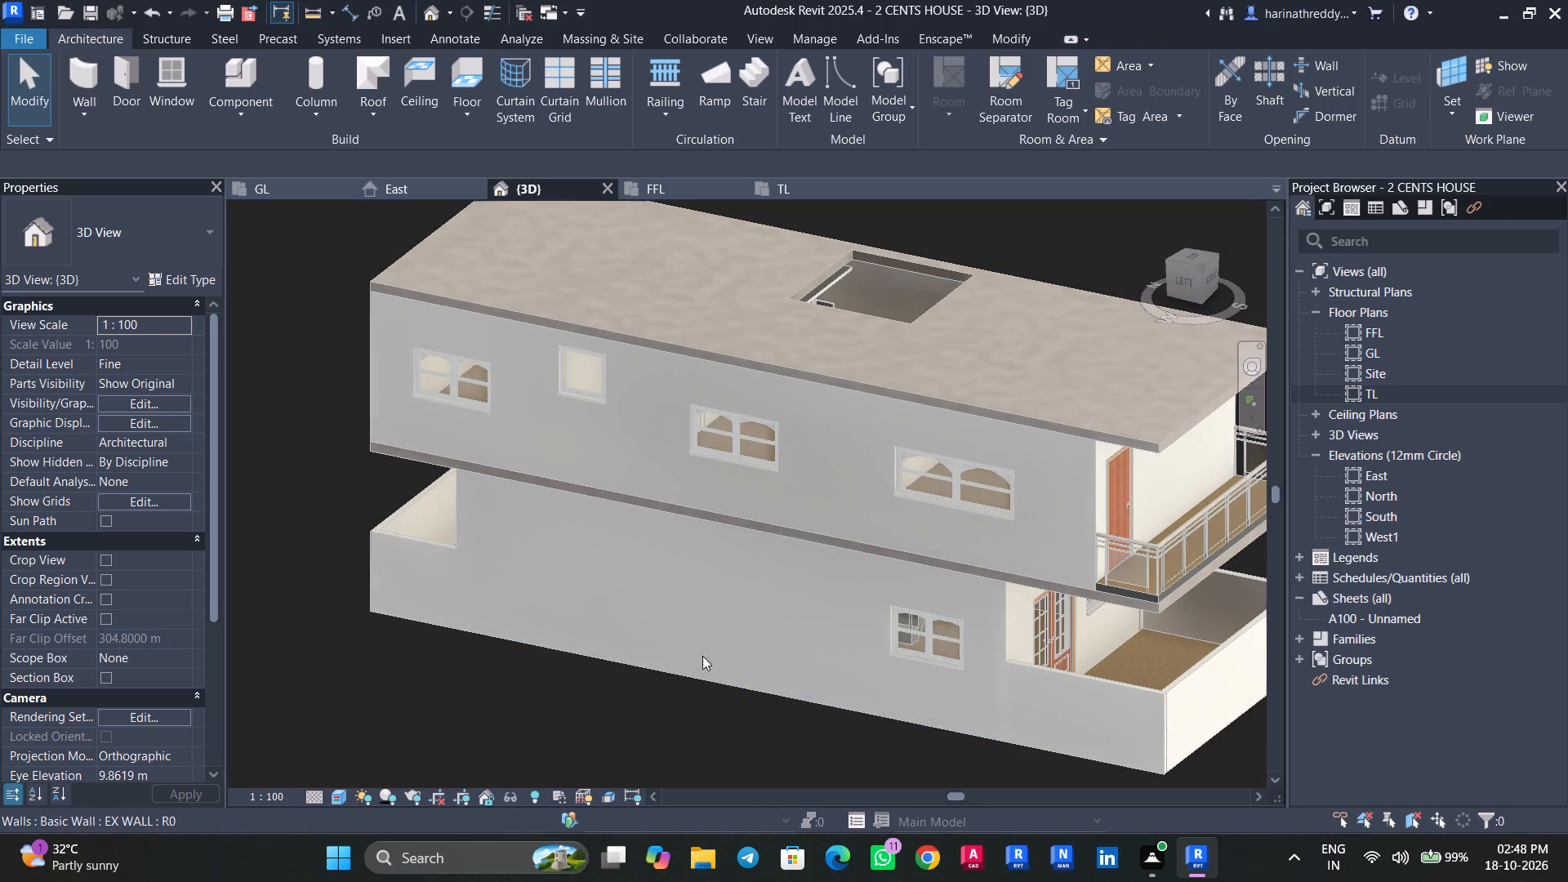
shift+middle_drag(878, 628, 806, 695)
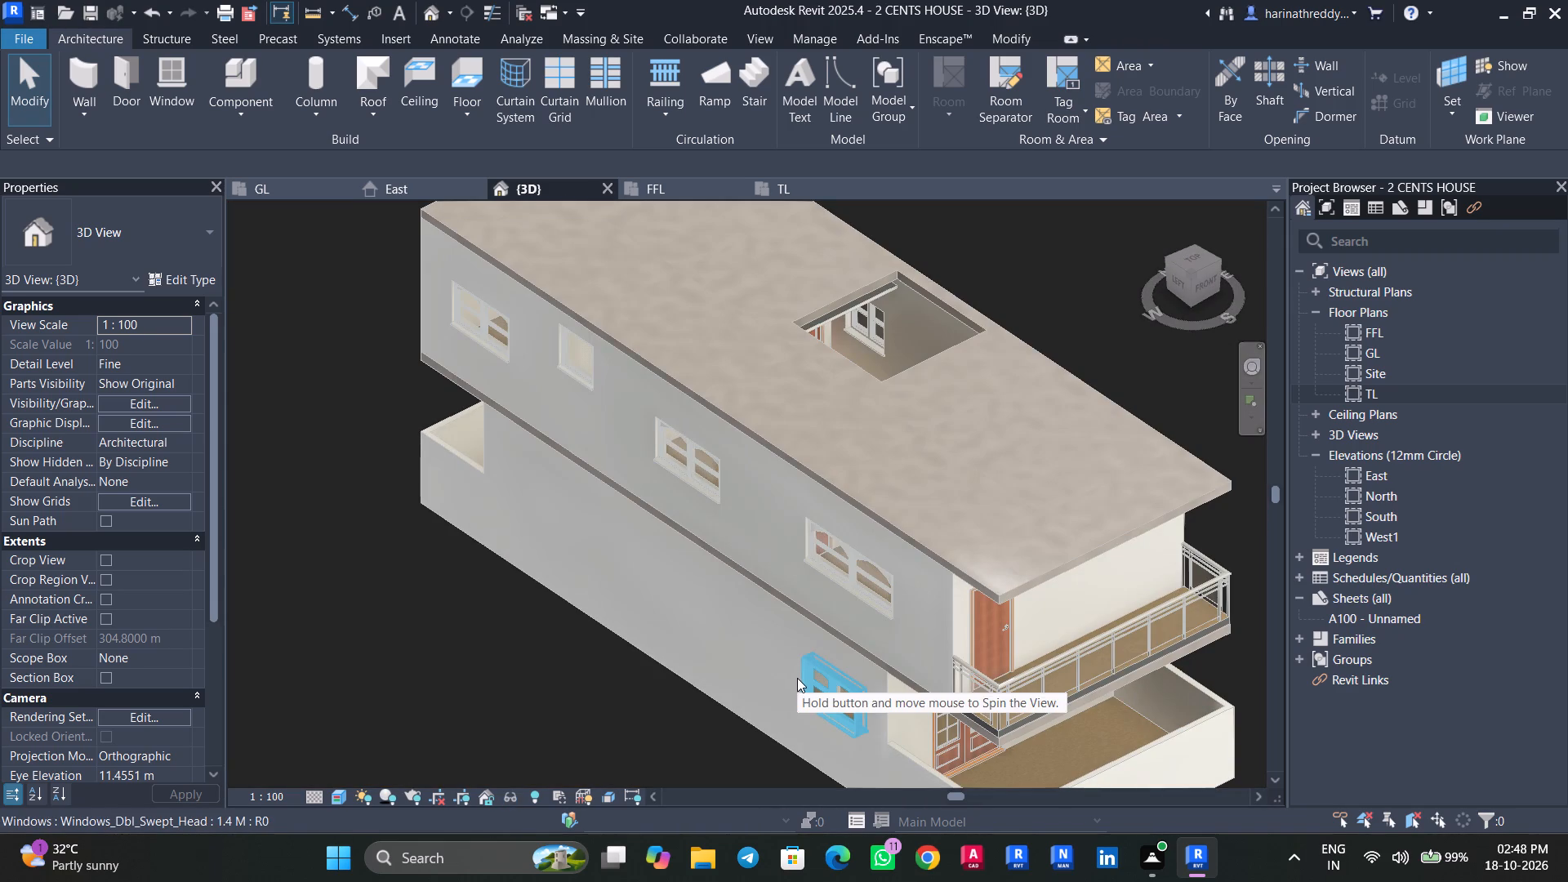
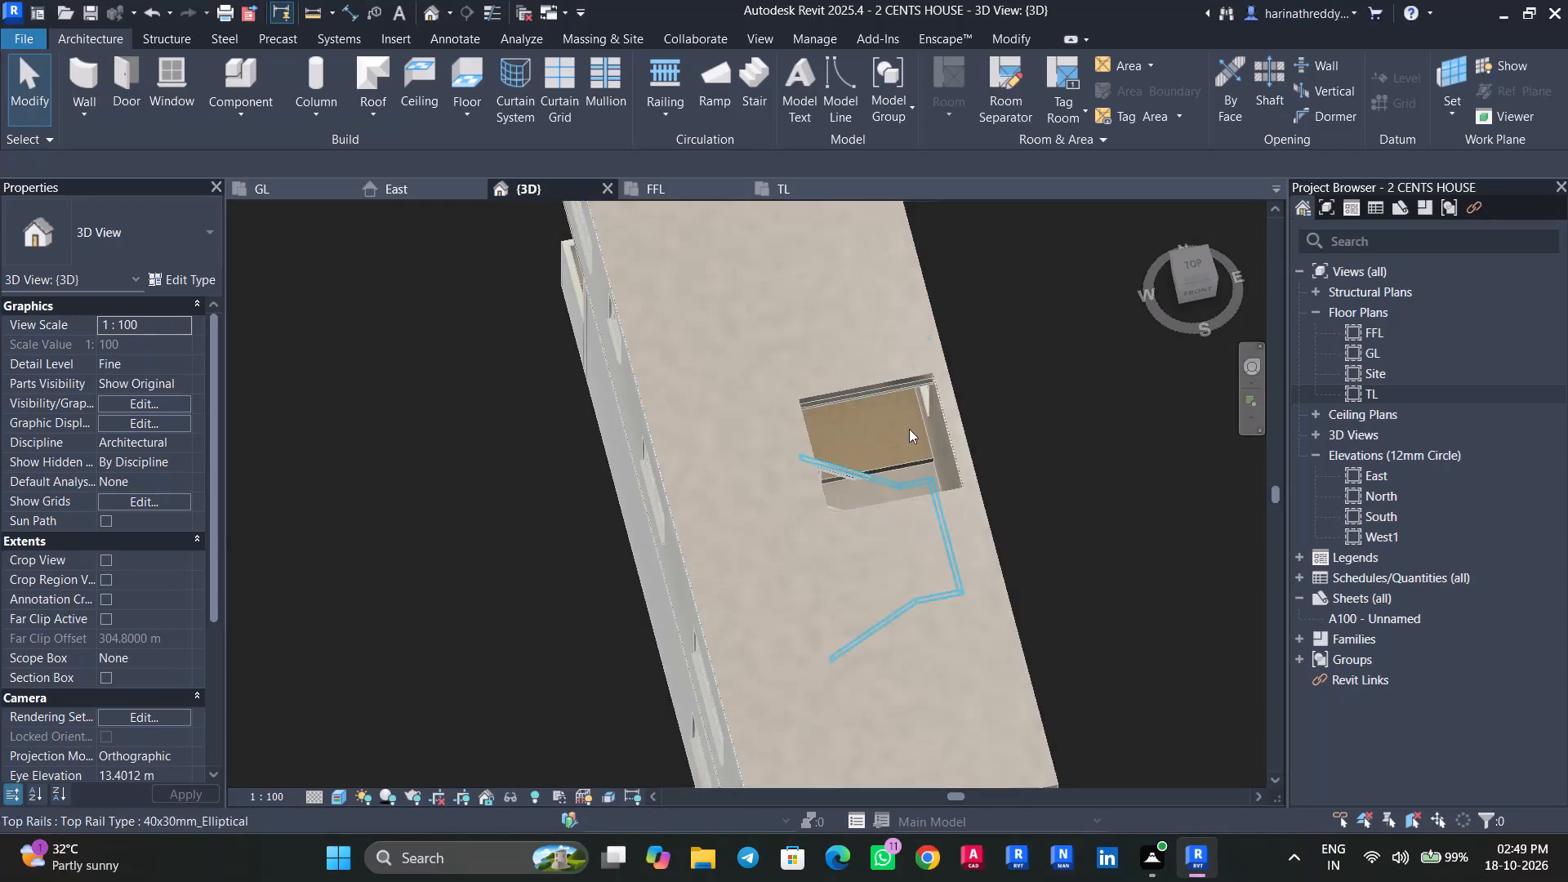
Extend the staircase shaft opening downward from the roof slab to a base offset of about -3.10 m from level TL.
shift+middle_drag(879, 516, 902, 573)
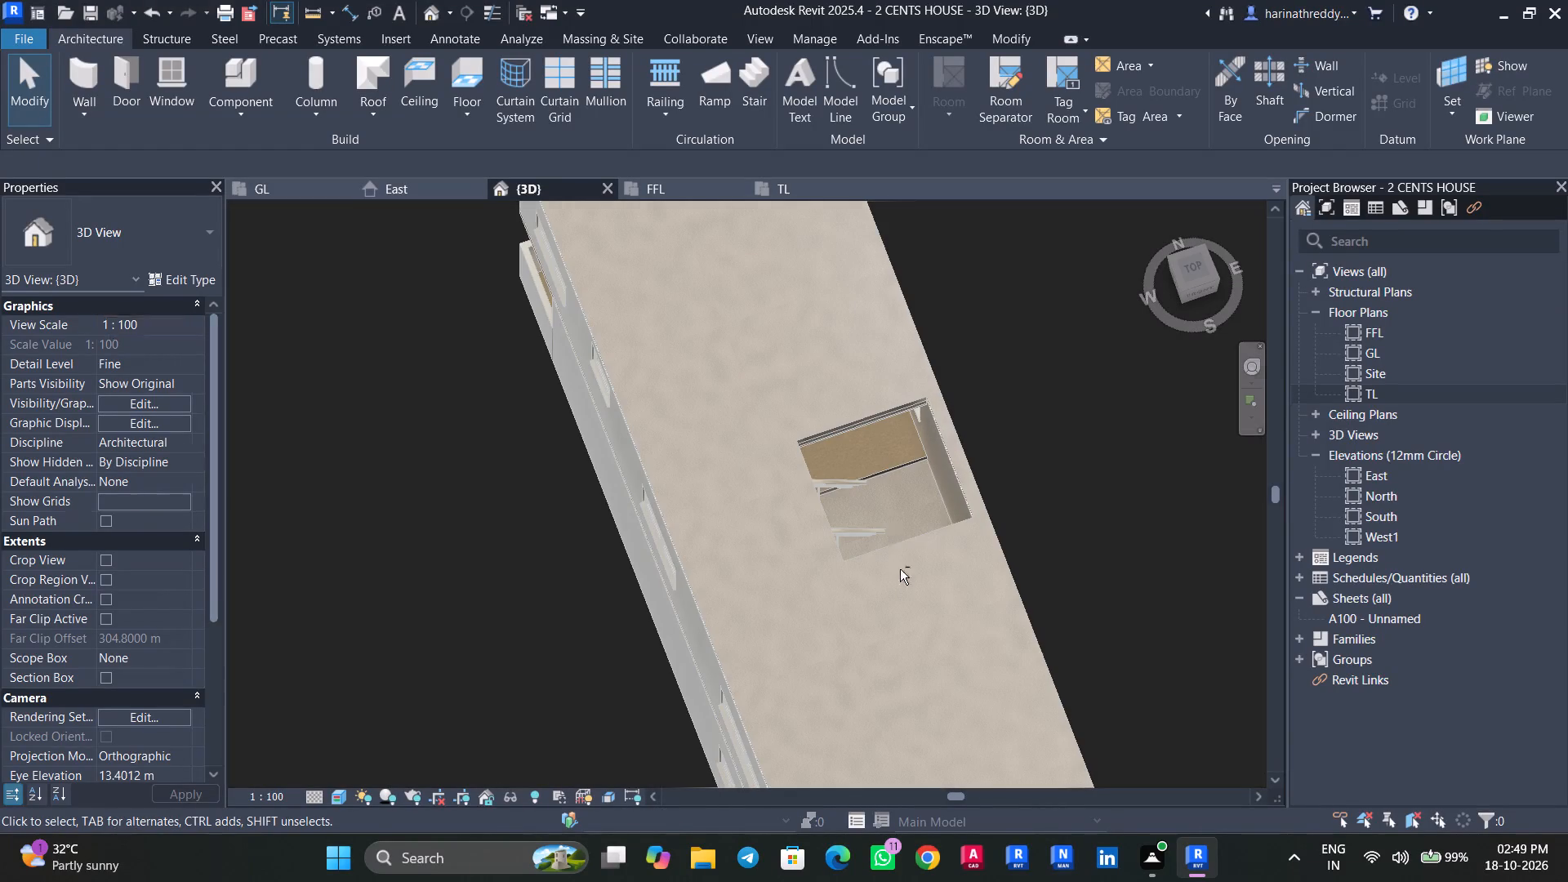
scroll(892, 468, up, 2)
shift+middle_drag(900, 520, 939, 605)
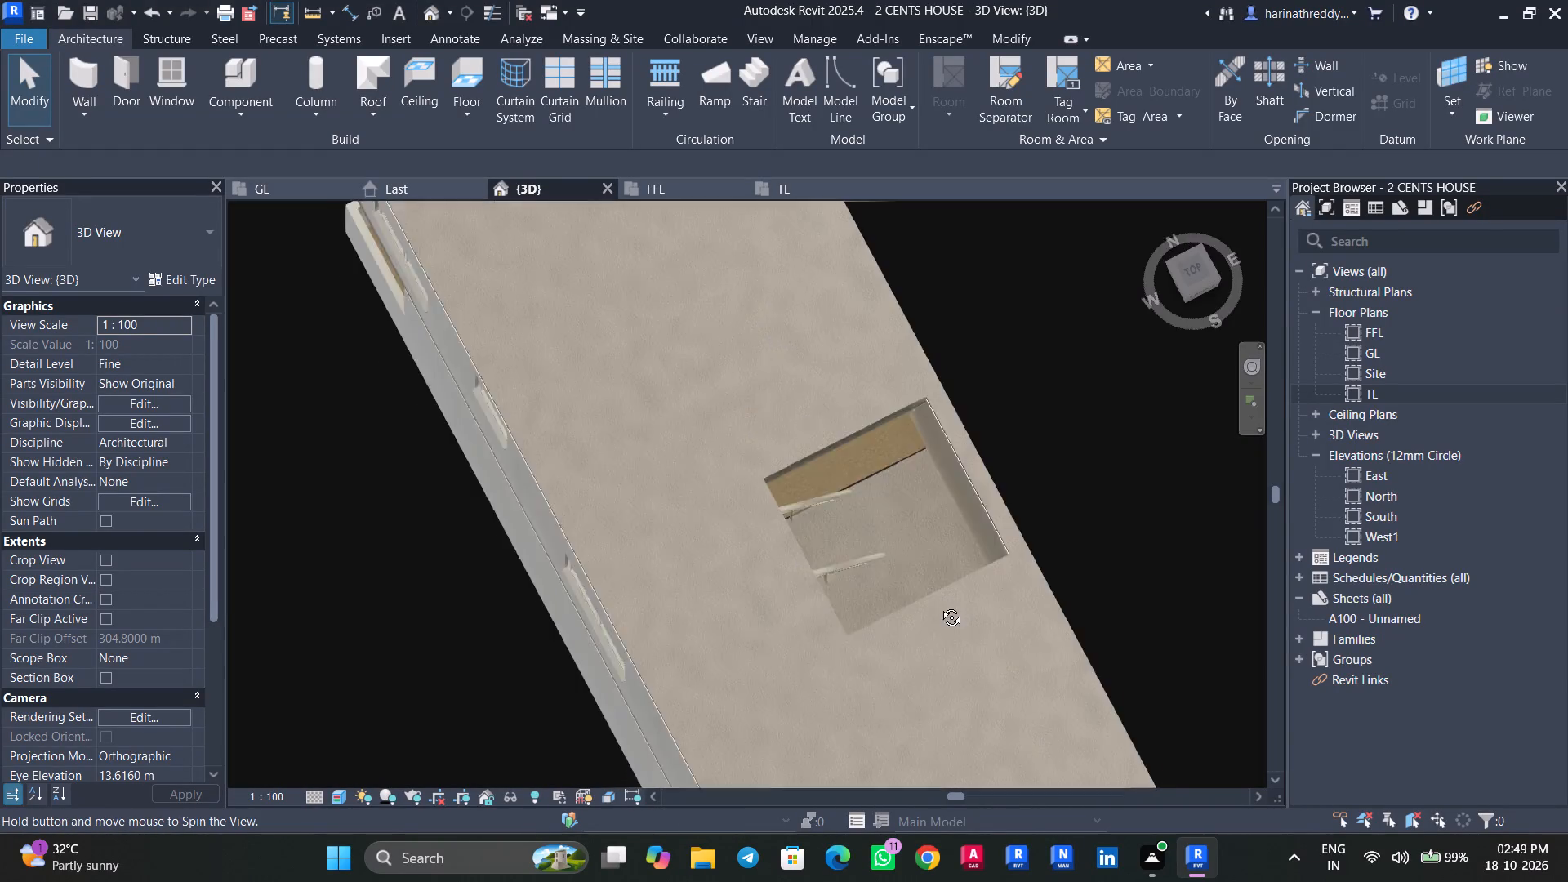
shift+middle_drag(939, 605, 716, 531)
click(777, 473)
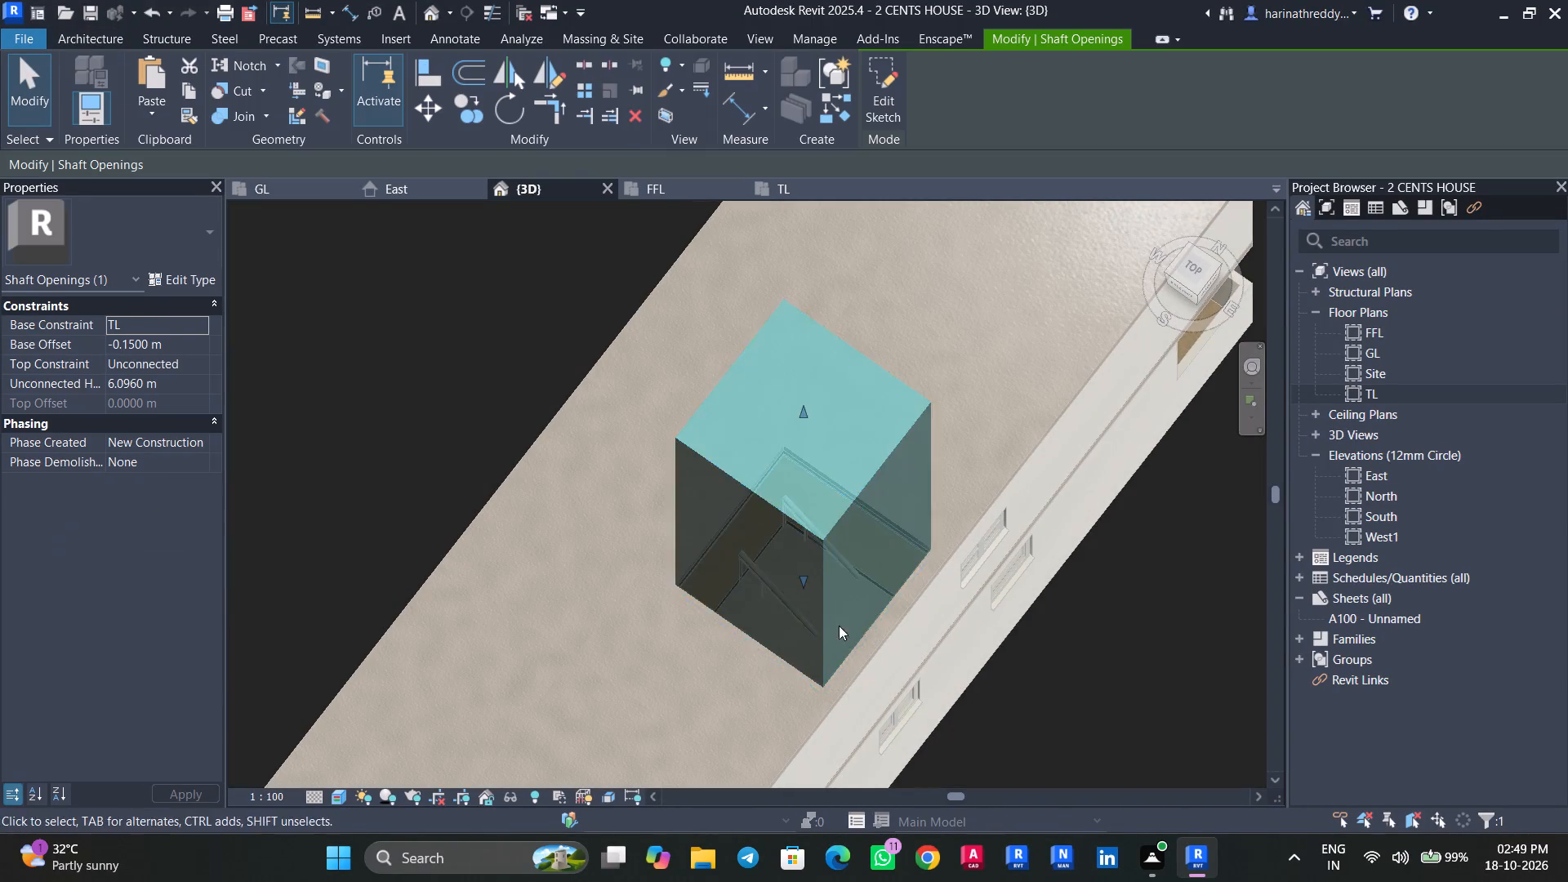
shift+middle_drag(841, 626, 716, 367)
shift+middle_drag(923, 633, 870, 495)
middle_drag(885, 497, 867, 263)
drag(786, 504, 800, 614)
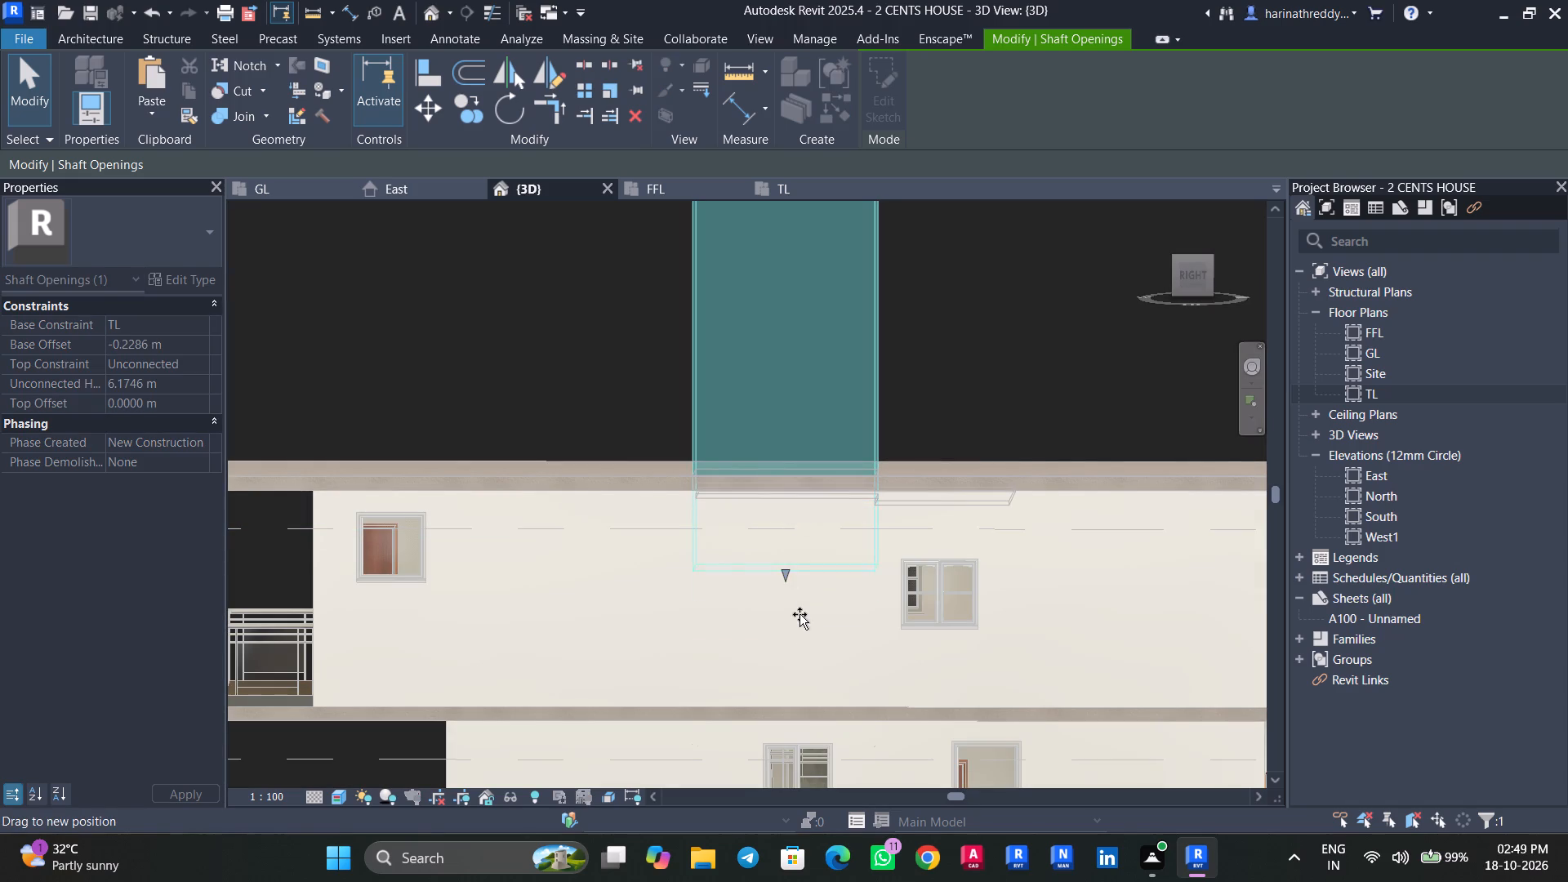
drag(800, 614, 788, 725)
shift+middle_drag(850, 583, 1002, 835)
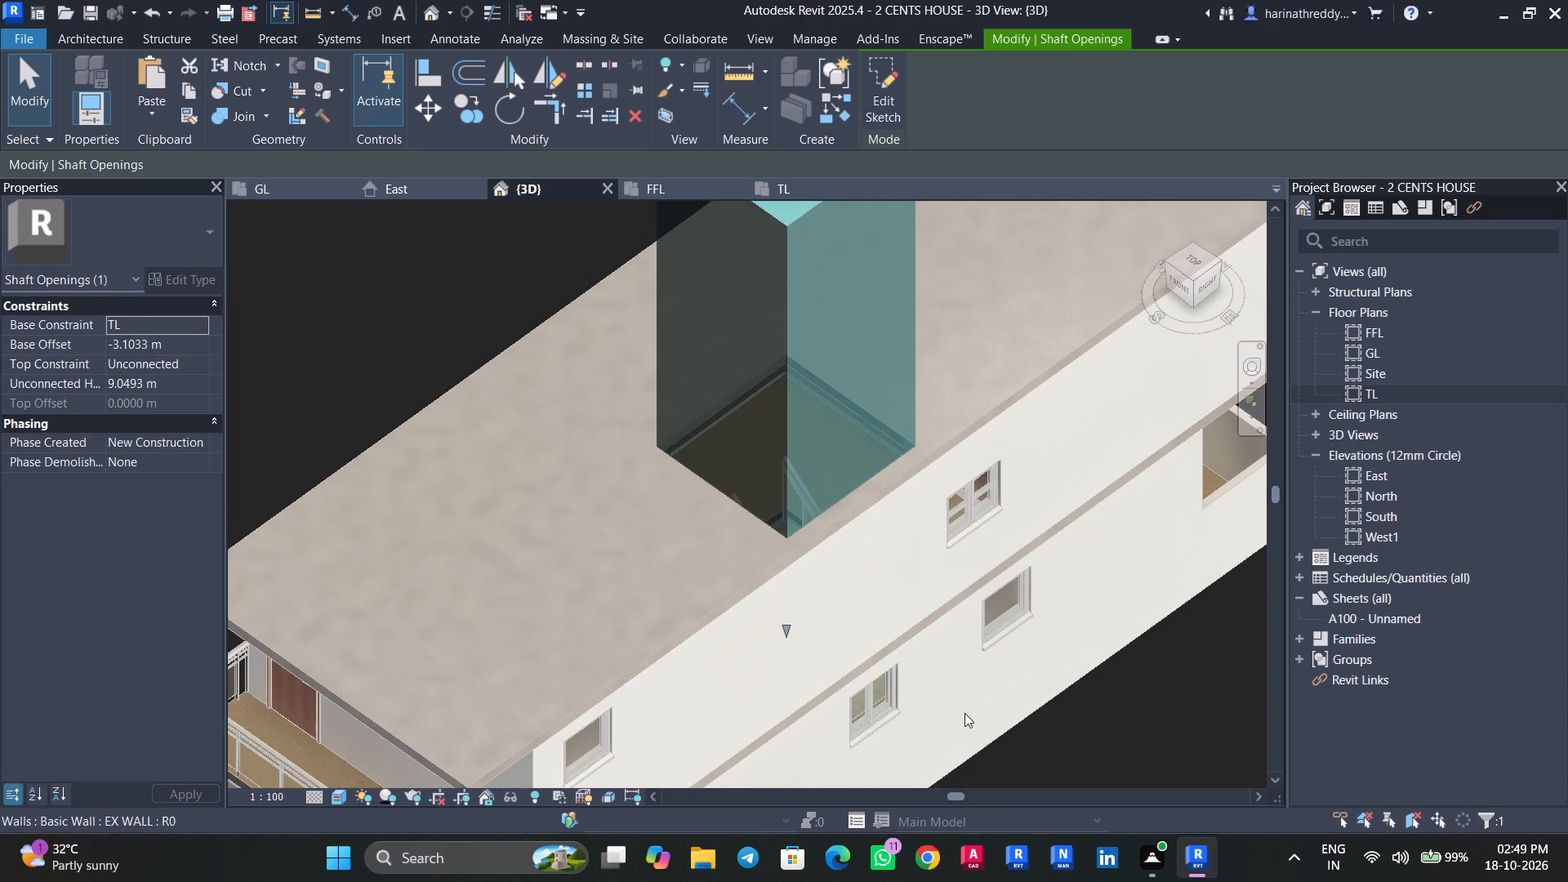
key(Escape)
key(Escape)
Copy the ground-floor stair and paste it aligned to level FFL for the upper storey.
shift+middle_drag(948, 687, 1068, 881)
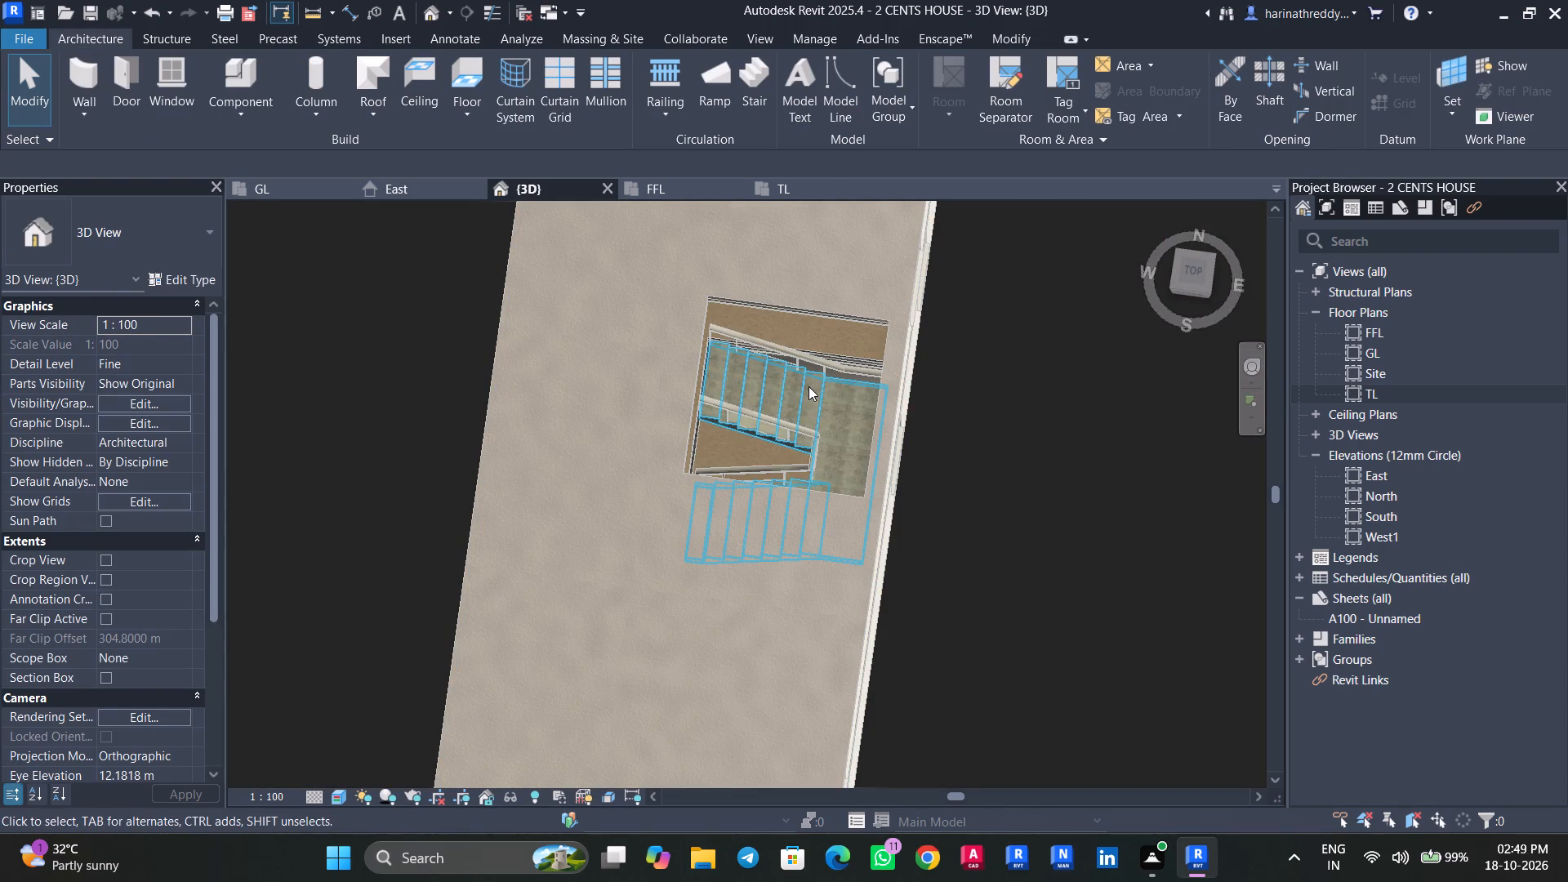
click(808, 386)
double_click(193, 94)
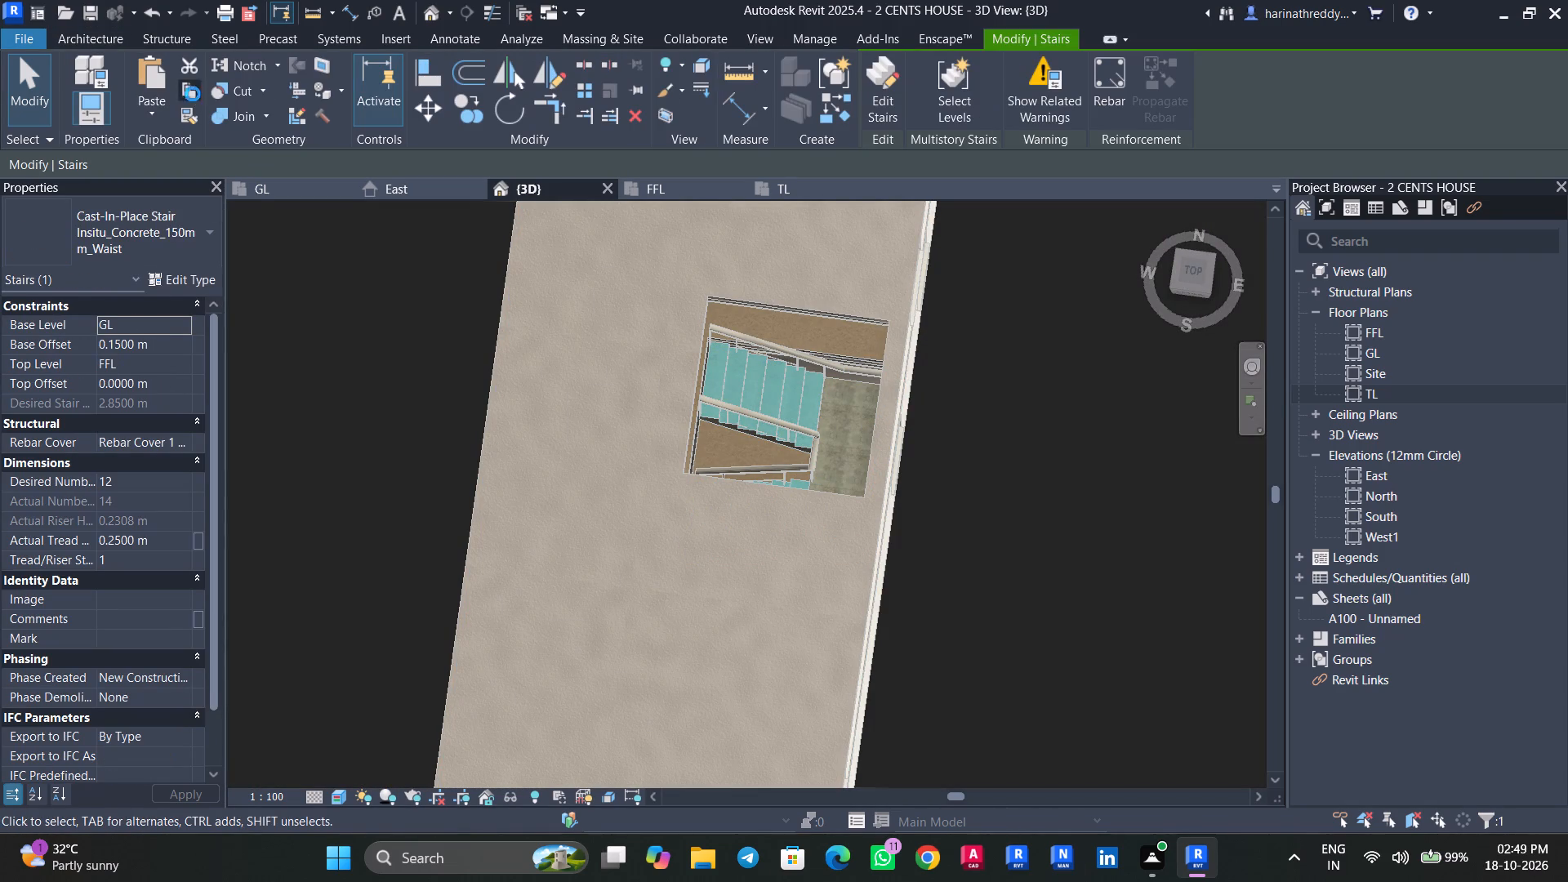
click(148, 122)
click(212, 191)
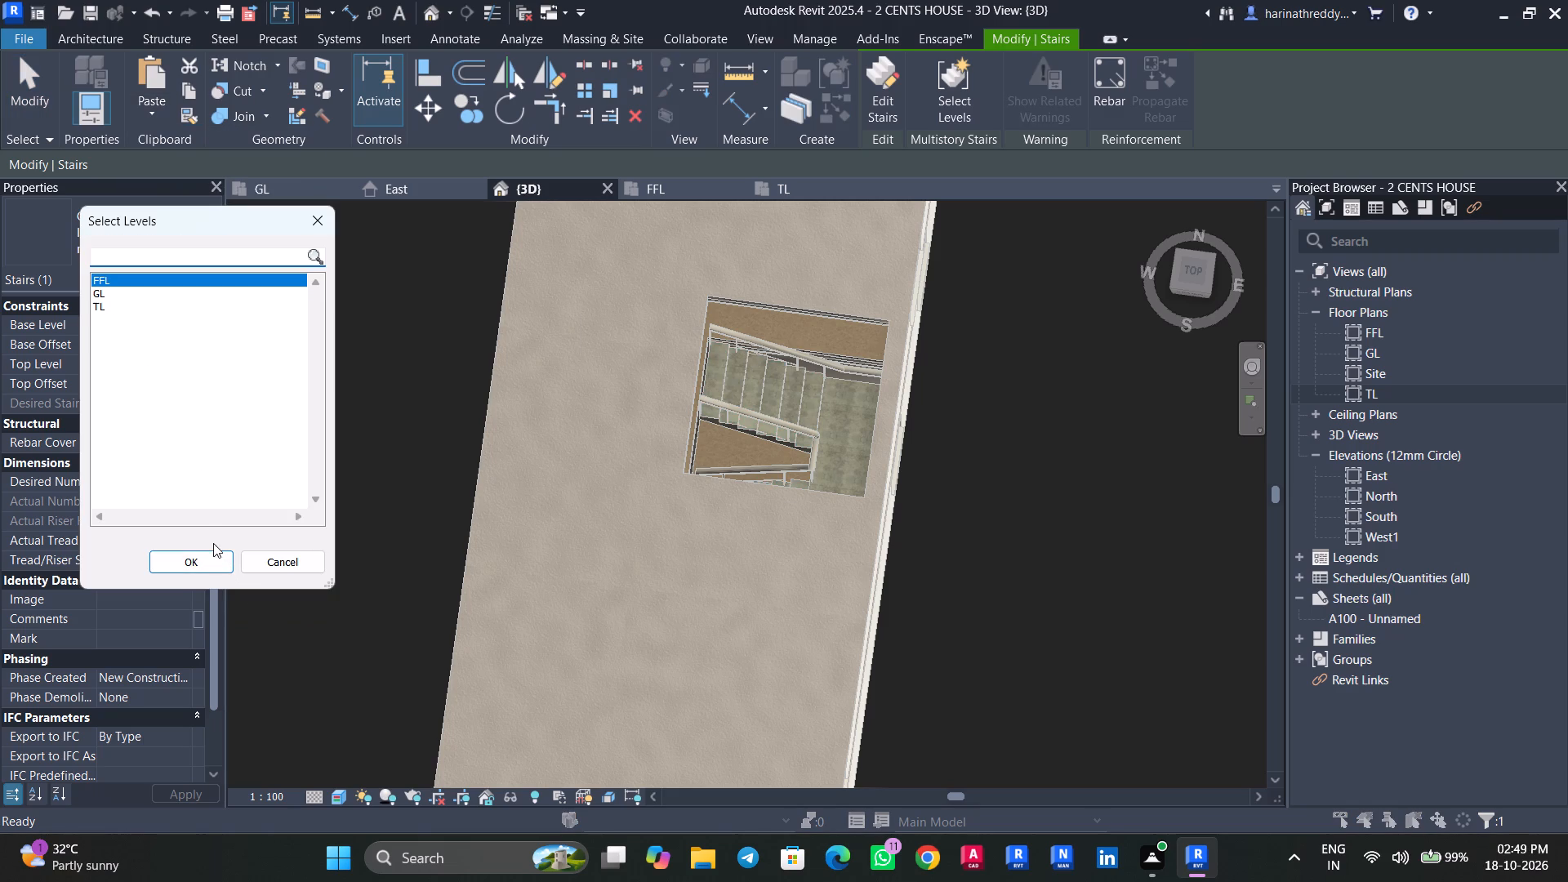
click(212, 563)
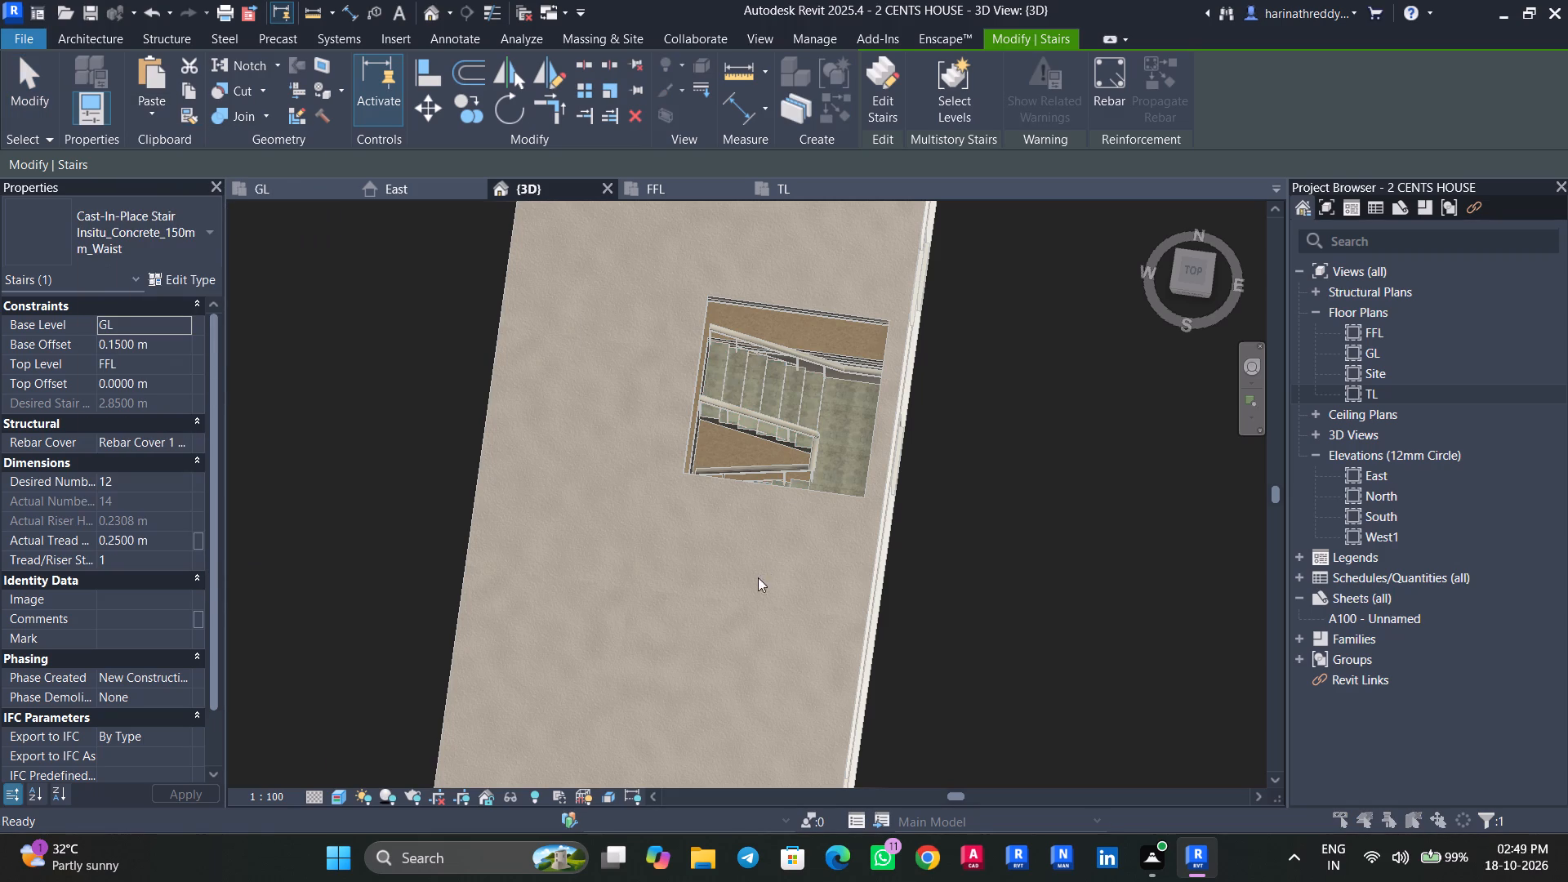
shift+middle_drag(1027, 570, 1105, 350)
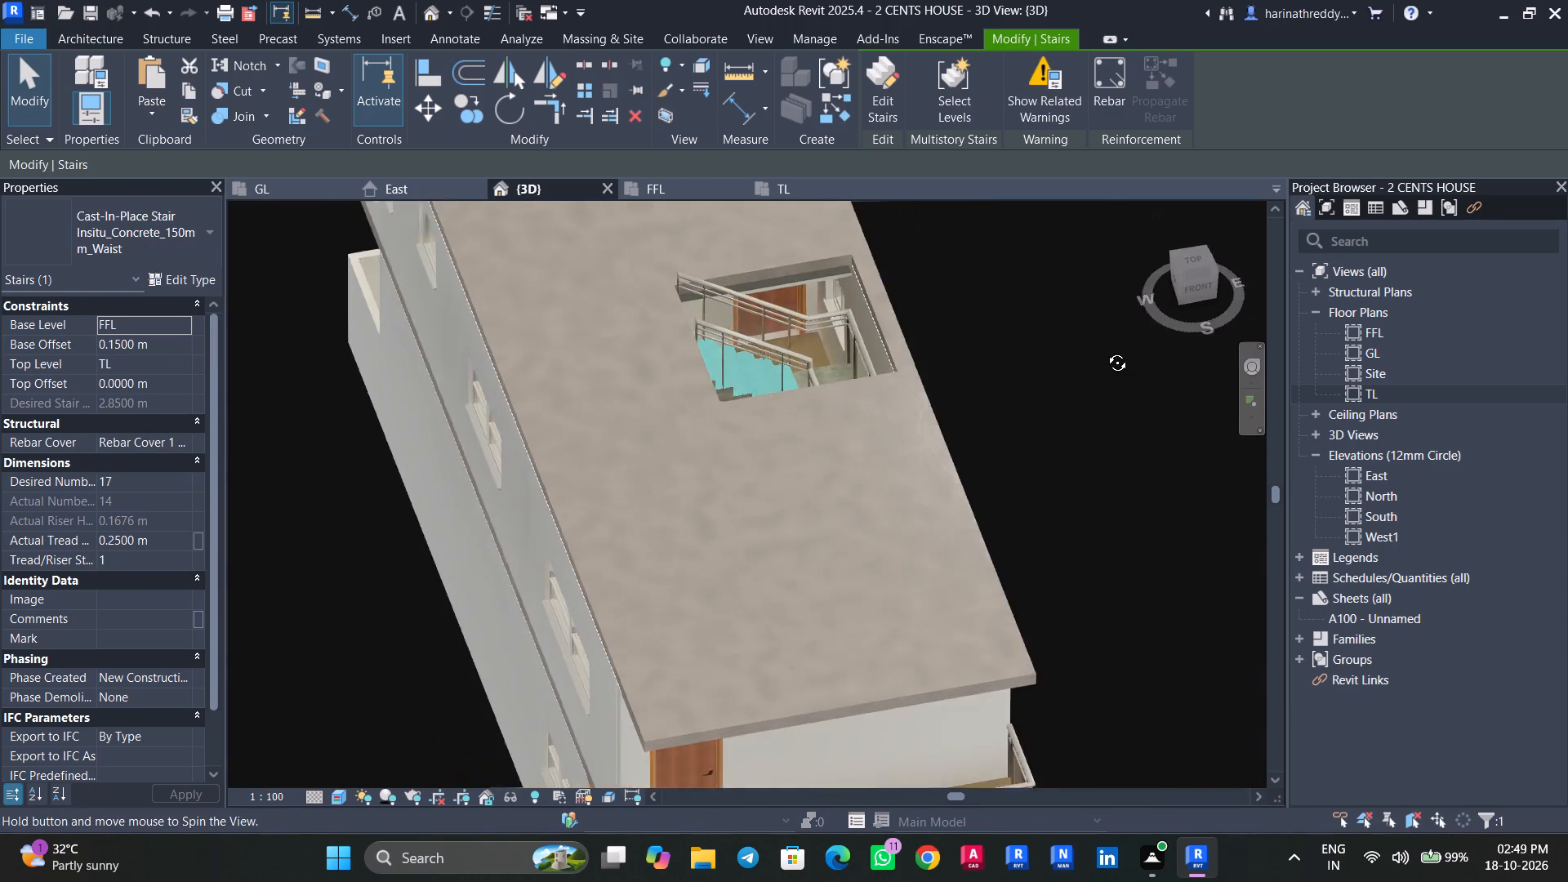
shift+middle_drag(1105, 350, 803, 483)
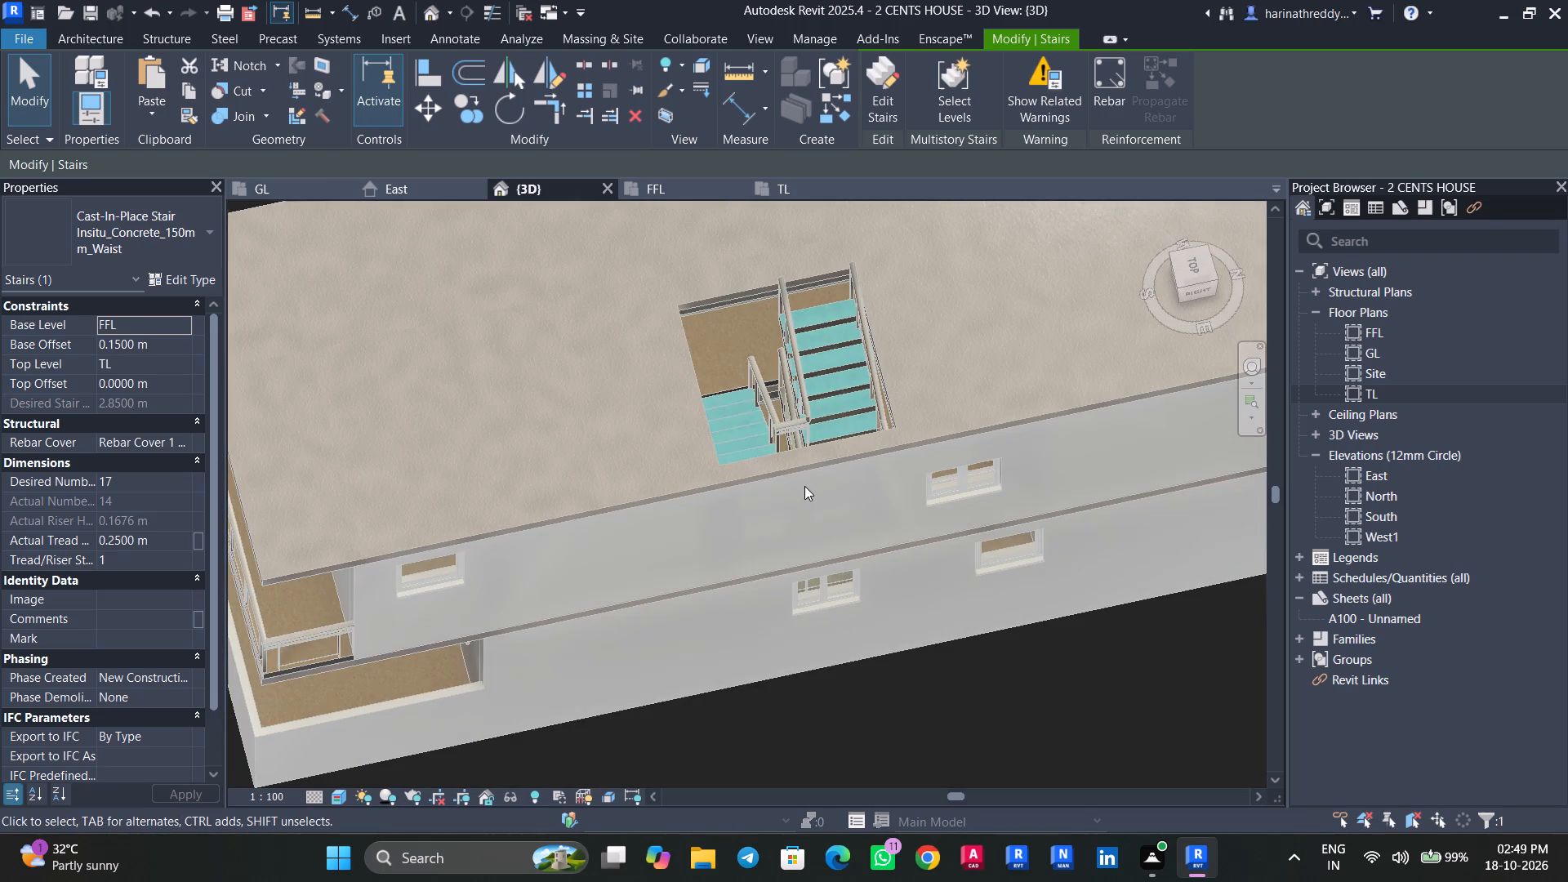
key(Escape)
shift+middle_drag(987, 677, 976, 635)
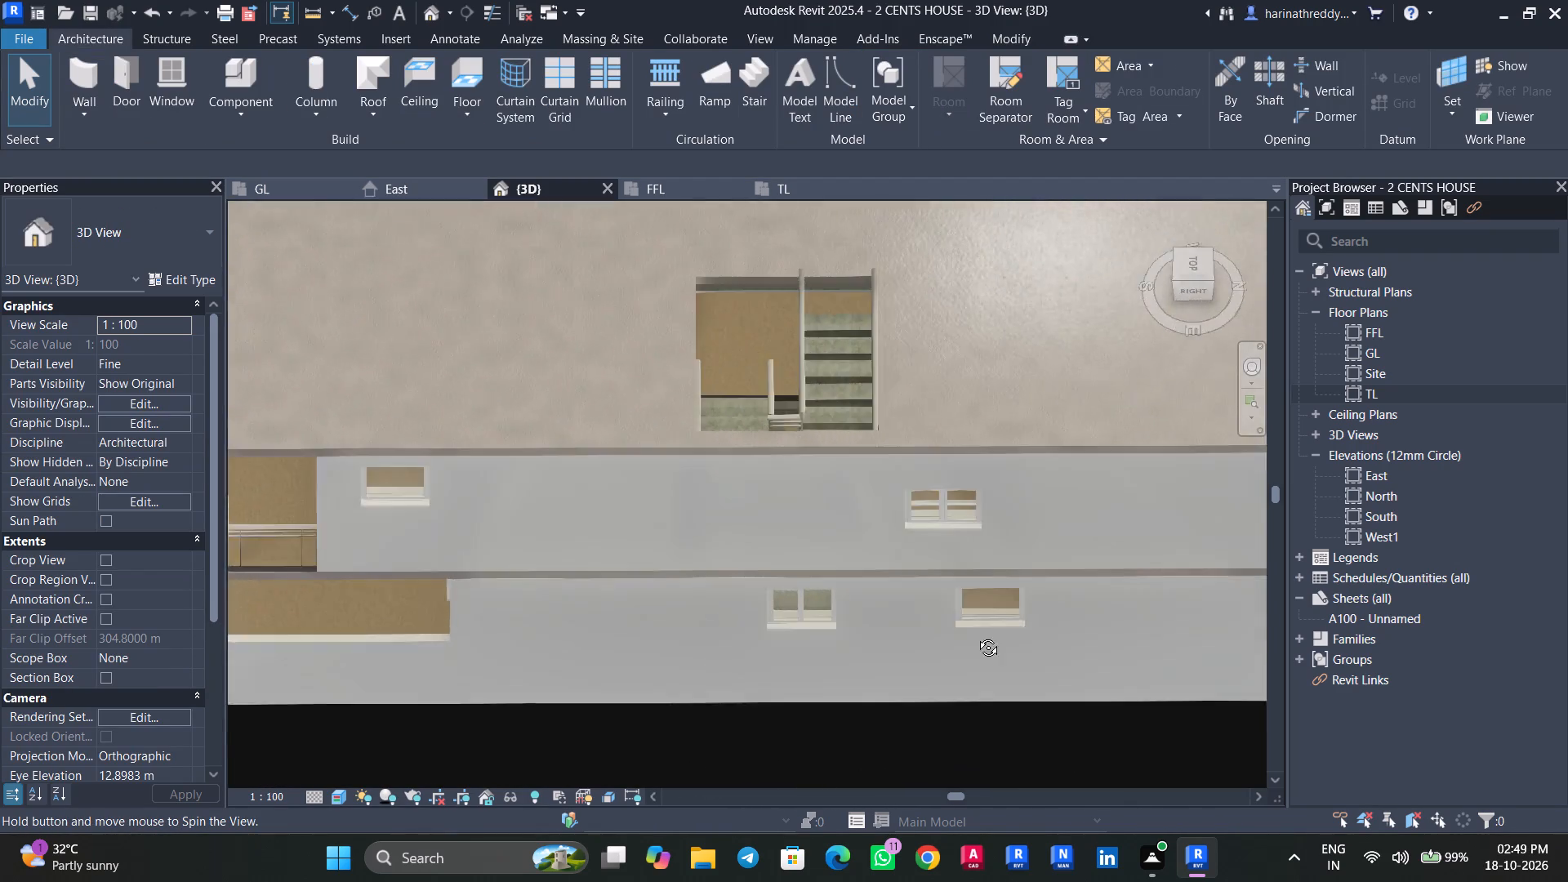
shift+middle_drag(976, 635, 1088, 616)
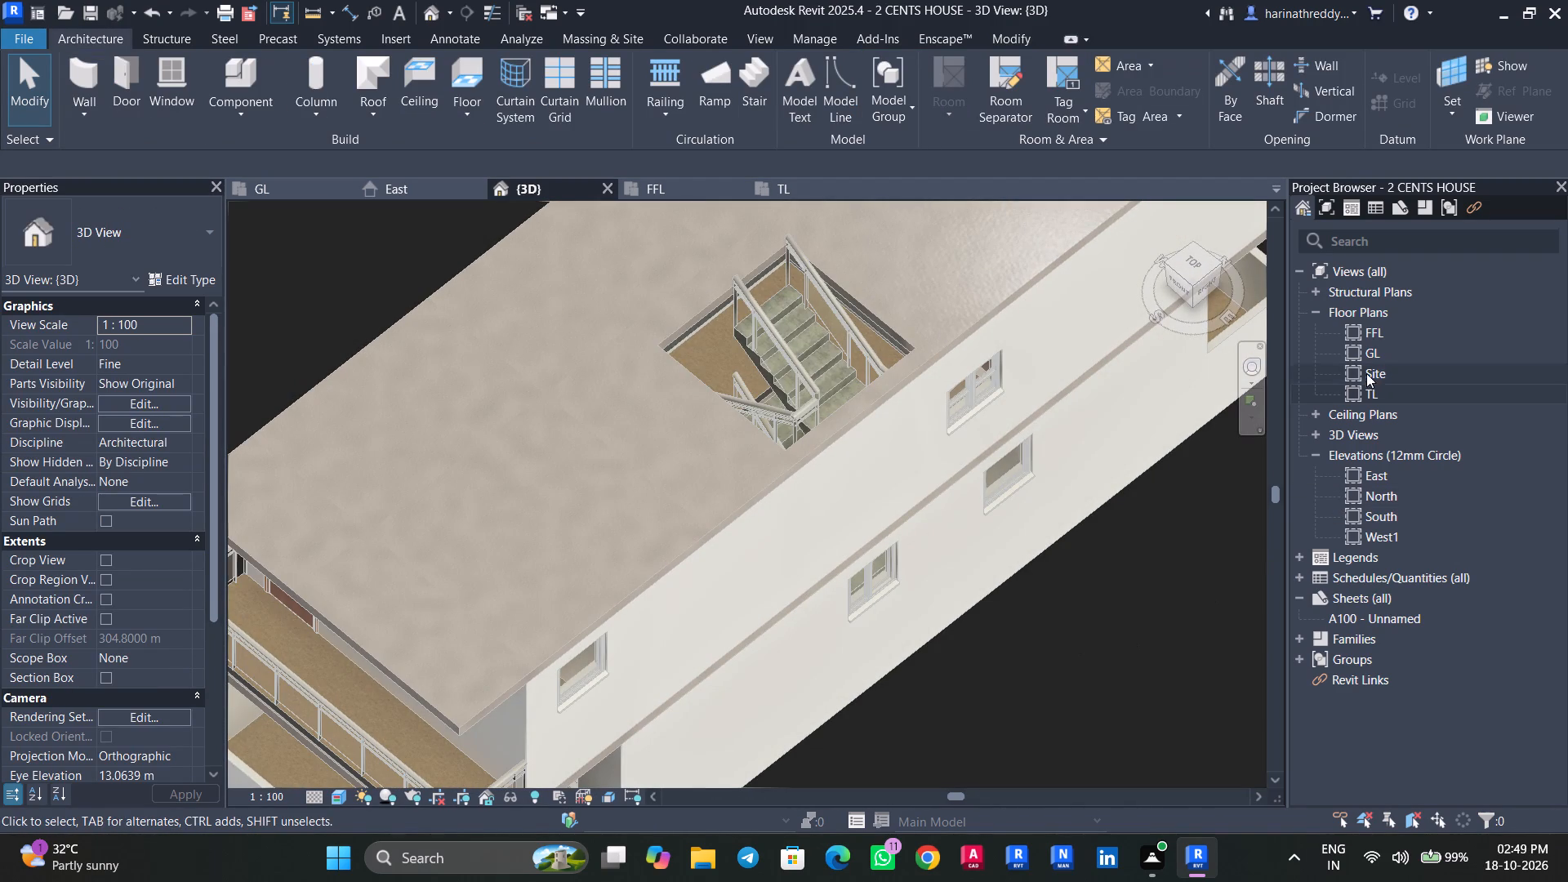
Open the FFL floor plan at the staircase.
double_click(1382, 353)
double_click(1377, 338)
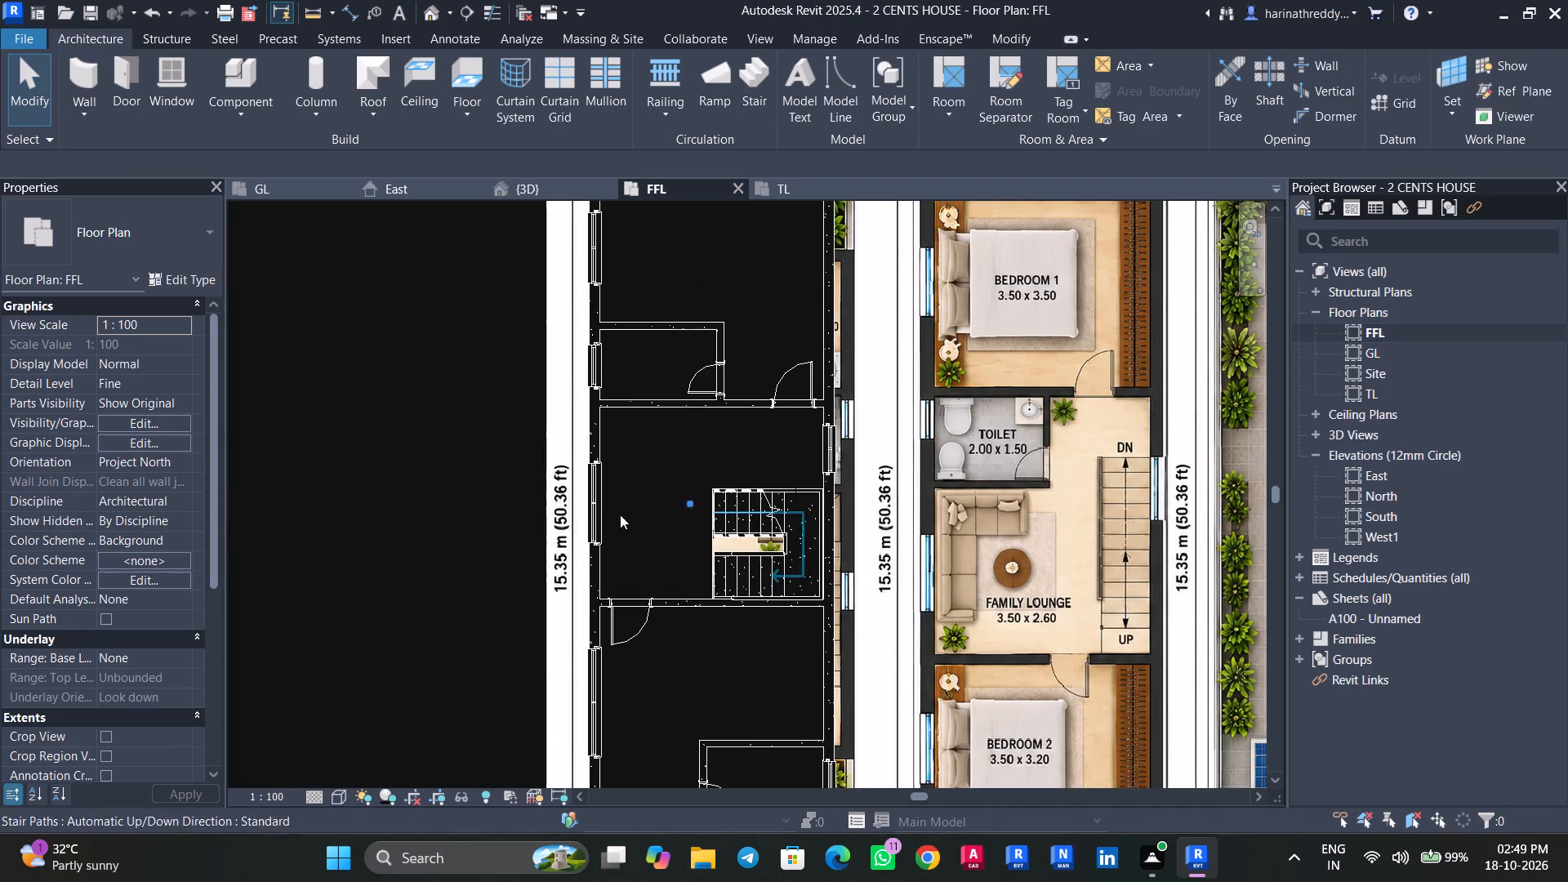
scroll(706, 566, up, 9)
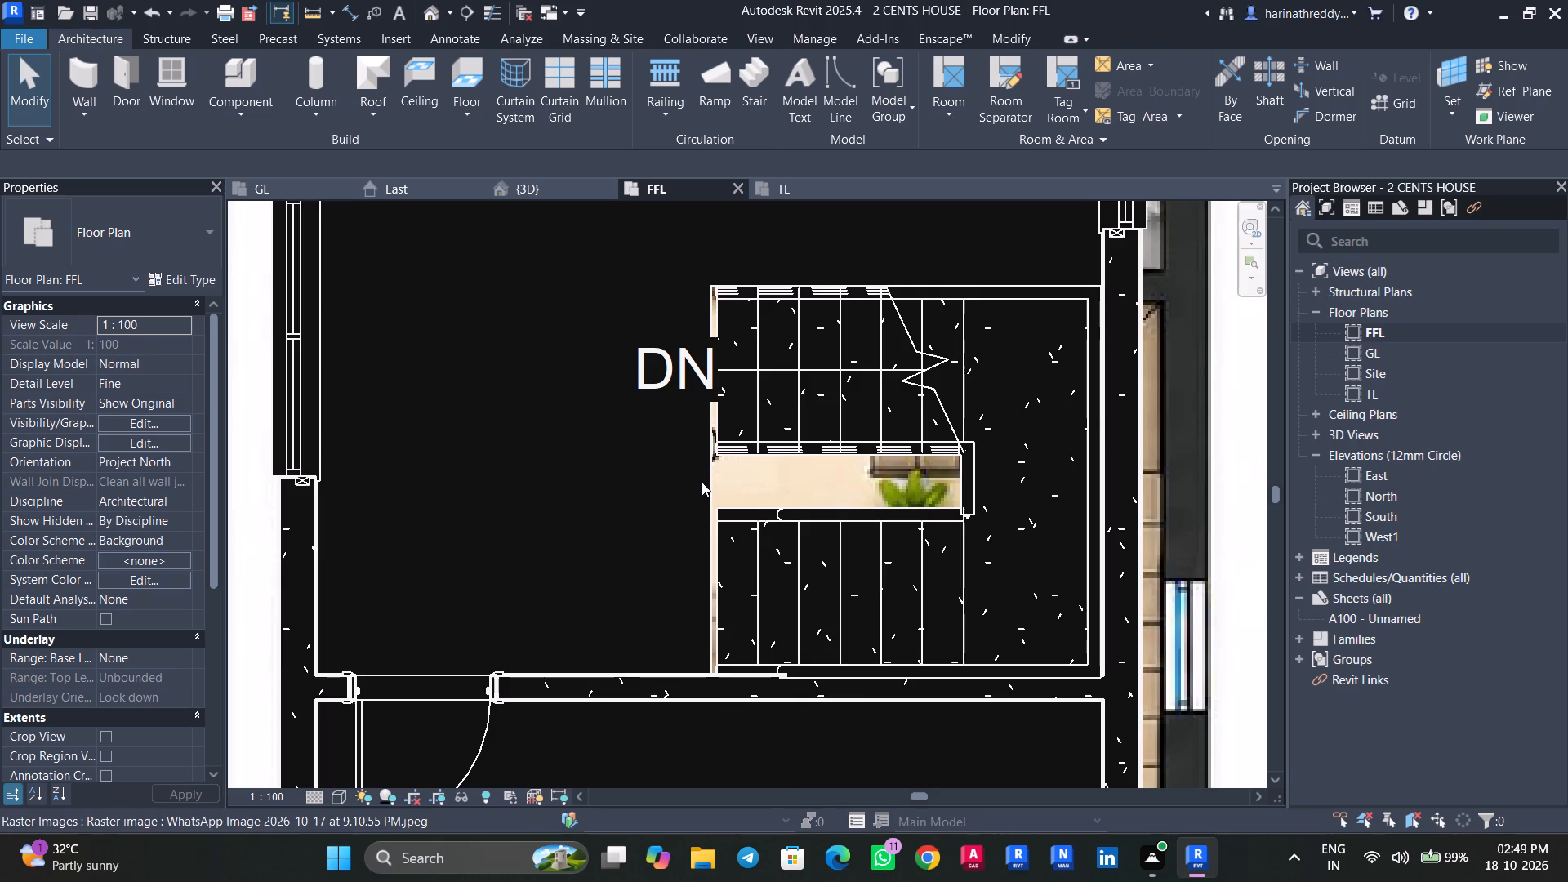
scroll(707, 482, up, 4)
click(710, 492)
scroll(710, 492, down, 4)
key(Escape)
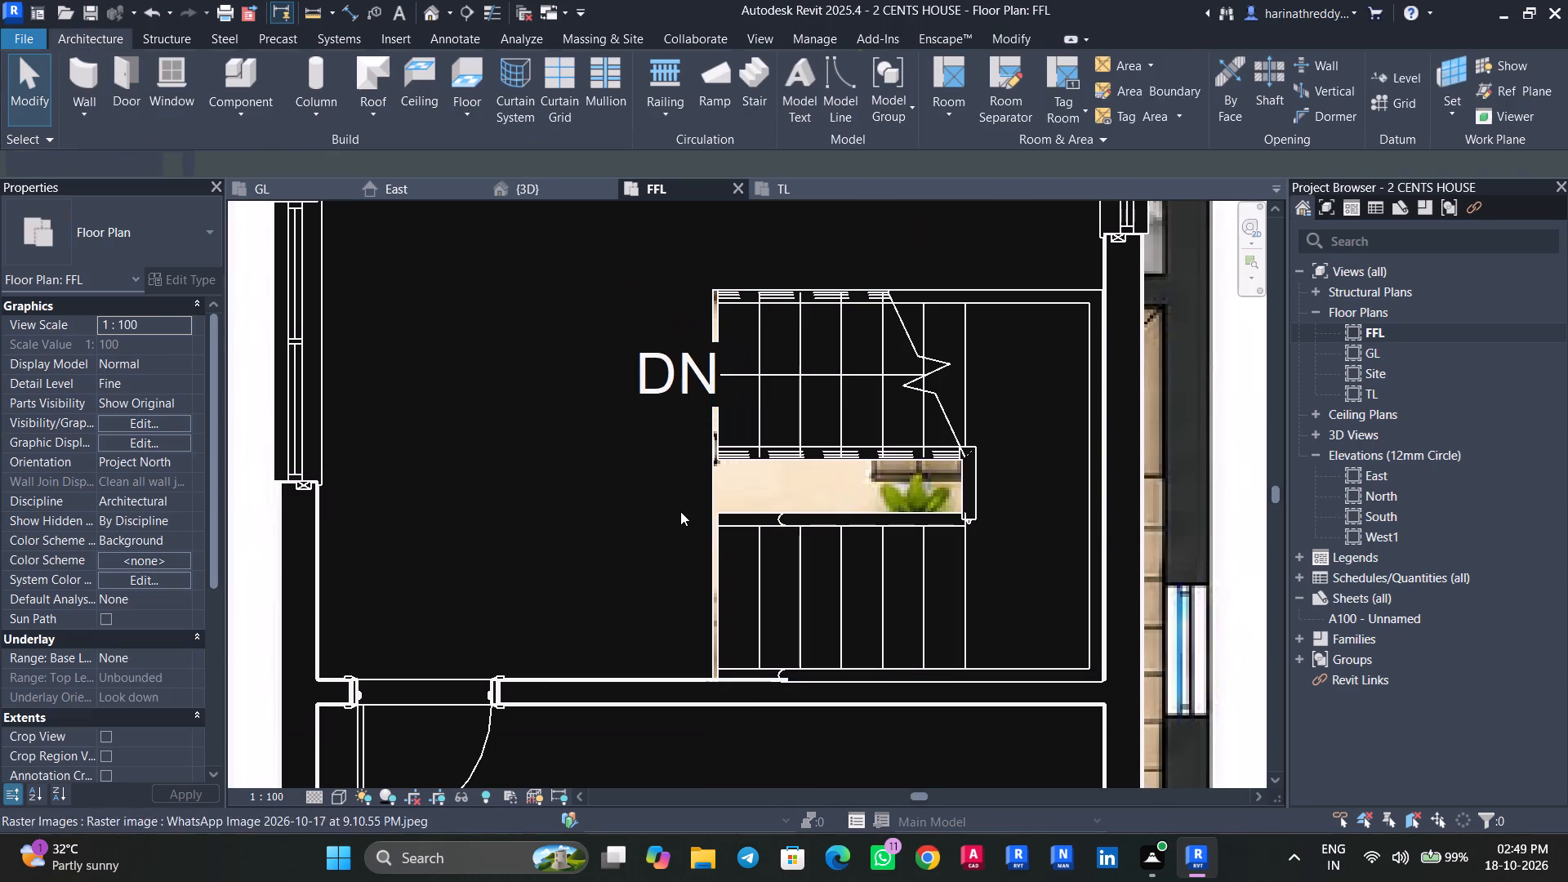
key(Escape)
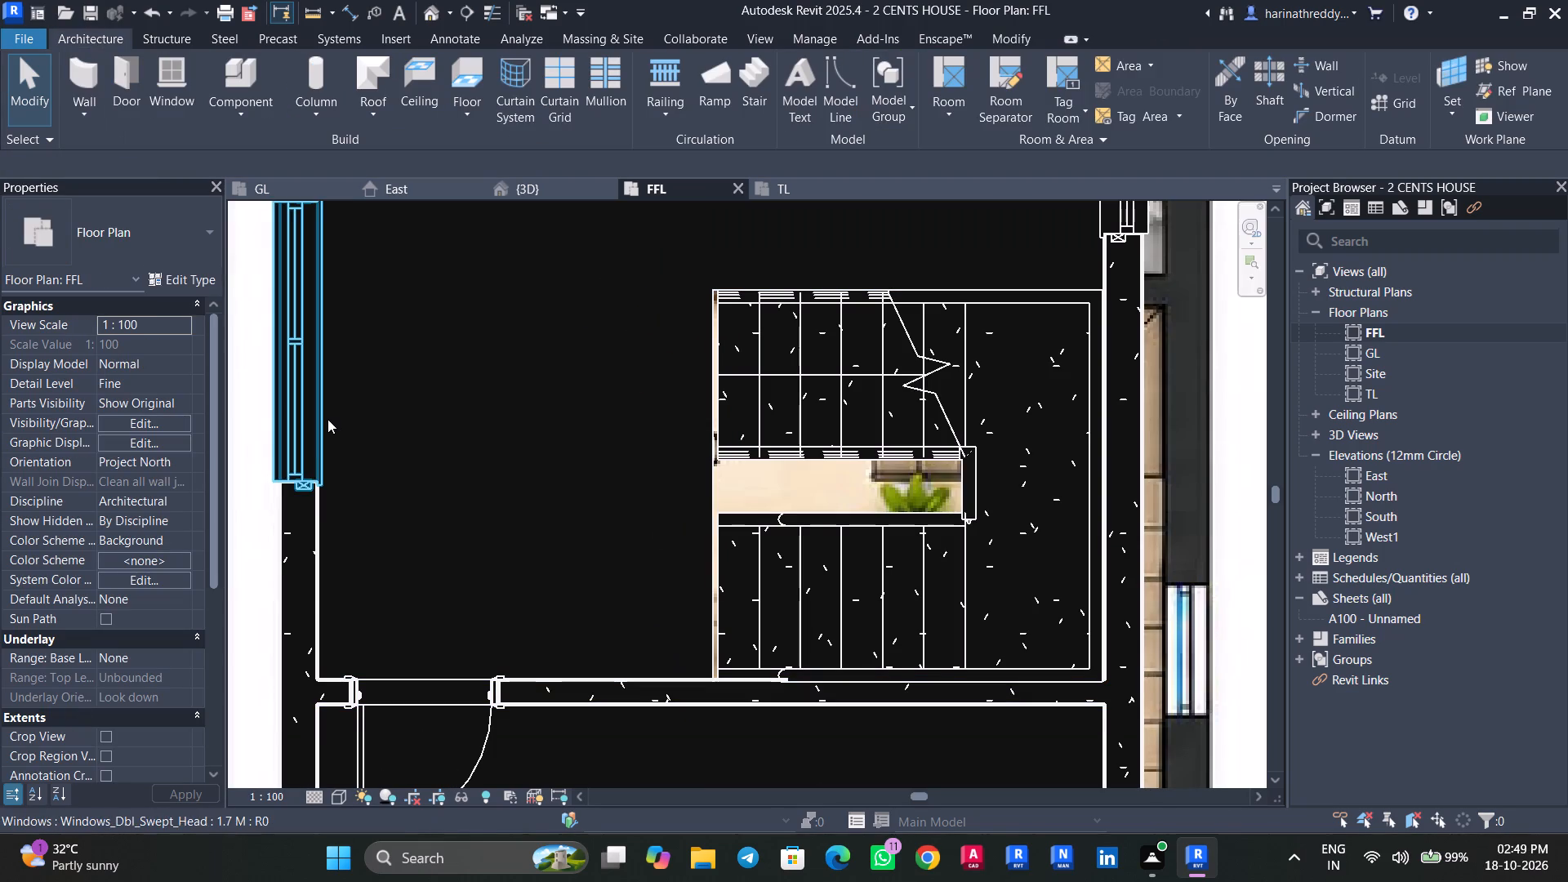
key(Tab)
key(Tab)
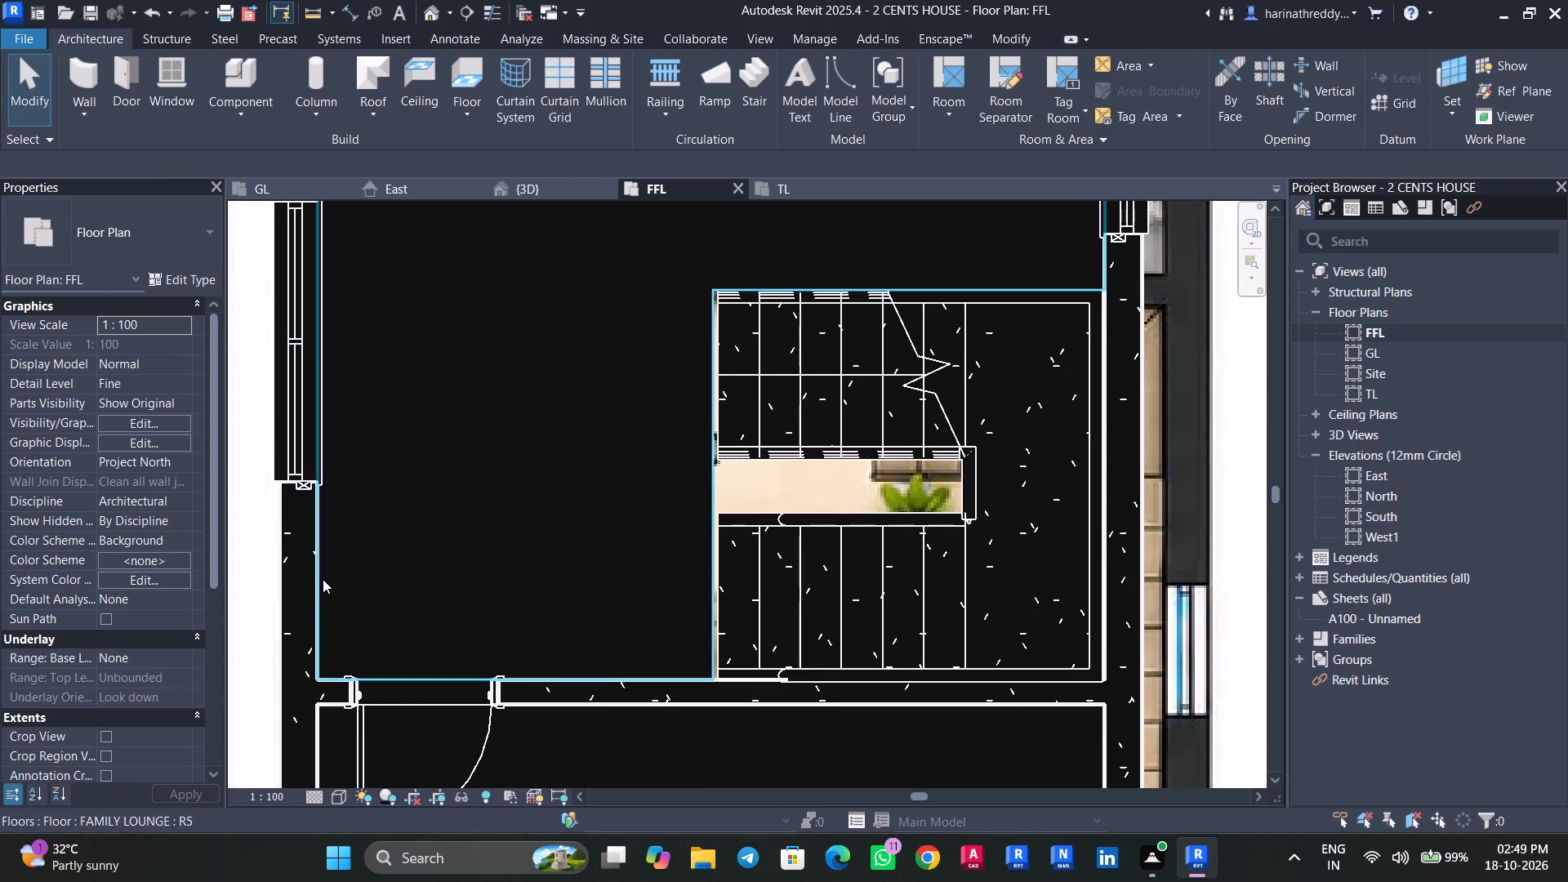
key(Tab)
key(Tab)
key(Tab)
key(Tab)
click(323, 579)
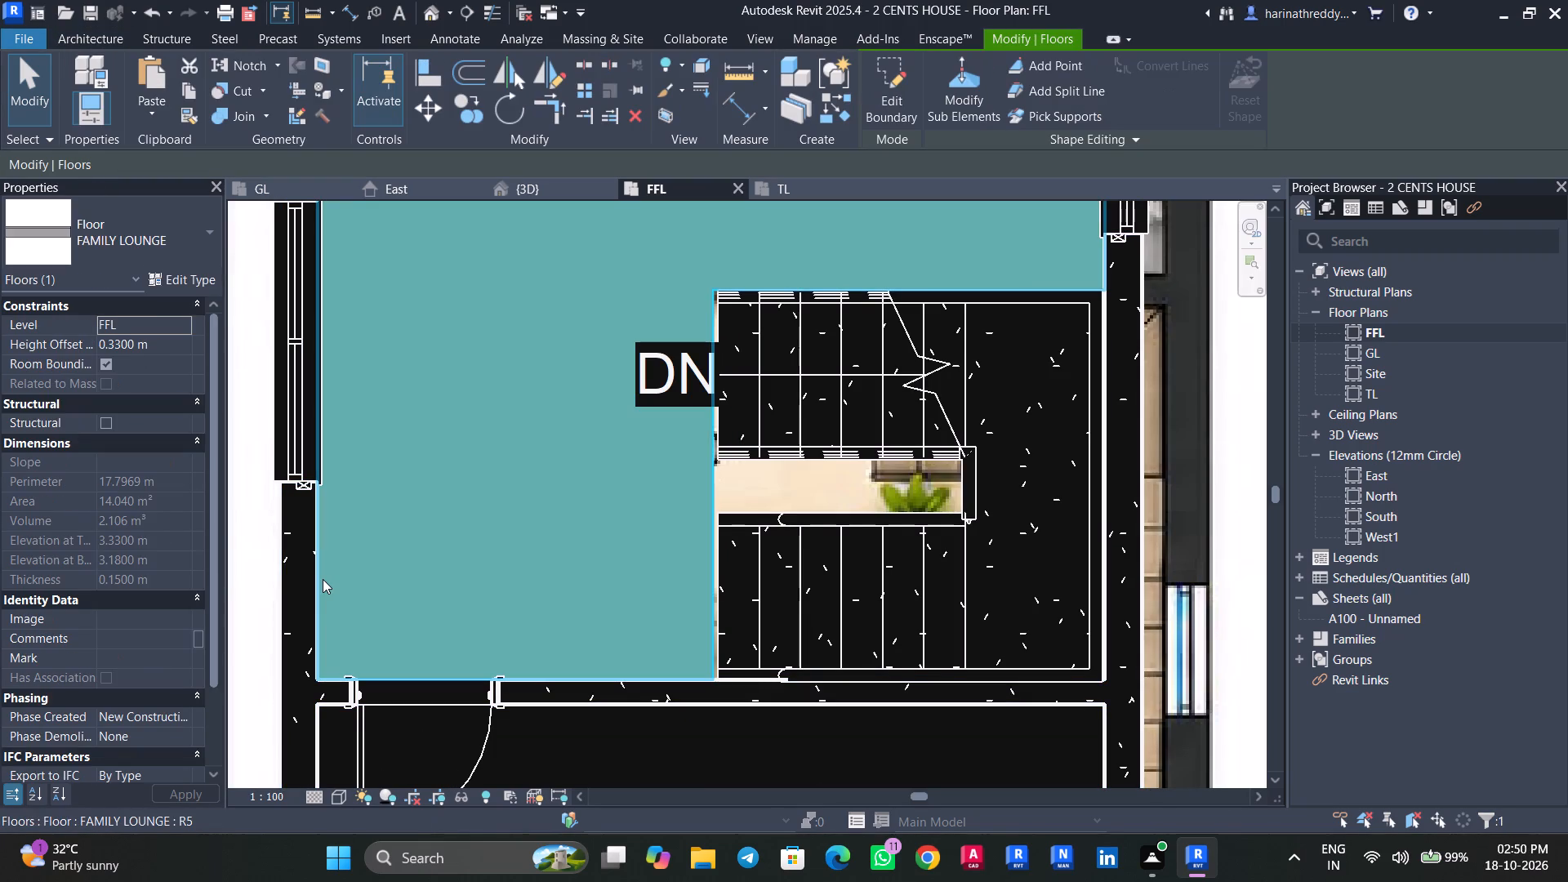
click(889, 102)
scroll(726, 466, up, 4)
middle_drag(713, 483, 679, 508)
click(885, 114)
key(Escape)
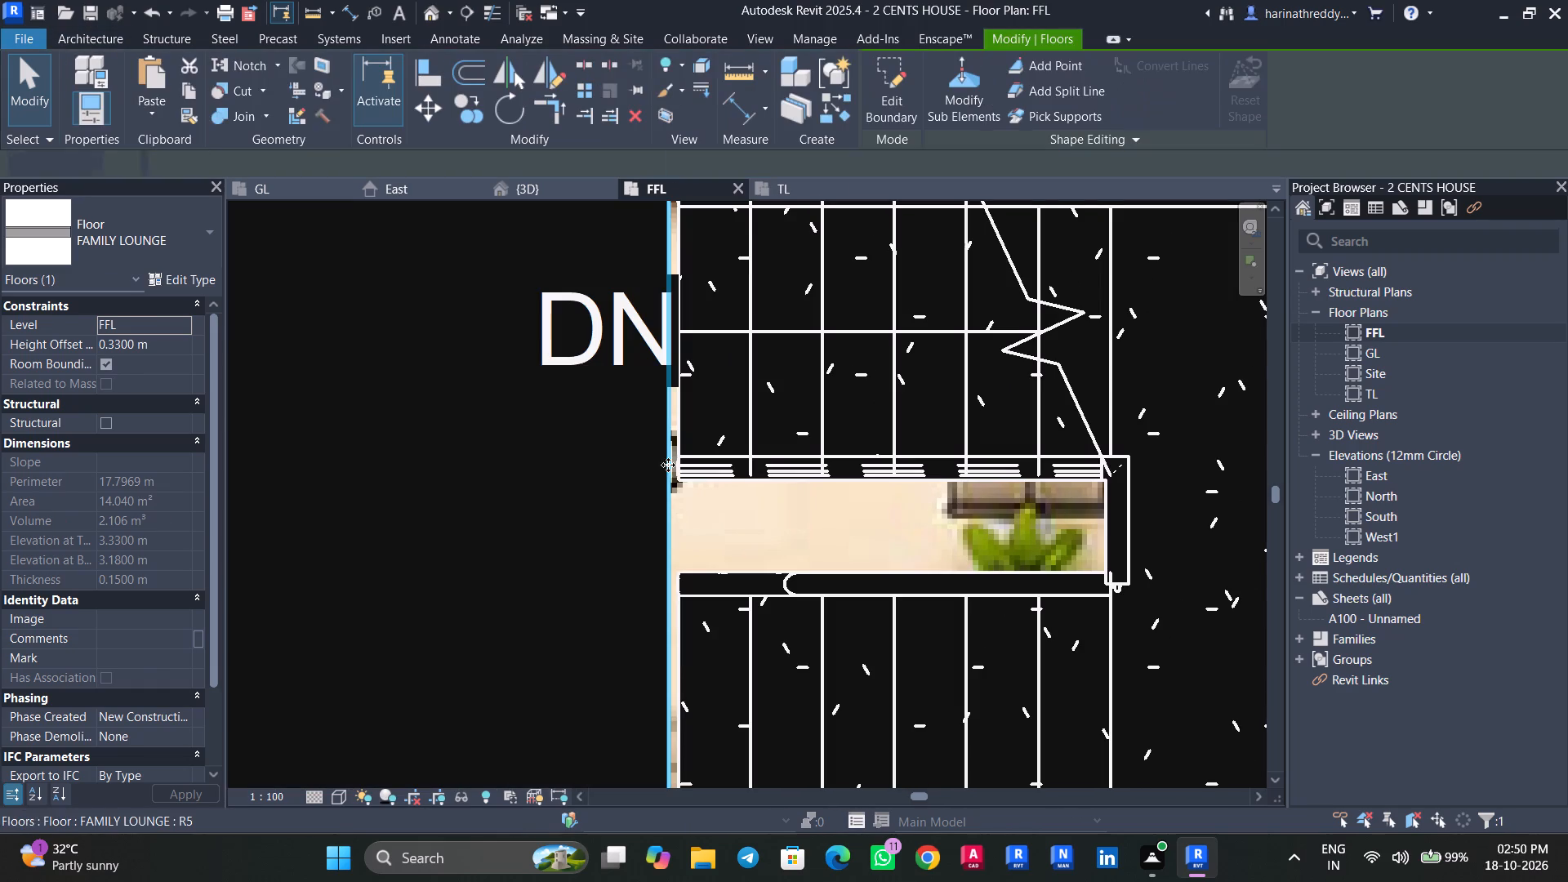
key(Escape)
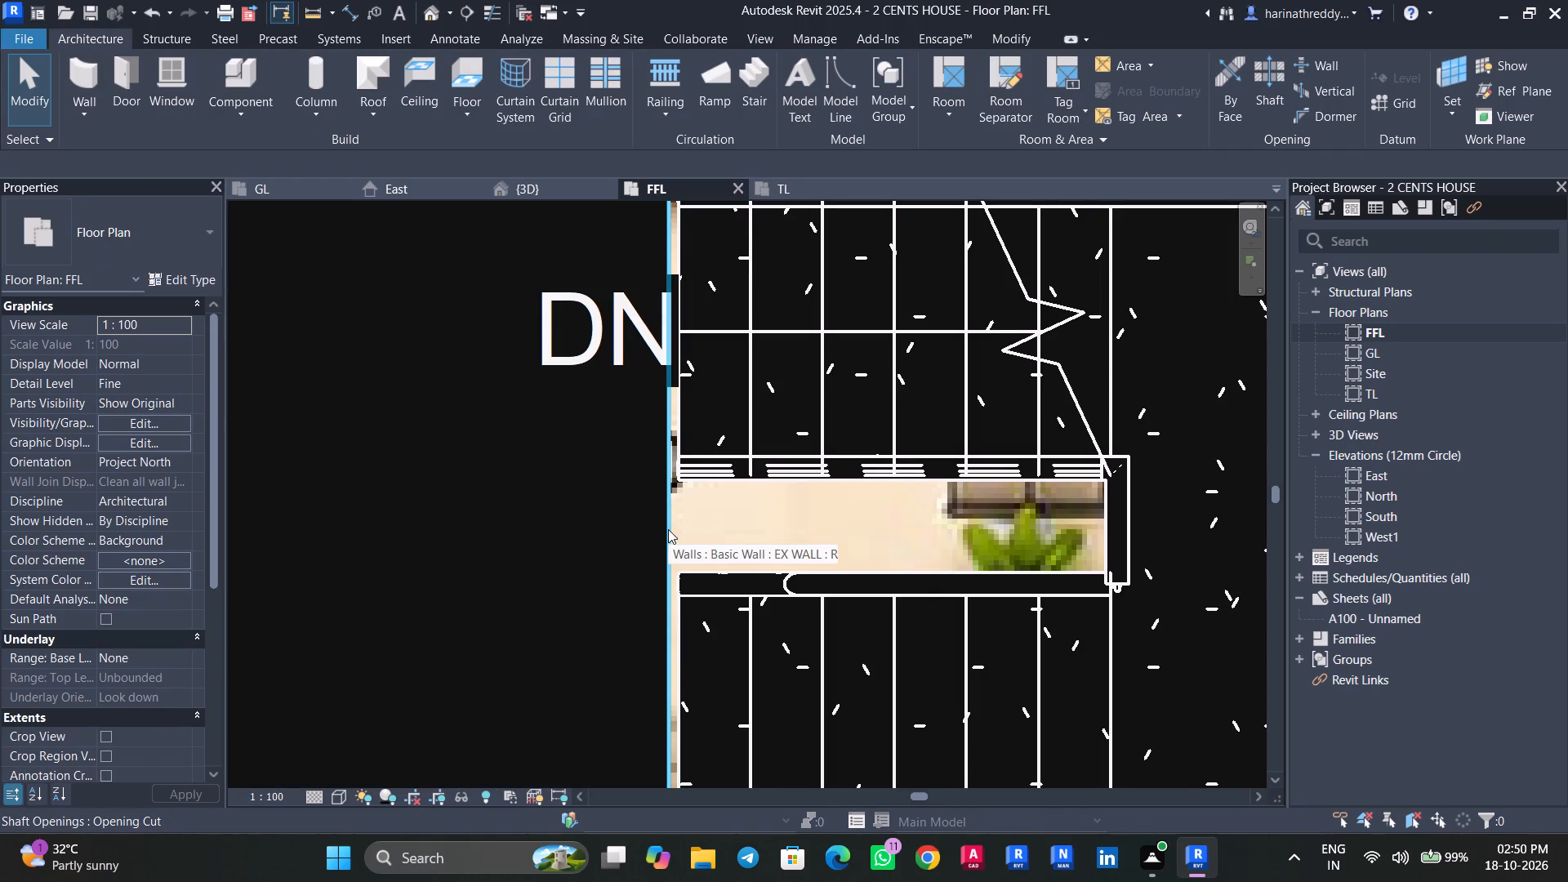
Sketch a railing path about 0.39 m long across the gap between the two stair flights at the family lounge floor edge.
scroll(668, 529, down, 3)
click(661, 109)
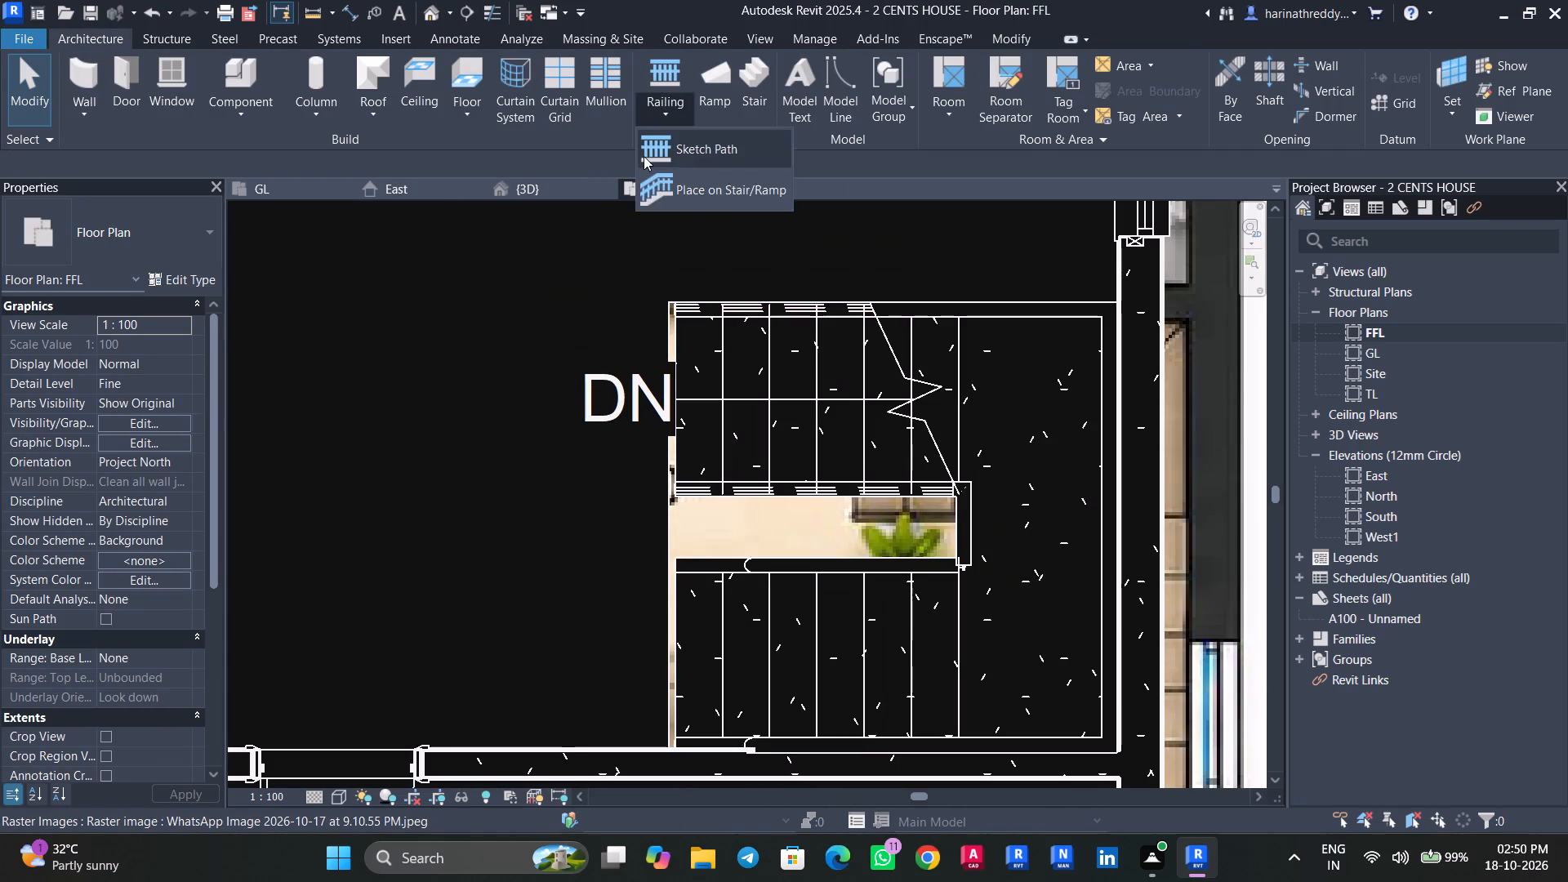
click(644, 159)
scroll(672, 567, up, 4)
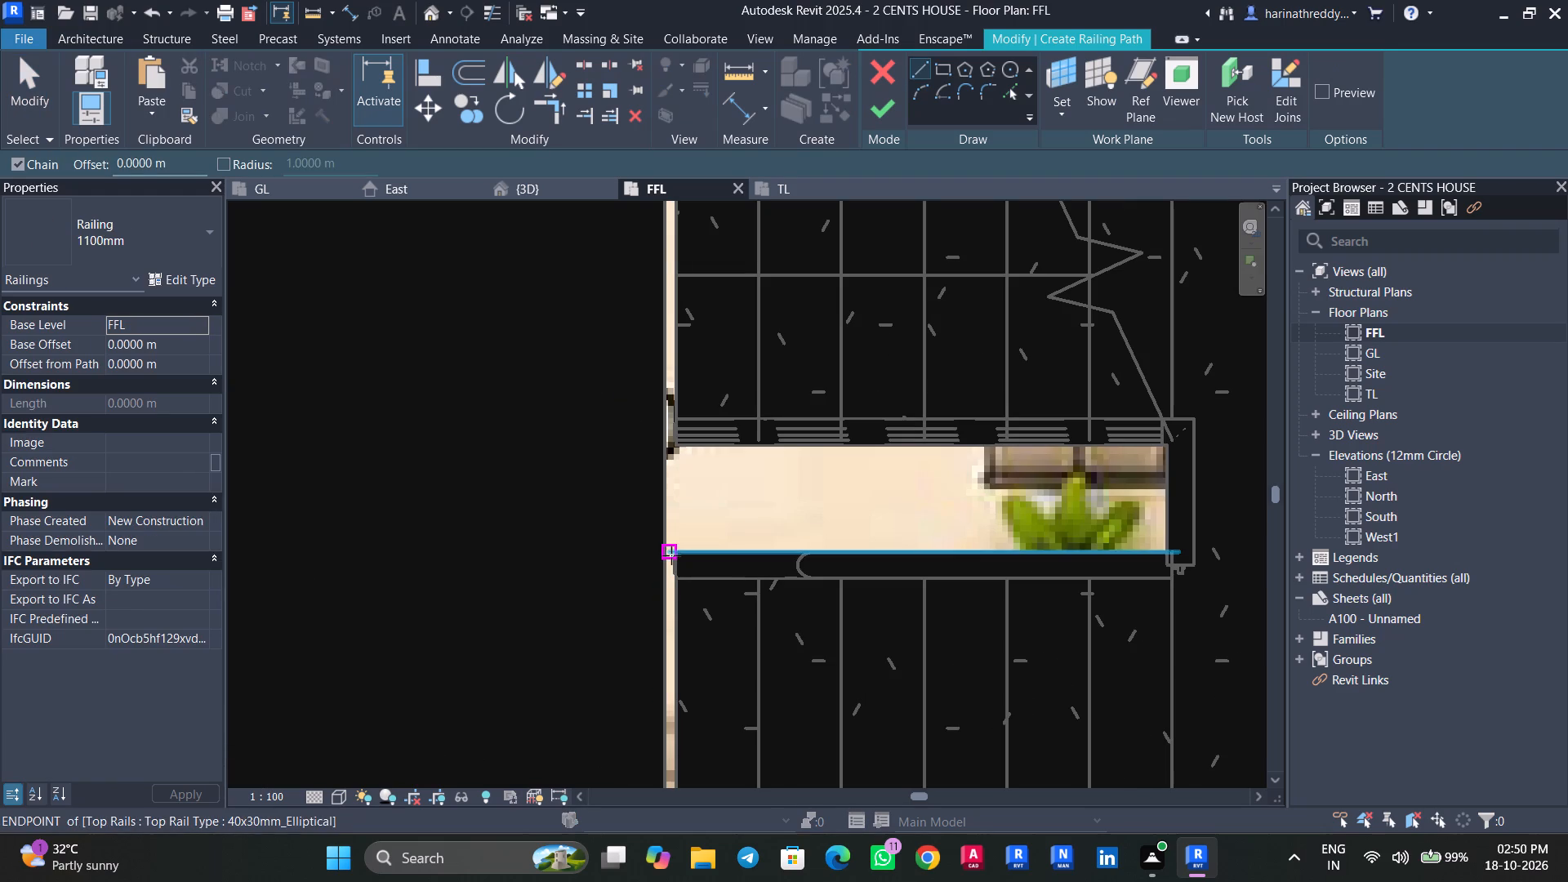
click(674, 556)
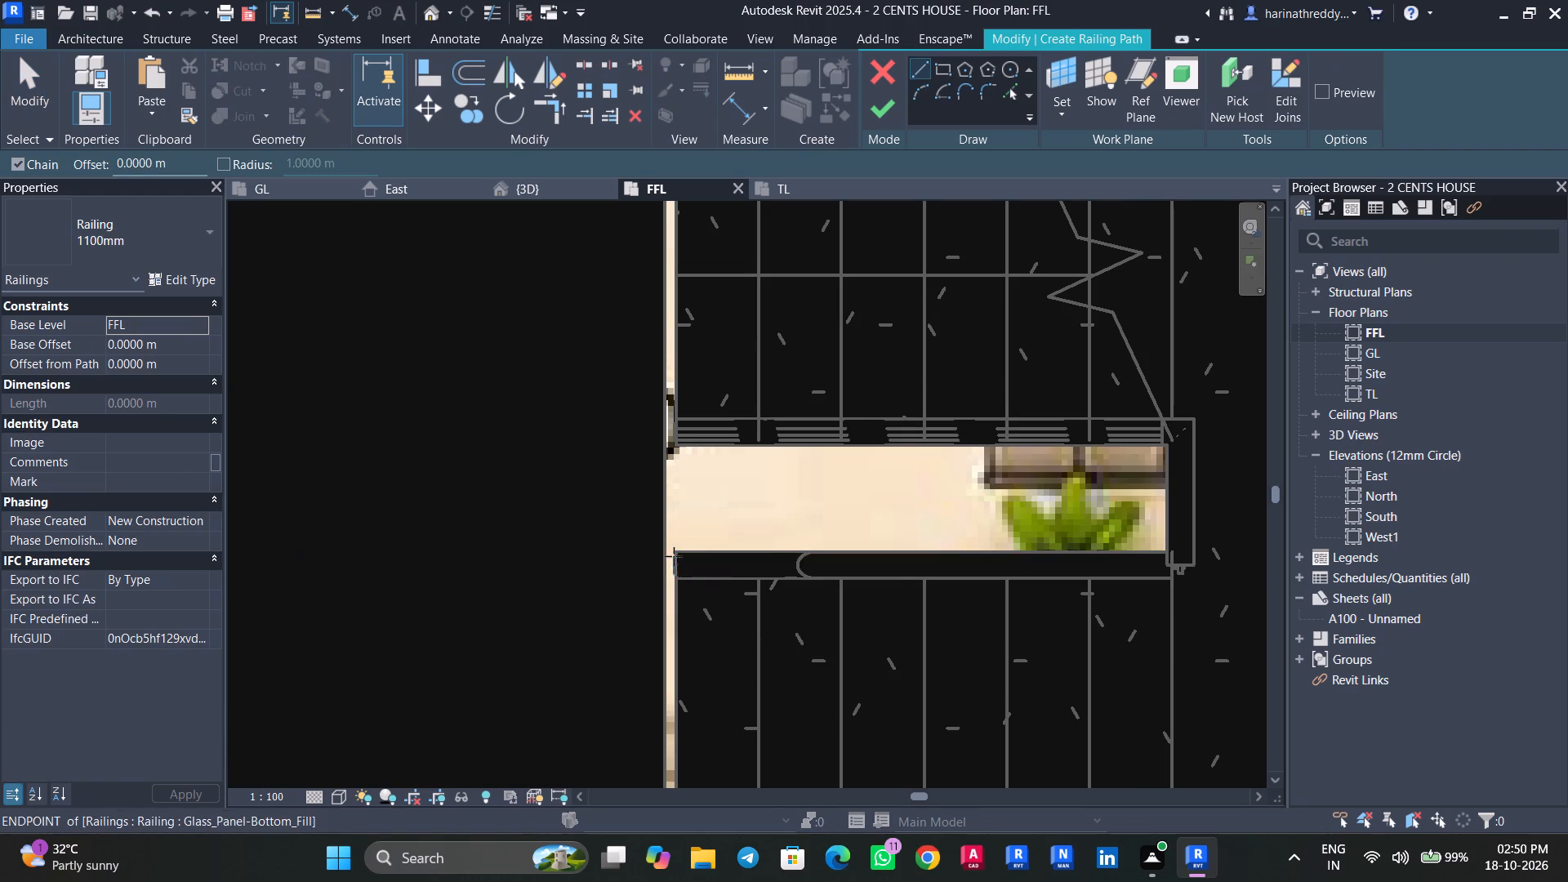
click(670, 429)
key(Escape)
key(Escape)
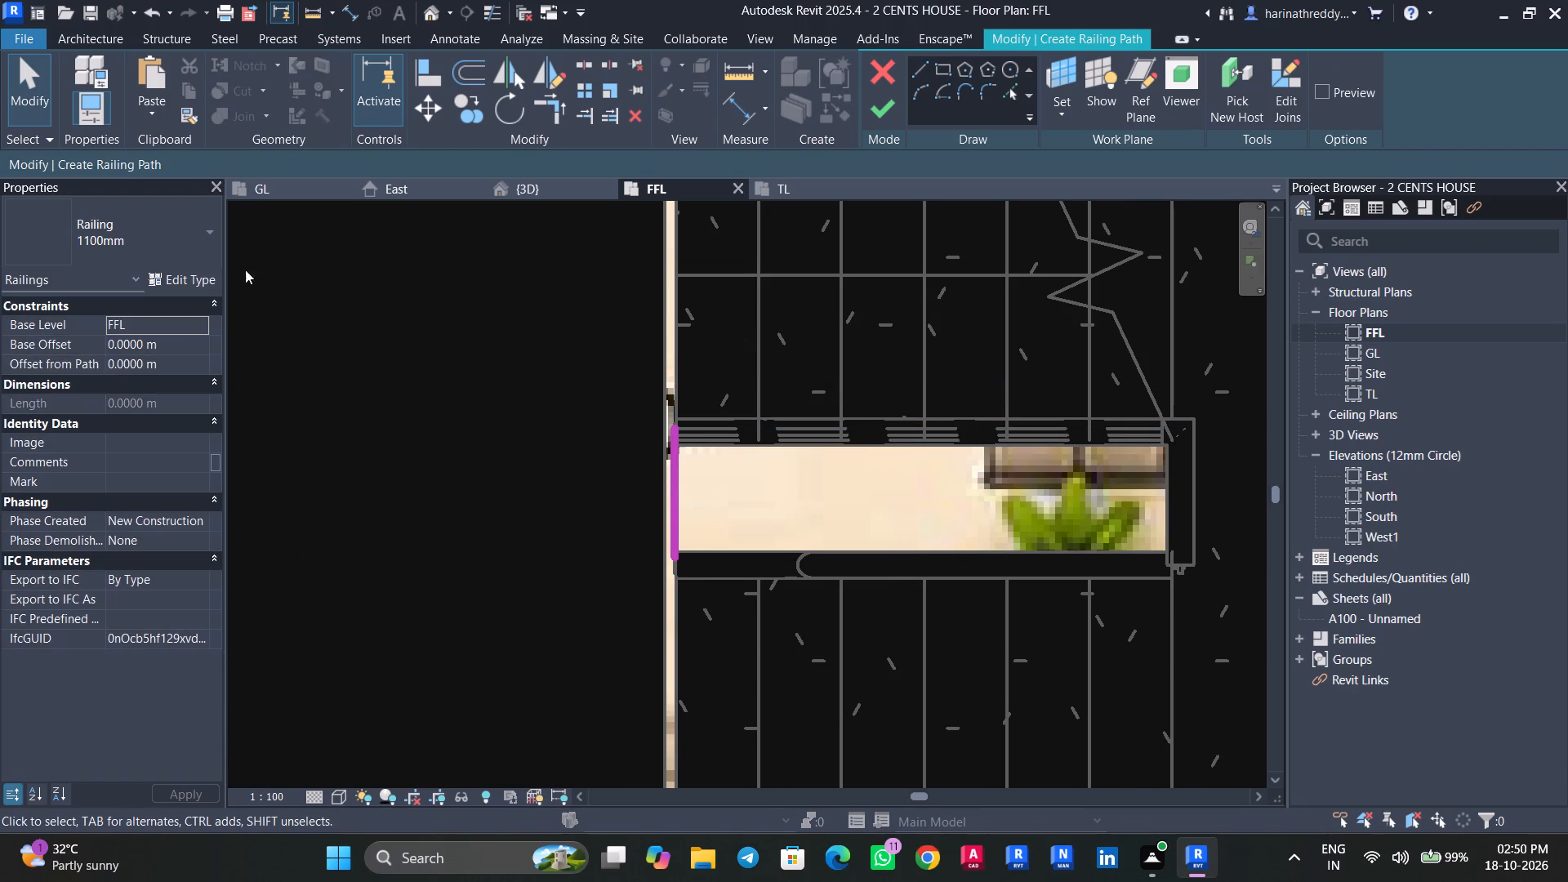
Set the railing type to Glass_Panel-Bottom_Fill with a base offset of 330 mm and finish the railing.
click(147, 235)
click(139, 399)
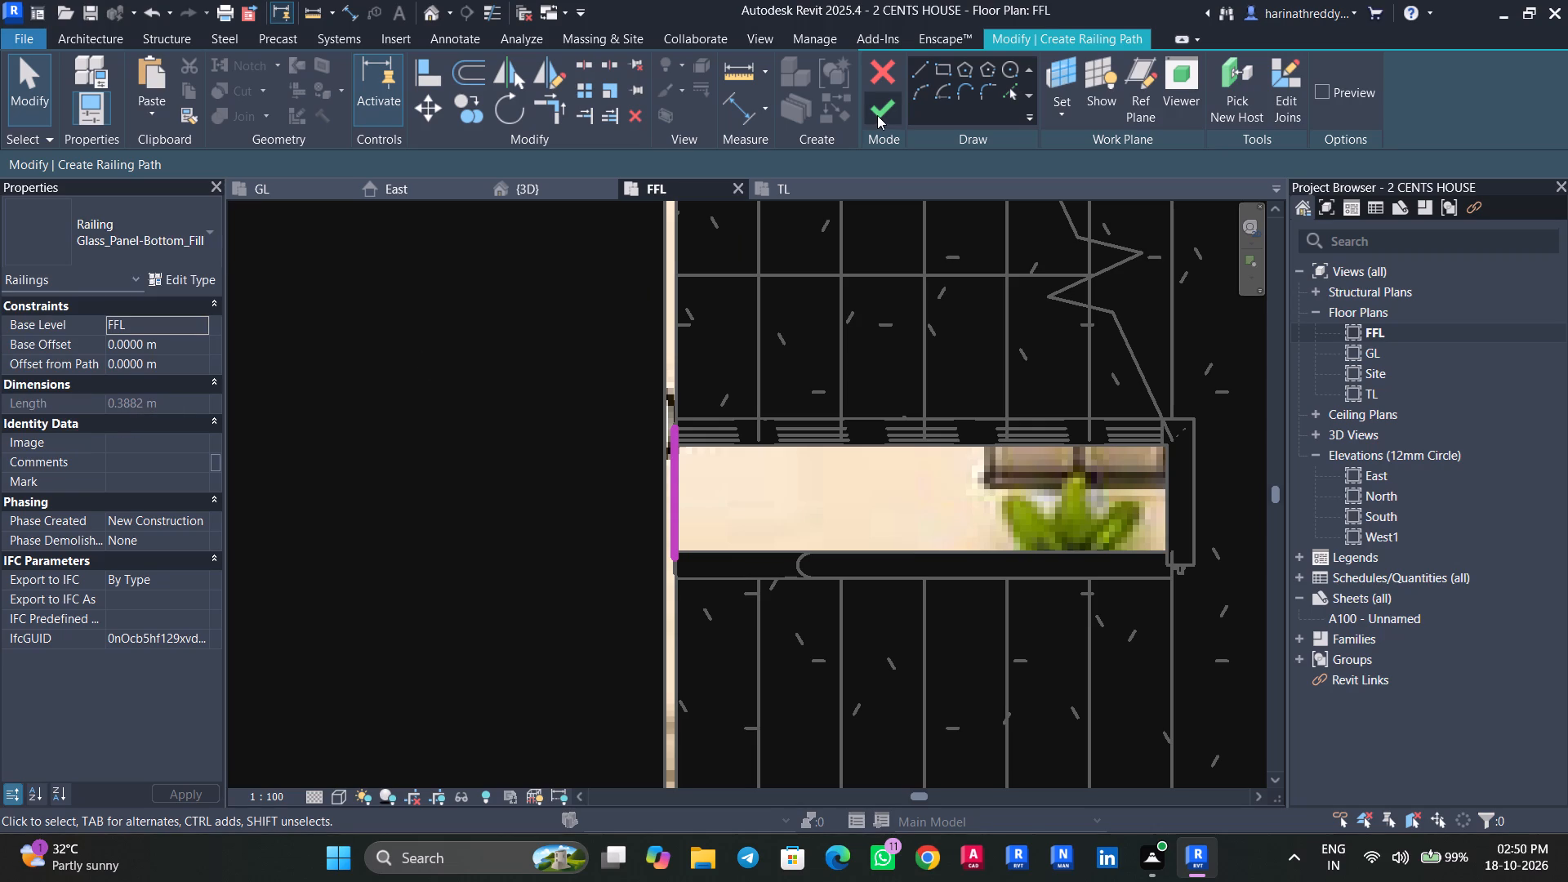
click(180, 354)
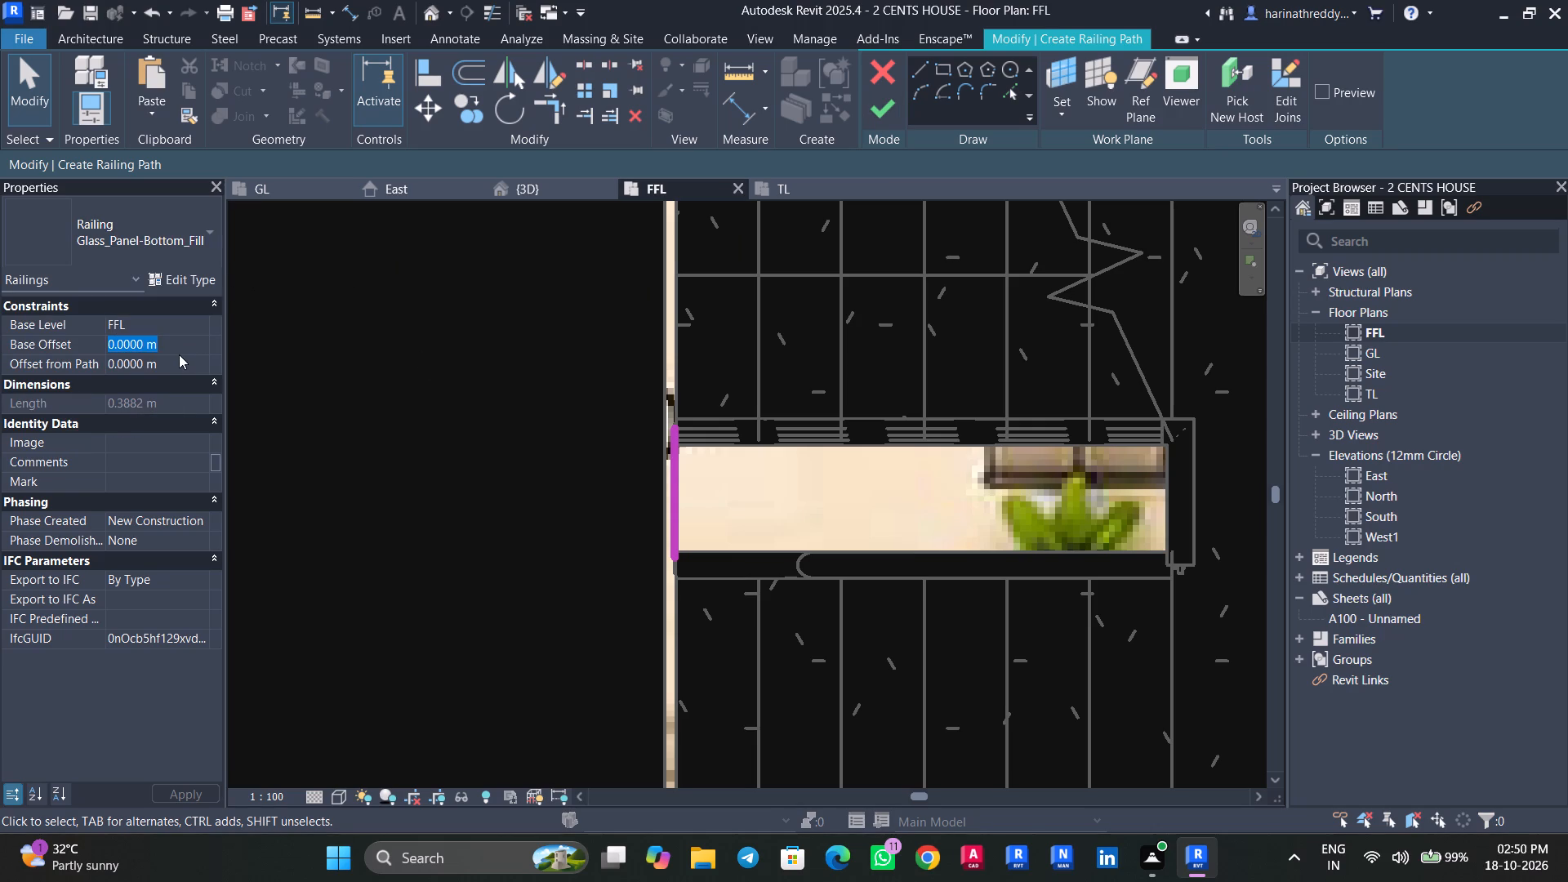
text(330)
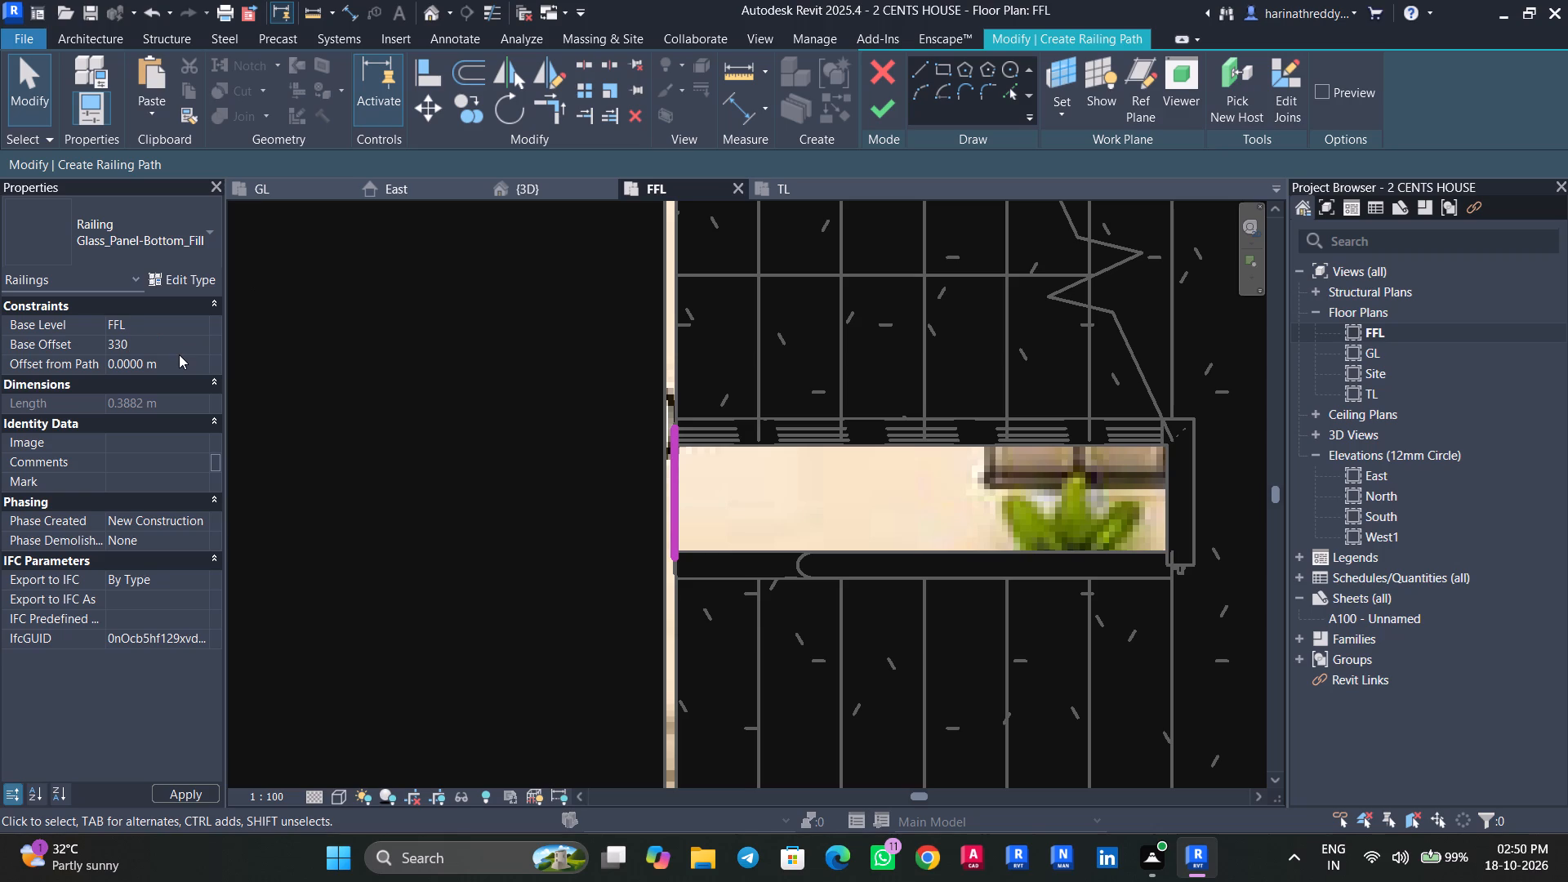
text(MM)
key(Return)
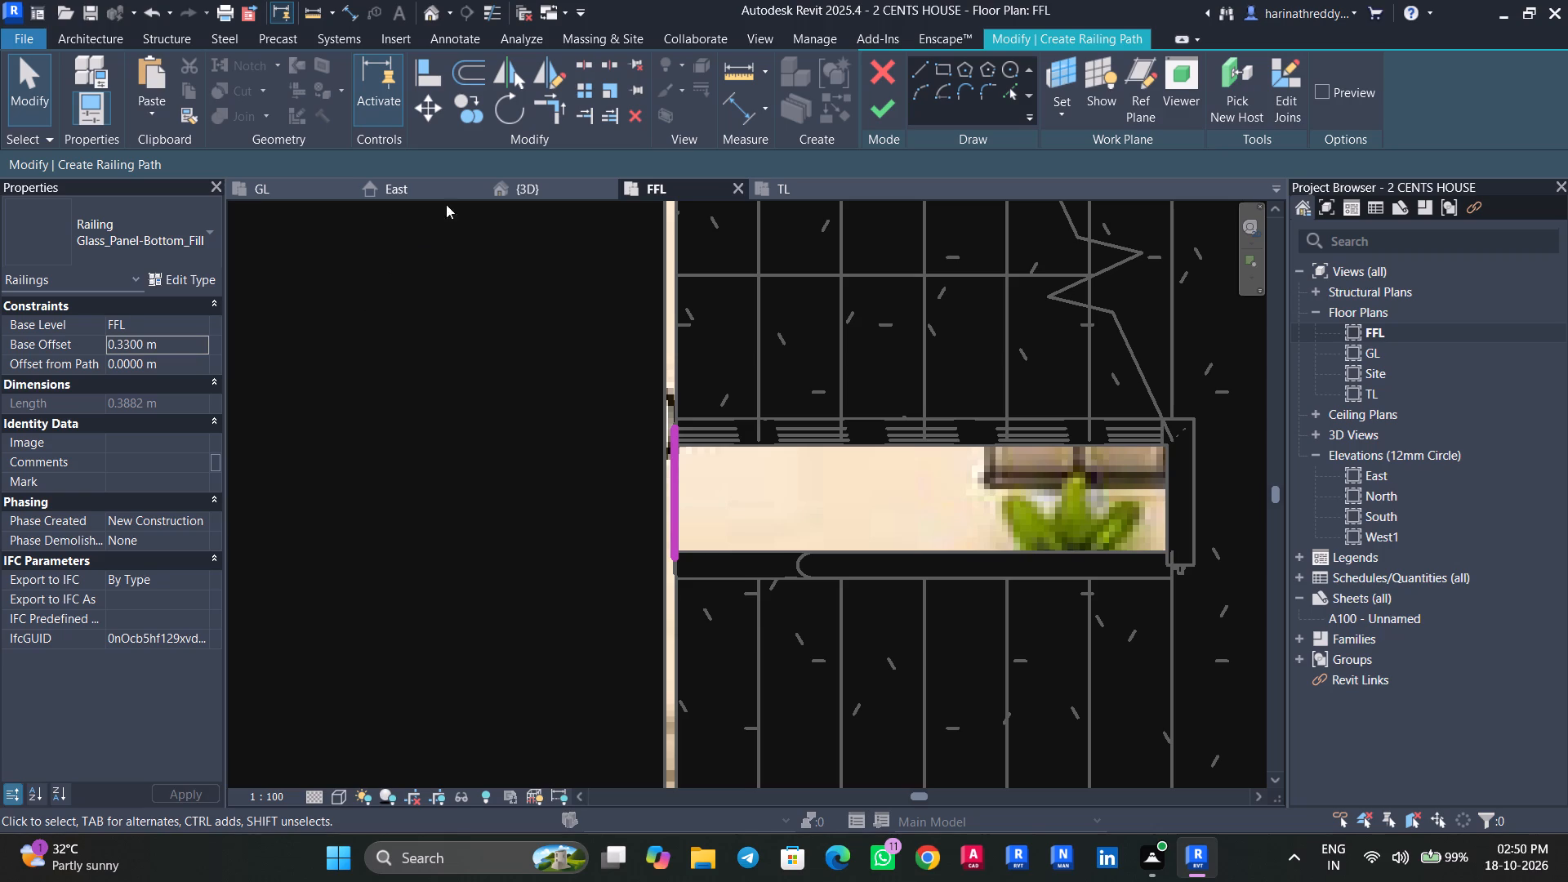
click(878, 116)
key(Escape)
key(Escape)
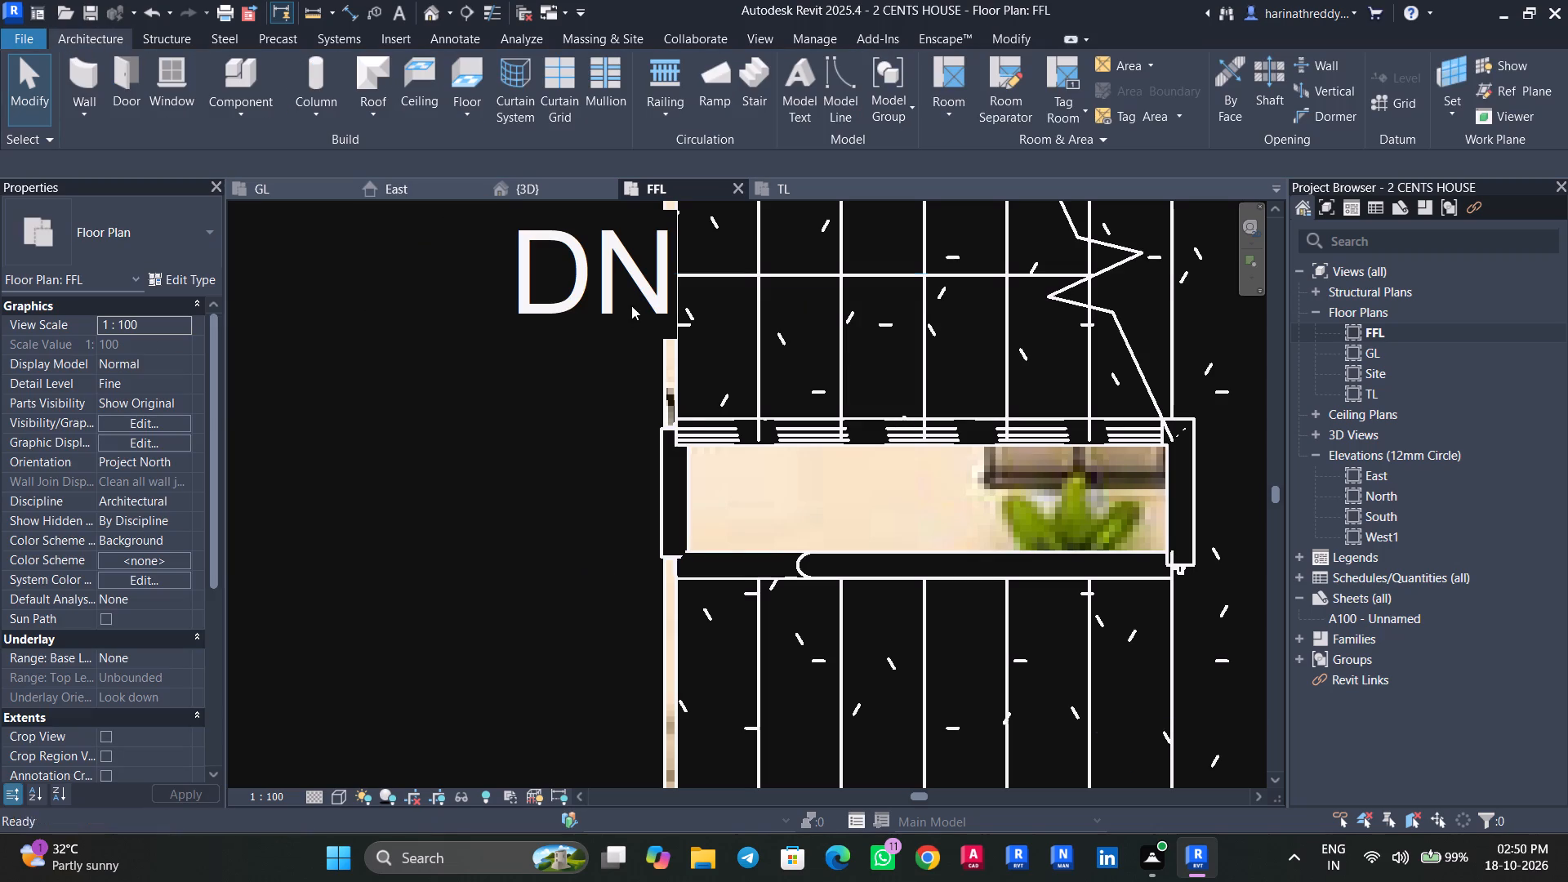
Temporarily hide the first-floor east exterior wall in the 3D view and examine the staircase and railings behind it.
click(506, 176)
click(527, 203)
click(532, 193)
key(Escape)
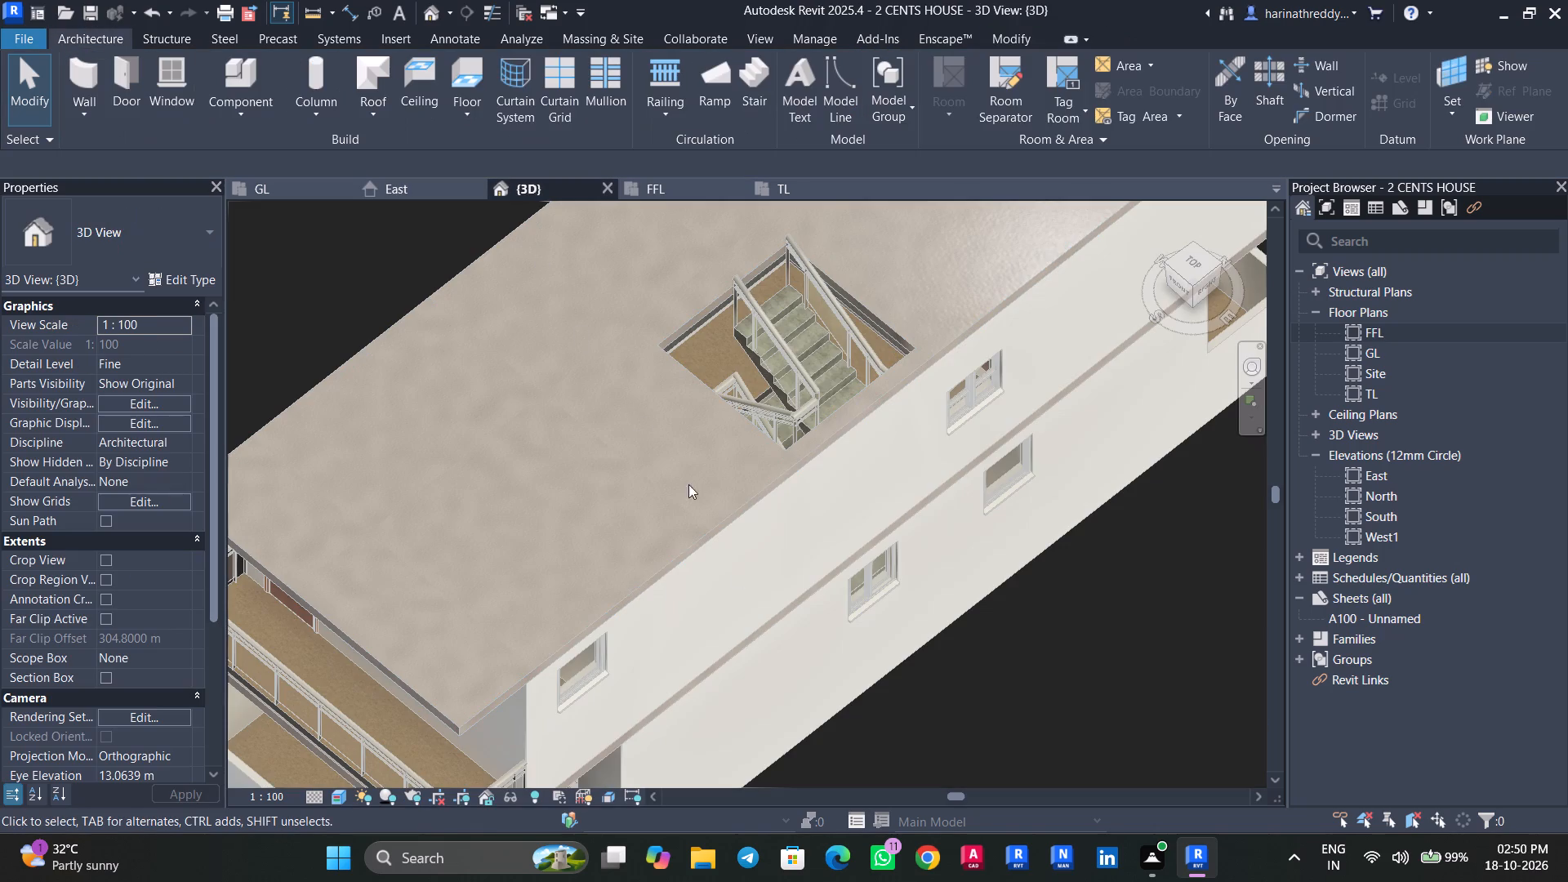
click(778, 494)
text(HH)
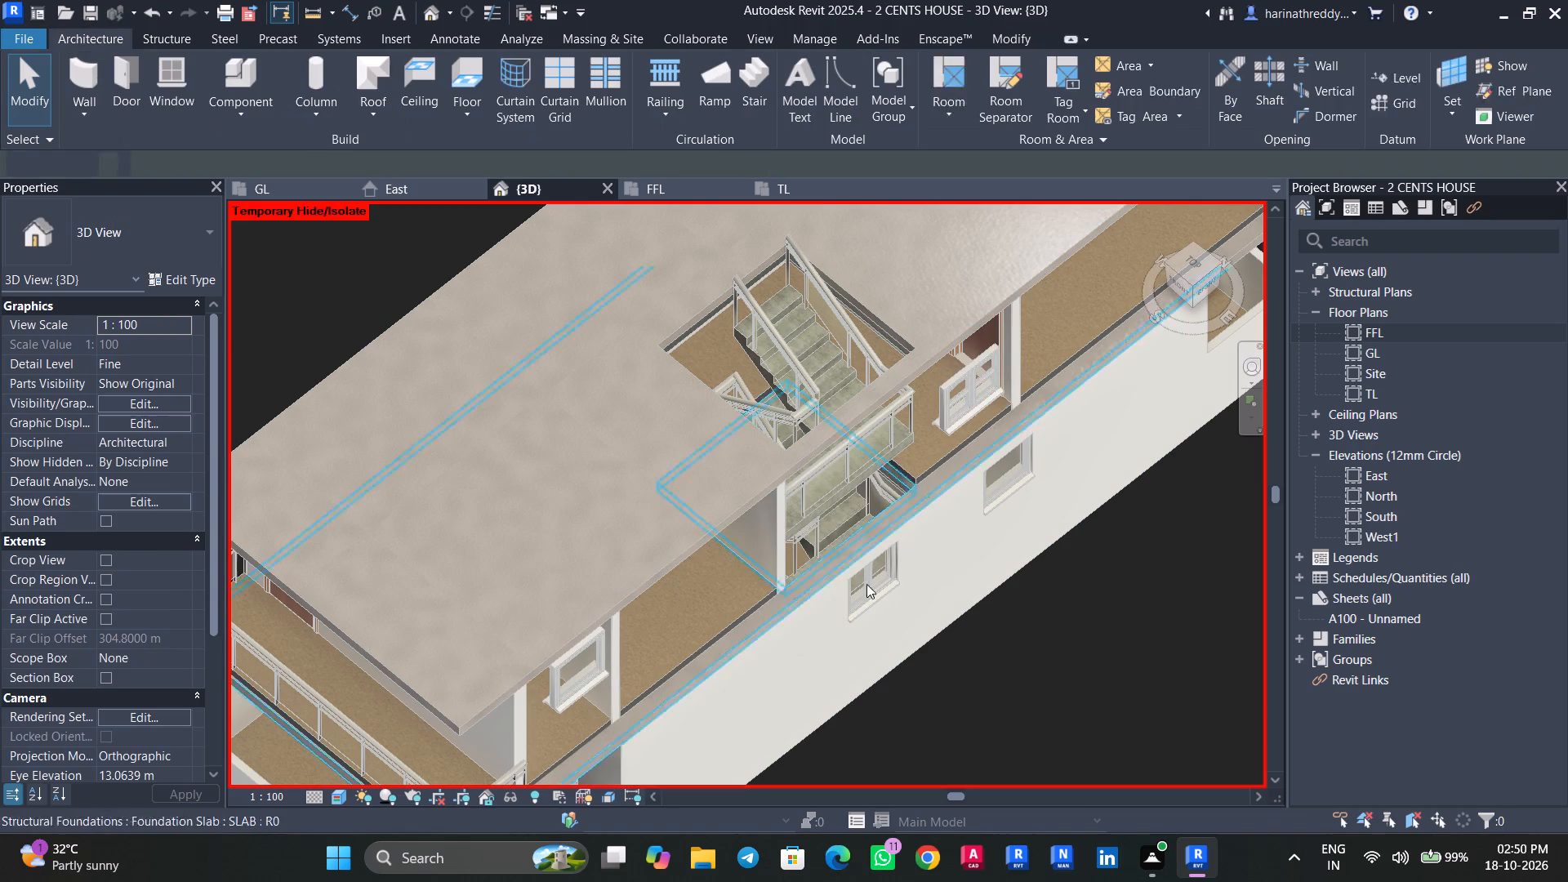
shift+middle_drag(969, 640, 866, 567)
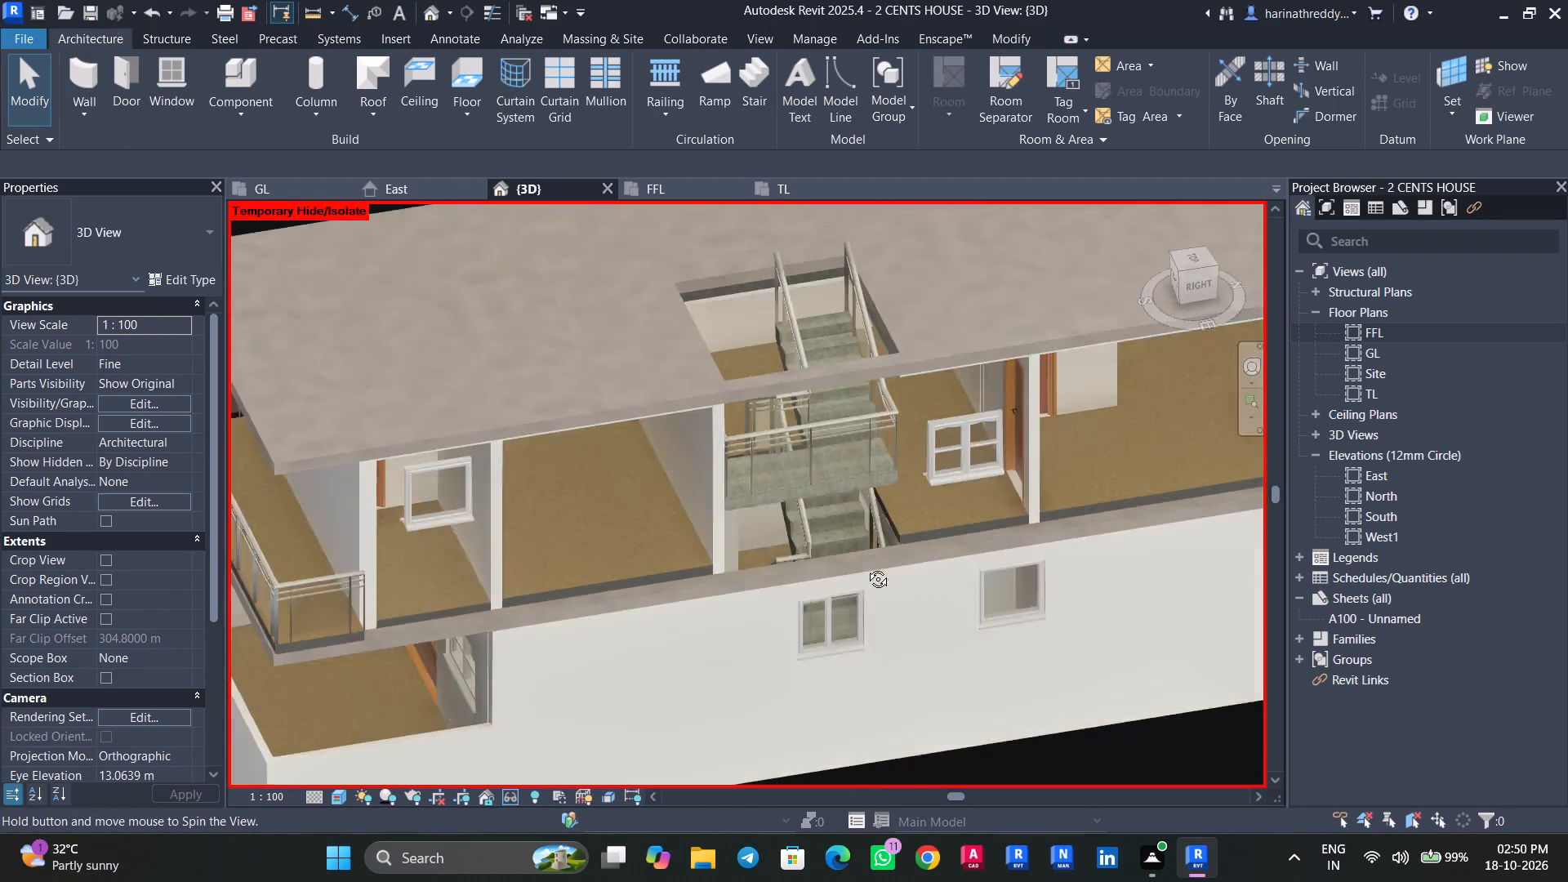
shift+middle_drag(866, 567, 911, 653)
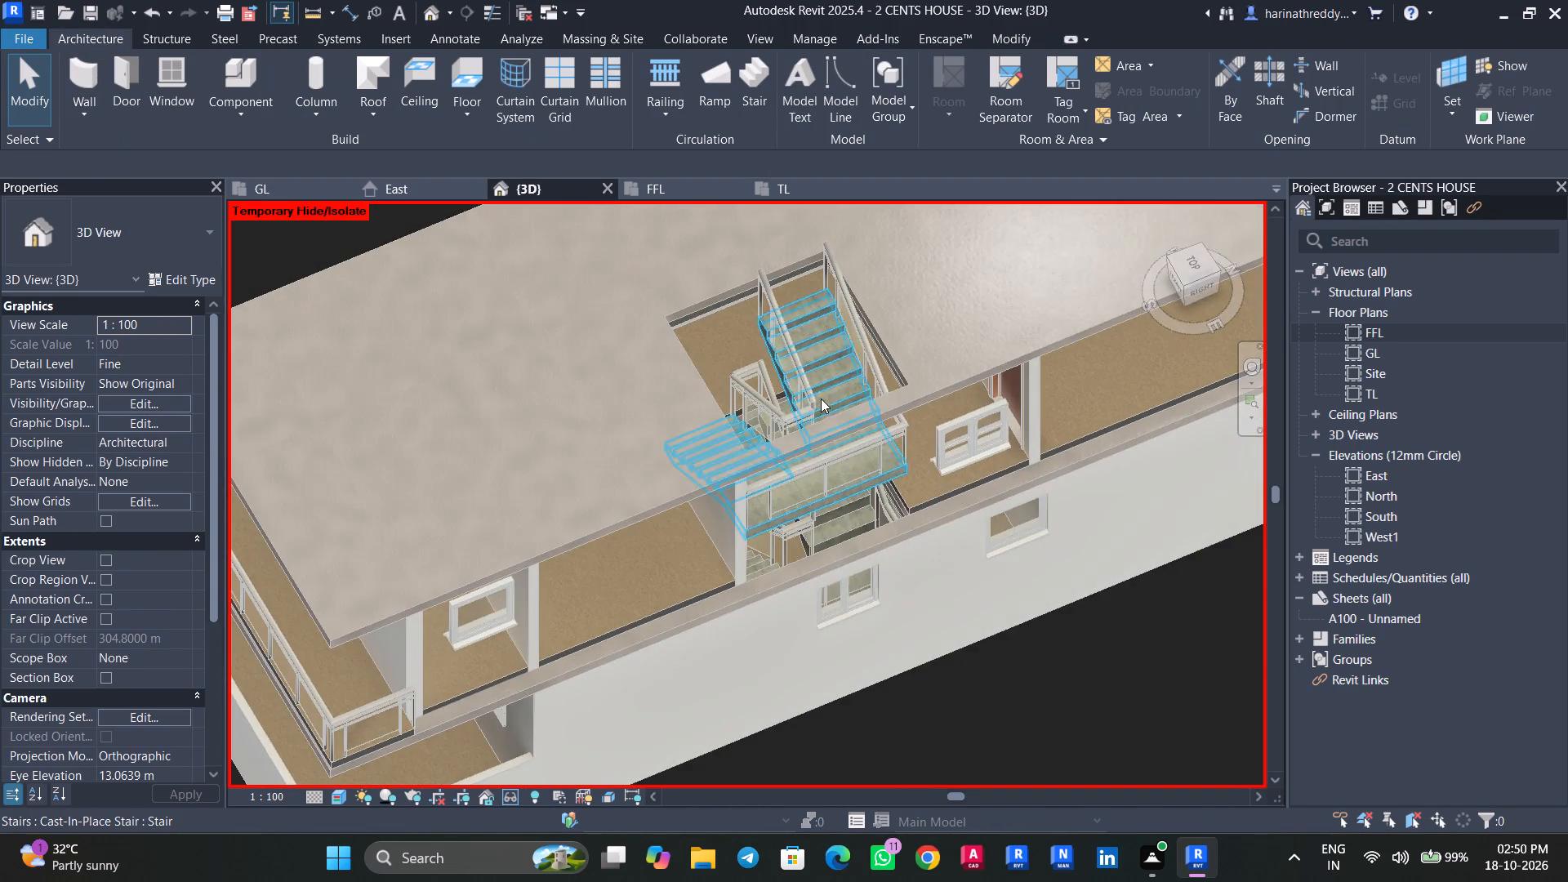
Examine the stairwell from above, including the railings between the flights and the family lounge floor edge beside the stair.
scroll(780, 376, up, 8)
click(704, 367)
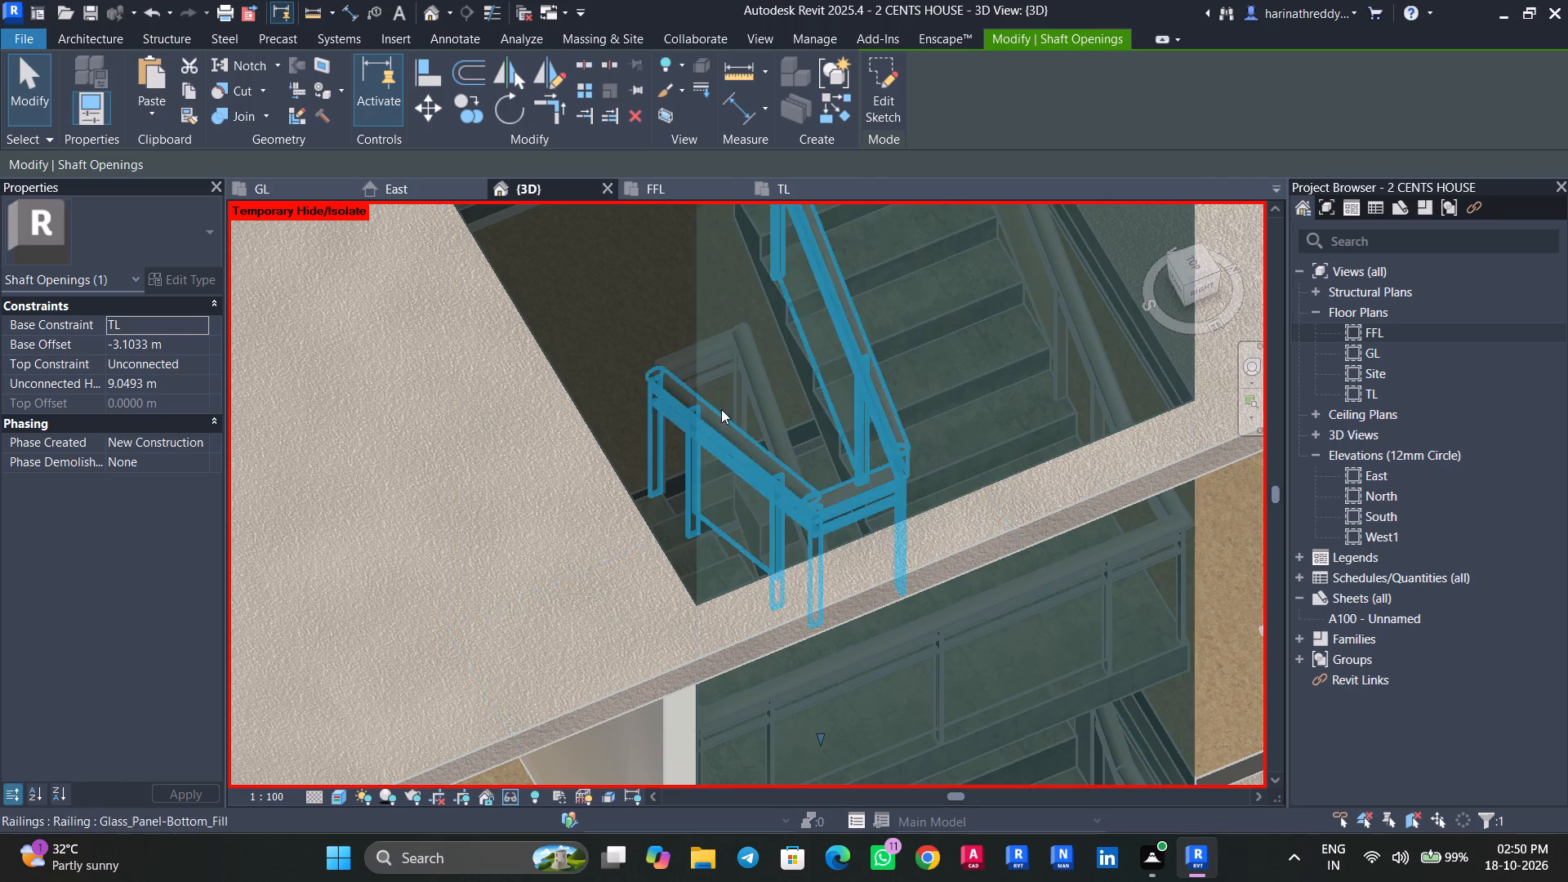
key(Escape)
shift+middle_drag(962, 751, 940, 881)
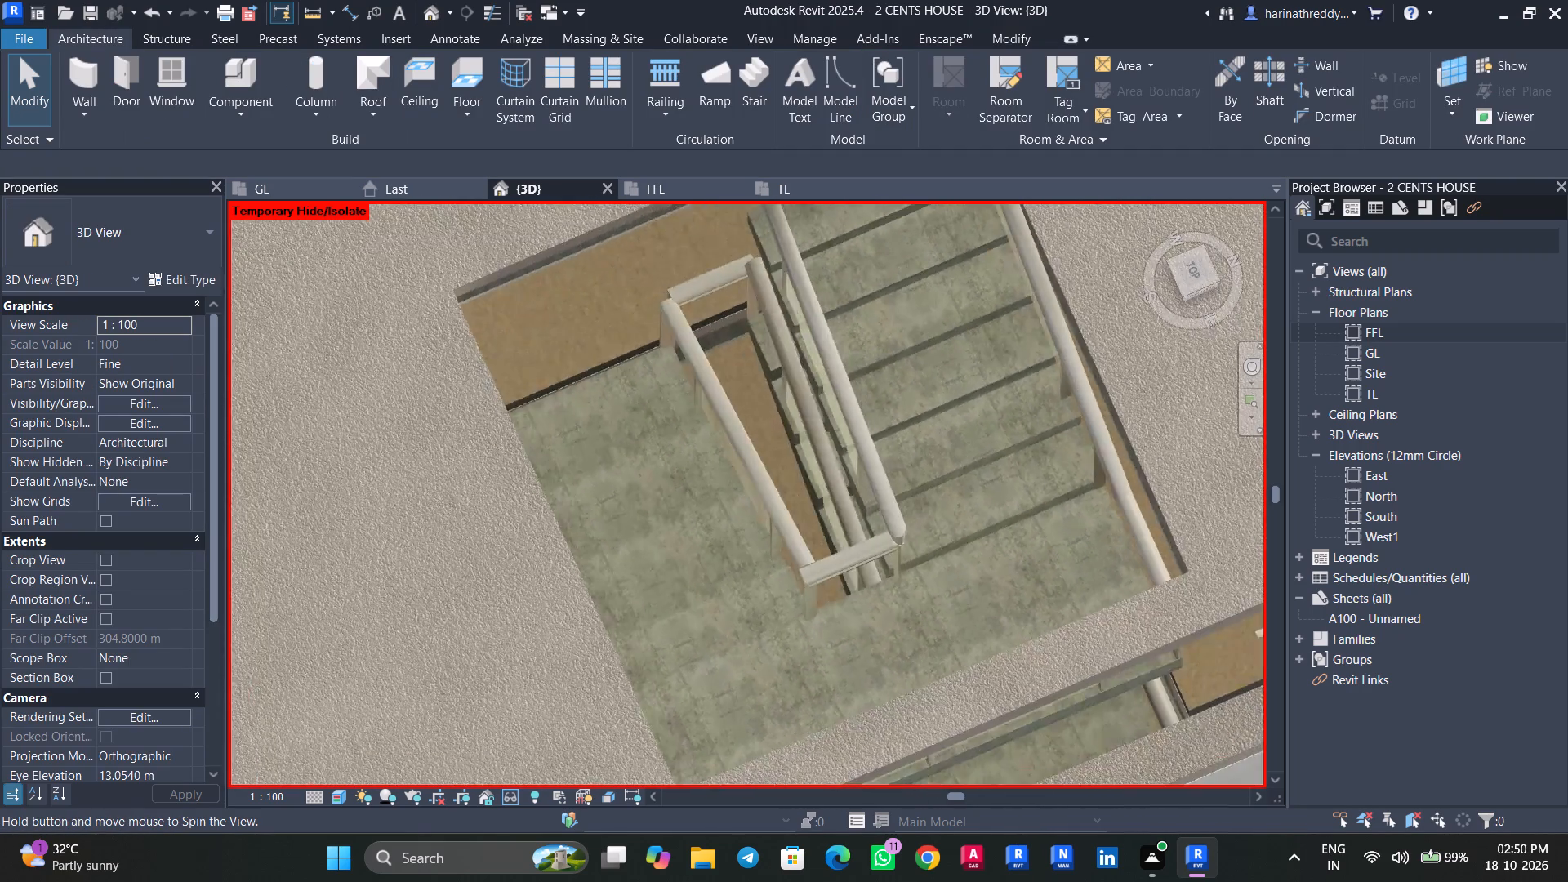
shift+middle_drag(940, 881, 805, 881)
scroll(808, 244, up, 4)
middle_drag(779, 287, 728, 476)
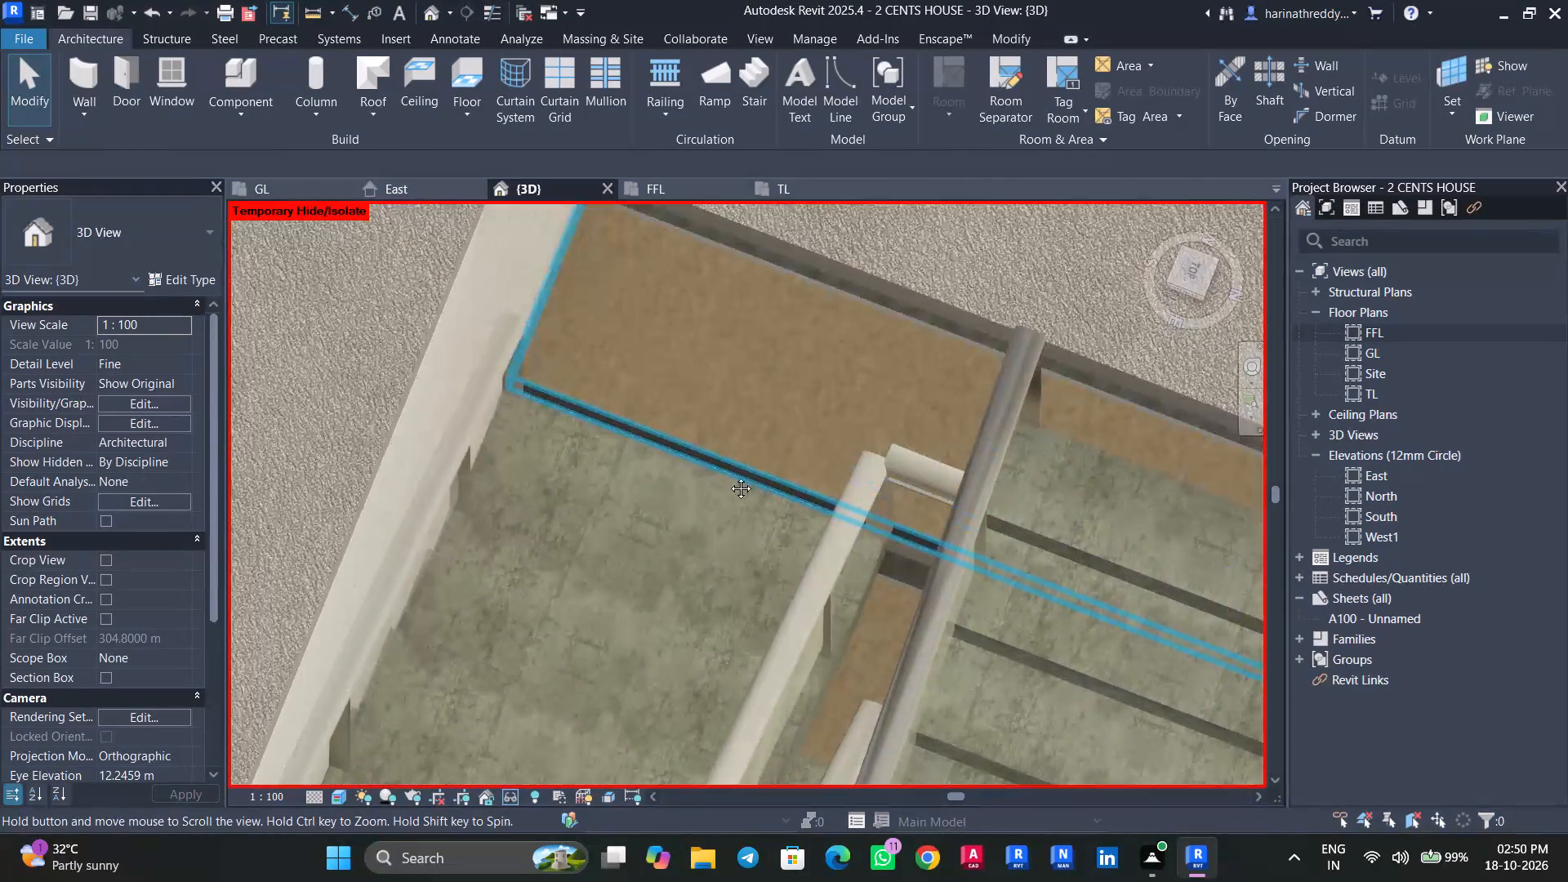
middle_drag(728, 476, 728, 477)
scroll(729, 504, up, 11)
middle_drag(765, 476, 662, 696)
shift+middle_drag(656, 702, 640, 743)
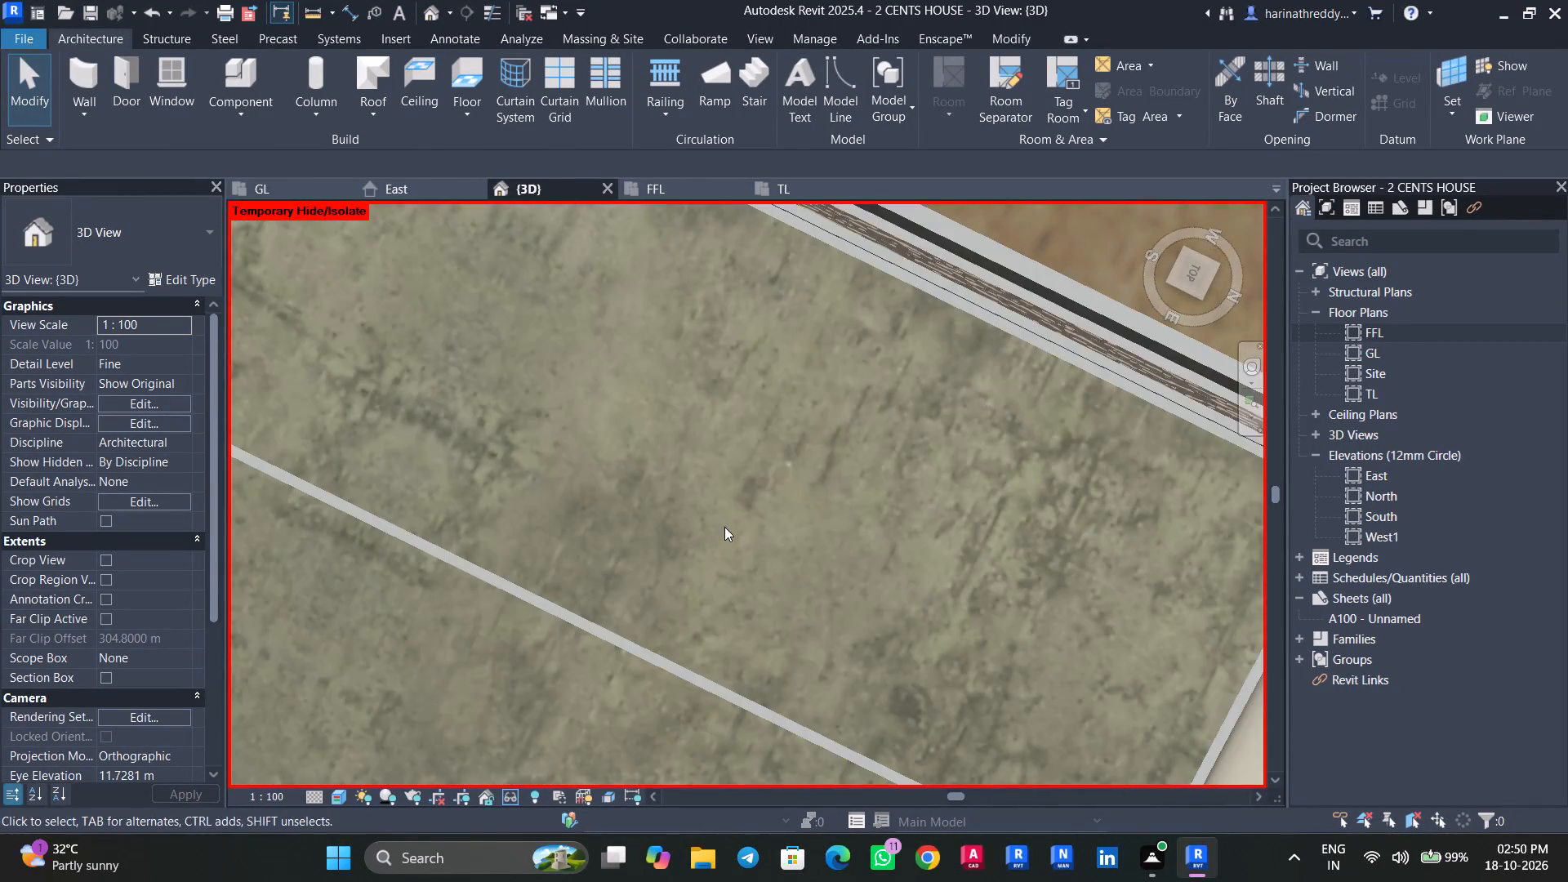
middle_drag(724, 528, 595, 848)
scroll(754, 599, up, 6)
middle_drag(762, 593, 663, 732)
shift+middle_drag(725, 619, 708, 655)
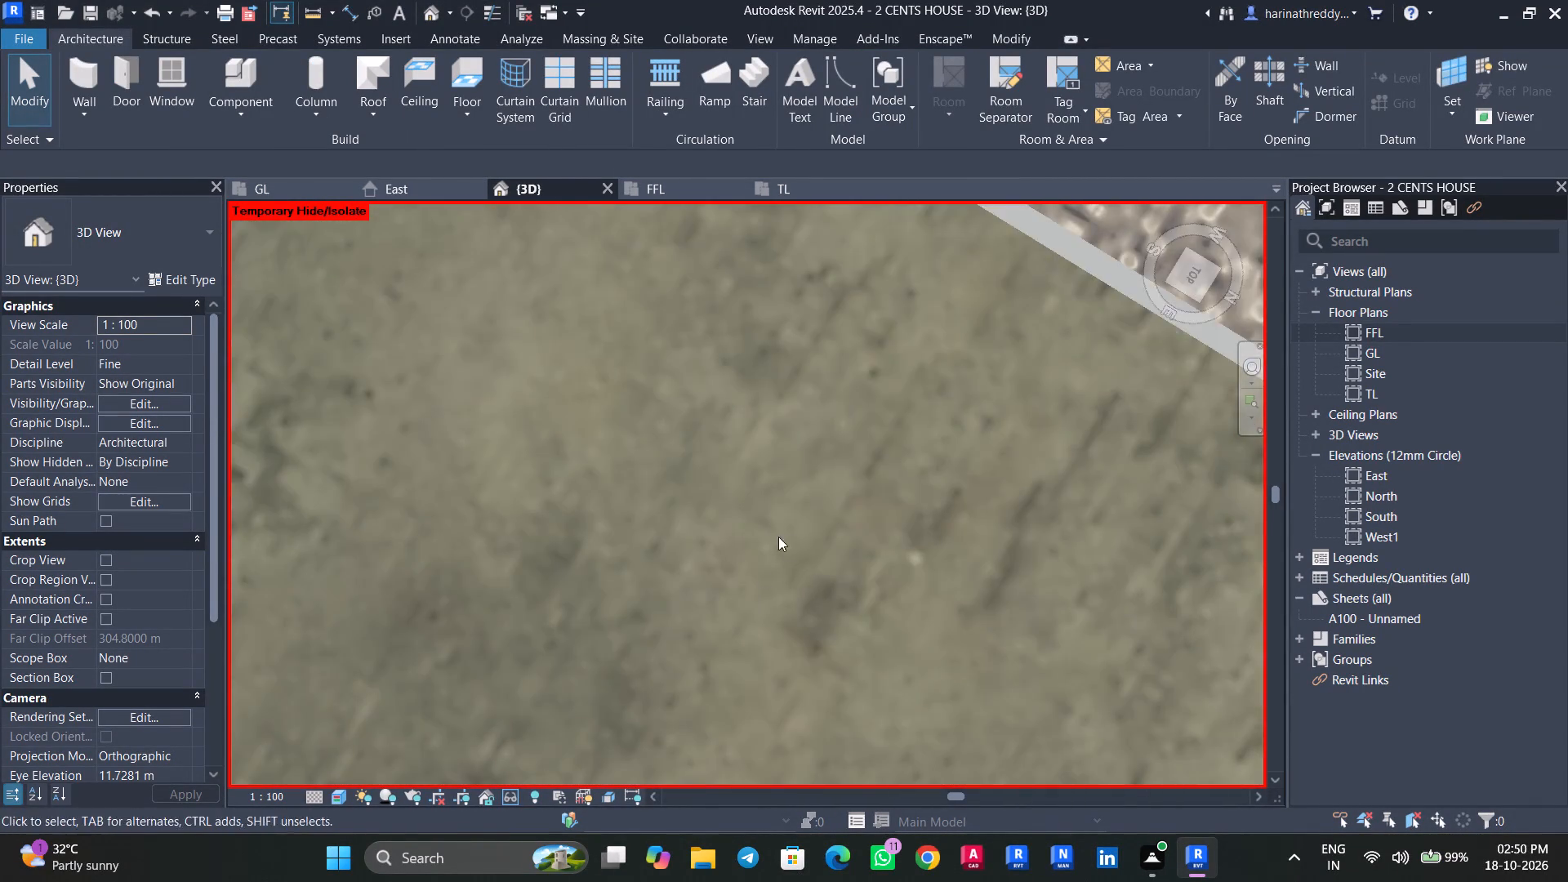
middle_drag(778, 537, 625, 865)
scroll(625, 865, up, 1)
middle_drag(724, 653, 304, 866)
scroll(467, 699, down, 17)
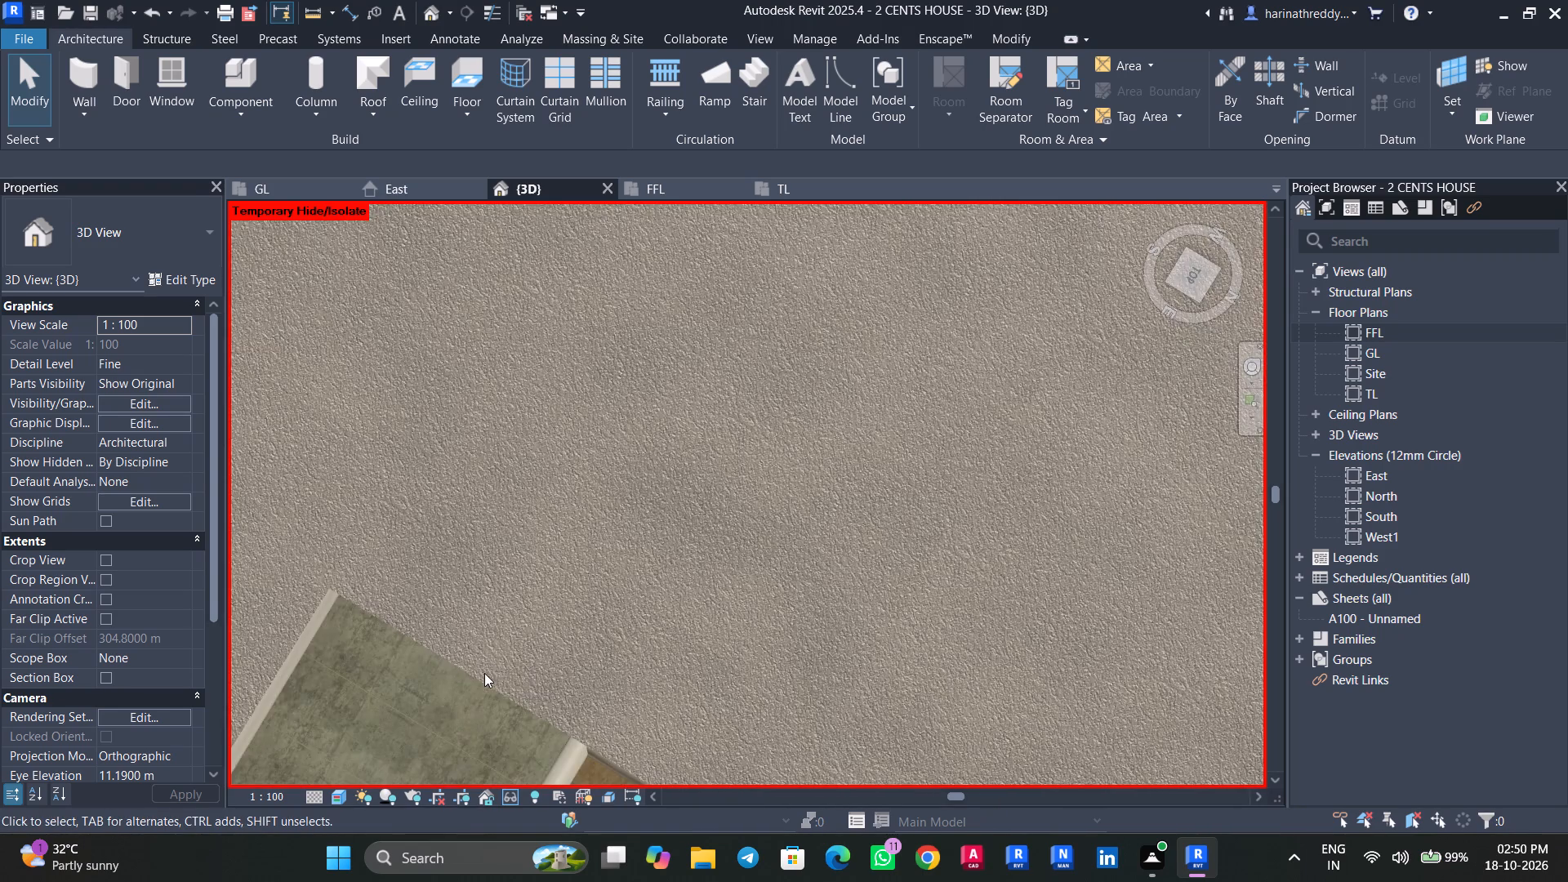
scroll(484, 673, down, 9)
shift+middle_drag(490, 666, 531, 577)
scroll(439, 725, up, 7)
scroll(439, 724, down, 1)
scroll(439, 724, up, 7)
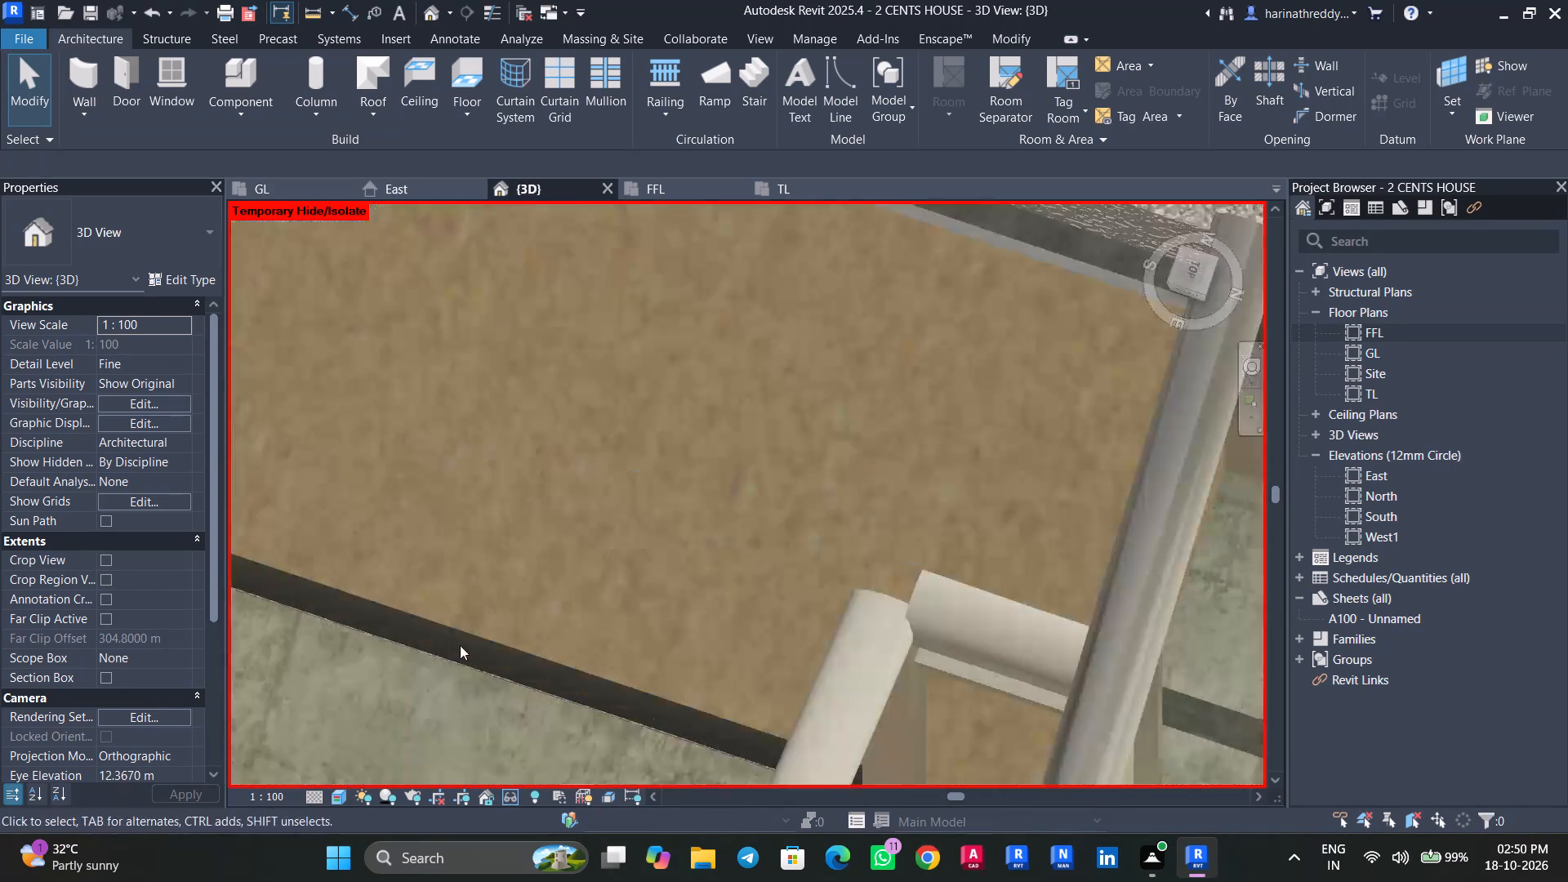
scroll(460, 645, up, 4)
scroll(460, 645, down, 1)
scroll(460, 645, up, 9)
click(571, 598)
scroll(571, 598, down, 13)
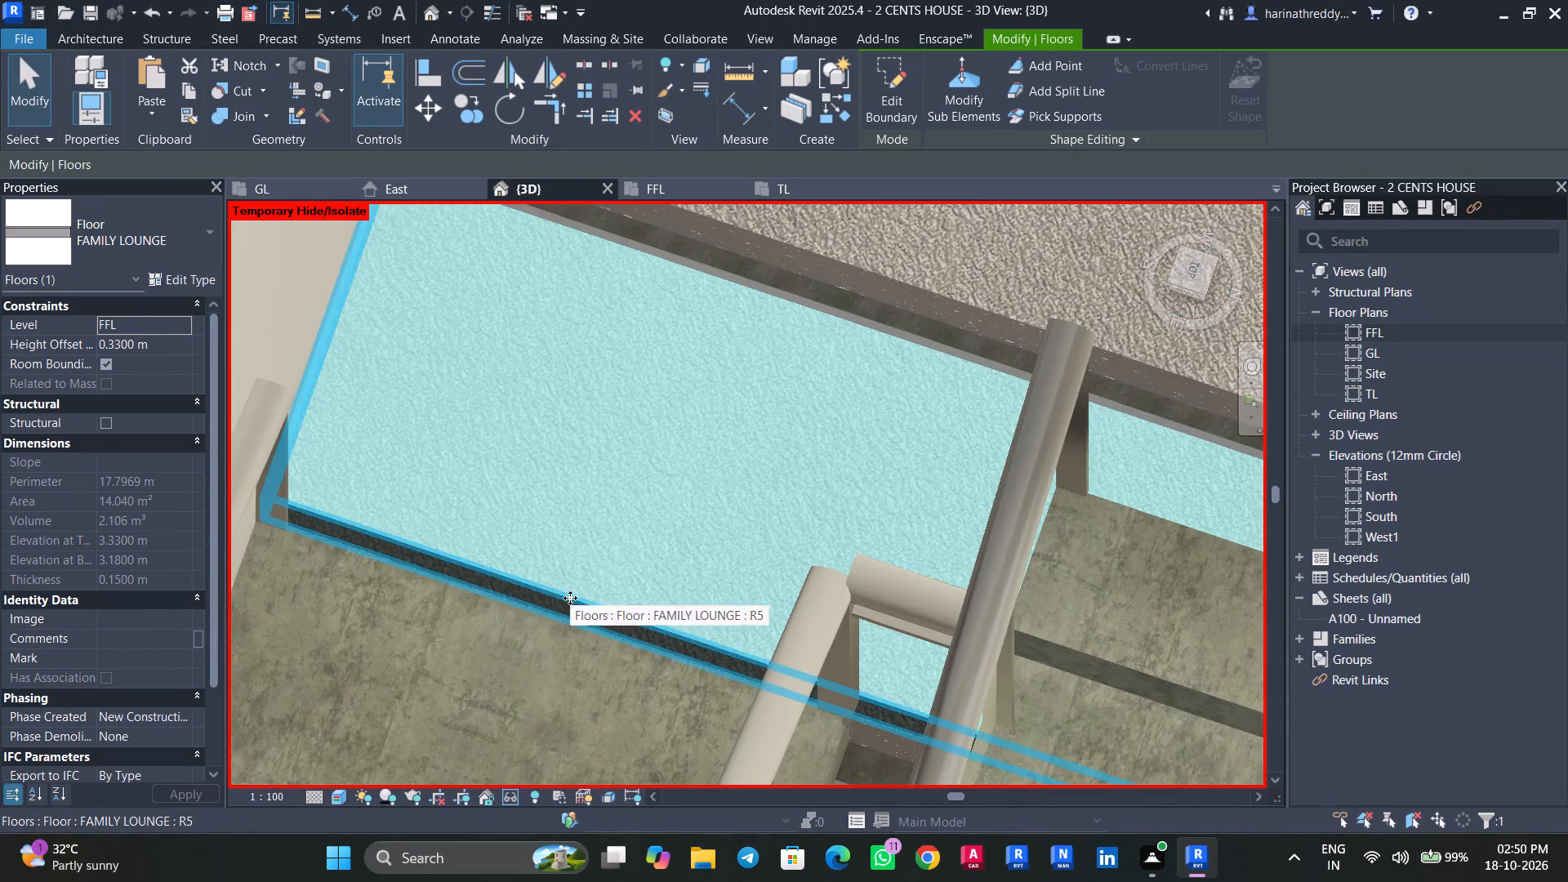
shift+middle_drag(570, 598, 629, 497)
scroll(637, 500, down, 8)
key(Escape)
key(Escape)
Examine the upper staircase's landing, railings and top end at the slab opening from the side and front.
scroll(663, 630, up, 1)
shift+middle_drag(666, 630, 674, 608)
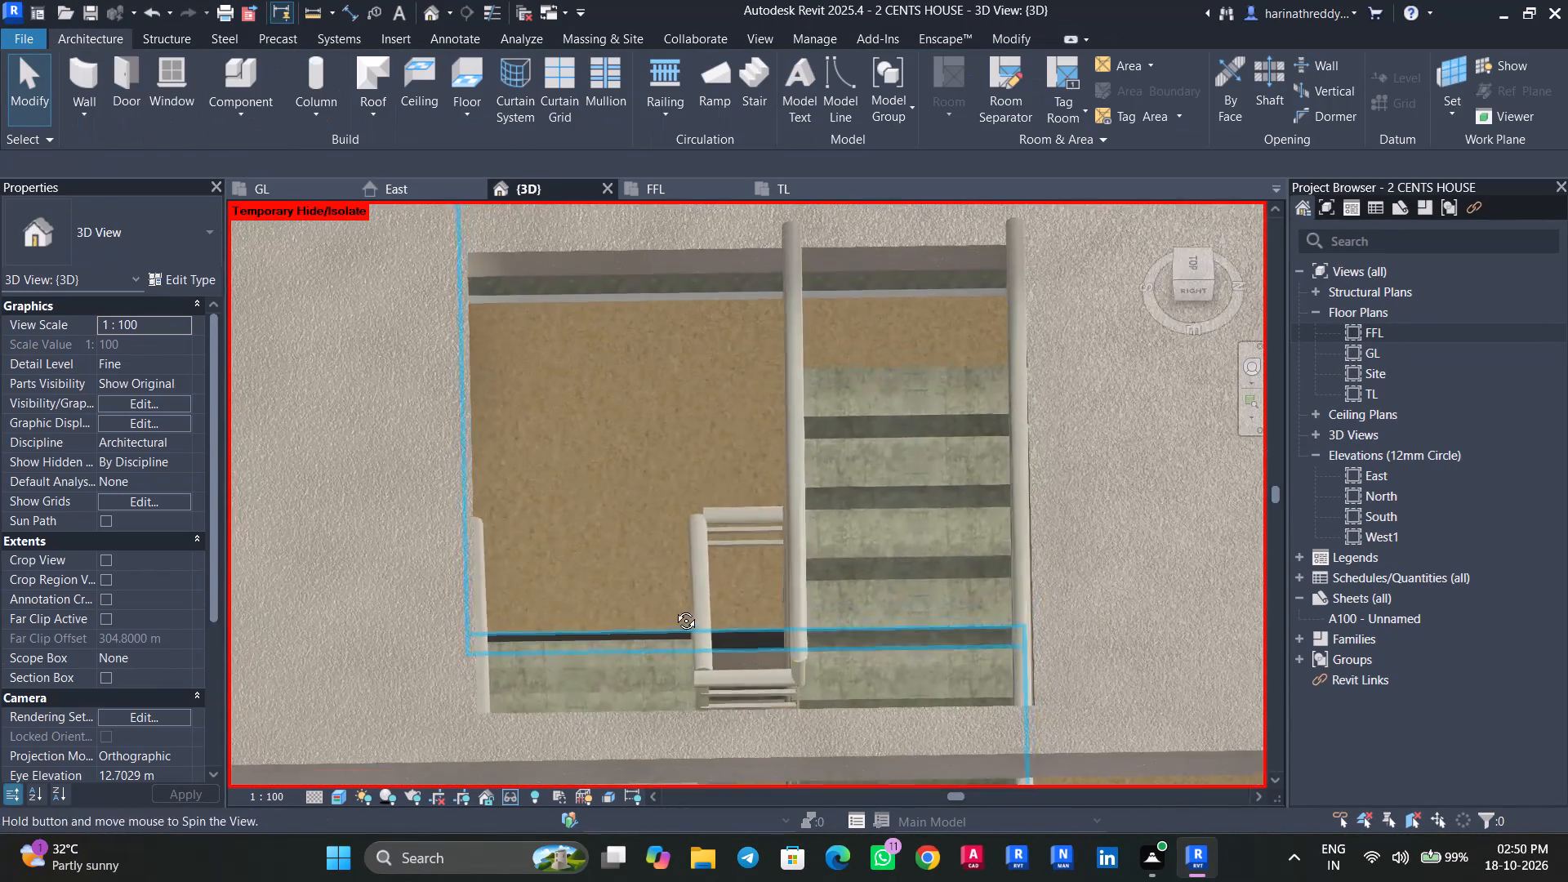
shift+middle_drag(674, 608, 656, 395)
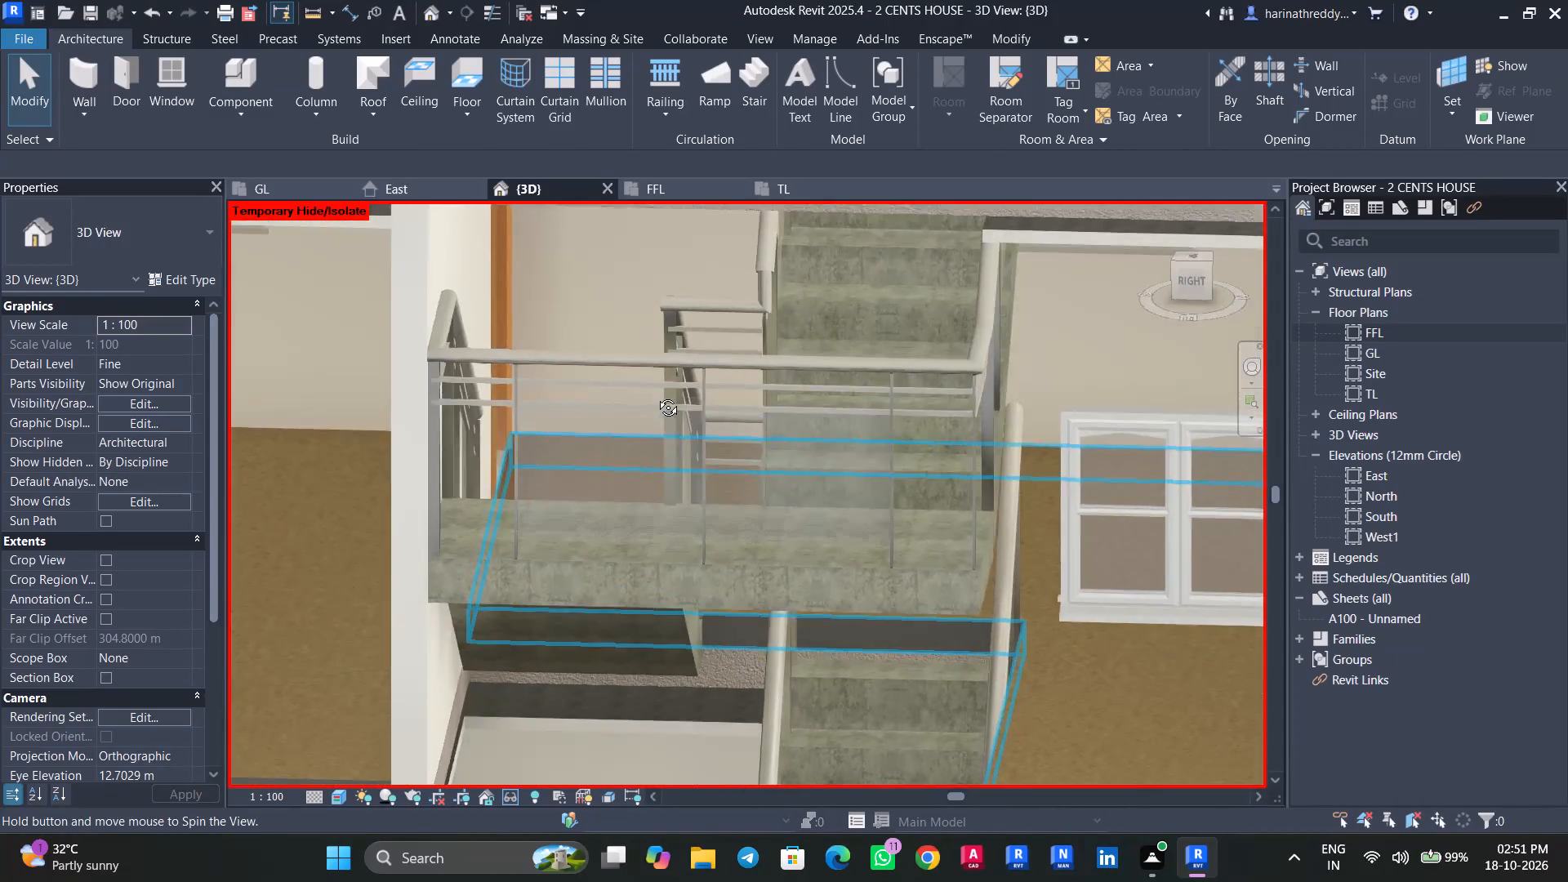
shift+middle_drag(656, 395, 662, 390)
middle_drag(685, 398, 615, 852)
scroll(855, 488, up, 5)
shift+middle_drag(829, 583, 846, 675)
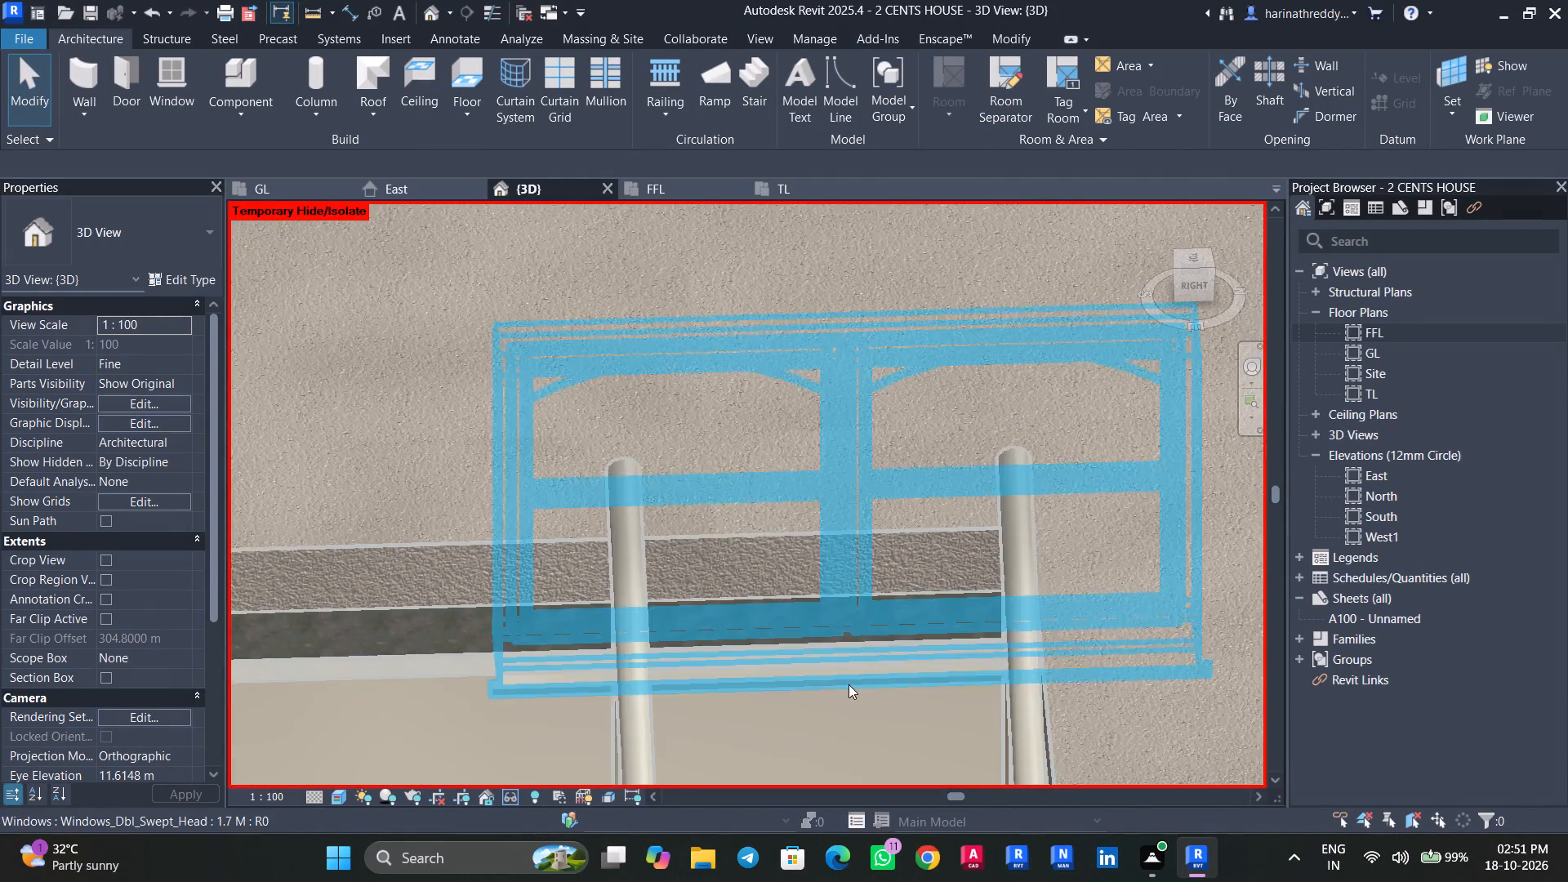
scroll(849, 684, down, 4)
shift+middle_drag(857, 717, 1070, 764)
middle_drag(1062, 756, 937, 442)
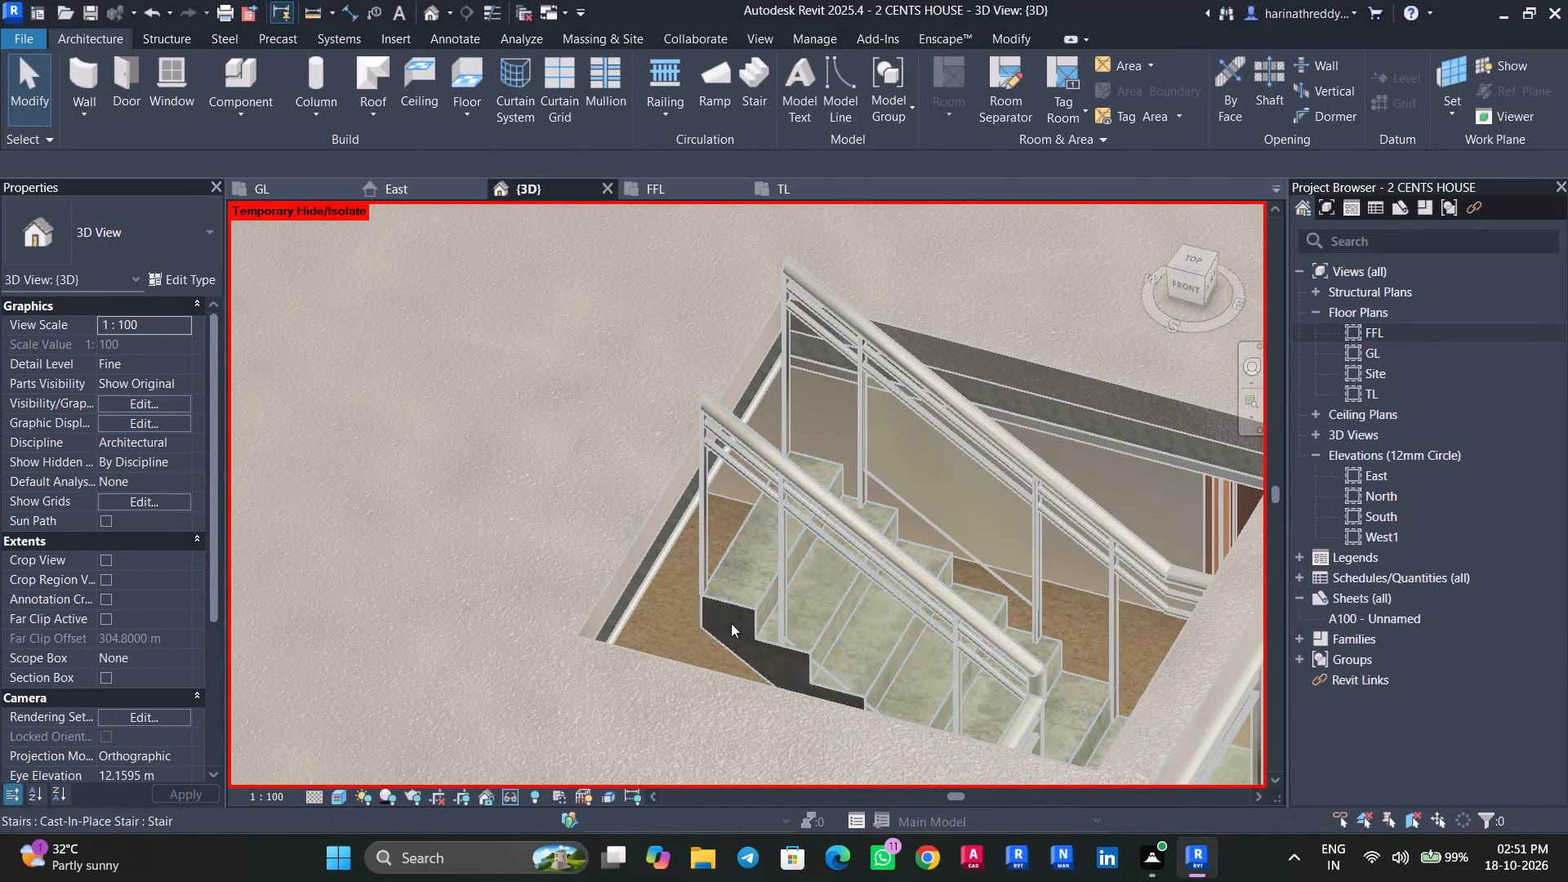
Set the desired number of risers of the upper staircase, from FFL to TL, to 14.
click(749, 609)
click(154, 477)
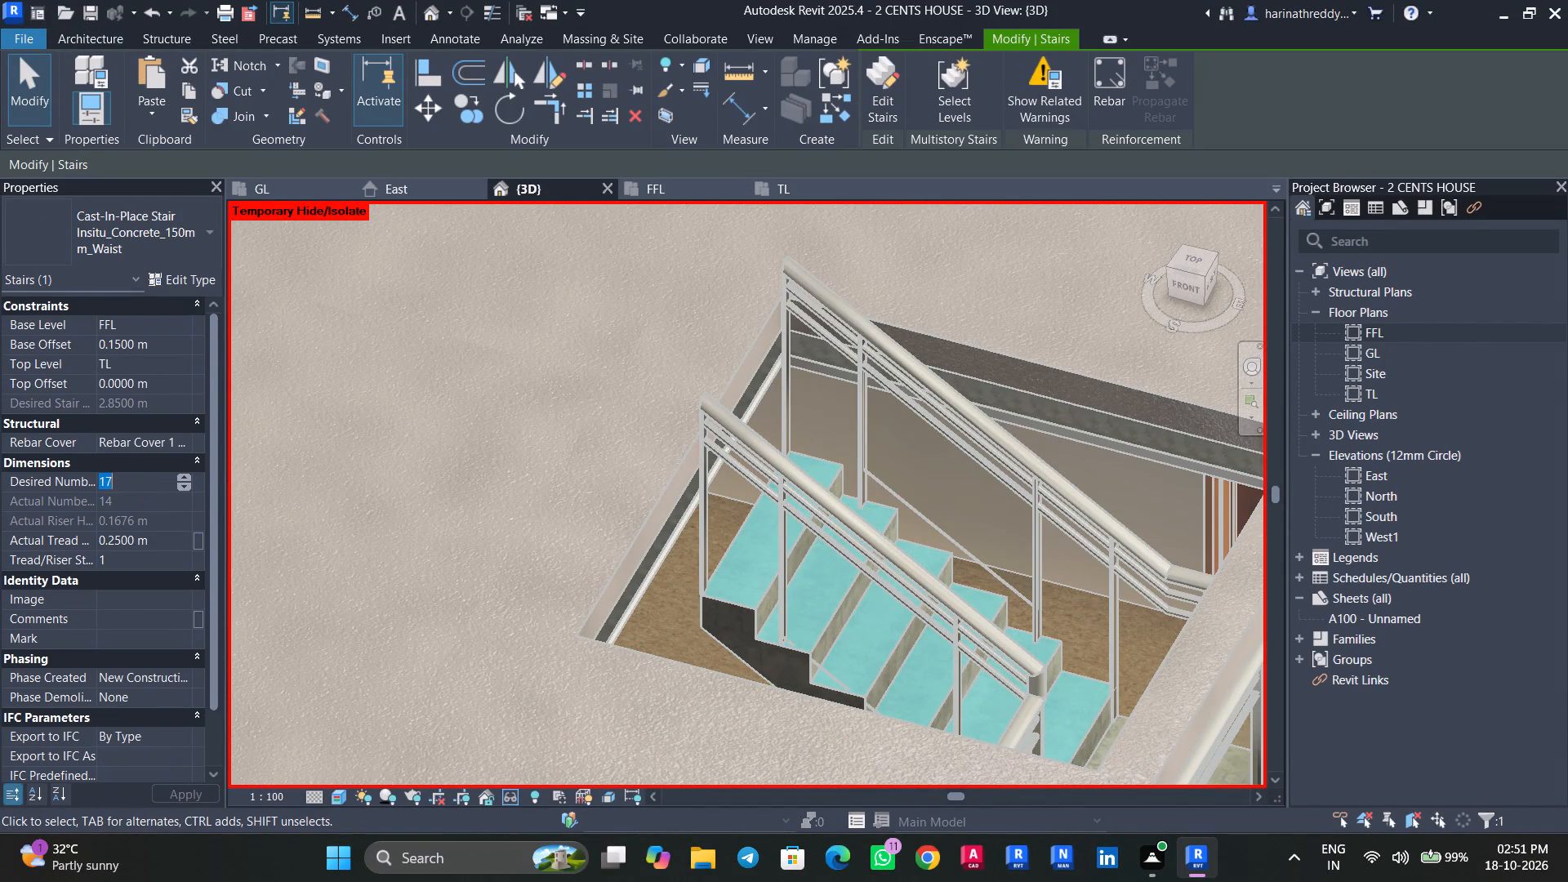
text(14)
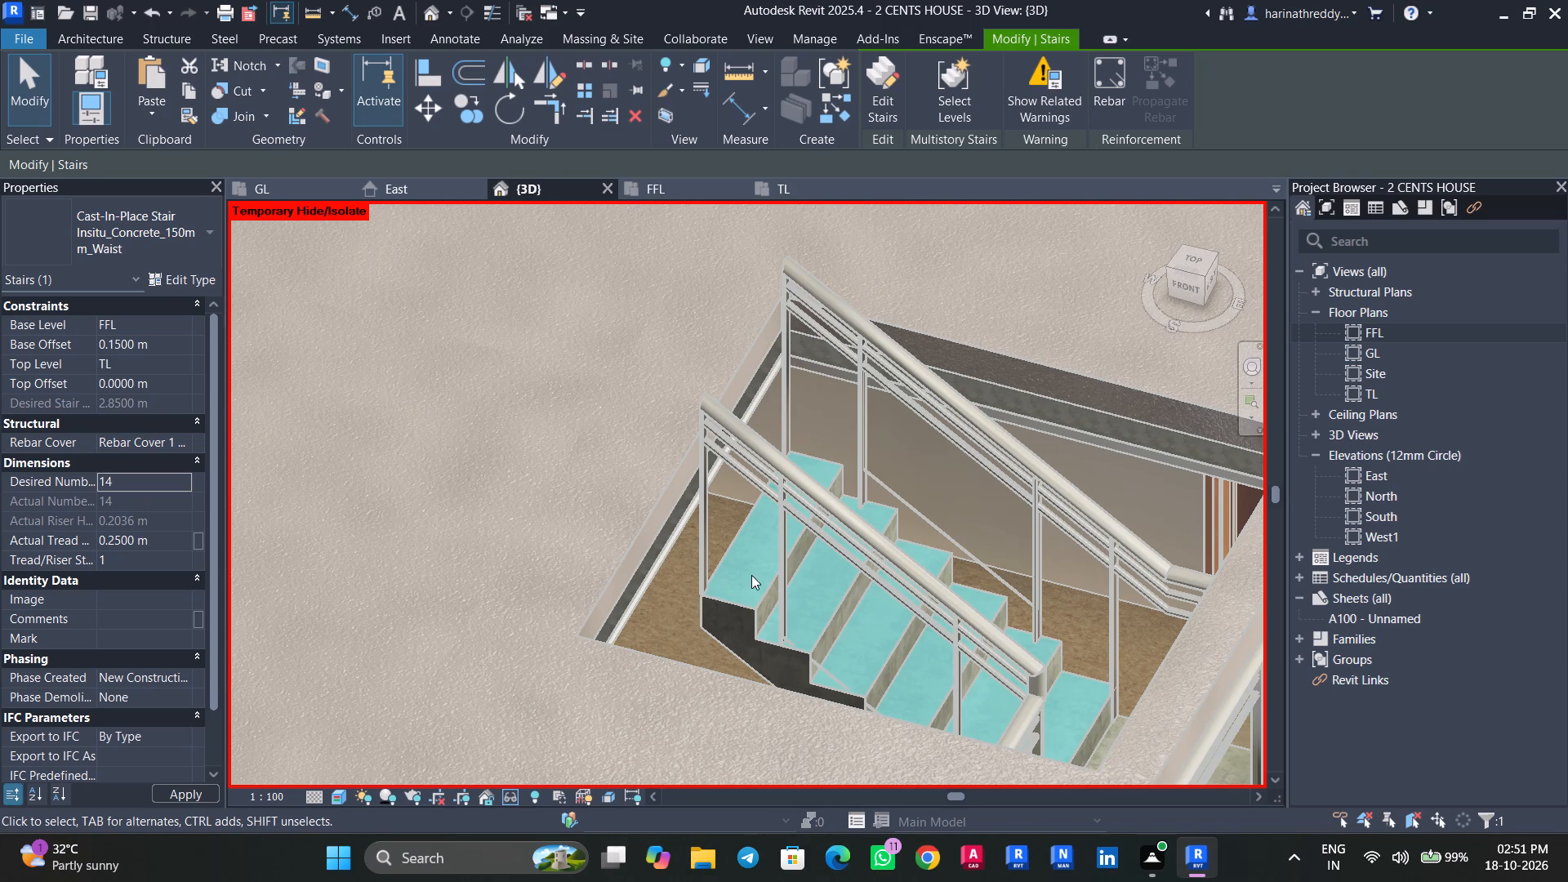
click(854, 492)
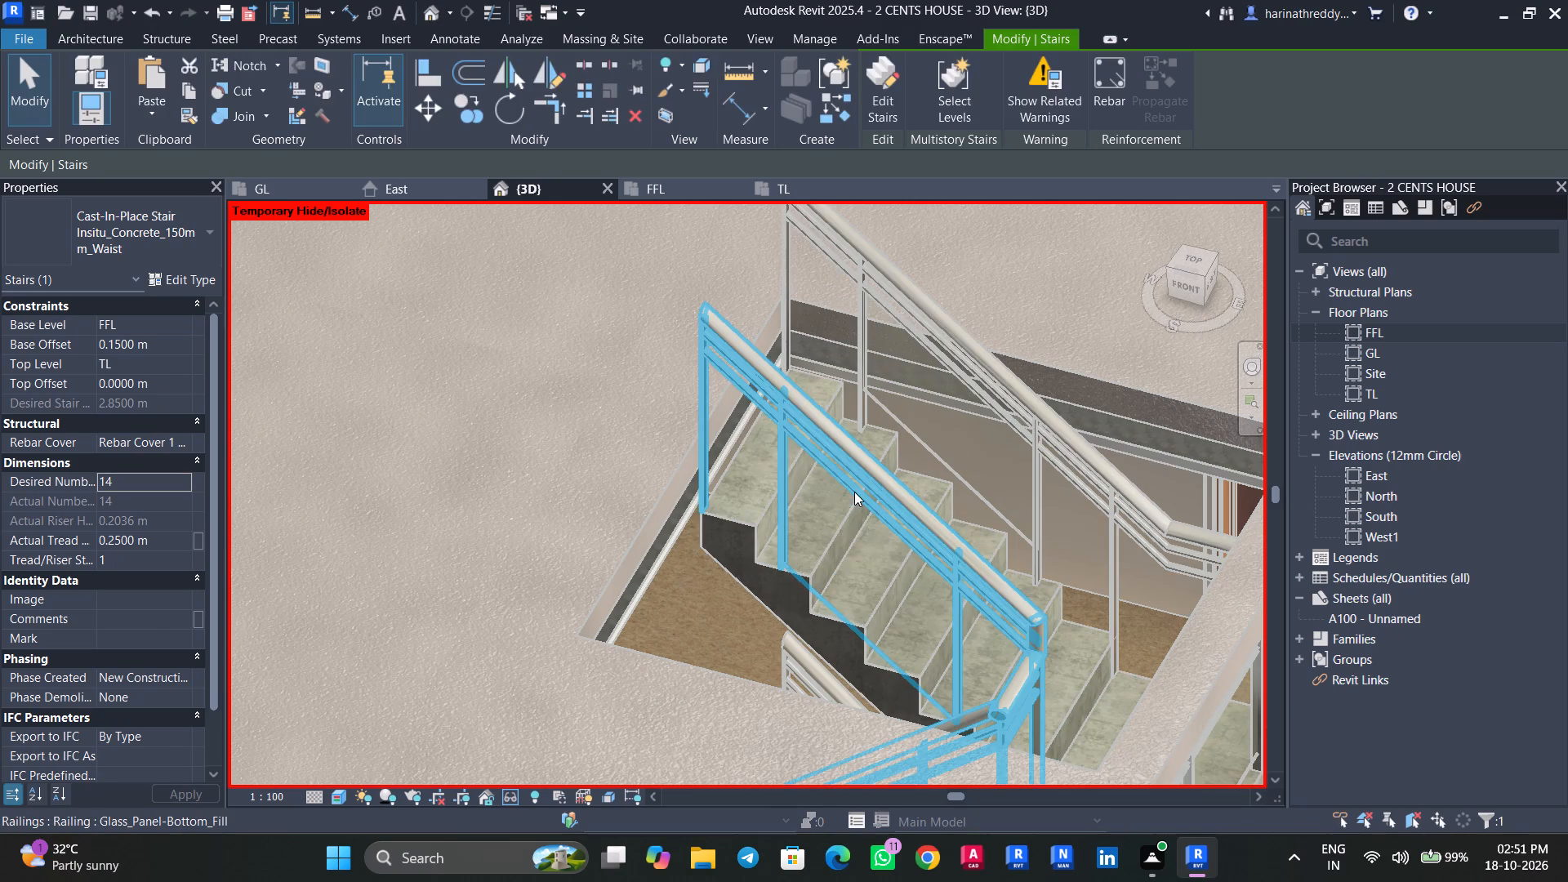
key(Escape)
key(Escape)
Change the upper staircase's desired number of risers to 13.
shift+middle_drag(876, 634, 608, 608)
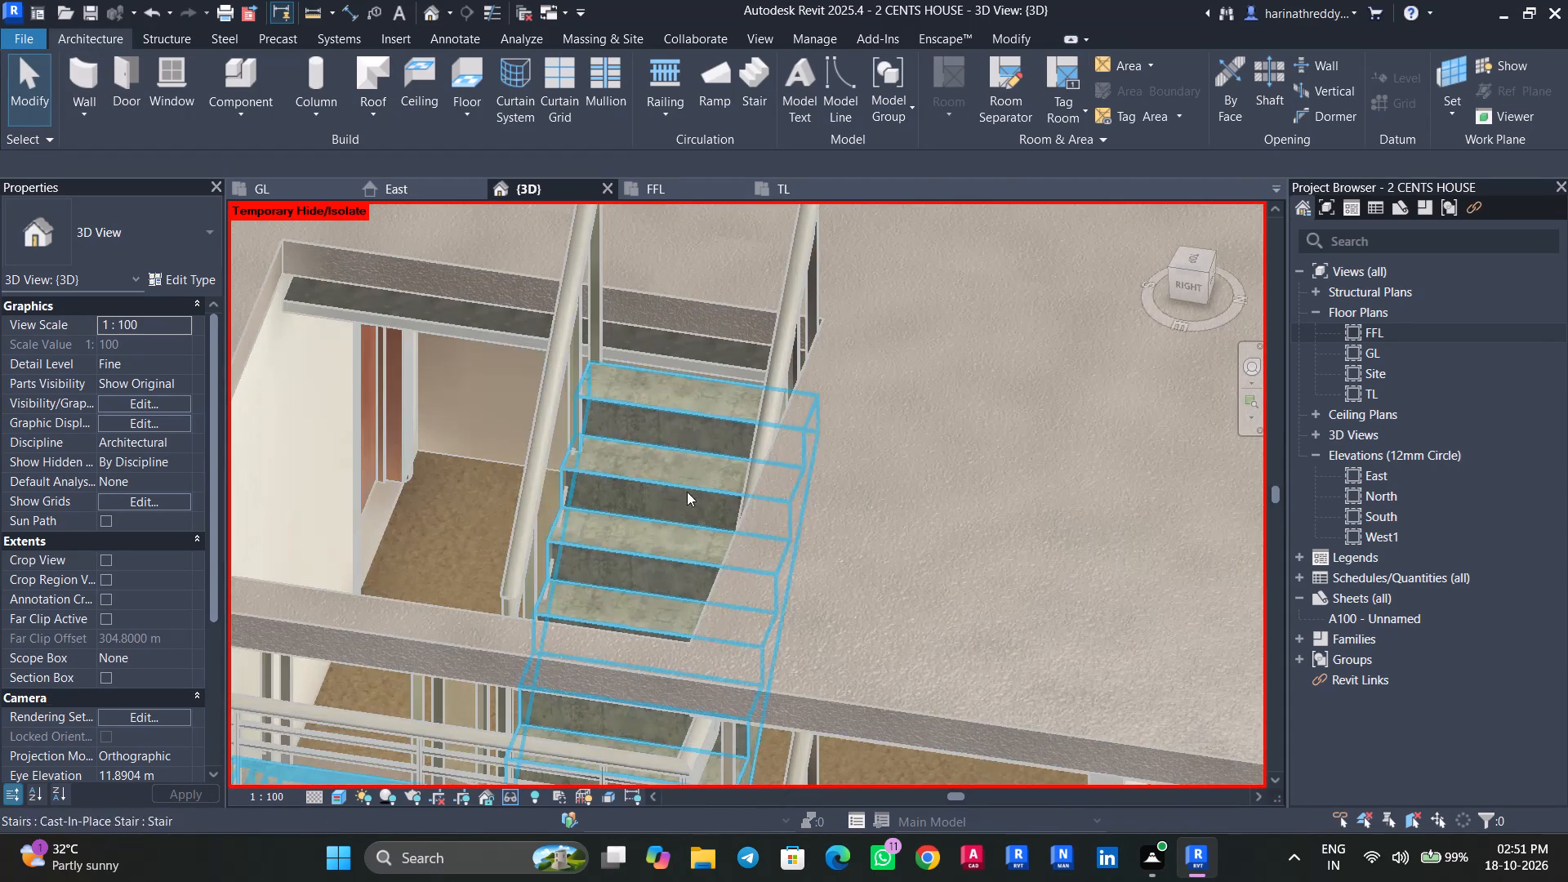
click(674, 456)
shift+middle_drag(626, 594, 789, 578)
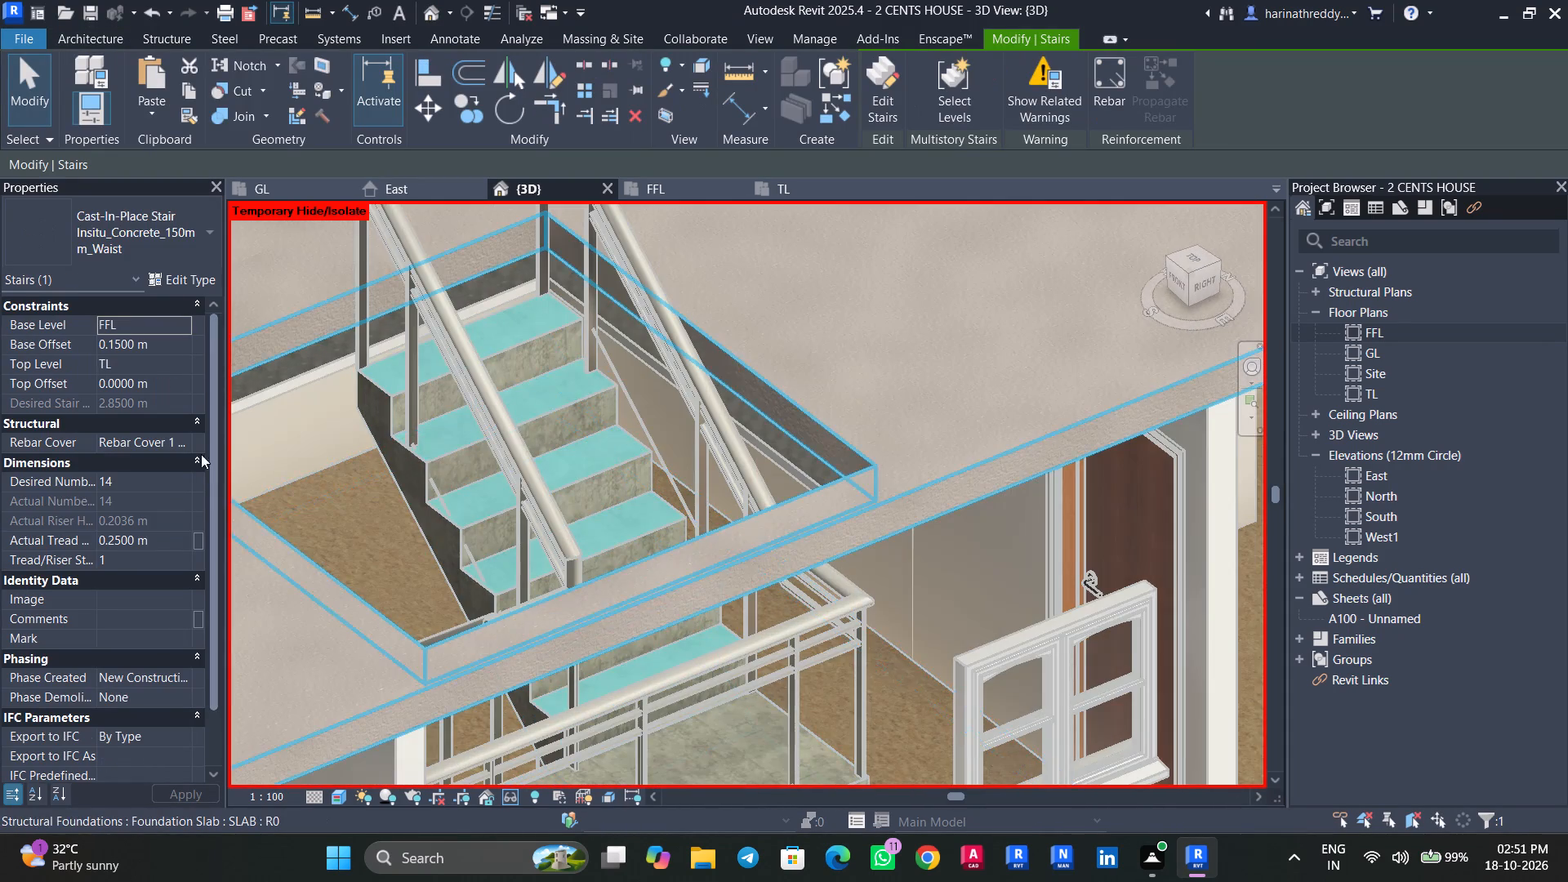
click(161, 477)
text(13)
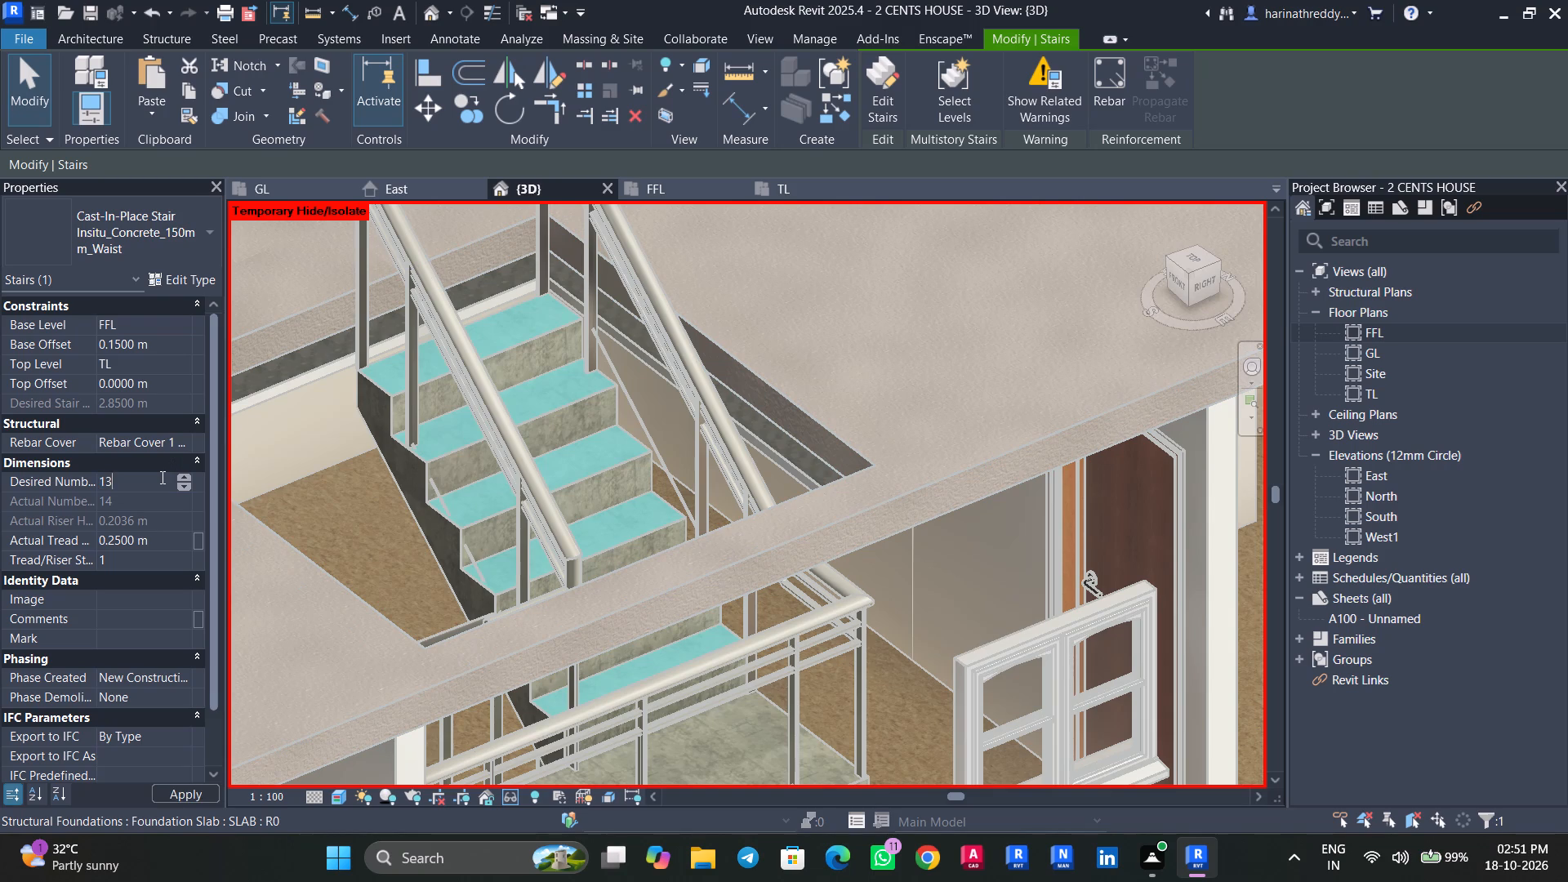
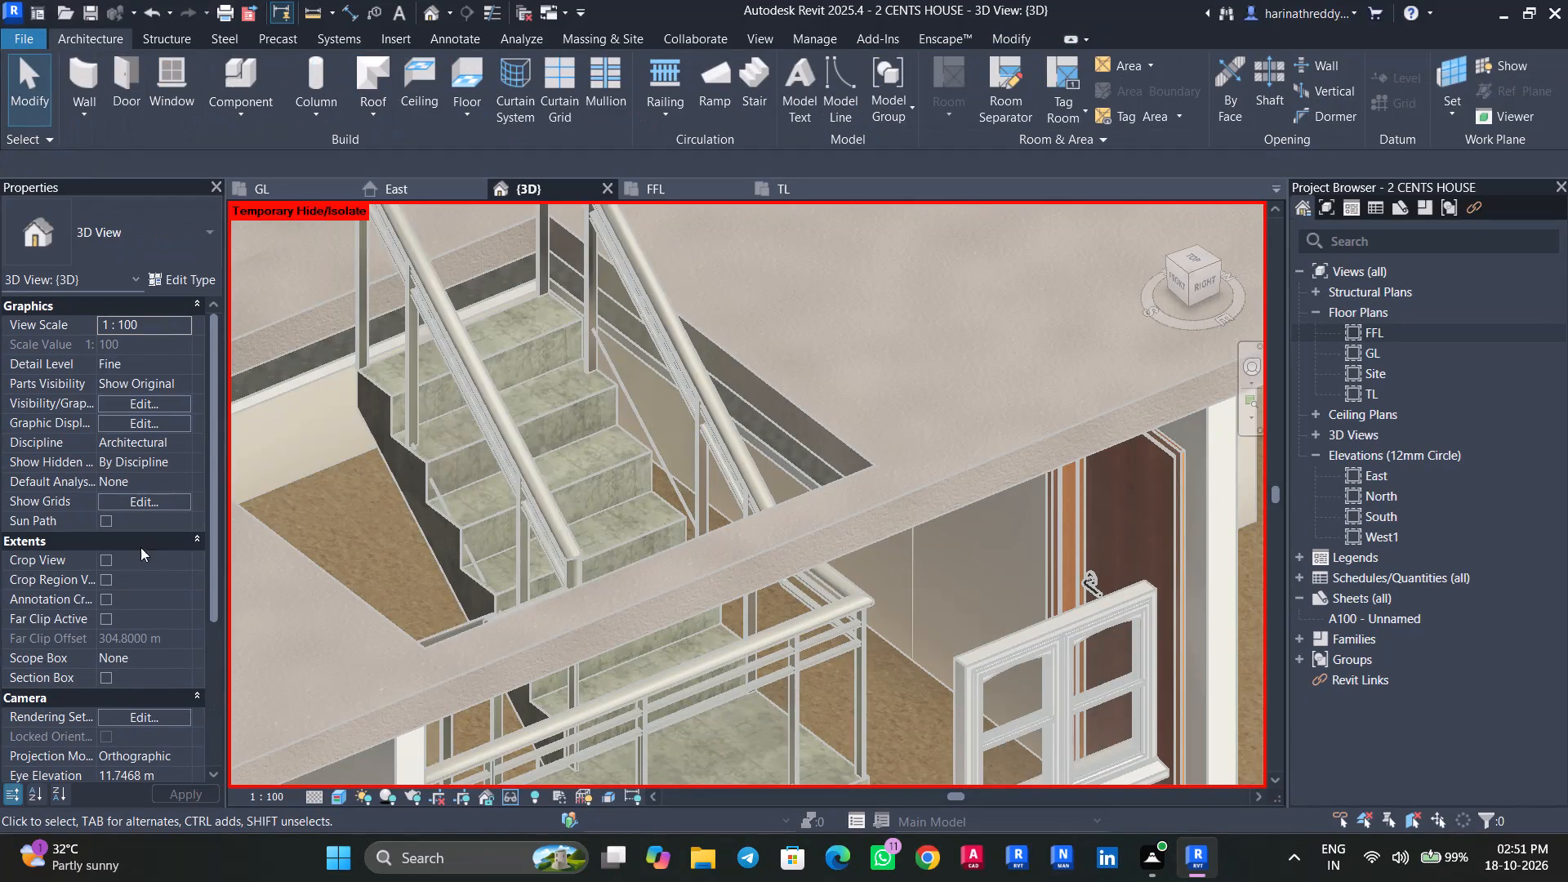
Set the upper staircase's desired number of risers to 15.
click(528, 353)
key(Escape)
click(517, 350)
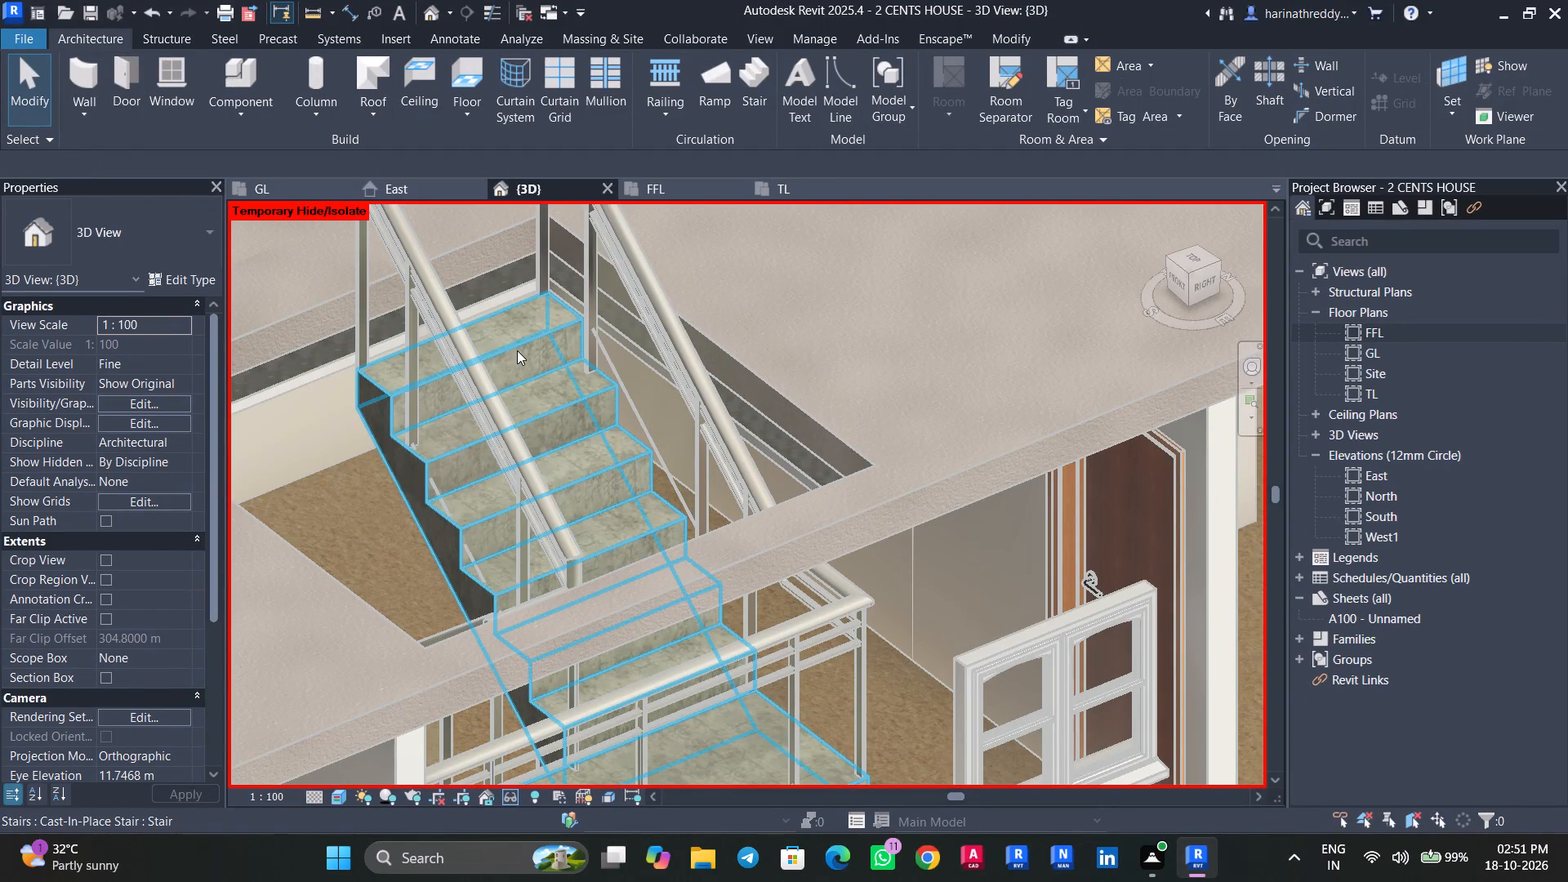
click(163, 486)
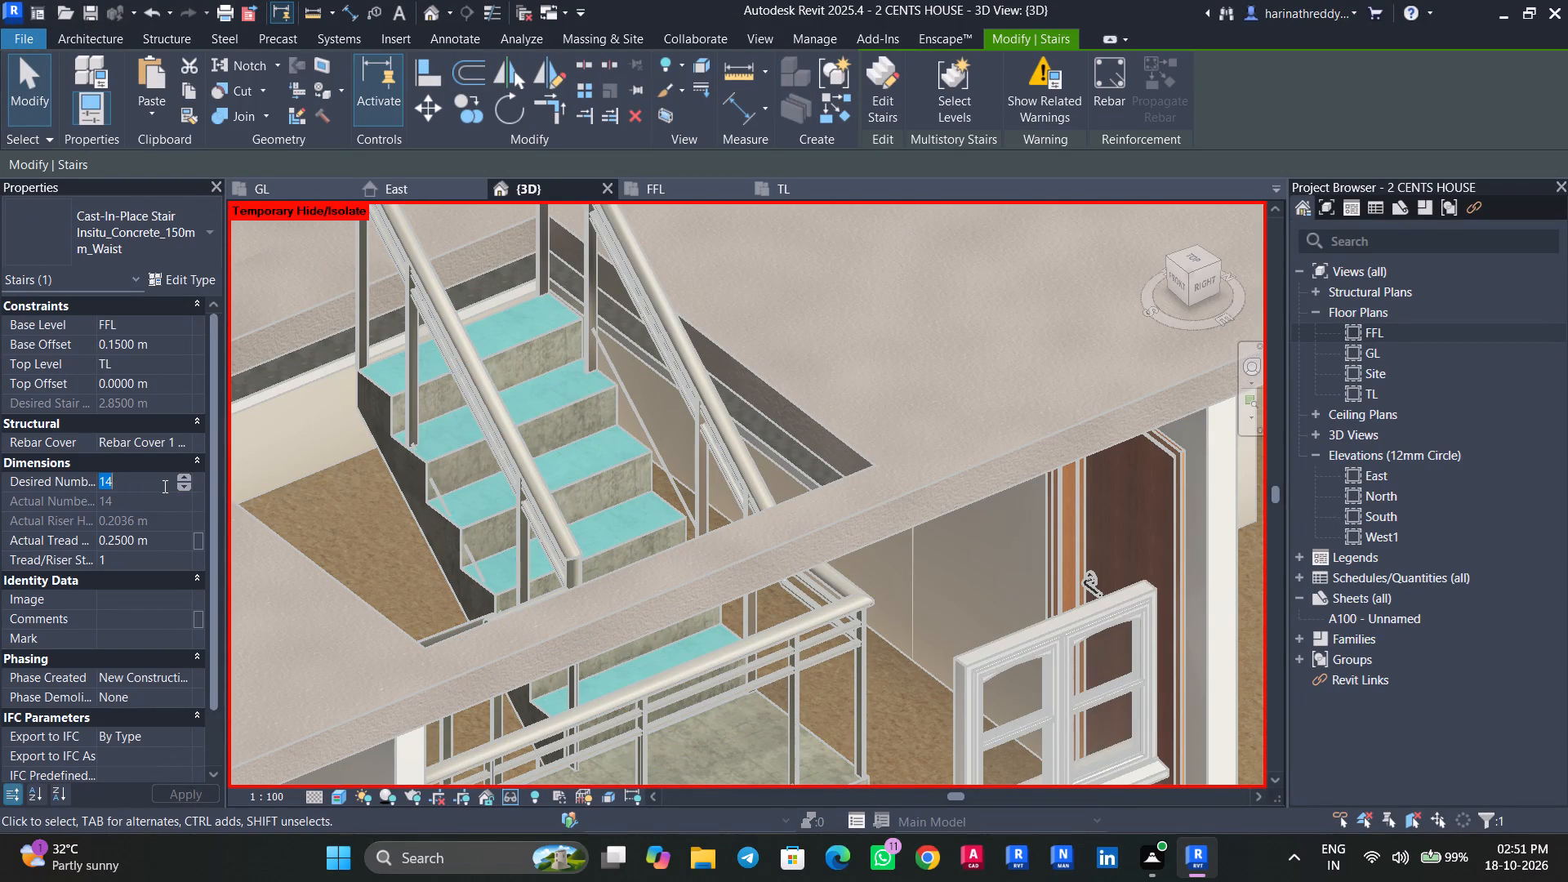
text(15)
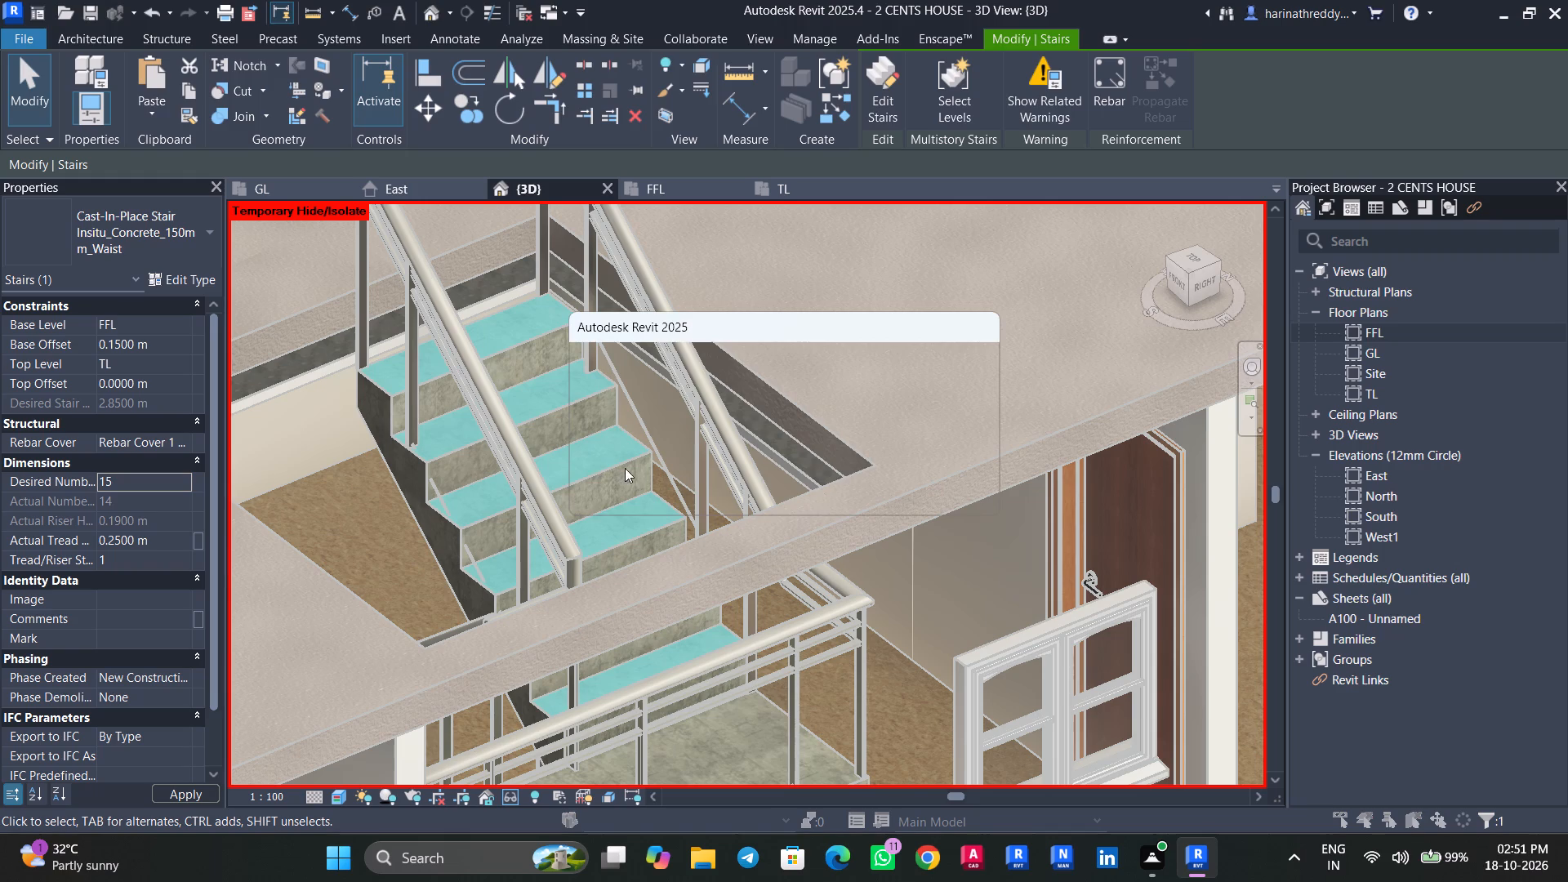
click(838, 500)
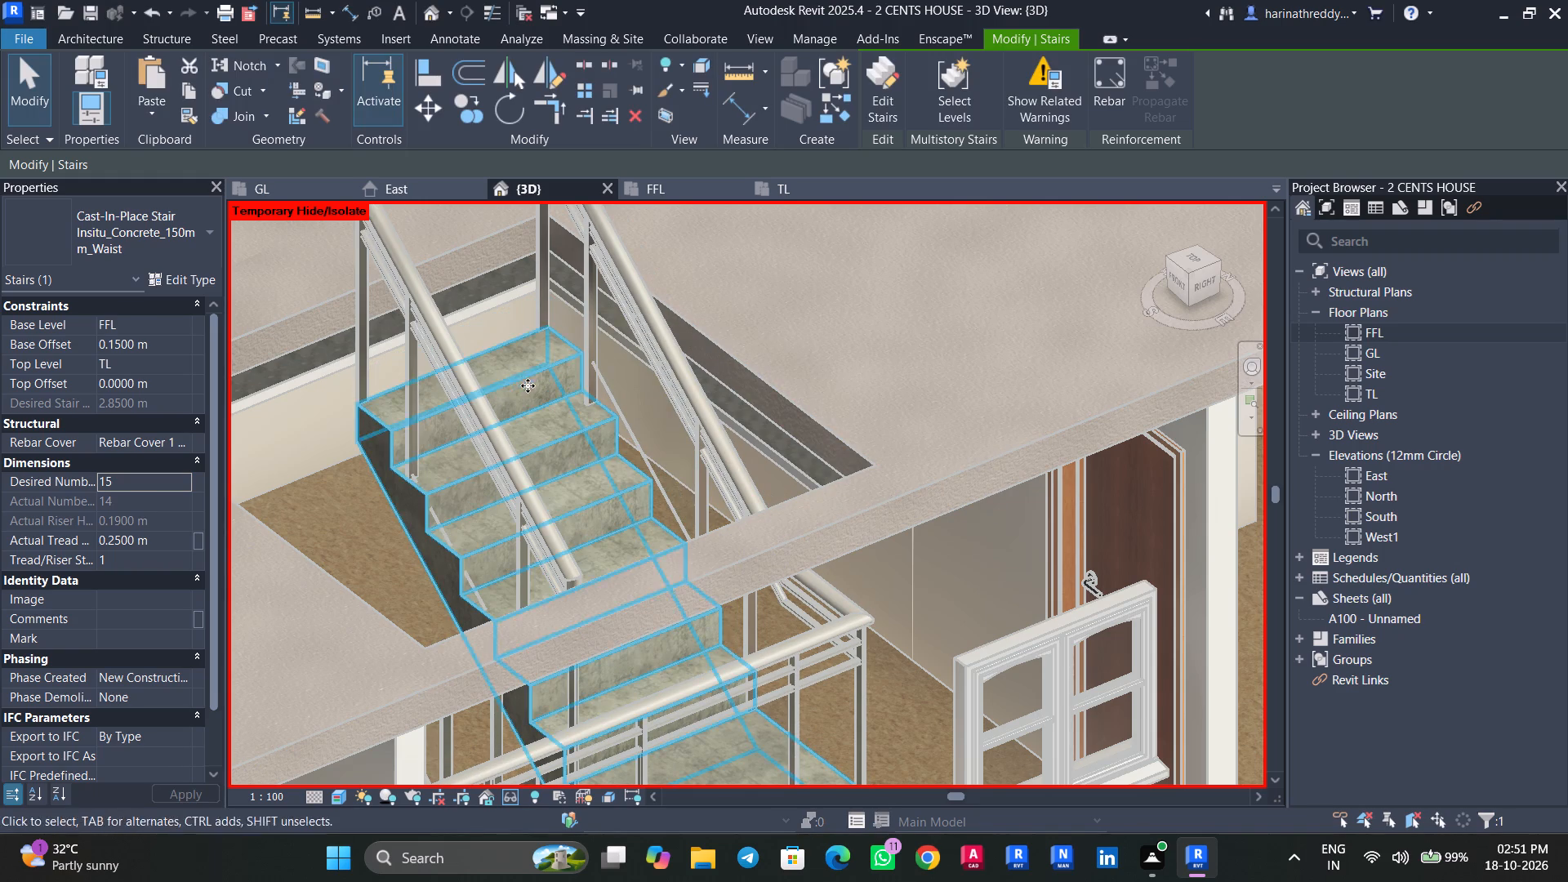
Set the upper staircase's desired number of risers to 14.
click(528, 386)
key(Escape)
click(513, 378)
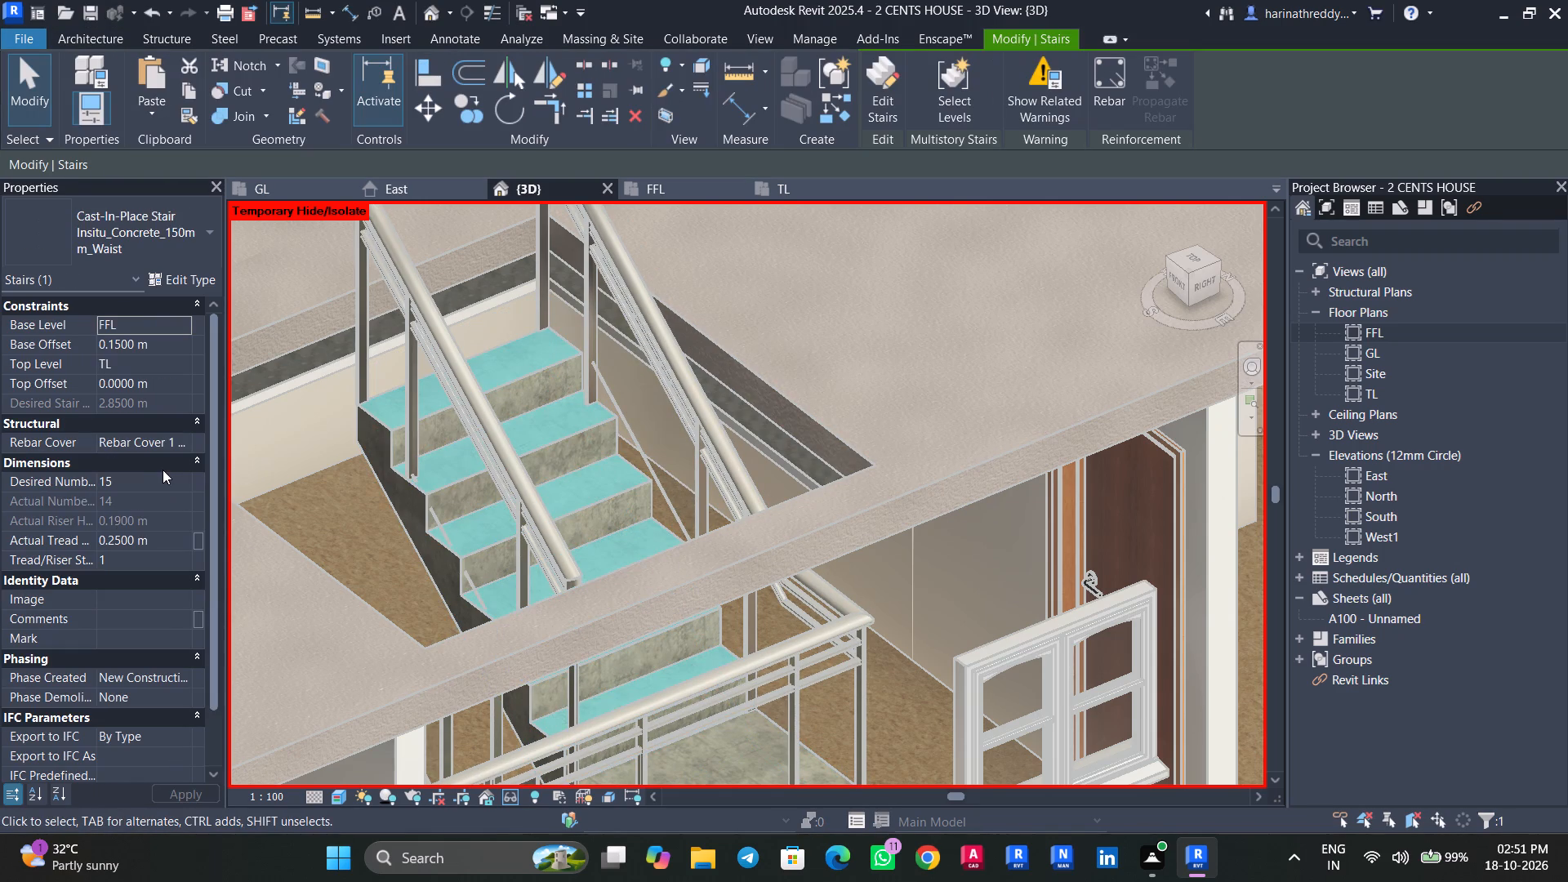
click(163, 466)
click(167, 461)
click(152, 487)
text(14)
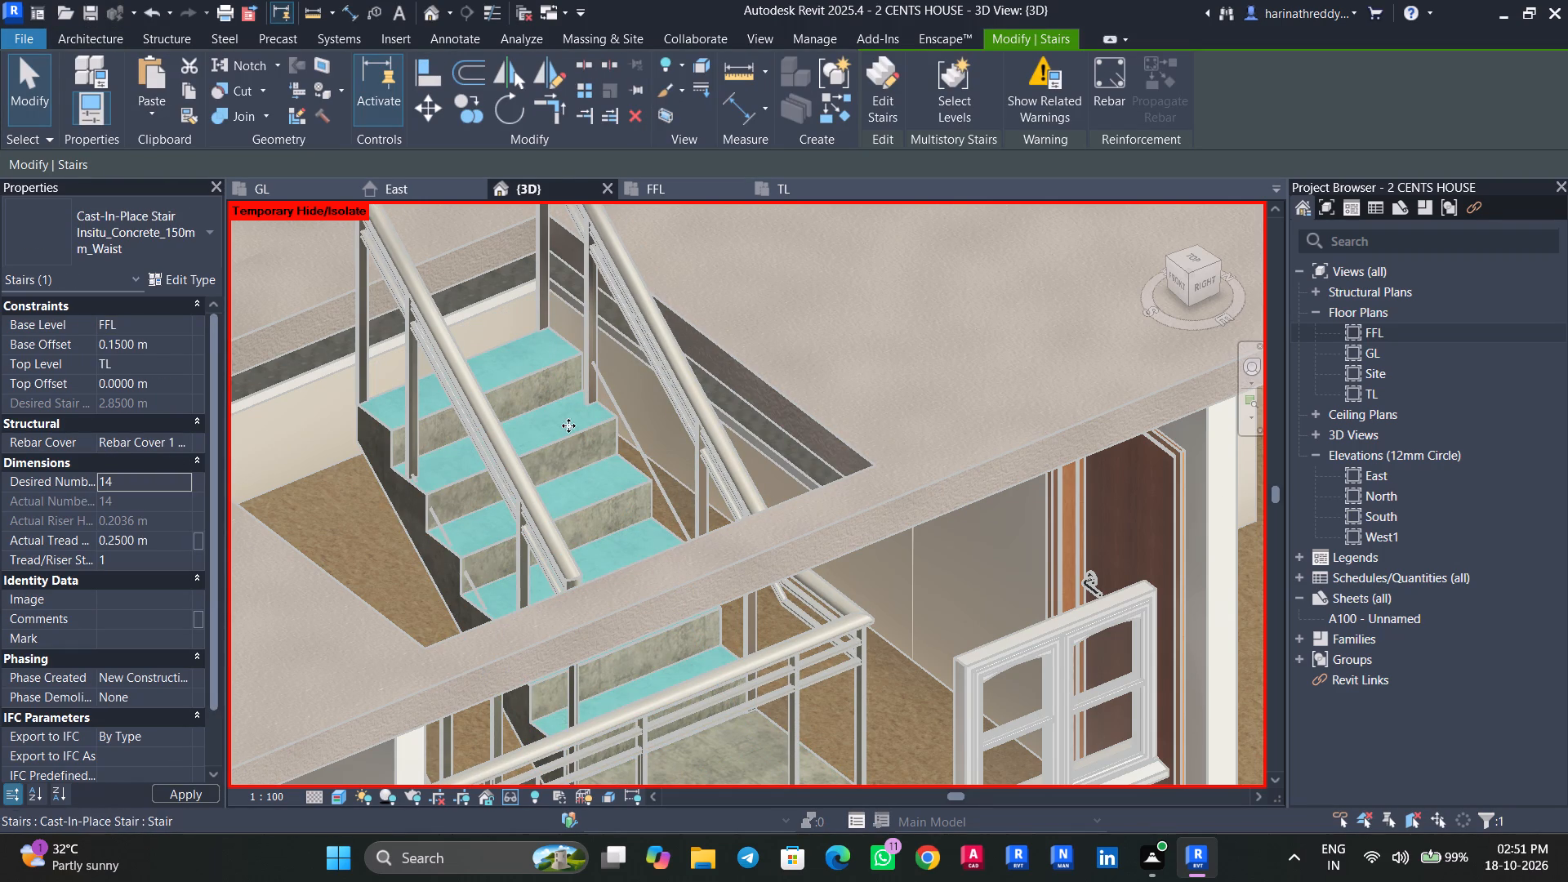
key(Escape)
Examine how the upper staircase's top end meets the terrace slab and the ceiling around the stairwell opening.
shift+middle_drag(624, 481, 493, 401)
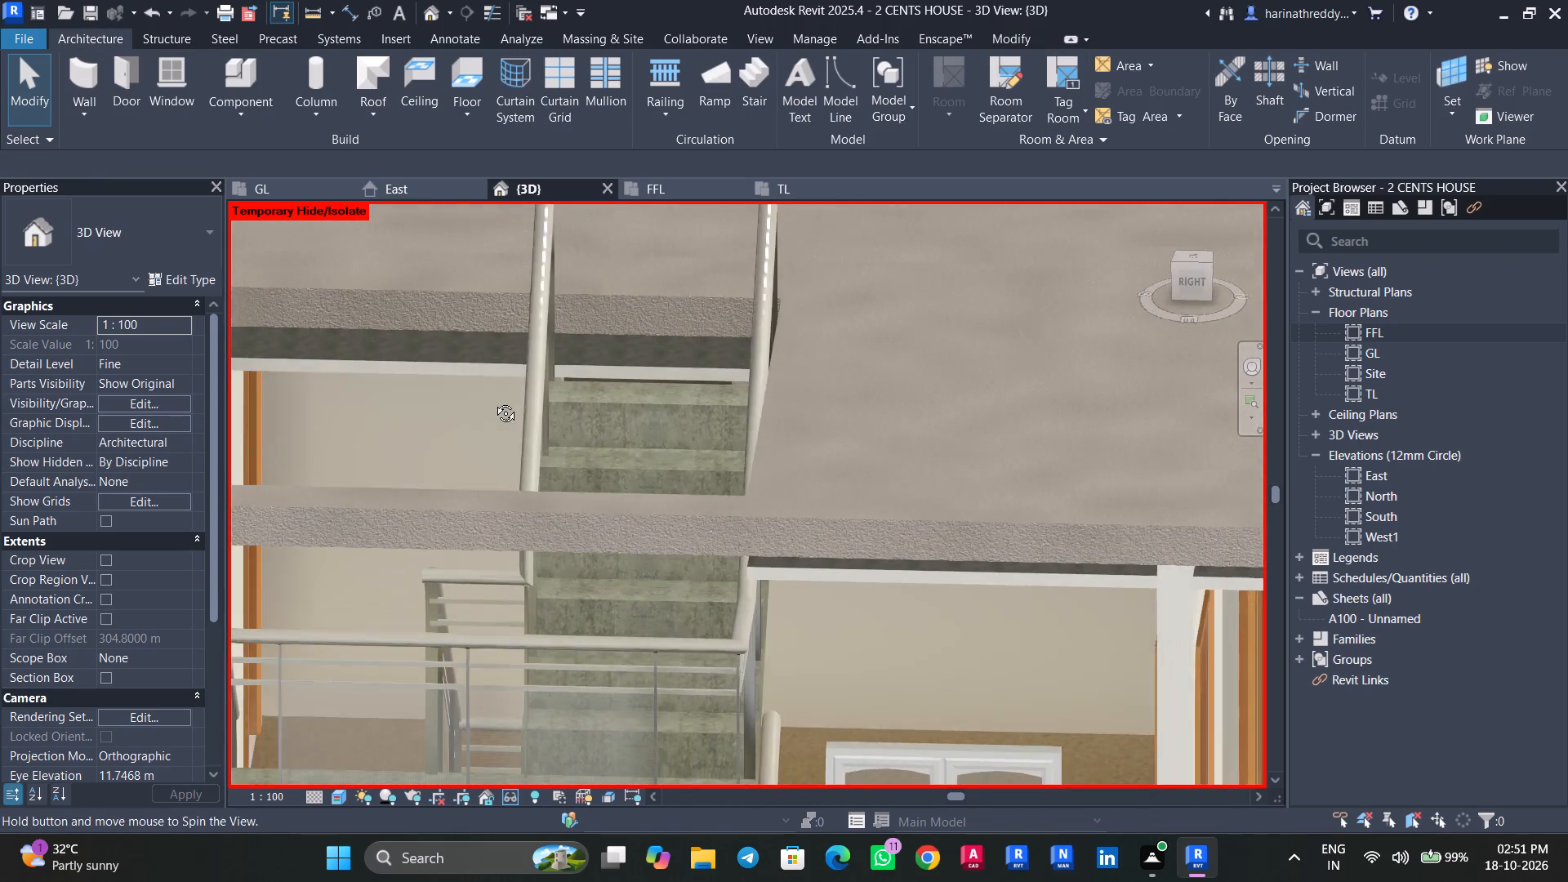
shift+middle_drag(493, 401, 519, 335)
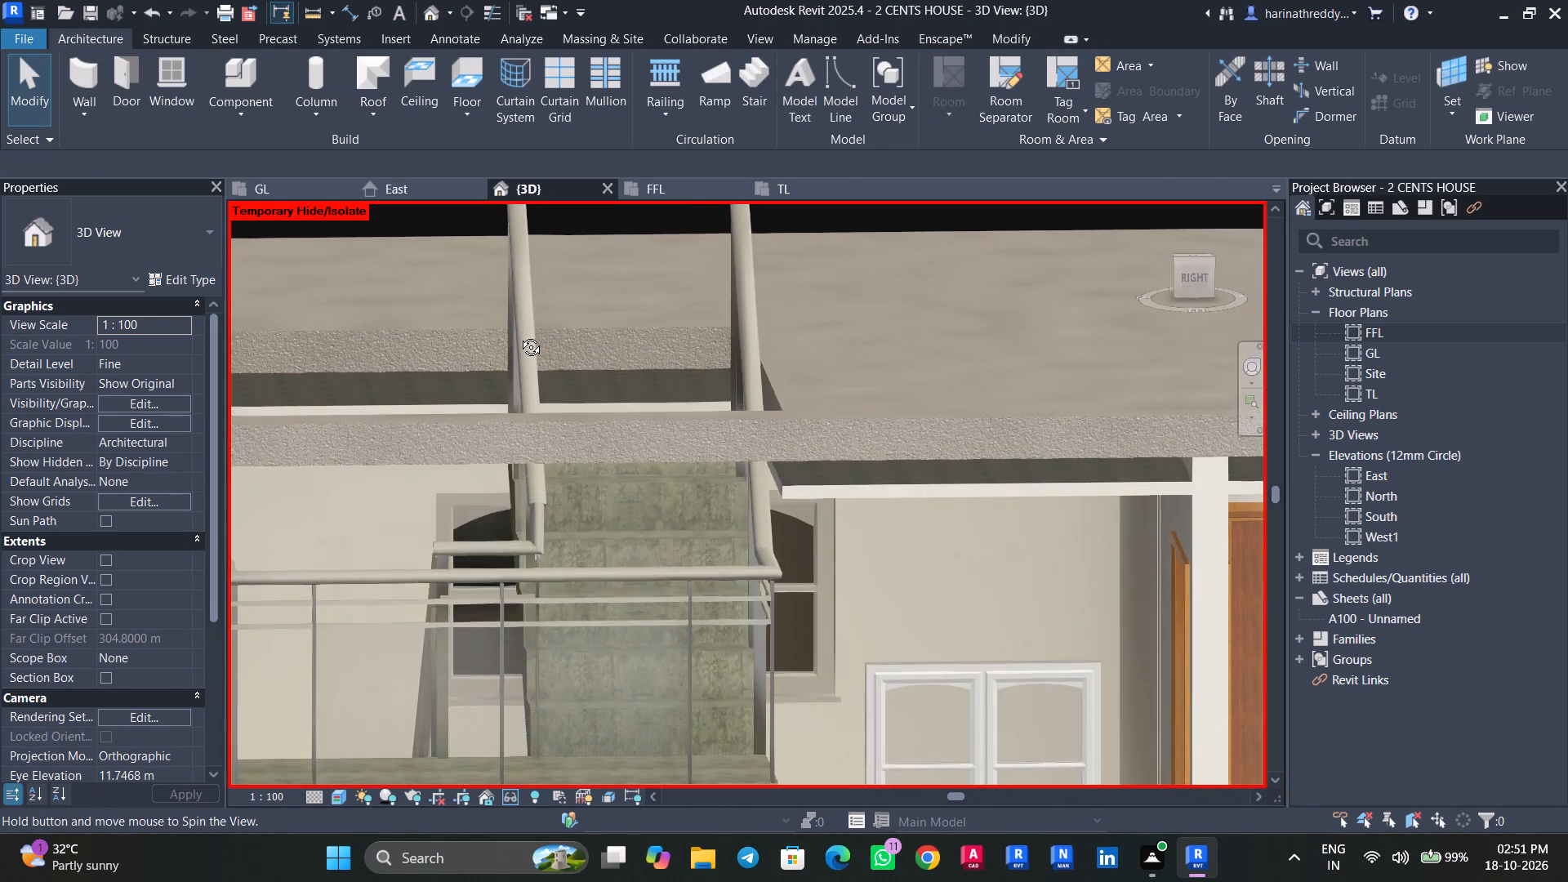
shift+middle_drag(519, 335, 513, 385)
click(579, 376)
shift+middle_drag(600, 422, 616, 482)
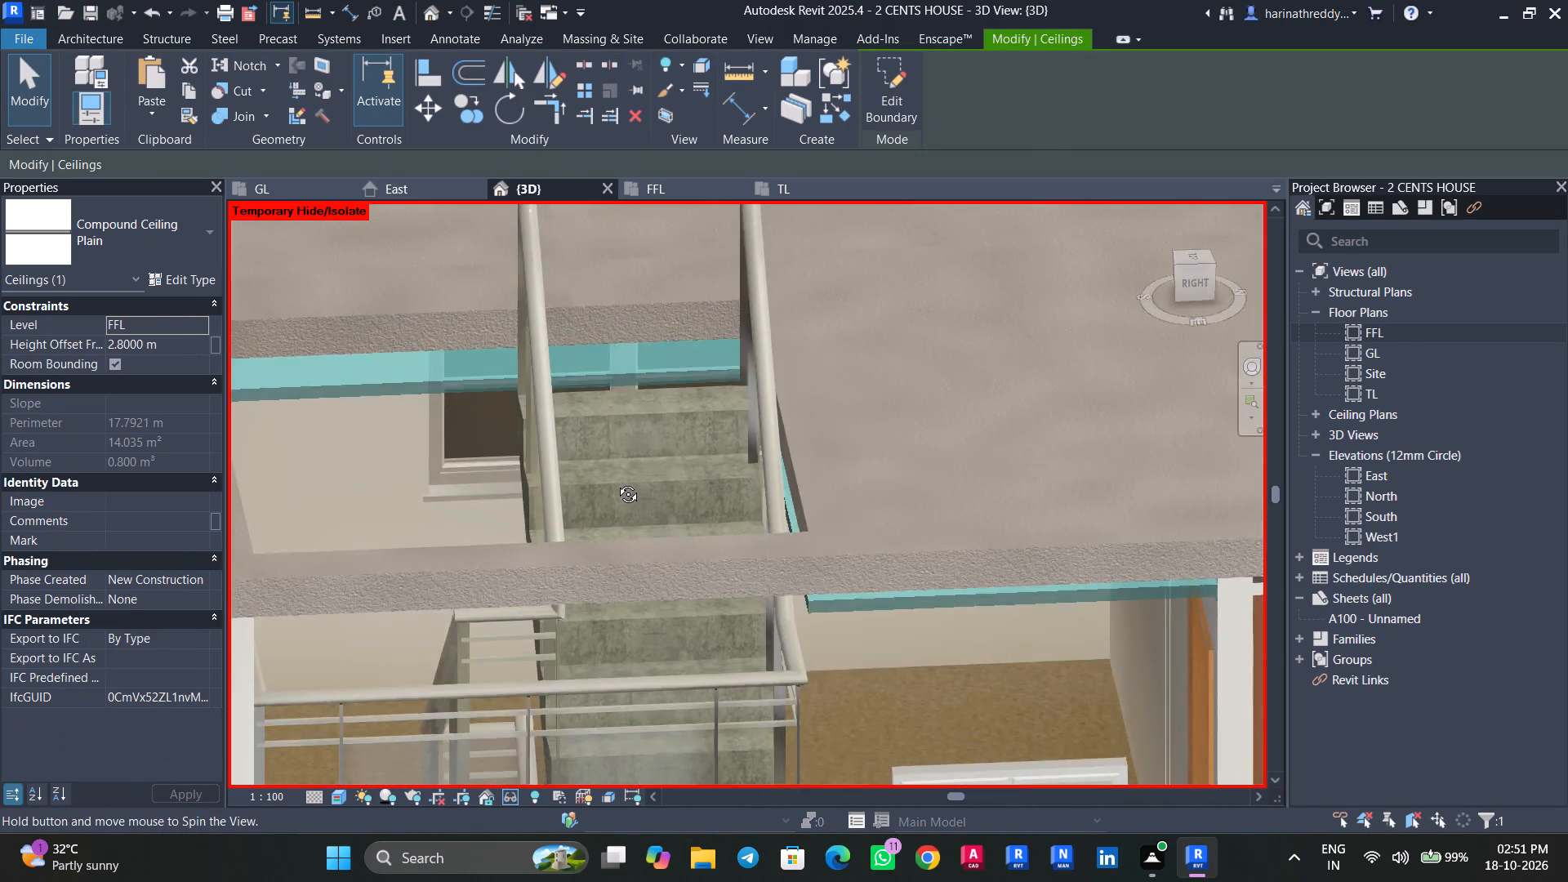
shift+middle_drag(616, 482, 771, 528)
key(Escape)
click(574, 411)
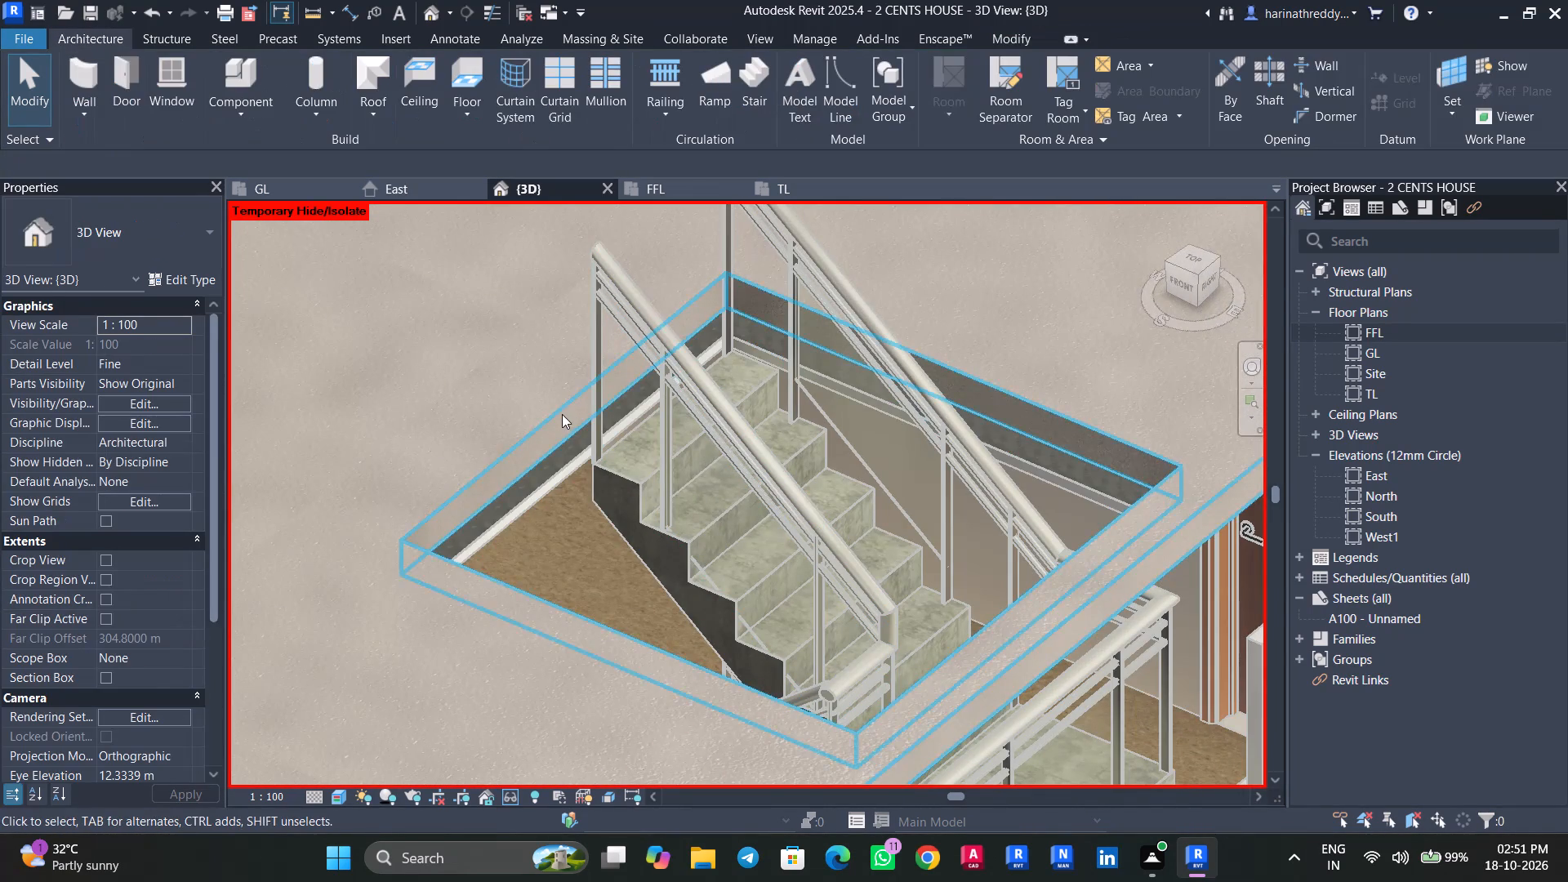
click(562, 414)
scroll(562, 414, down, 6)
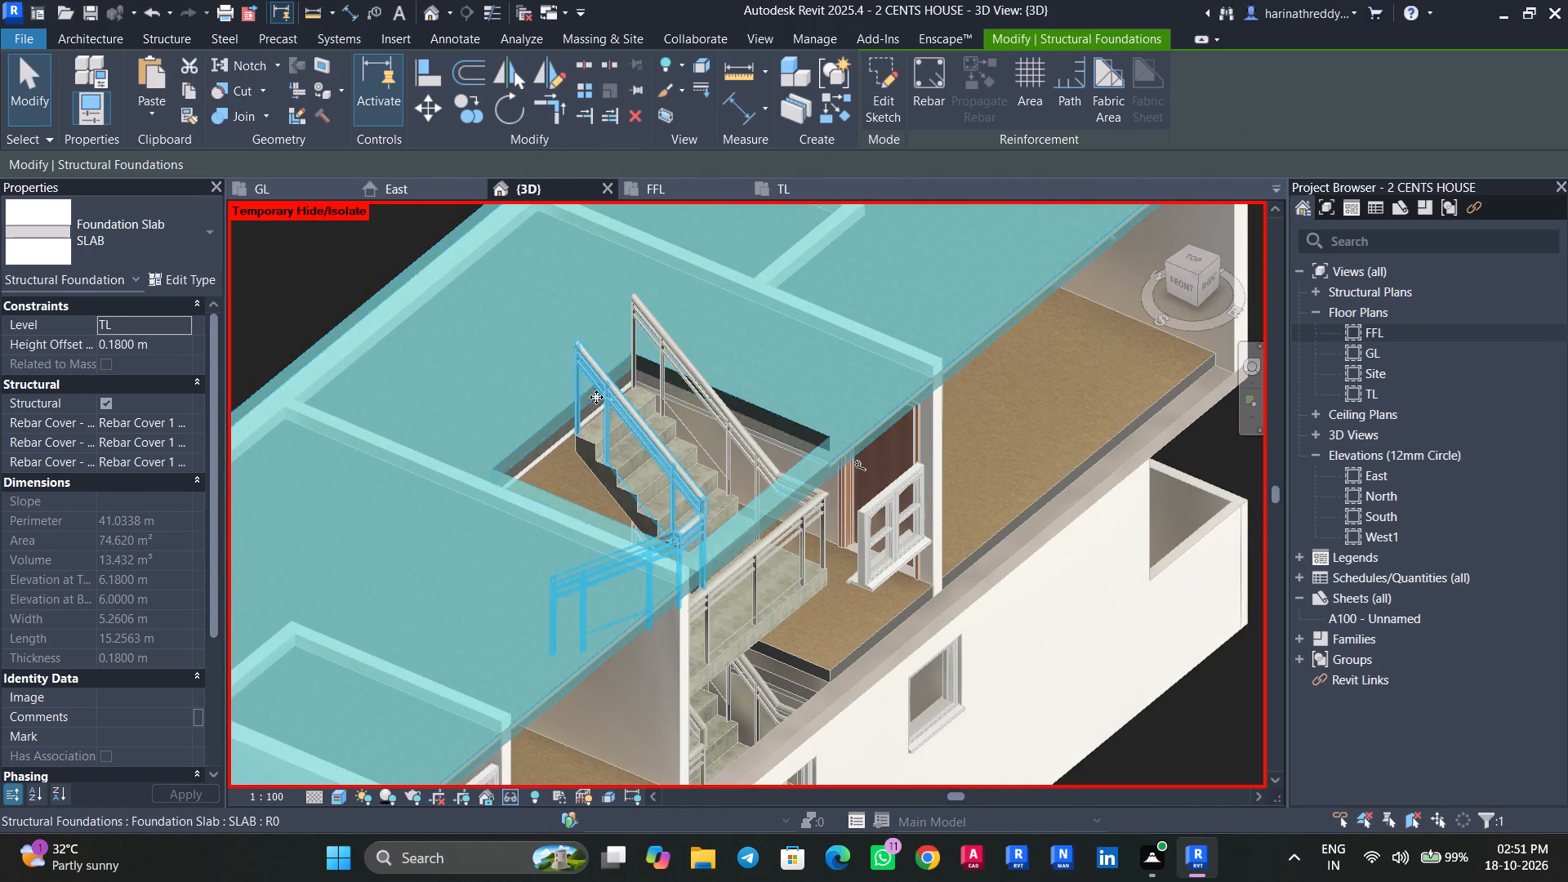
shift+middle_drag(597, 396, 642, 335)
key(Escape)
key(Escape)
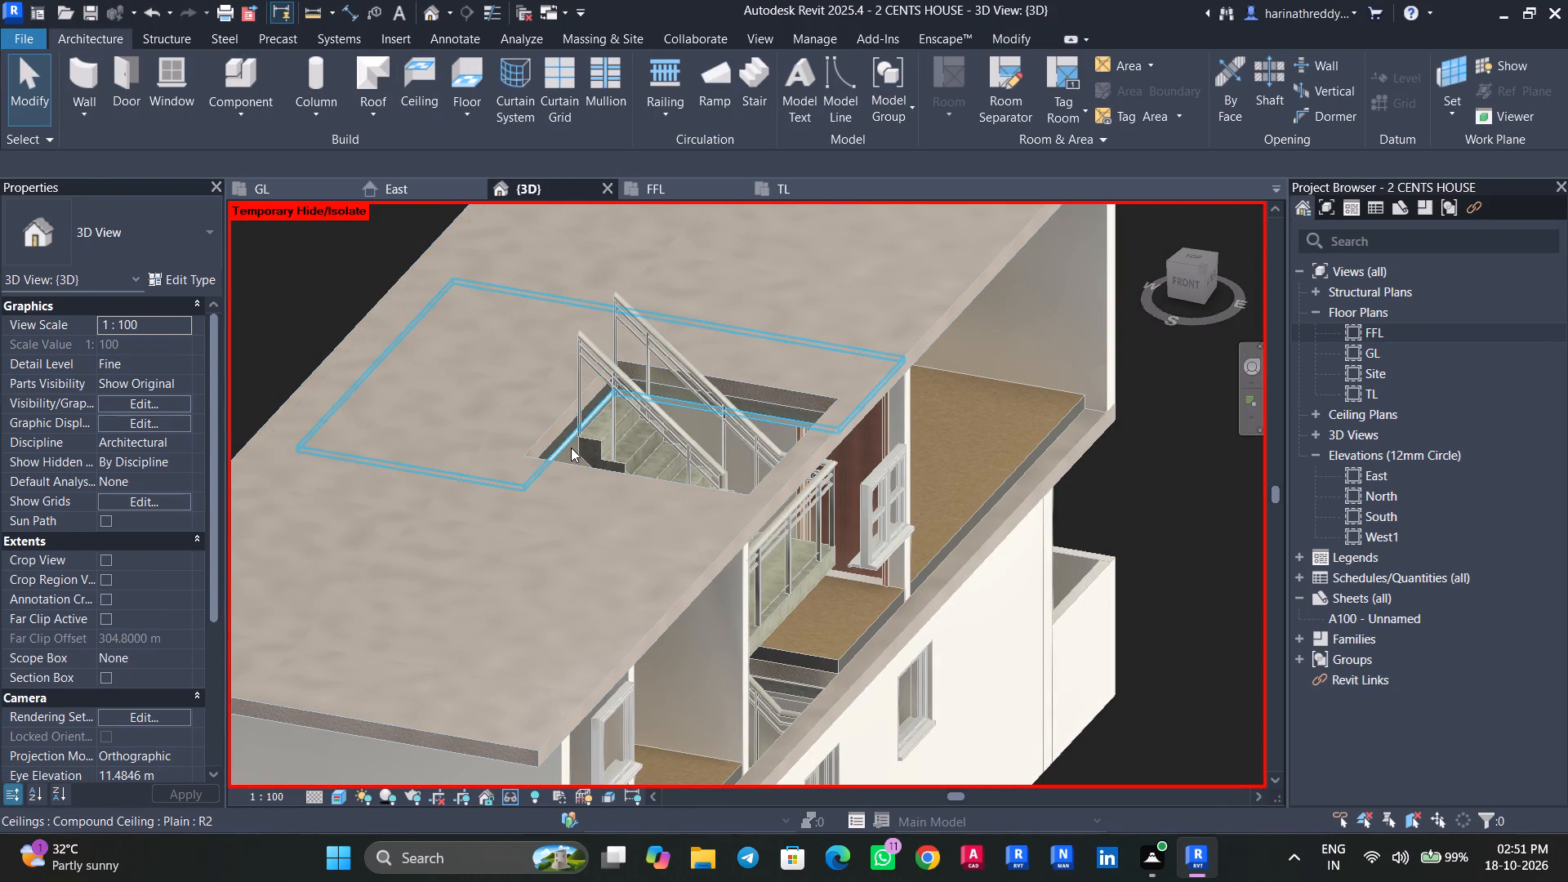
click(571, 448)
scroll(571, 448, up, 3)
shift+middle_drag(568, 448, 438, 416)
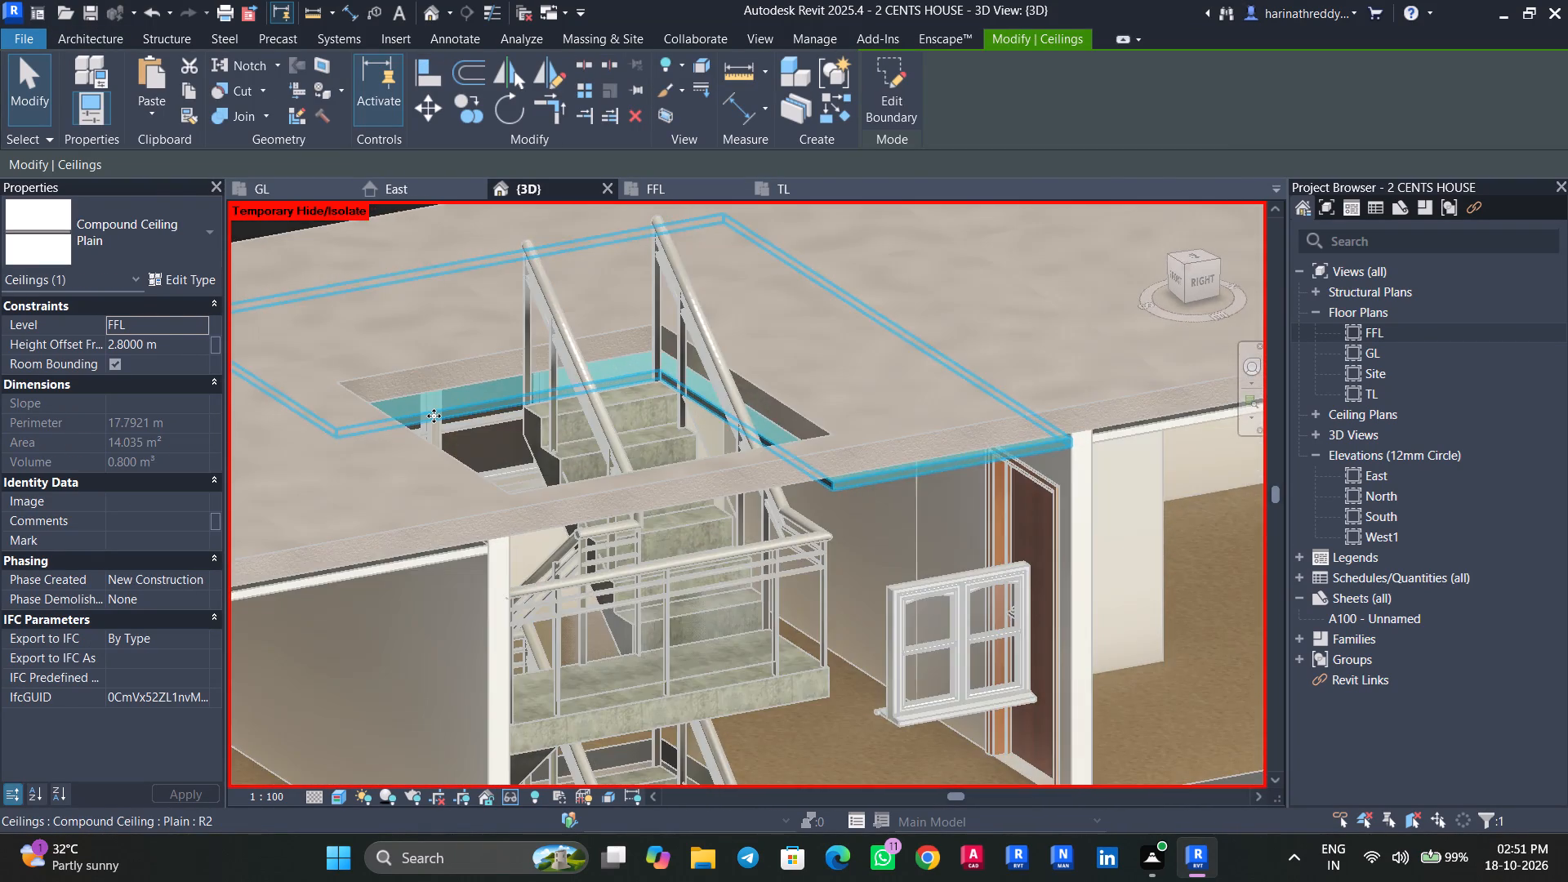
scroll(434, 416, up, 3)
key(Escape)
click(457, 399)
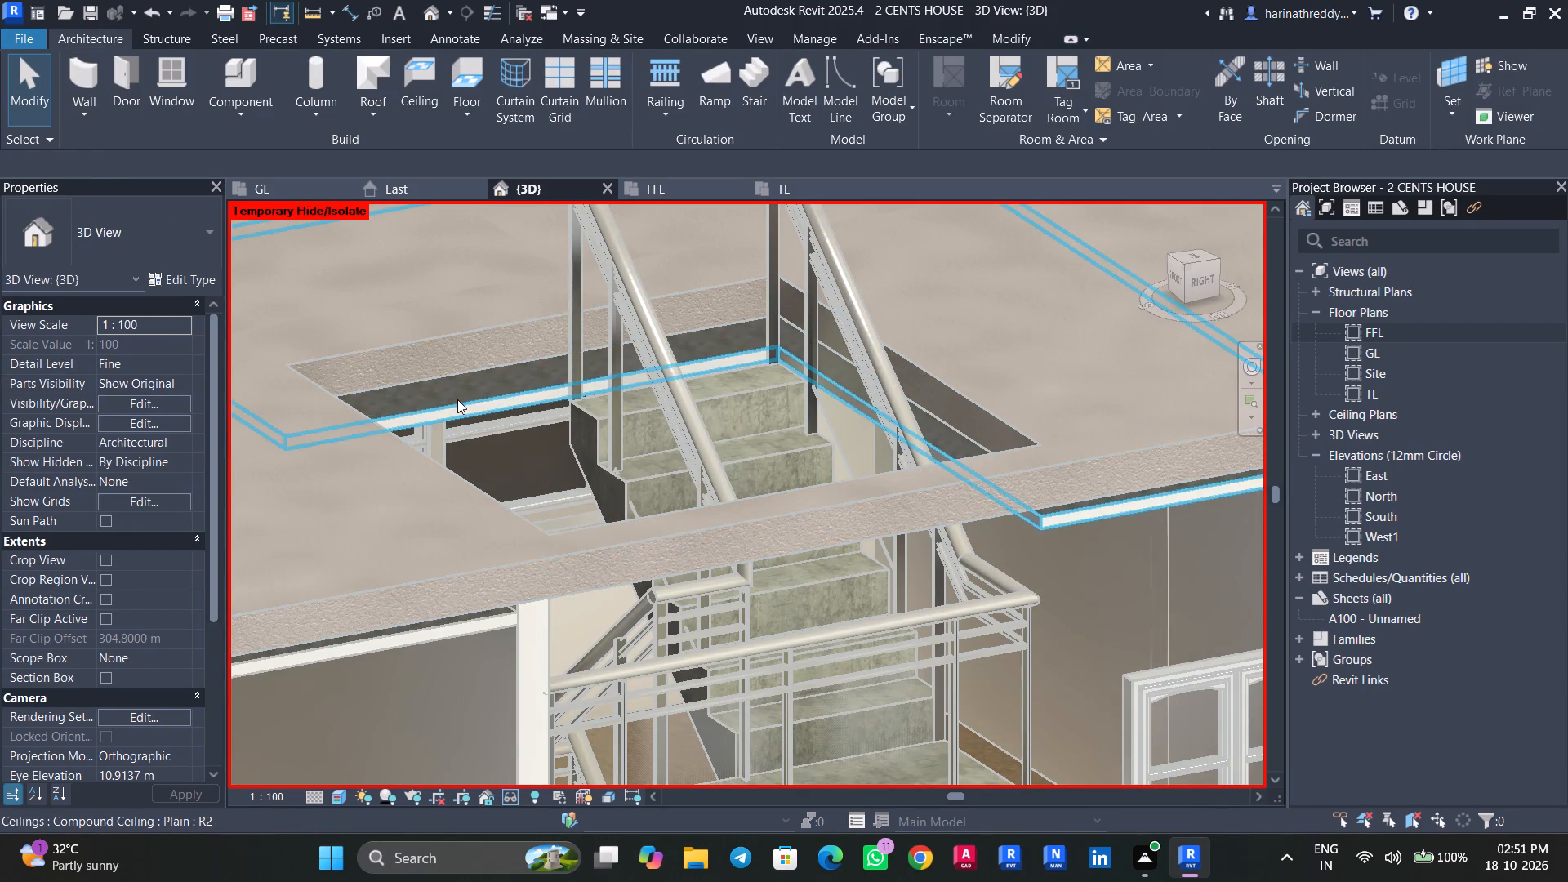
shift+middle_drag(474, 414, 595, 430)
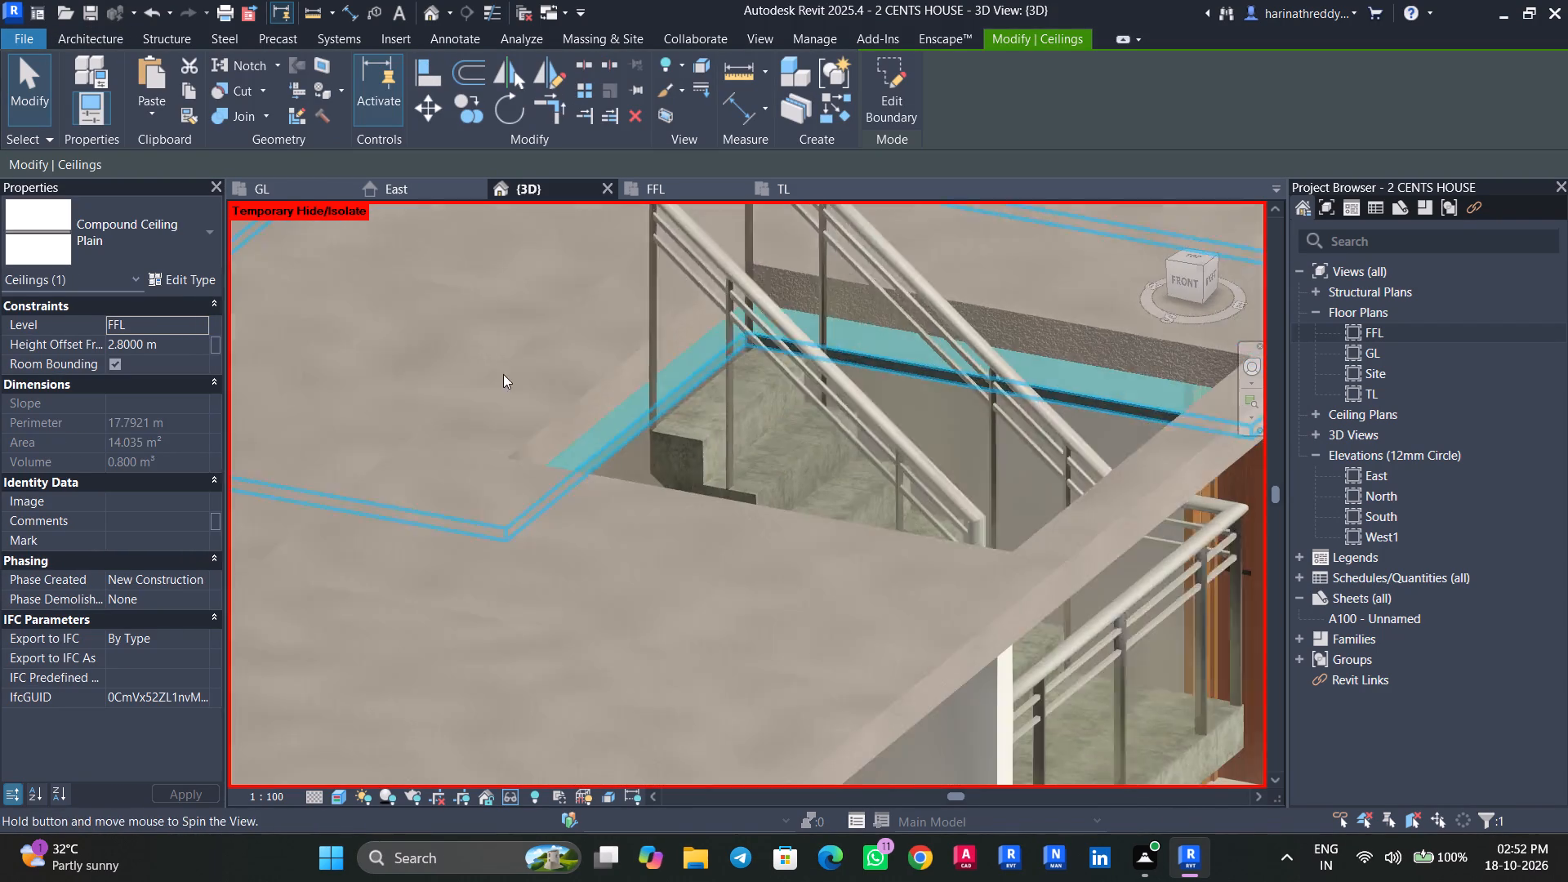
key(Escape)
Set the terrace slab's height offset from level TL to 0.
click(545, 421)
scroll(545, 421, down, 4)
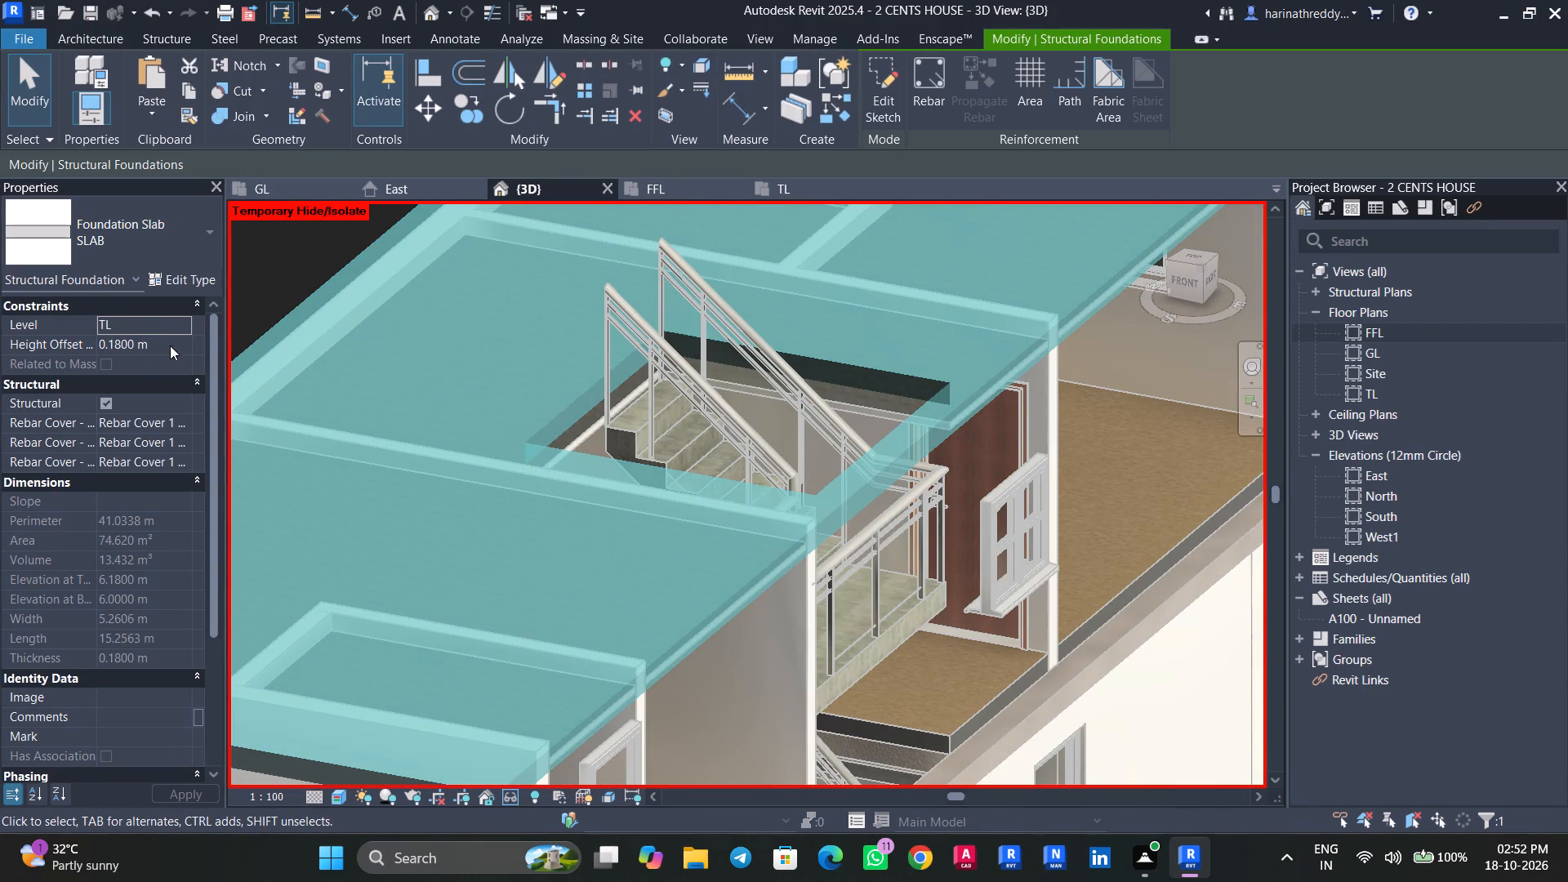
click(171, 345)
key(0)
key(Return)
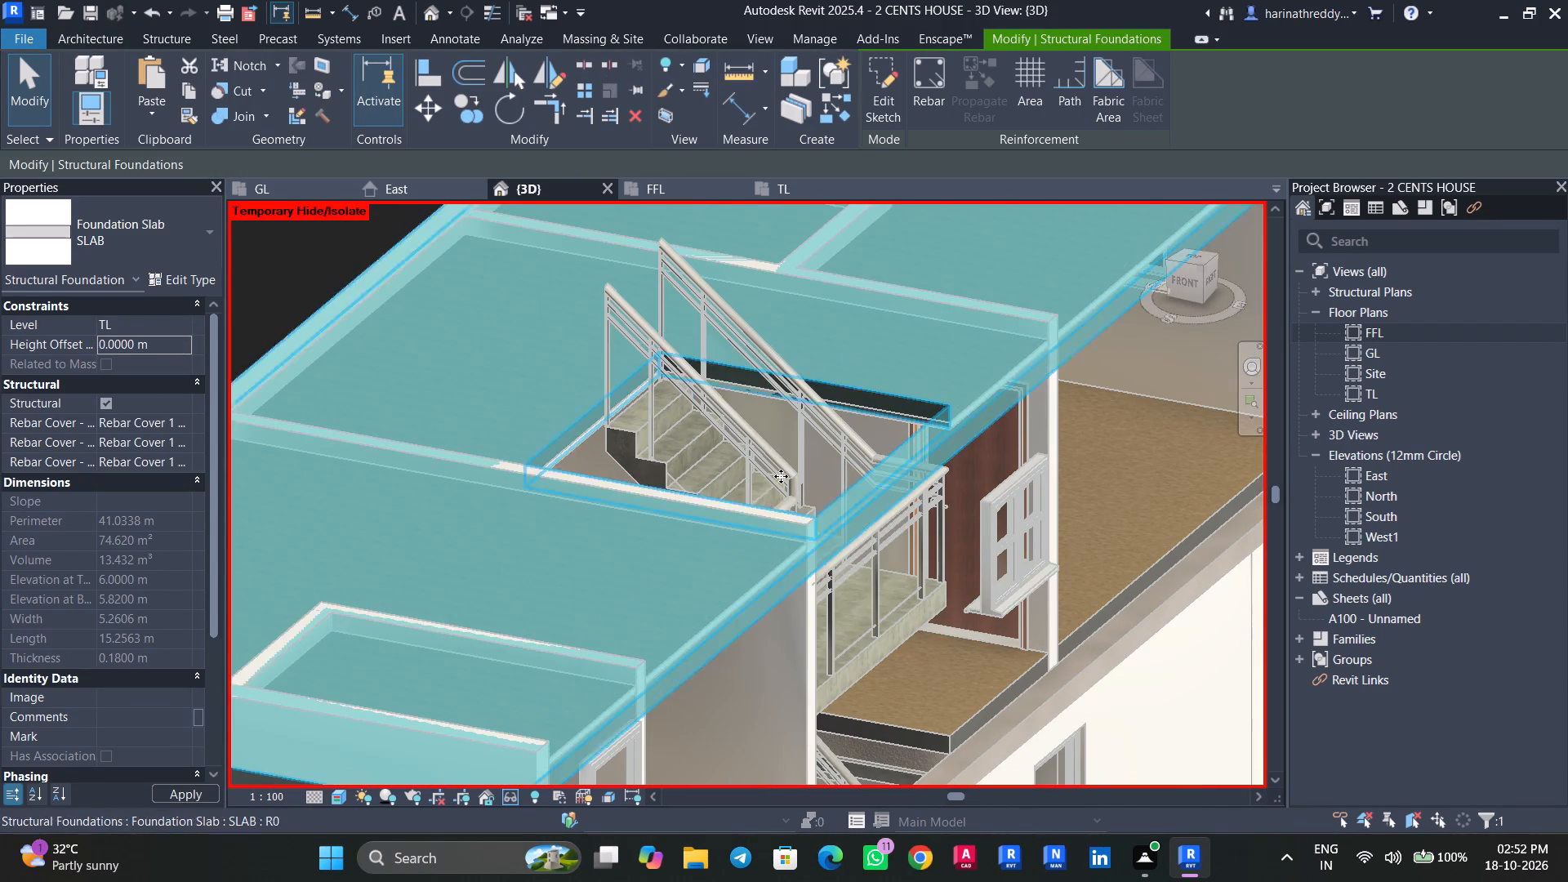
key(Escape)
Examine the upper staircase's top tread and railings against the lowered terrace slab from above and from the front.
scroll(746, 446, up, 3)
shift+middle_drag(742, 456, 559, 434)
scroll(571, 429, up, 2)
middle_drag(582, 425, 662, 479)
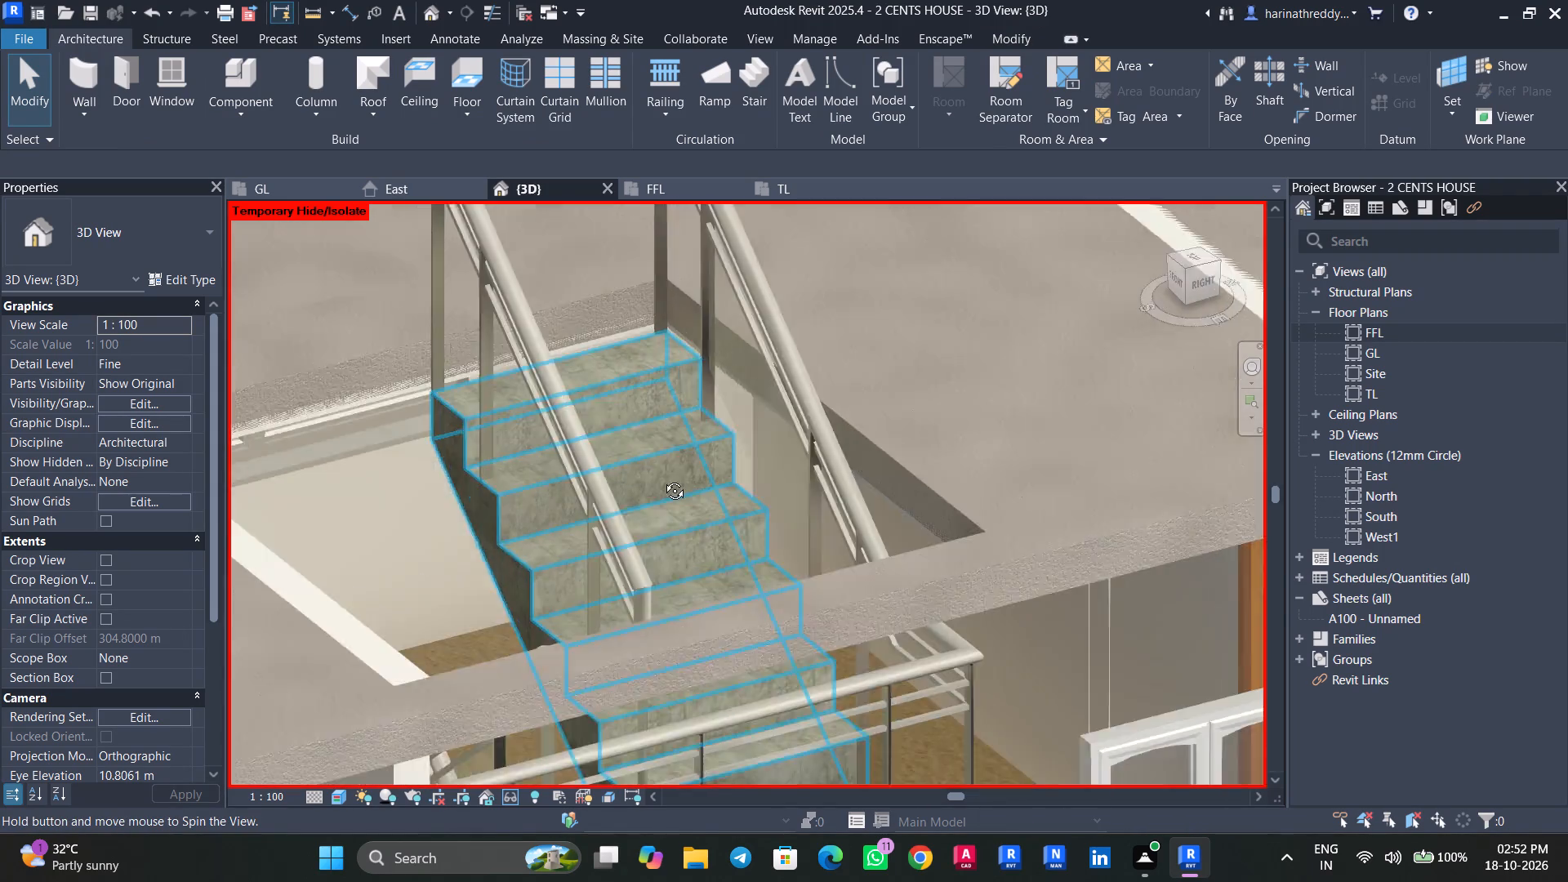
middle_drag(662, 479, 659, 779)
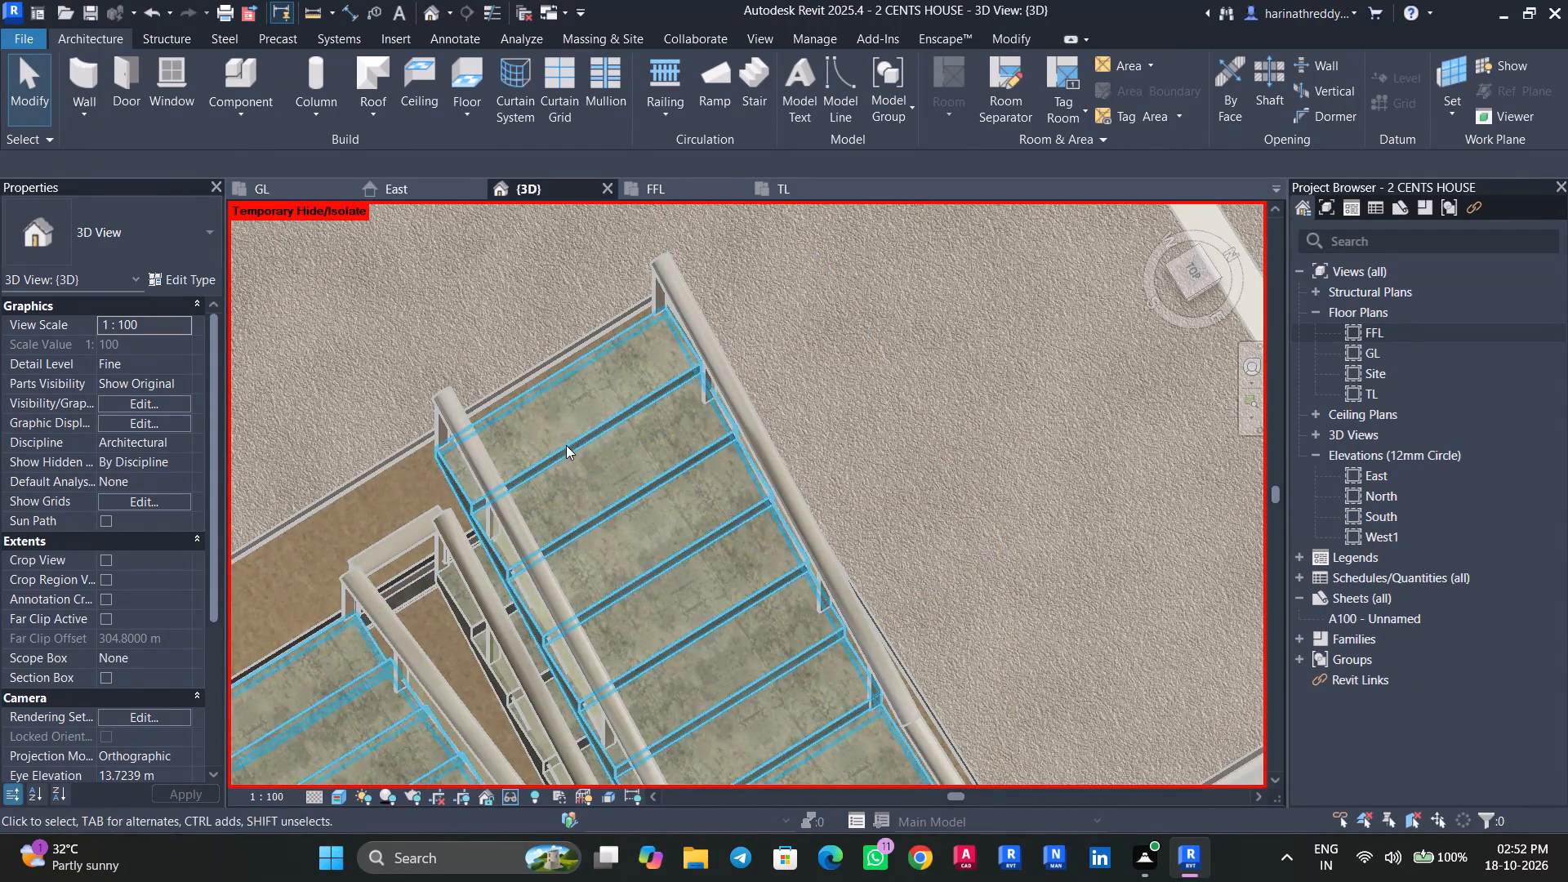
shift+middle_drag(685, 572, 834, 272)
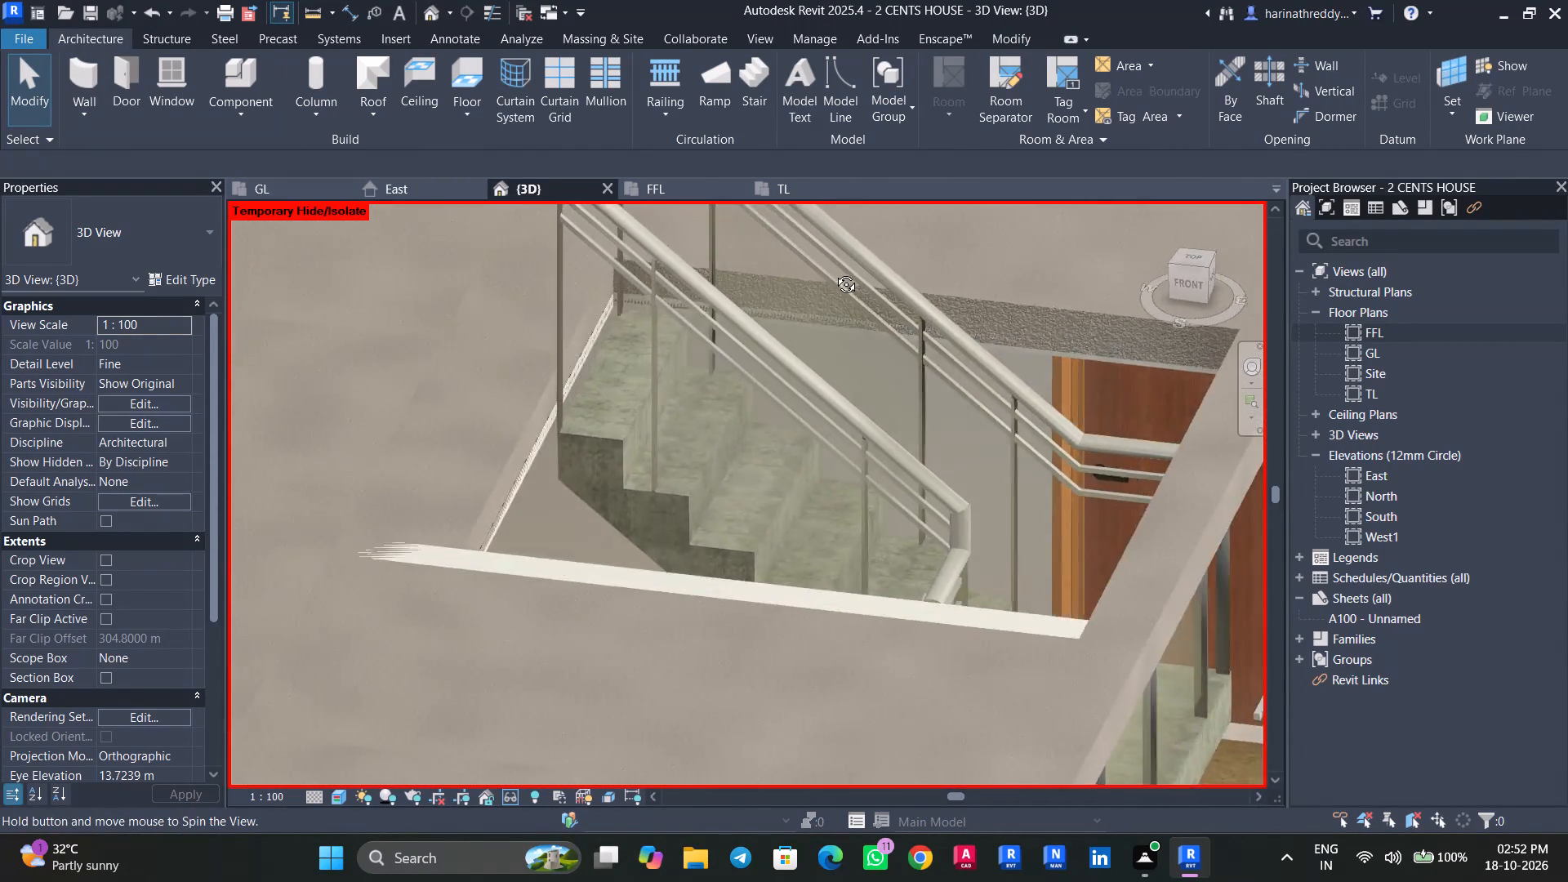
shift+middle_drag(834, 272, 864, 296)
click(644, 441)
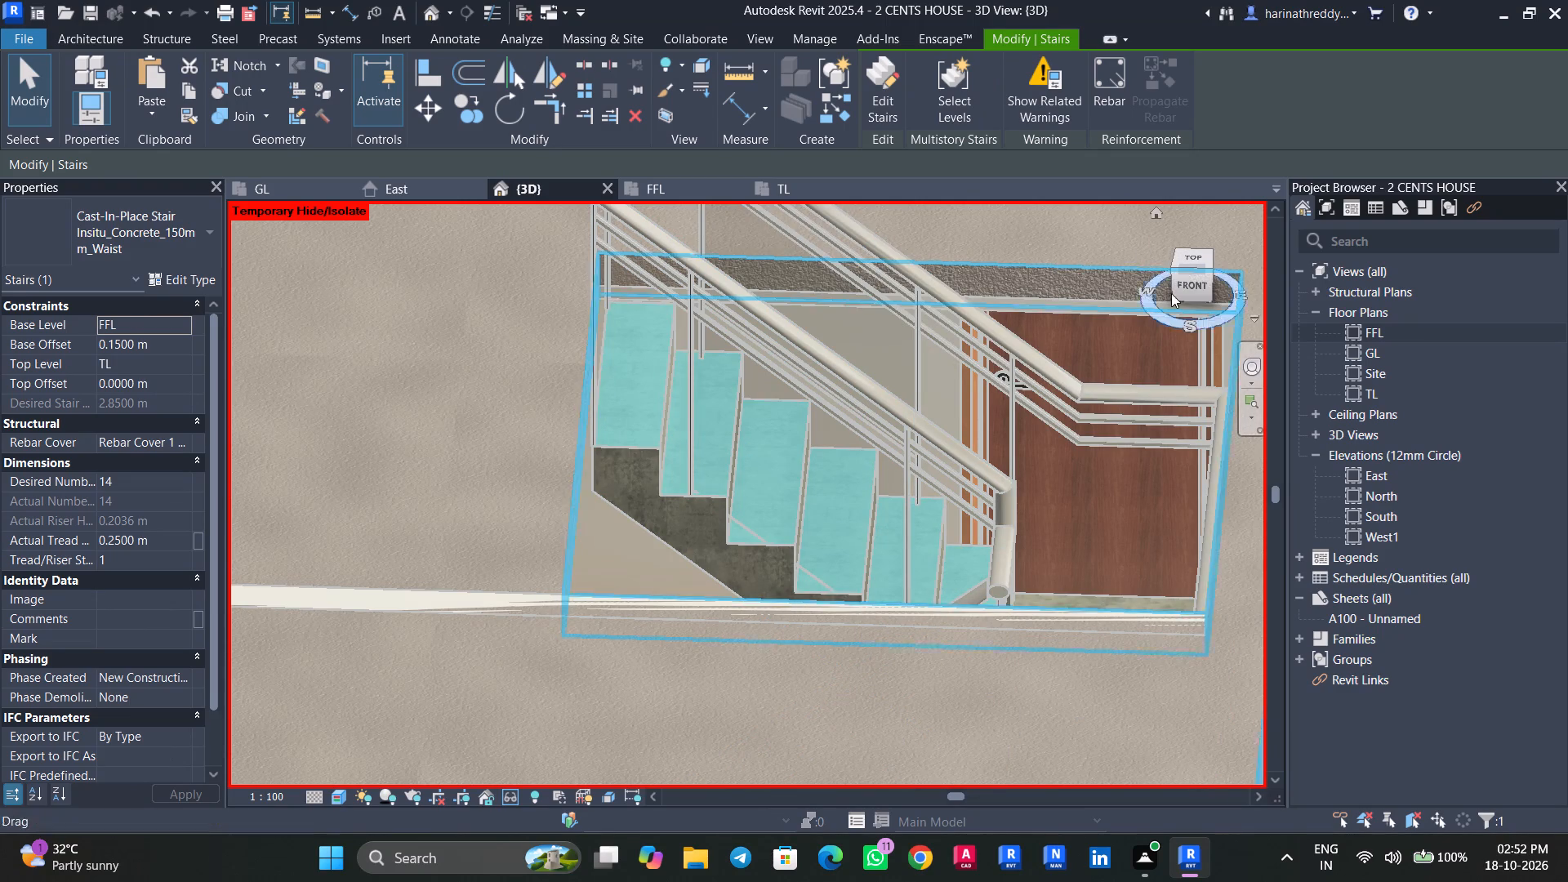
In the top view, move the west edge of the stairwell's shaft opening slightly east, toward the top end of the stair.
click(1197, 259)
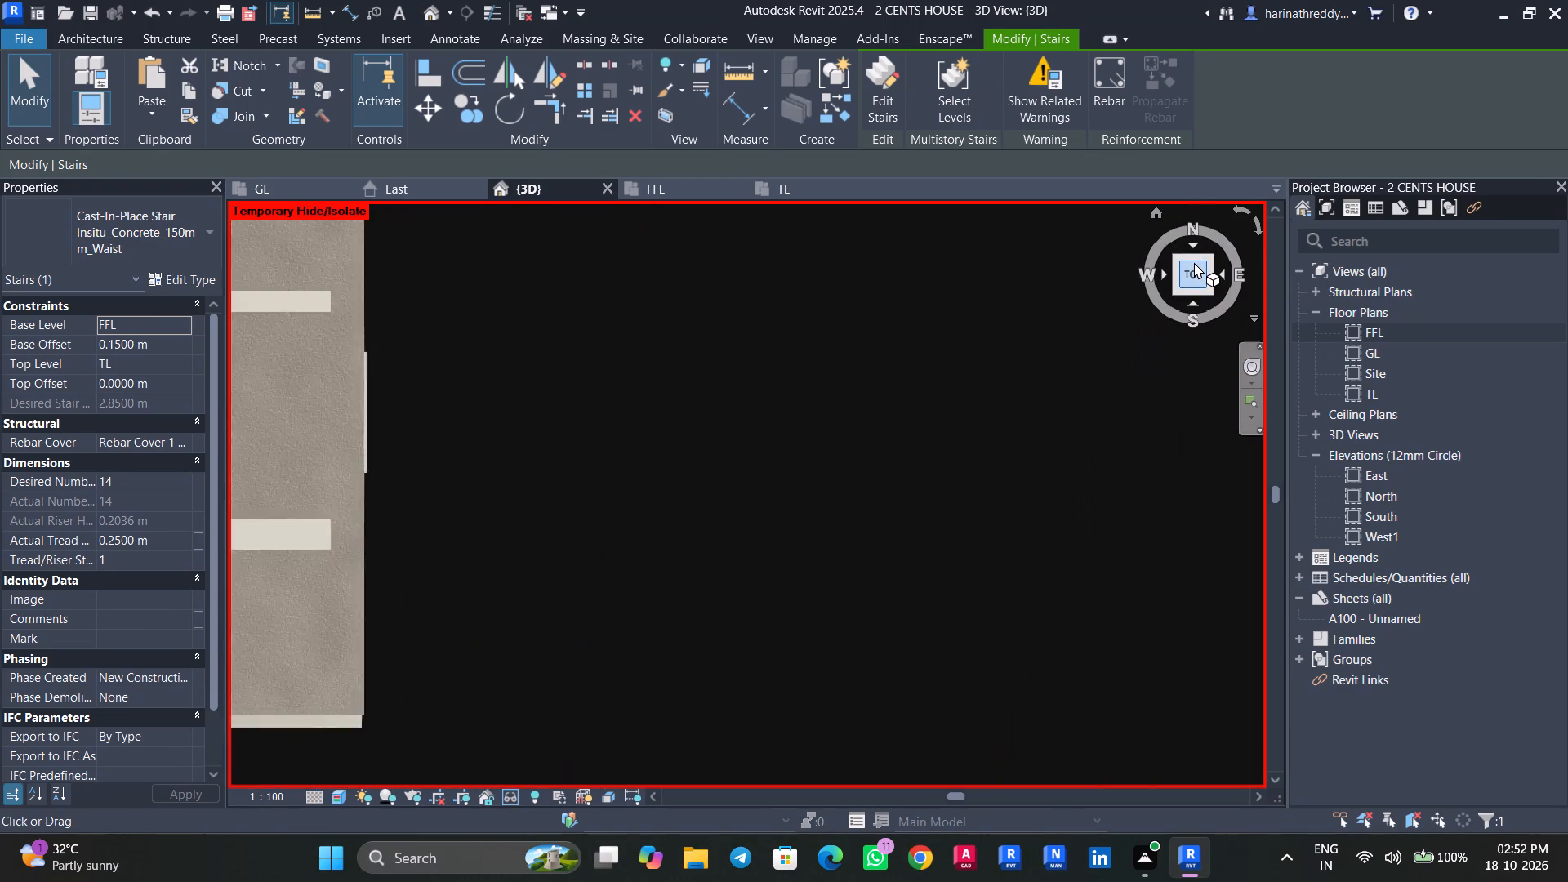
key(Escape)
key(Escape)
click(588, 514)
scroll(588, 488, up, 5)
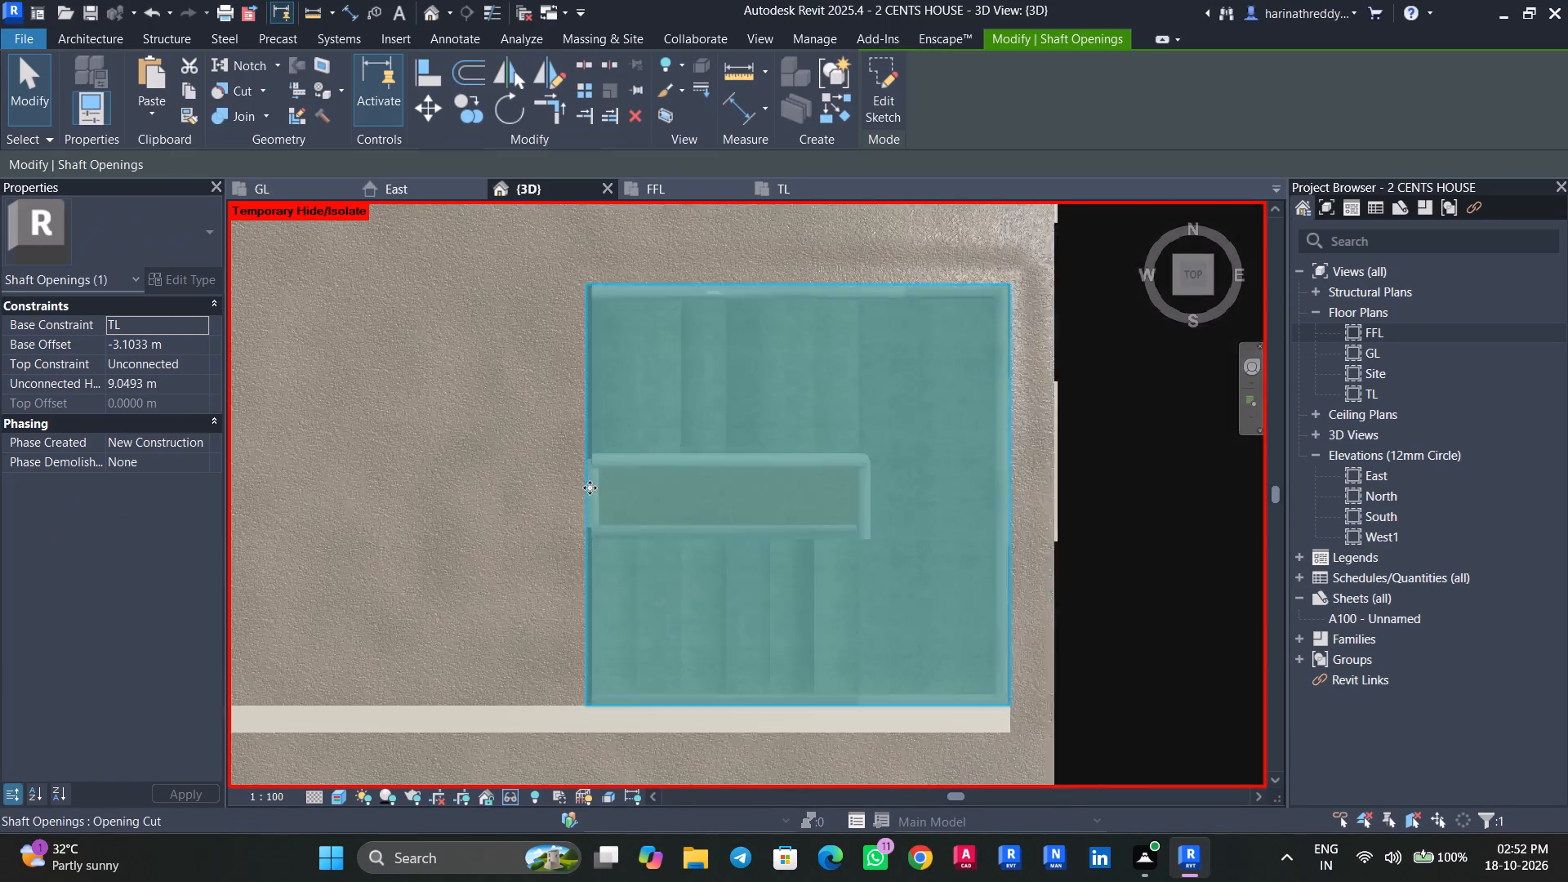
click(878, 89)
scroll(576, 481, up, 2)
drag(584, 474, 595, 473)
click(862, 94)
click(880, 114)
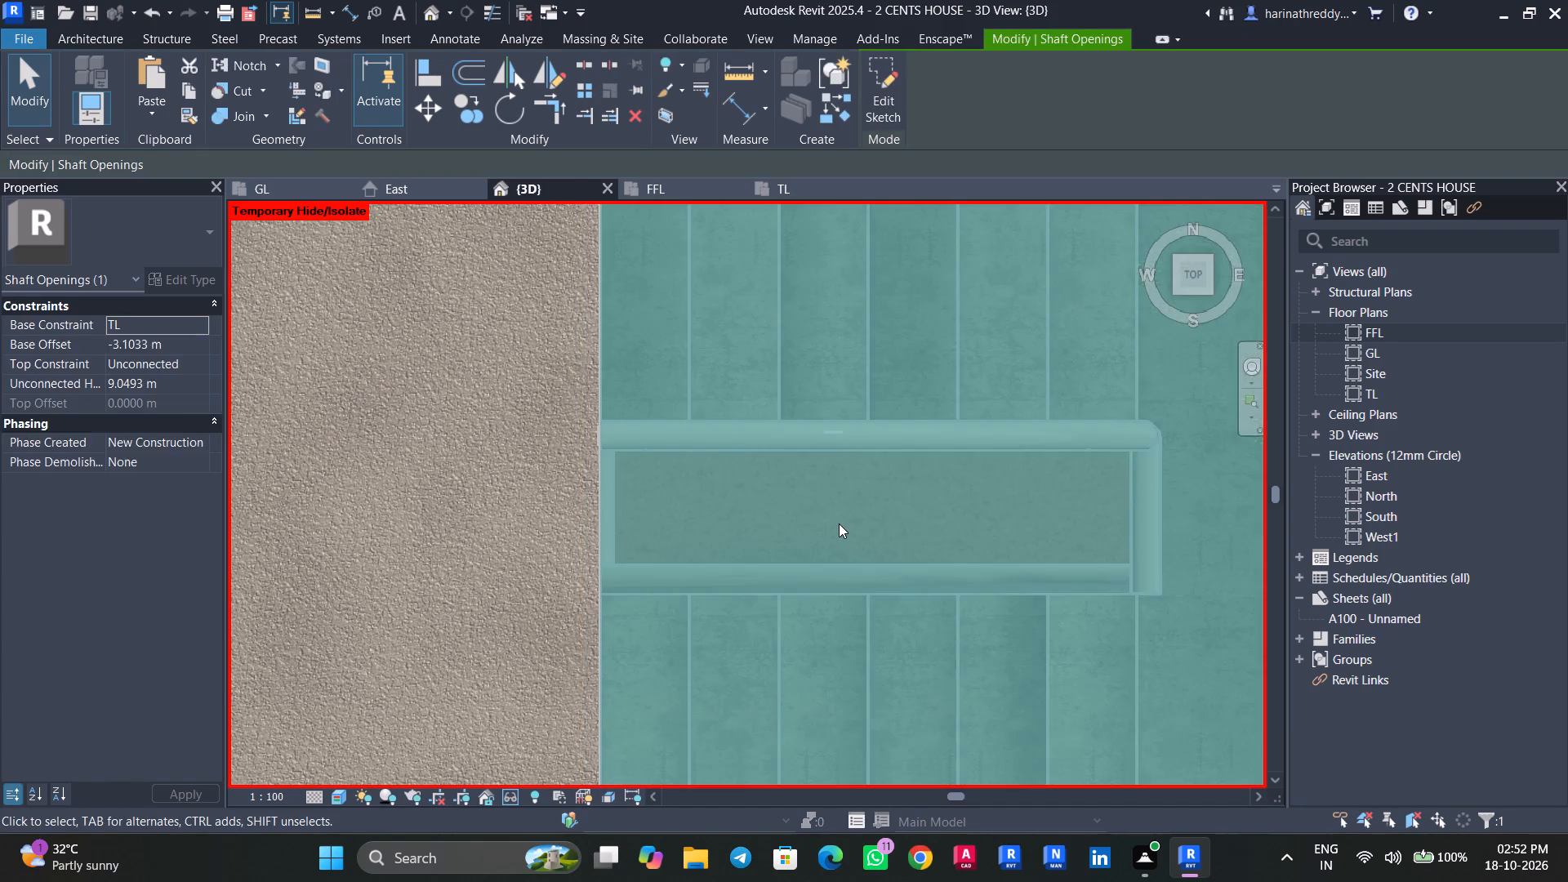
key(Escape)
Examine the adjusted stairwell opening at the stair's top end and the terrace slab across the whole house.
scroll(870, 585, down, 6)
shift+middle_drag(1016, 702, 838, 395)
middle_drag(845, 407, 700, 688)
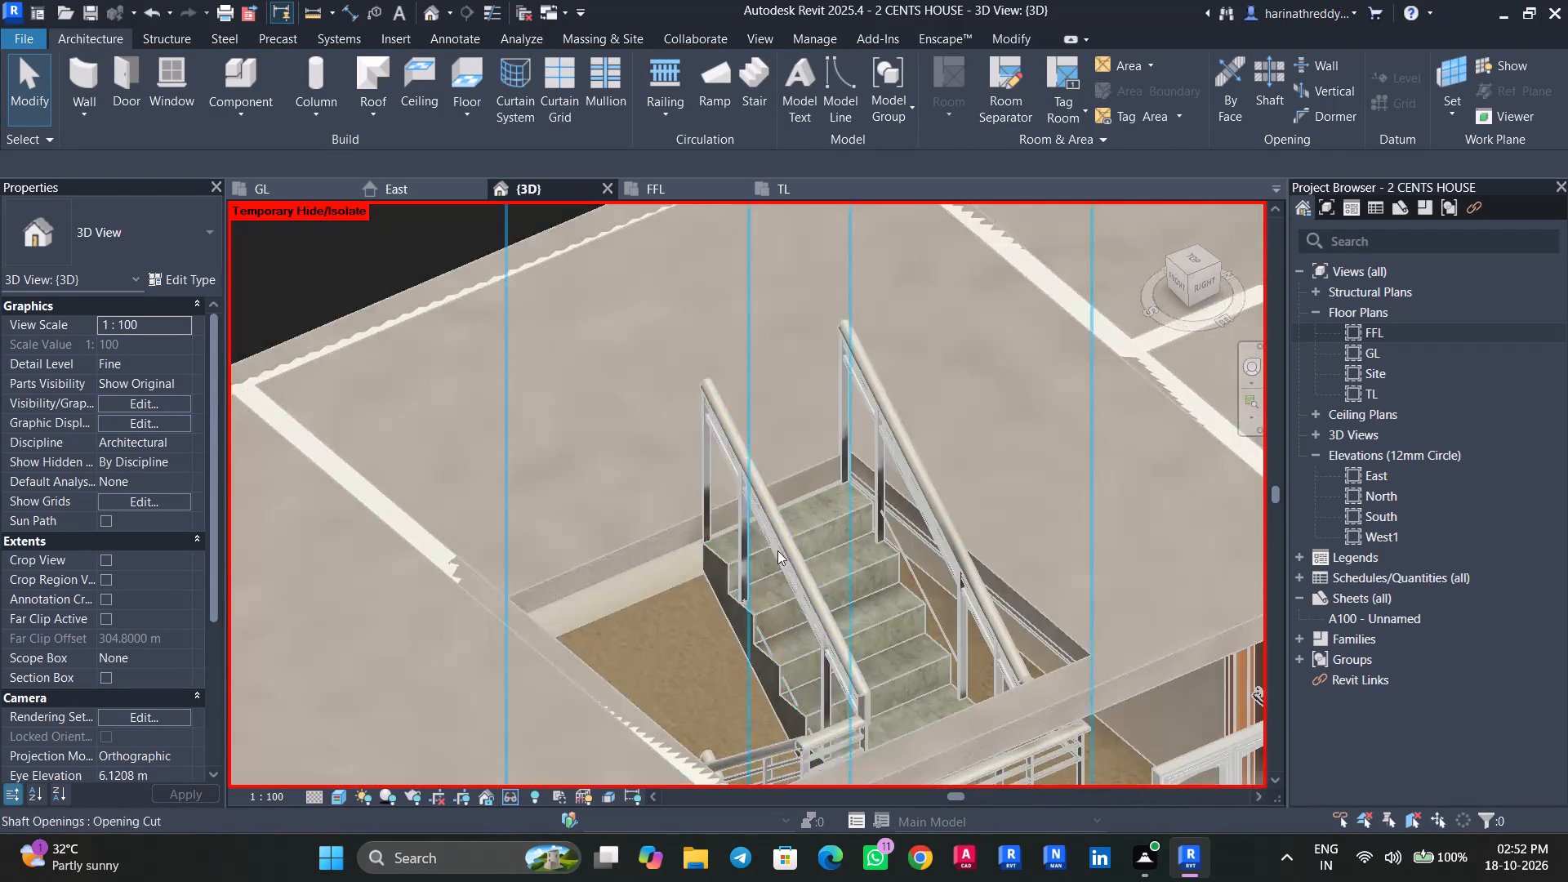
scroll(676, 549, up, 6)
scroll(623, 626, down, 2)
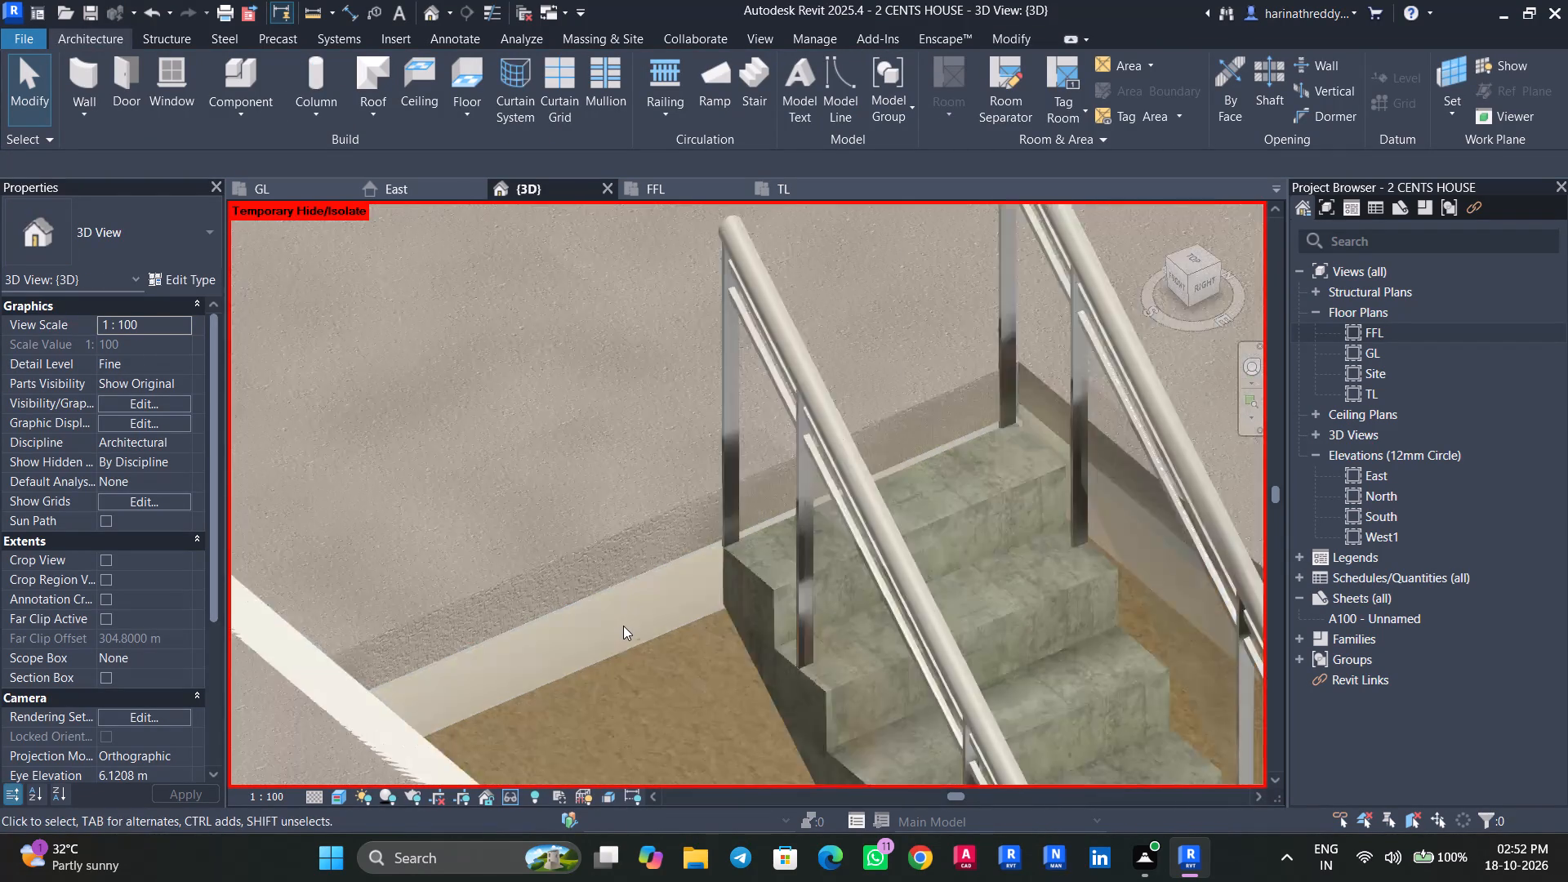
scroll(623, 626, down, 5)
middle_drag(634, 640, 740, 340)
scroll(733, 371, down, 8)
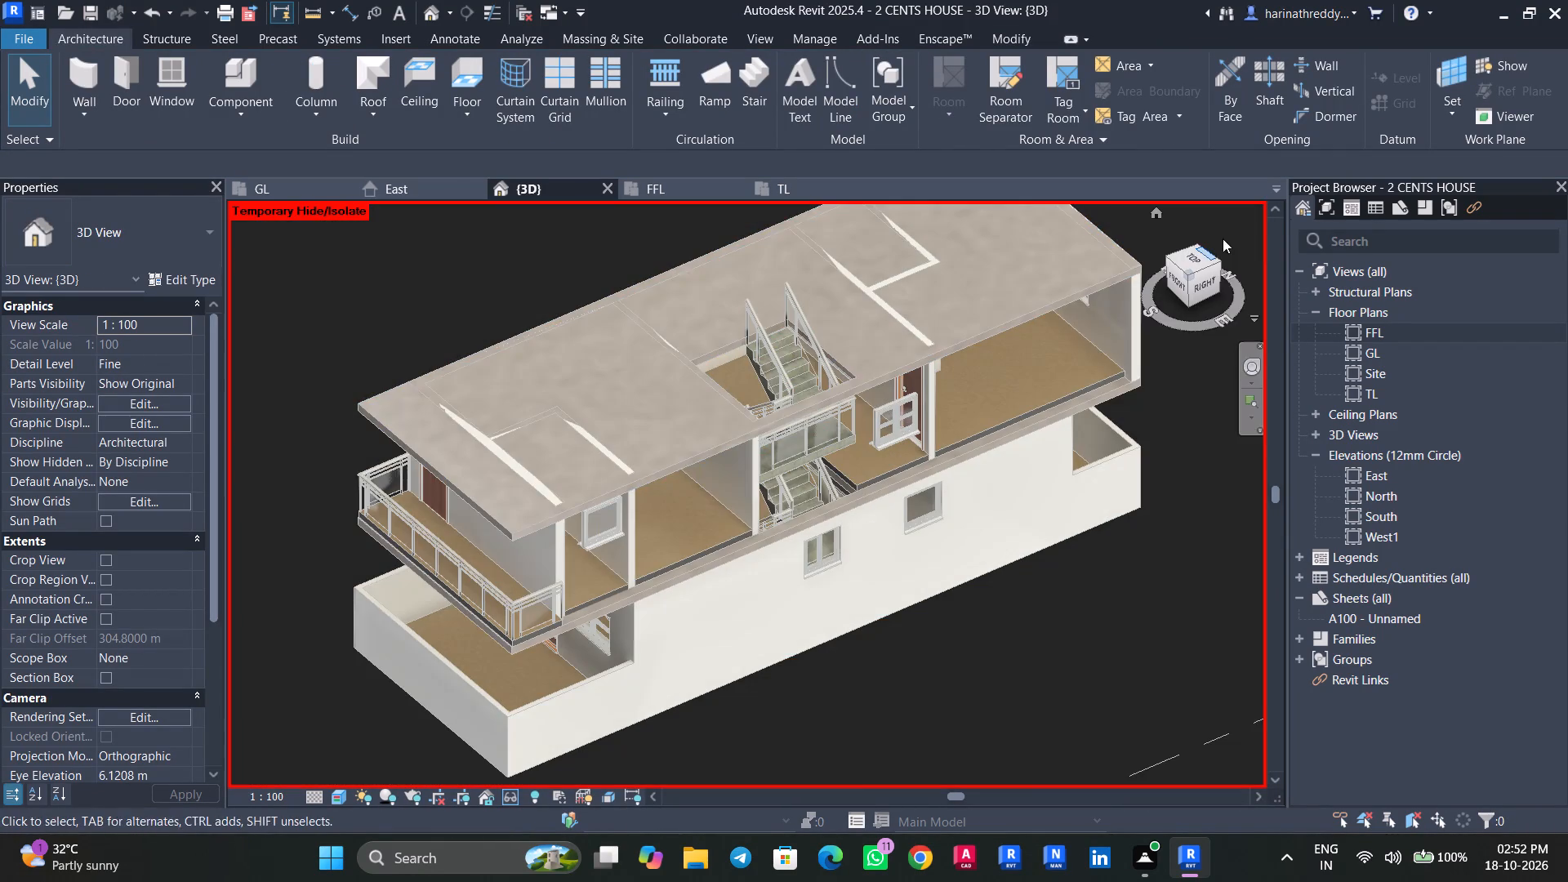
Inspect the terrace slab against the levels from the right side and check its type properties.
click(1208, 279)
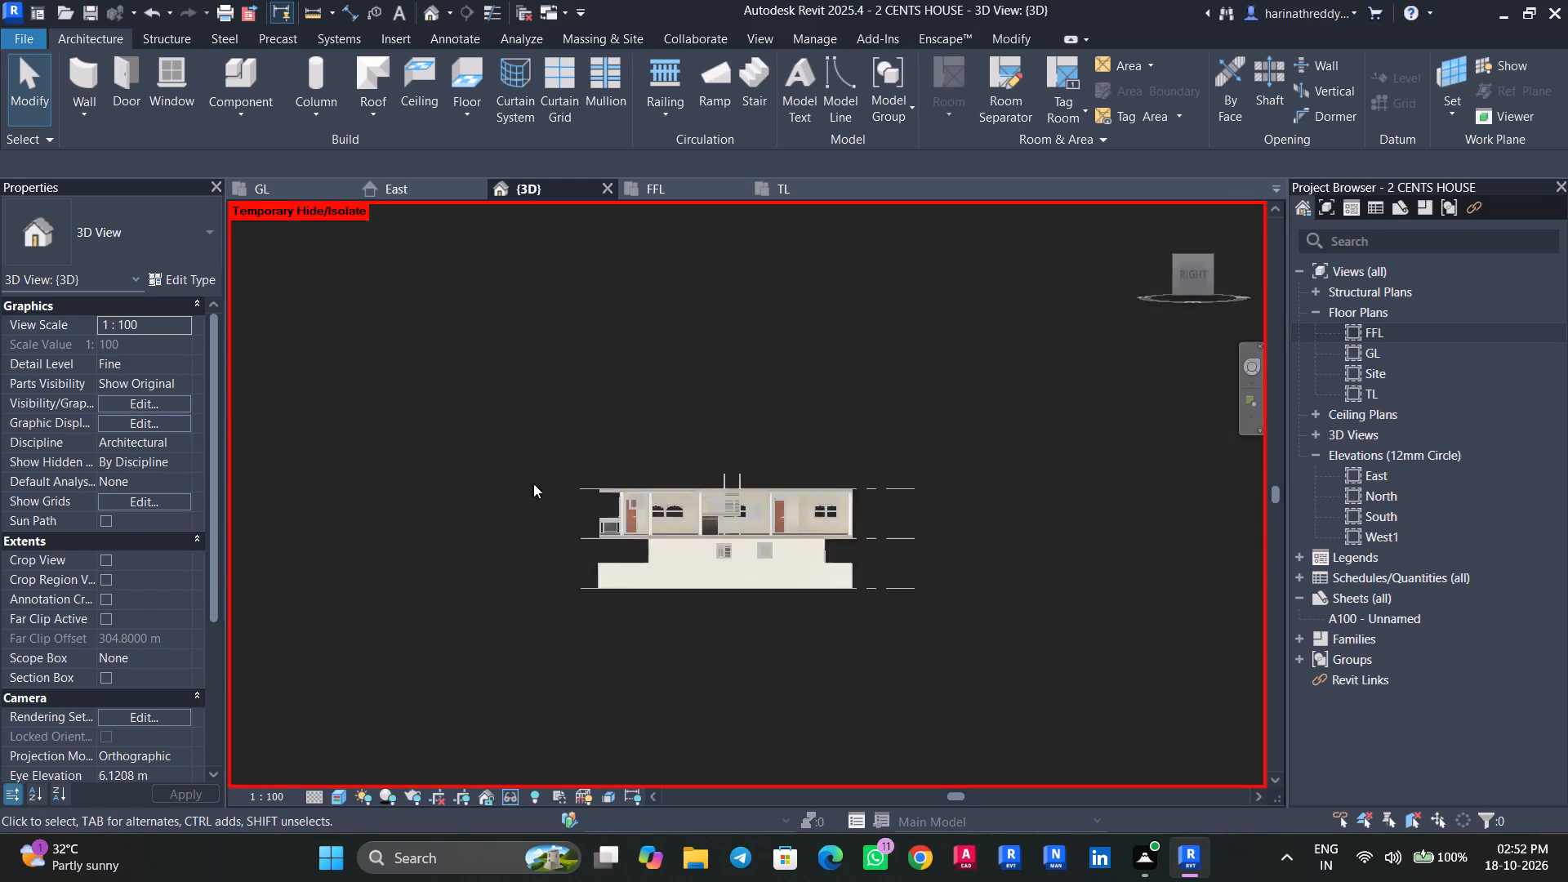
scroll(576, 502, up, 5)
click(638, 476)
middle_drag(628, 512, 434, 532)
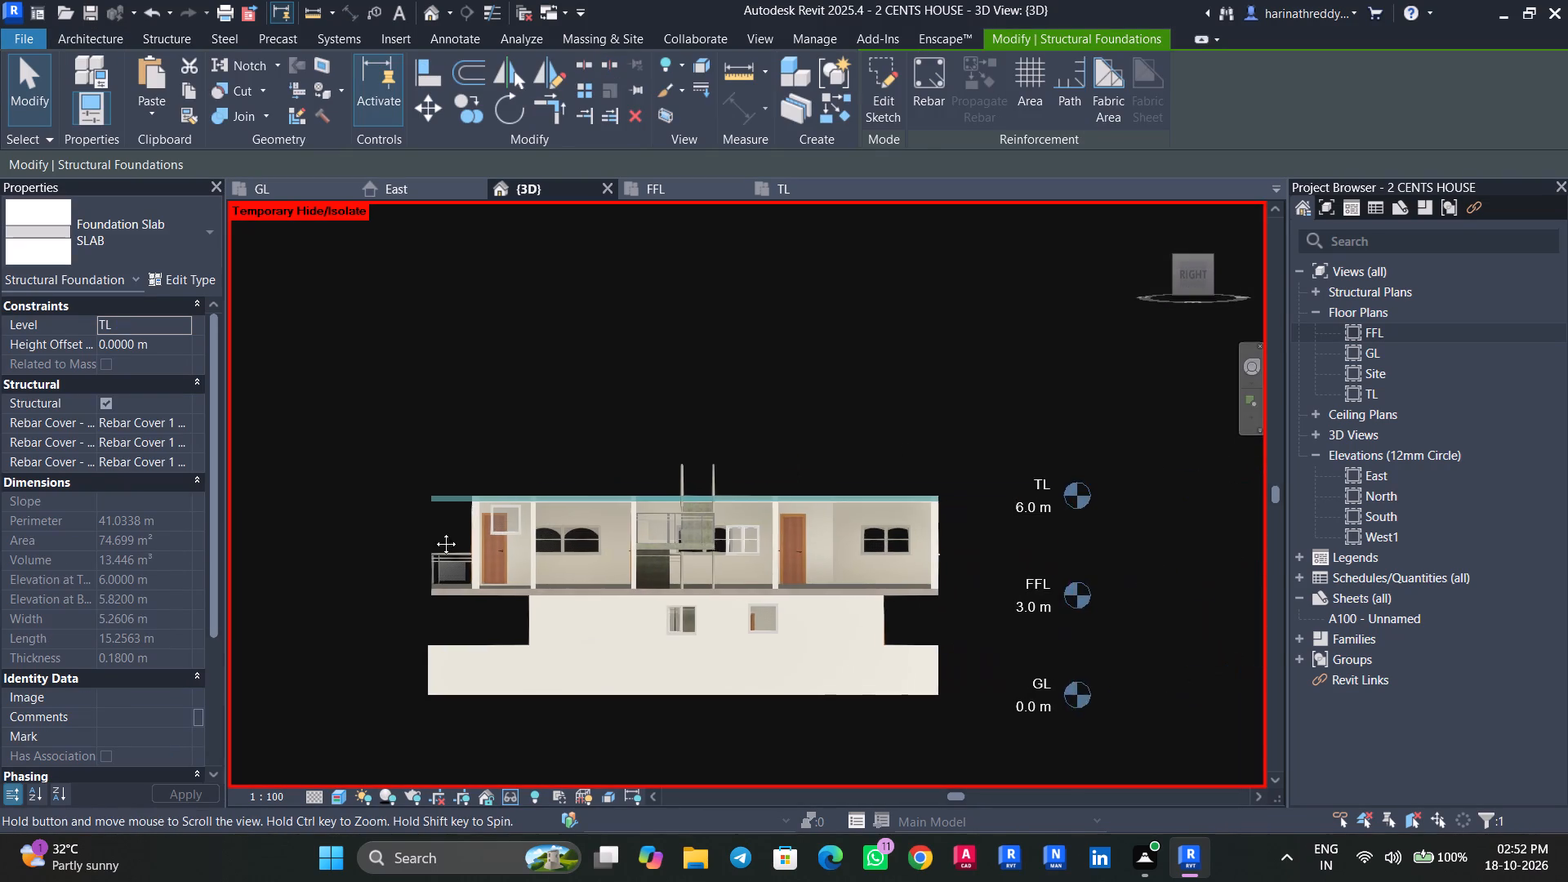
middle_drag(434, 532, 432, 532)
scroll(429, 544, up, 4)
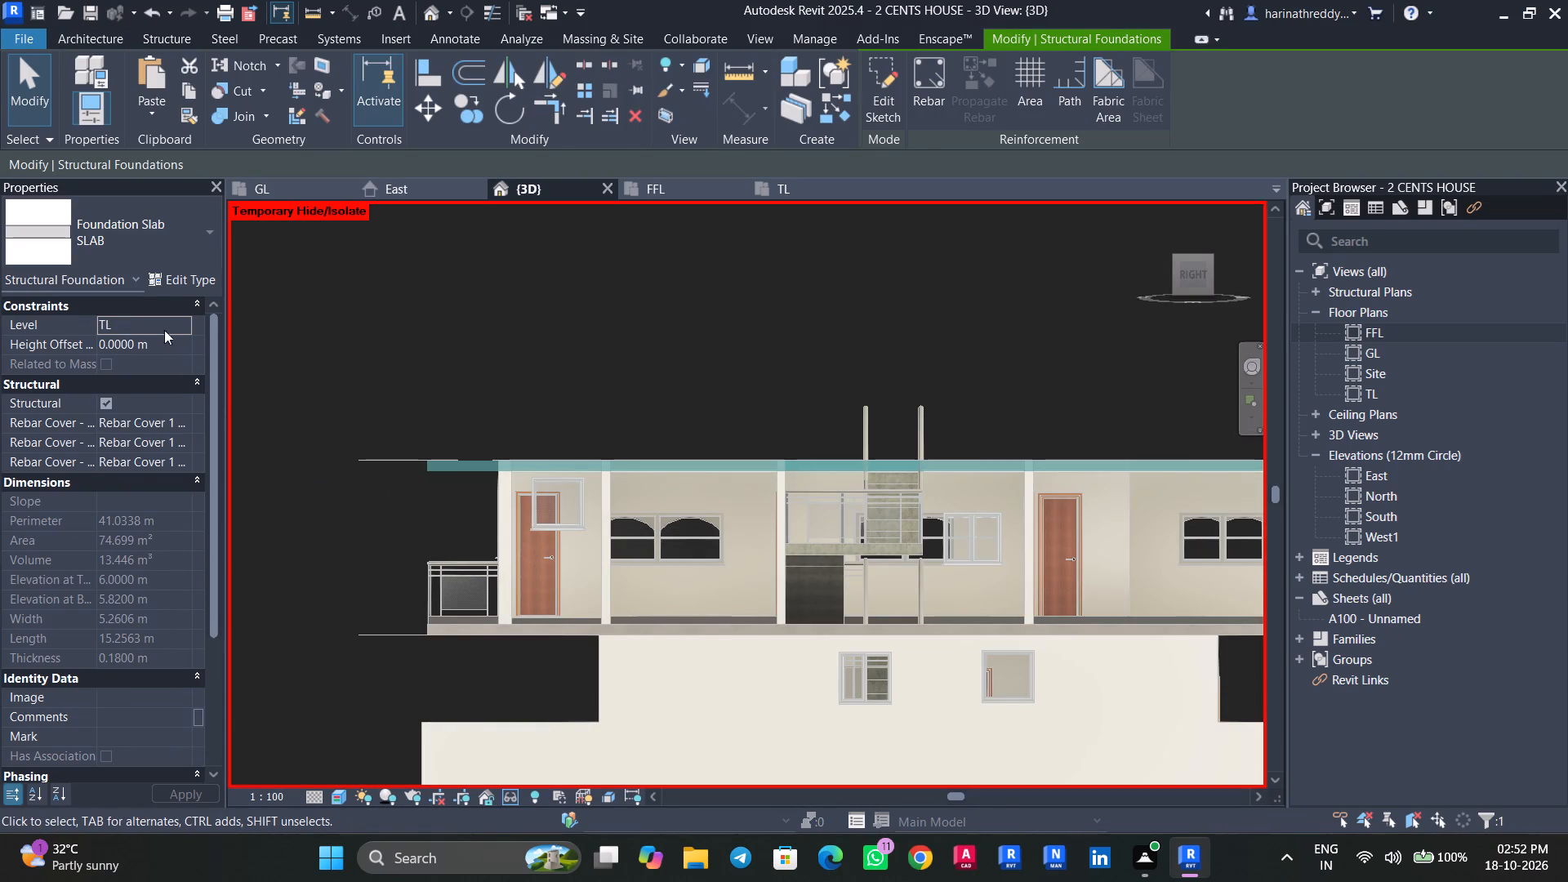
click(180, 276)
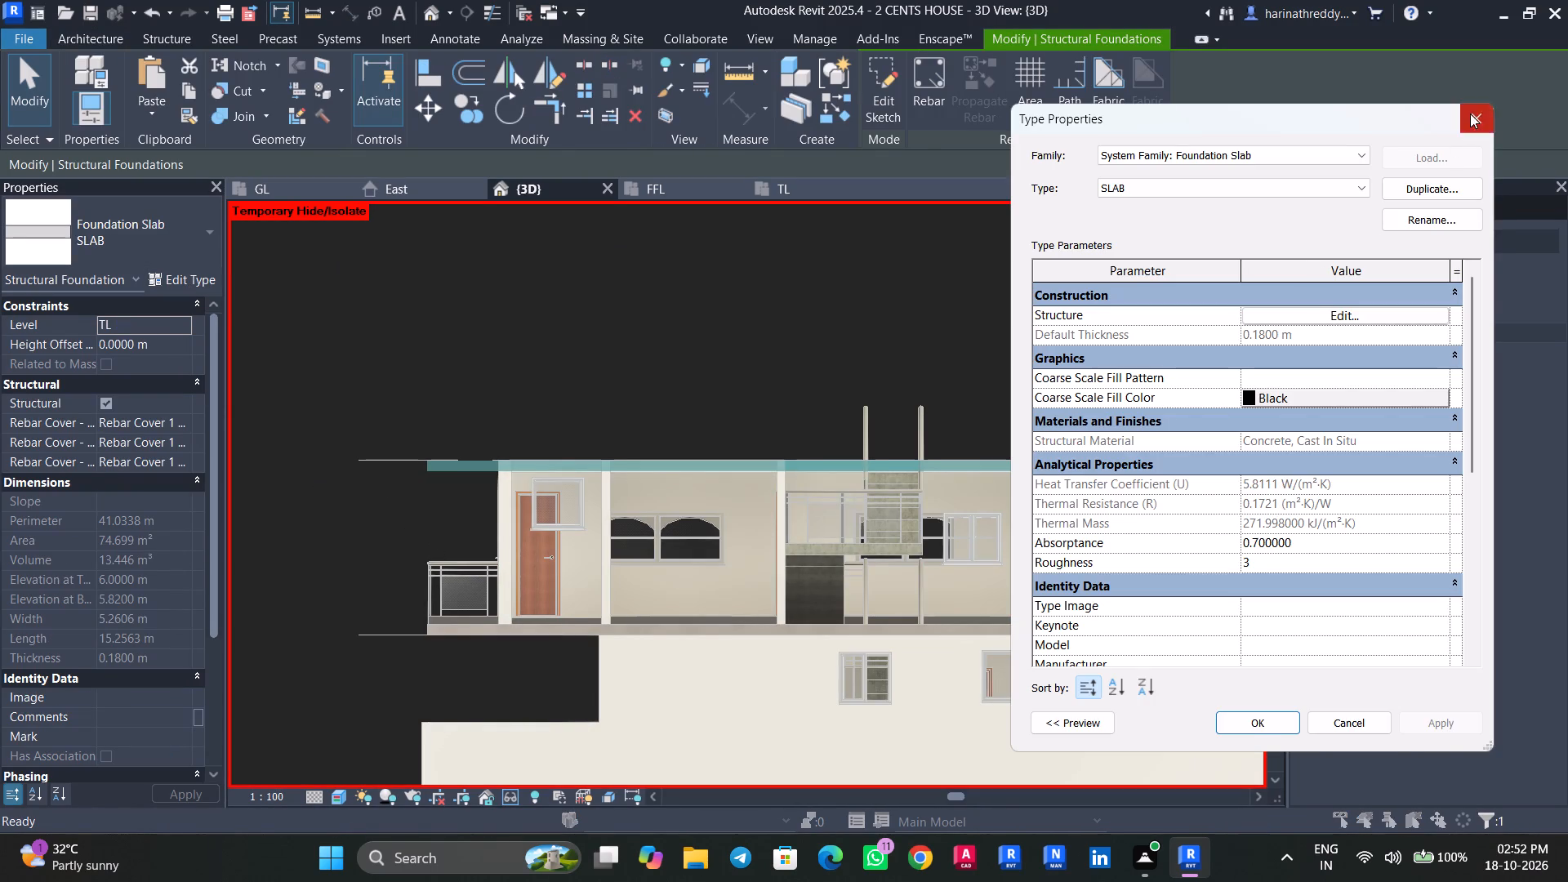
click(1470, 114)
key(Escape)
key(Escape)
Reset the temporary hide/isolate so the whole house is displayed.
text(HR)
Select only the walls of the upper storey between FFL and TL and set their top offset to -180 mm.
middle_drag(934, 448, 770, 395)
scroll(839, 465, down, 3)
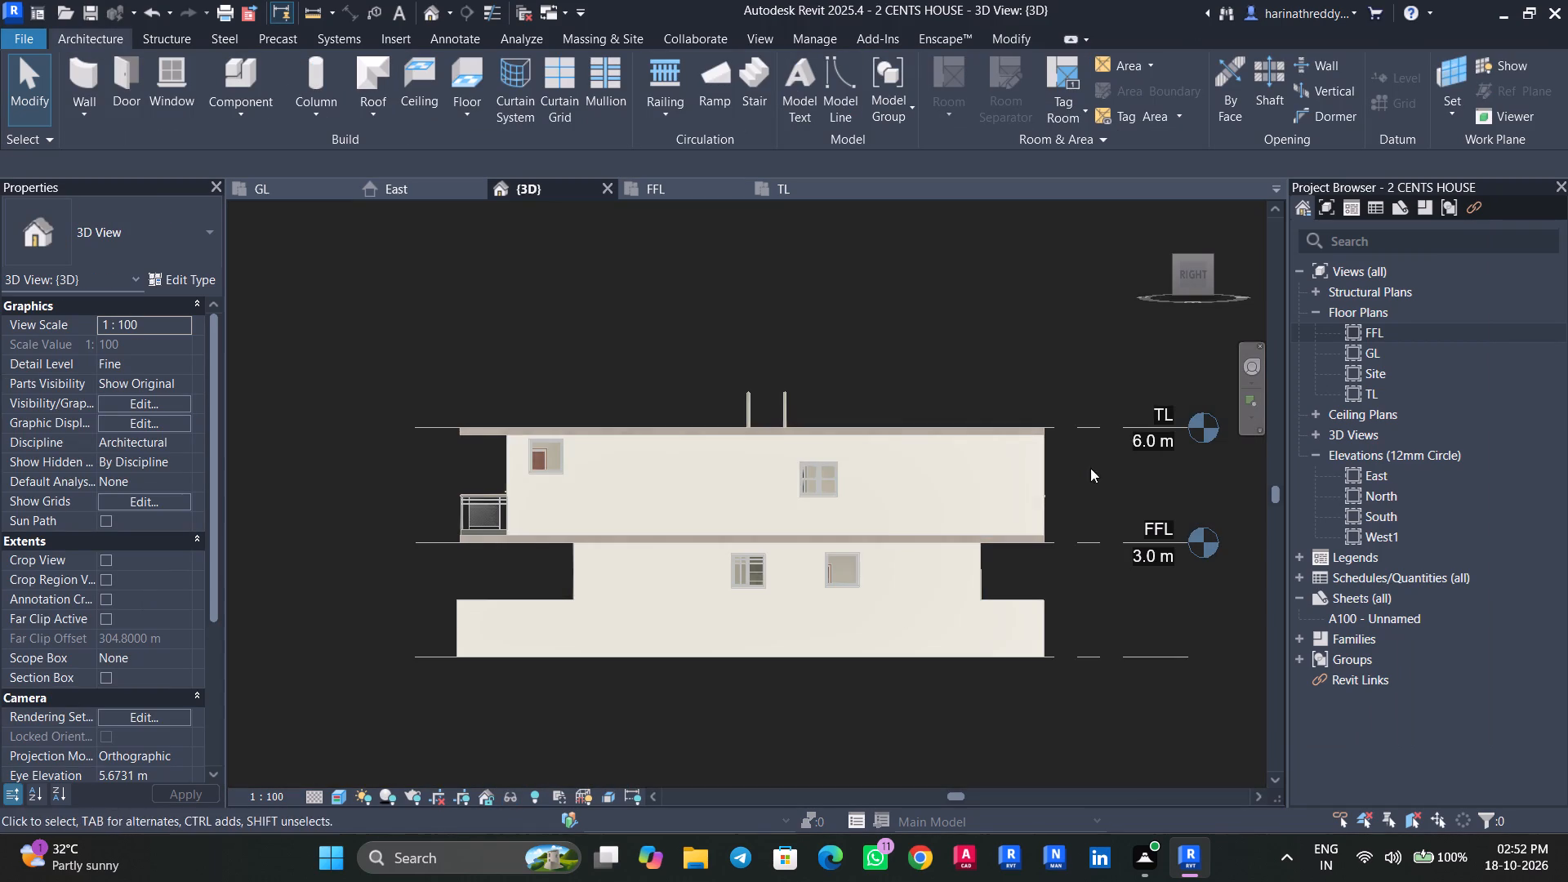
drag(1105, 465, 452, 474)
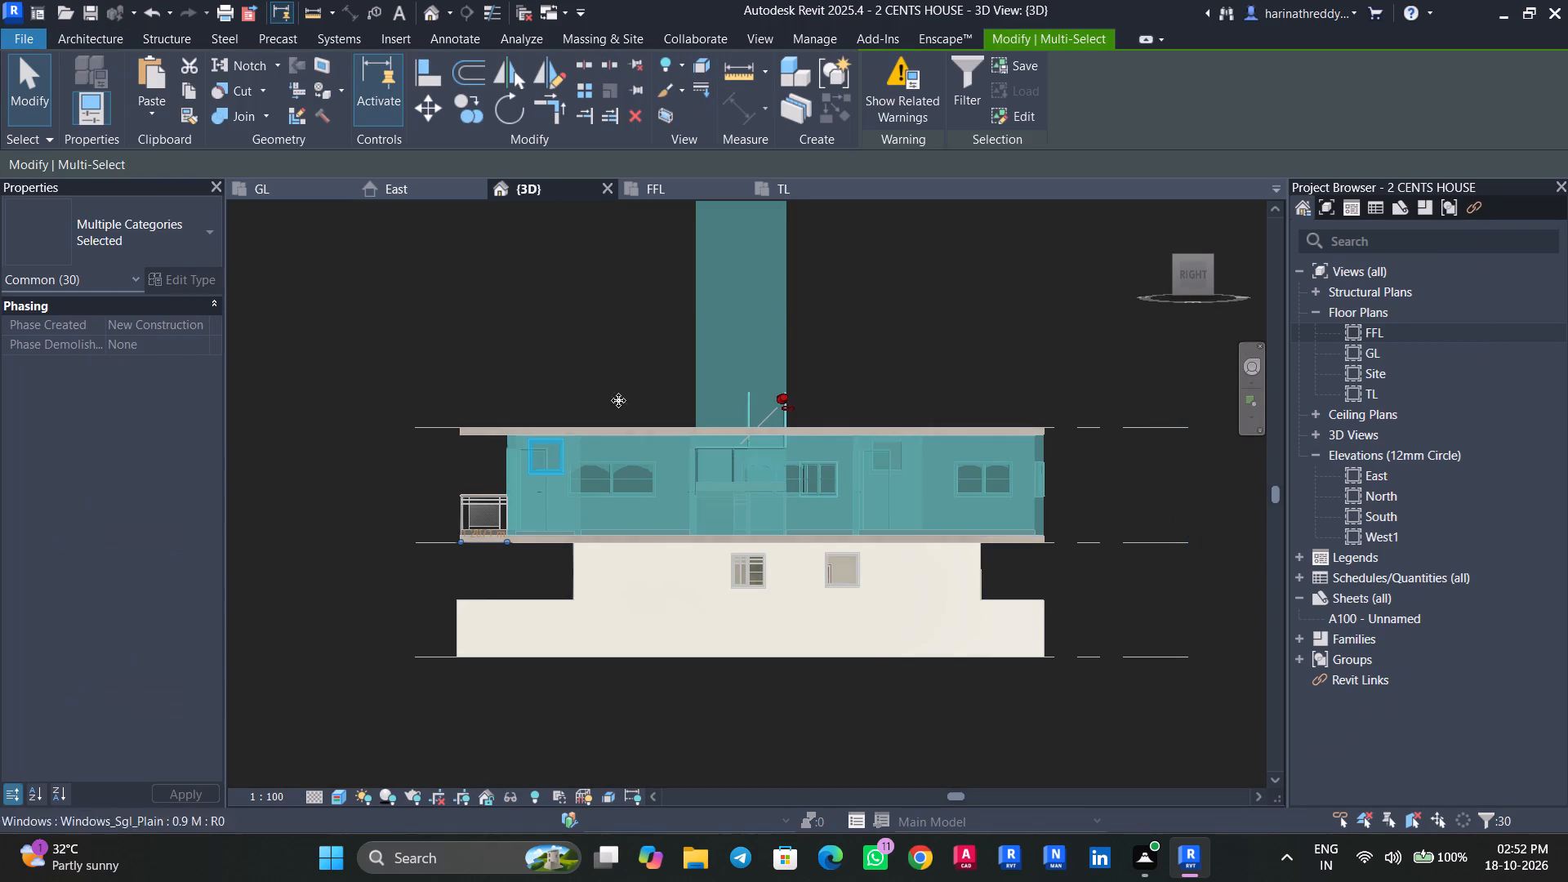
click(971, 97)
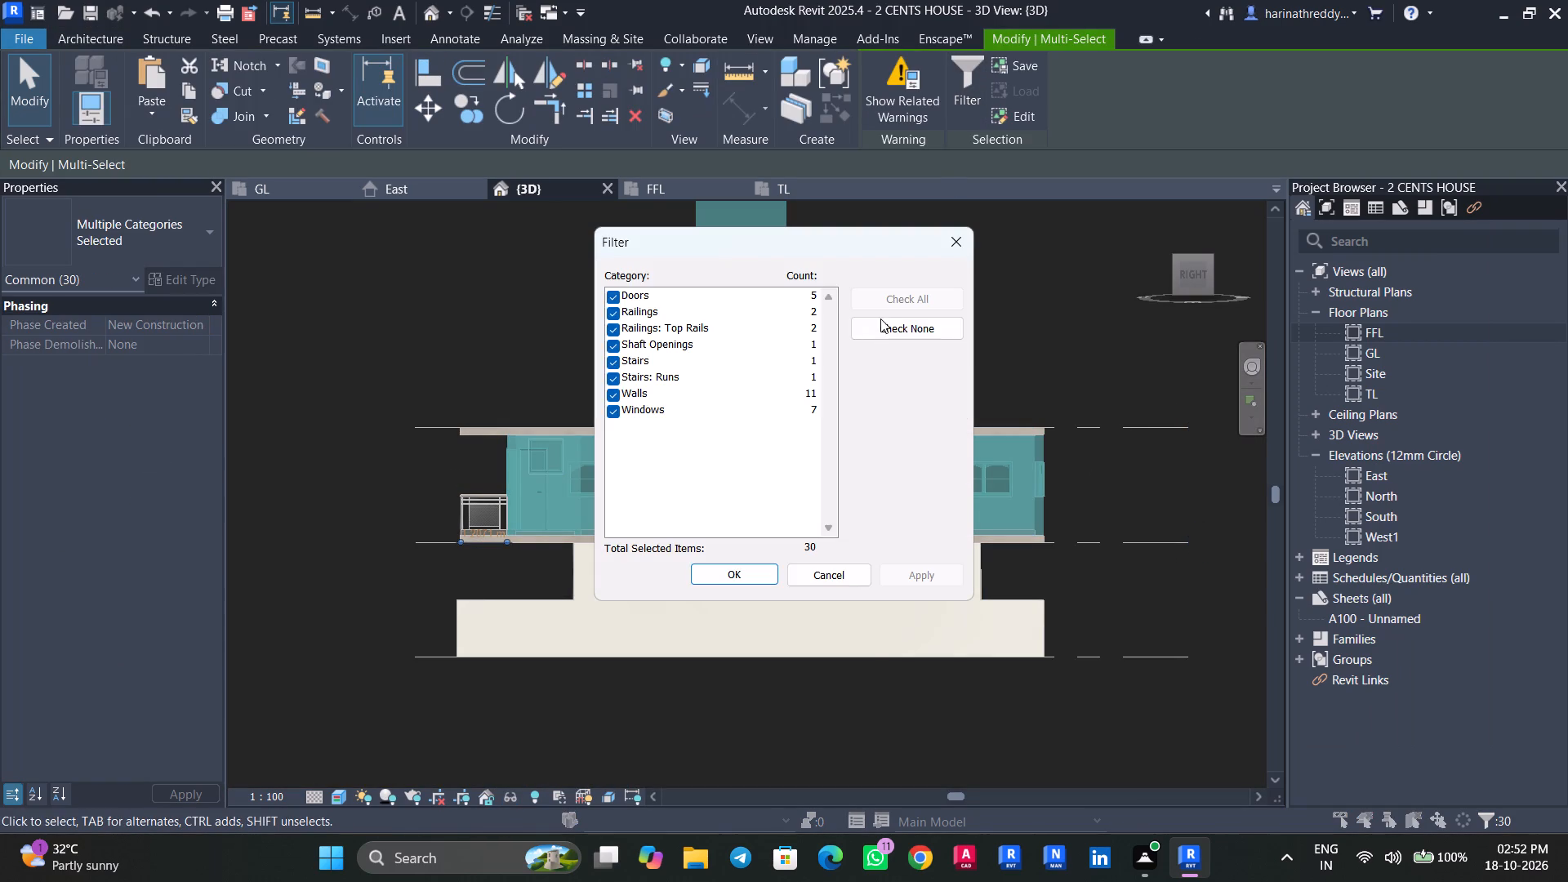
click(878, 327)
click(613, 390)
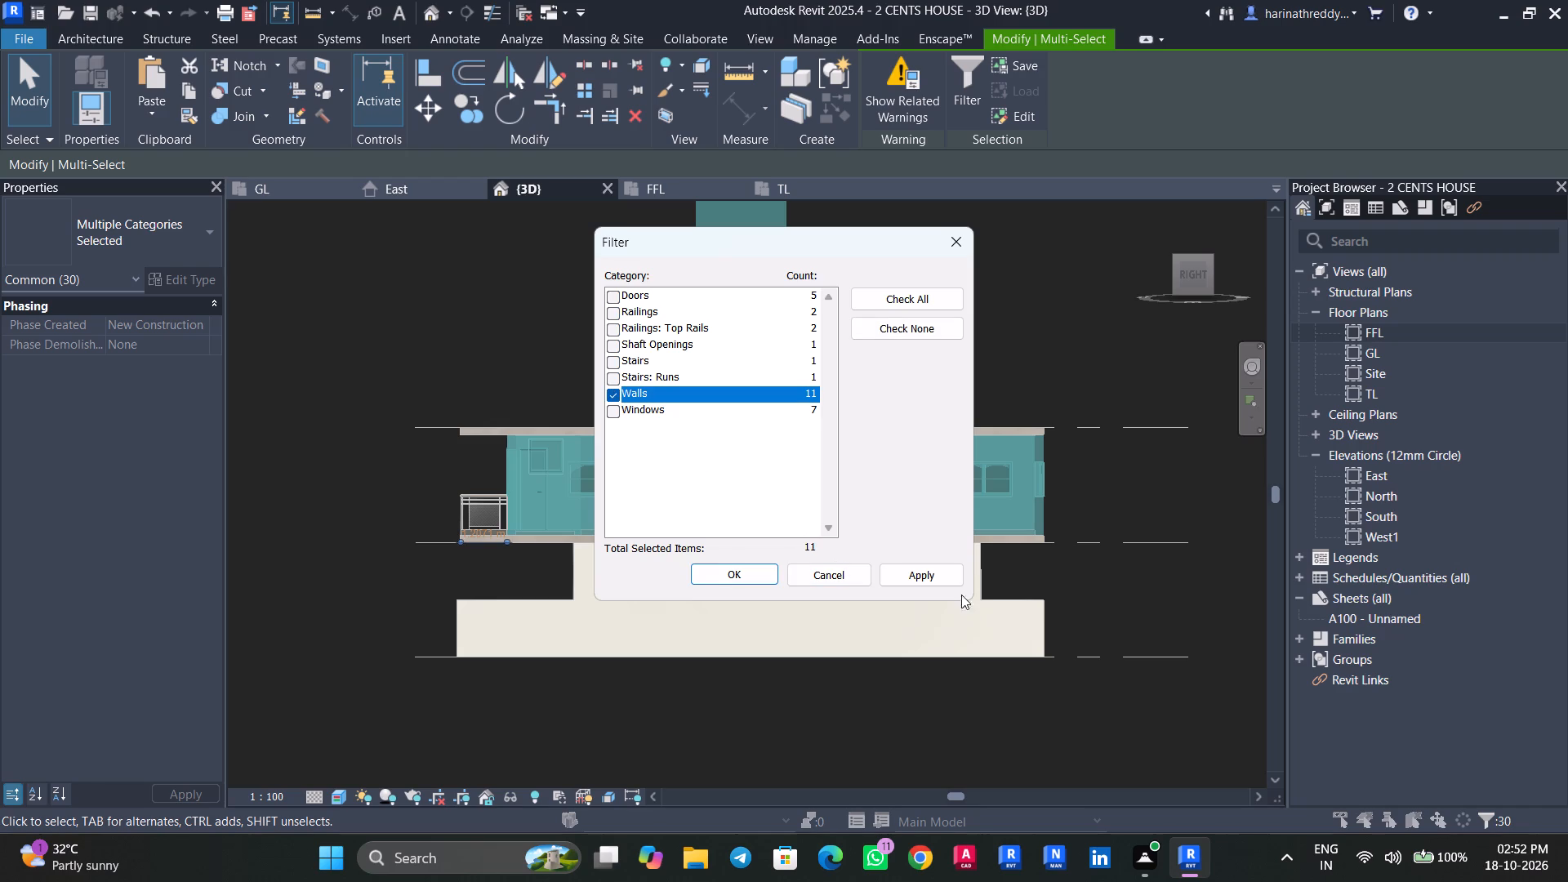
click(947, 581)
click(704, 573)
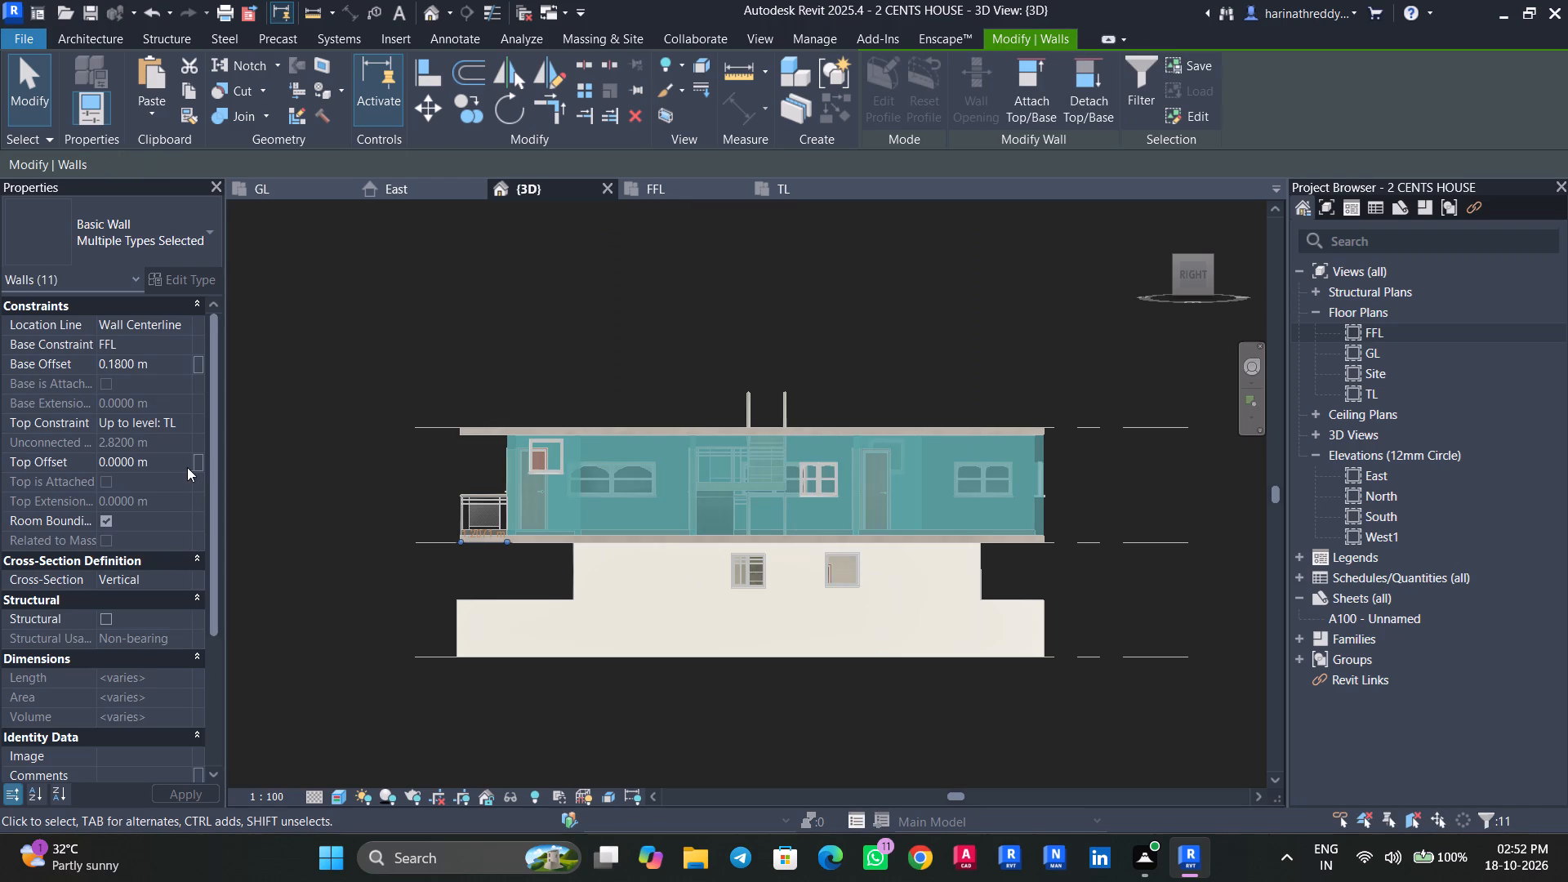
click(167, 463)
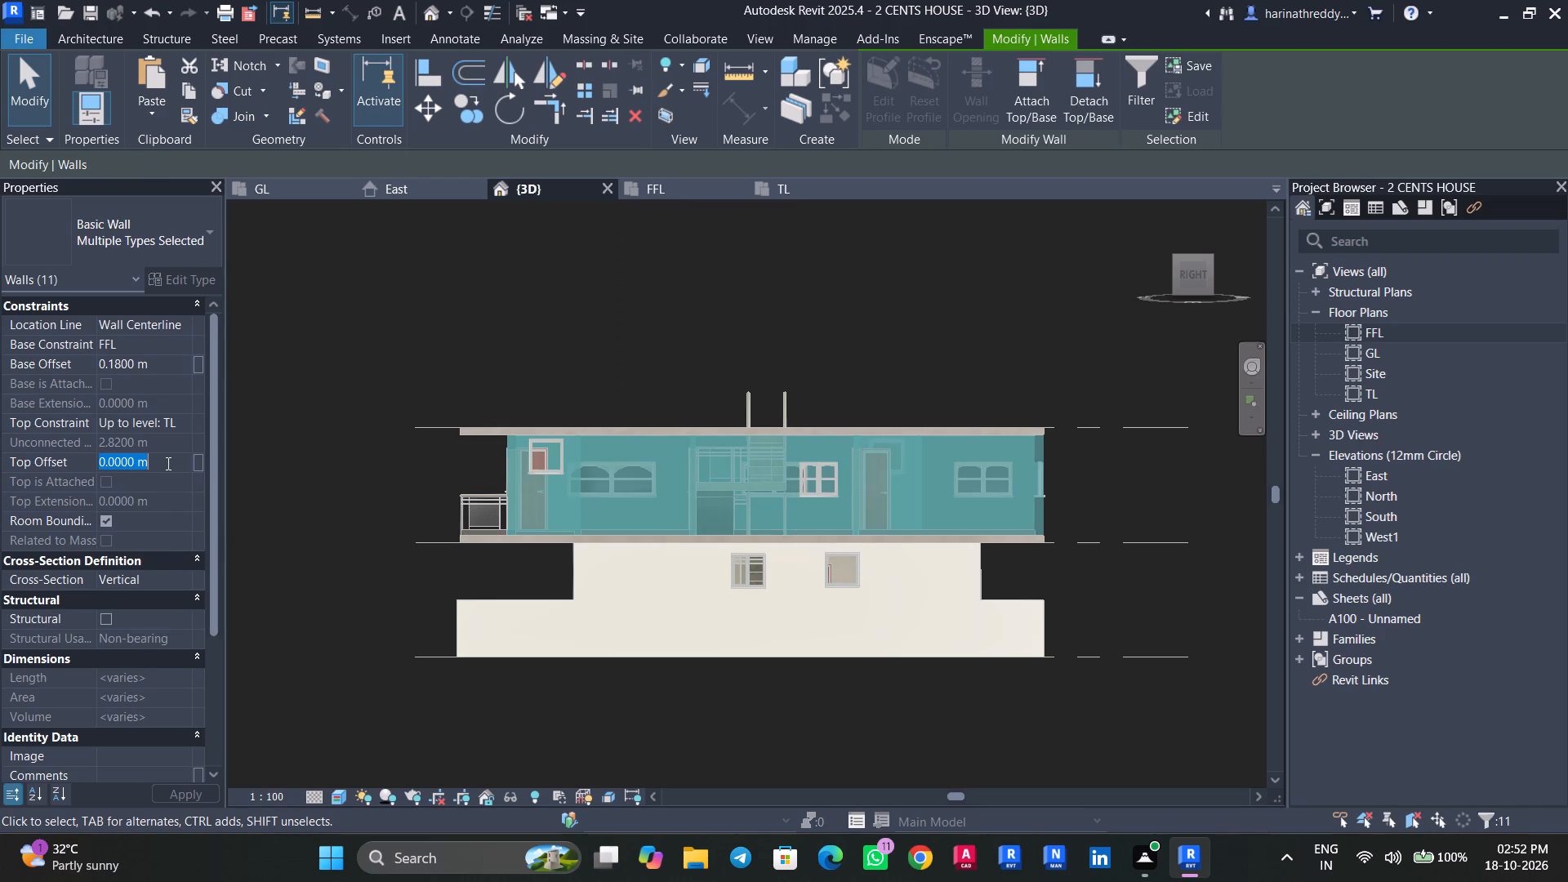
text(-180)
text(MM)
key(Return)
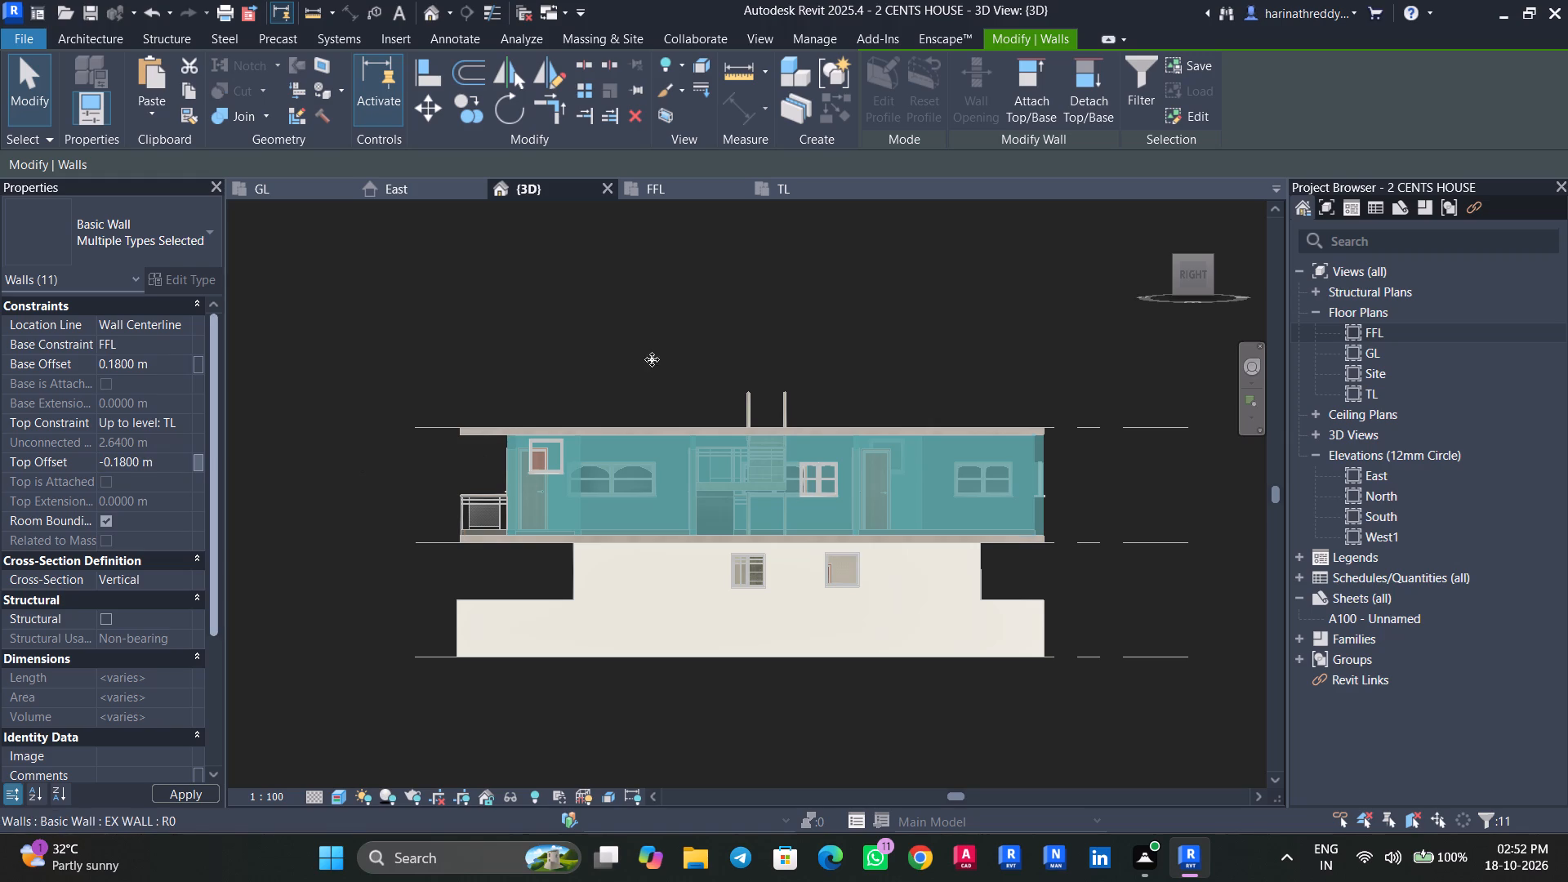
key(Escape)
key(Escape)
Temporarily hide the upper storey's long exterior wall, examine the wall tops against the terrace slab, and reset the temporary hide.
scroll(606, 375, up, 1)
shift+middle_drag(609, 374, 779, 395)
scroll(772, 558, up, 1)
scroll(772, 558, down, 3)
shift+middle_drag(827, 615, 664, 643)
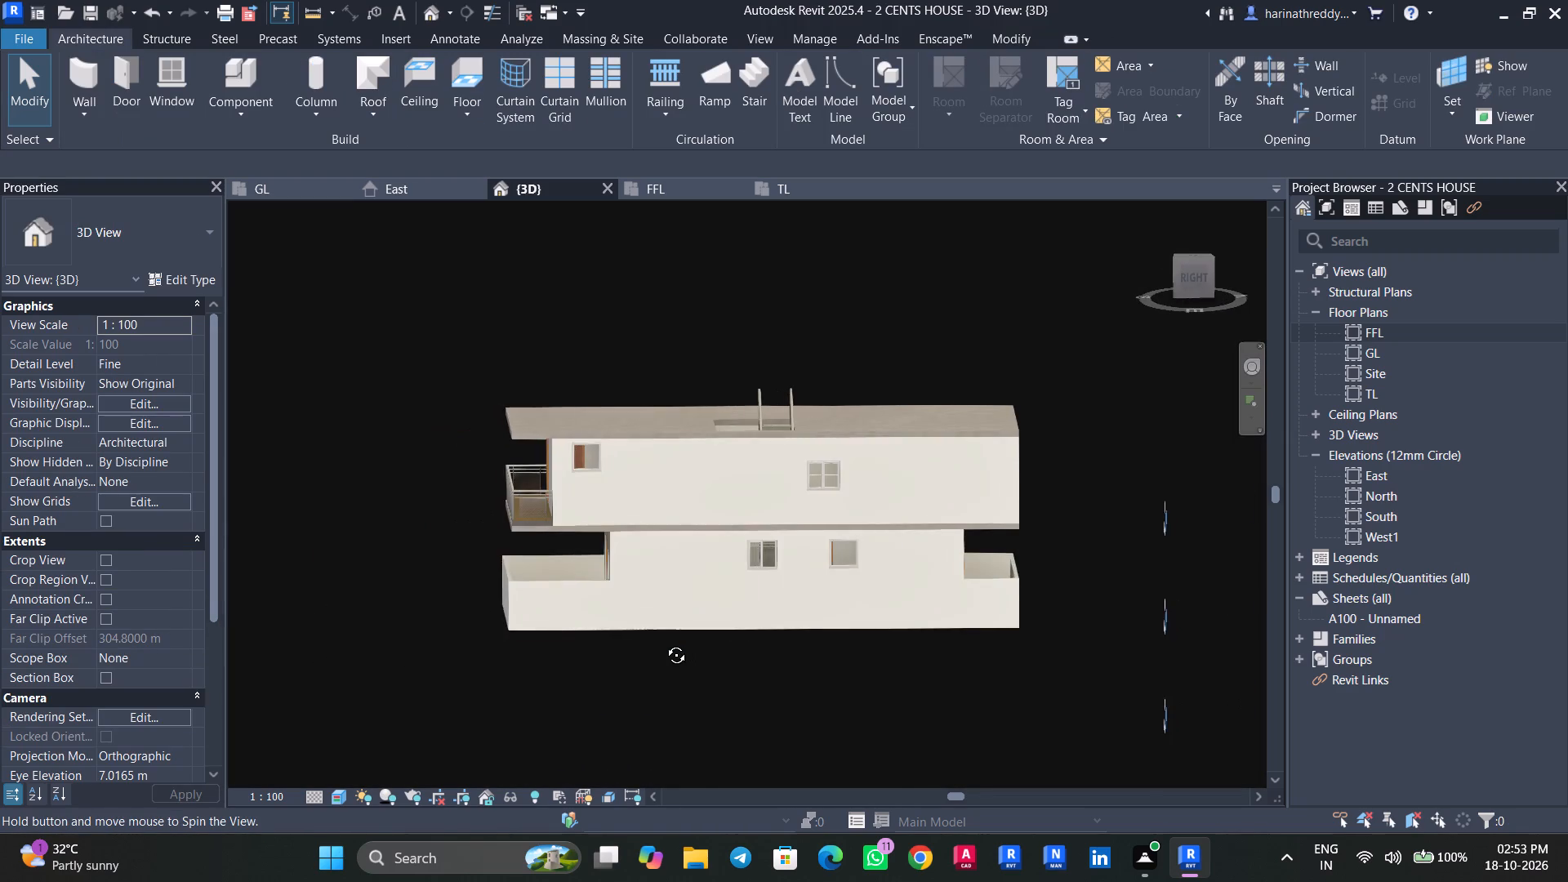
shift+middle_drag(664, 643, 682, 598)
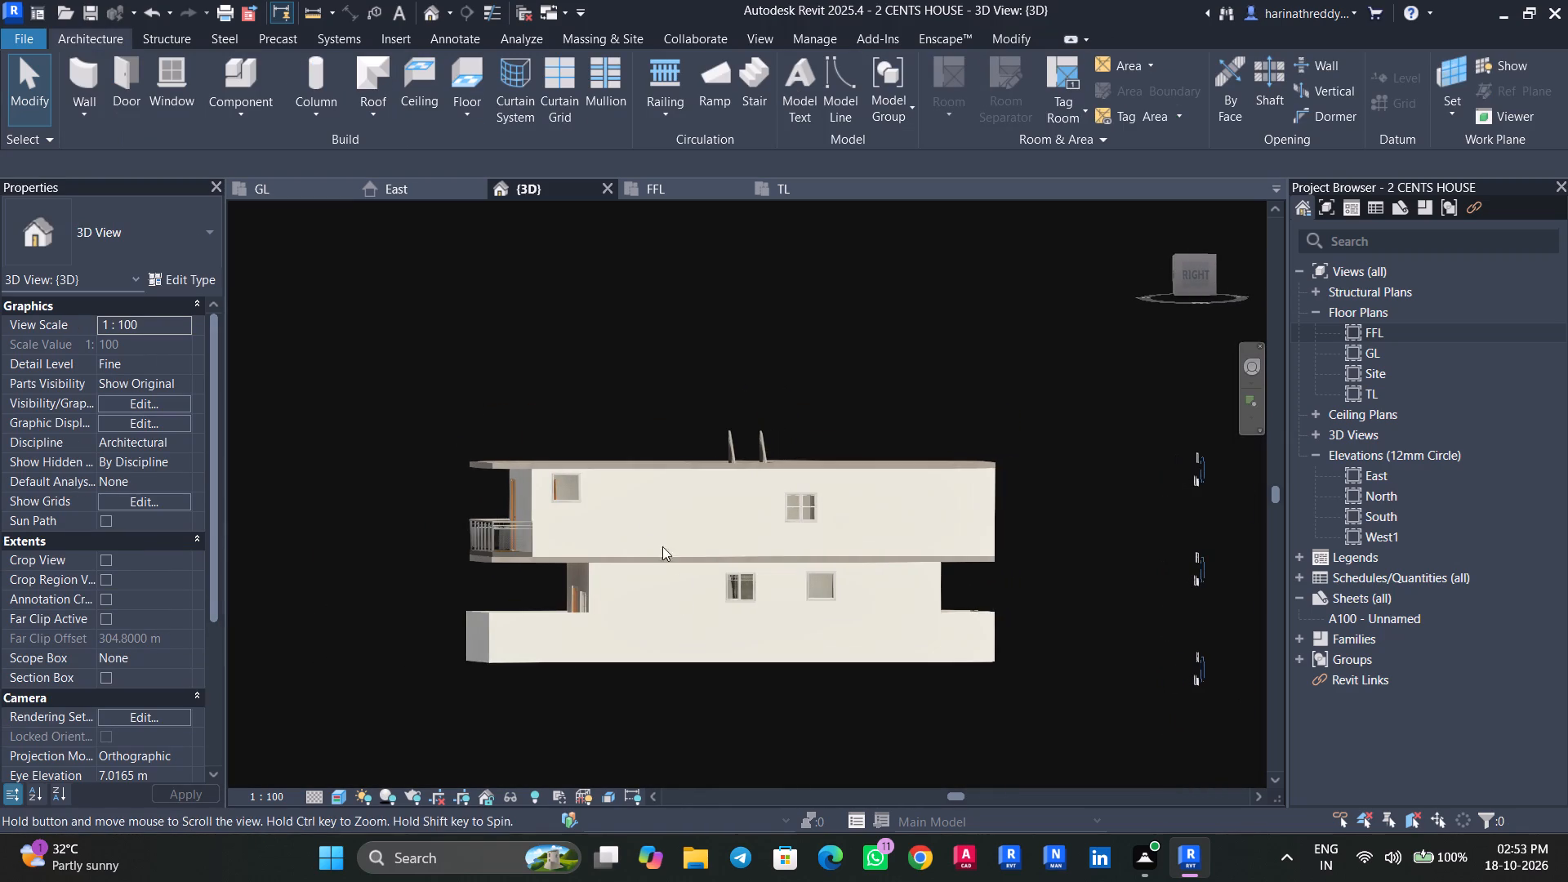
click(540, 523)
scroll(540, 523, up, 3)
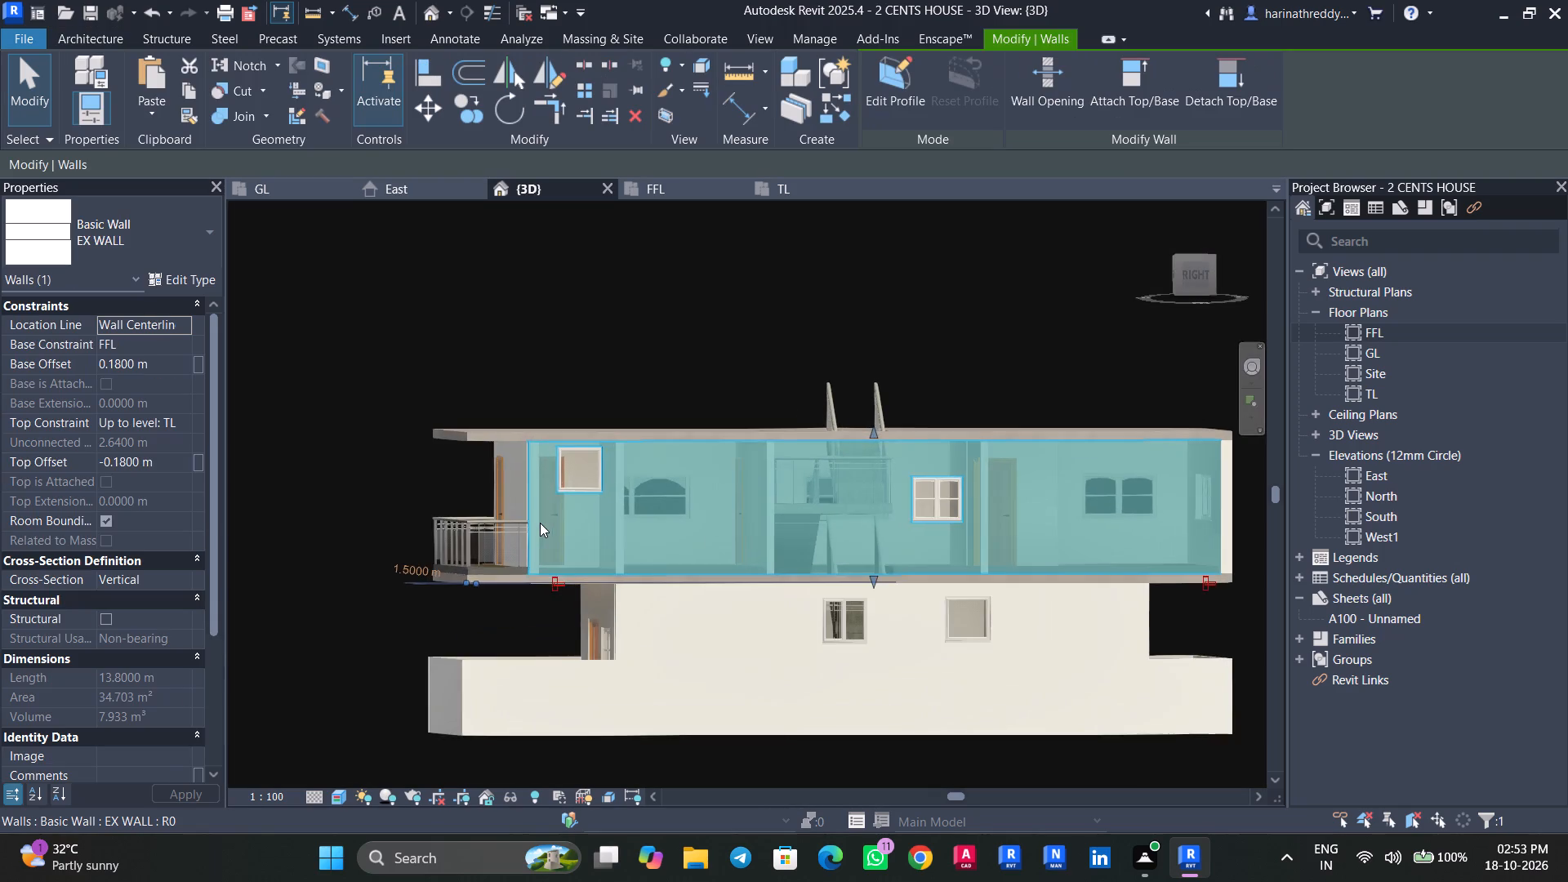
middle_drag(622, 535, 528, 568)
key(h)
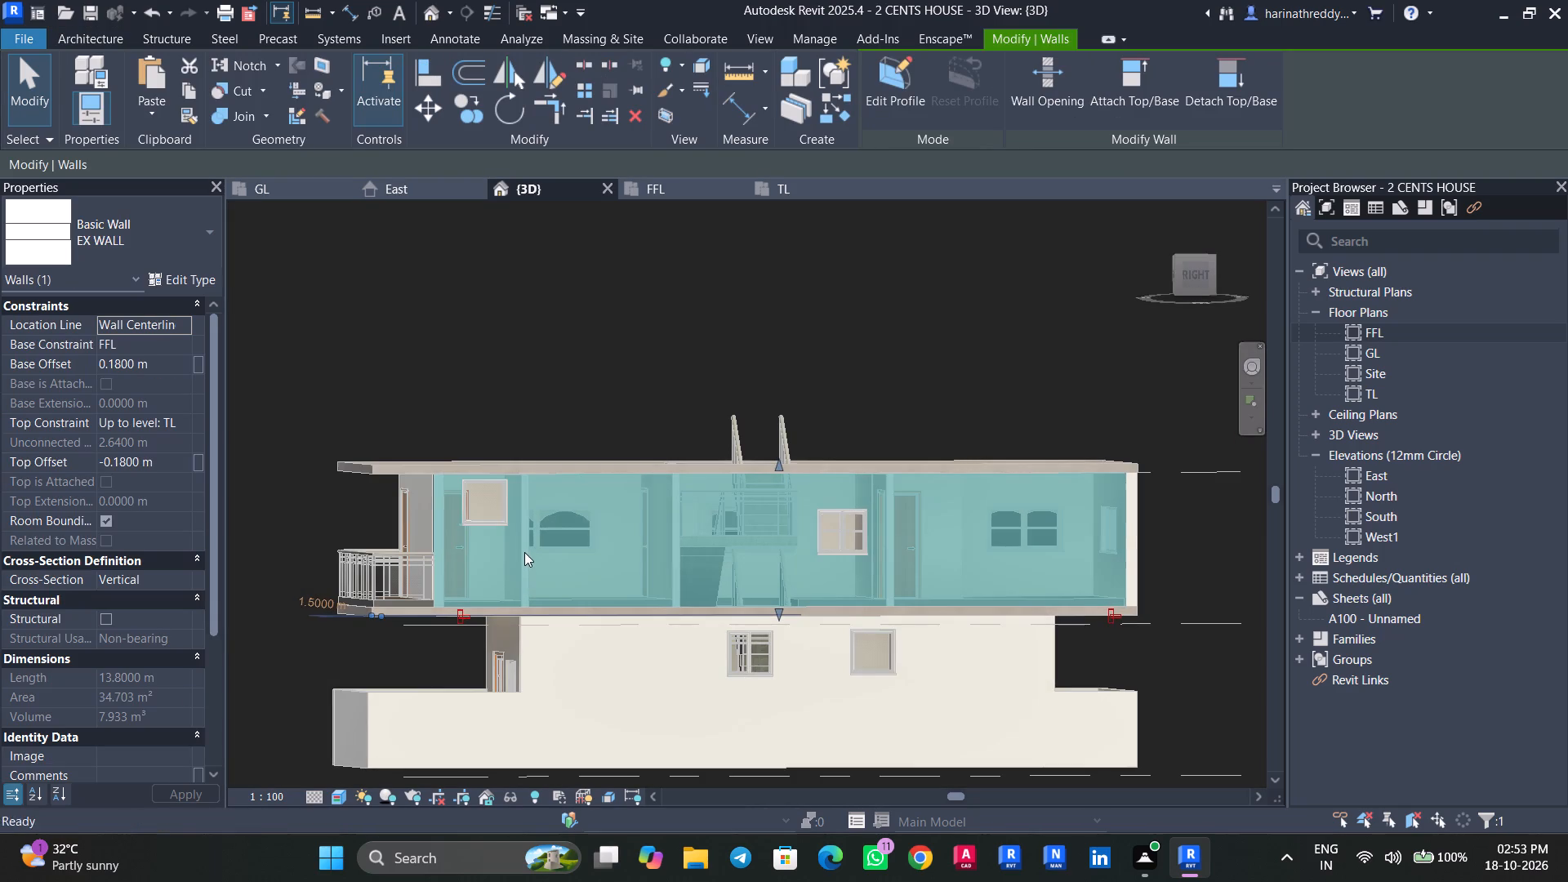
key(h)
click(674, 558)
shift+middle_drag(687, 569, 689, 569)
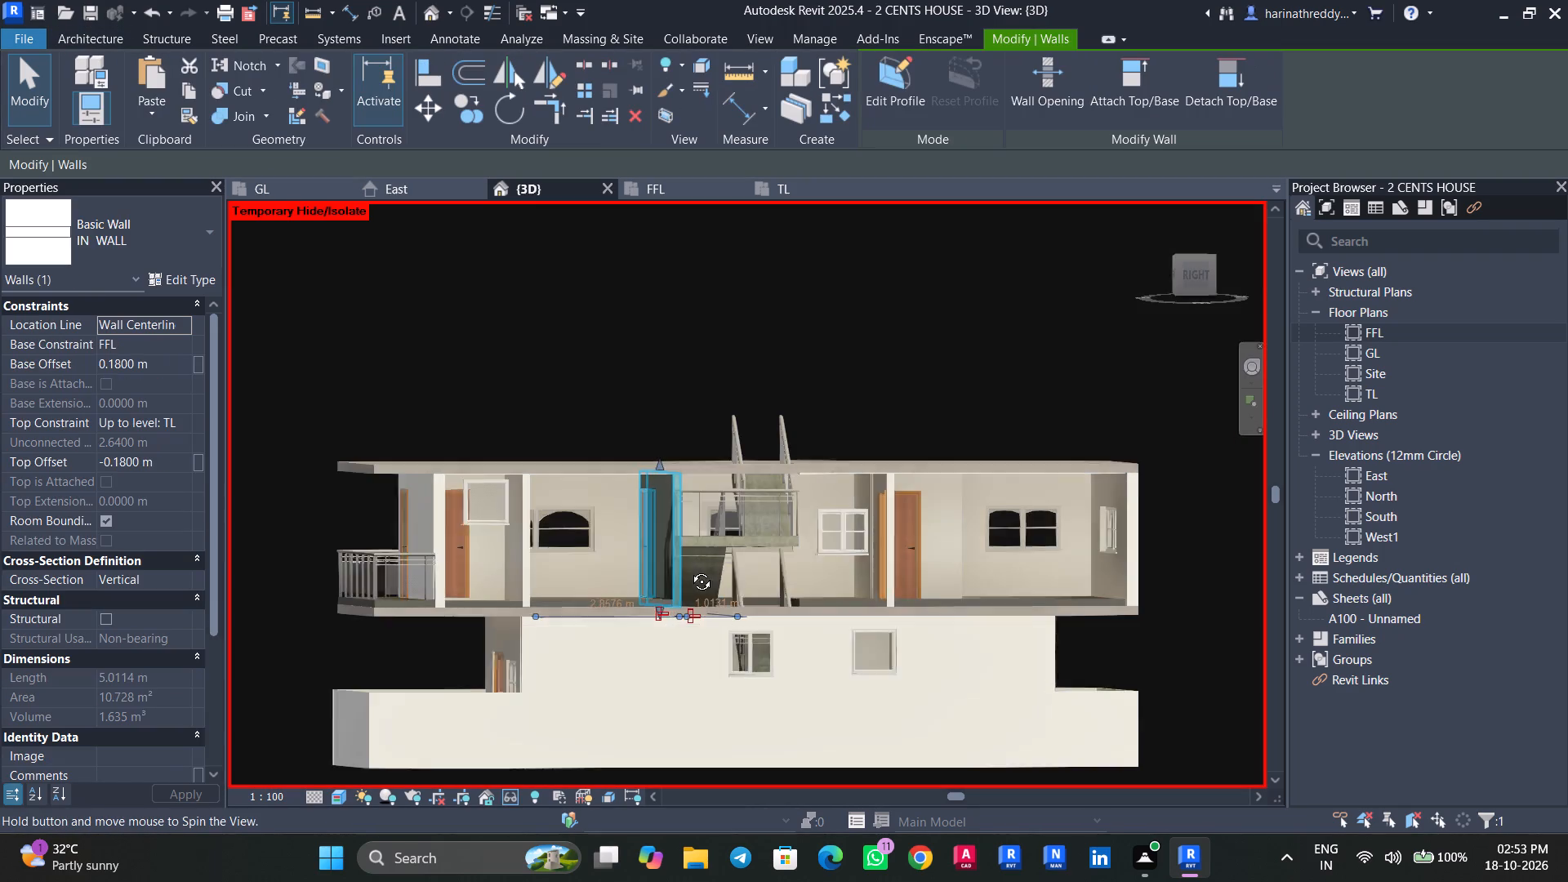
shift+middle_drag(689, 569, 773, 501)
scroll(686, 467, up, 9)
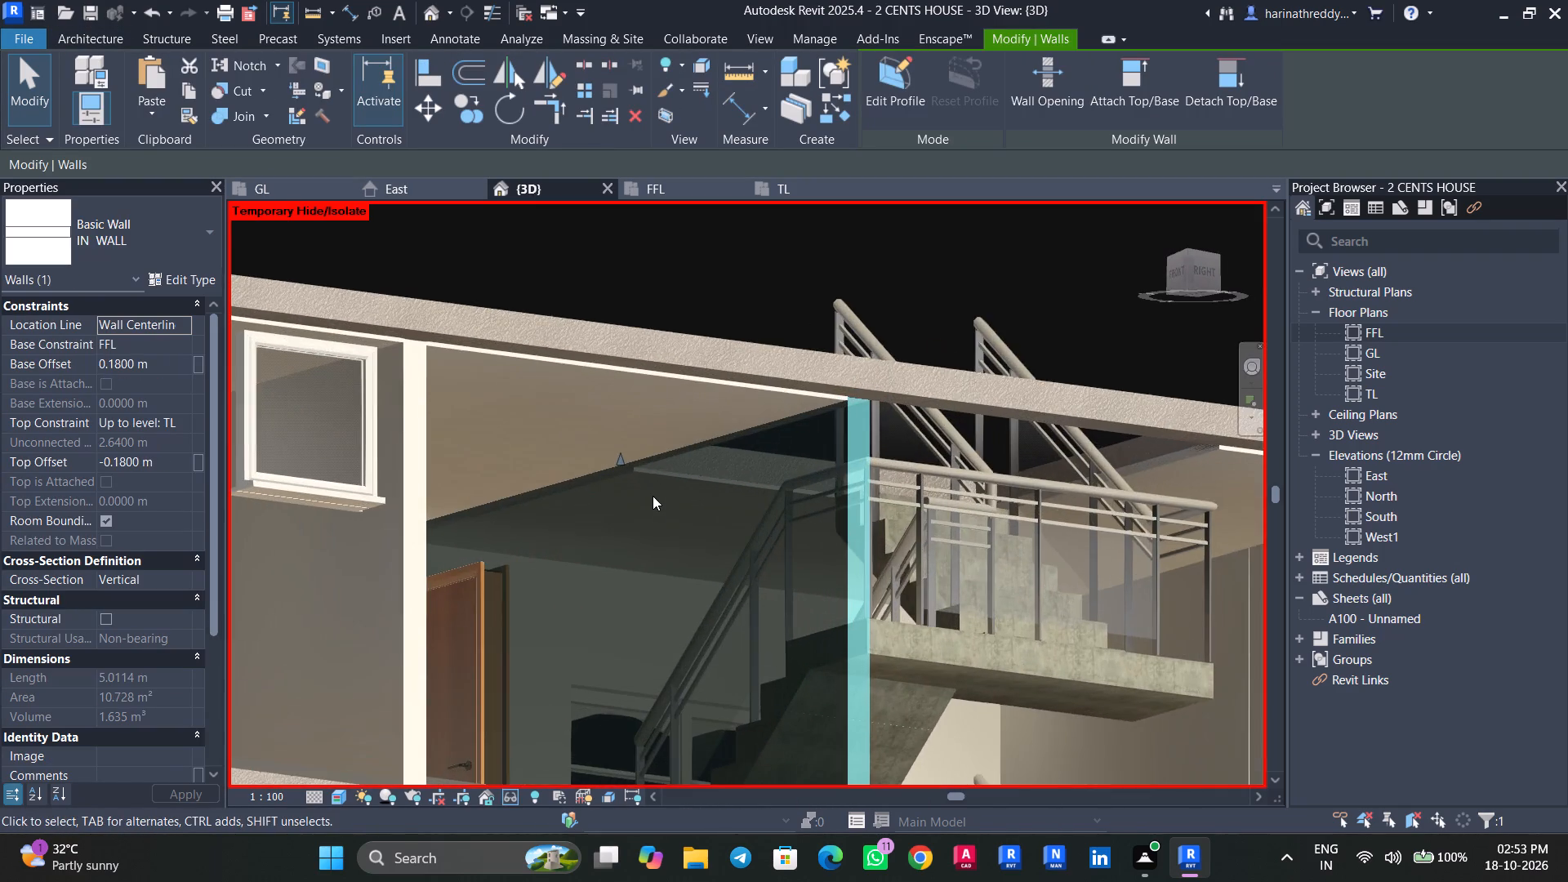
shift+middle_drag(693, 542, 599, 564)
key(Escape)
key(Escape)
text(HR)
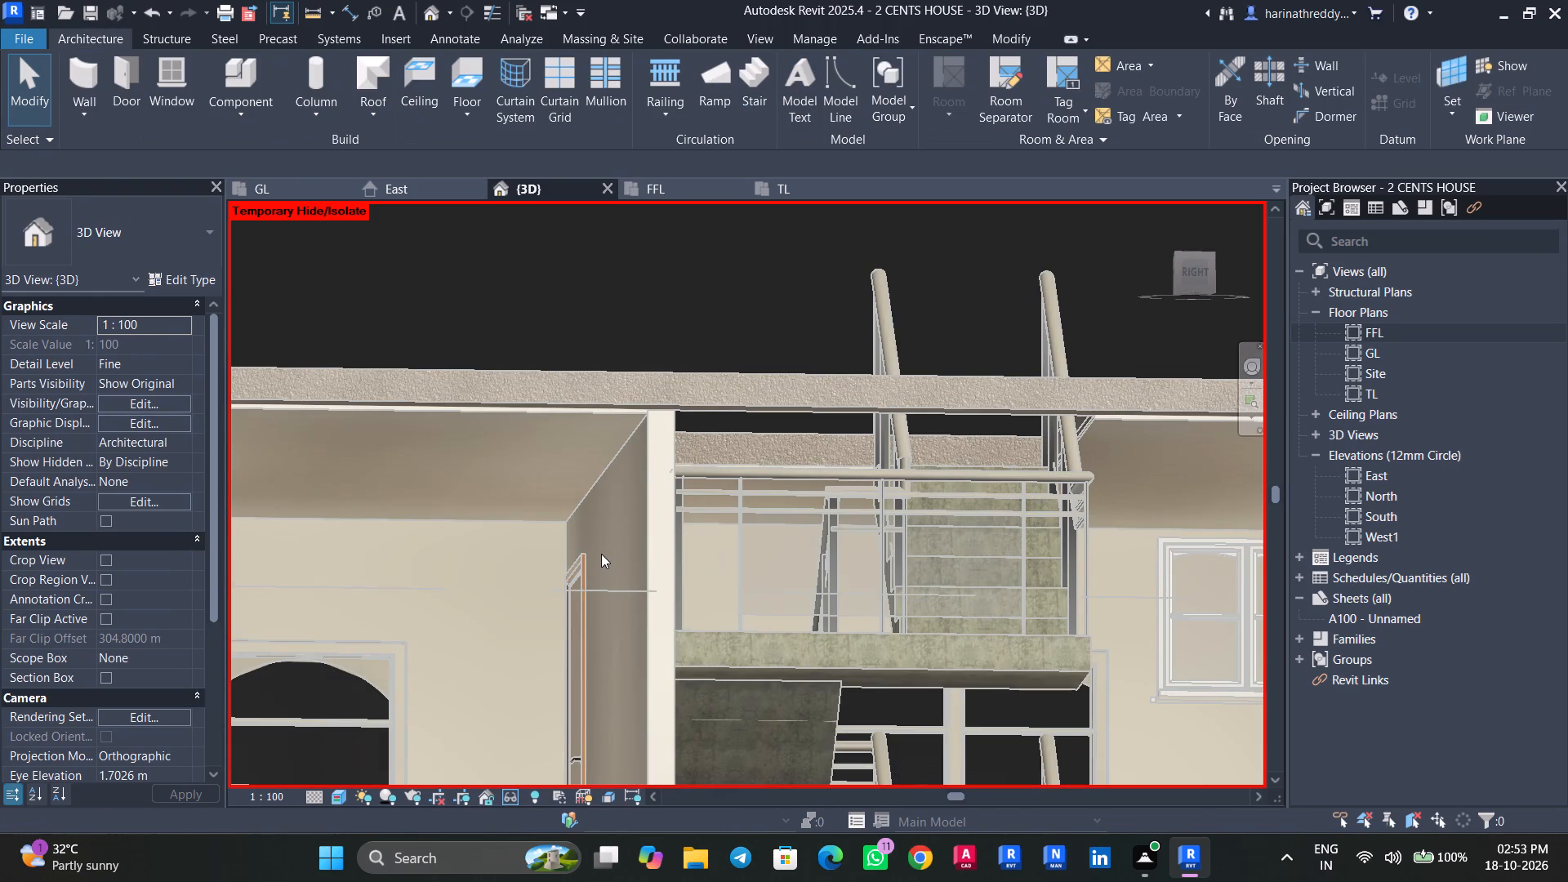
Examine the ground-storey exterior wall and the toilet floor from outside and below, around the first-floor slab.
scroll(606, 555, down, 4)
shift+middle_drag(606, 555, 632, 621)
scroll(635, 607, down, 5)
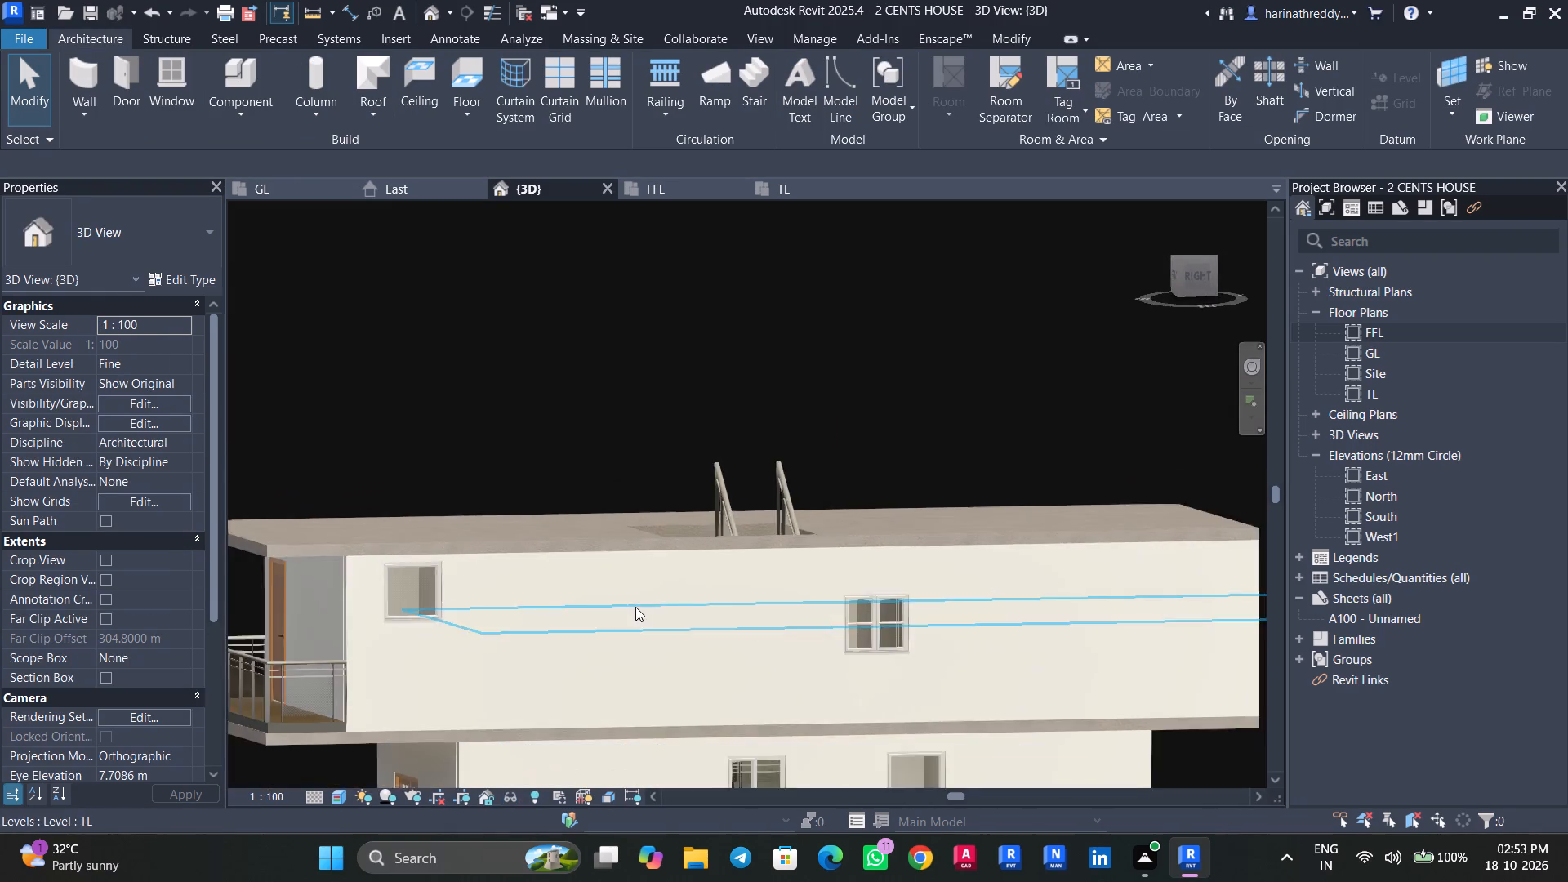
shift+middle_drag(651, 622, 719, 643)
middle_drag(718, 641, 645, 492)
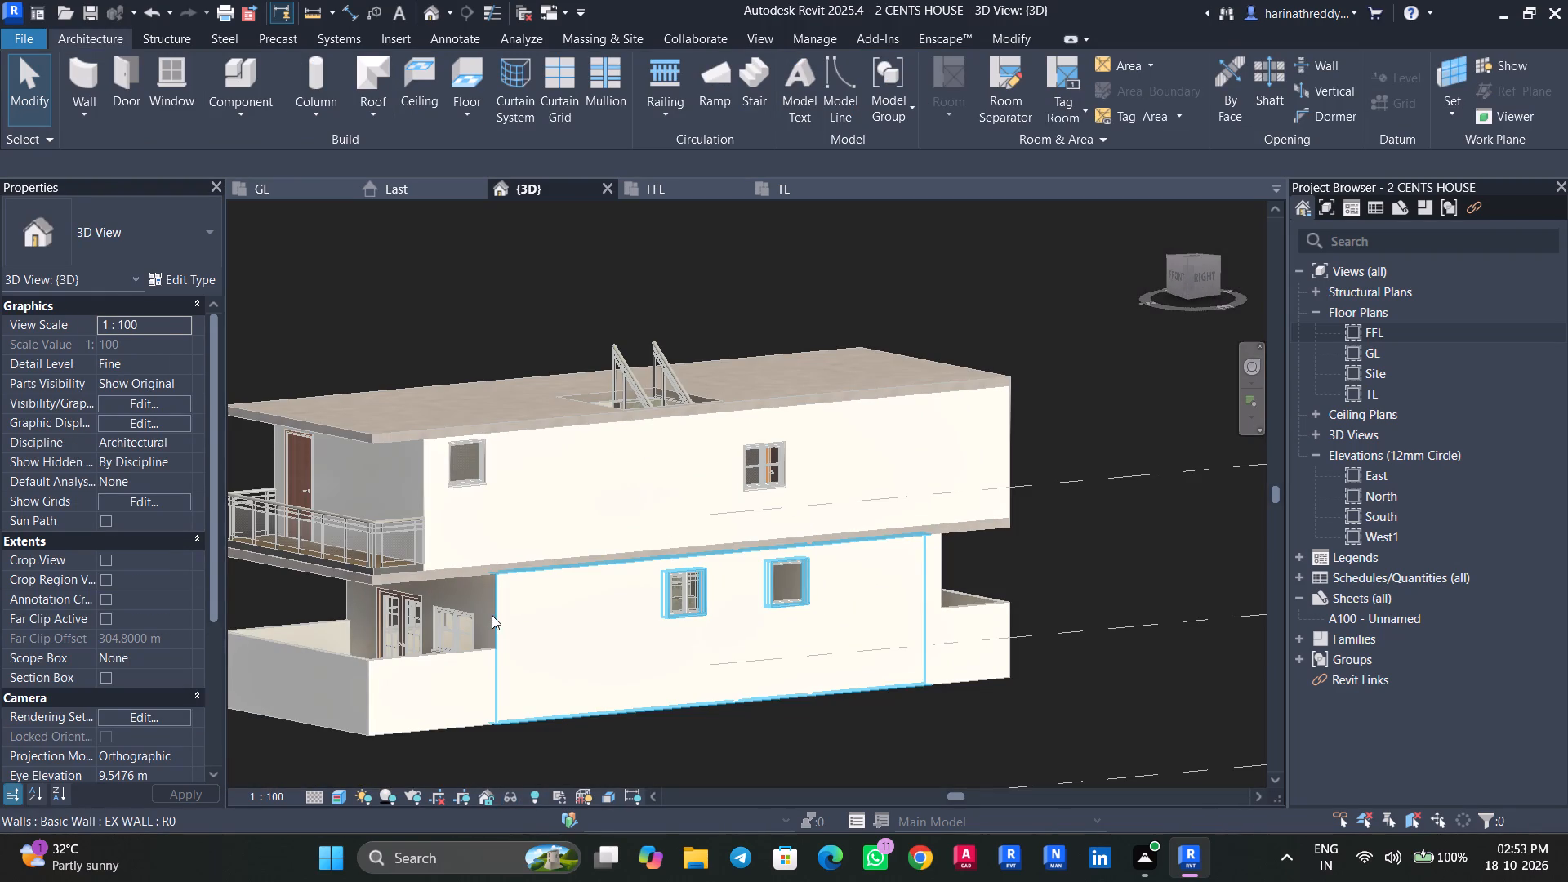
click(492, 615)
shift+middle_drag(492, 615, 492, 478)
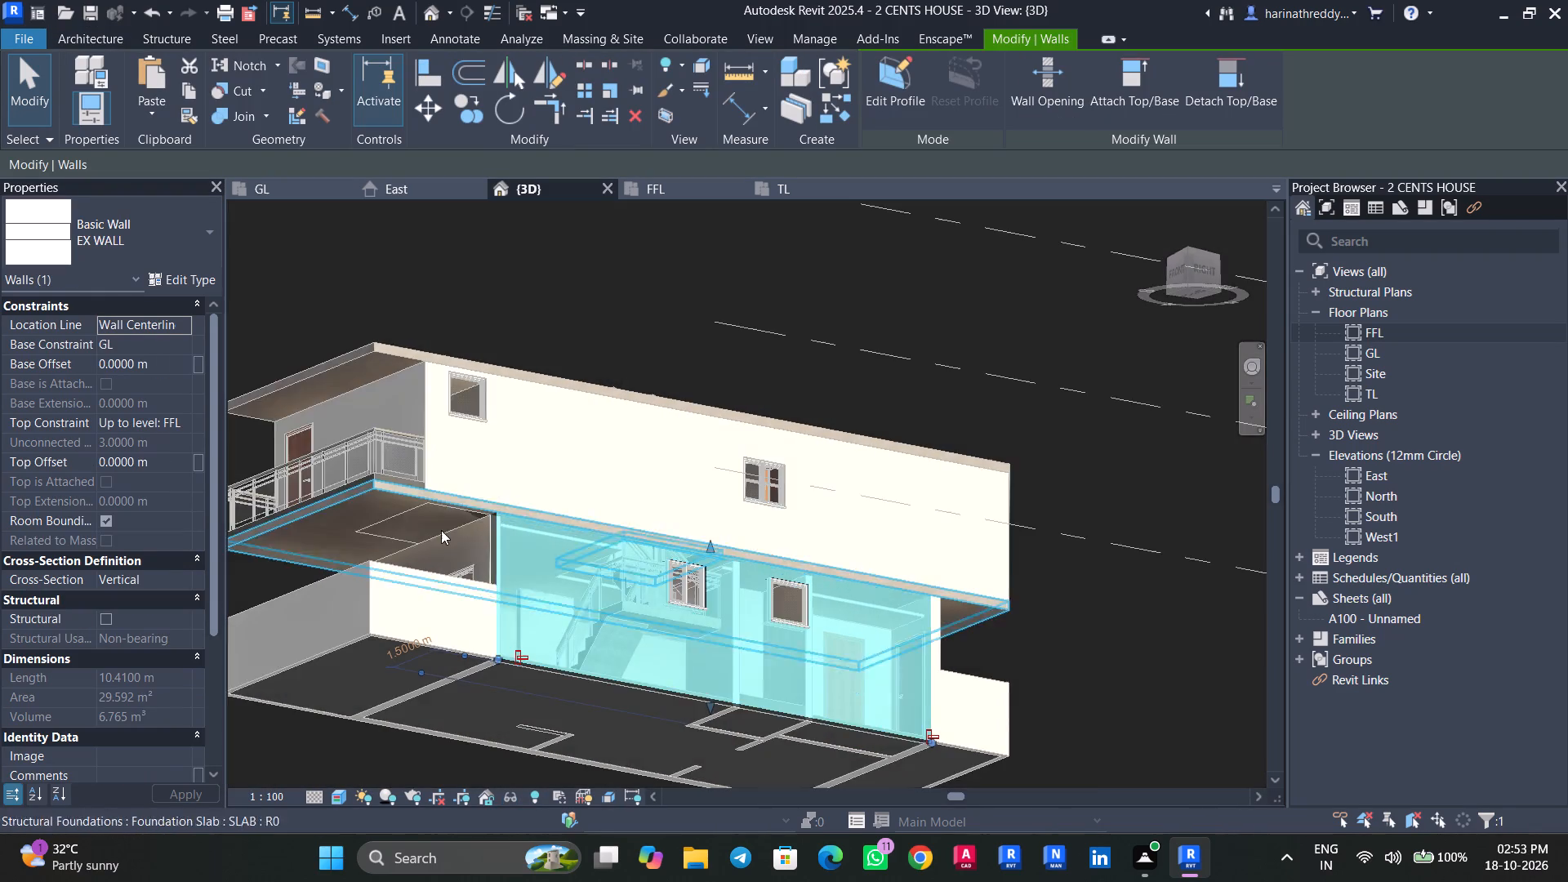
scroll(428, 538, up, 5)
key(Escape)
click(428, 537)
shift+middle_drag(428, 537, 512, 688)
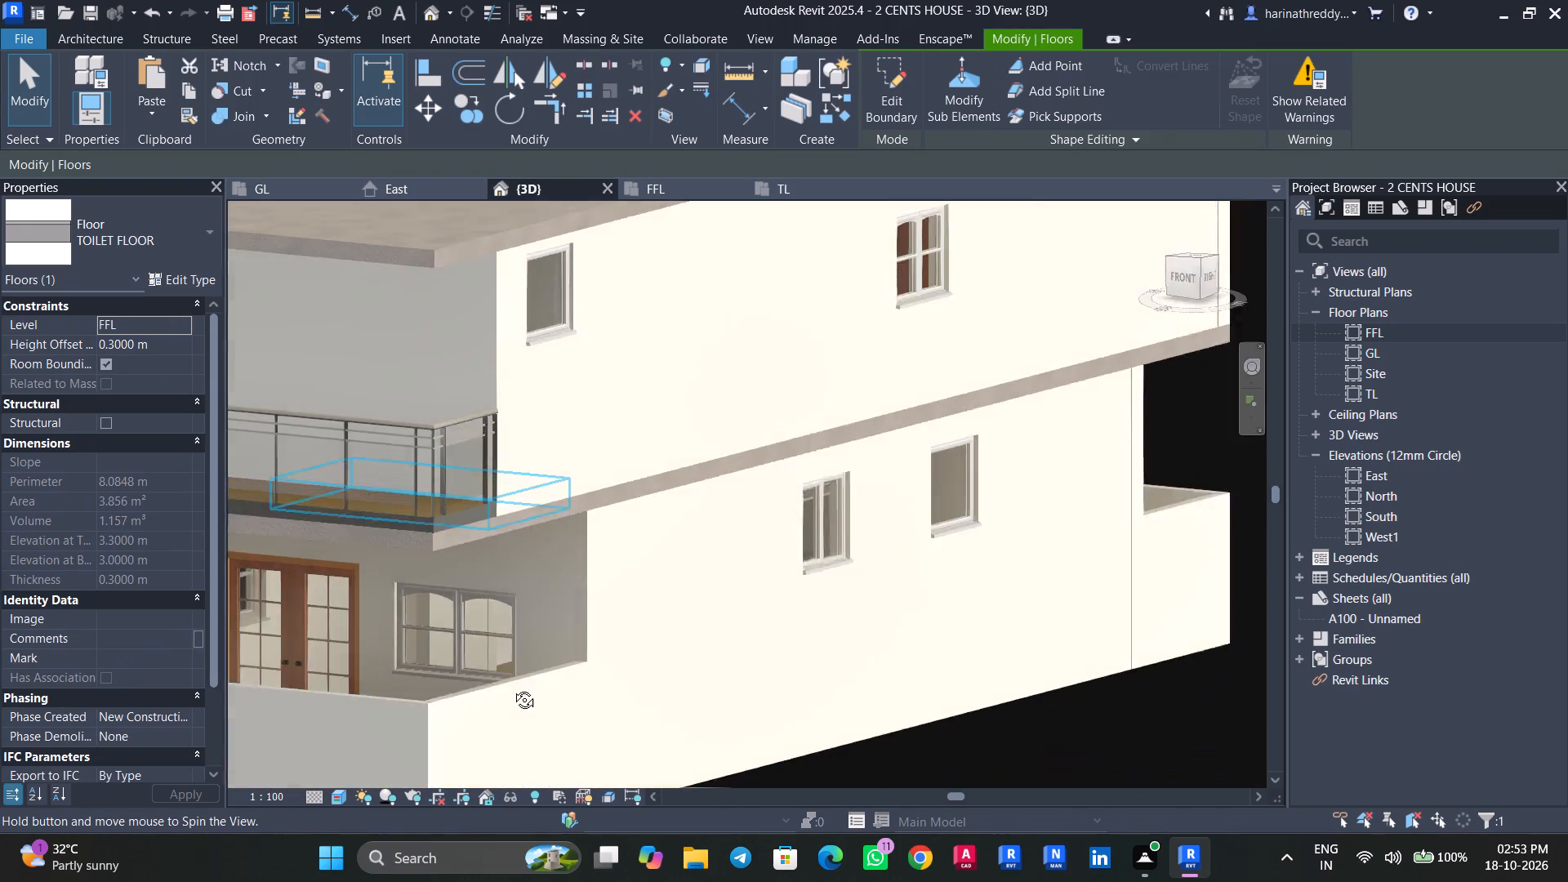
shift+middle_drag(512, 688, 470, 670)
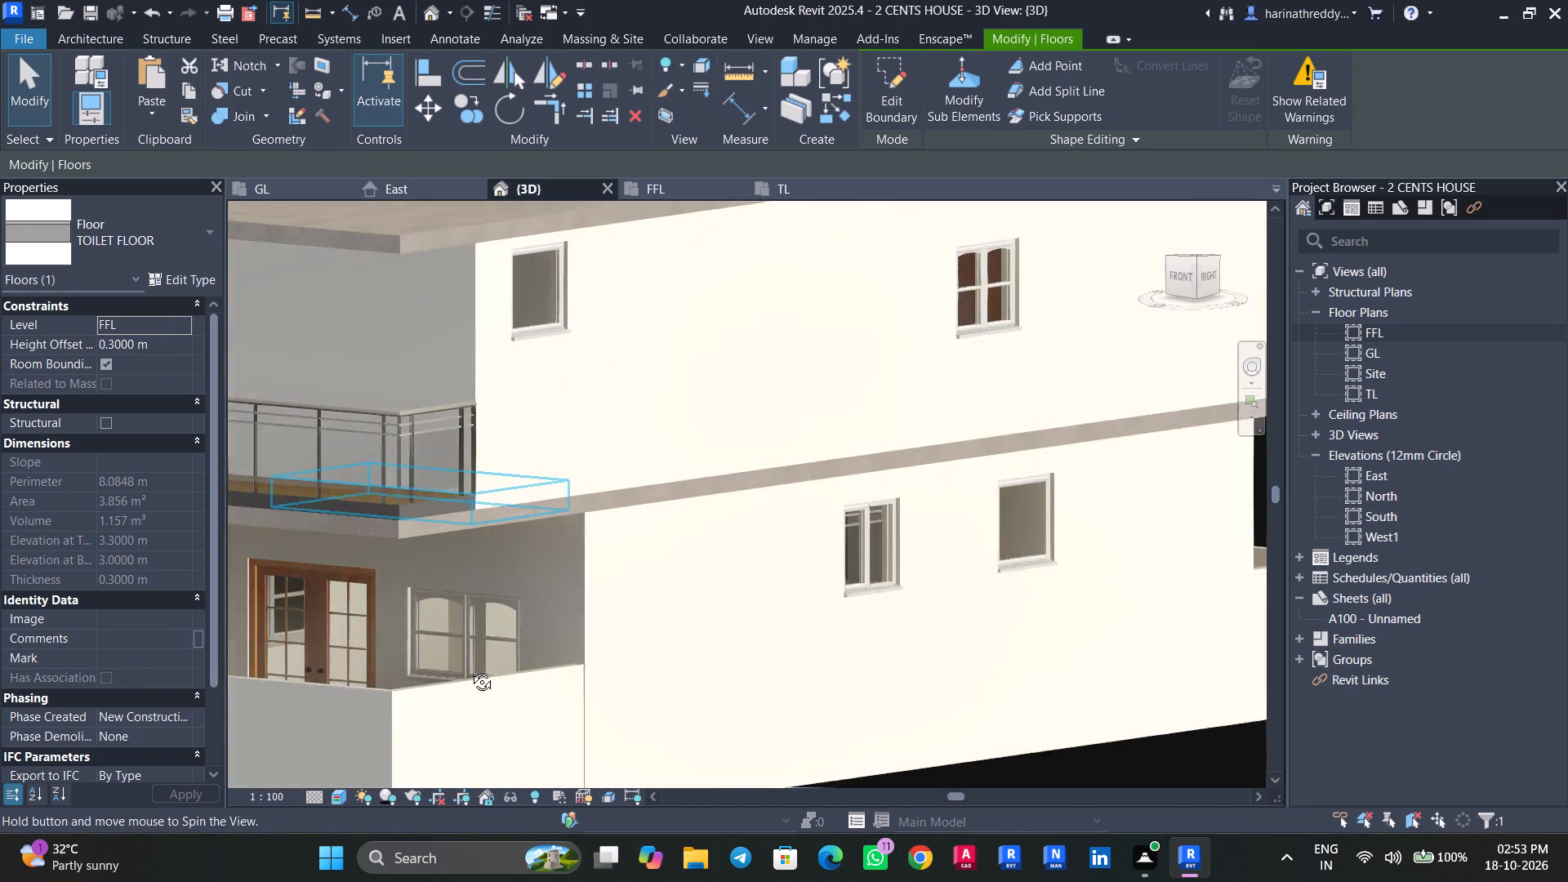
shift+middle_drag(470, 670, 350, 523)
key(Escape)
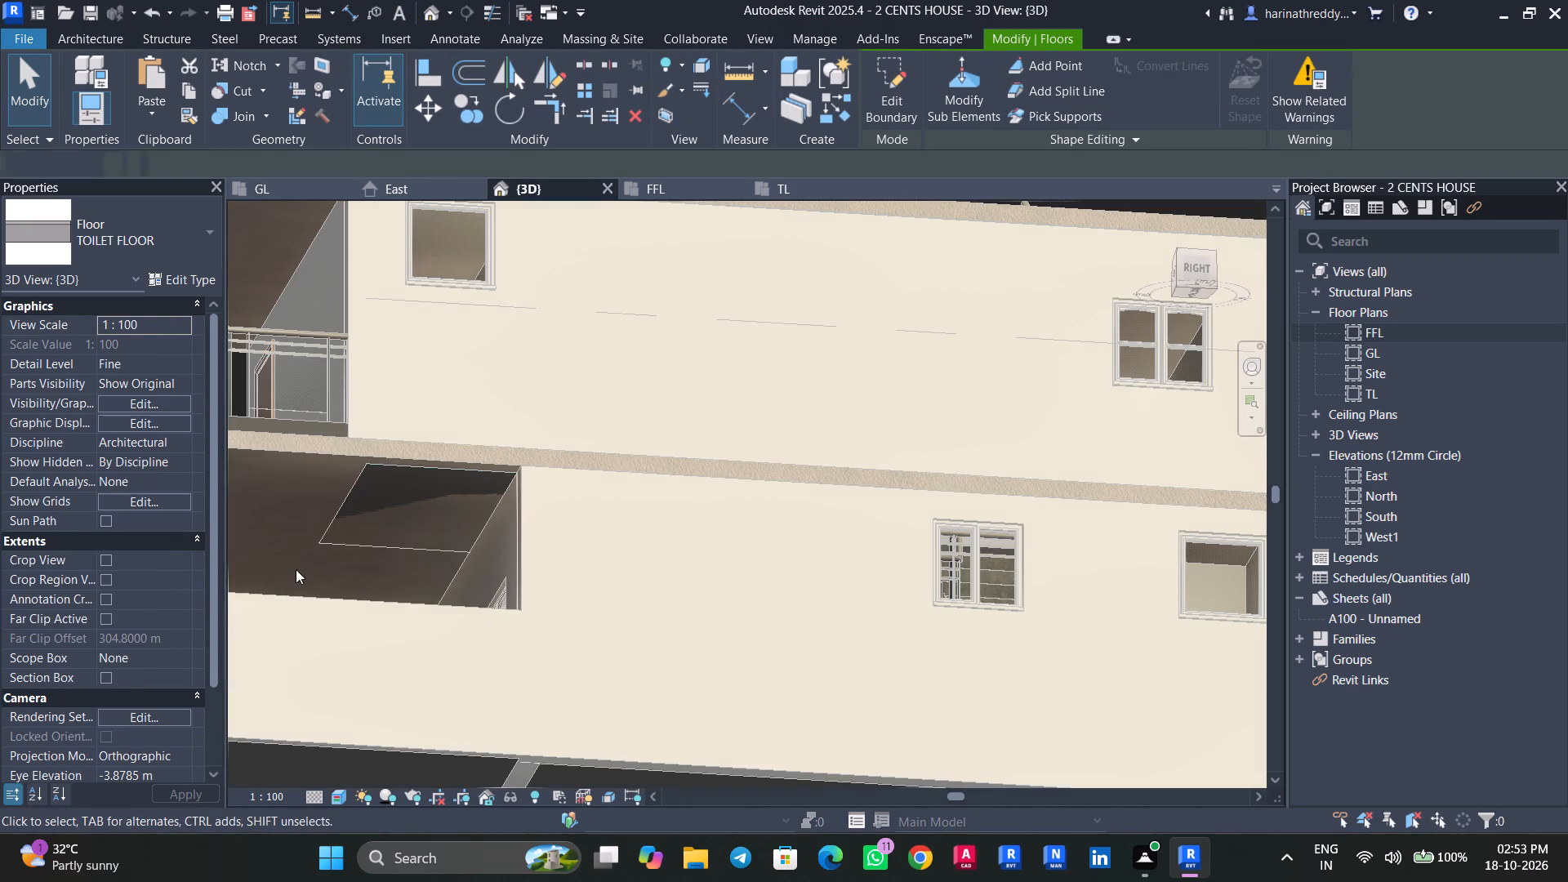
Set the FFL foundation slab's height offset from its level to 0.
shift+middle_drag(343, 538, 412, 577)
click(323, 460)
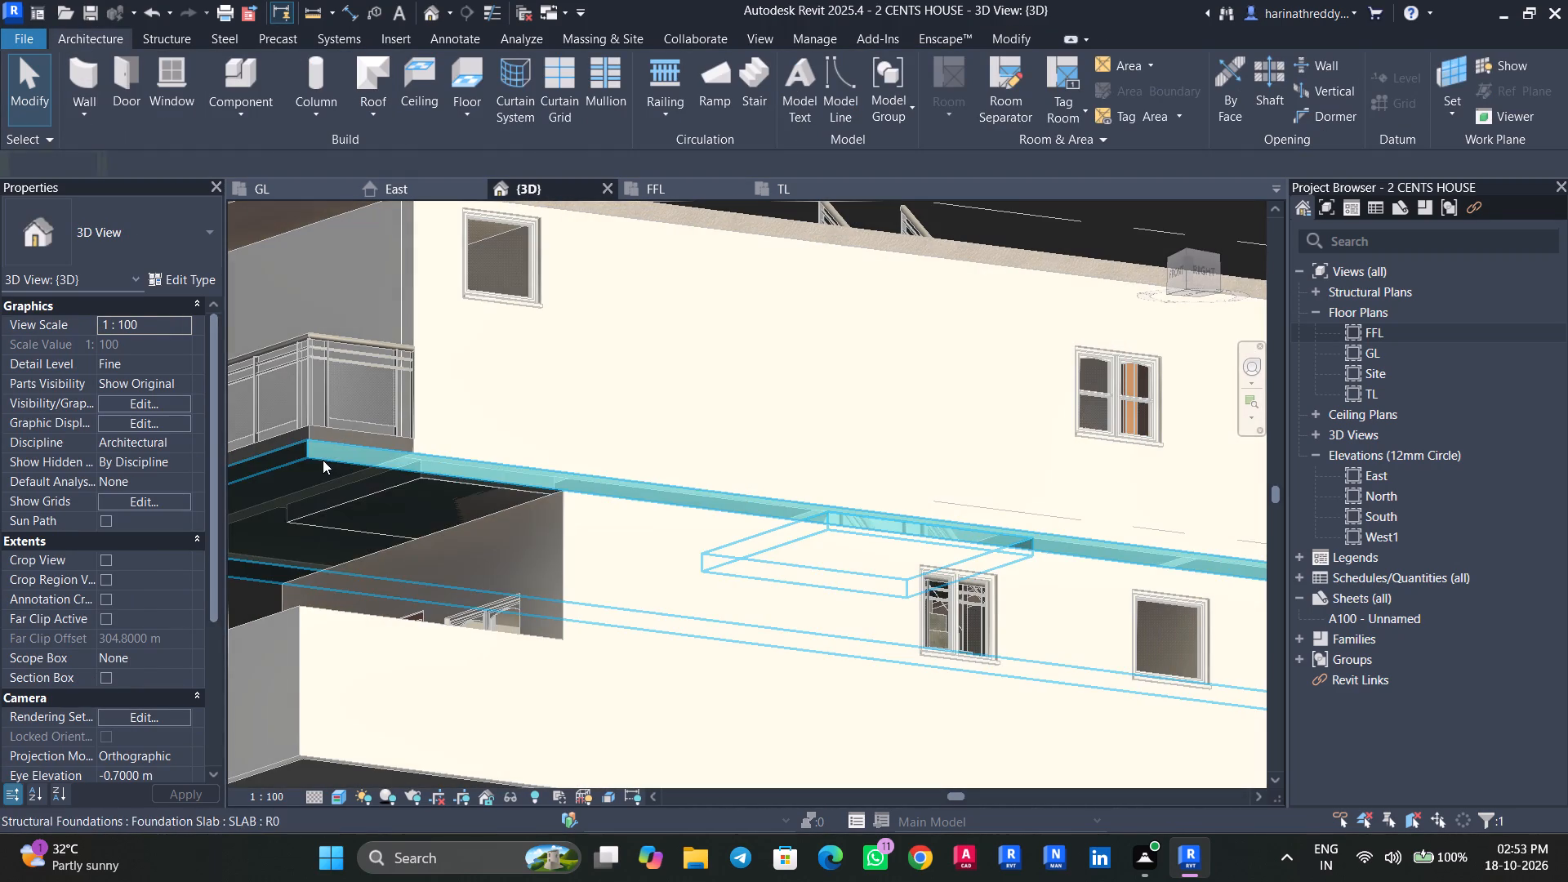
shift+middle_drag(319, 463, 333, 550)
middle_drag(334, 552, 395, 474)
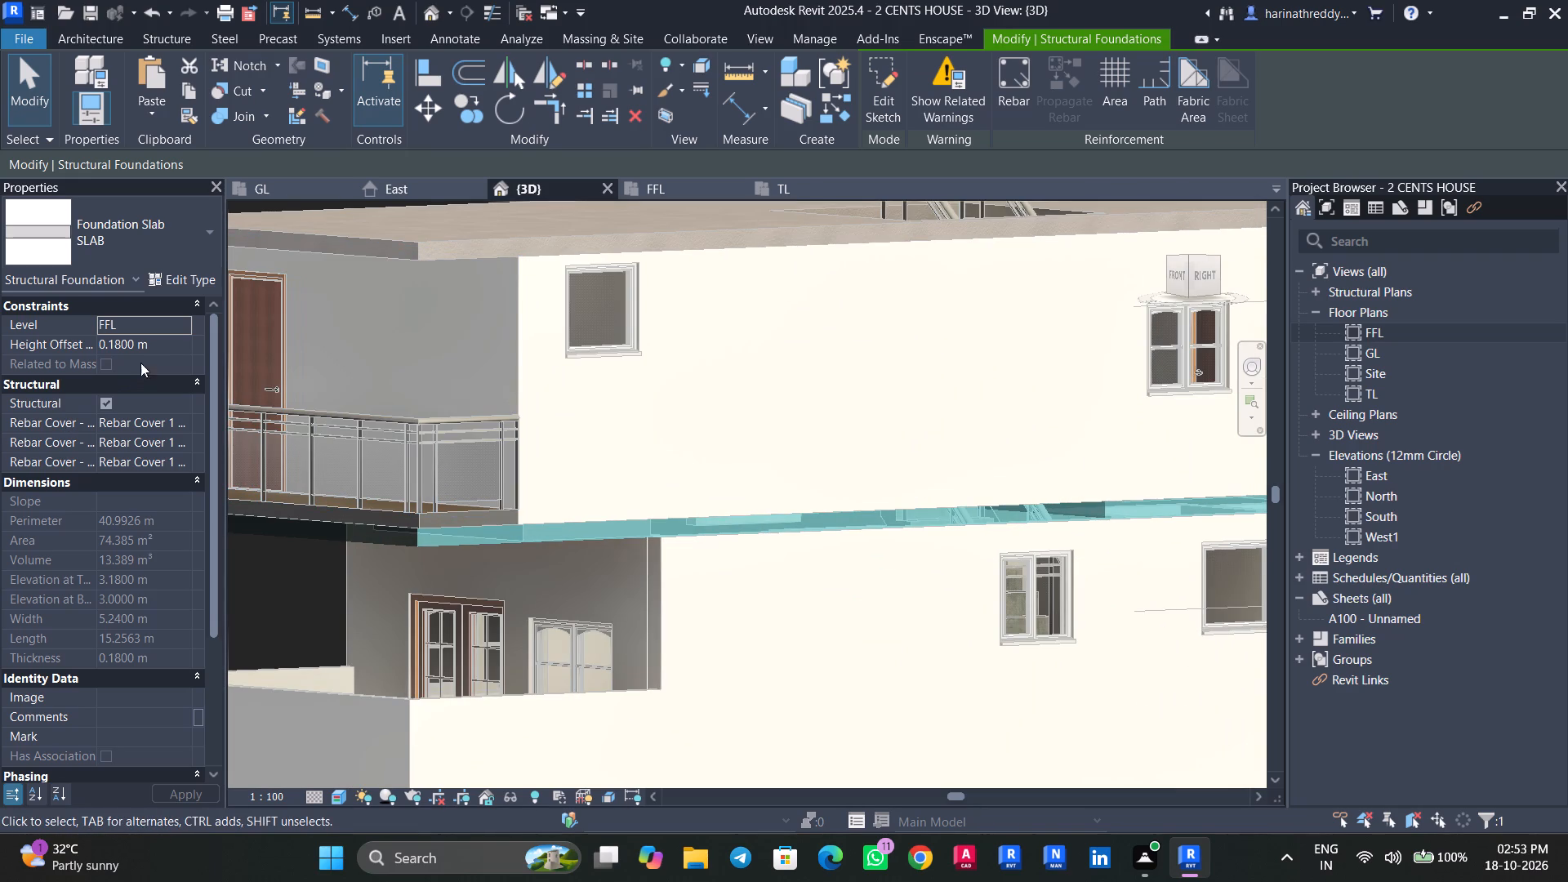
click(173, 344)
key(0)
key(Return)
key(Escape)
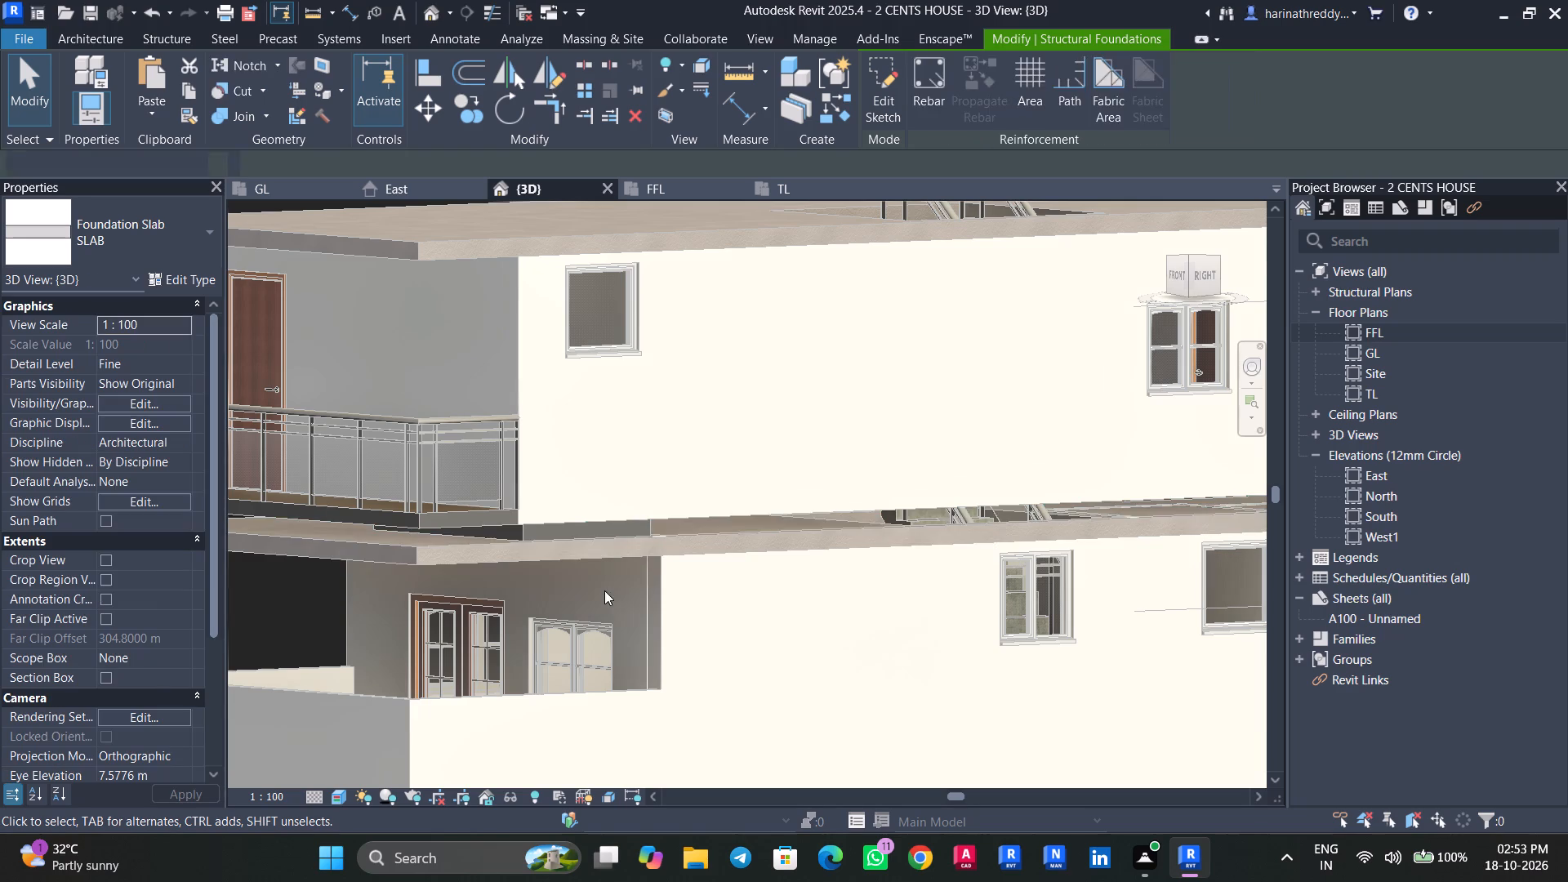
key(Escape)
Examine the lowered FFL slab's fit against the upper-storey and ground-storey walls from several angles.
shift+middle_drag(657, 624, 594, 589)
scroll(593, 587, down, 3)
shift+middle_drag(593, 587, 545, 590)
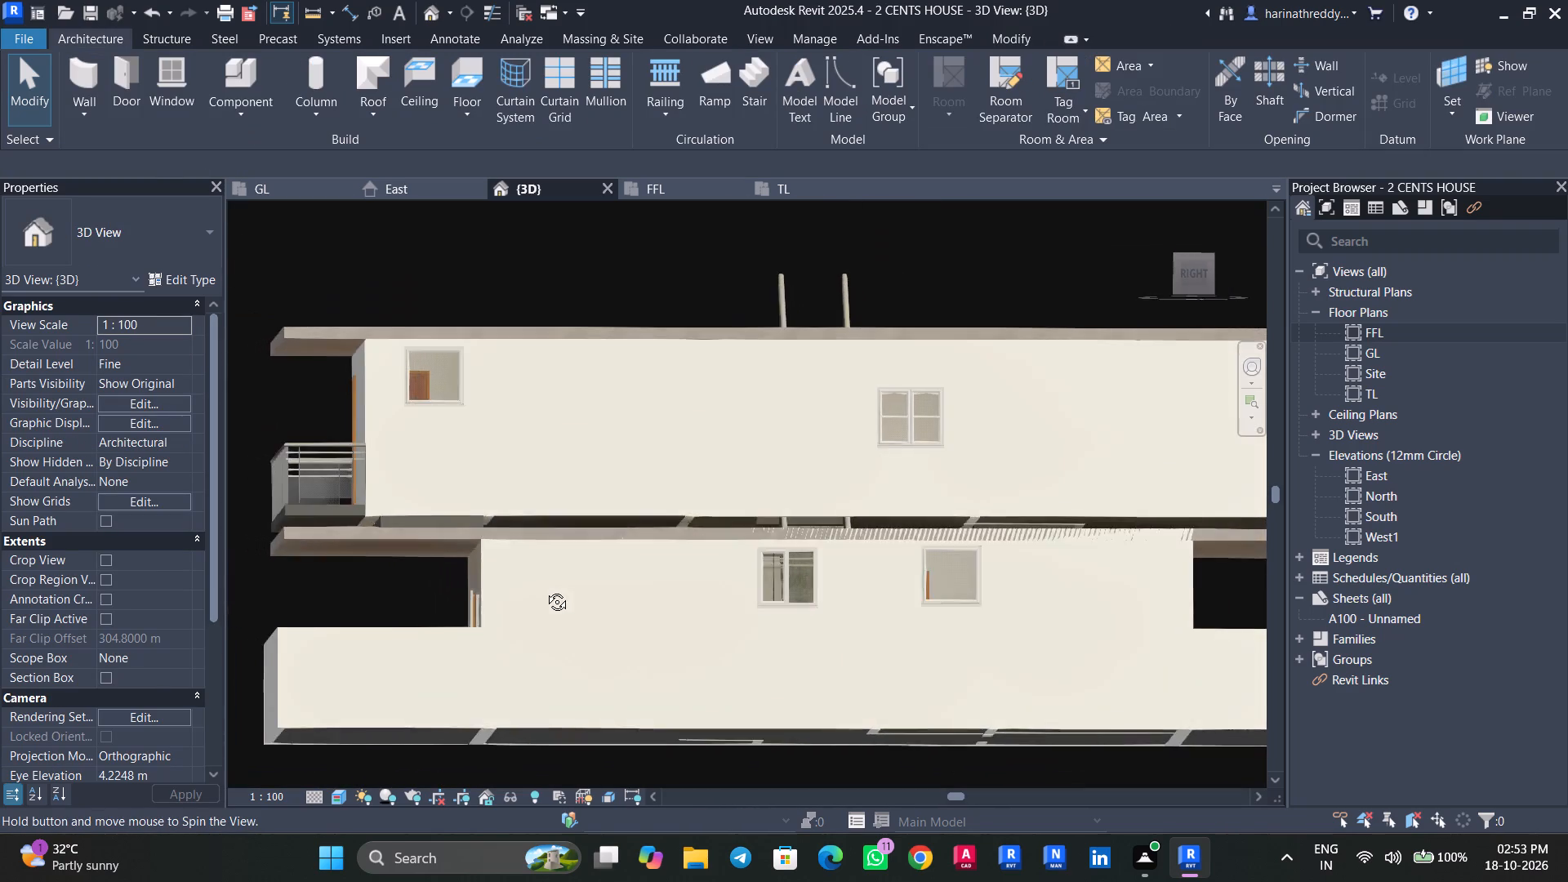
shift+middle_drag(545, 590, 537, 634)
scroll(673, 535, up, 4)
shift+middle_drag(577, 583, 579, 581)
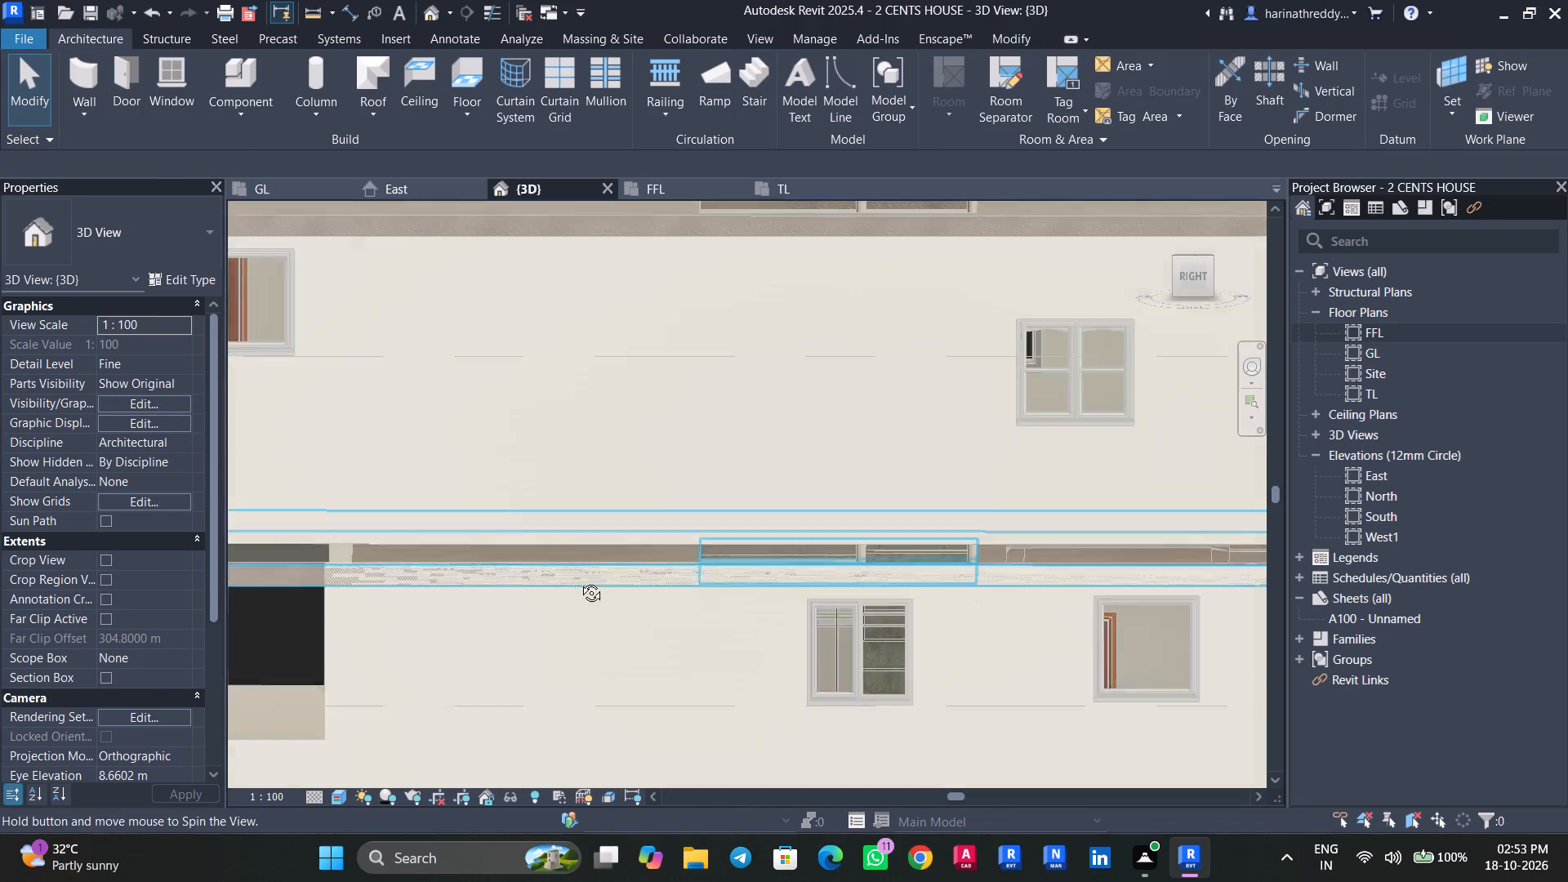
shift+middle_drag(579, 581, 636, 537)
scroll(488, 612, down, 3)
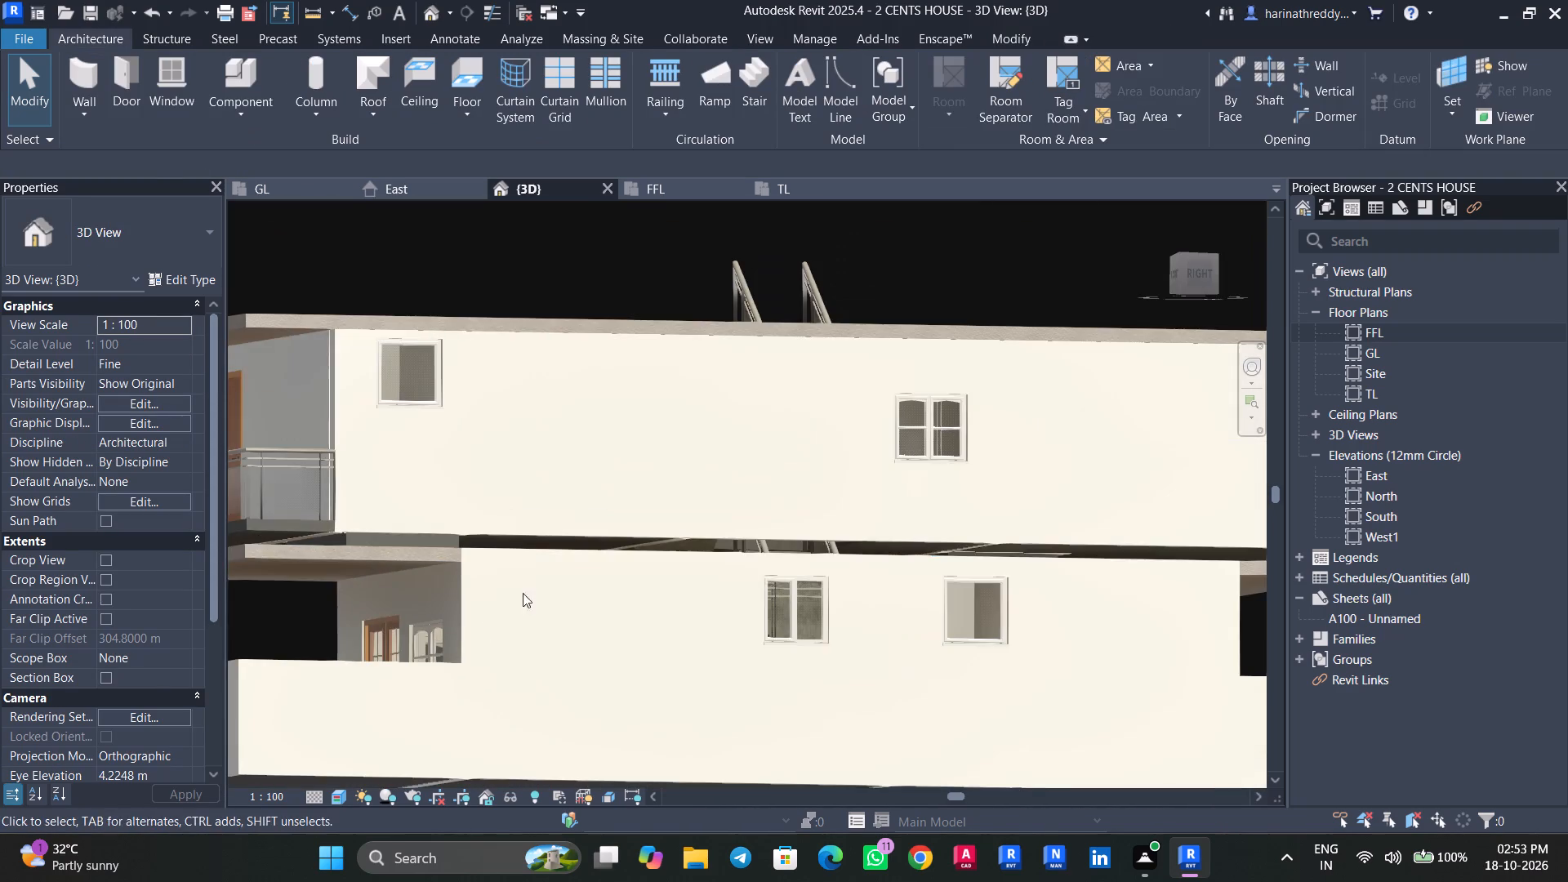
Select only the ground-storey walls, filtering out other categories, and set their top offset from FFL to -180 mm.
click(1196, 271)
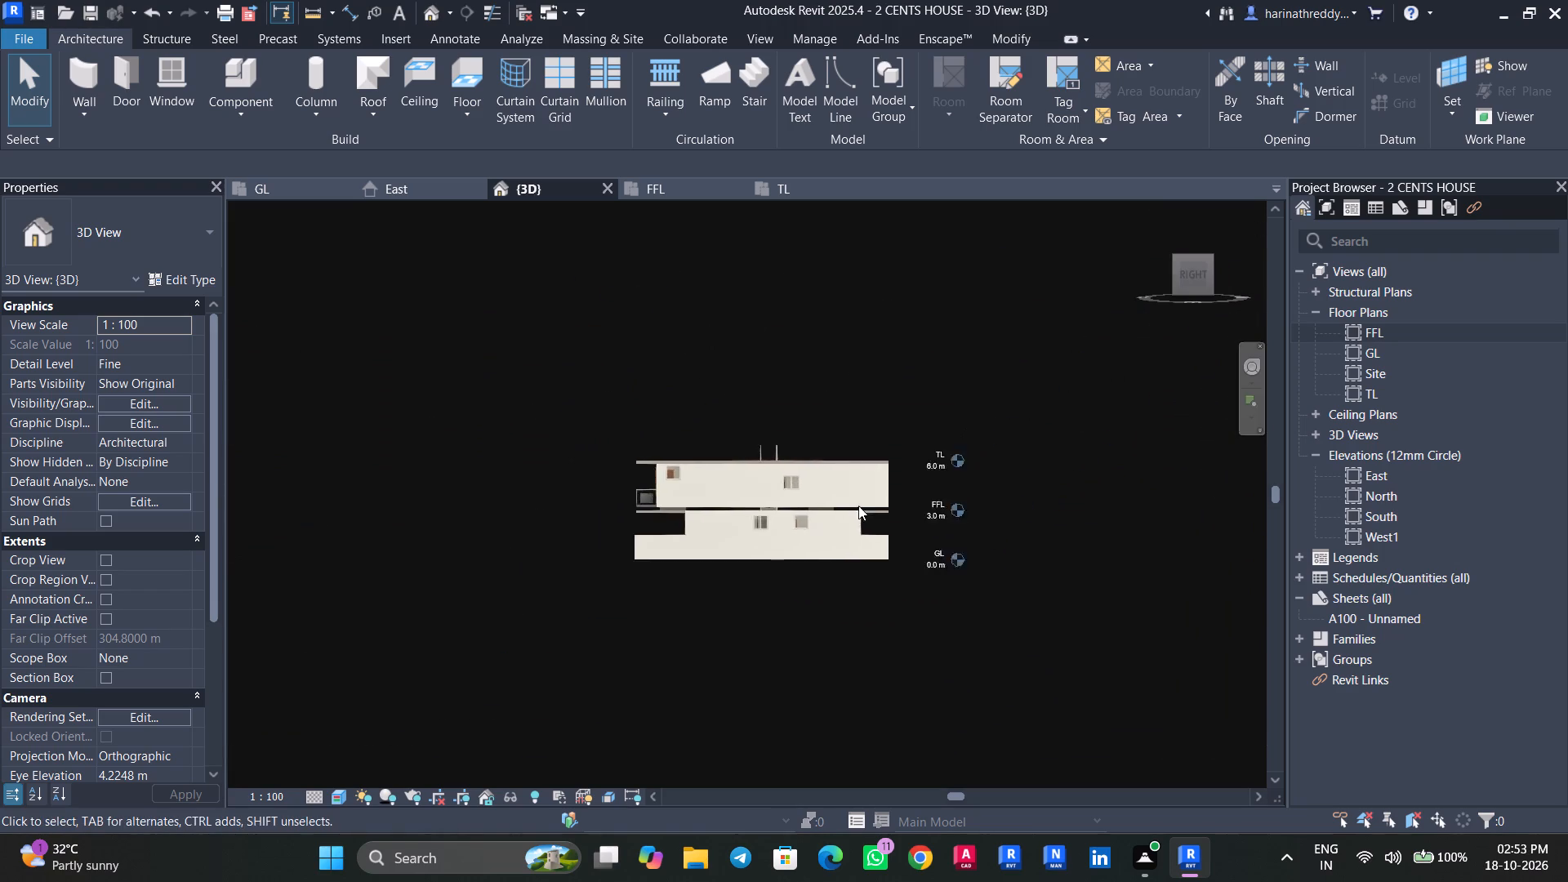
scroll(733, 597, up, 5)
drag(1025, 507, 492, 503)
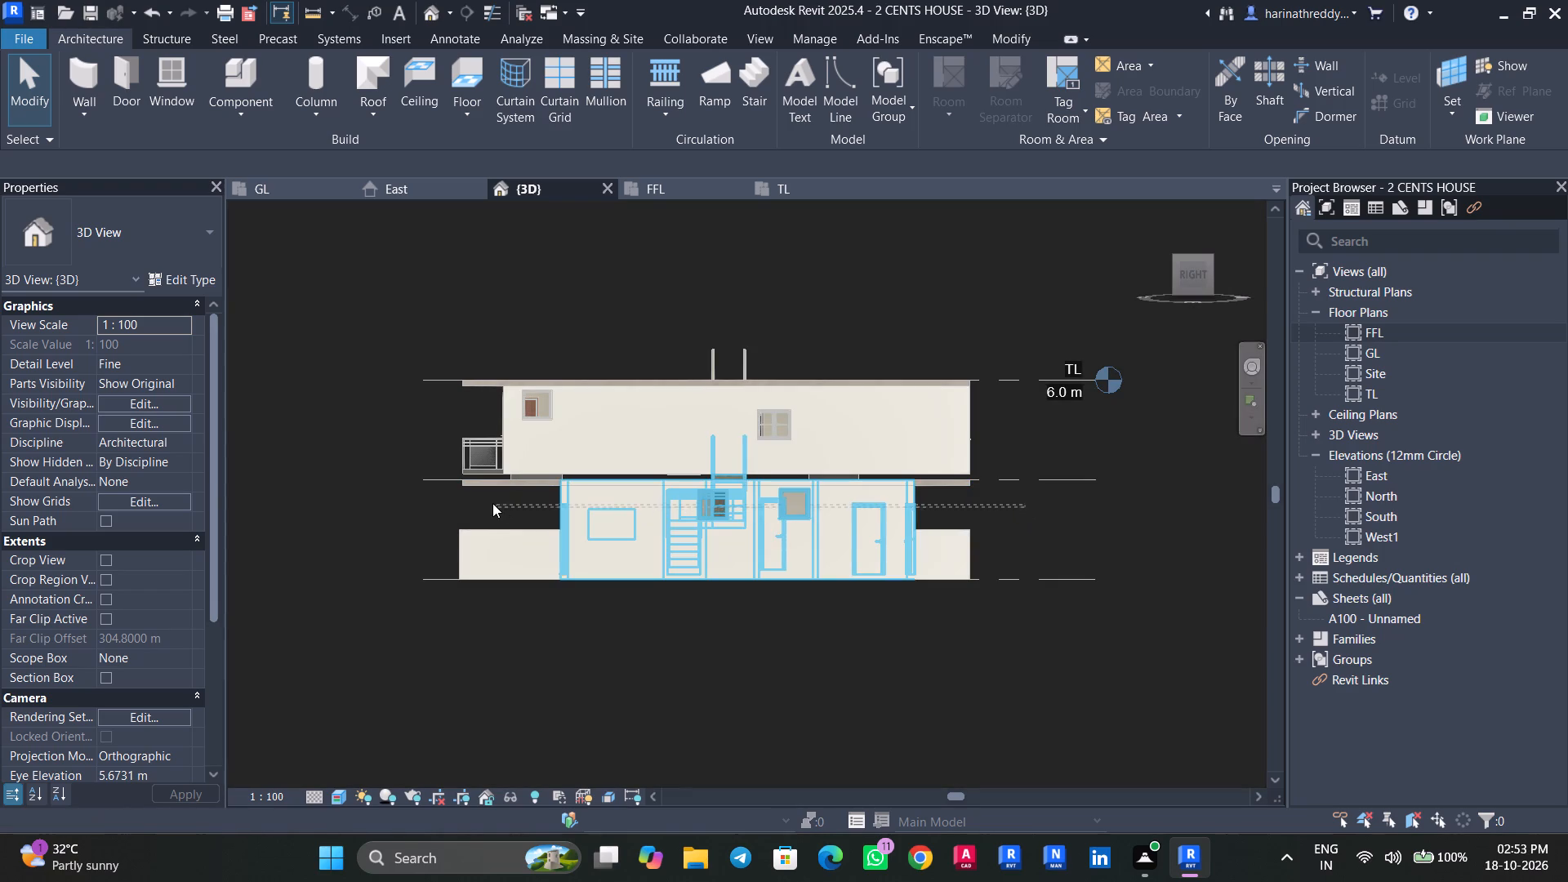
drag(492, 503, 474, 518)
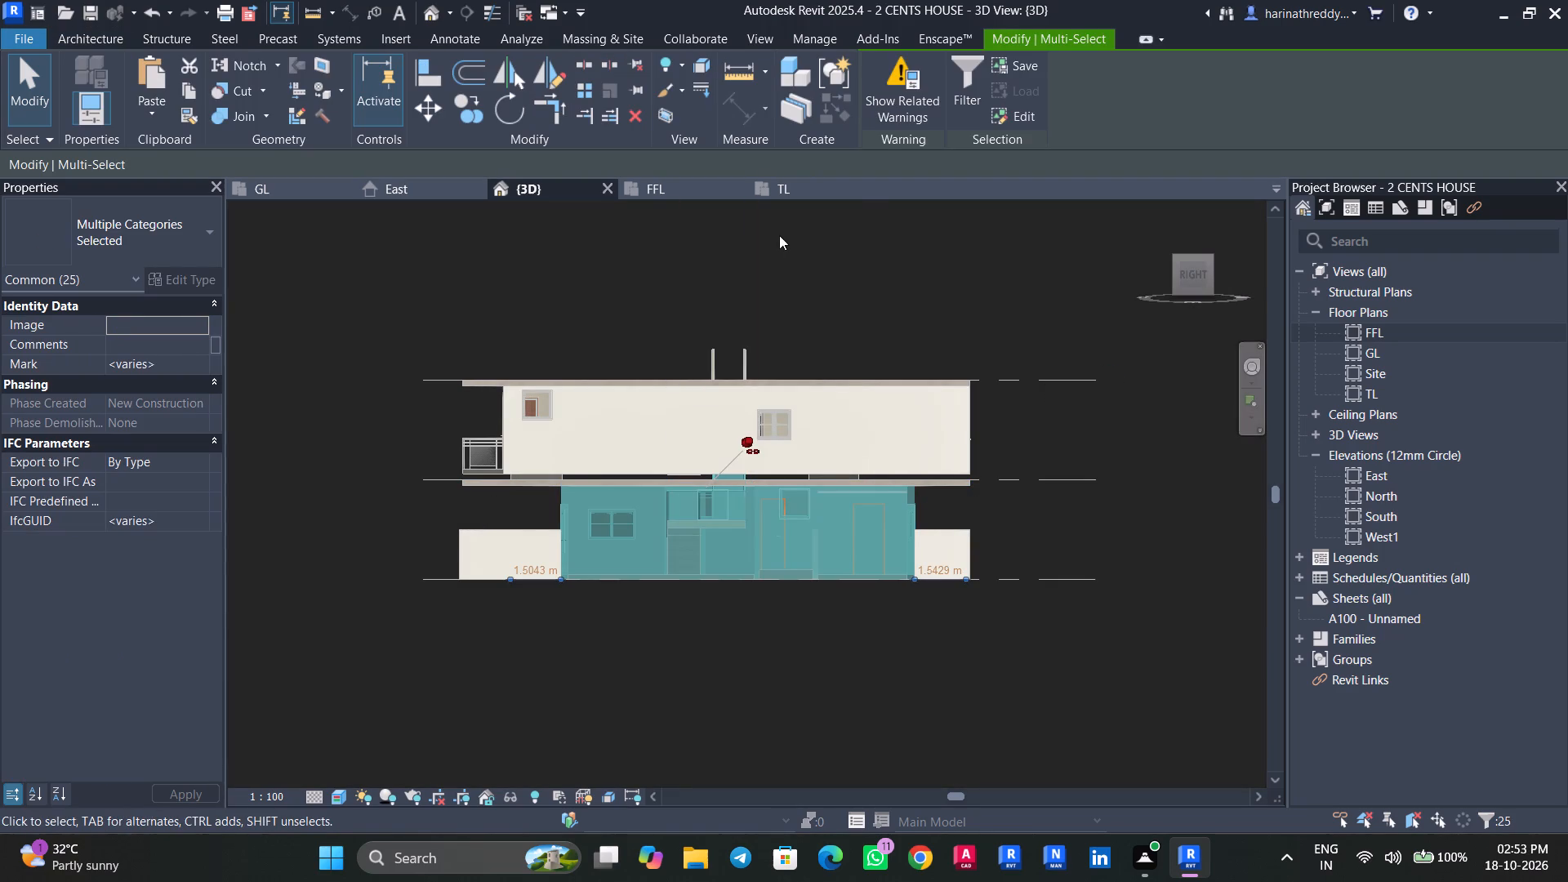
click(962, 106)
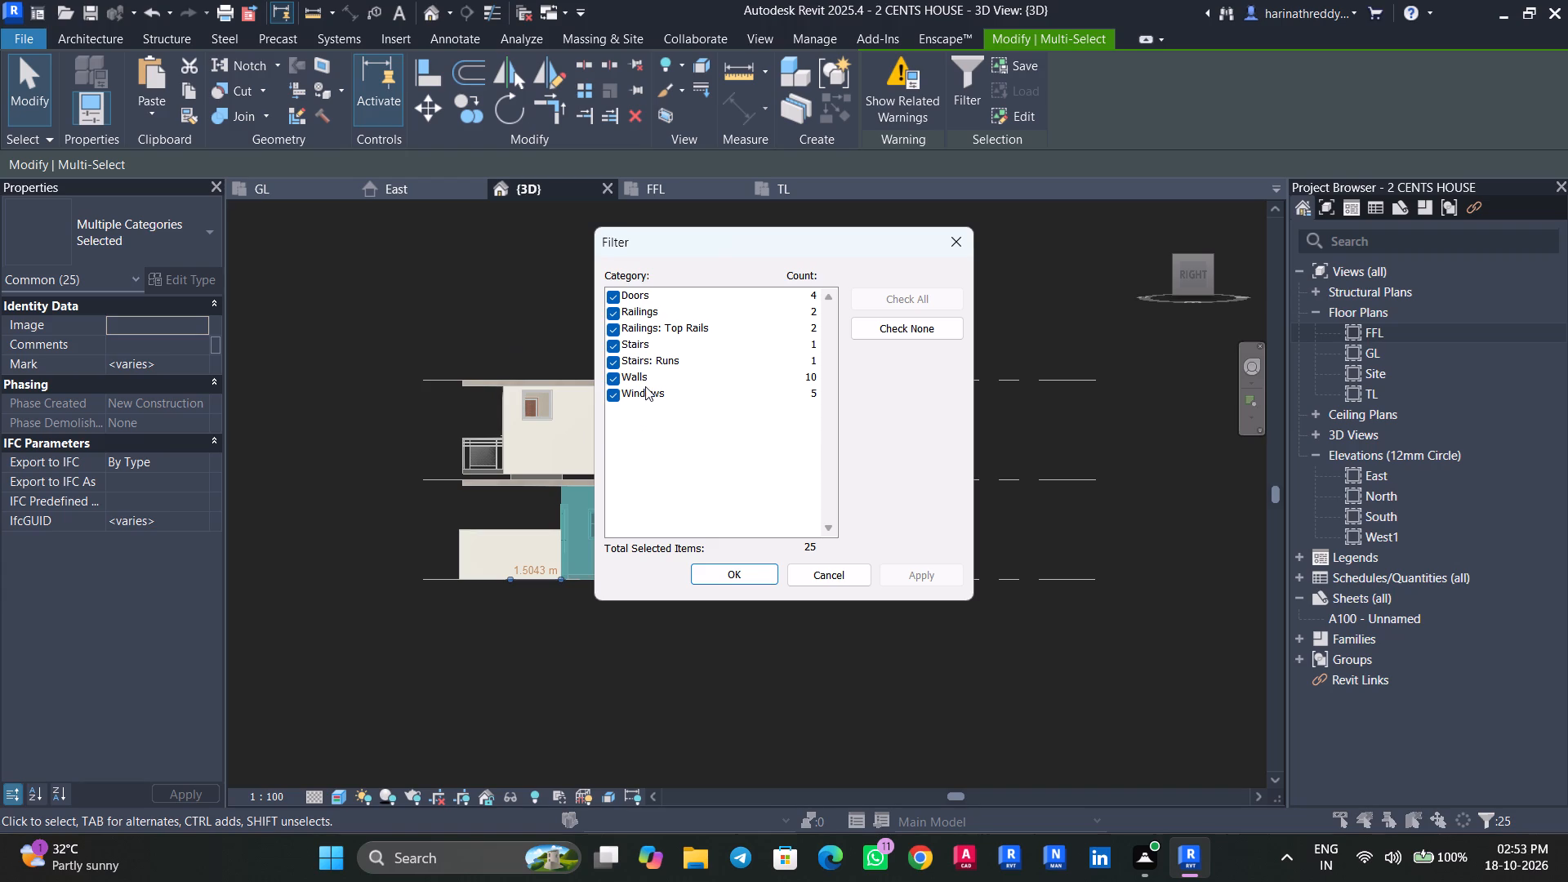
click(854, 332)
click(608, 384)
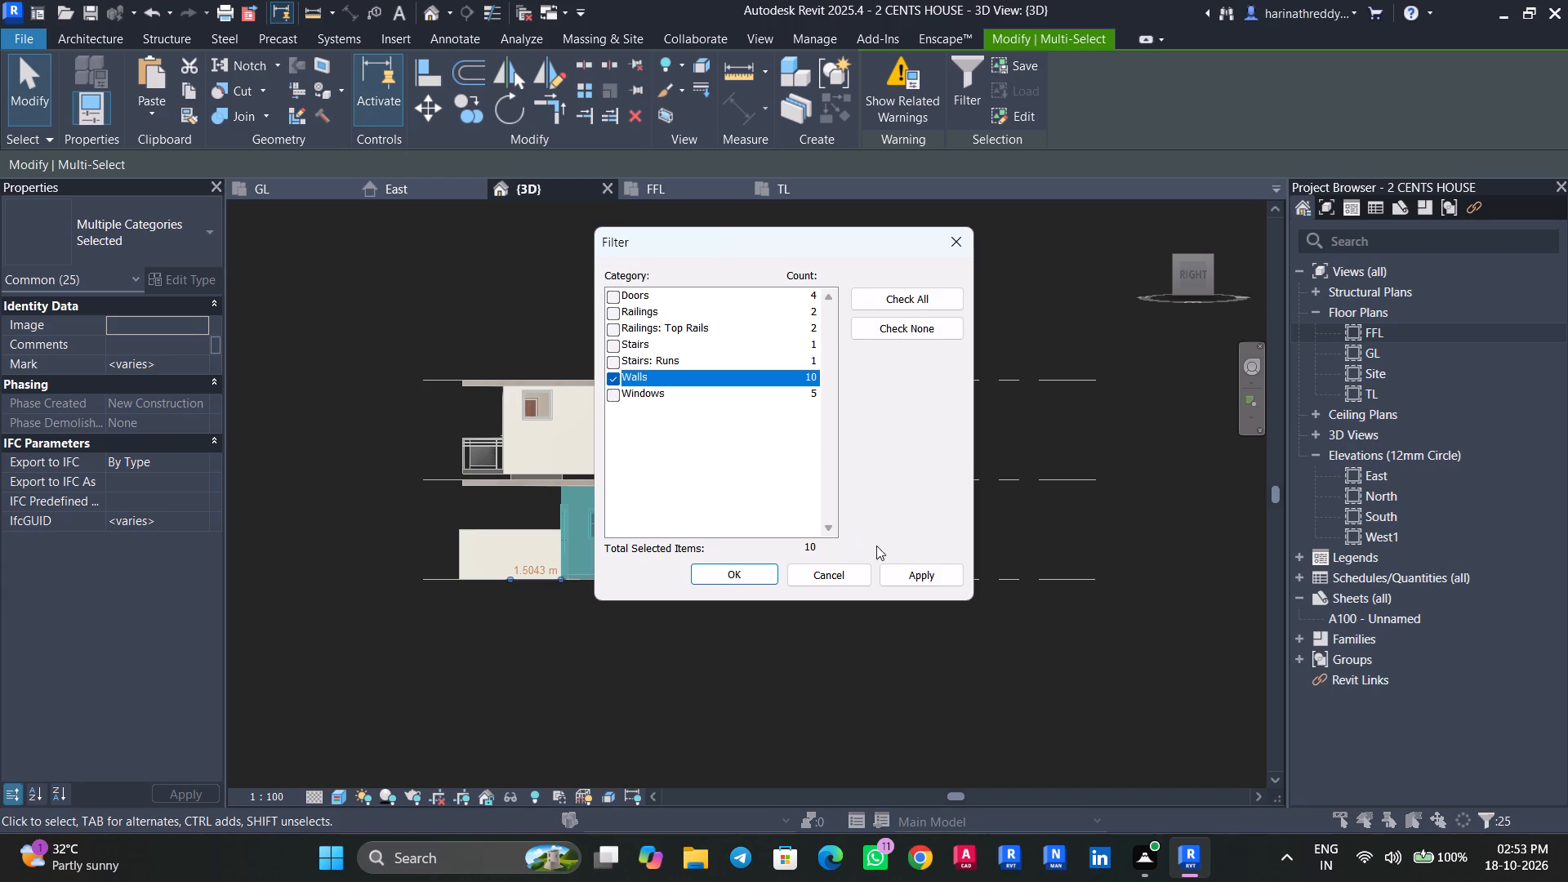
click(919, 586)
click(923, 571)
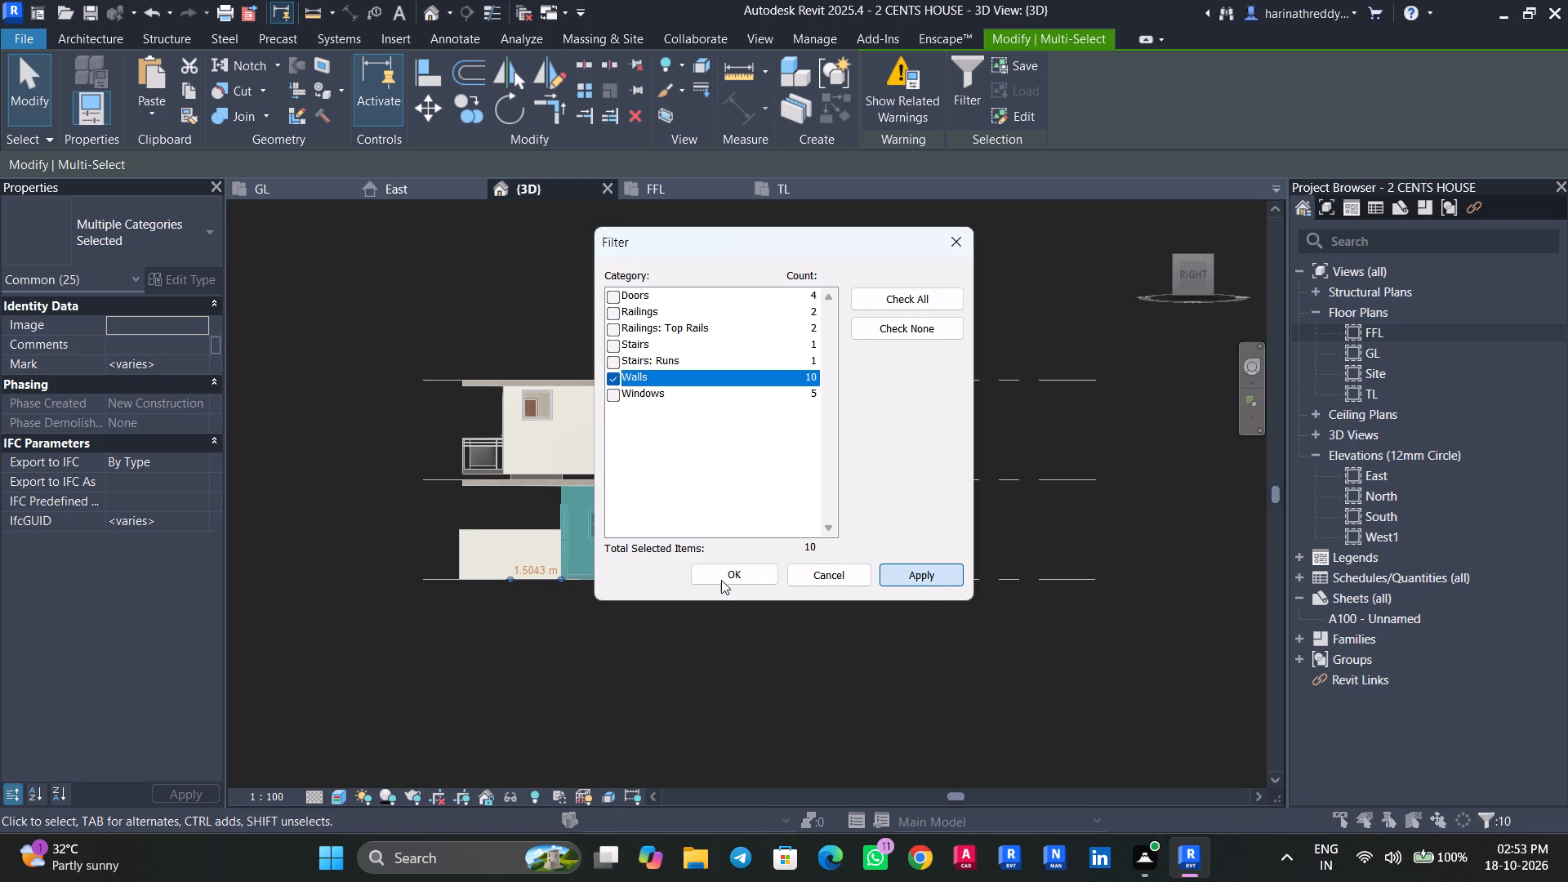
click(710, 578)
click(162, 461)
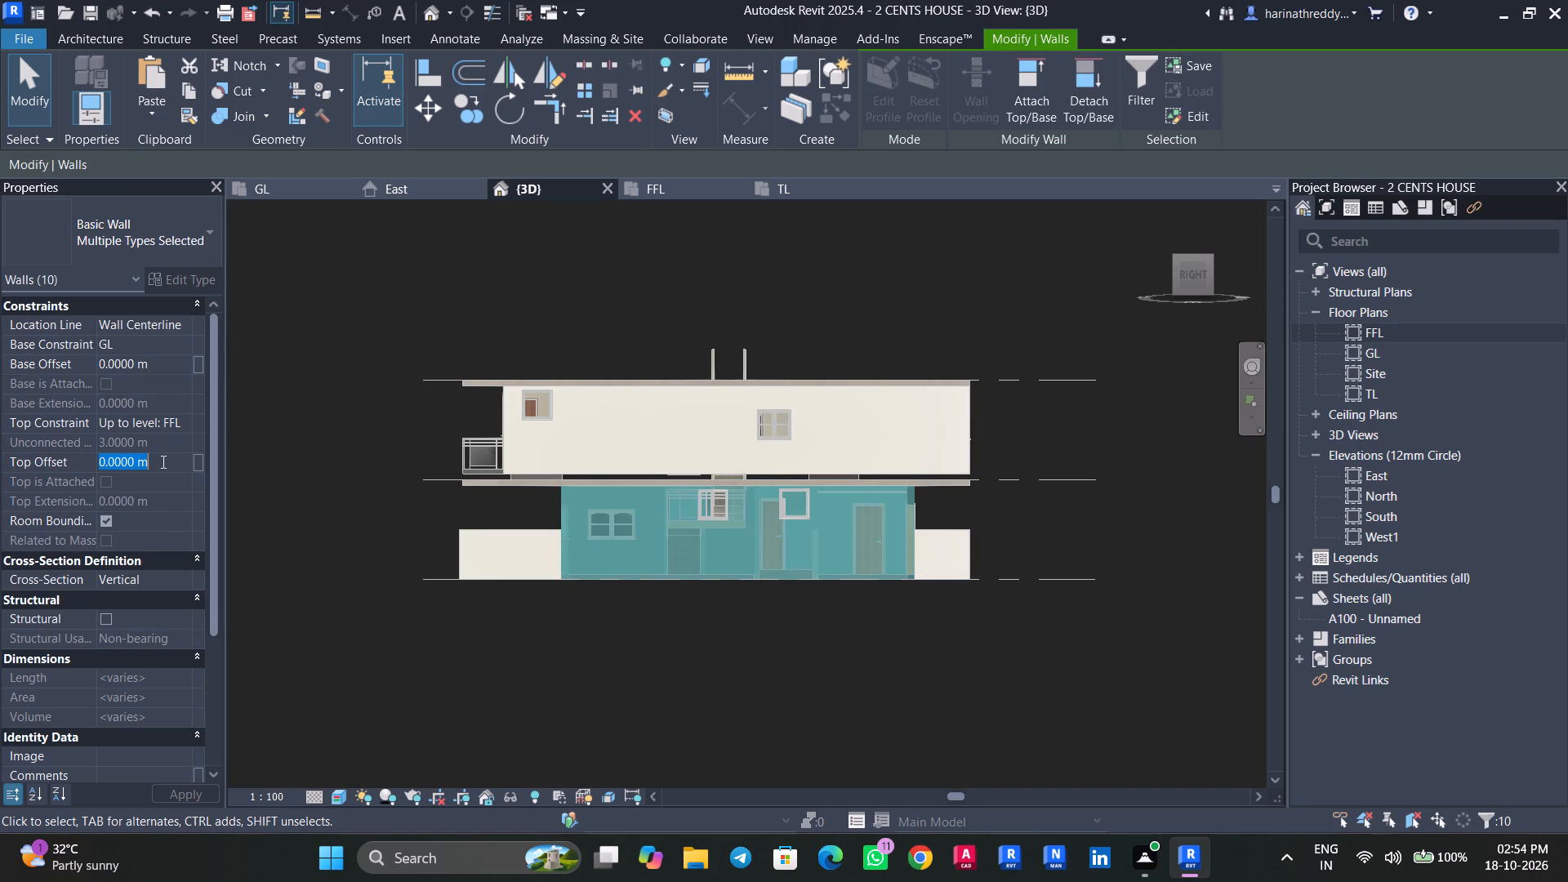
text(-180)
text(MM)
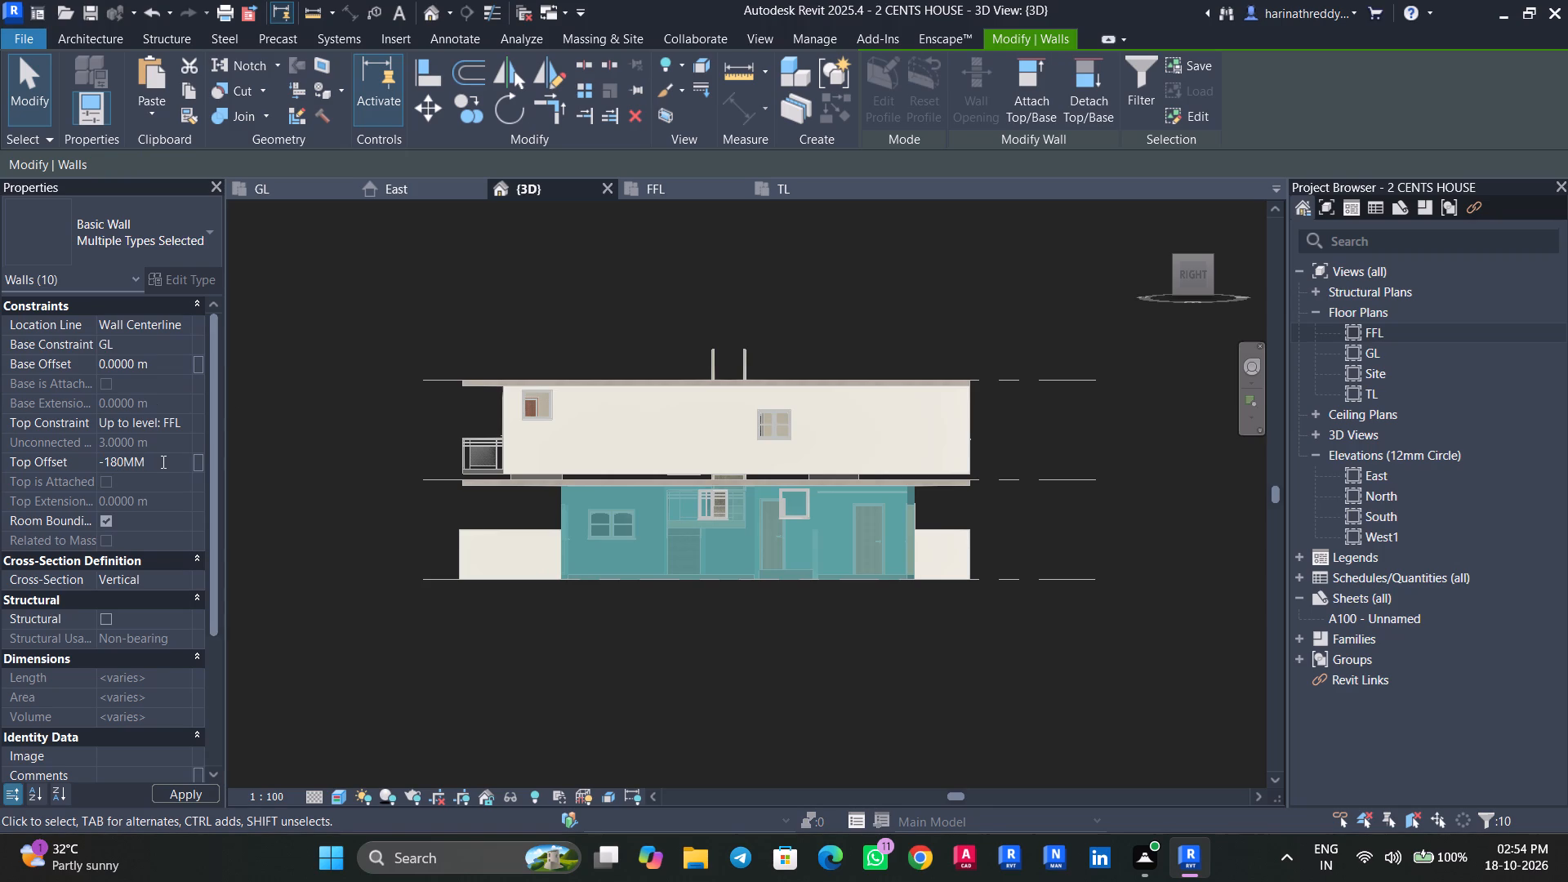
key(Return)
key(Escape)
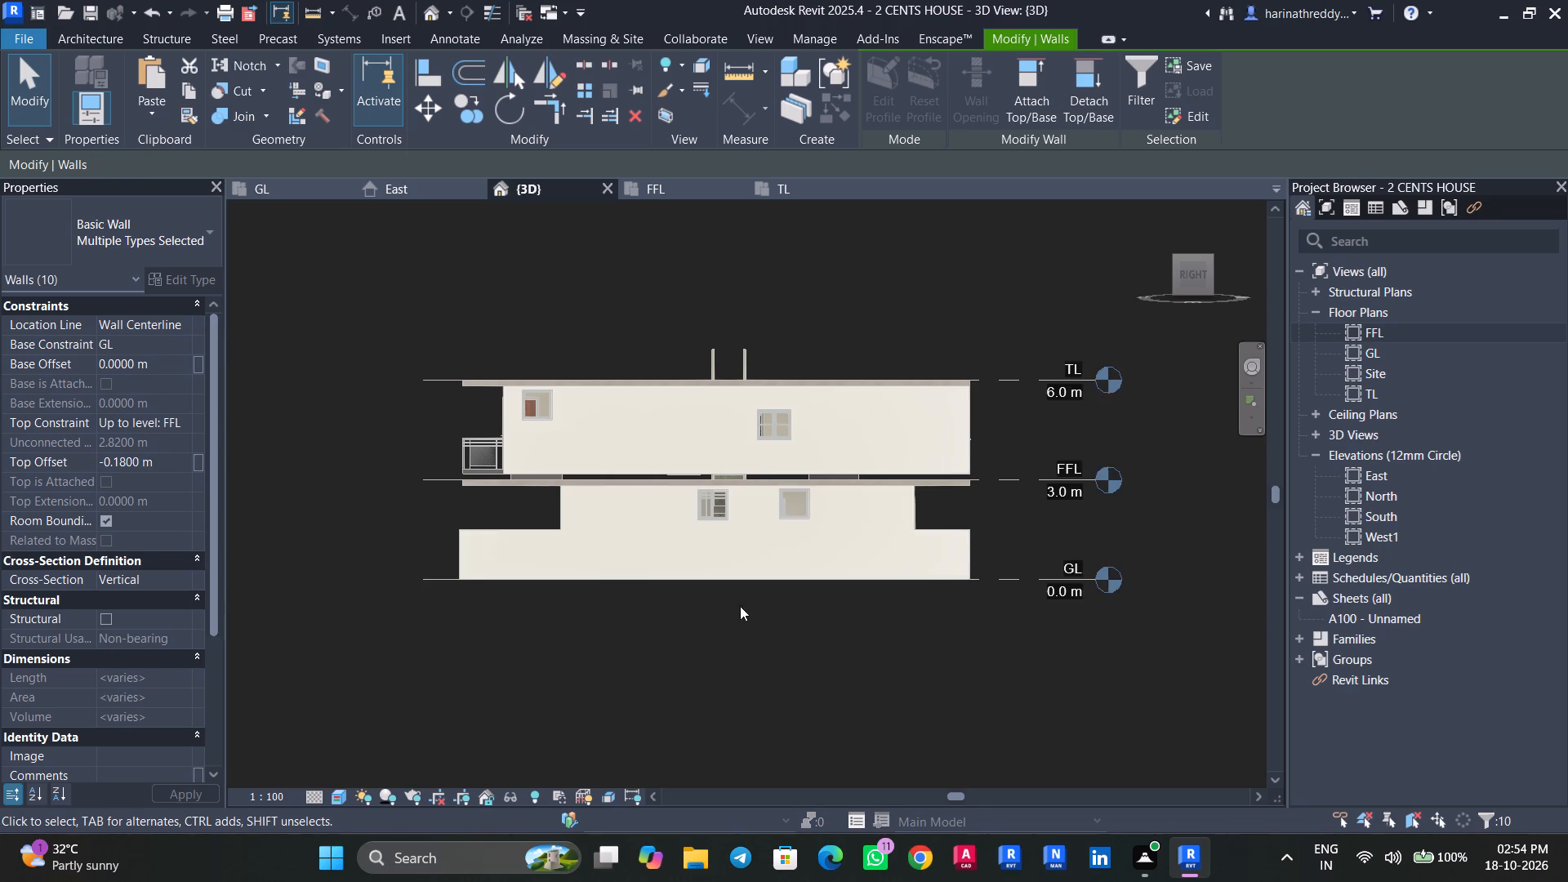
Examine the fit between the ground-storey walls, first-floor slab, toilet floor and upper-storey walls from several angles.
shift+middle_drag(666, 657, 838, 681)
scroll(317, 500, up, 6)
shift+middle_drag(403, 558, 623, 537)
scroll(618, 500, down, 3)
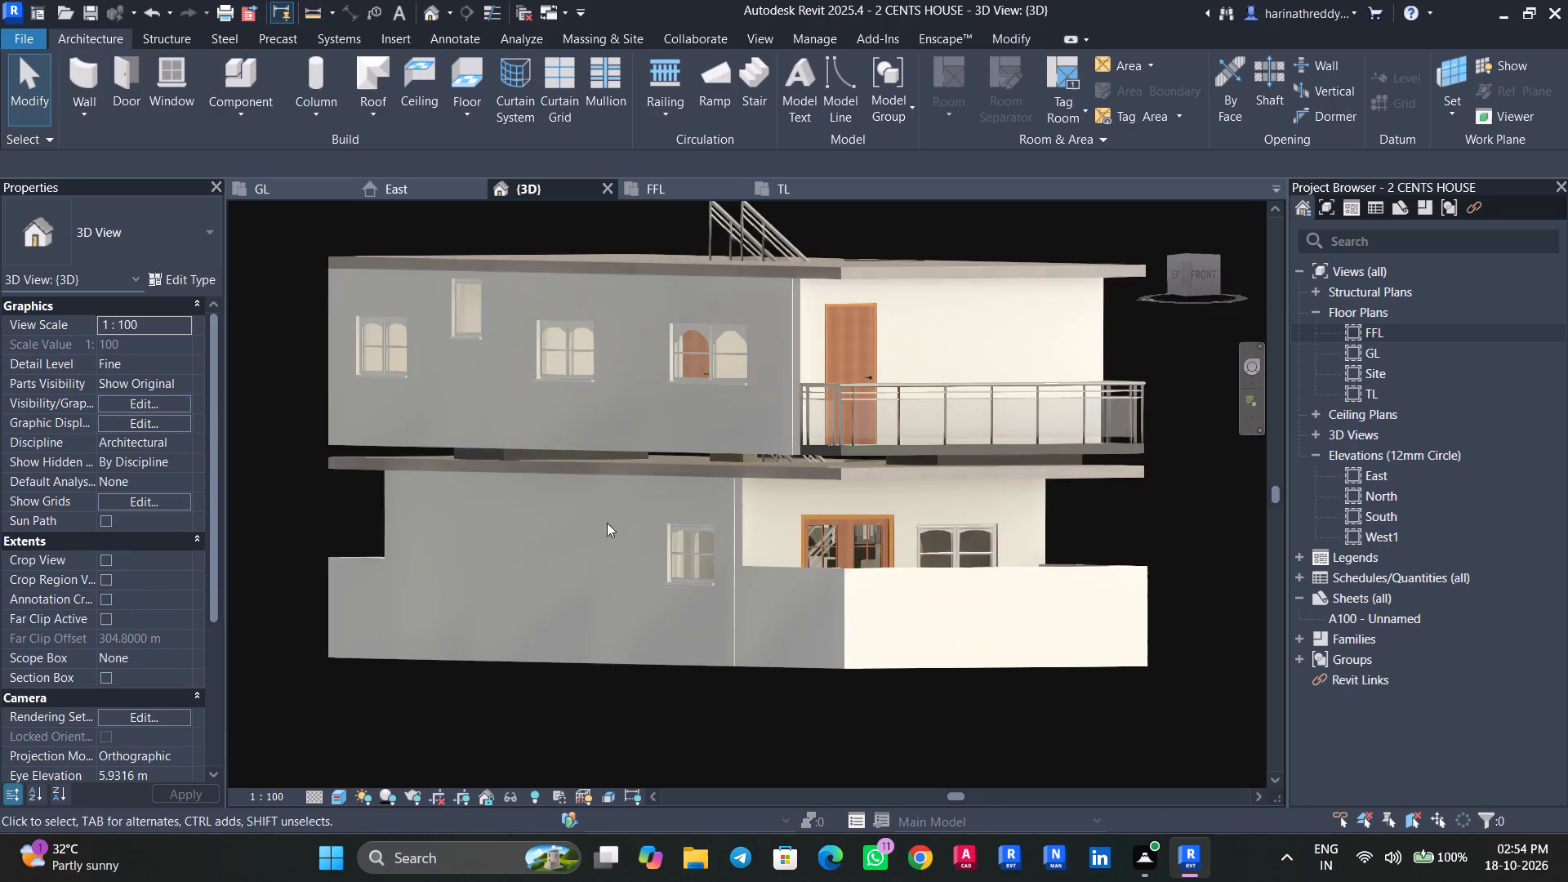
shift+middle_drag(608, 563, 668, 591)
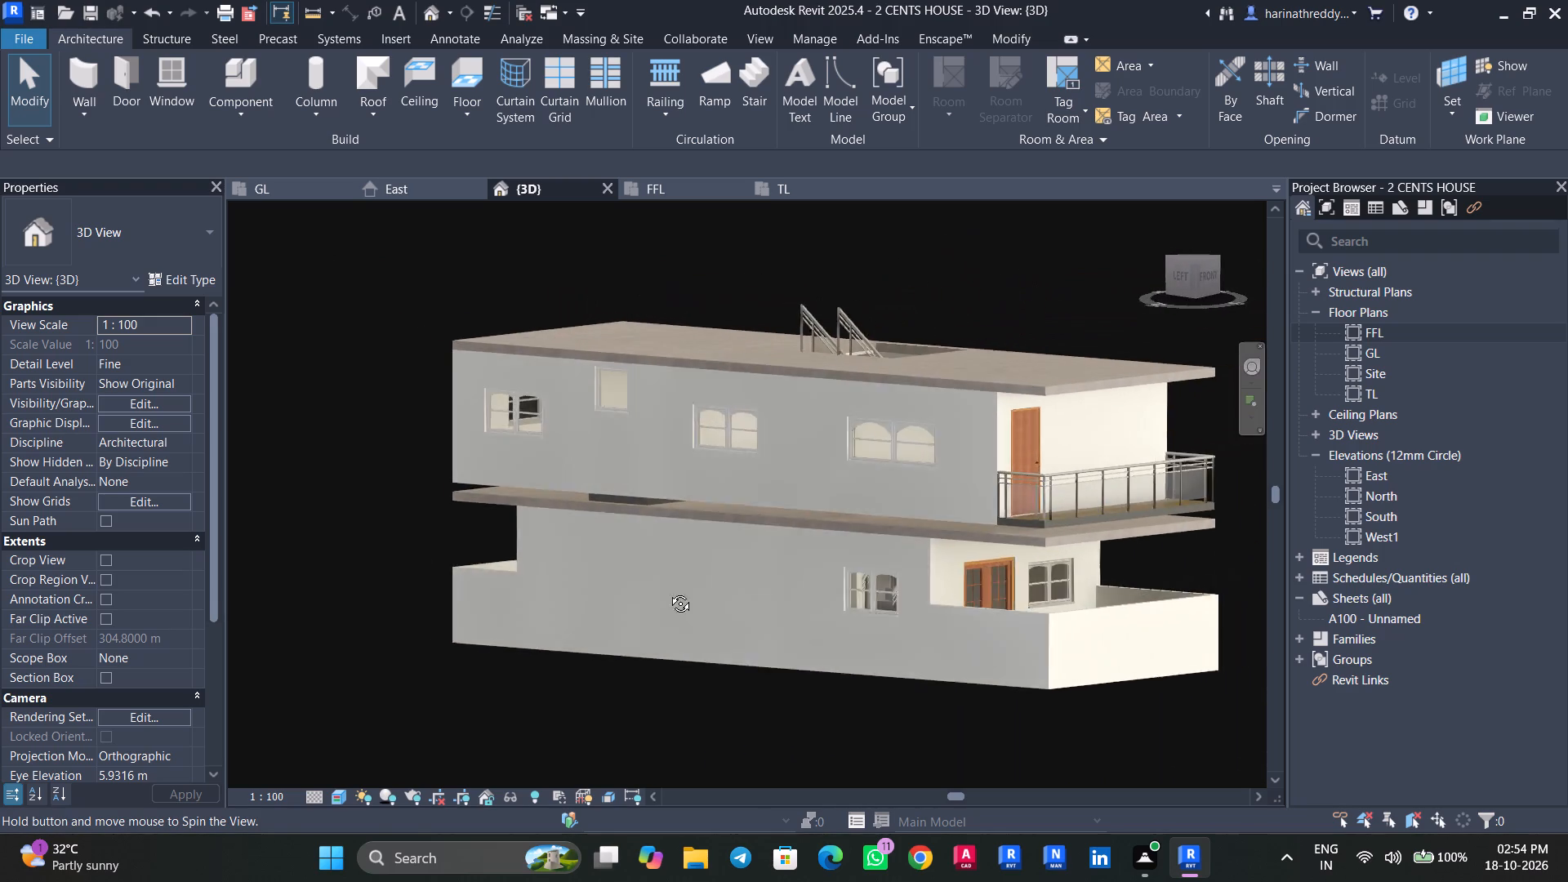
shift+middle_drag(668, 591, 634, 559)
scroll(554, 449, up, 5)
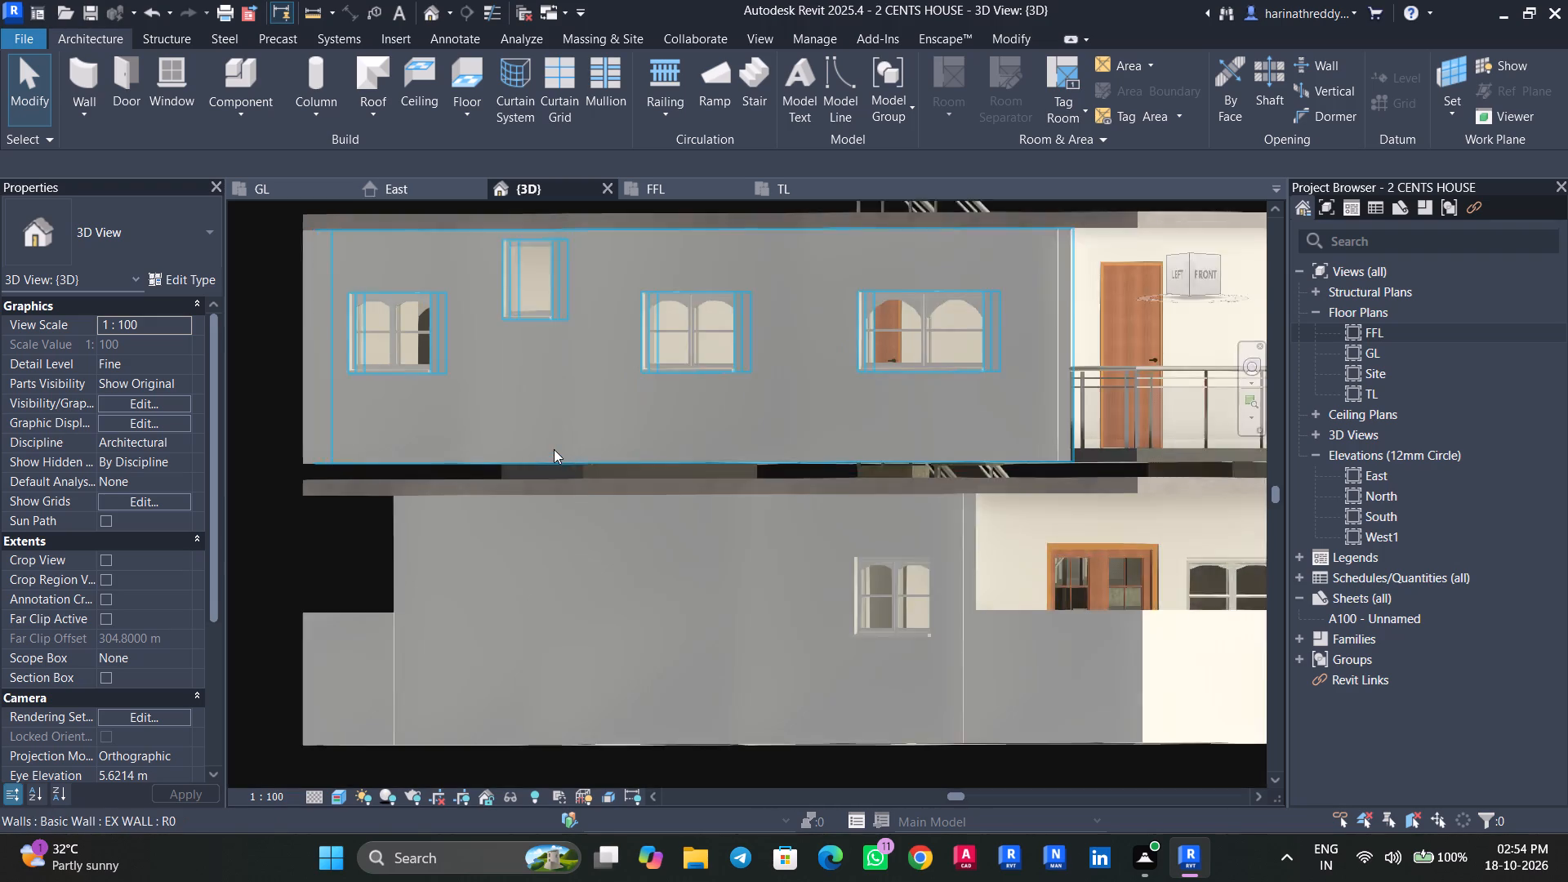
click(595, 474)
shift+middle_drag(625, 506, 614, 506)
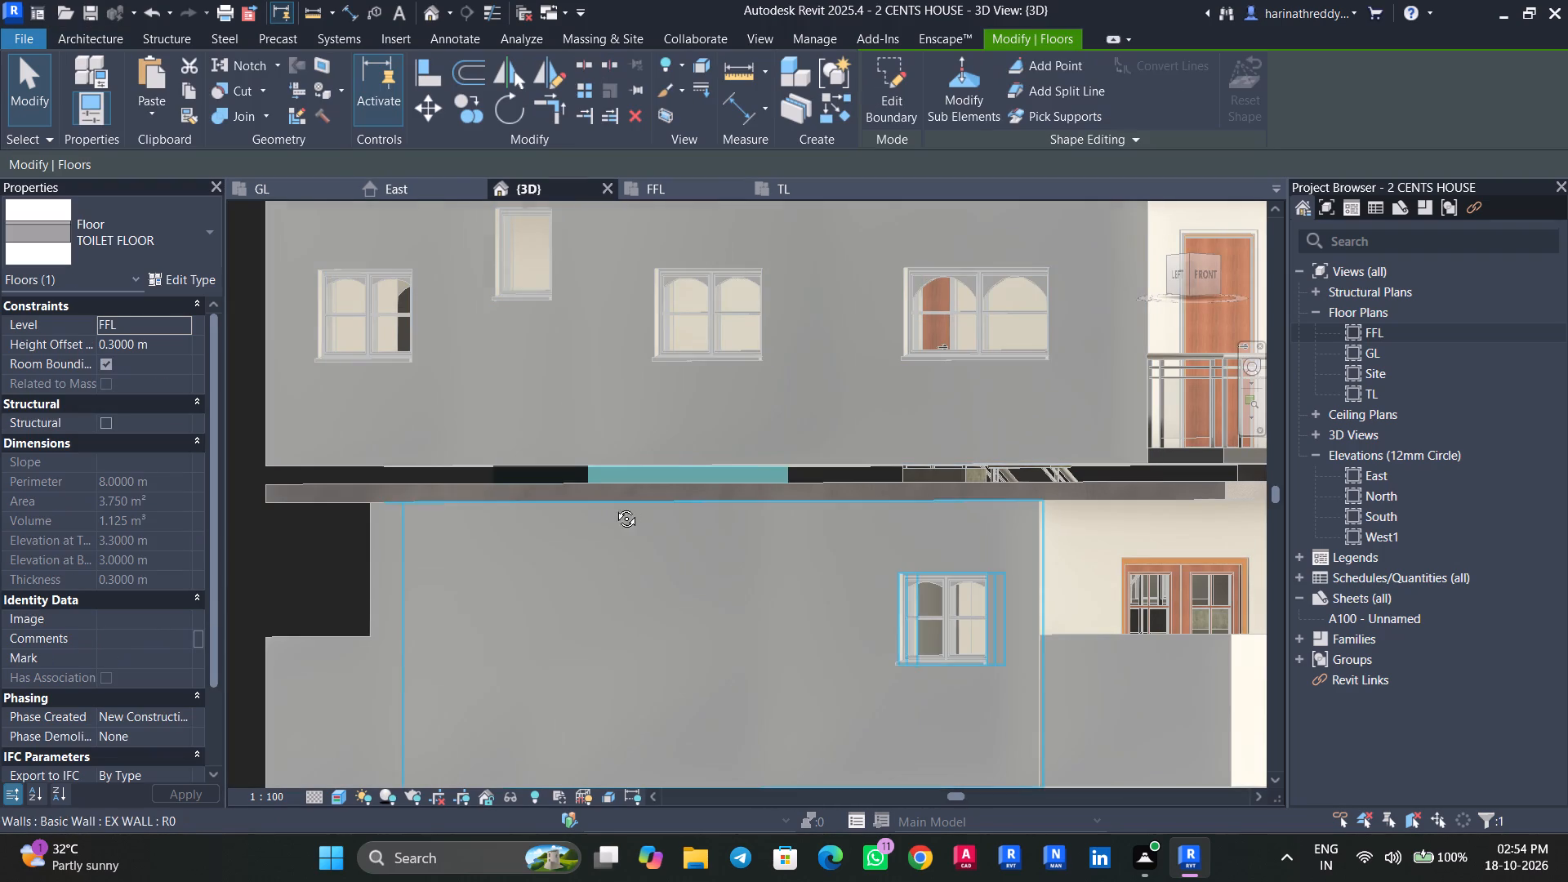
shift+middle_drag(614, 506, 322, 483)
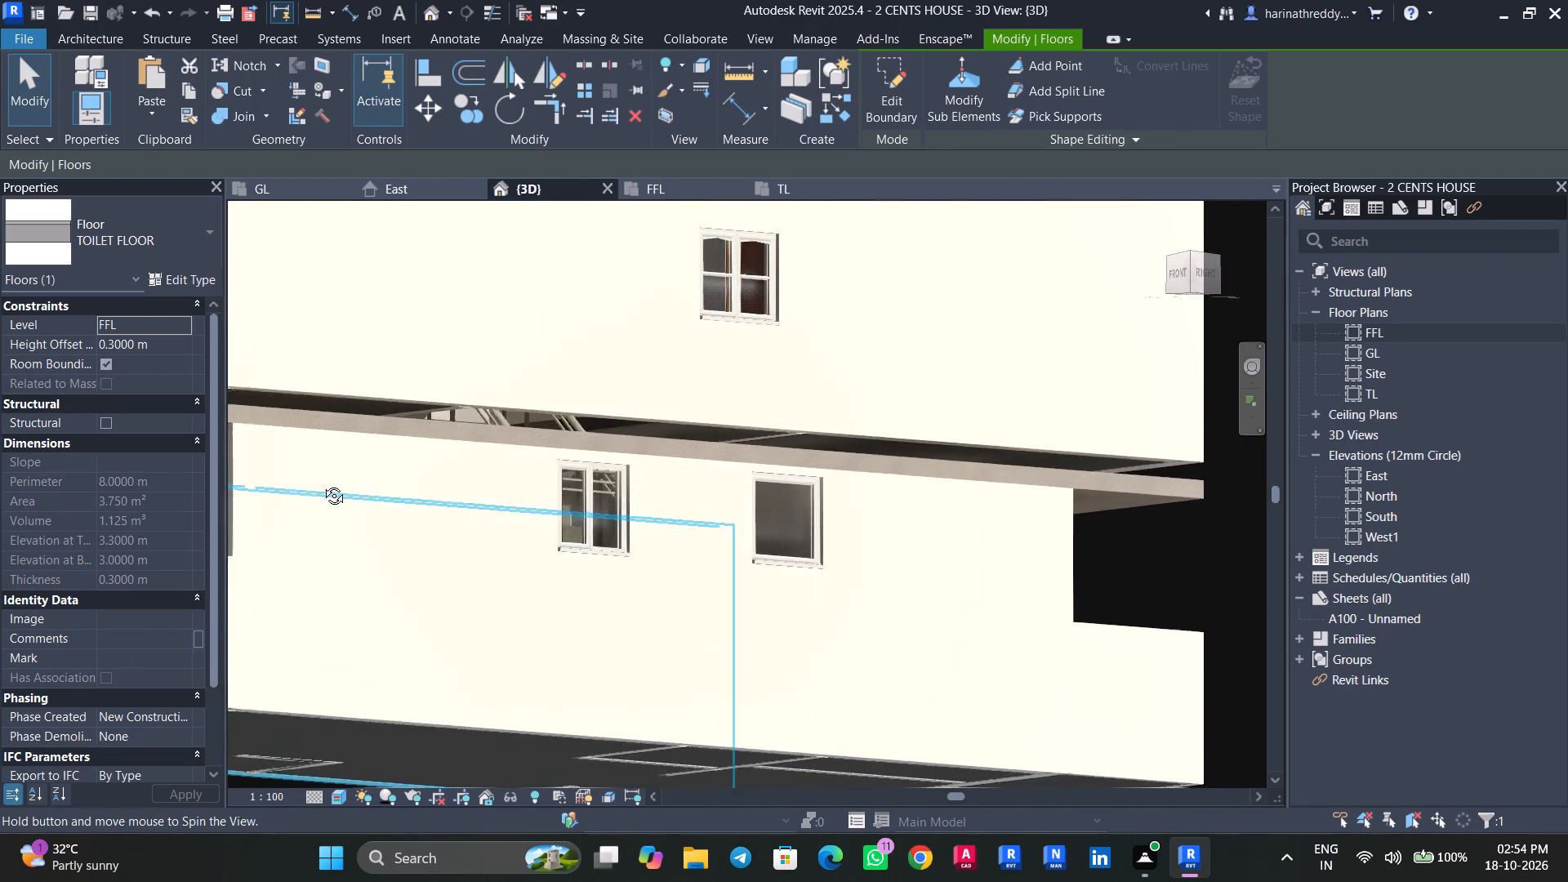
shift+middle_drag(322, 483, 580, 552)
key(Escape)
key(Escape)
key(Escape)
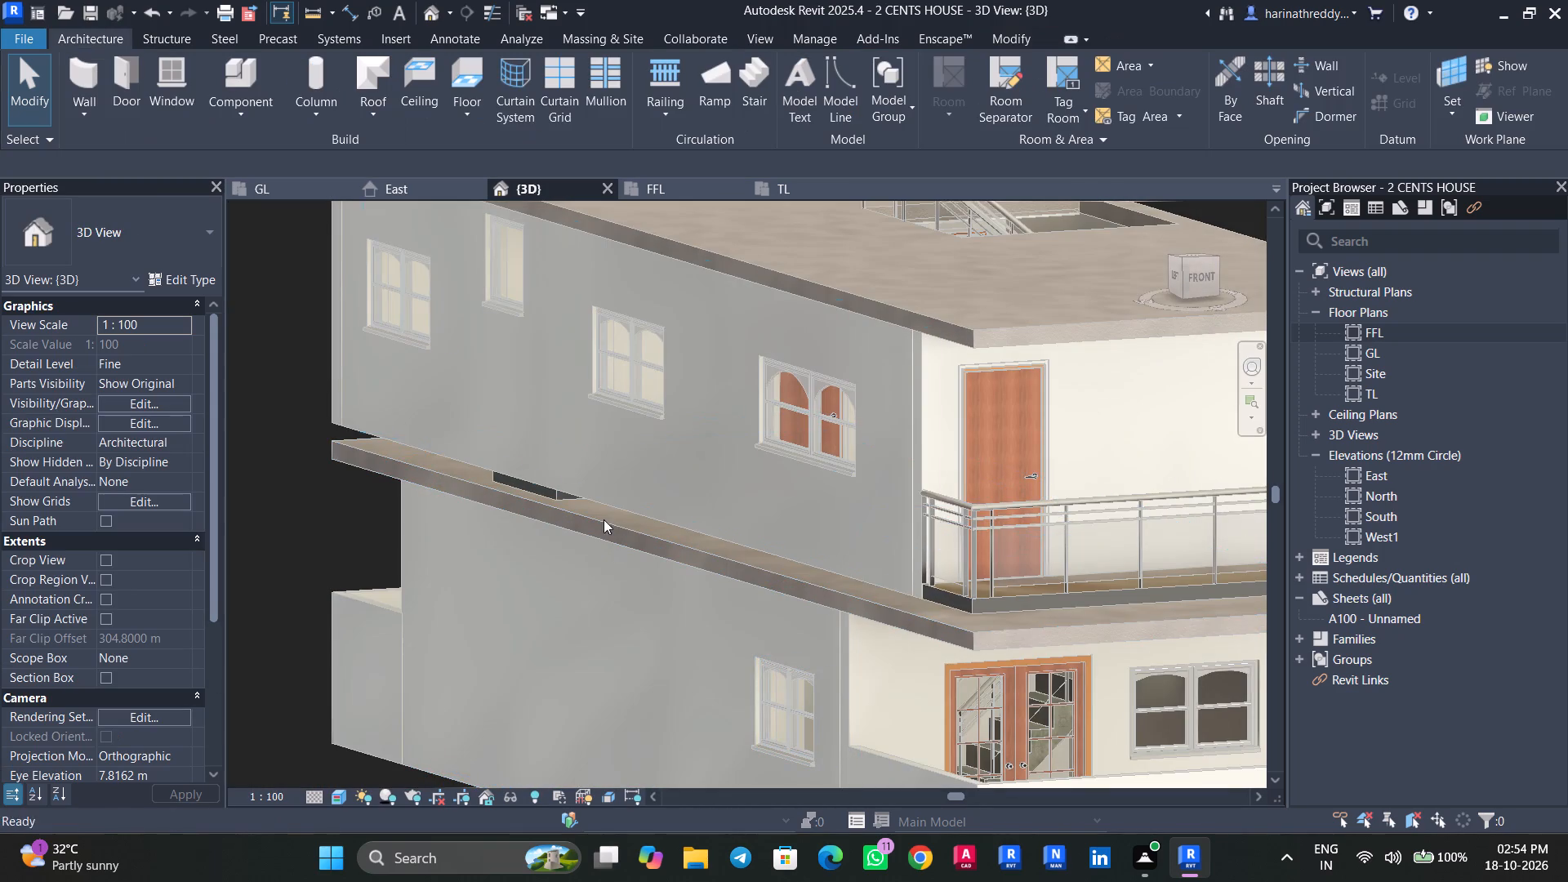
Select only the upper-storey walls, filtering out other categories, and set their base offset from FFL to 0.
click(1223, 273)
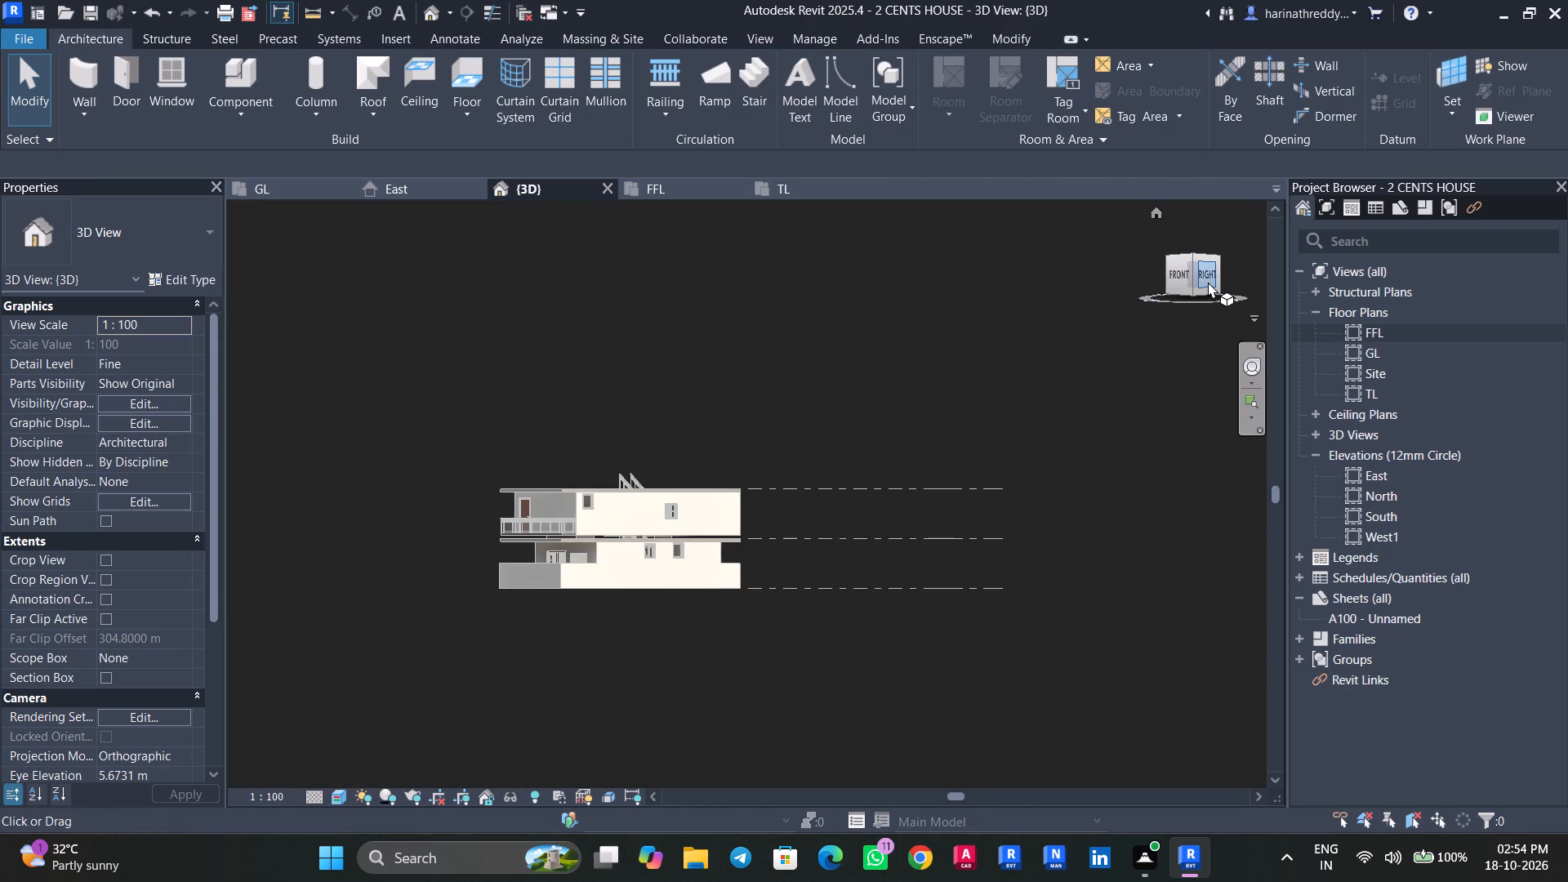
click(1208, 281)
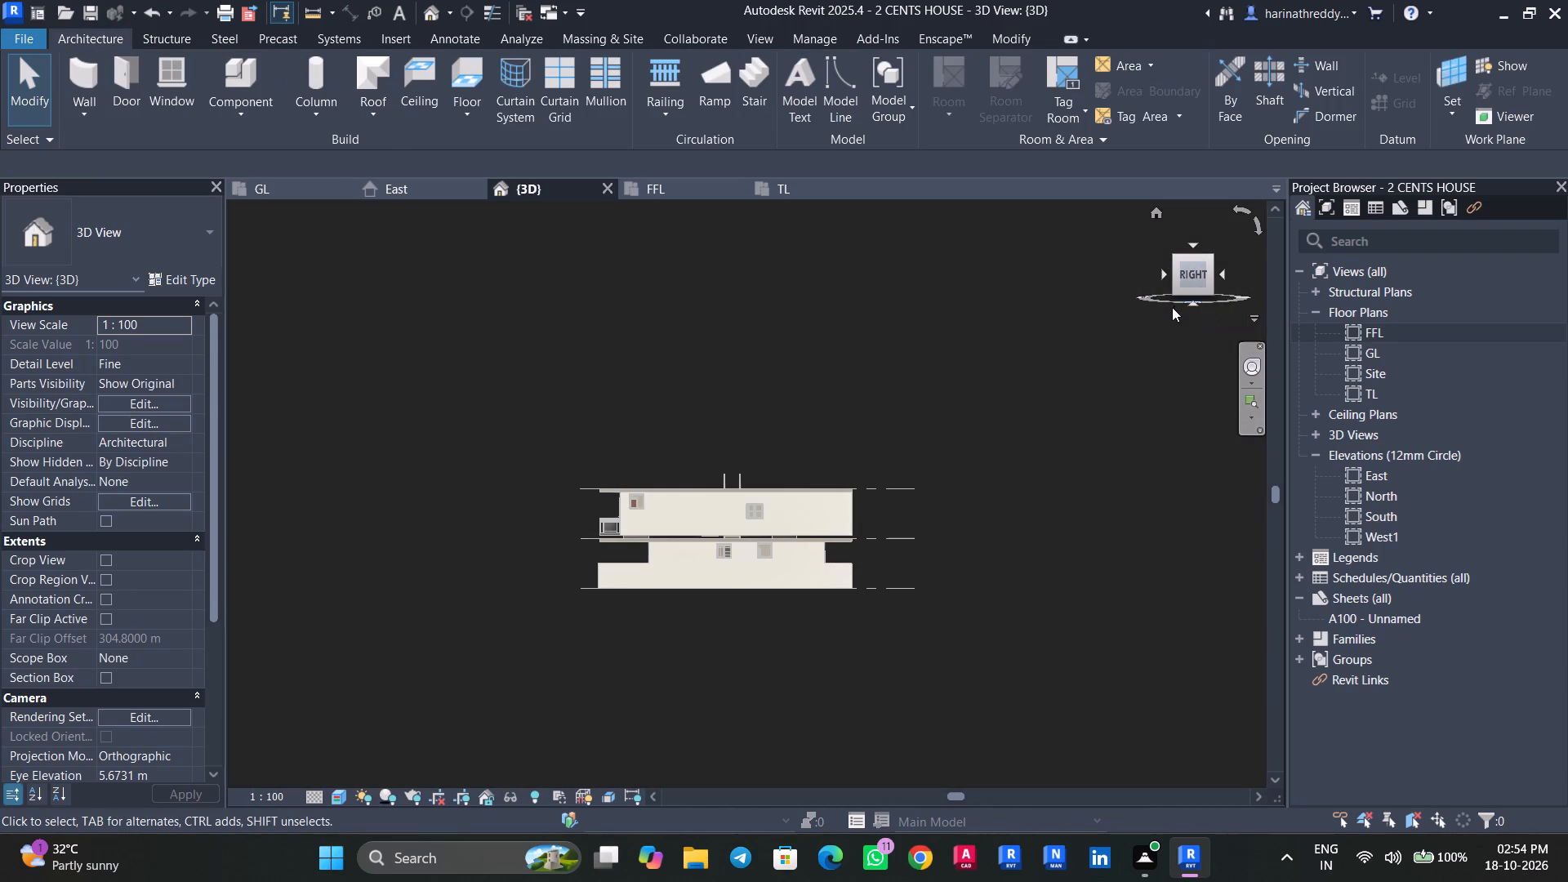
scroll(629, 586, up, 6)
drag(1188, 416, 1102, 411)
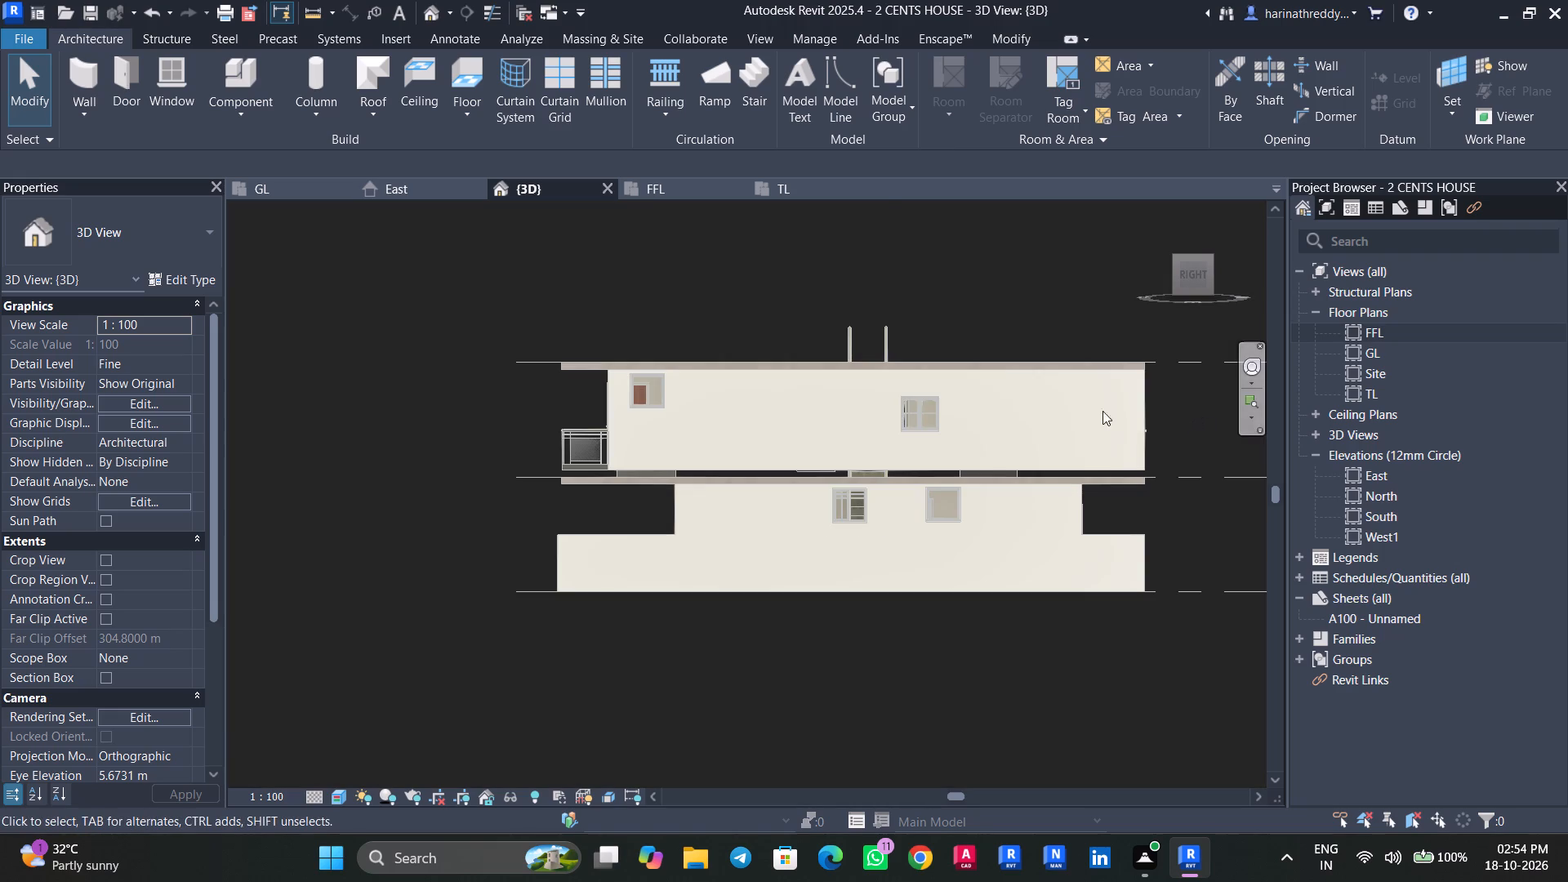
drag(1102, 411, 554, 423)
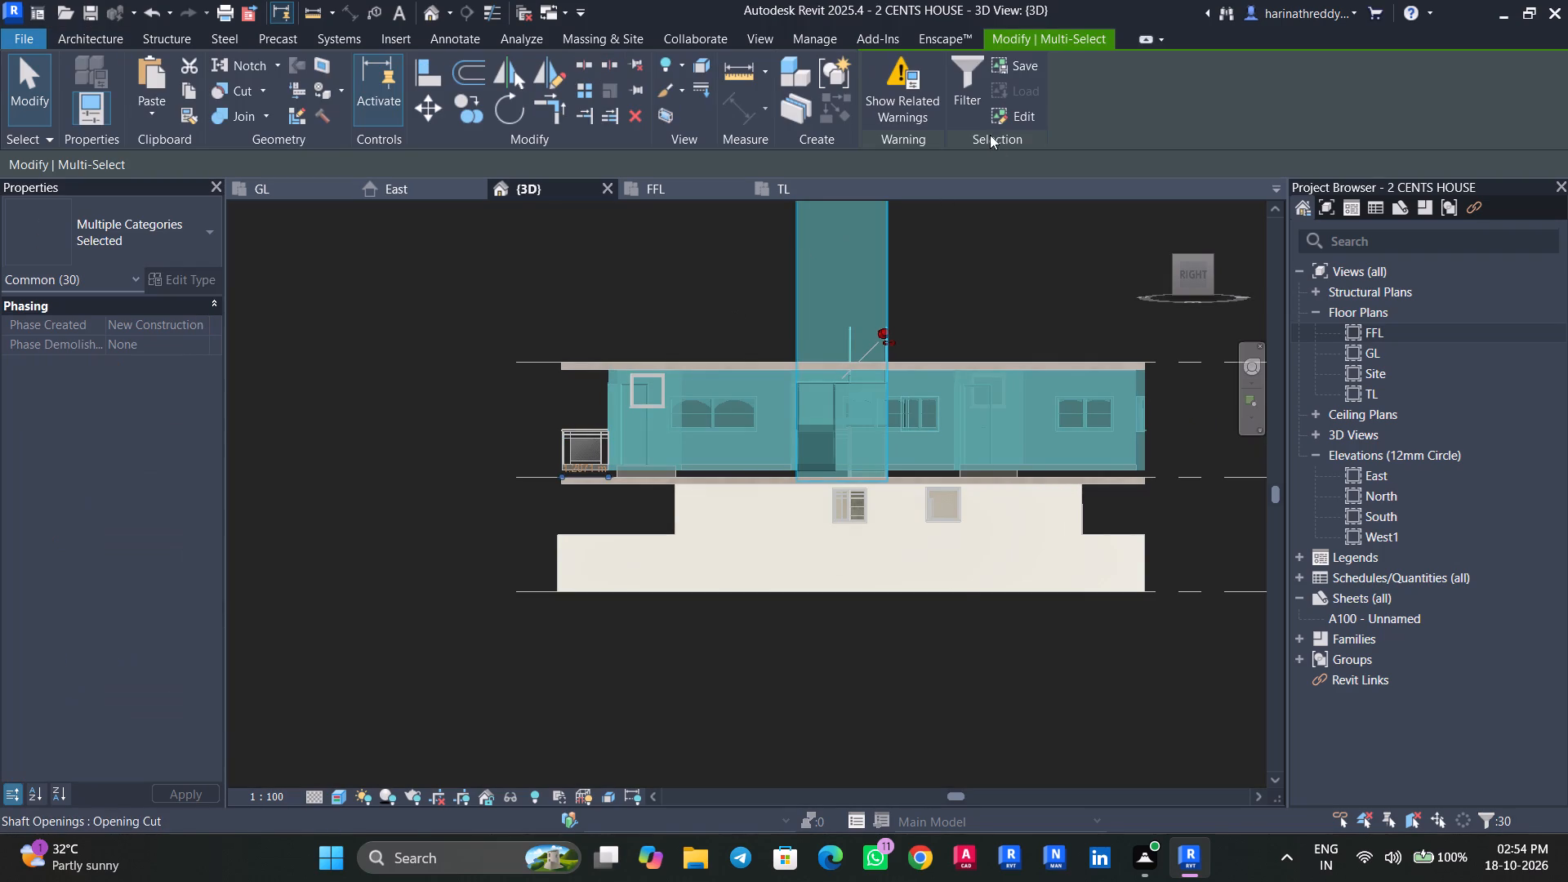
click(980, 95)
click(873, 328)
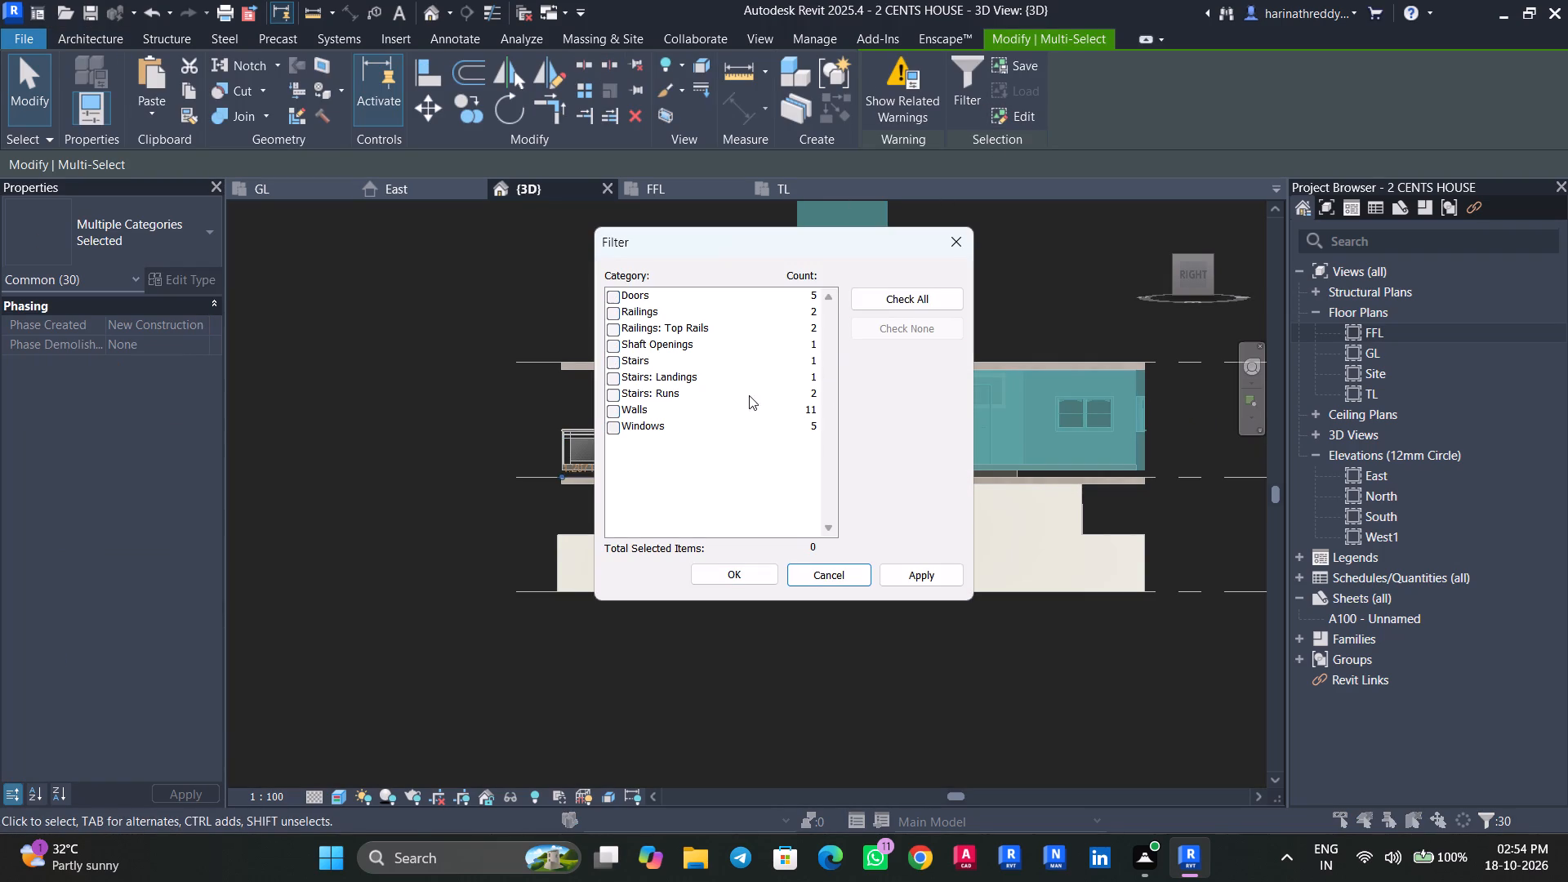
click(611, 410)
click(917, 575)
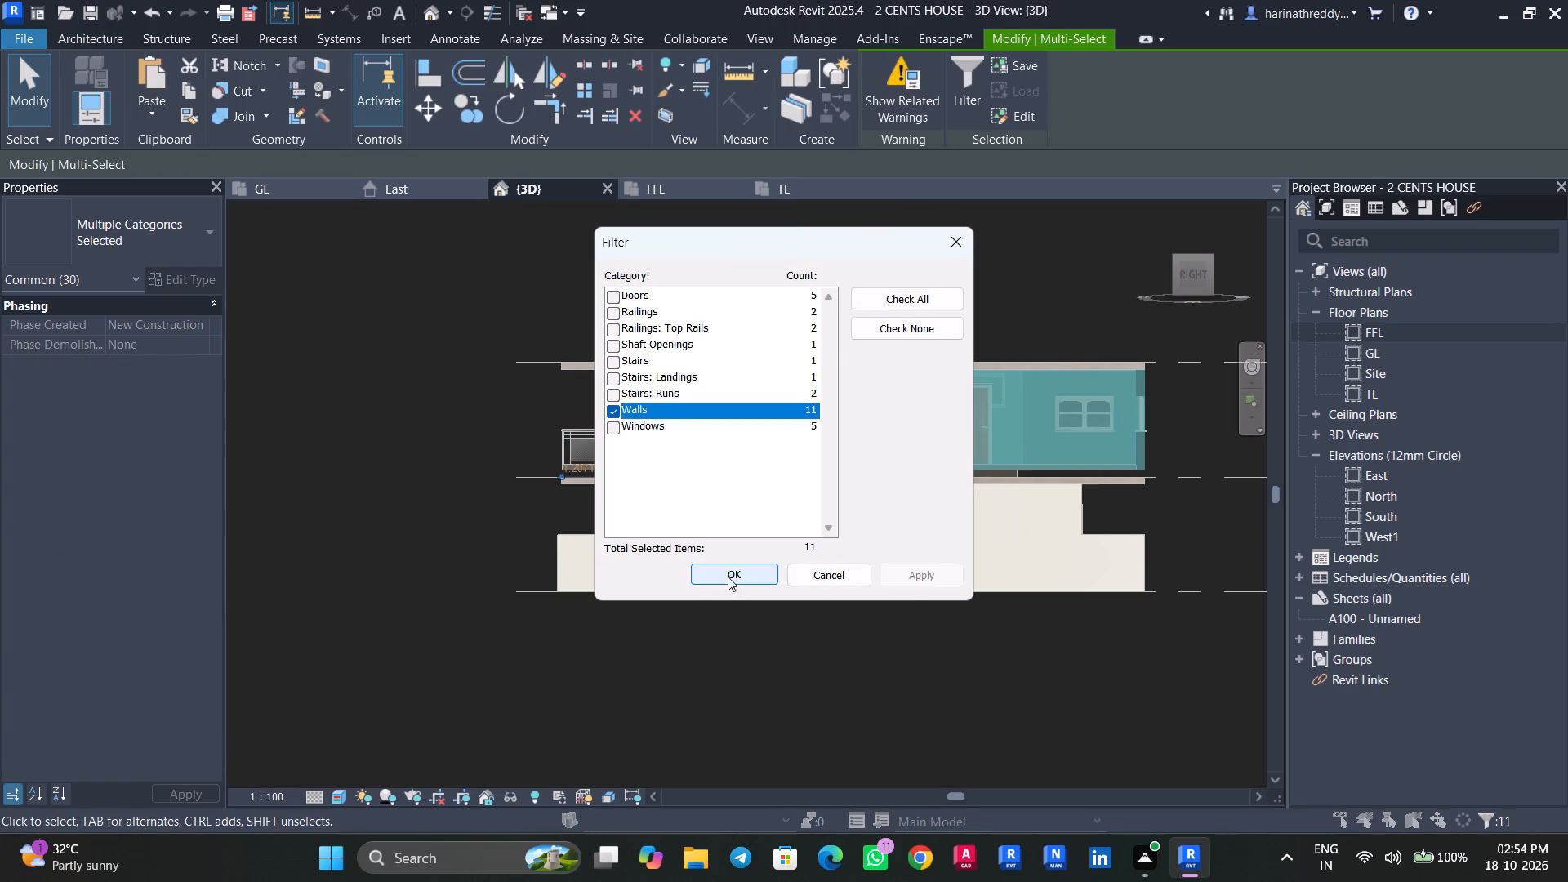
click(728, 581)
click(163, 367)
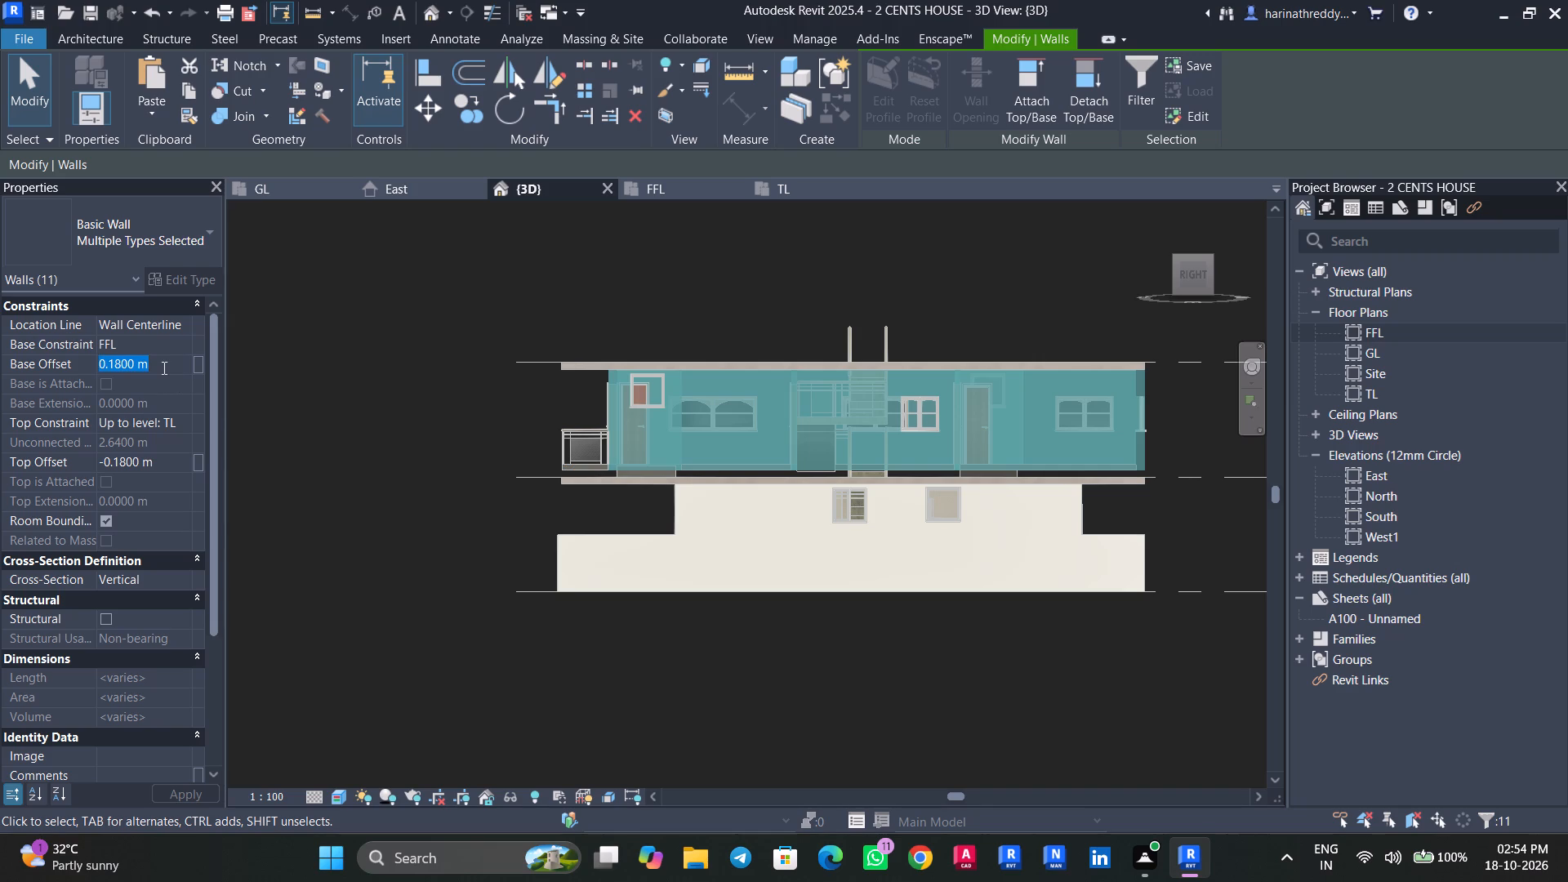
key(0)
key(Return)
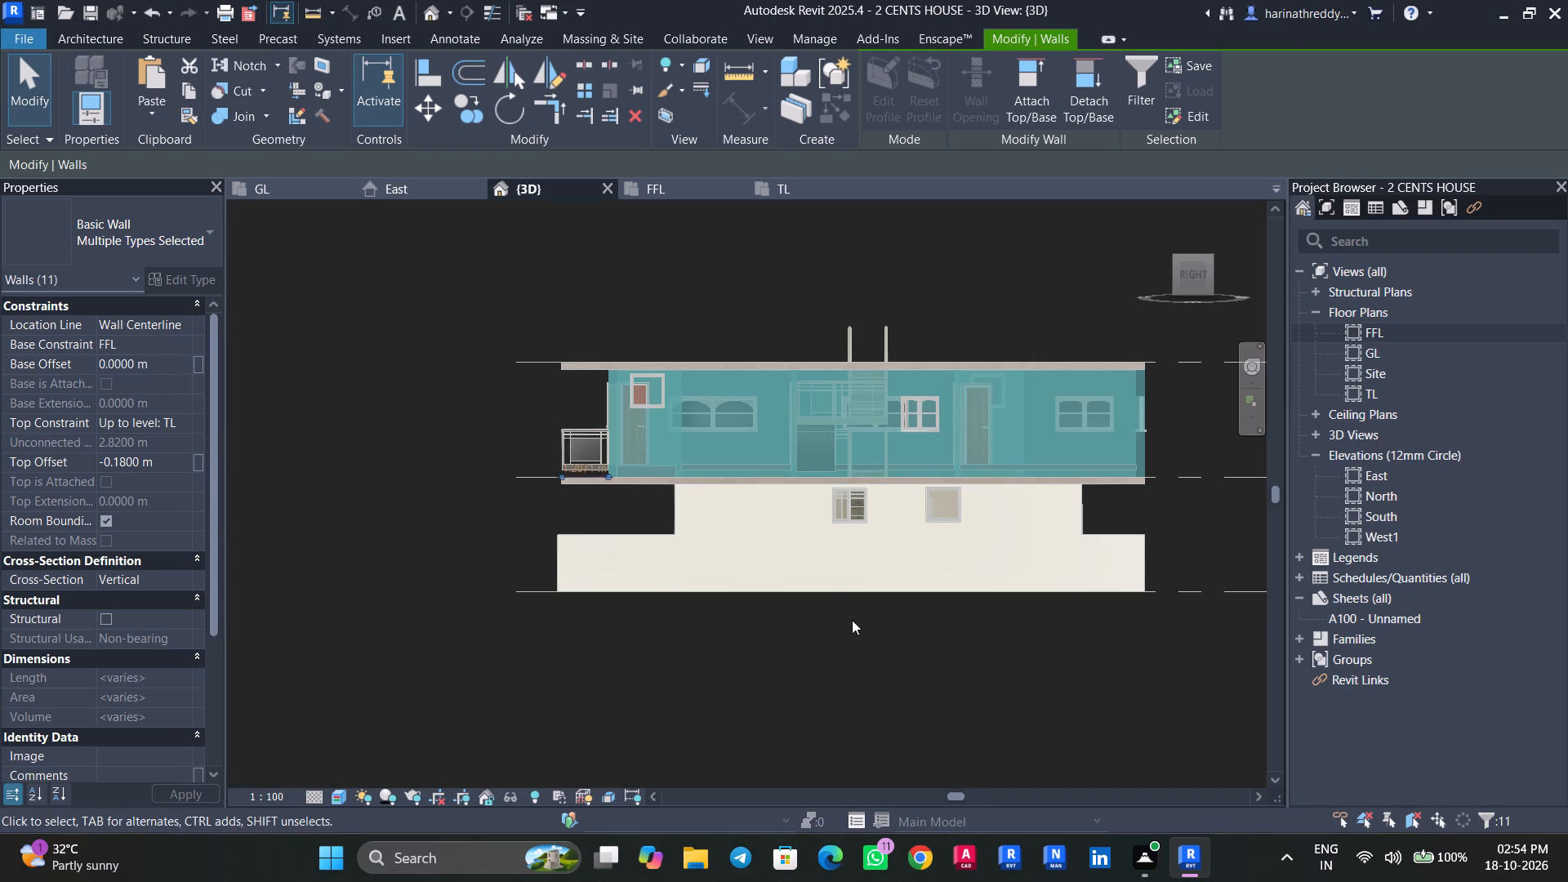
key(Escape)
key(Escape)
Set the balcony floor's height offset from the FFL level to 150 mm.
shift+middle_drag(846, 651, 1074, 734)
shift+scroll(1074, 734, up, 1)
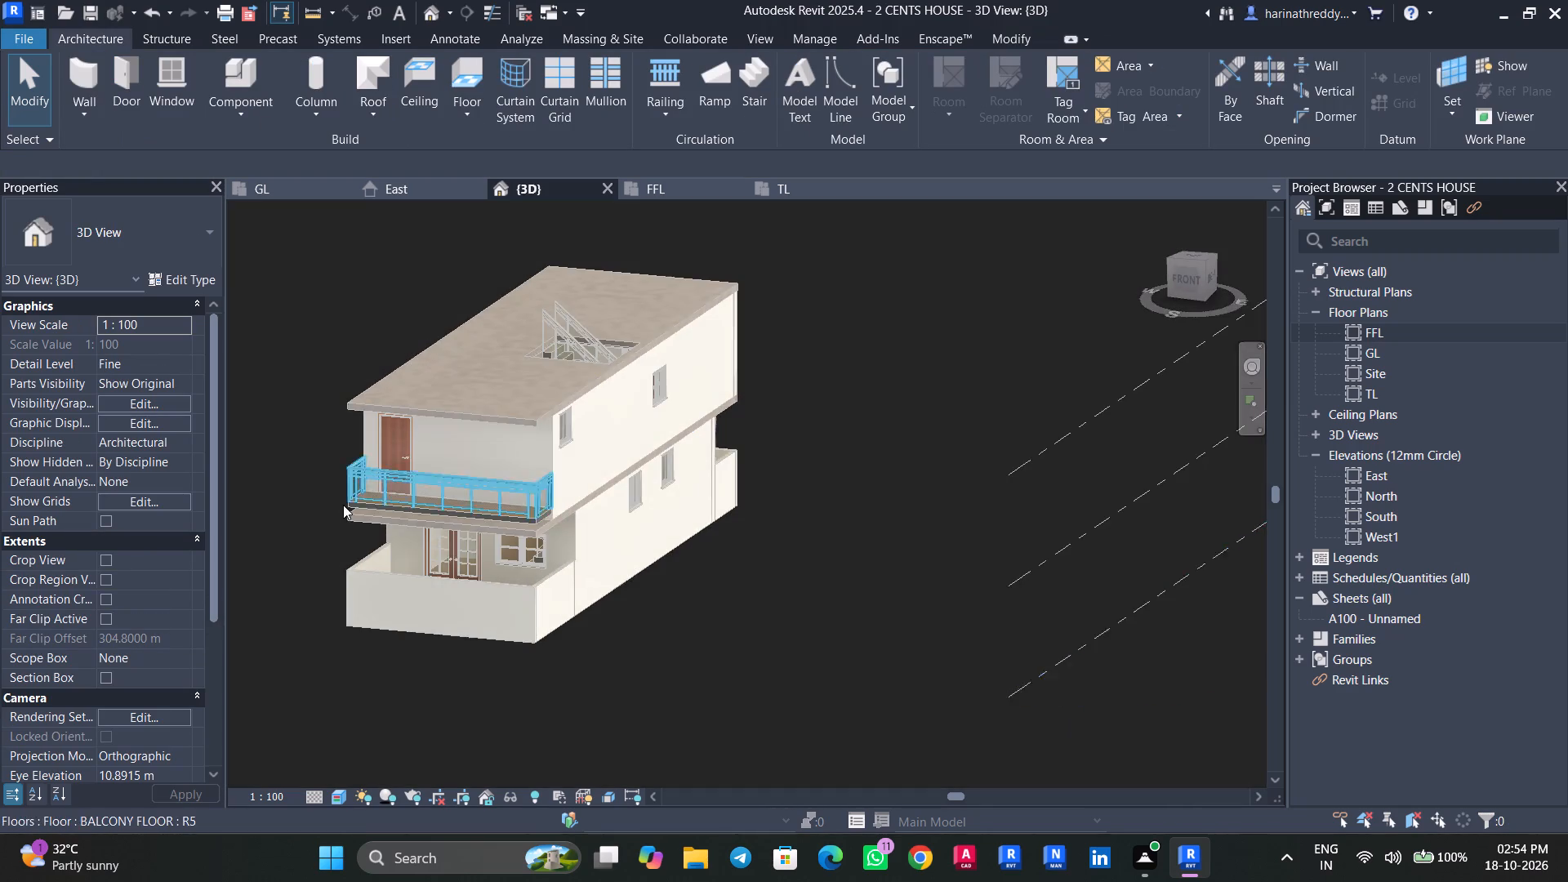
scroll(343, 505, up, 8)
shift+scroll(367, 592, up, 1)
shift+middle_drag(368, 592, 394, 528)
click(443, 410)
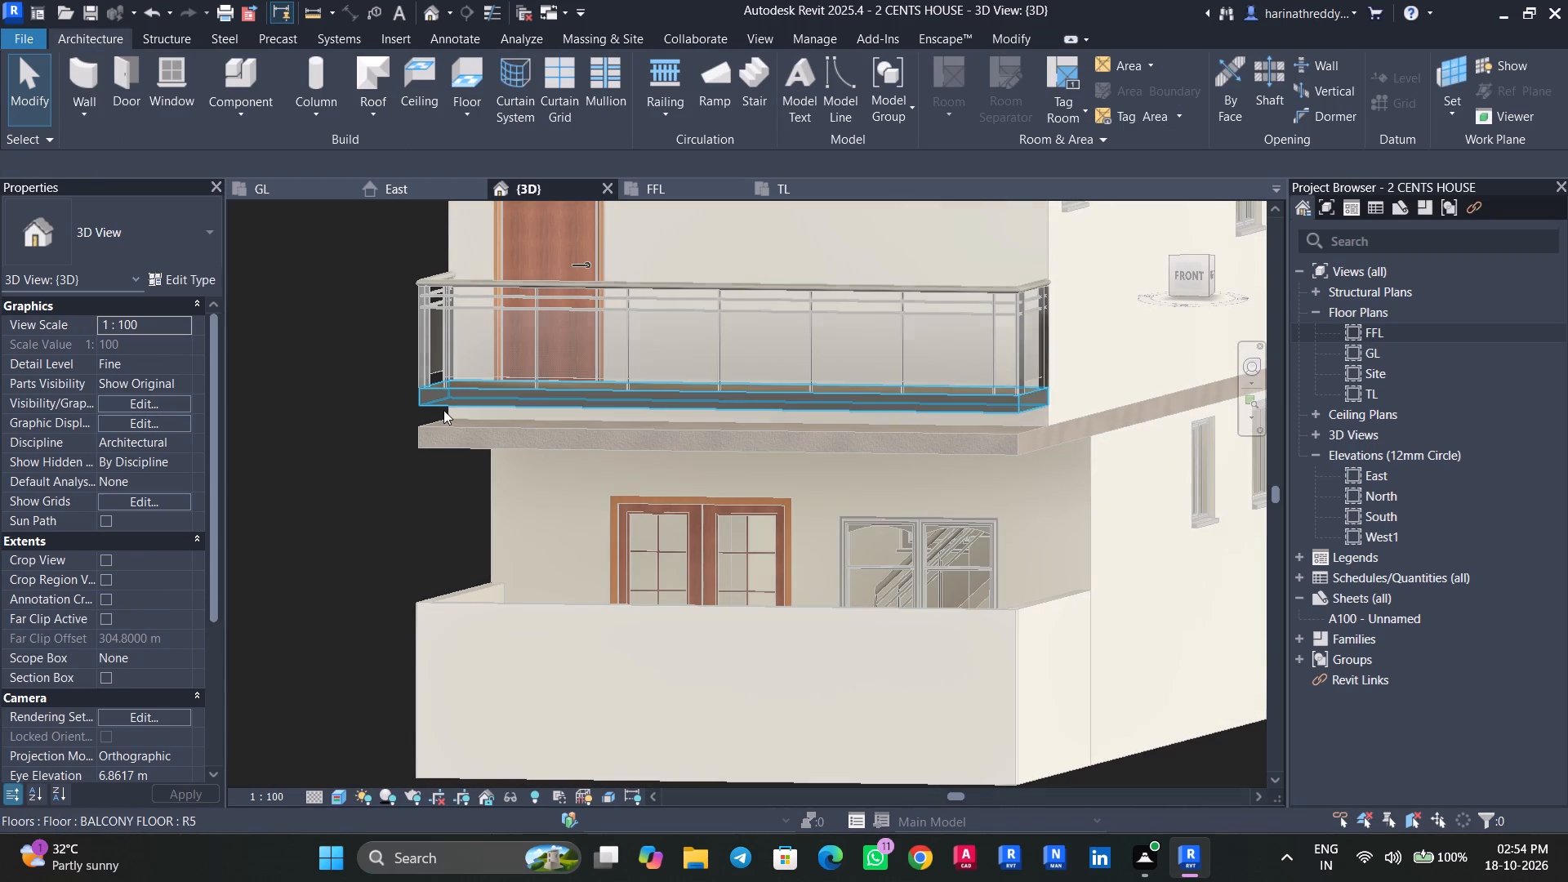
click(194, 341)
click(173, 349)
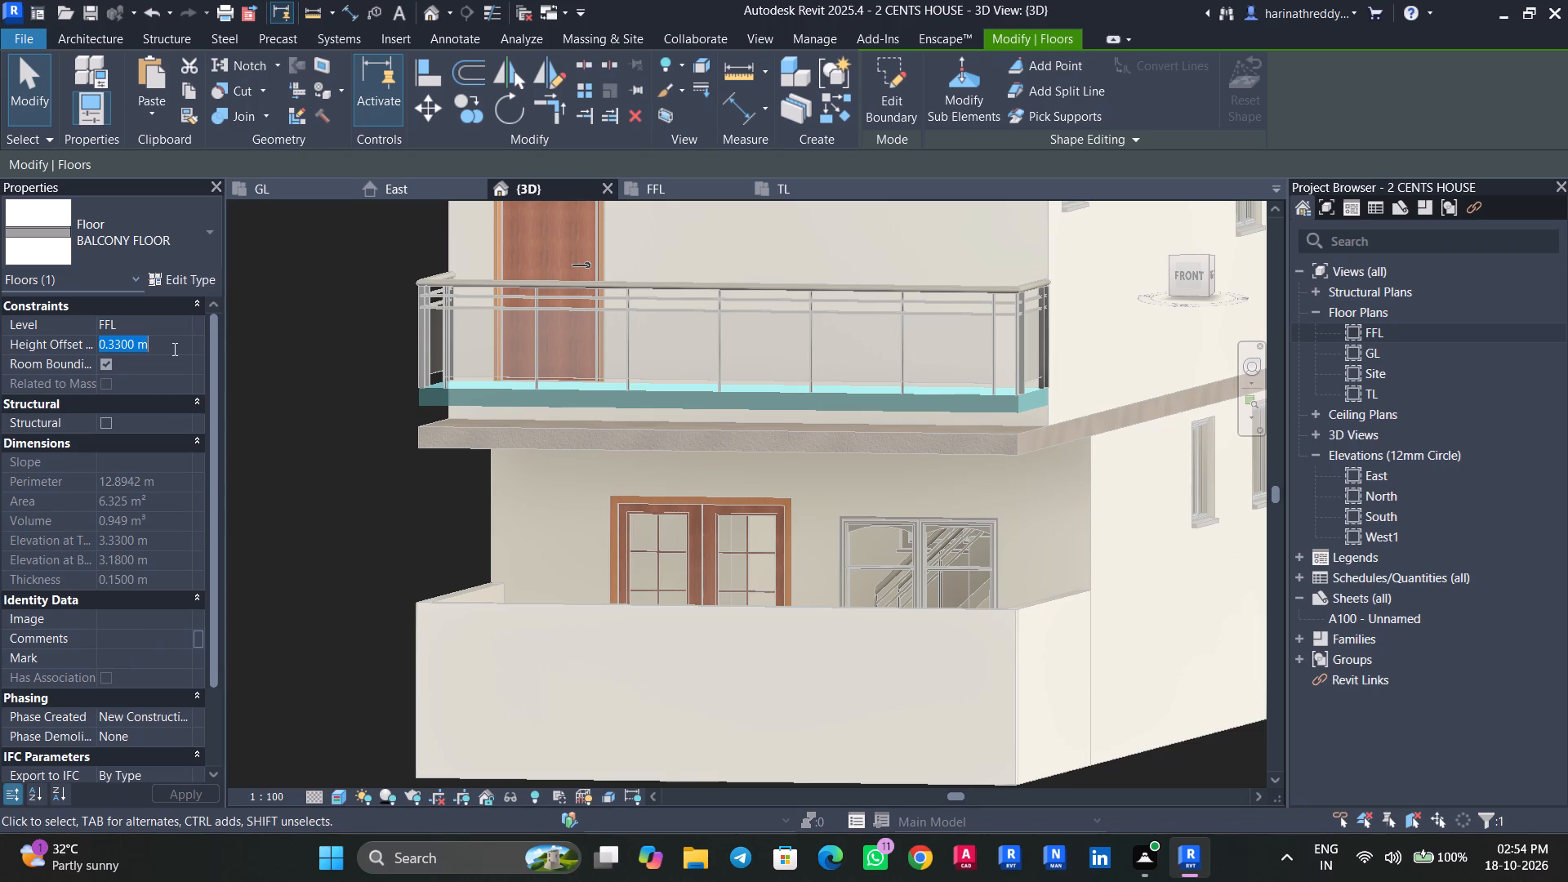
click(181, 284)
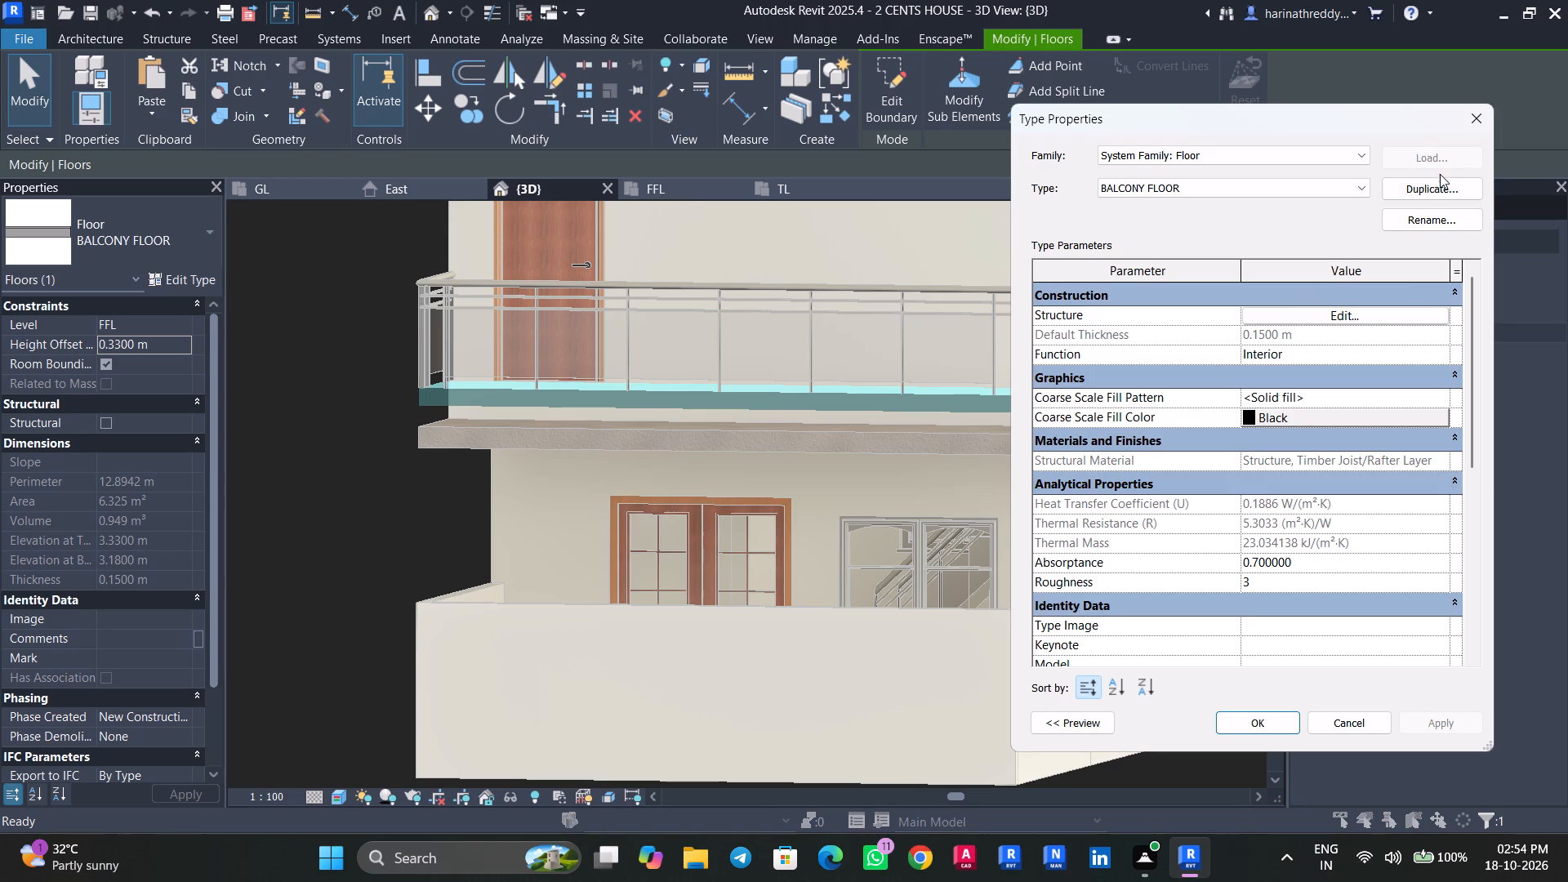
click(1488, 111)
click(166, 352)
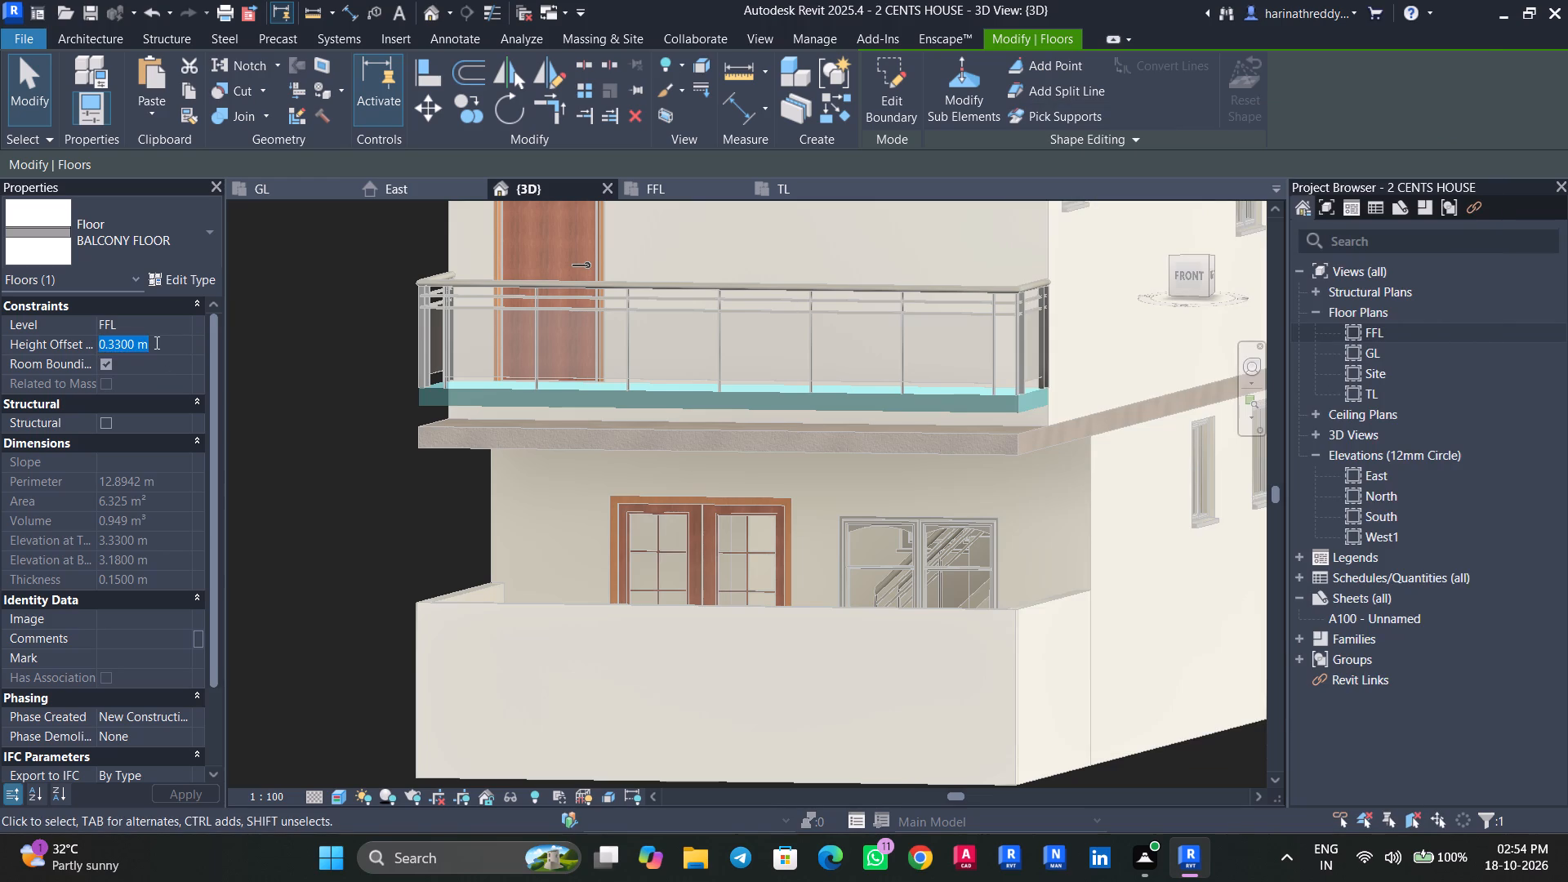
text(150MM)
key(Return)
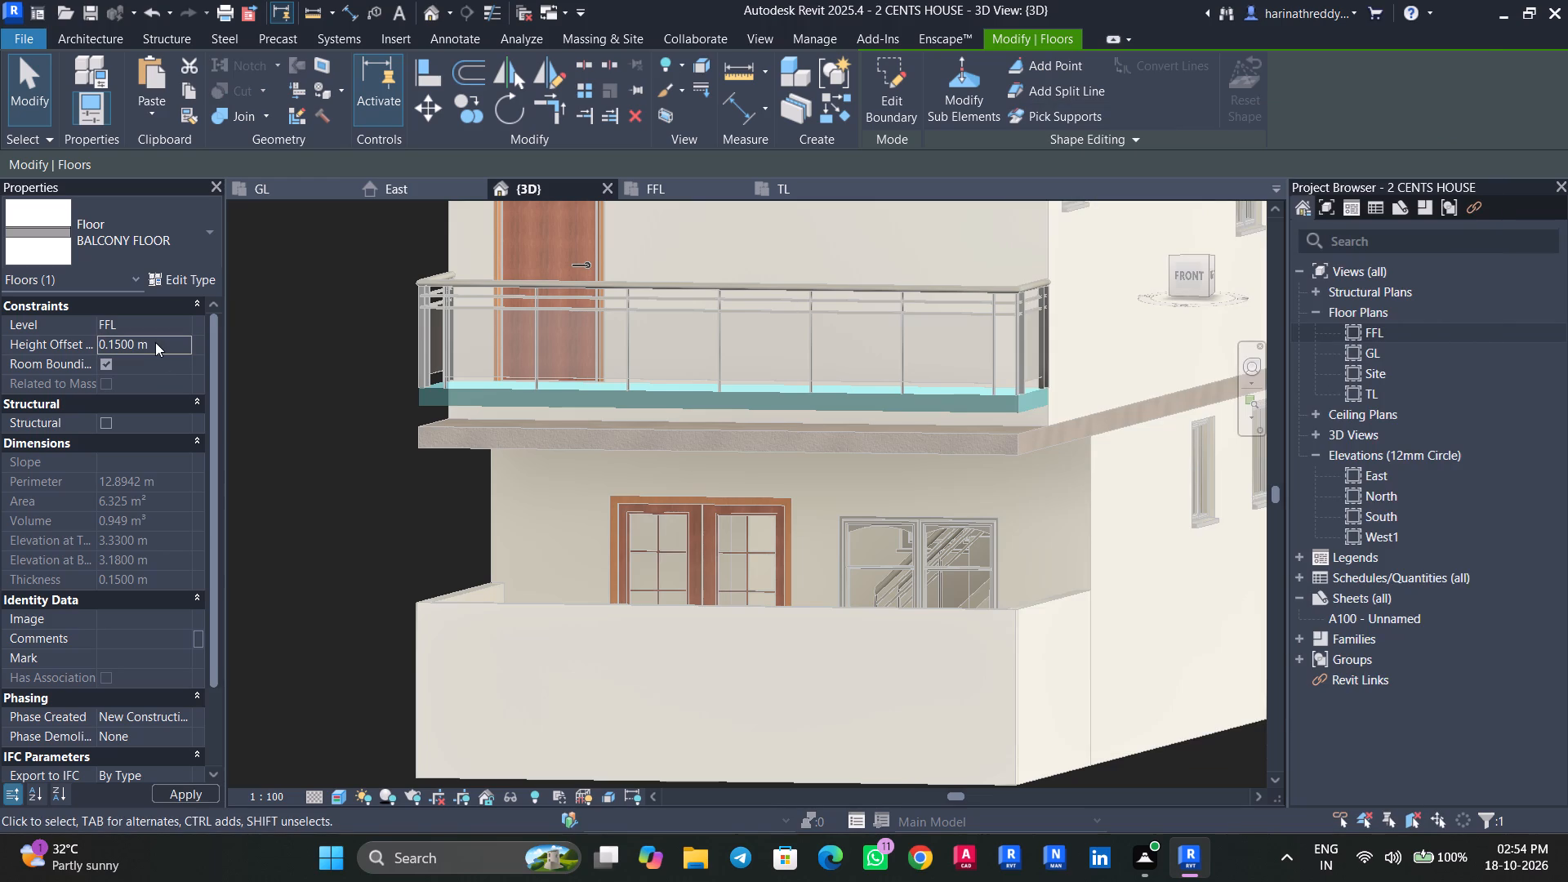
key(Escape)
key(Escape)
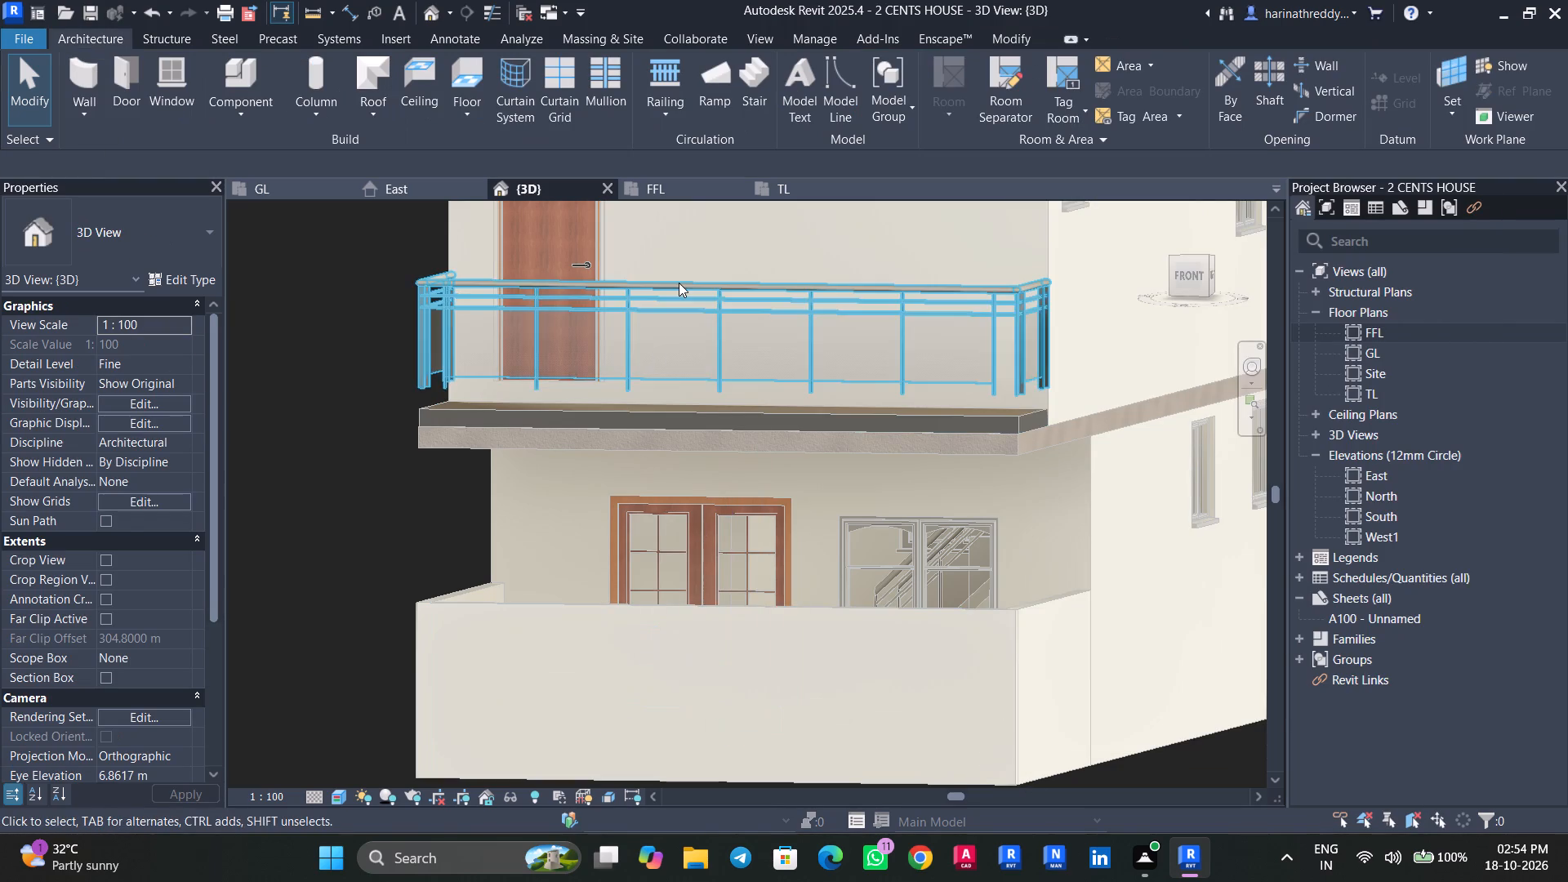
Set the glass-panel balcony railing's base offset from FFL to 150 mm.
click(679, 283)
click(171, 339)
text(150)
text(MM)
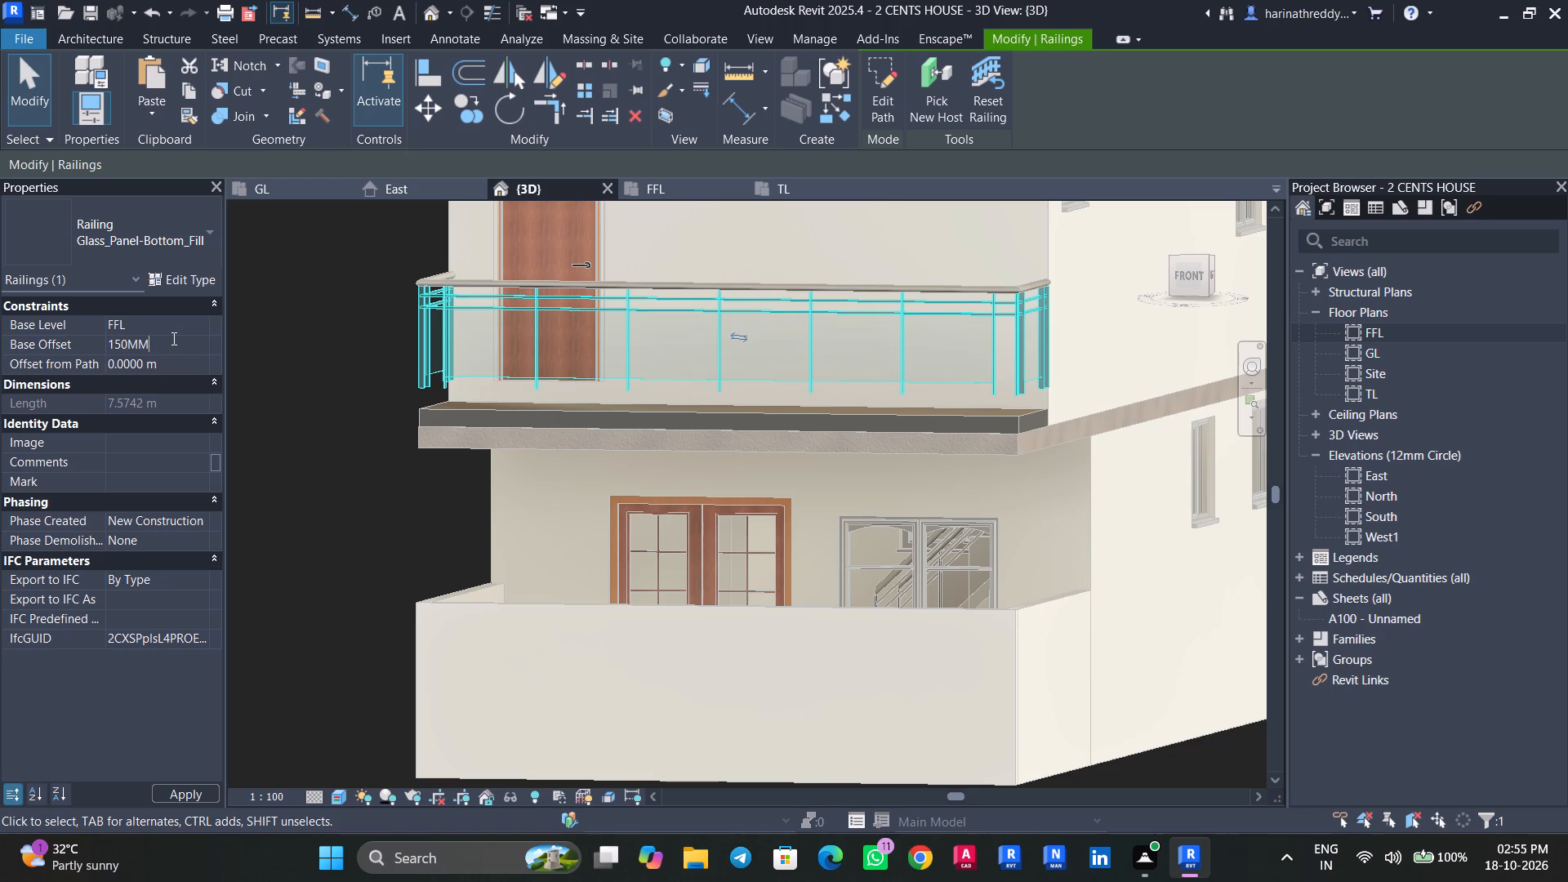
key(Return)
key(Escape)
key(Escape)
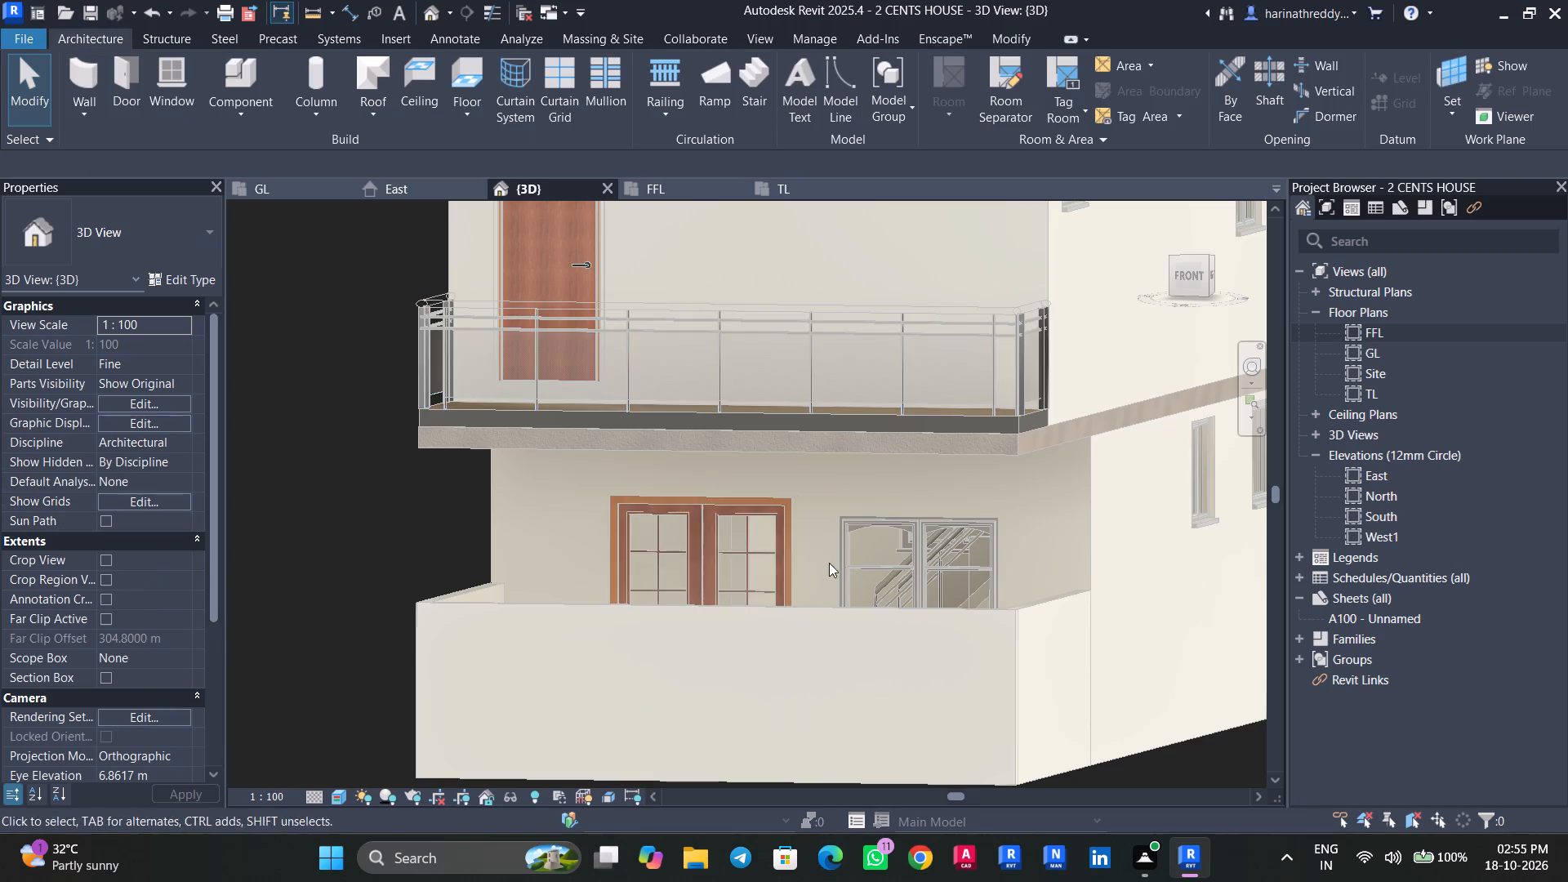
Set the sill height of the upper-storey balcony door to 150 mm above FFL.
shift+middle_drag(829, 565, 775, 678)
middle_drag(653, 632, 755, 879)
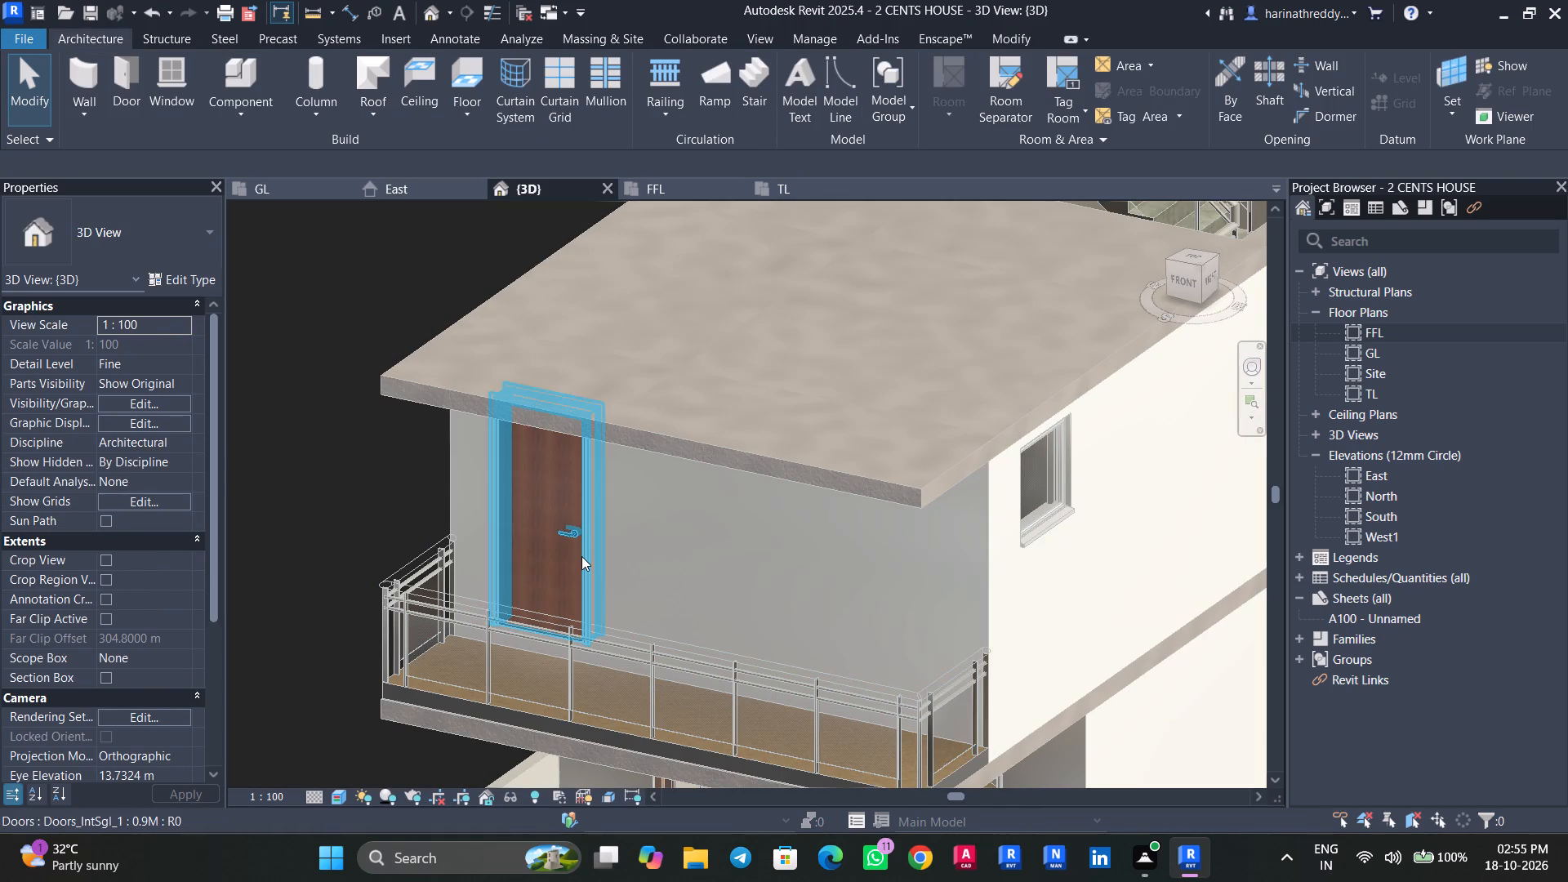
click(581, 556)
click(167, 343)
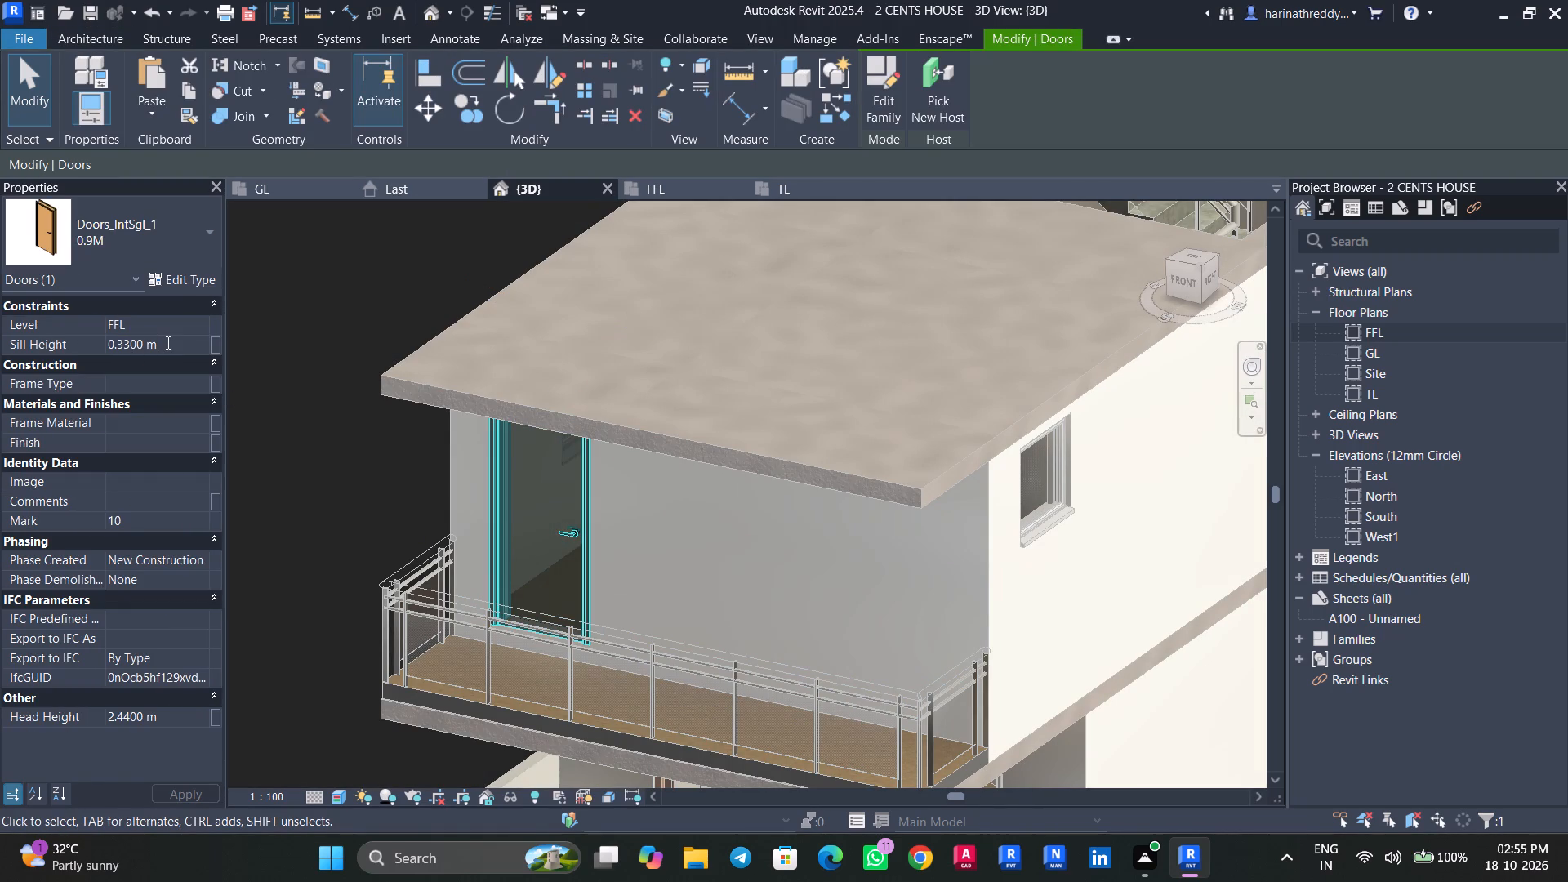
text(150)
text(MM)
key(BackSpace)
key(BackSpace)
key(BackSpace)
key(BackSpace)
key(BackSpace)
key(BackSpace)
key(BackSpace)
key(BackSpace)
key(BackSpace)
key(BackSpace)
key(BackSpace)
key(BackSpace)
key(BackSpace)
key(BackSpace)
key(BackSpace)
key(BackSpace)
key(BackSpace)
key(BackSpace)
key(BackSpace)
key(BackSpace)
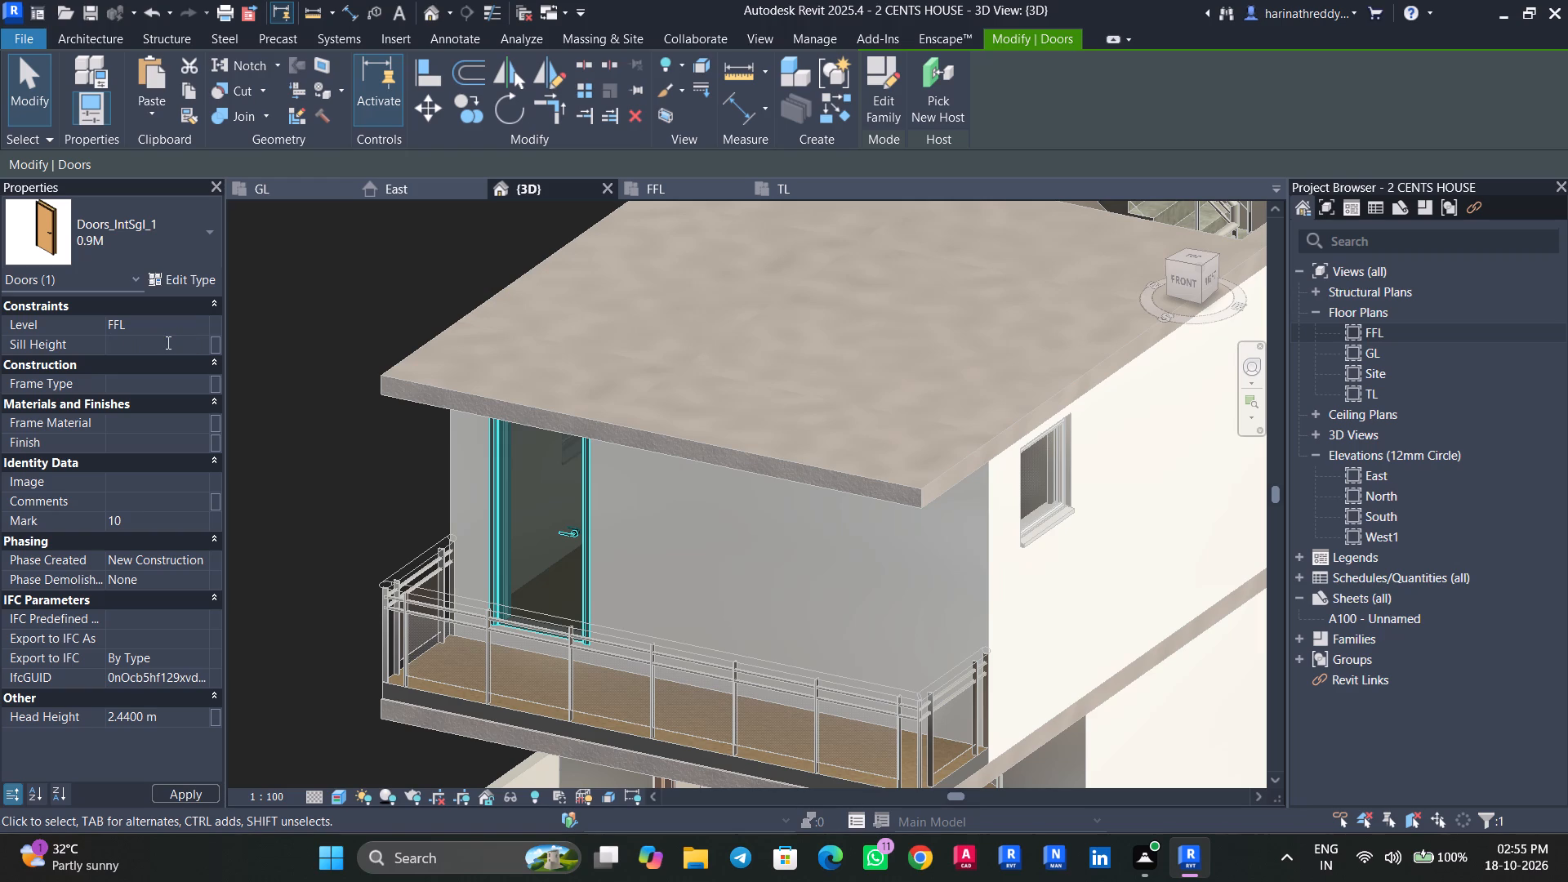
text(150)
text(MM)
key(Return)
key(Escape)
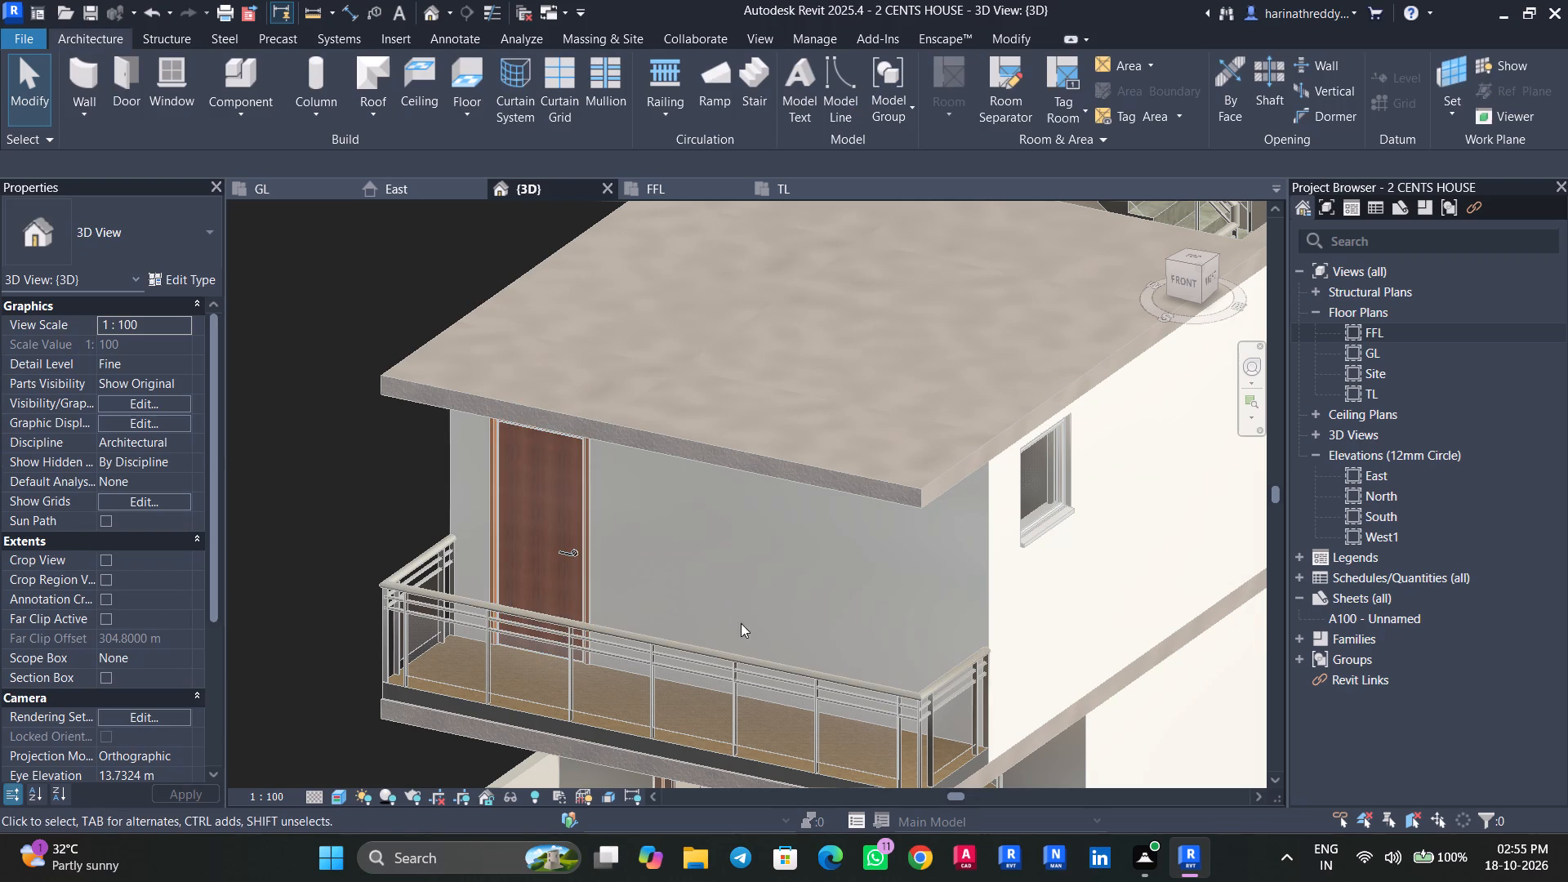
Set the sill height of the small plain 0.9 M upper-storey window nearest the balcony on the right-side facade to 1.5 m.
shift+middle_drag(714, 617, 600, 578)
middle_drag(639, 565, 252, 801)
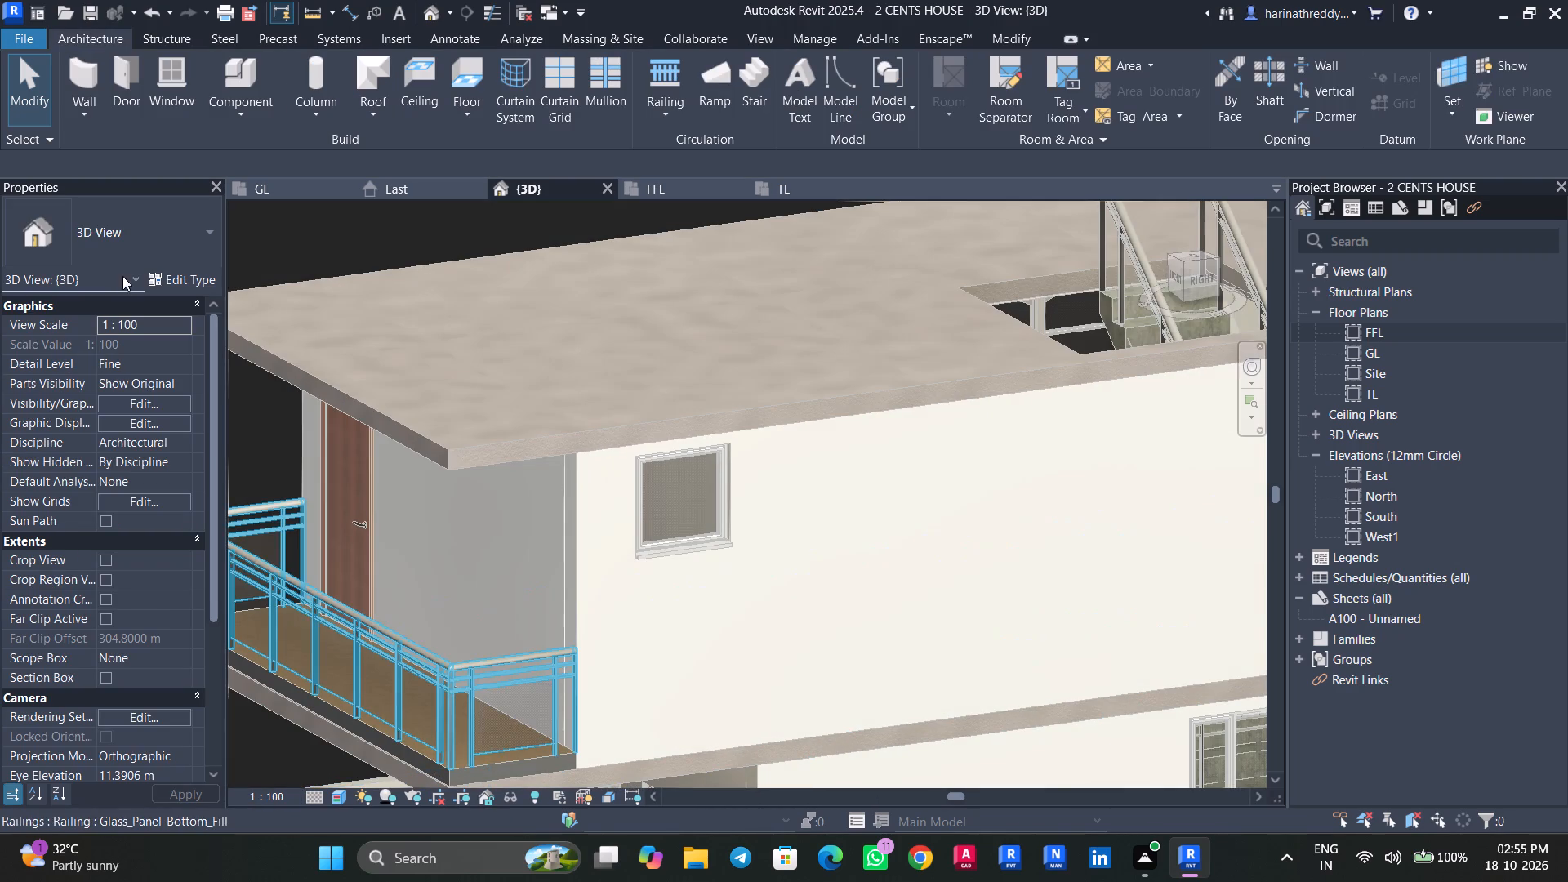
scroll(559, 527, down, 5)
shift+middle_drag(551, 527, 457, 510)
middle_drag(586, 595, 27, 604)
scroll(612, 570, down, 3)
click(350, 530)
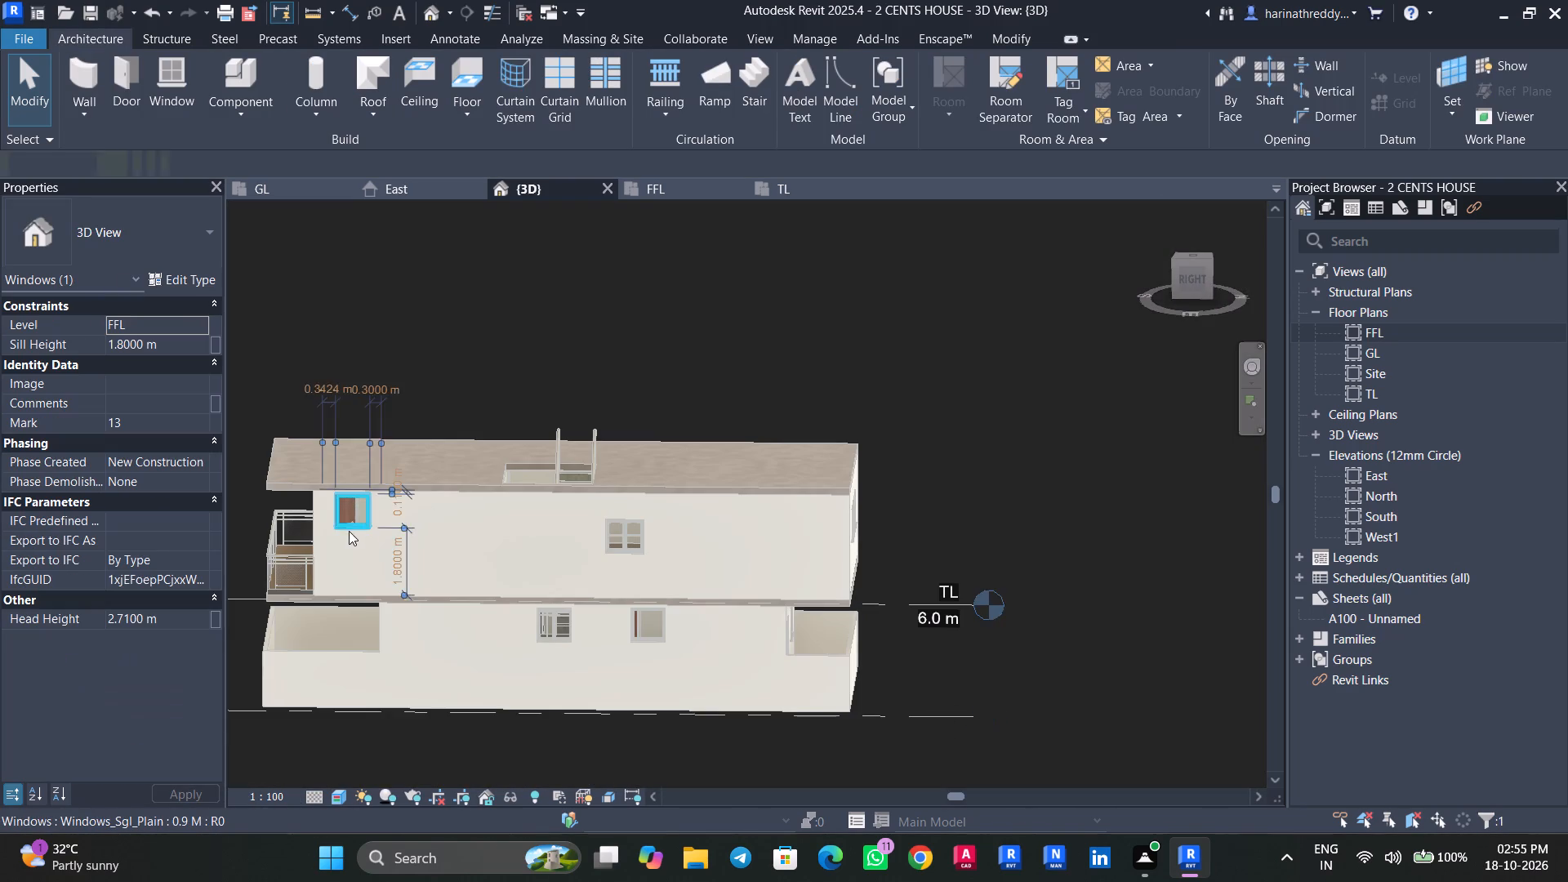
scroll(349, 531, up, 5)
shift+middle_drag(356, 532, 430, 470)
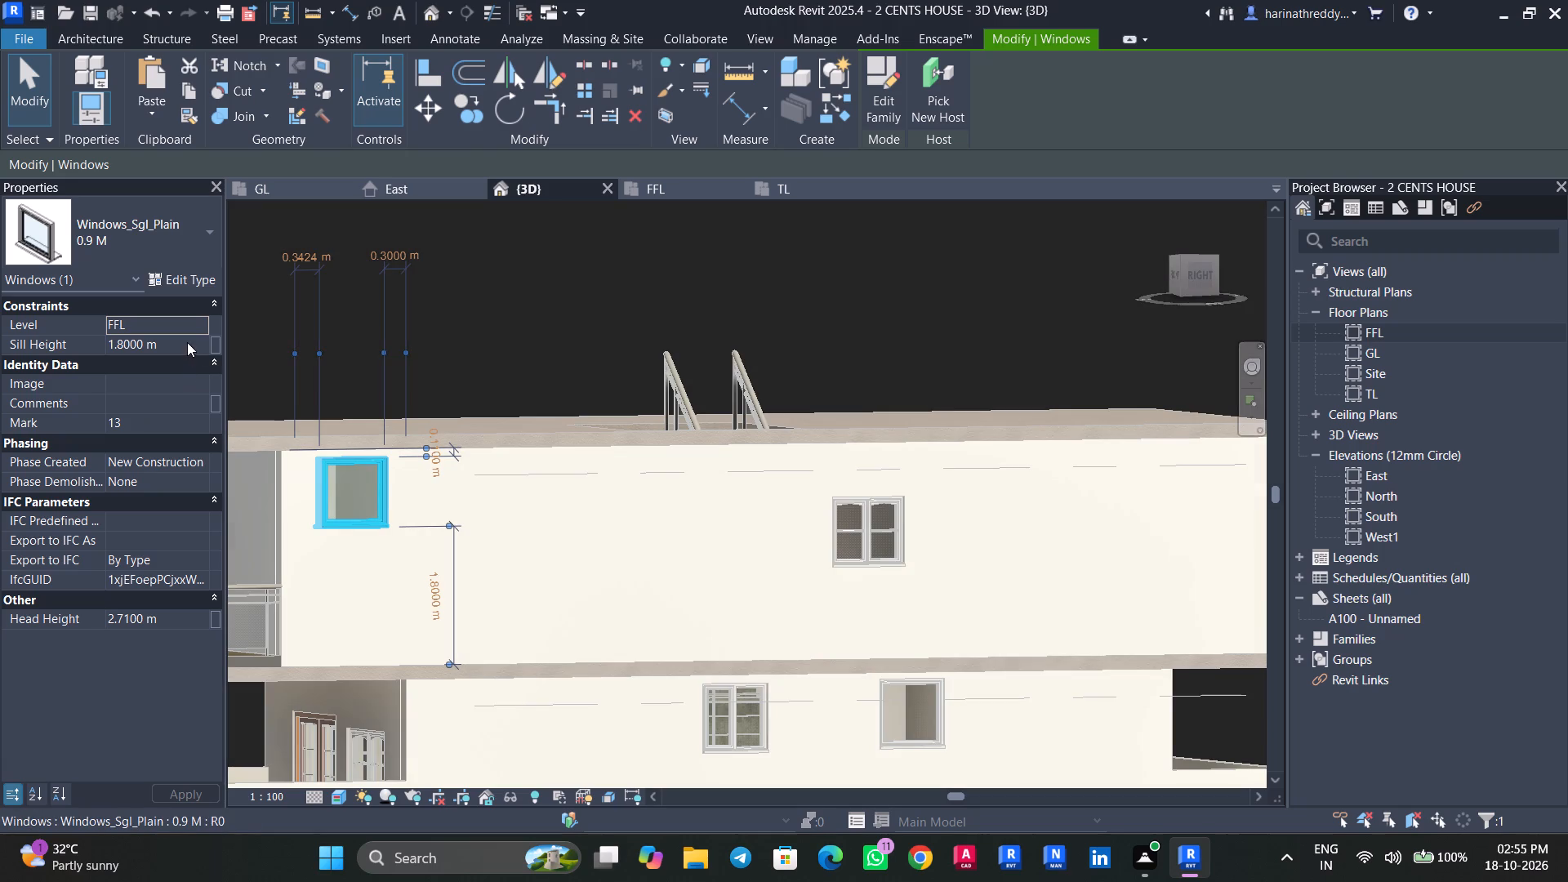
click(187, 342)
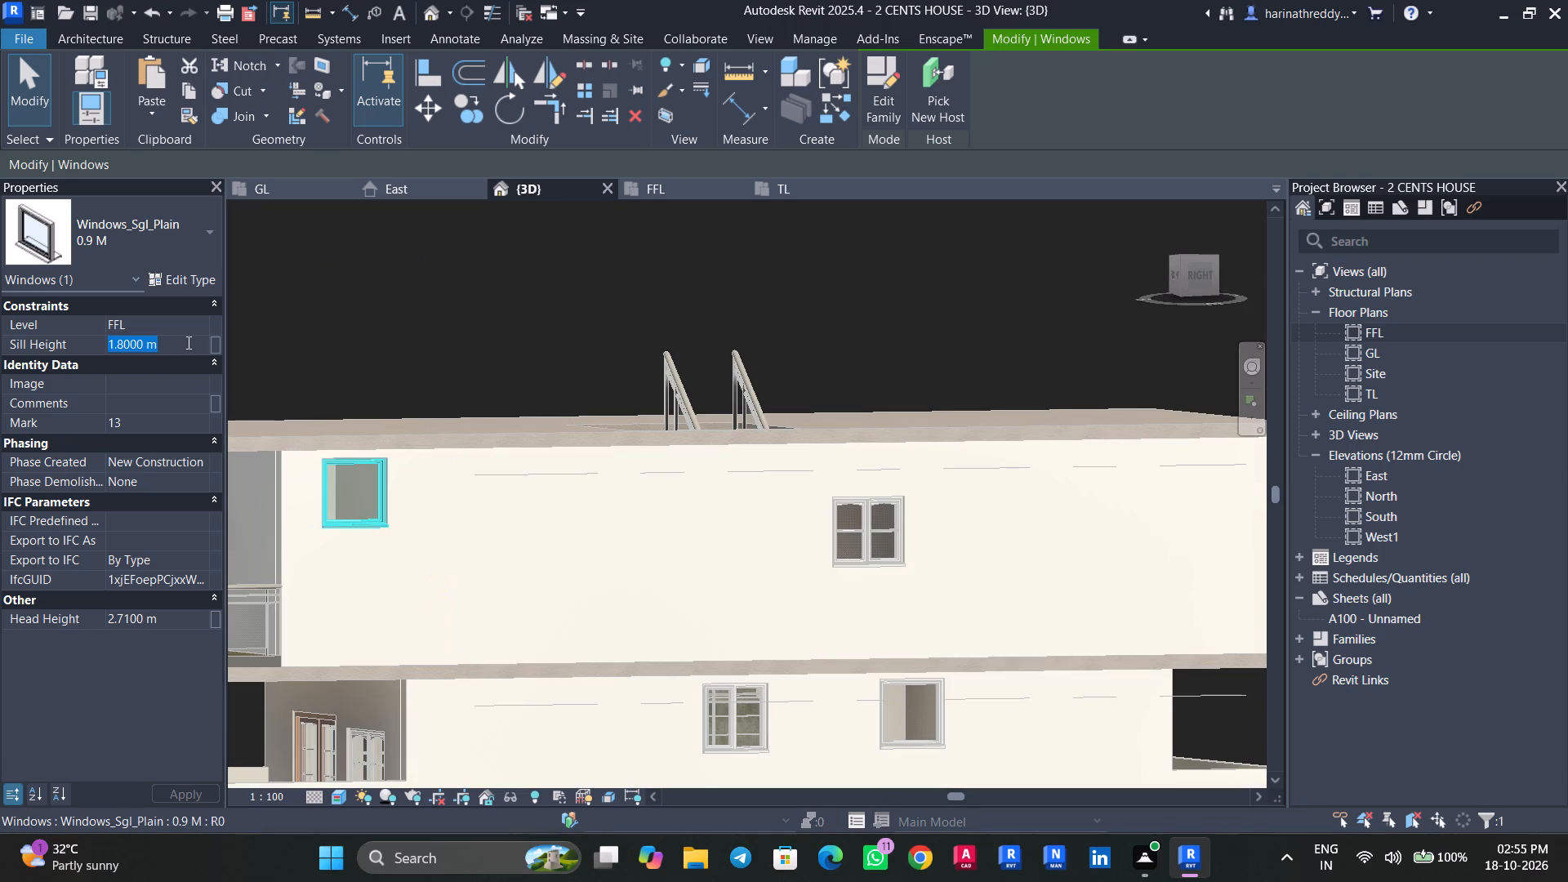
text(1.5)
key(Return)
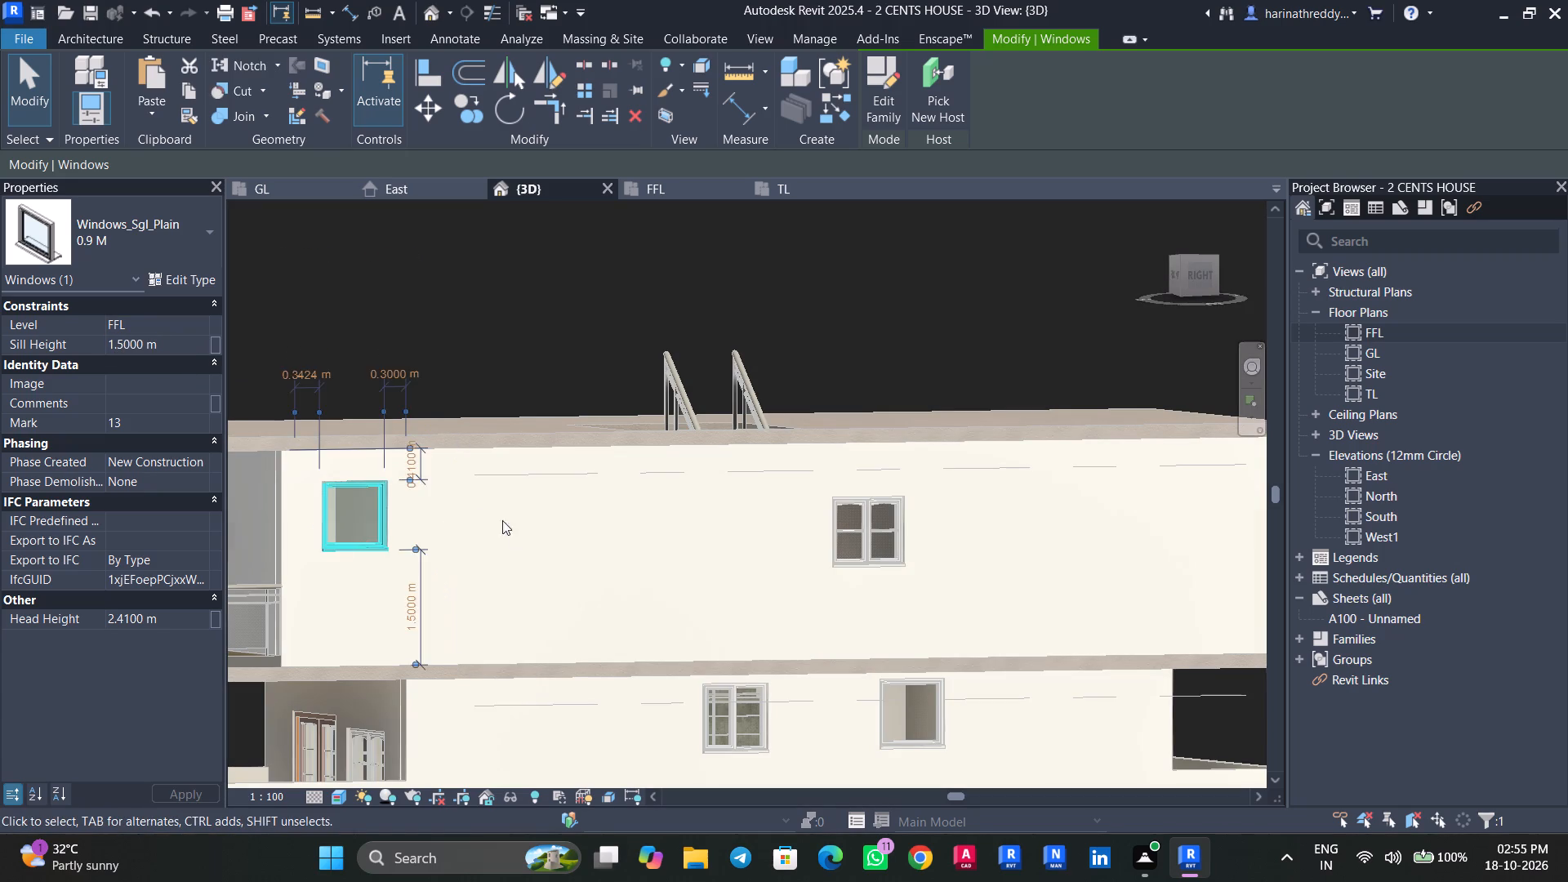
key(Escape)
Inspect the remaining upper-storey windows on the right-side and back facades, checking the placement of the wide swept-head window.
shift+middle_drag(617, 577, 483, 632)
middle_drag(679, 640, 612, 613)
scroll(611, 606, down, 4)
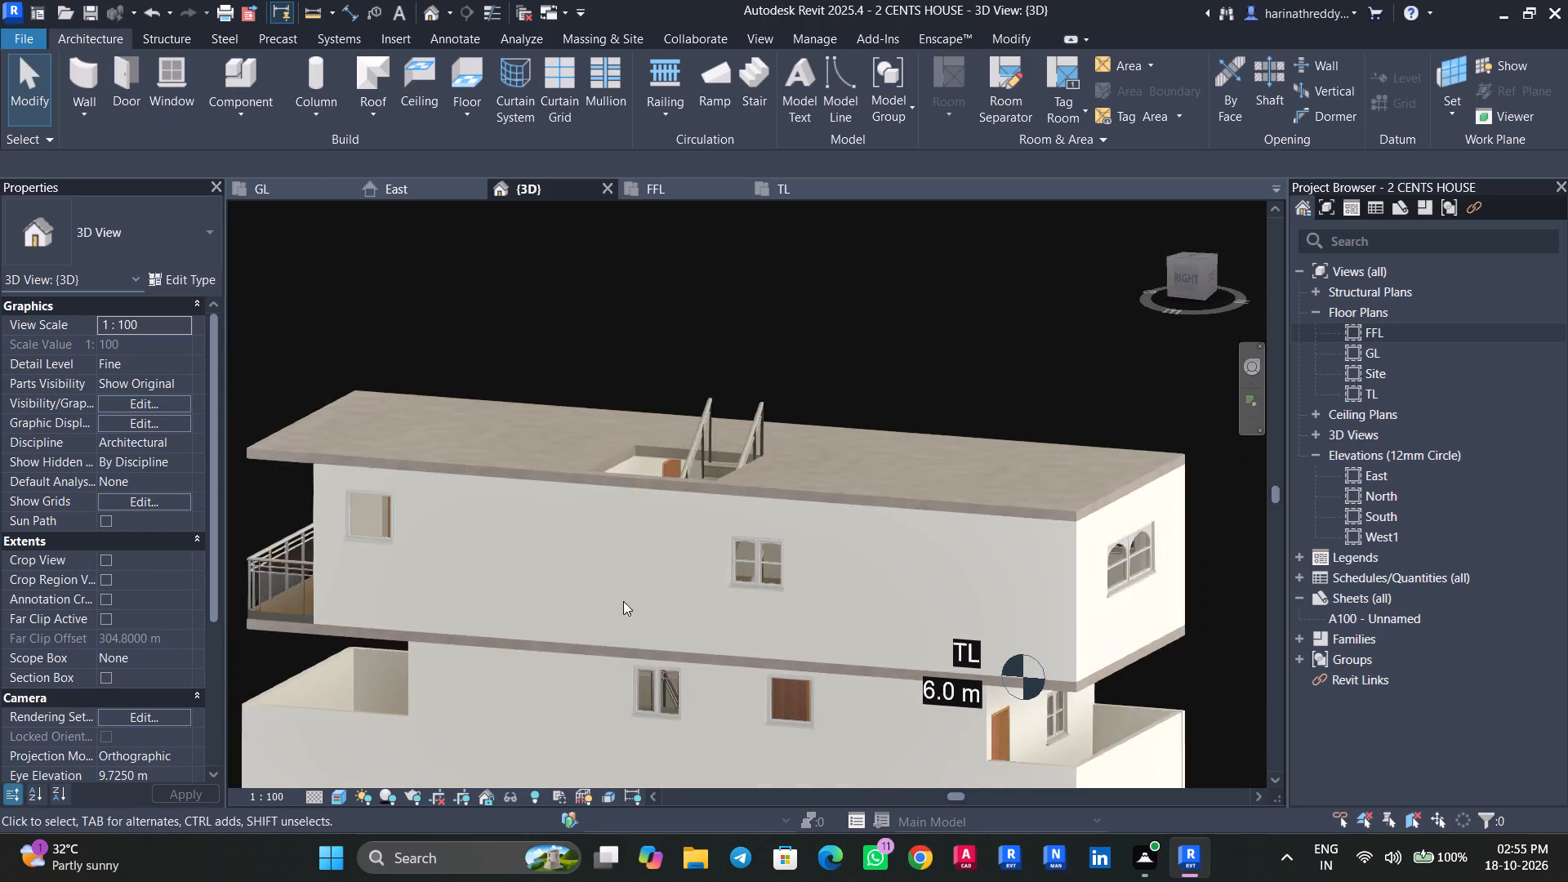
click(723, 563)
shift+middle_drag(760, 653, 608, 634)
key(Escape)
click(910, 599)
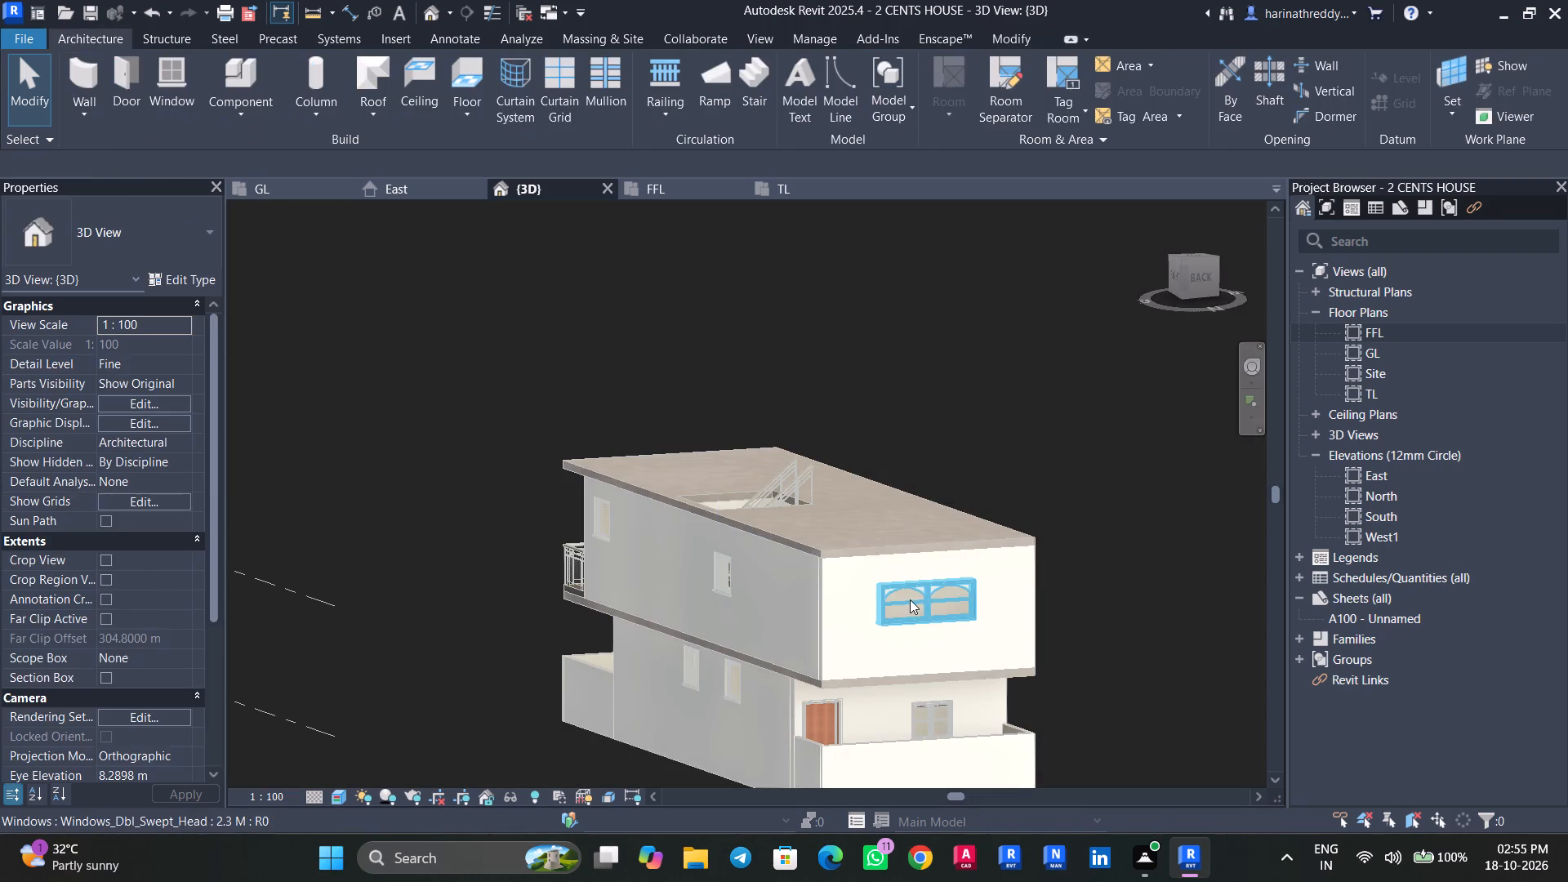
shift+middle_drag(906, 655, 784, 653)
middle_drag(828, 670, 617, 637)
scroll(653, 644, up, 3)
shift+middle_drag(655, 646, 596, 657)
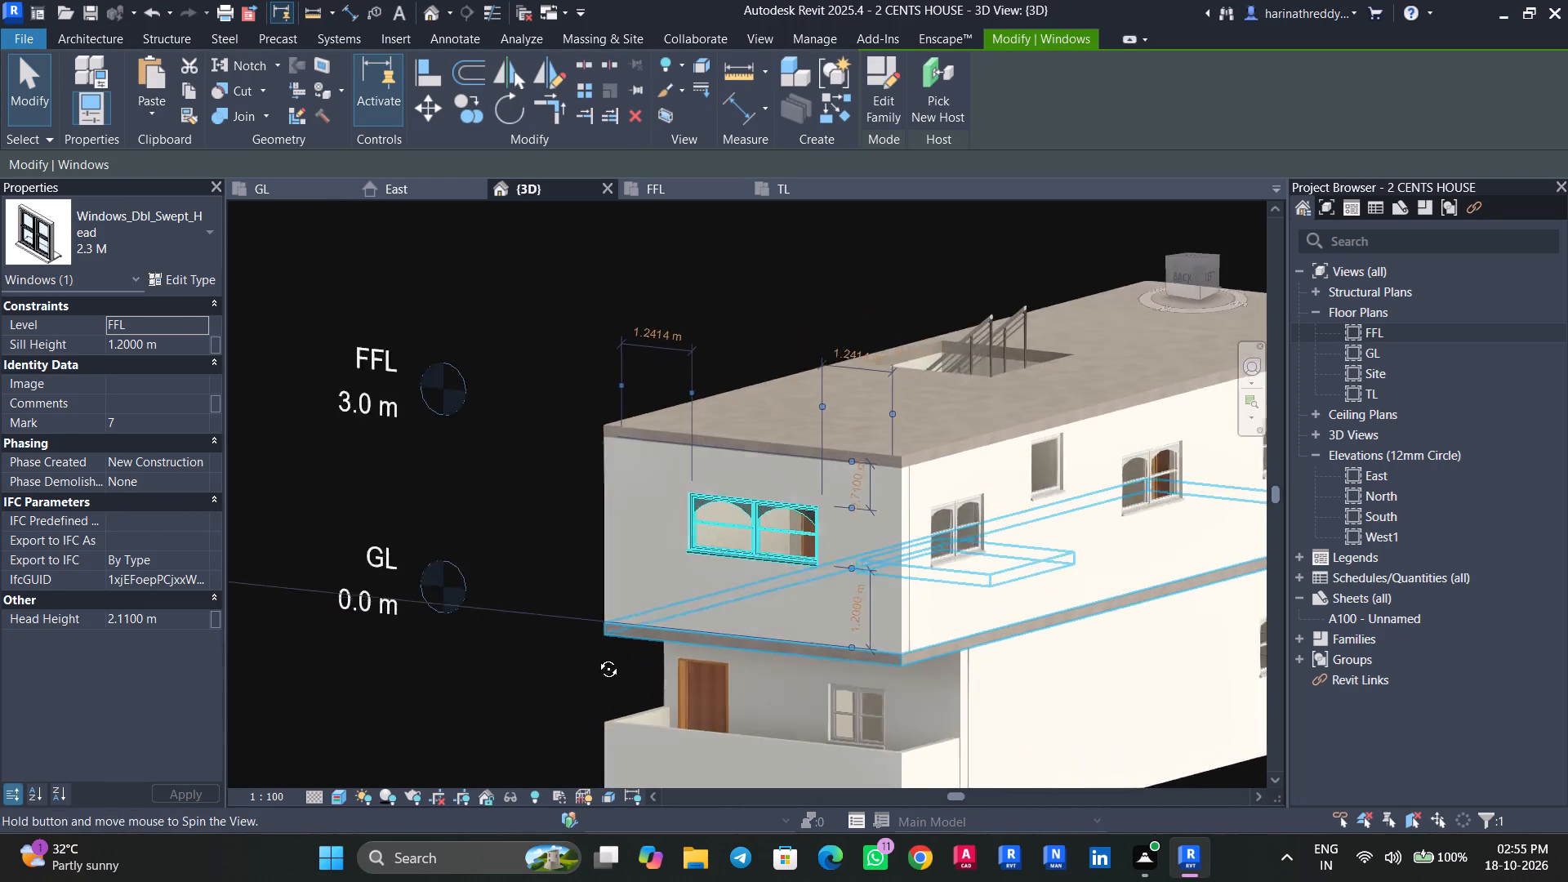
shift+middle_drag(596, 657, 561, 675)
key(Escape)
scroll(750, 629, up, 4)
shift+middle_drag(751, 629, 731, 695)
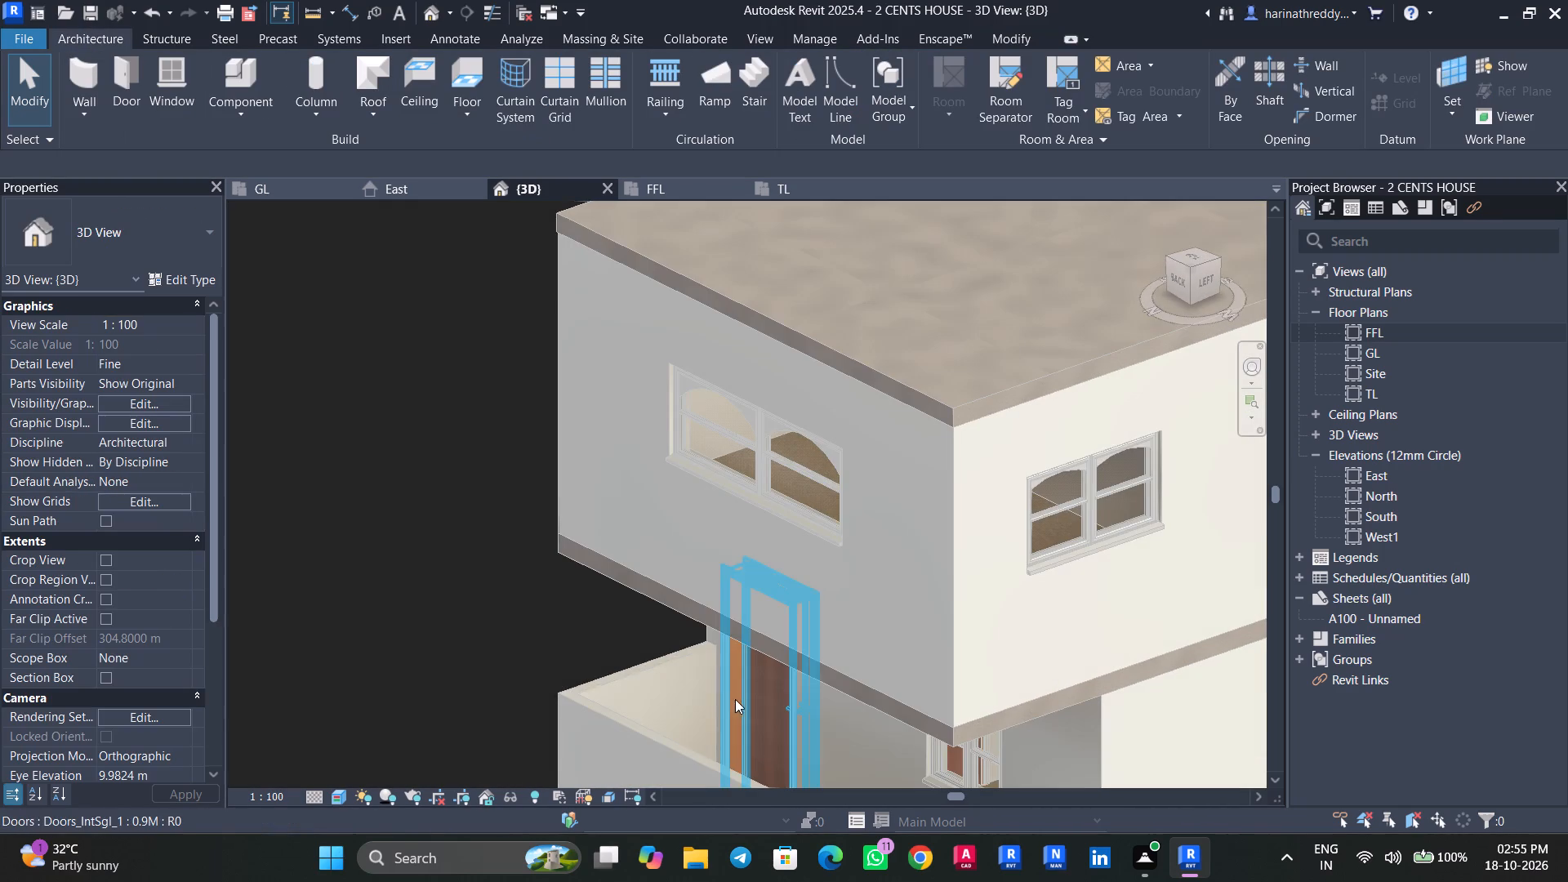
Set the sill height of the small plain 0.9 M upper-storey window on the left-side facade to 1.5 m.
middle_drag(714, 667, 582, 687)
scroll(626, 617, down, 4)
middle_drag(627, 617, 612, 602)
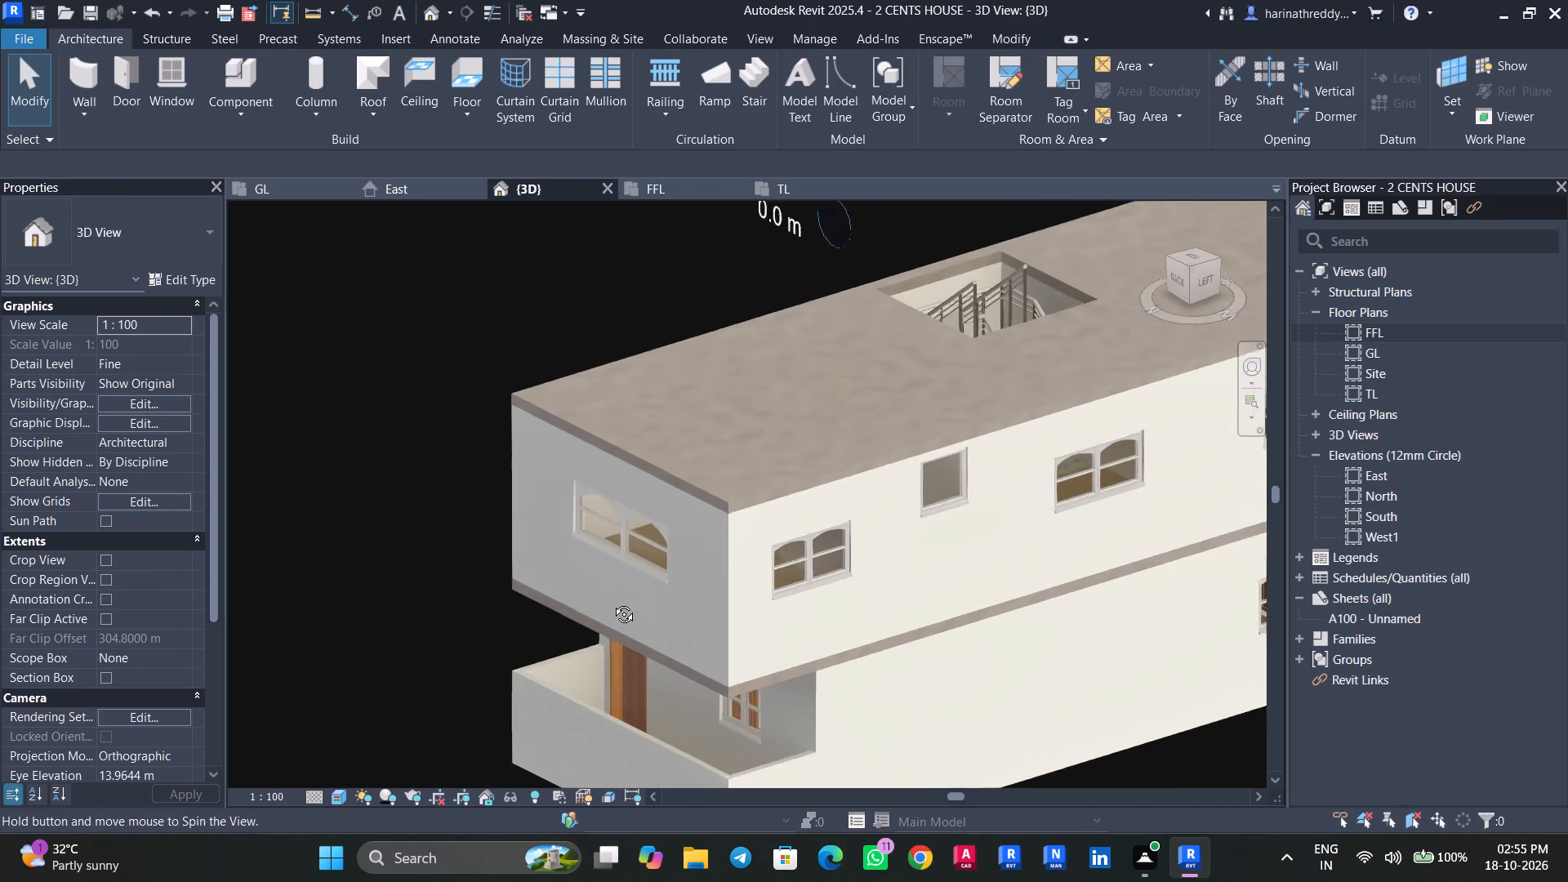
middle_drag(612, 602, 599, 595)
middle_drag(676, 644, 509, 615)
click(751, 501)
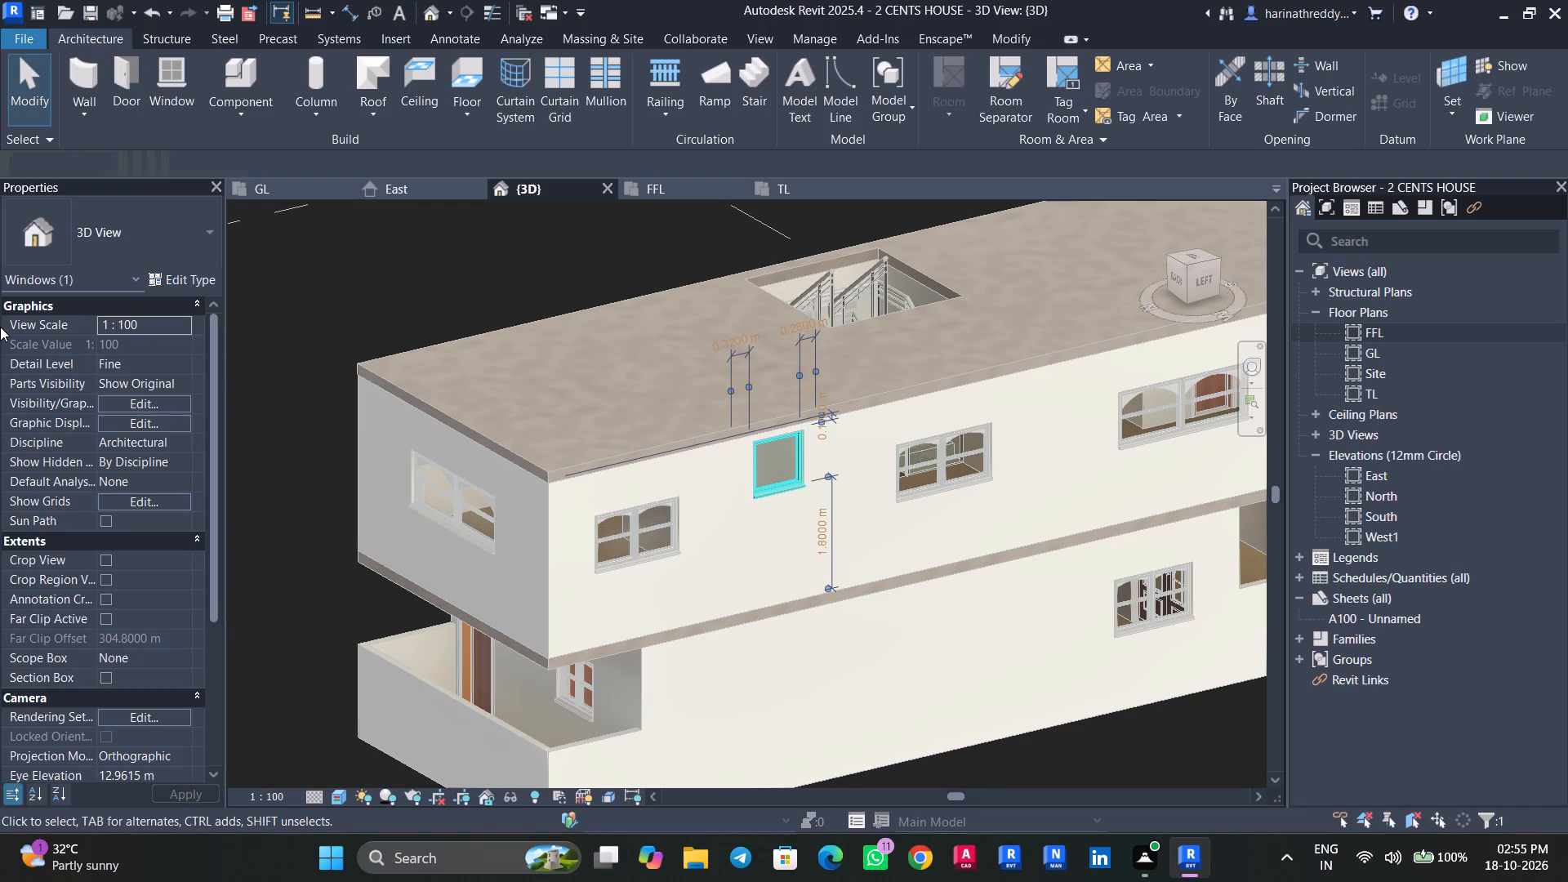
click(173, 344)
text(1.)
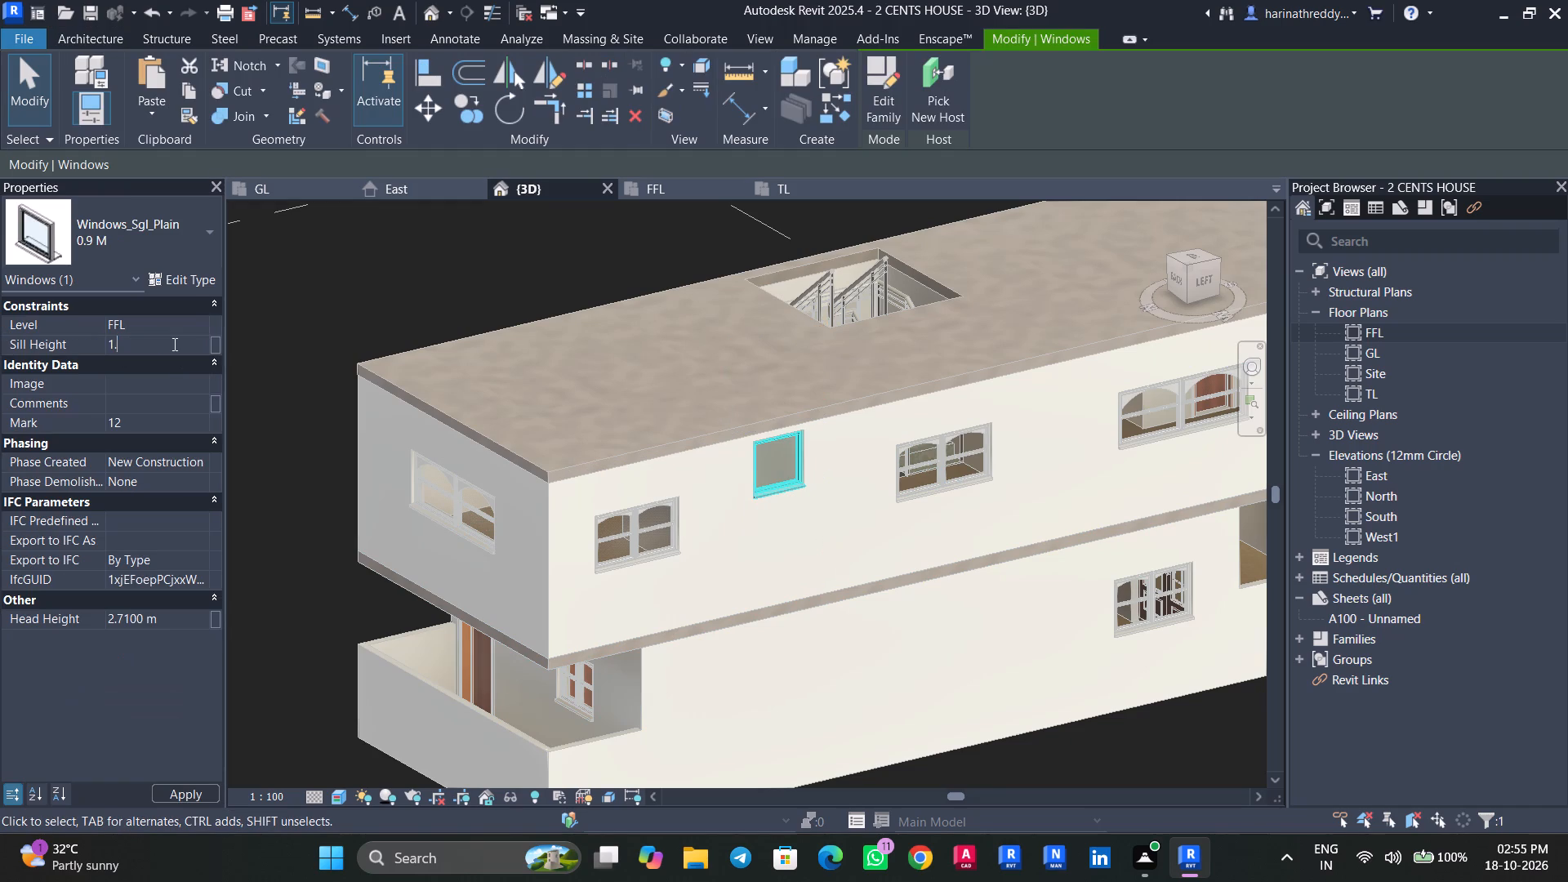
key(5)
key(Return)
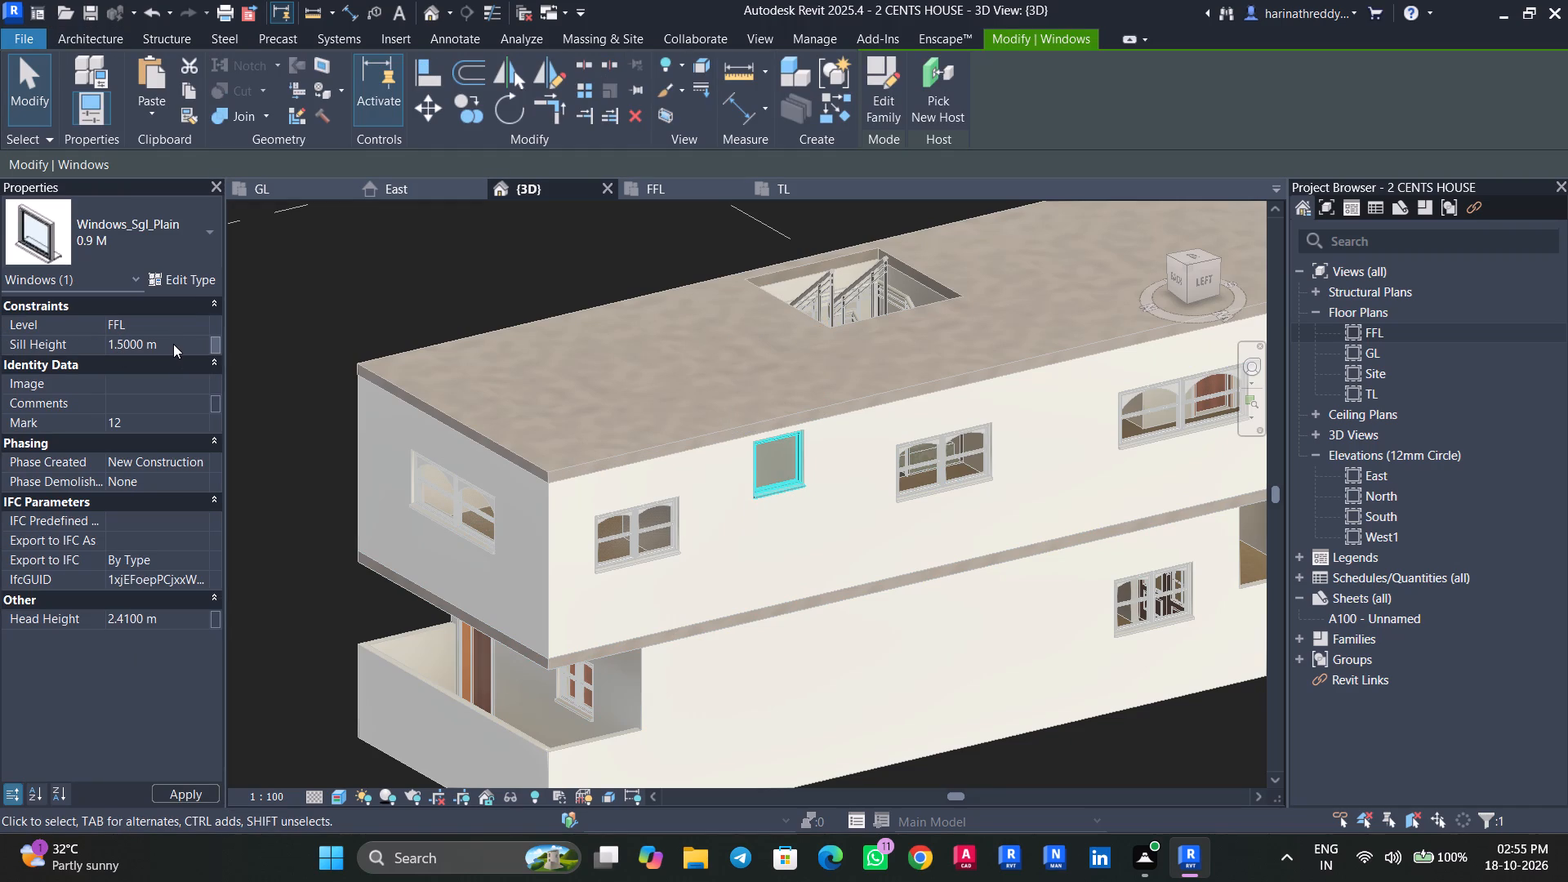
key(Escape)
key(Escape)
Examine the left-side facade windows, the balcony corner and the overall house massing from several angles.
middle_drag(758, 678, 610, 629)
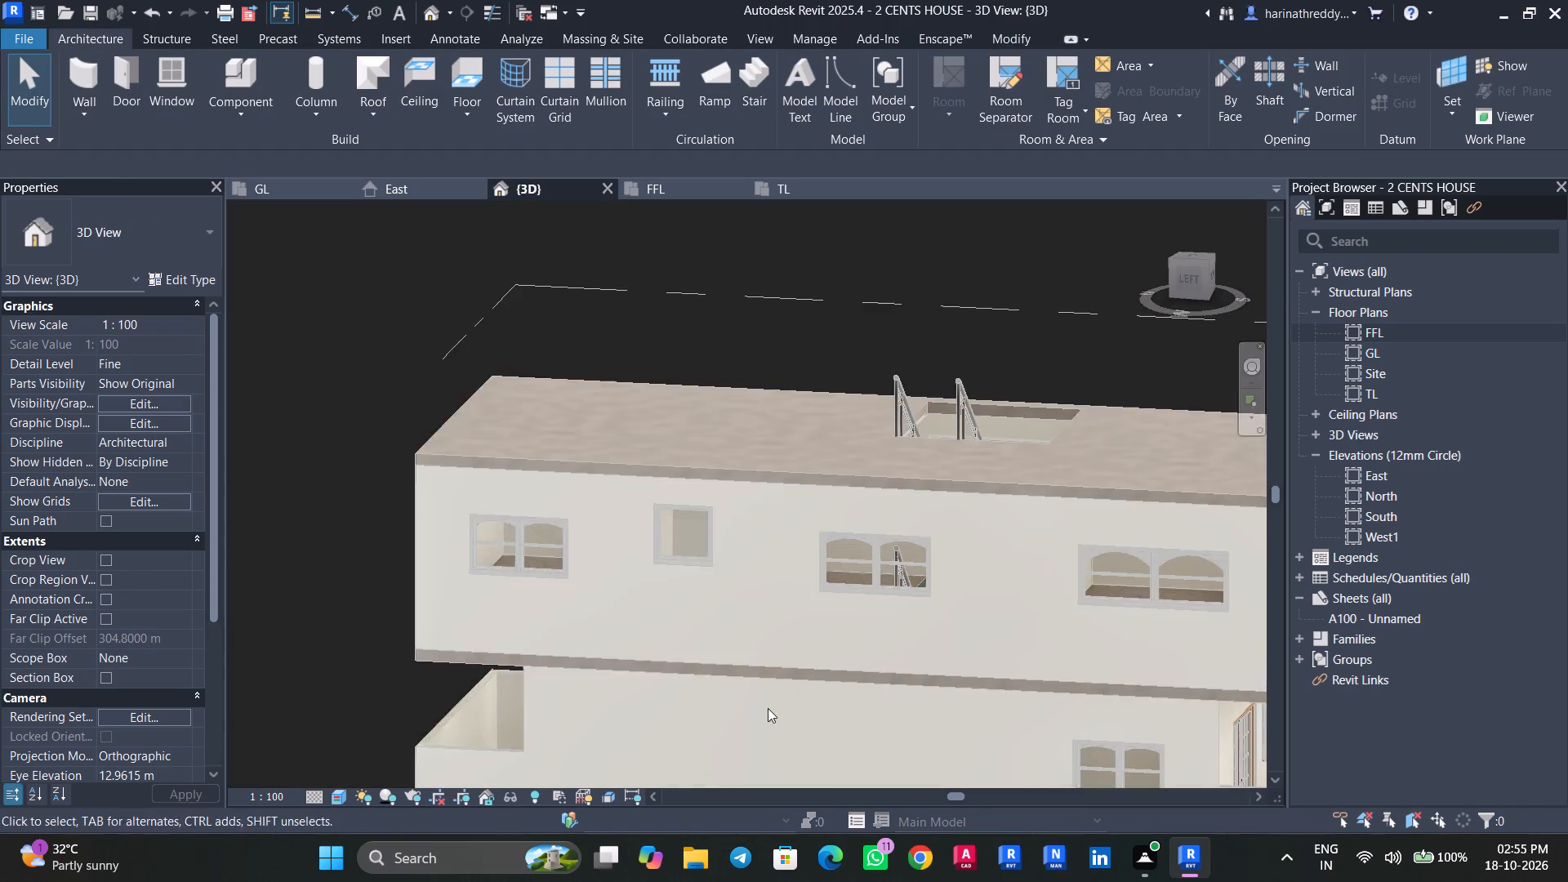
middle_drag(766, 709, 327, 680)
scroll(484, 644, down, 3)
shift+middle_drag(471, 641, 396, 639)
scroll(497, 611, up, 13)
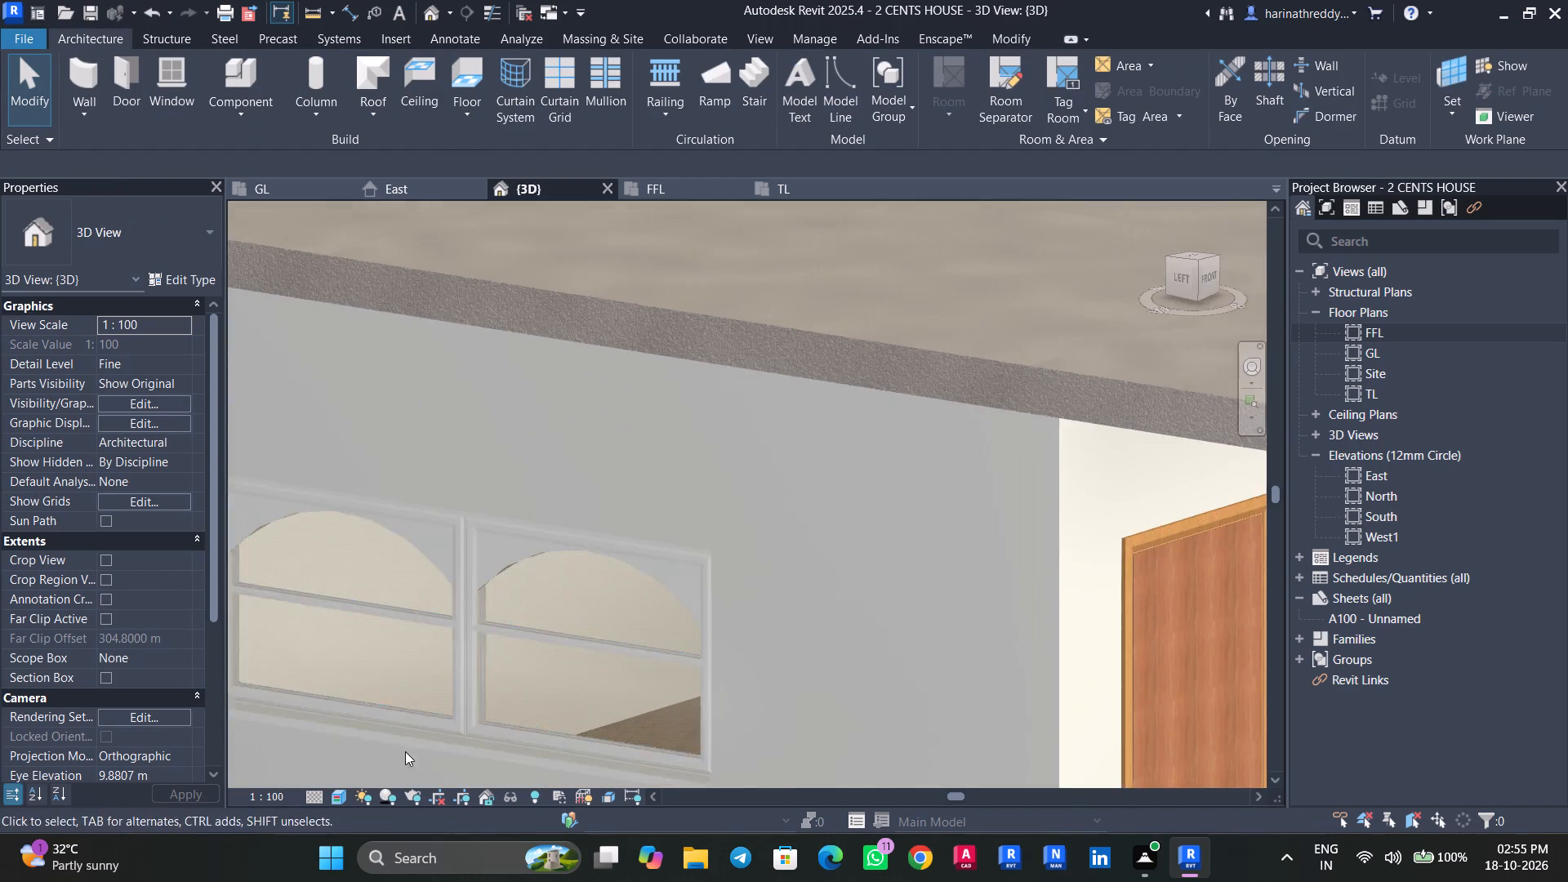
scroll(496, 710, up, 4)
scroll(496, 706, down, 10)
scroll(496, 694, up, 1)
shift+middle_drag(475, 693, 434, 684)
middle_drag(444, 679, 577, 550)
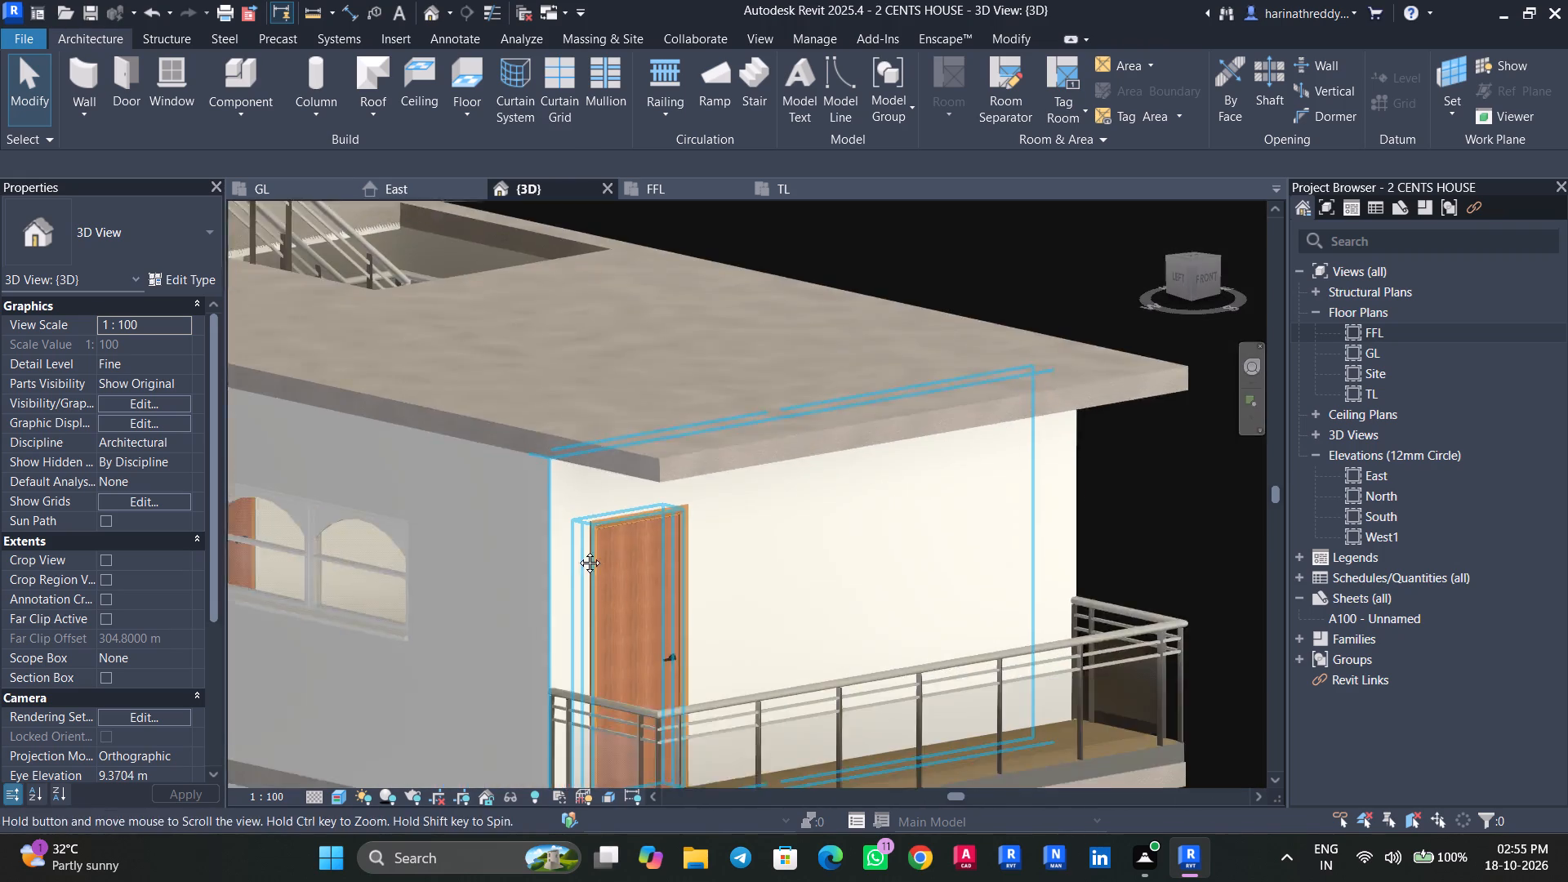
middle_drag(577, 550, 582, 548)
scroll(584, 548, down, 7)
shift+middle_drag(584, 550, 592, 595)
scroll(599, 622, down, 9)
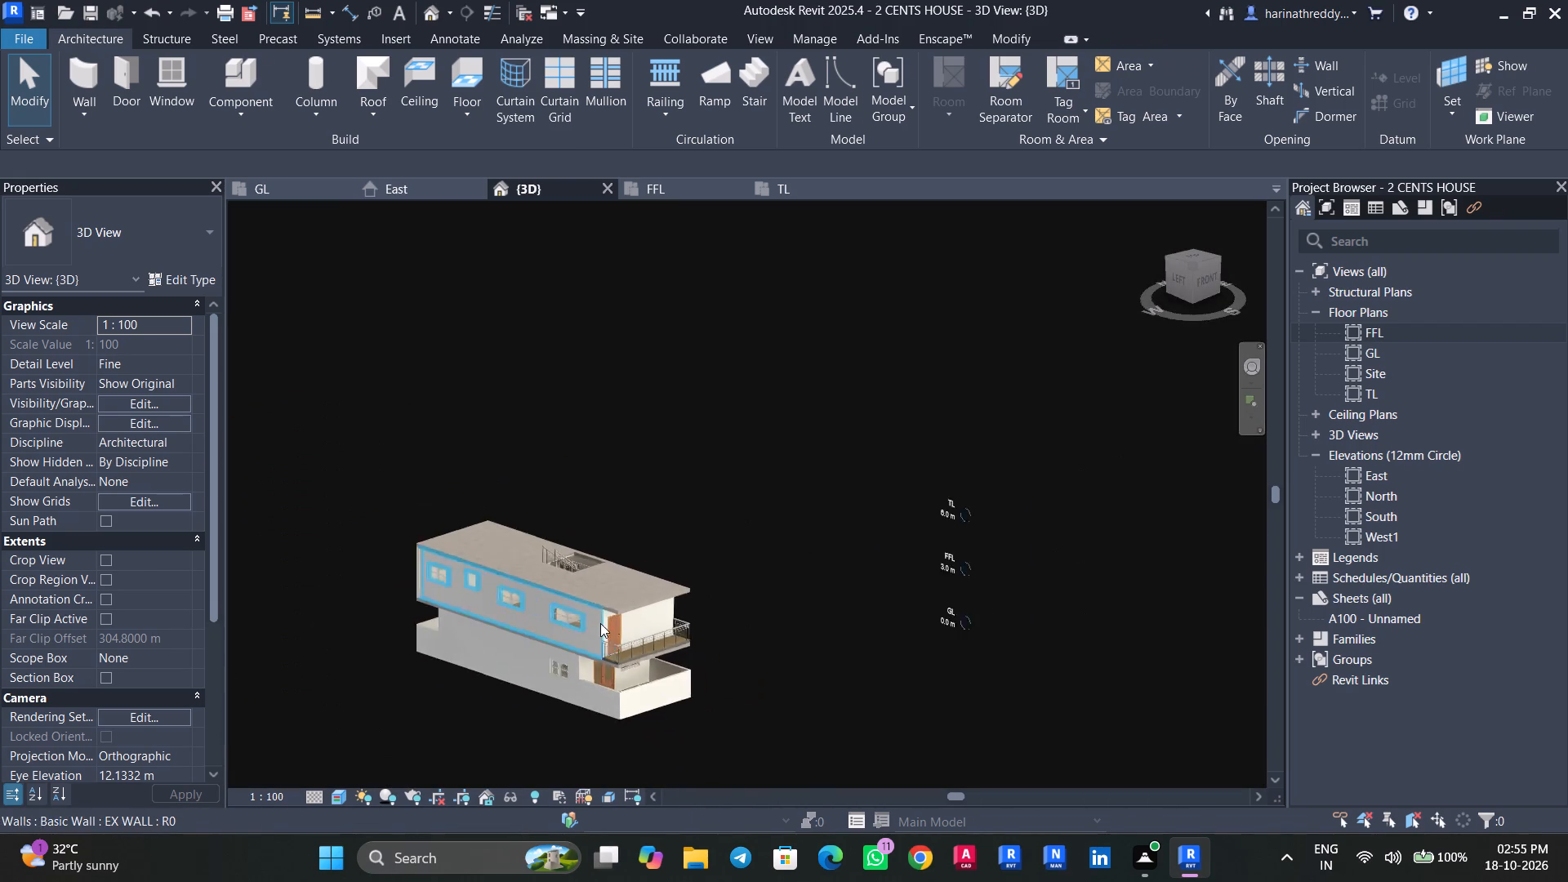
shift+scroll(637, 698, up, 1)
shift+scroll(637, 698, down, 1)
shift+scroll(637, 698, up, 5)
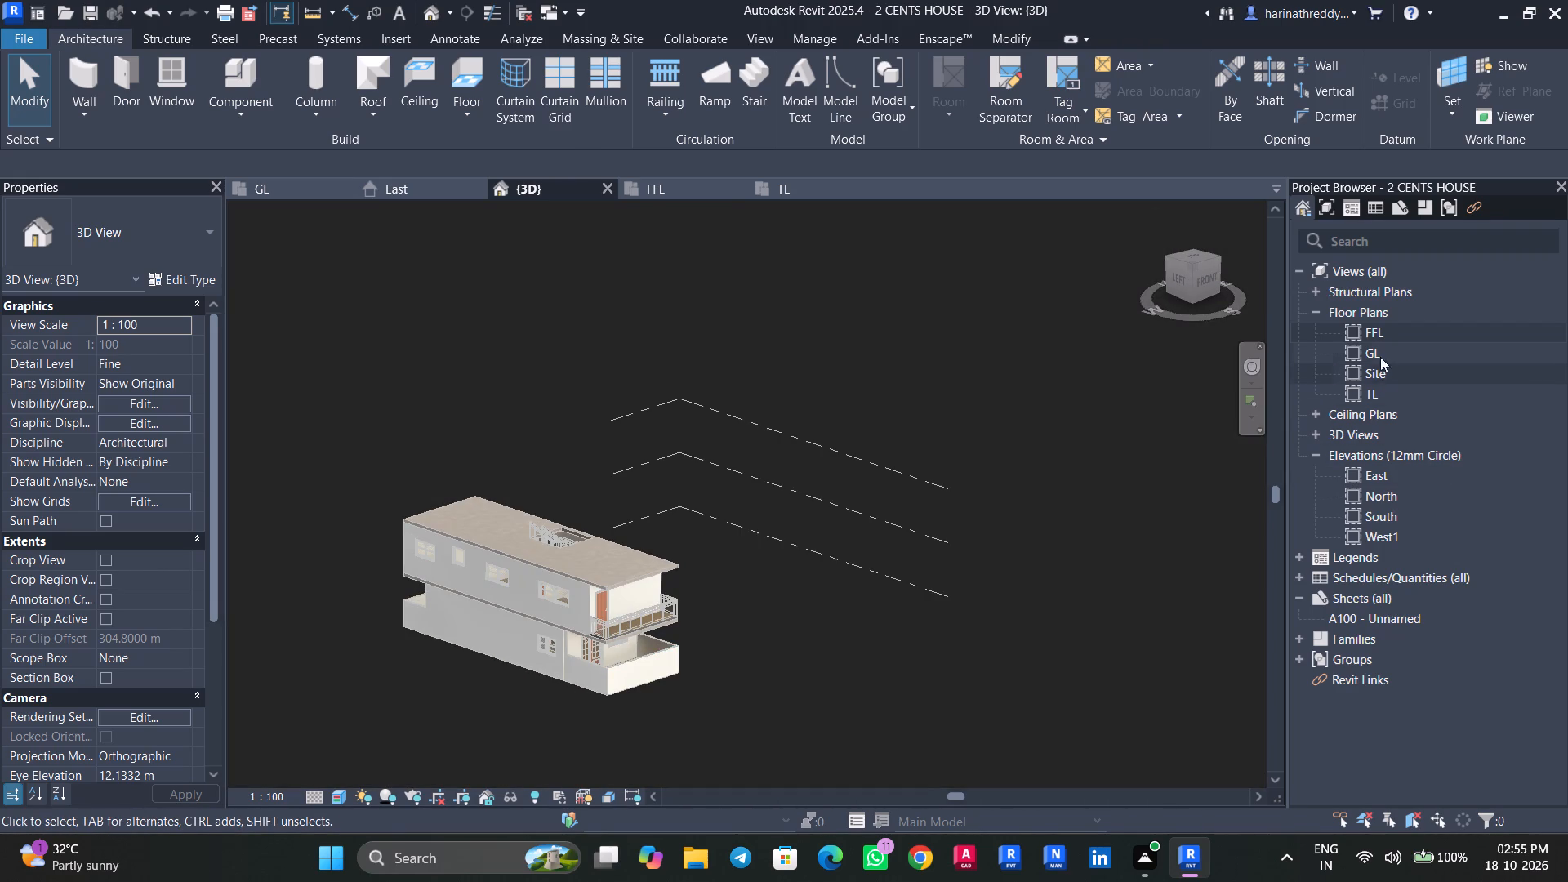
Examine the staircase and roof-slab stairwell opening in the TL floor plan and in 3D.
double_click(1386, 323)
double_click(1377, 399)
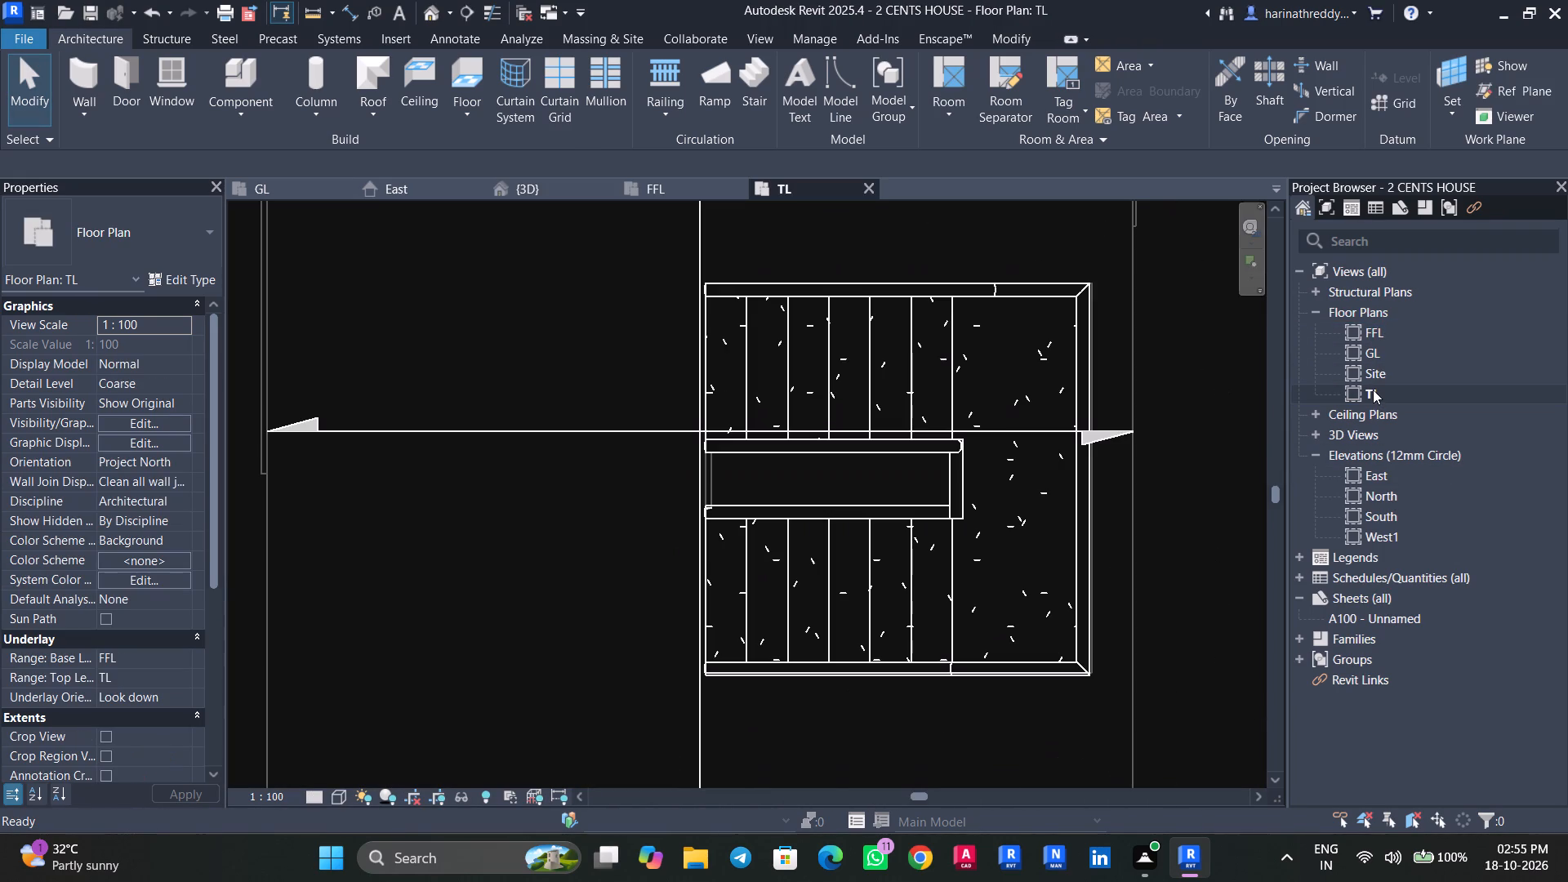
scroll(894, 547, down, 7)
scroll(920, 637, down, 8)
middle_drag(920, 637, 851, 562)
scroll(849, 593, up, 4)
middle_drag(840, 583, 697, 657)
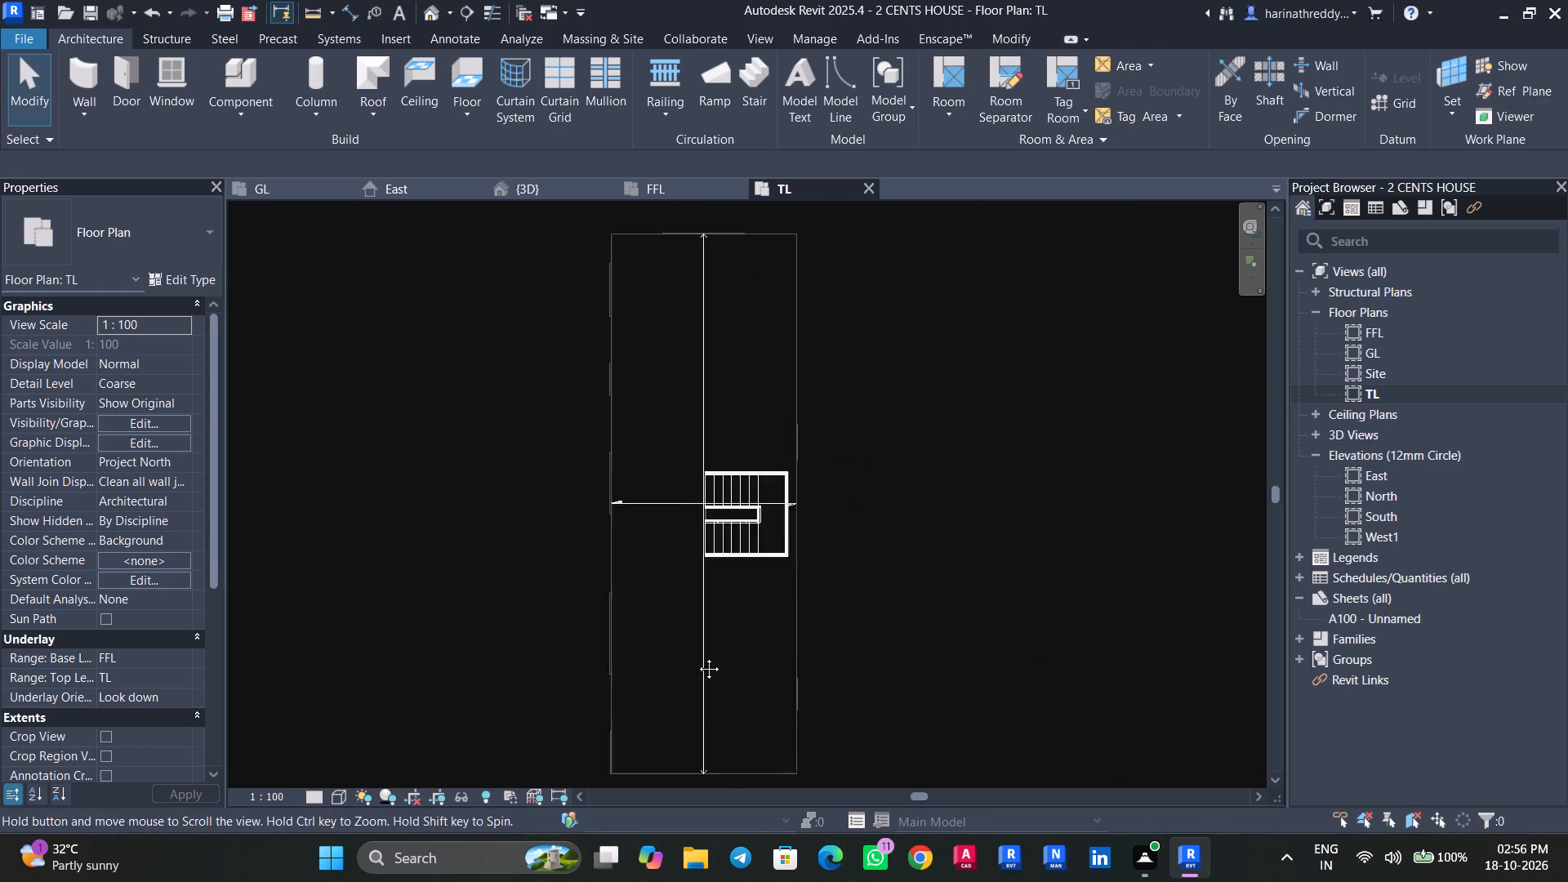
middle_drag(697, 657, 687, 661)
scroll(688, 639, up, 4)
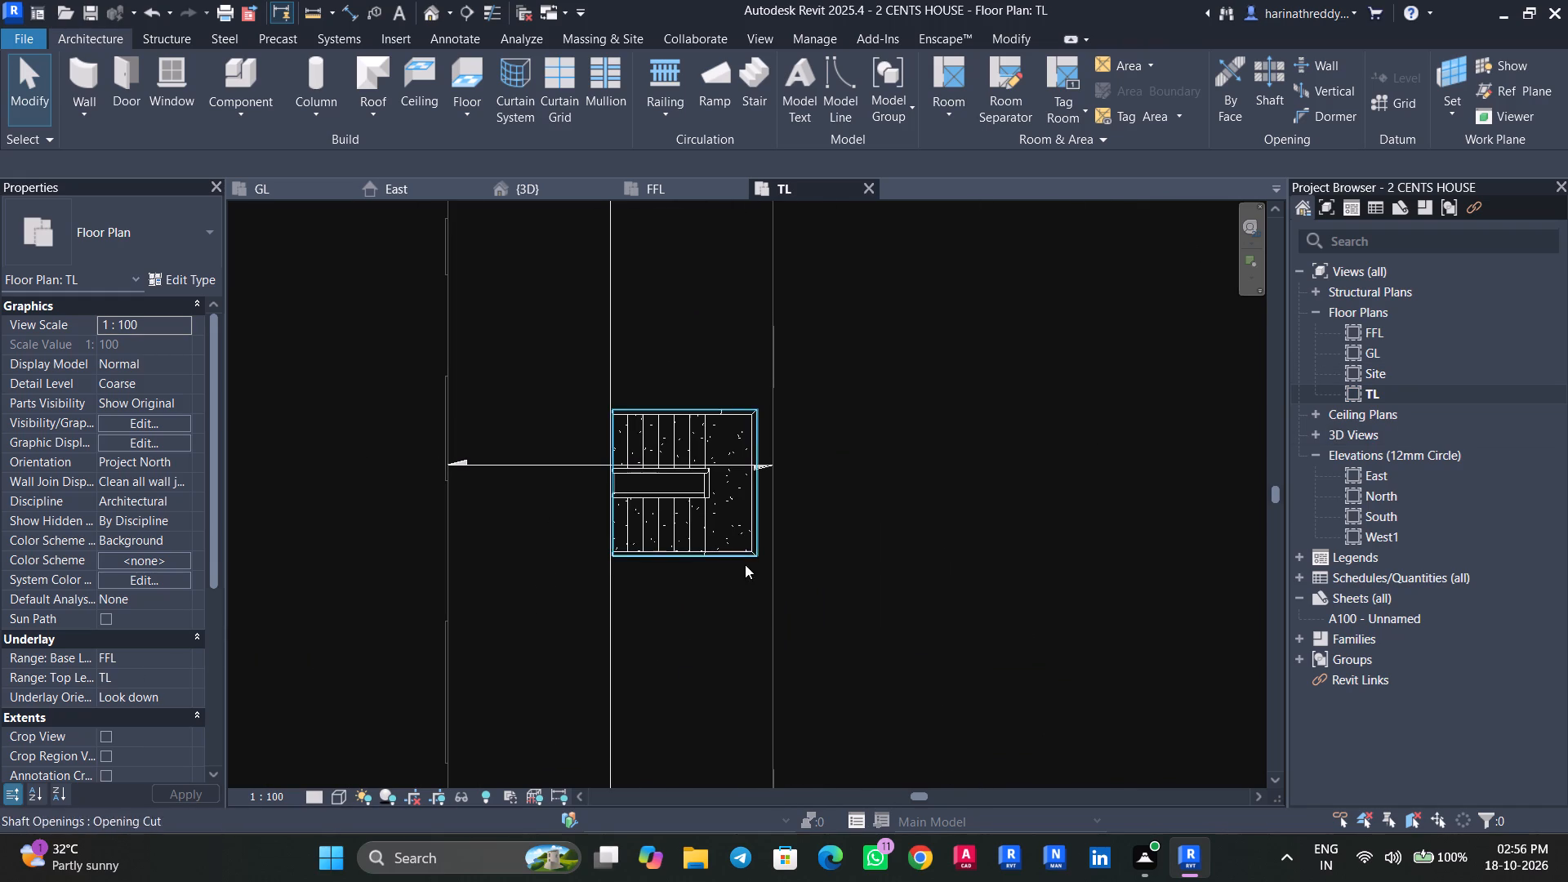
click(528, 193)
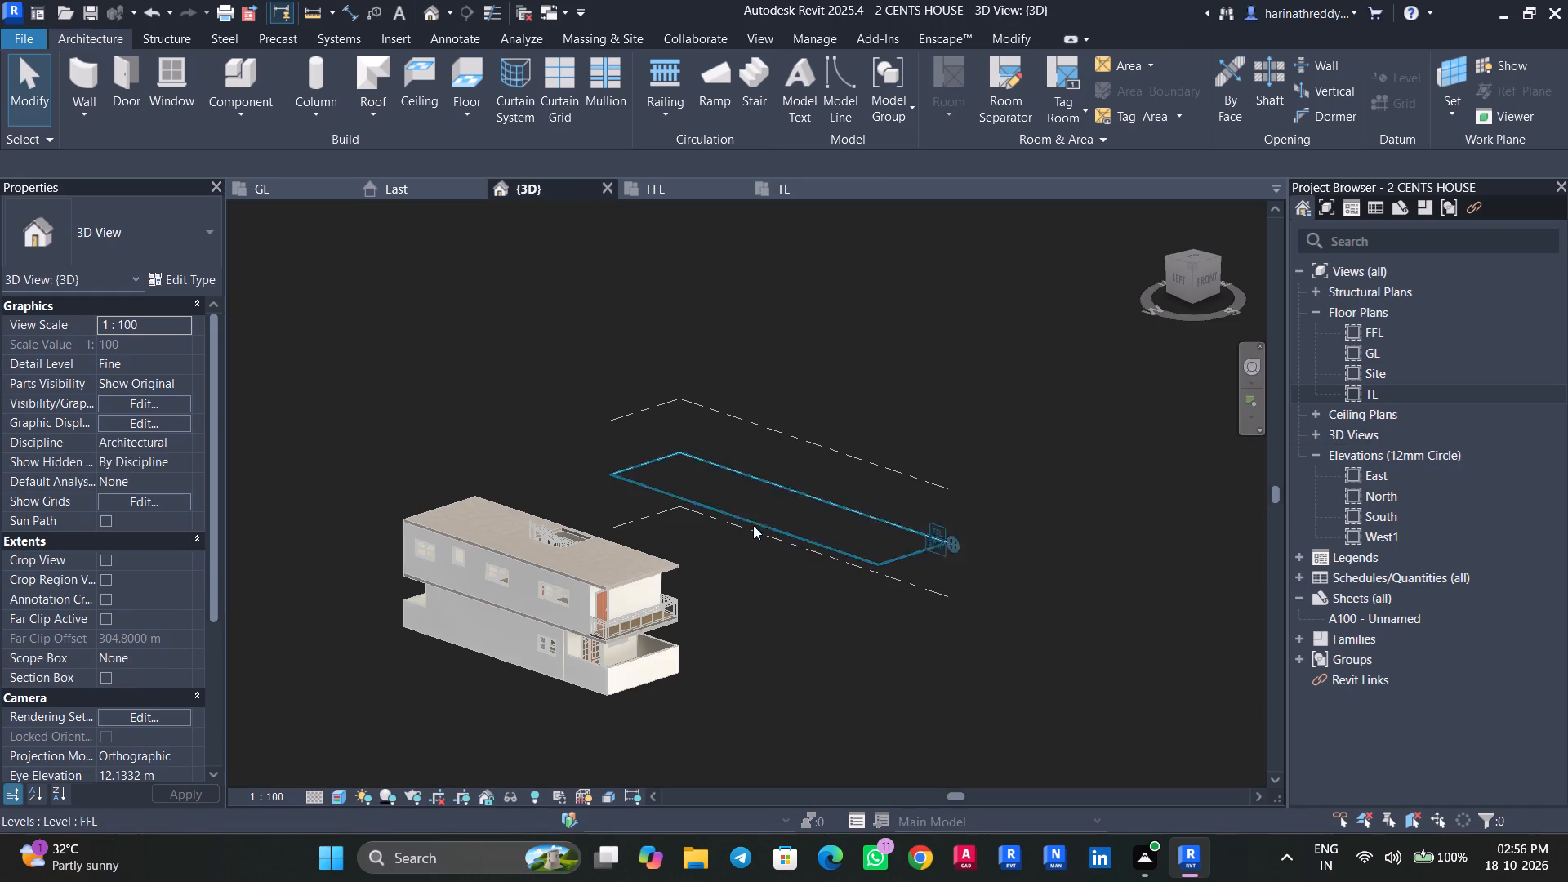
shift+middle_drag(749, 534, 692, 683)
scroll(531, 567, up, 15)
middle_drag(581, 617, 648, 501)
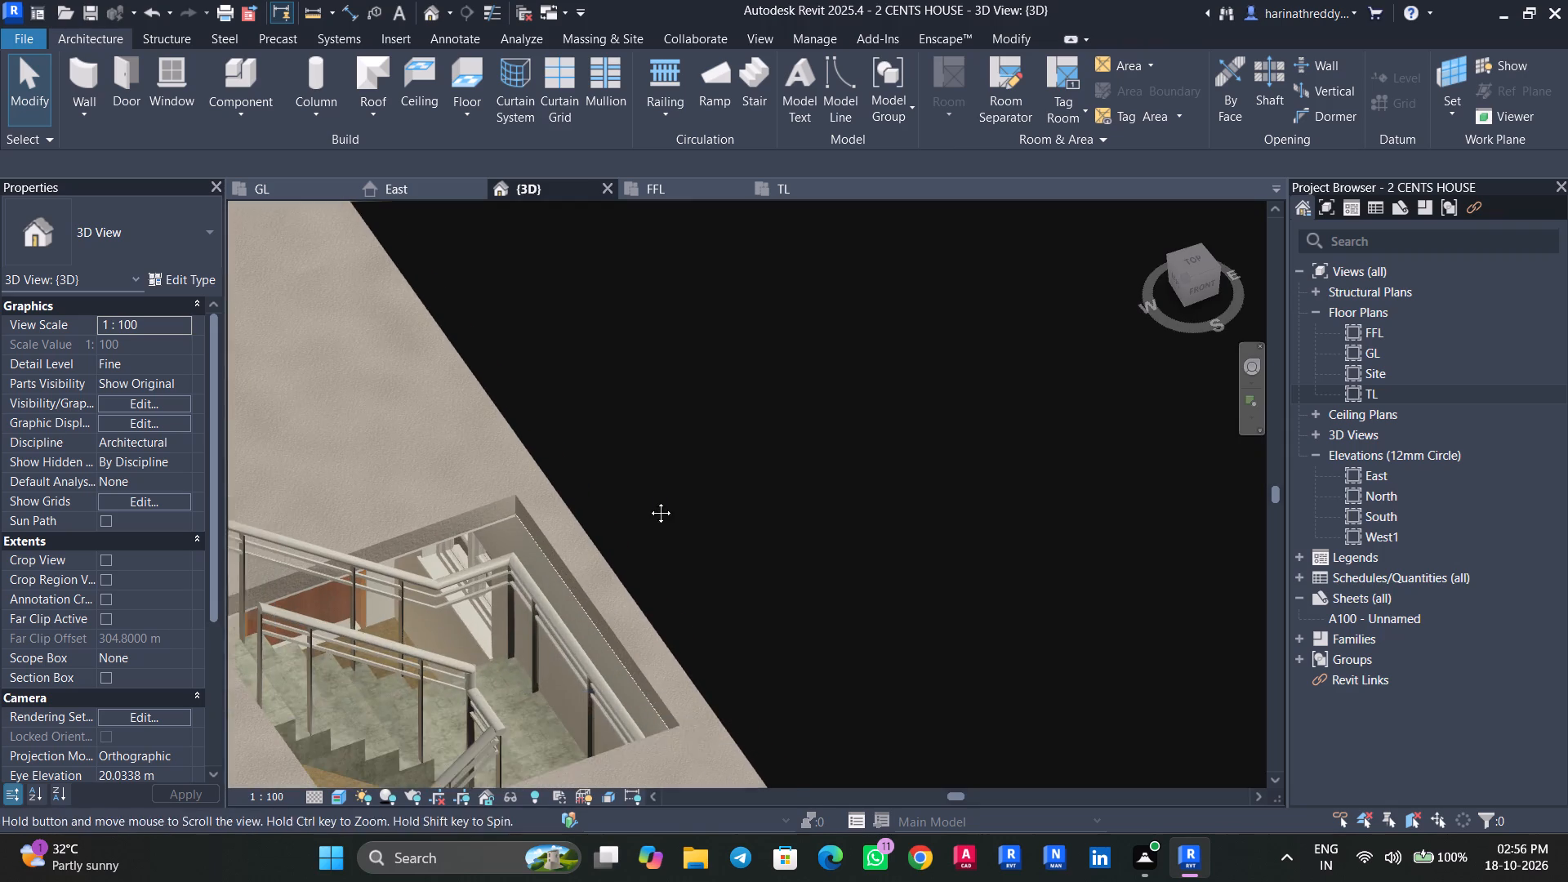
middle_drag(648, 501, 653, 497)
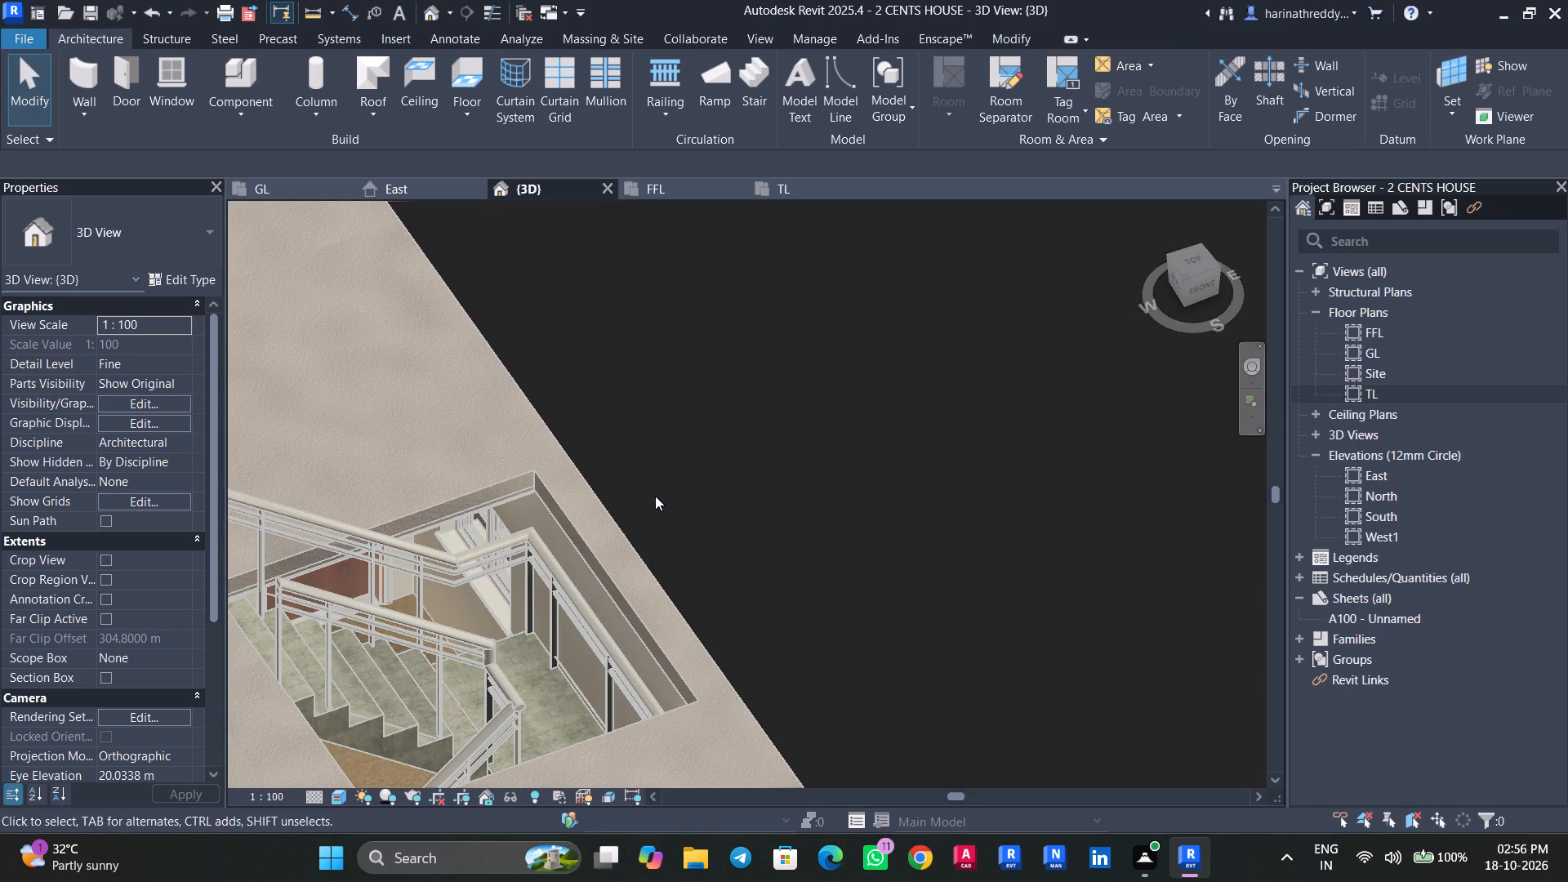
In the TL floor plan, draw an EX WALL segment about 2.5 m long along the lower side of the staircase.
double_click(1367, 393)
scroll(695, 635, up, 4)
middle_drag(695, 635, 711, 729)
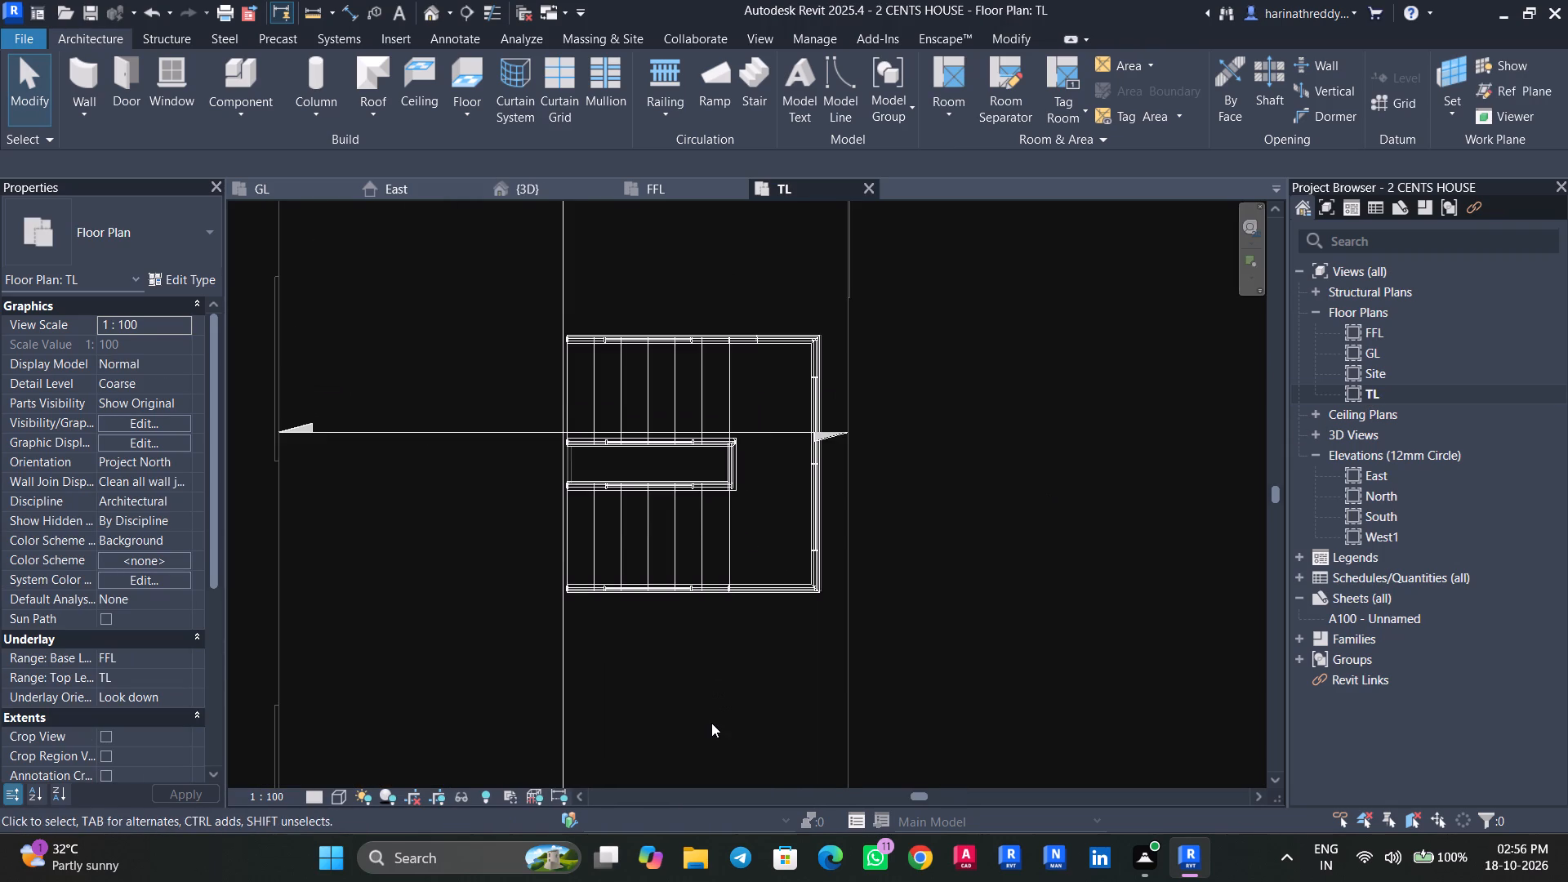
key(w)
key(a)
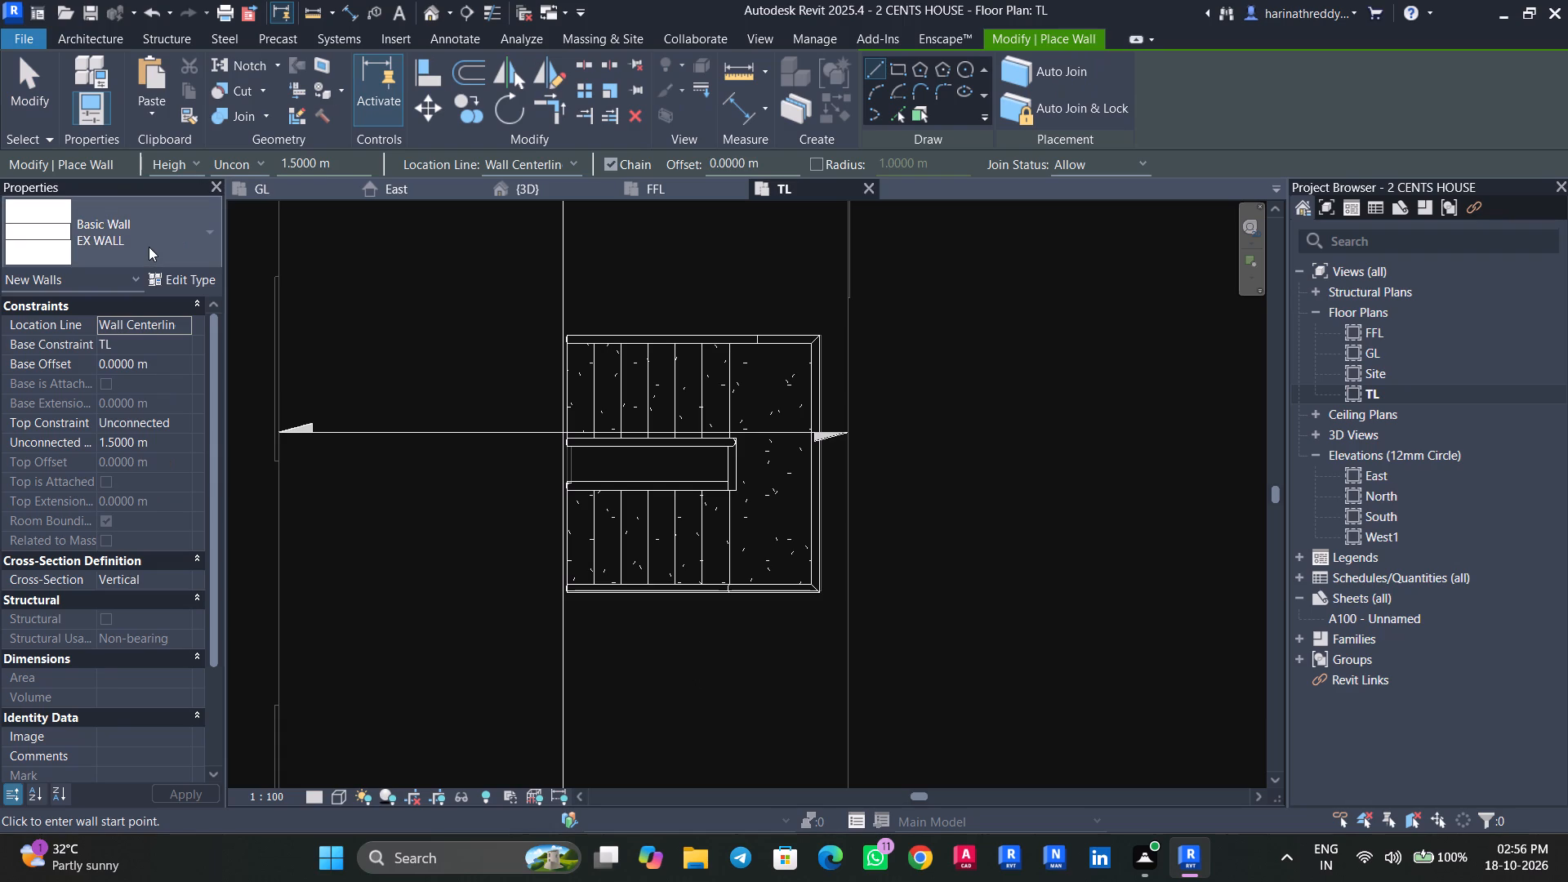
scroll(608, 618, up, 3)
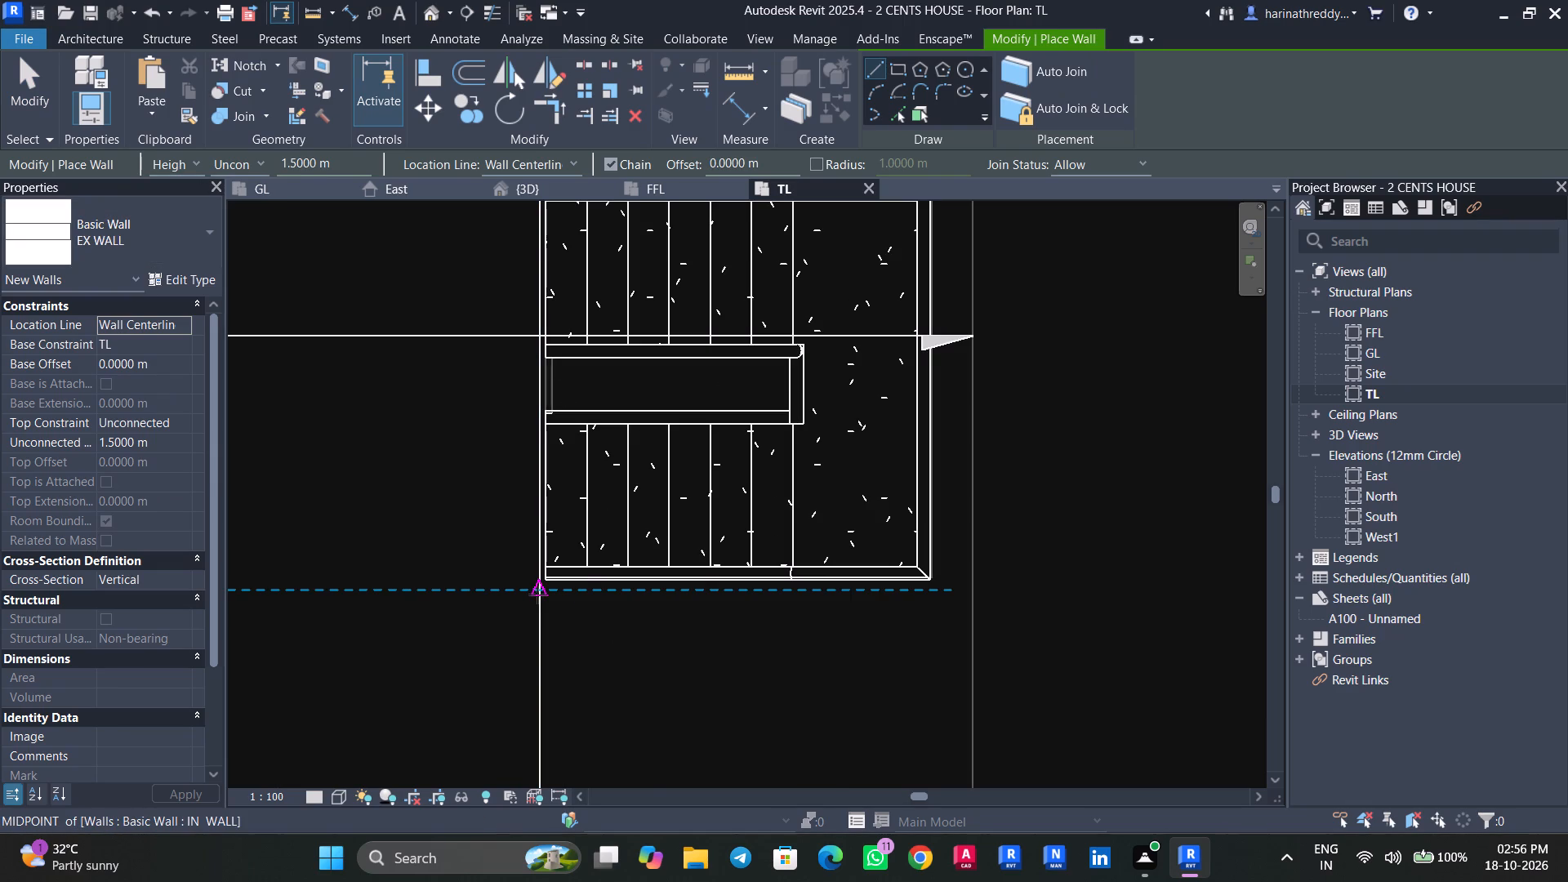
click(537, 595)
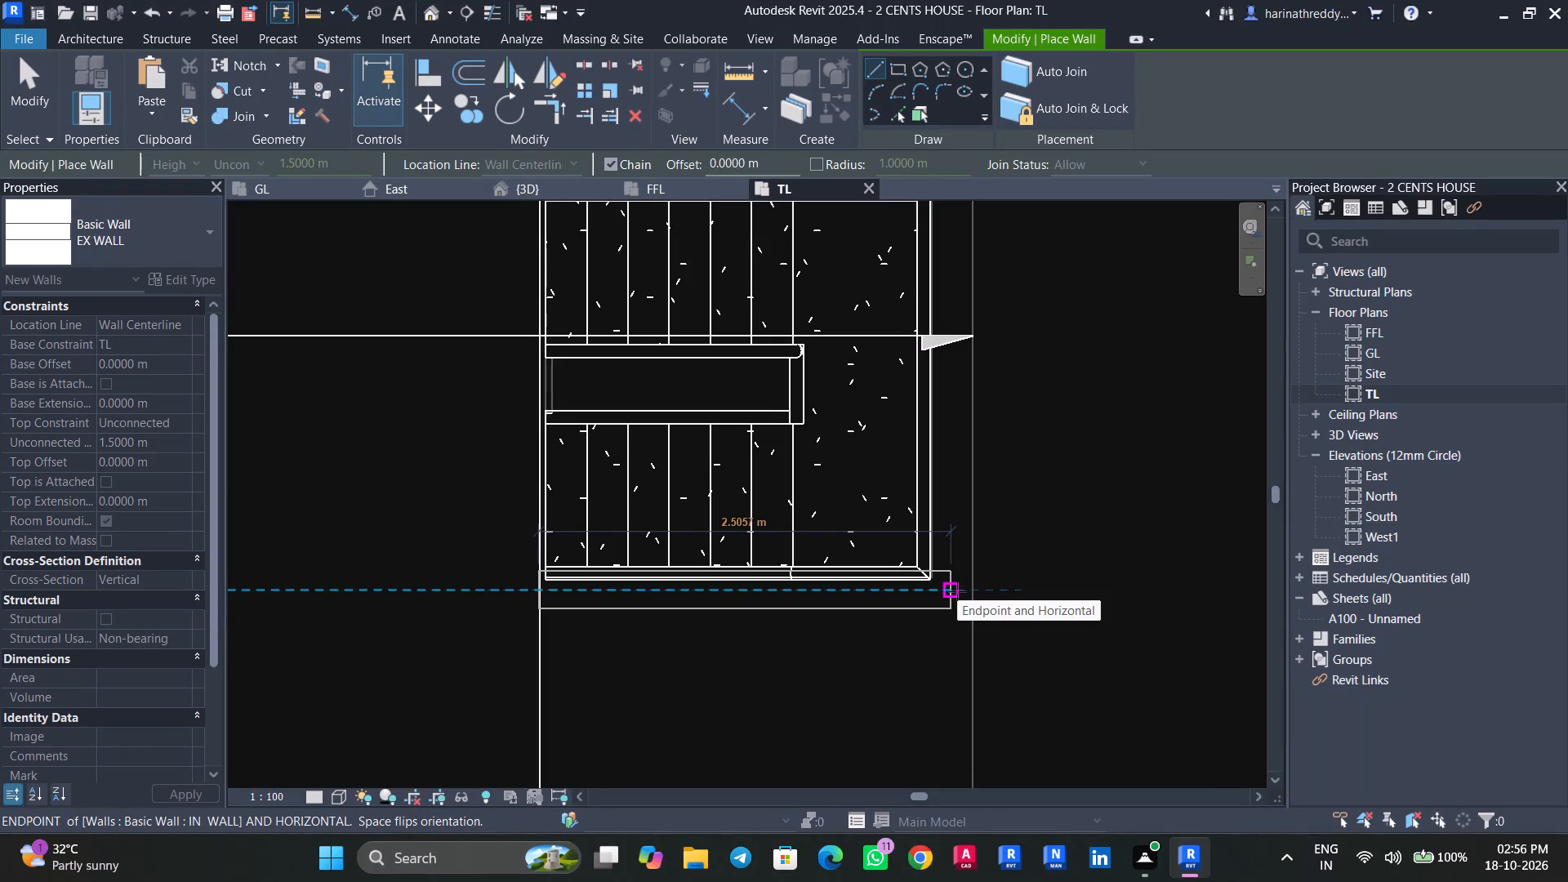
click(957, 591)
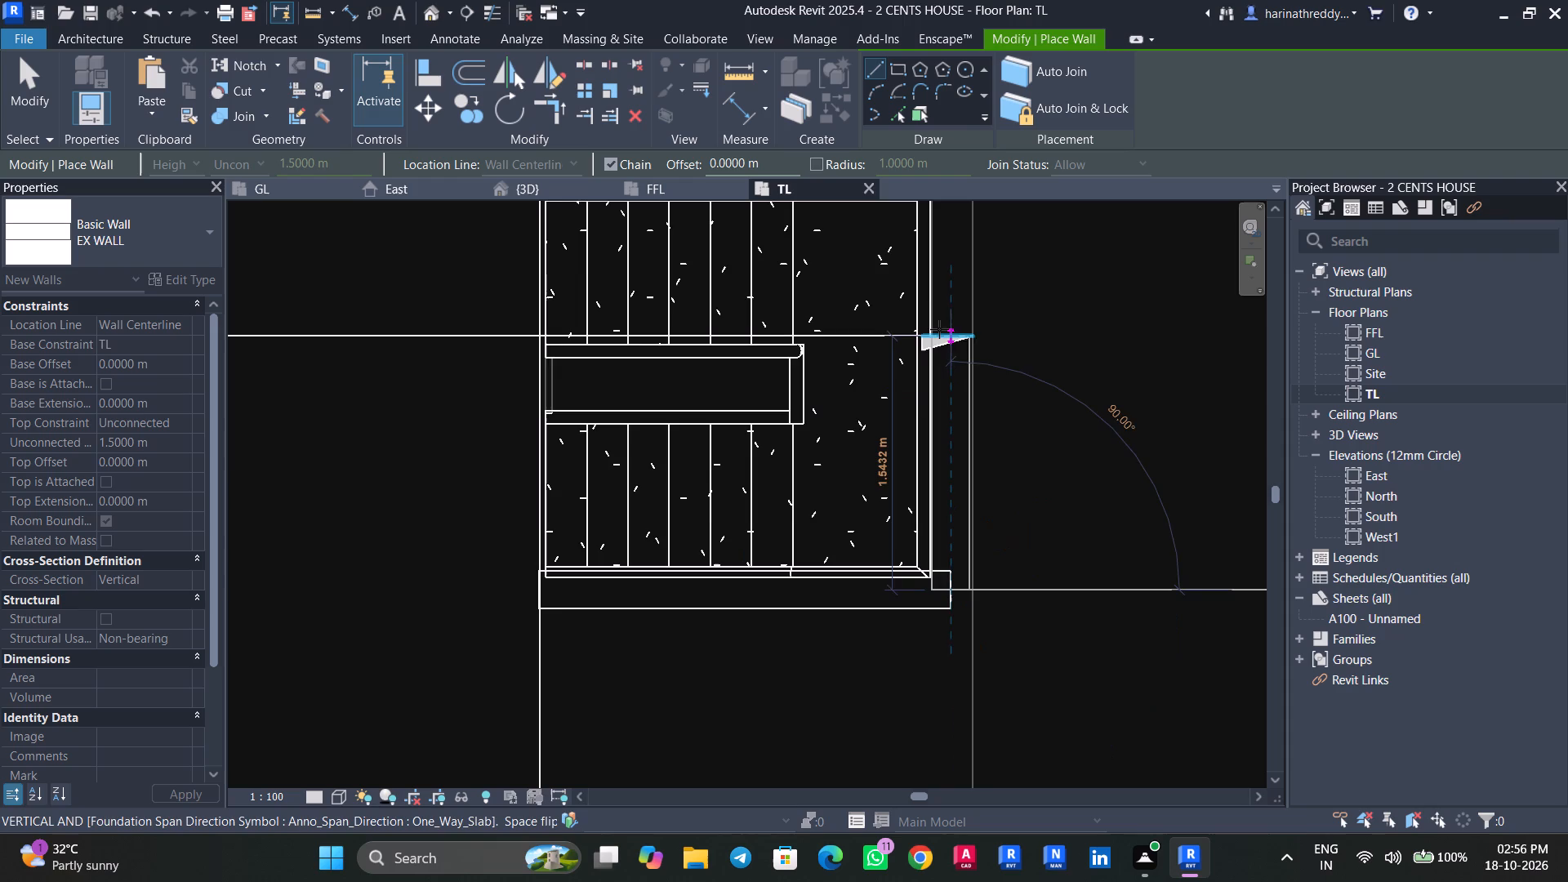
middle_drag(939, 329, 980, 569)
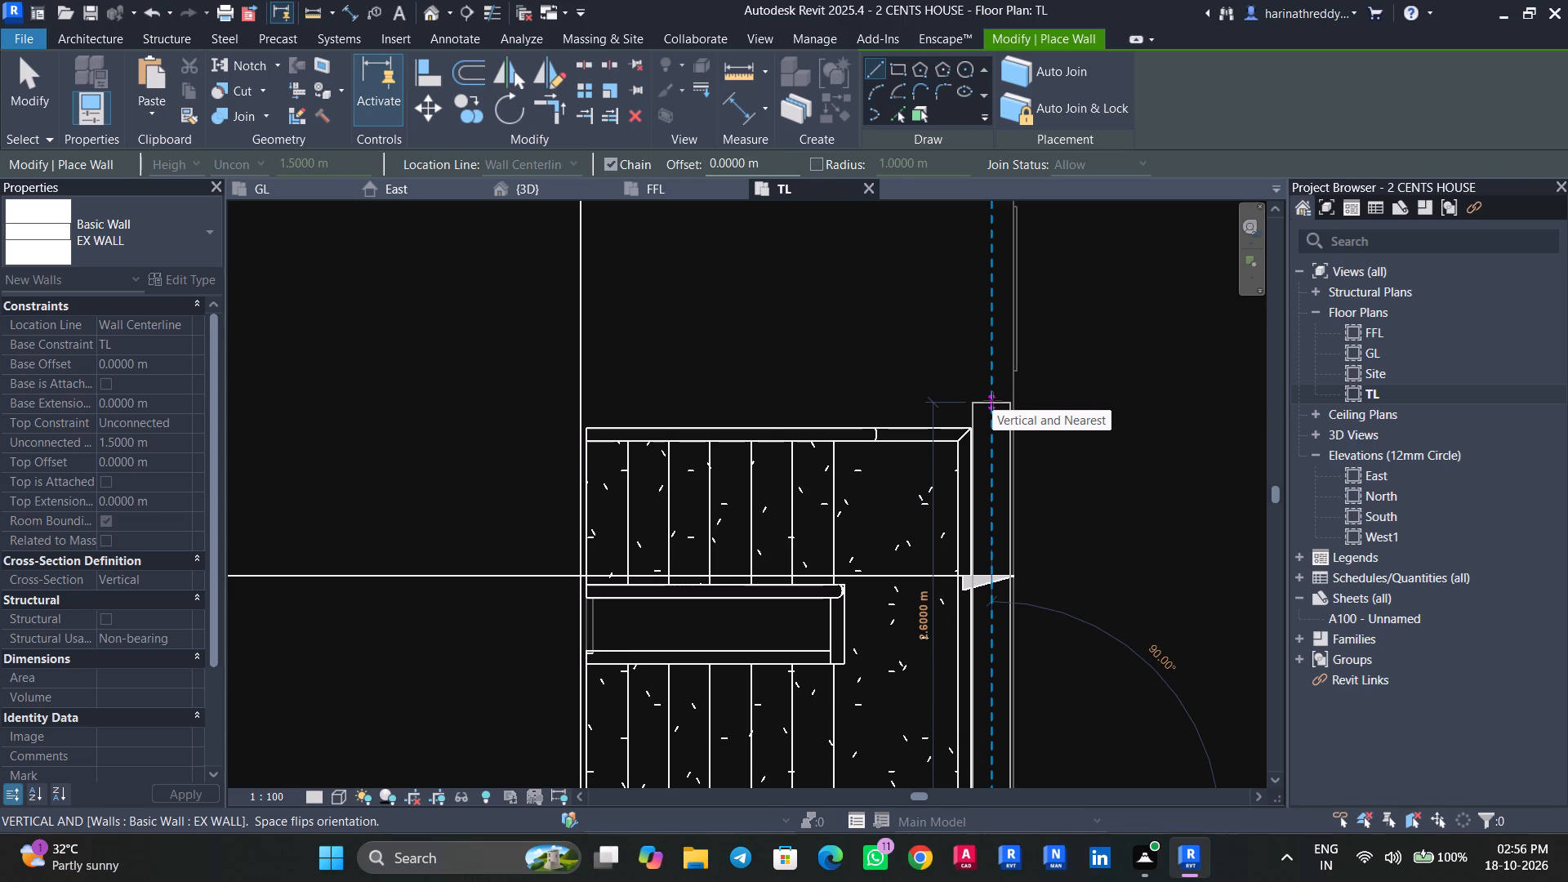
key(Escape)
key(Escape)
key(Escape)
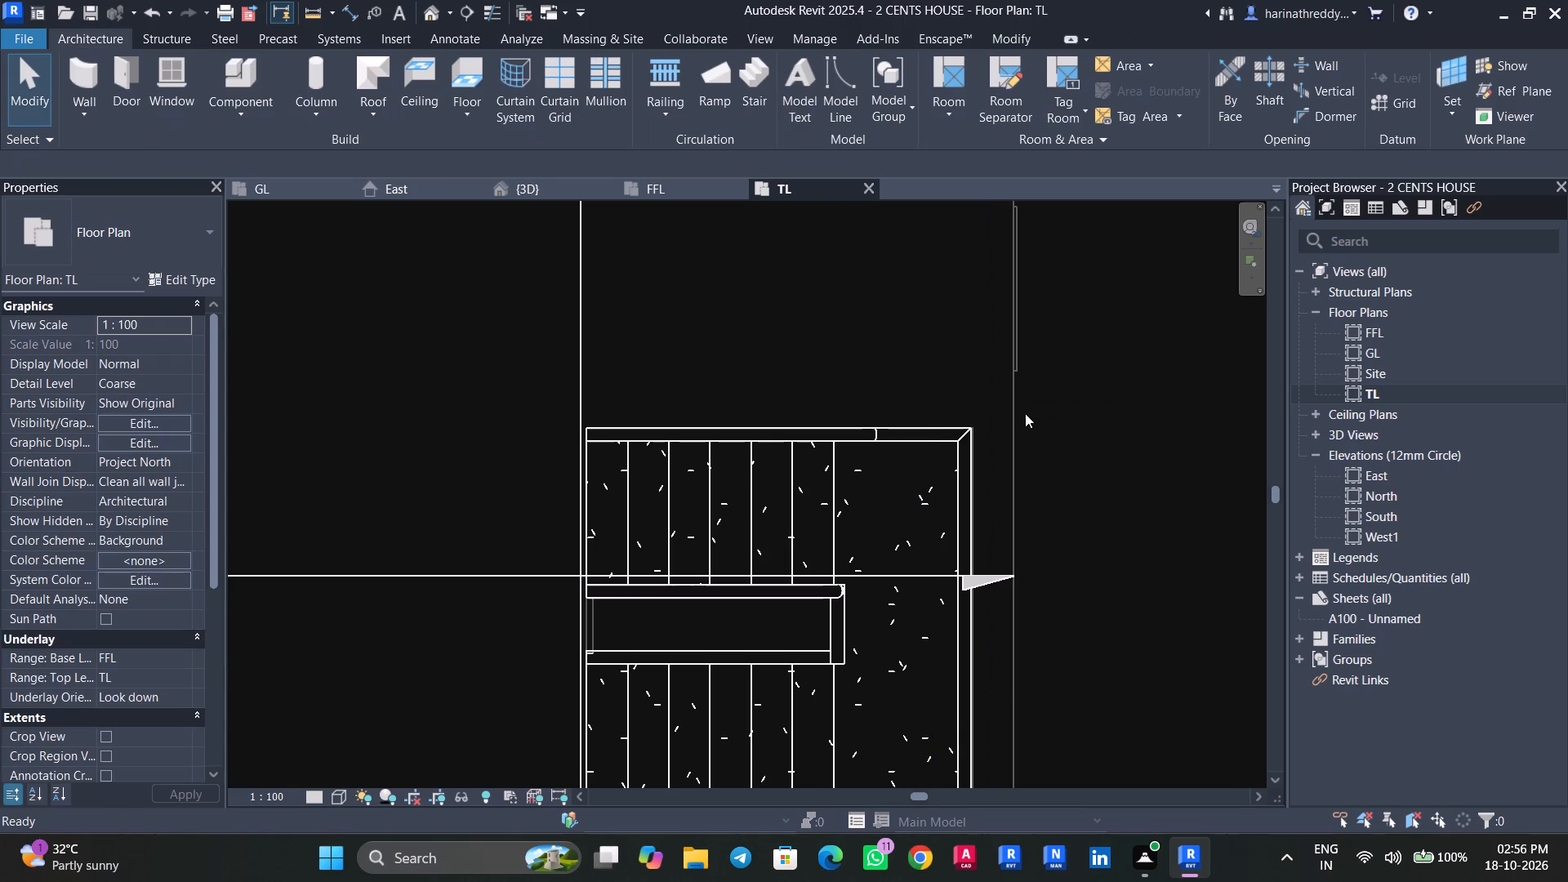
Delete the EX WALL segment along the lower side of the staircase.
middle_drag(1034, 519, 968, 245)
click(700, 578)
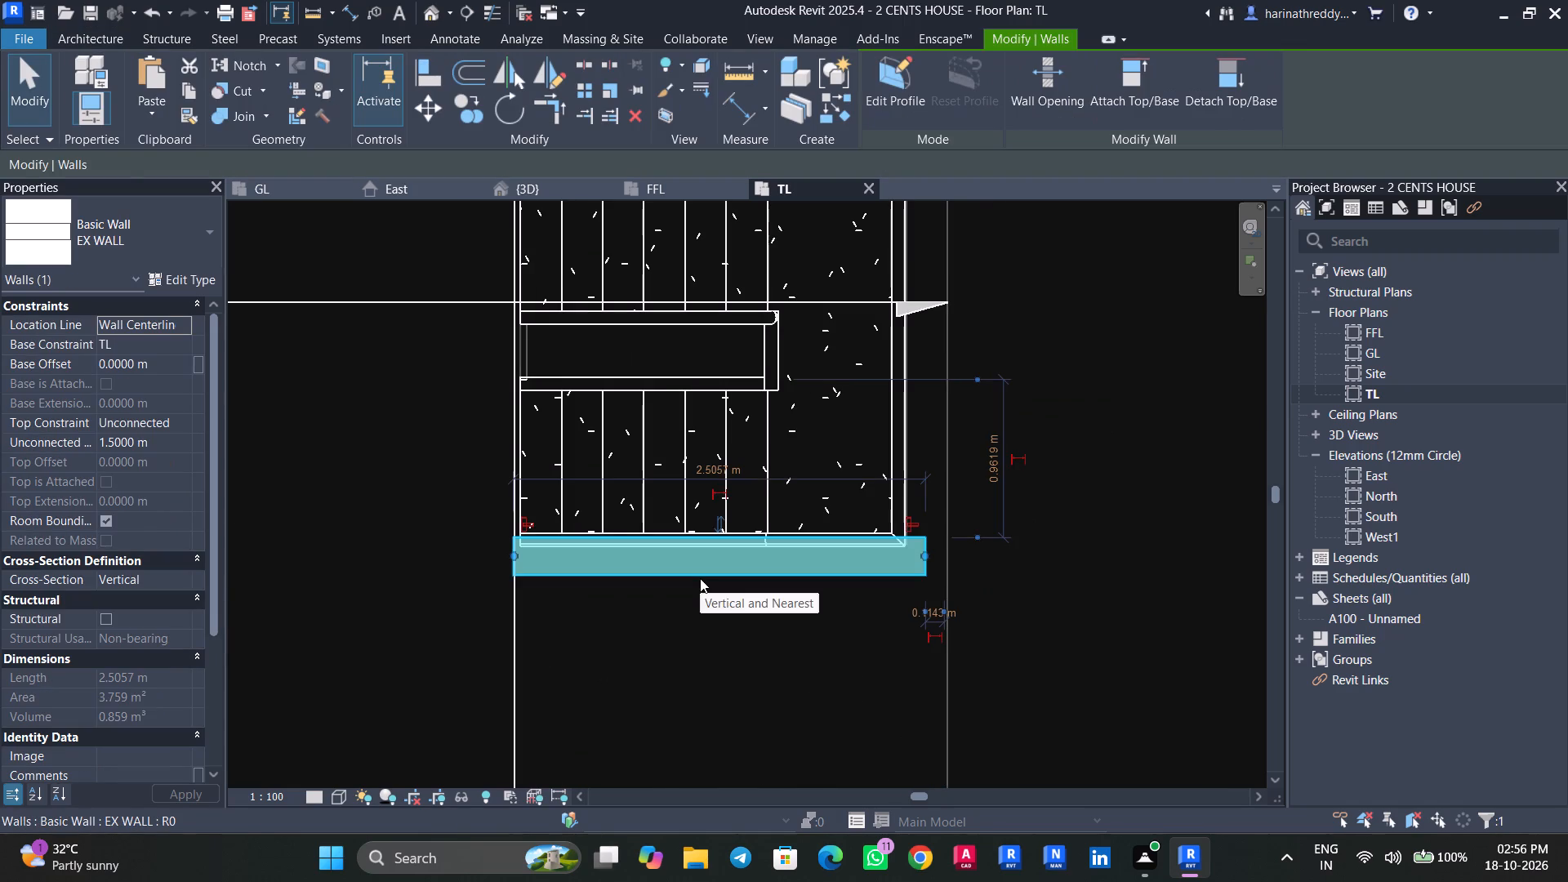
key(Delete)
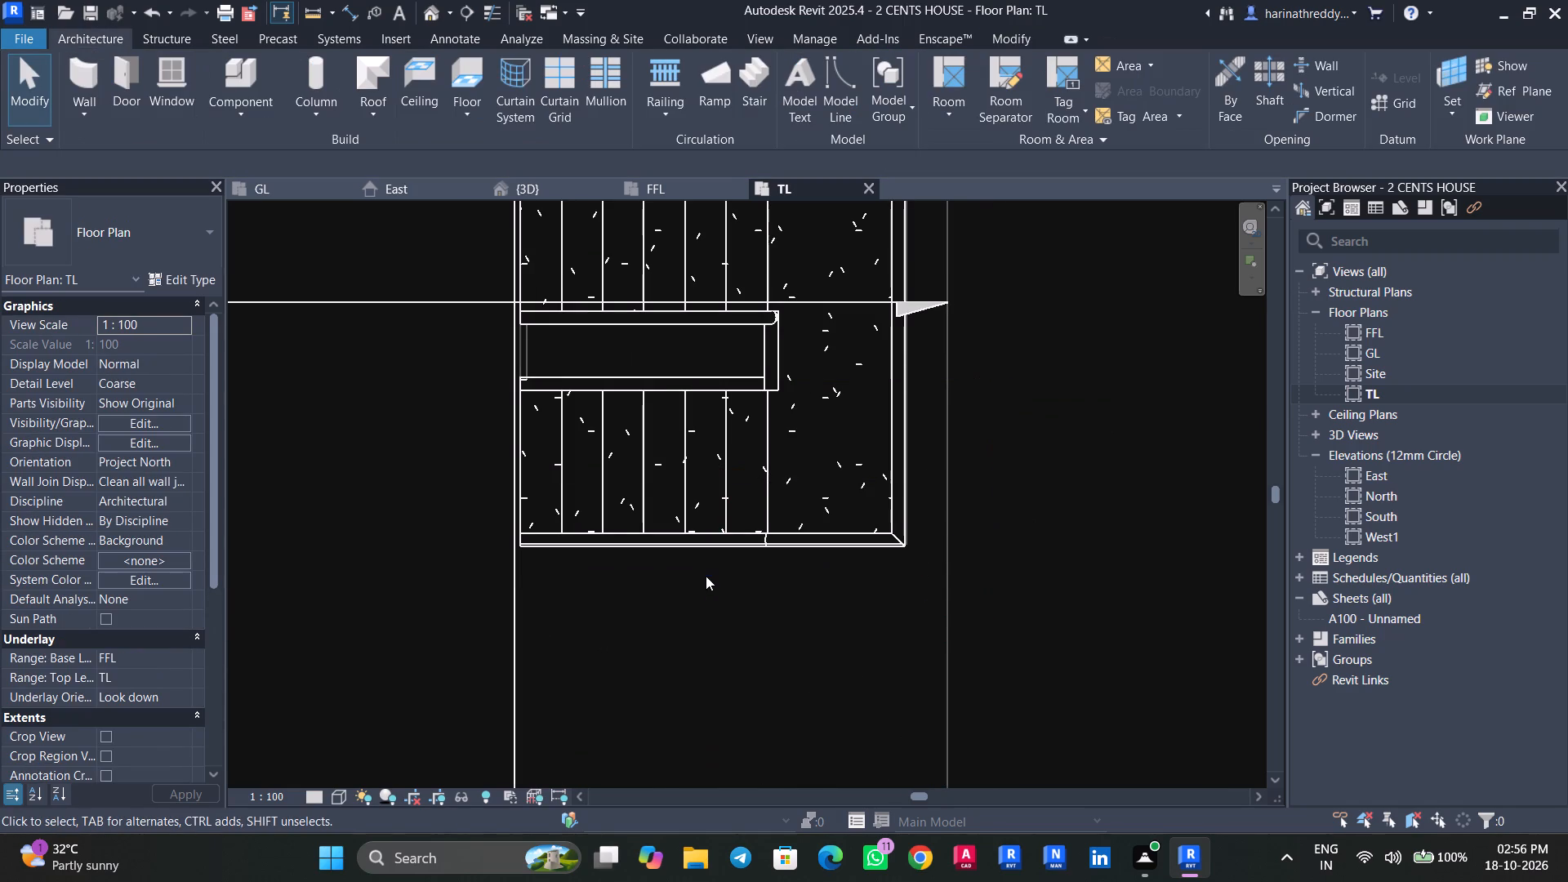
Draw chained IN WALL segments around the stairwell, about 2.5 m, 2.7 m, 3.2 m and 2.6 m long, starting along its lower side.
text(WA)
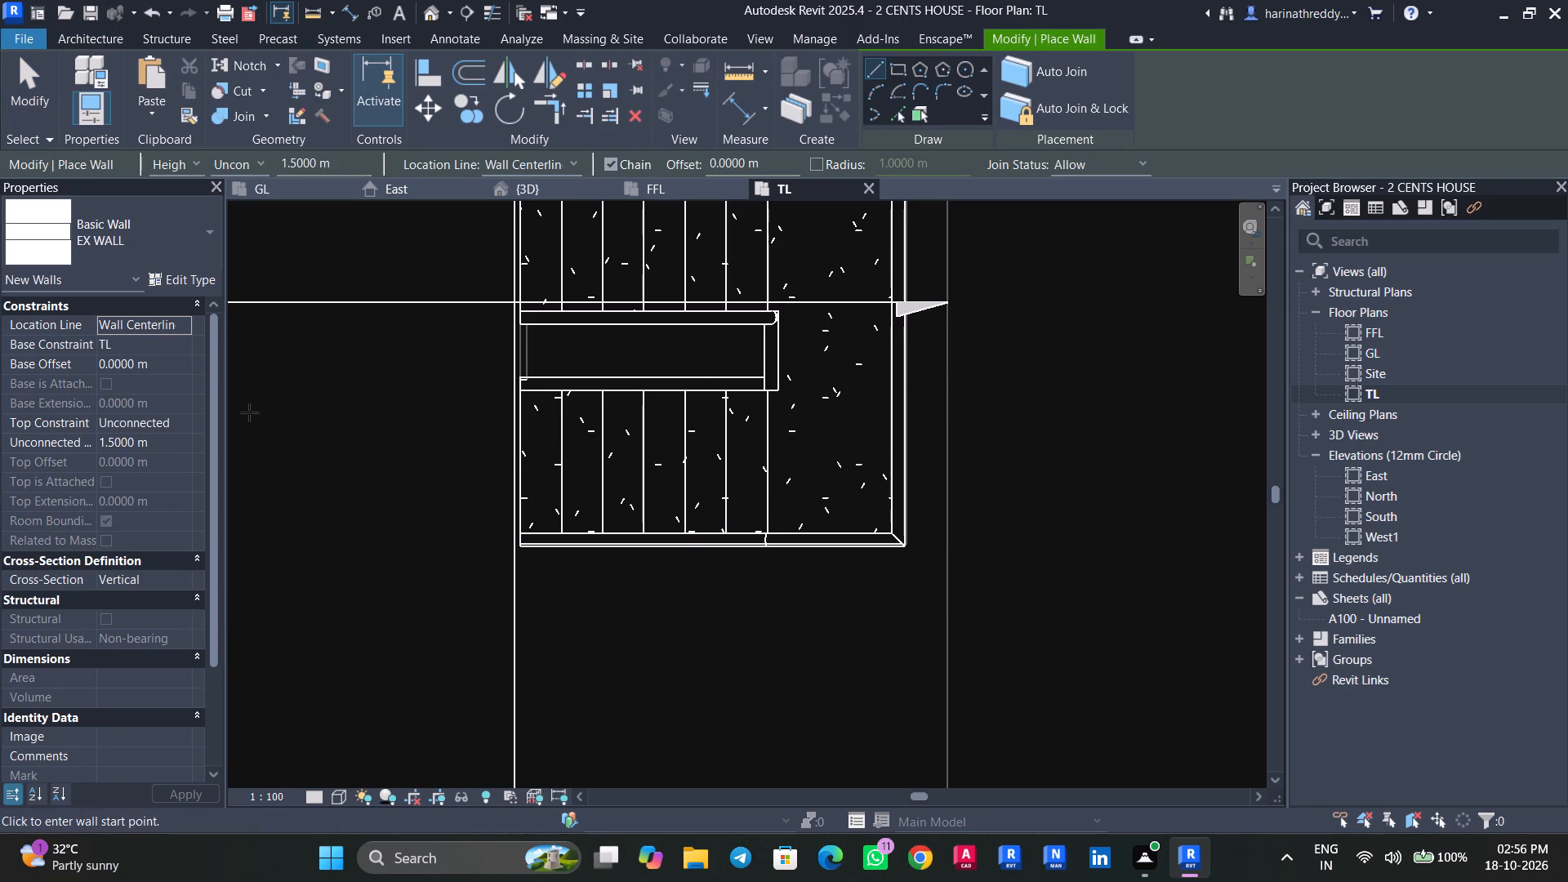
click(132, 259)
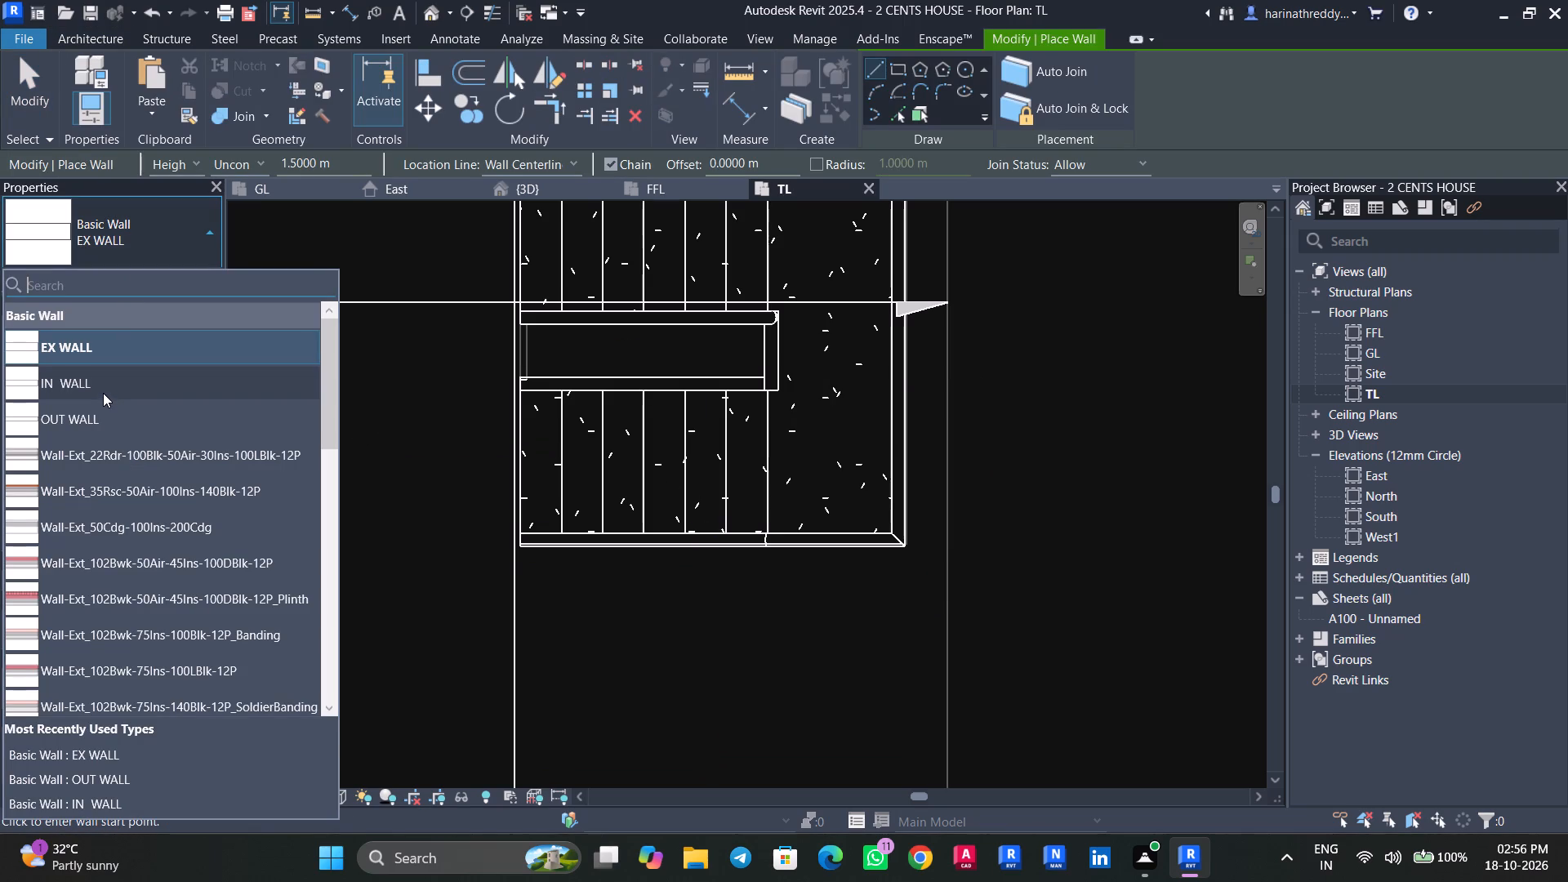
click(108, 385)
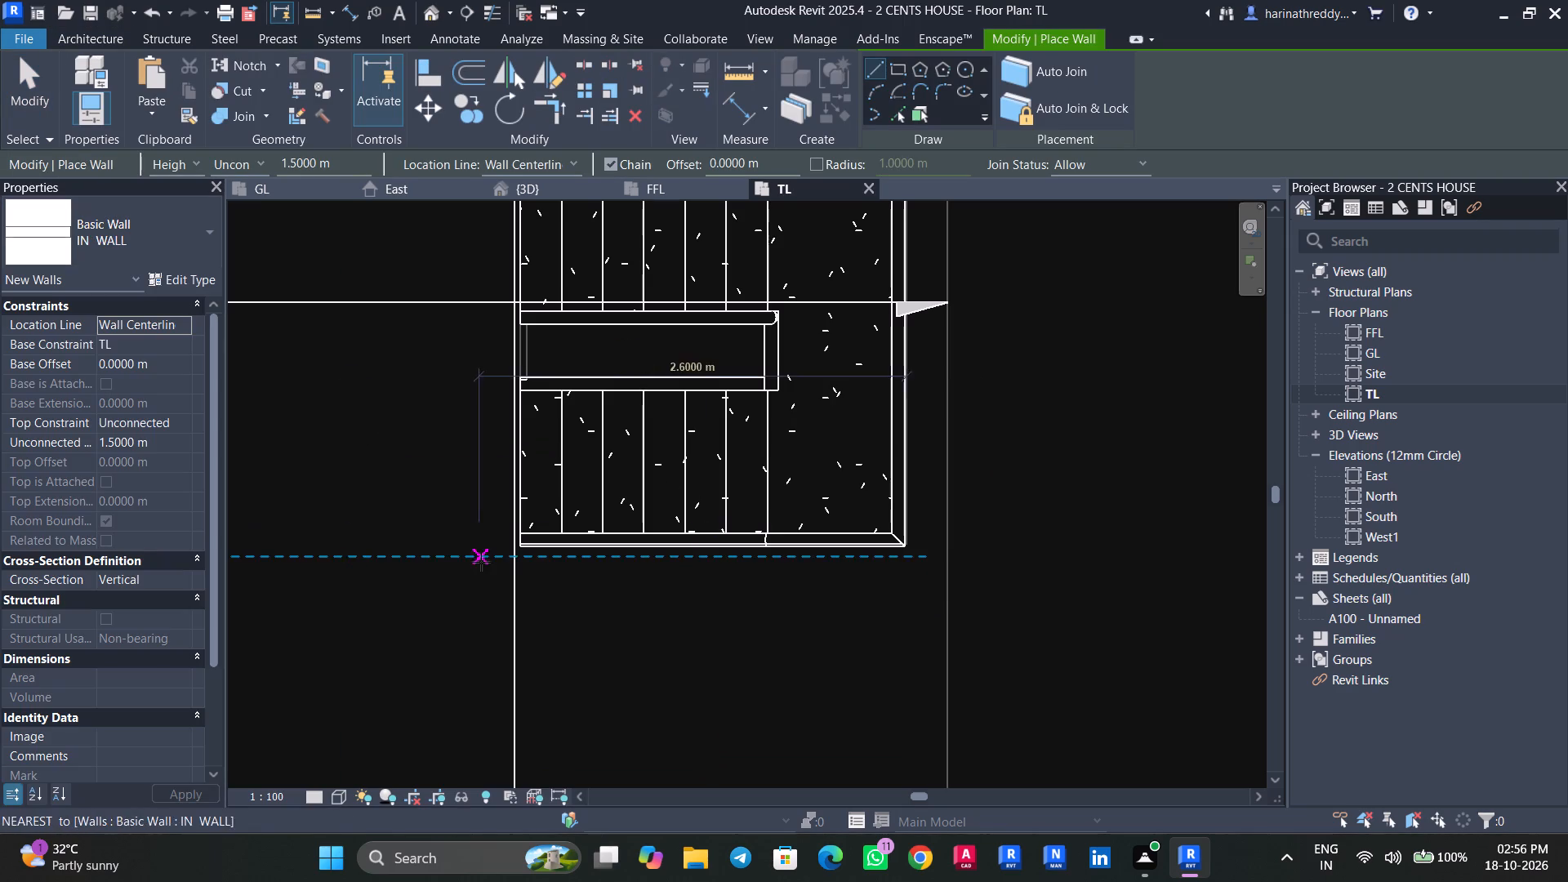
click(510, 561)
key(Escape)
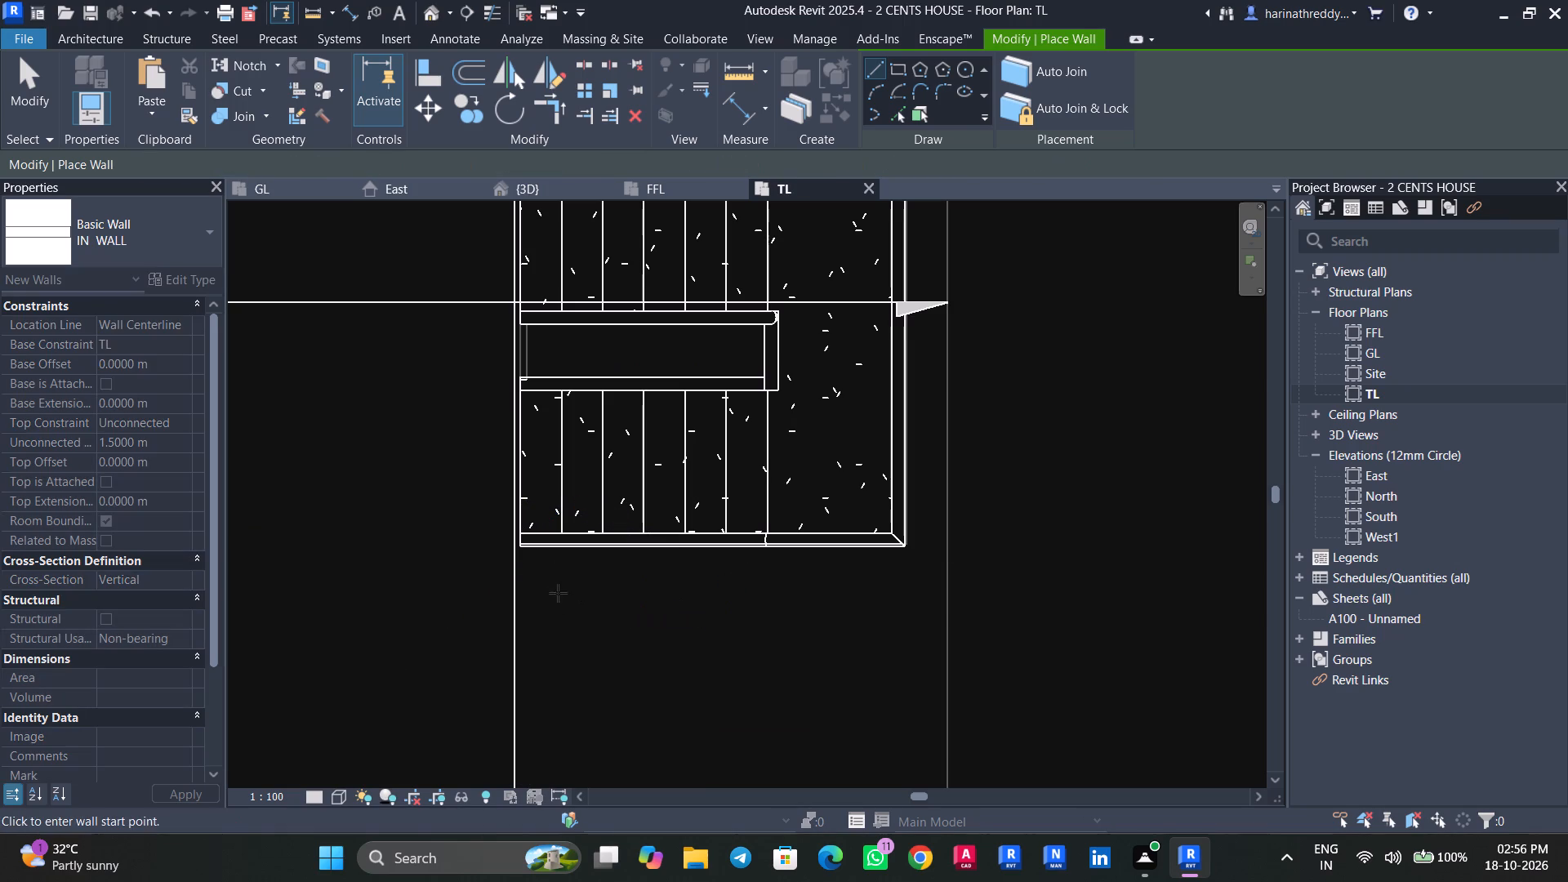
click(513, 568)
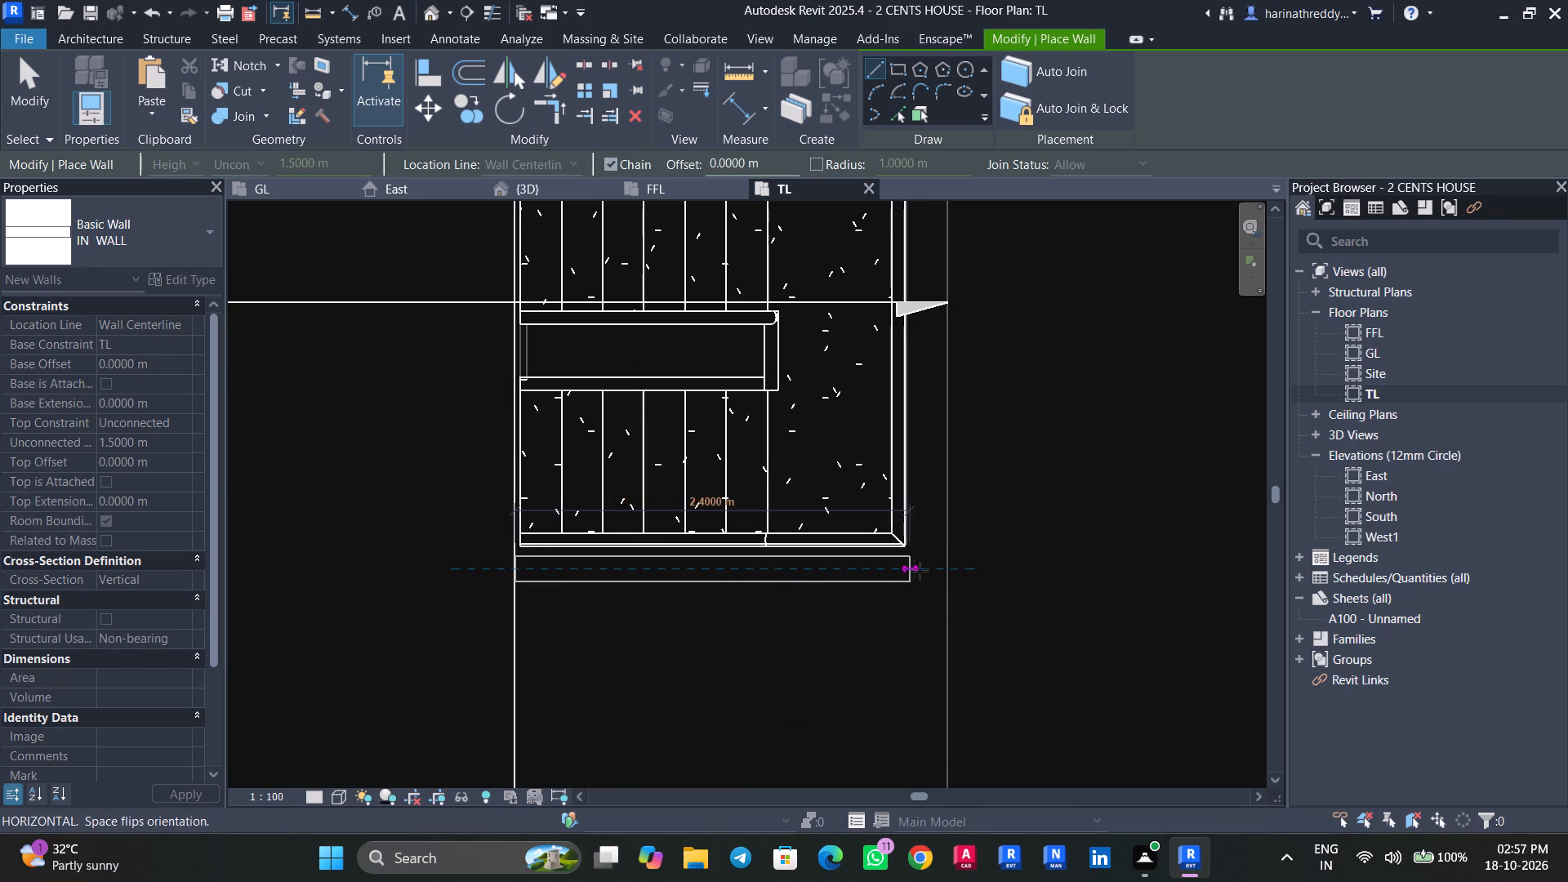
click(927, 573)
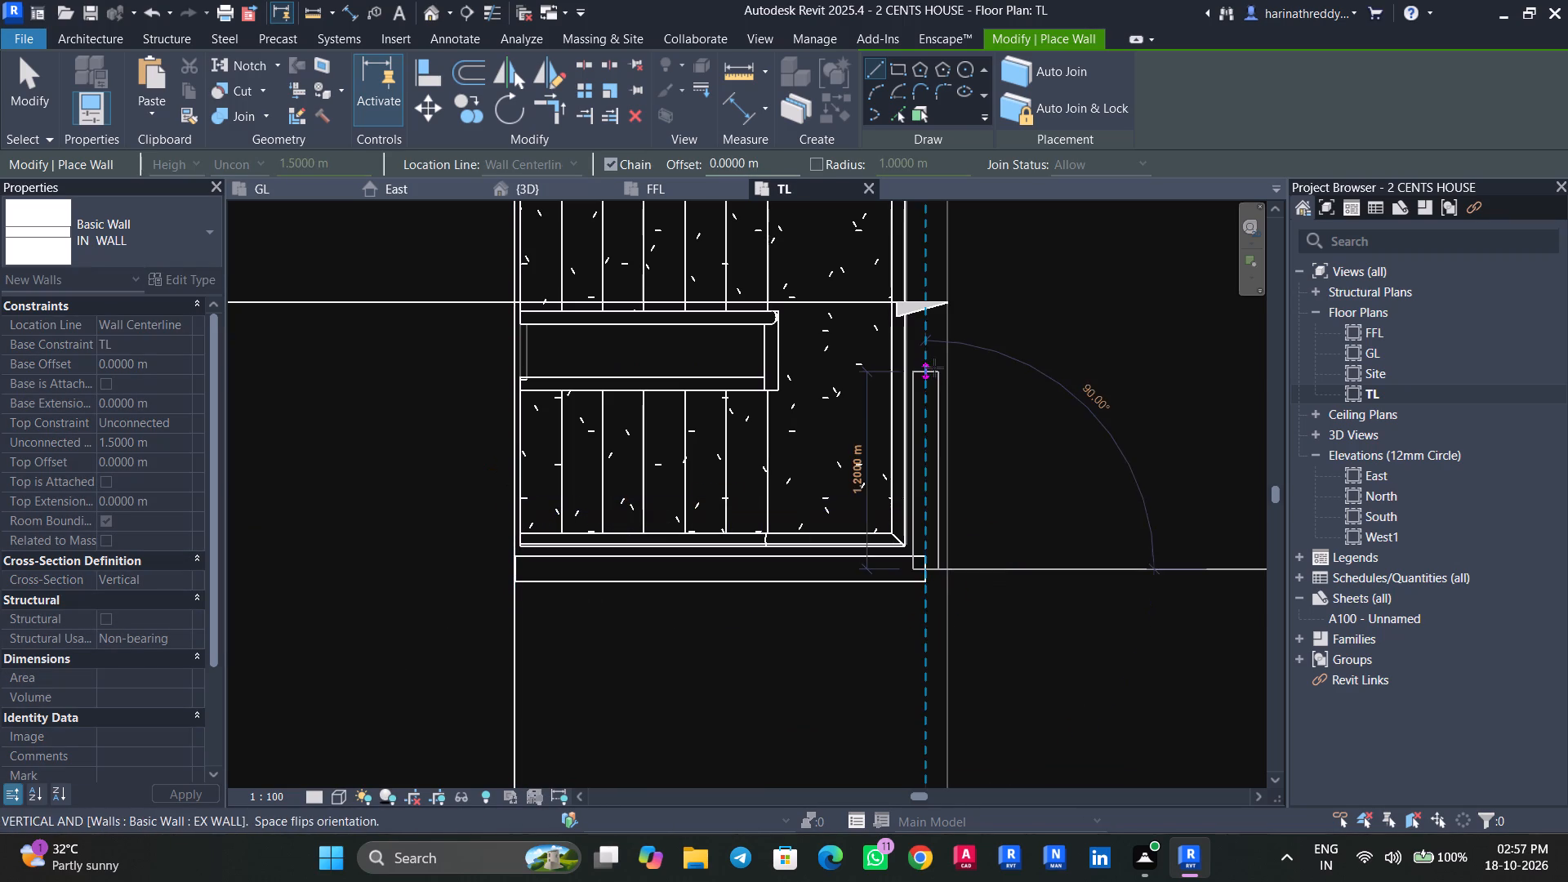
middle_drag(933, 354, 929, 682)
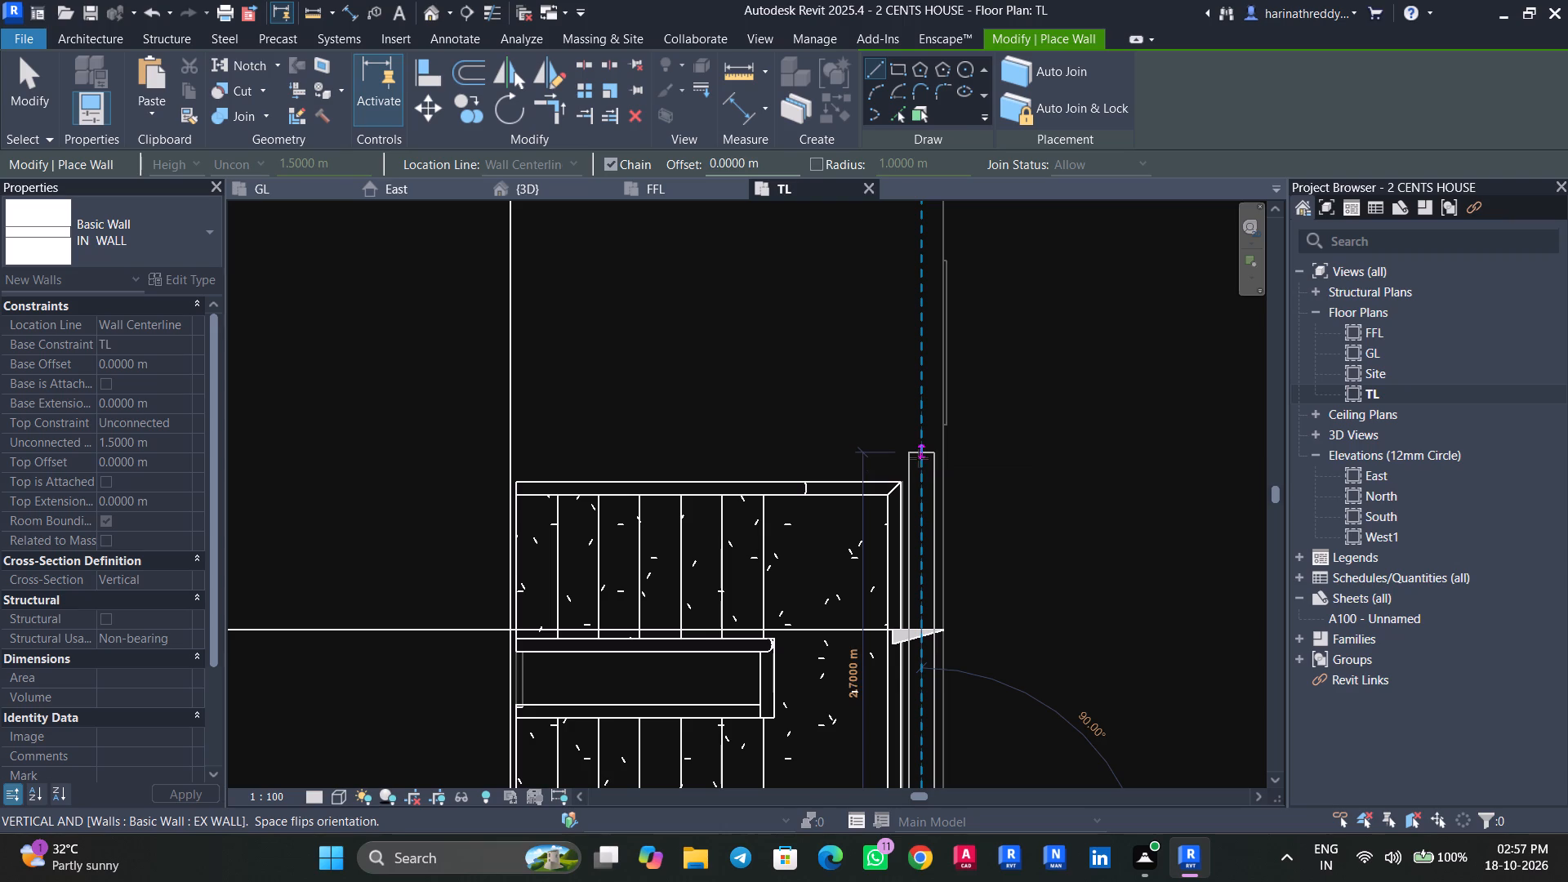
click(919, 458)
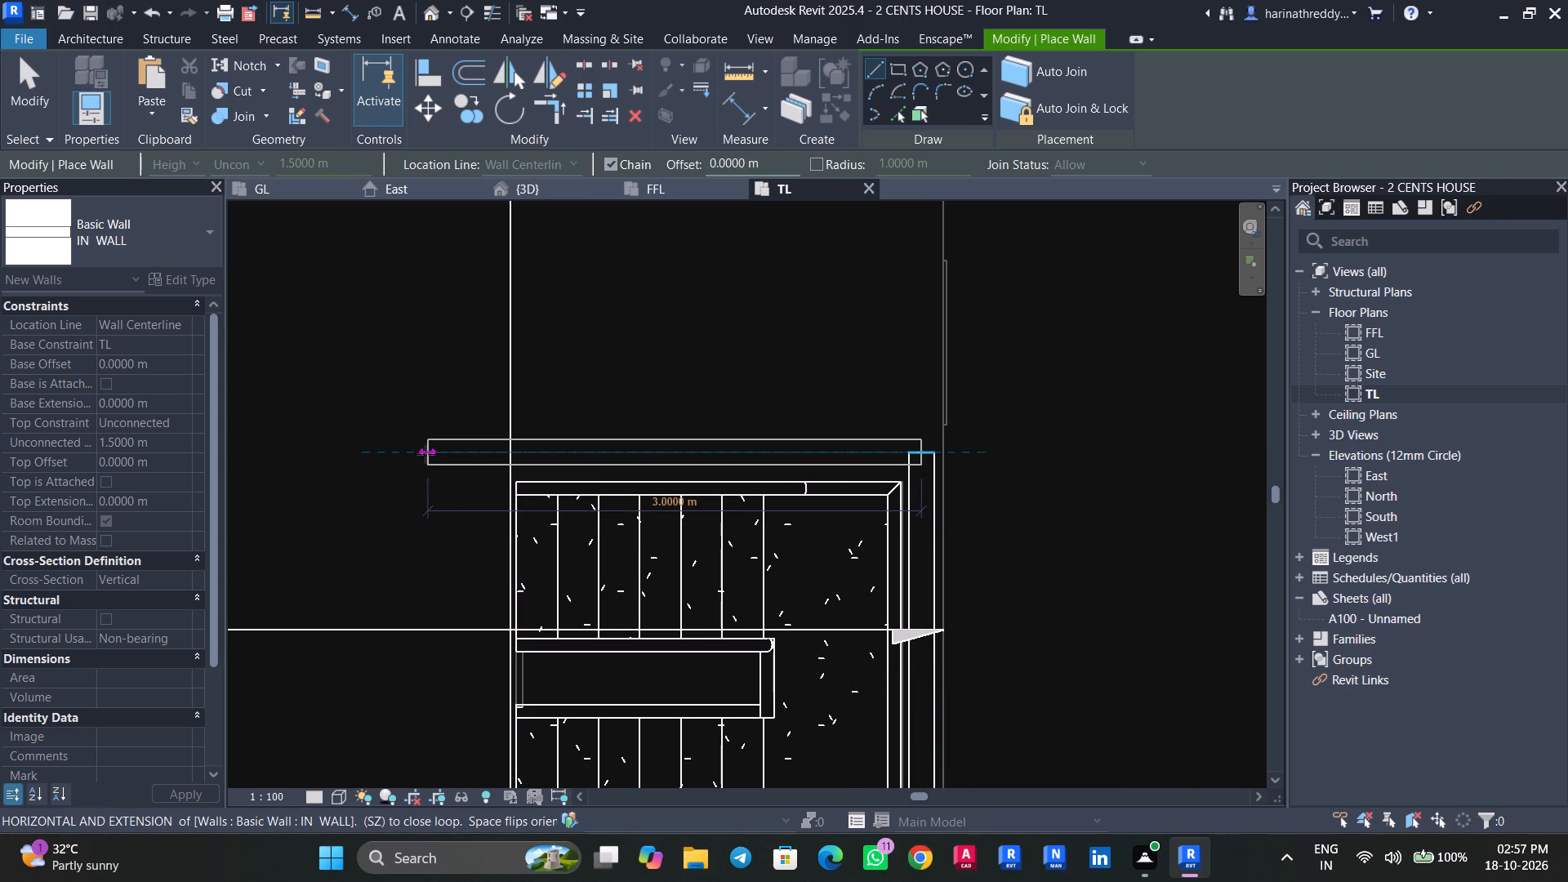
middle_drag(425, 454, 671, 289)
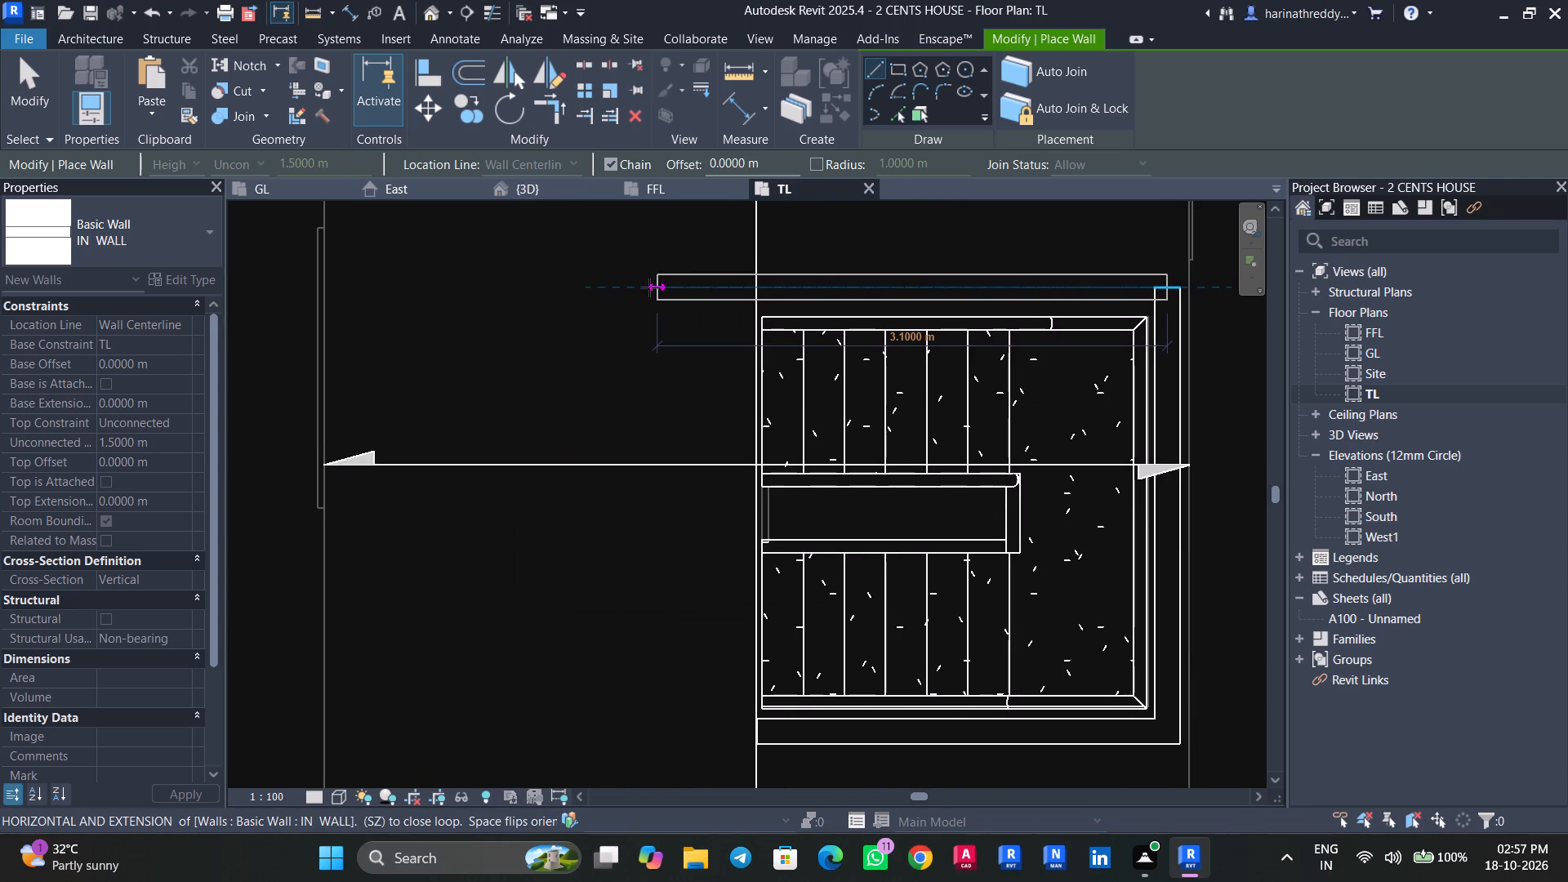
click(646, 287)
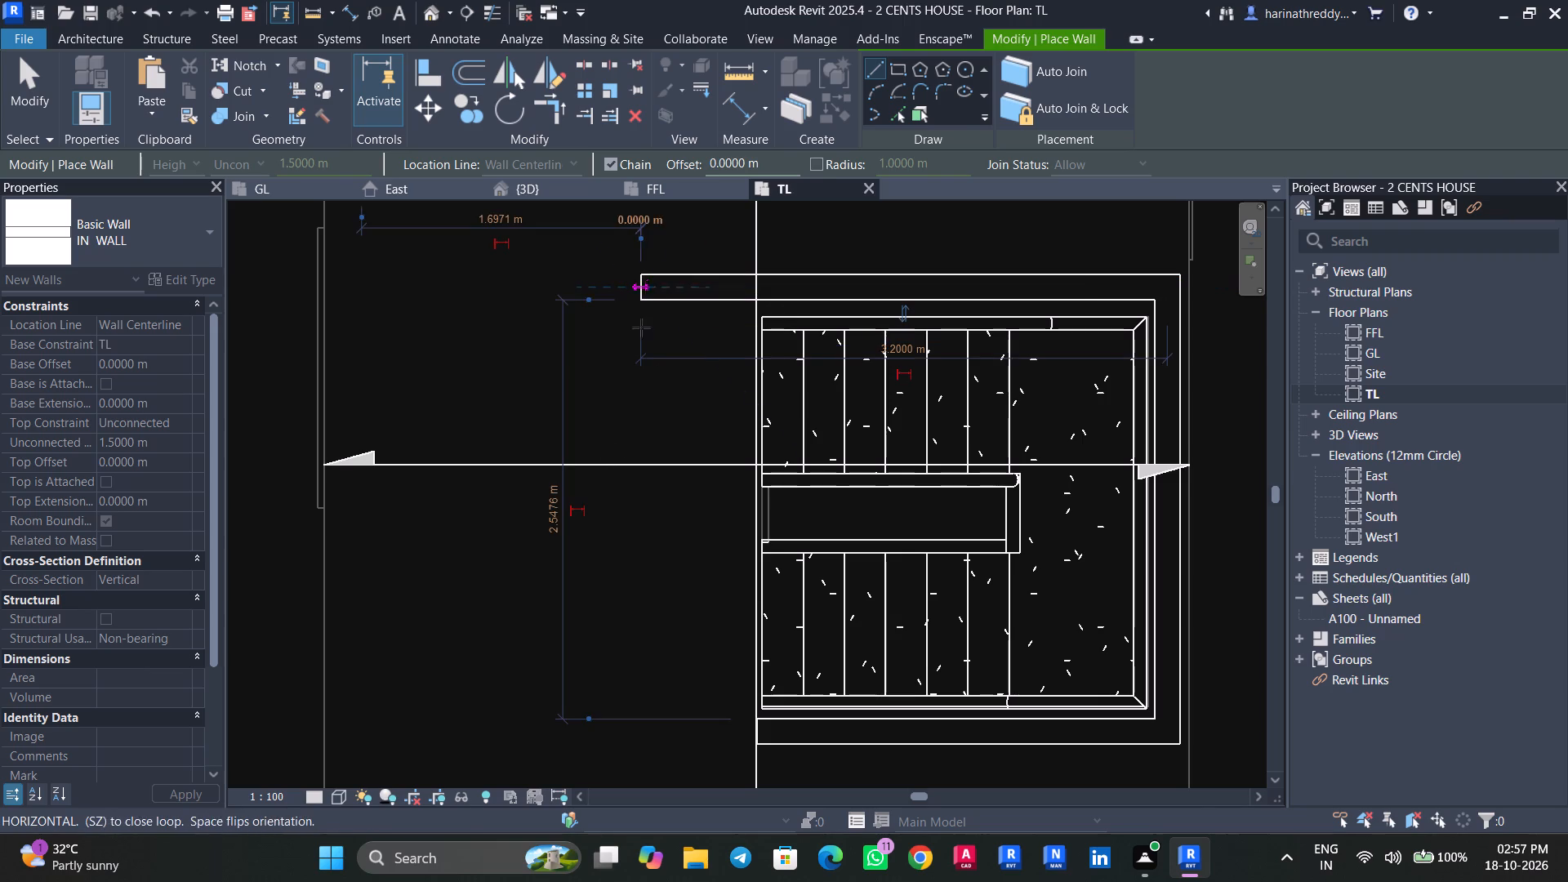
middle_drag(647, 586, 641, 416)
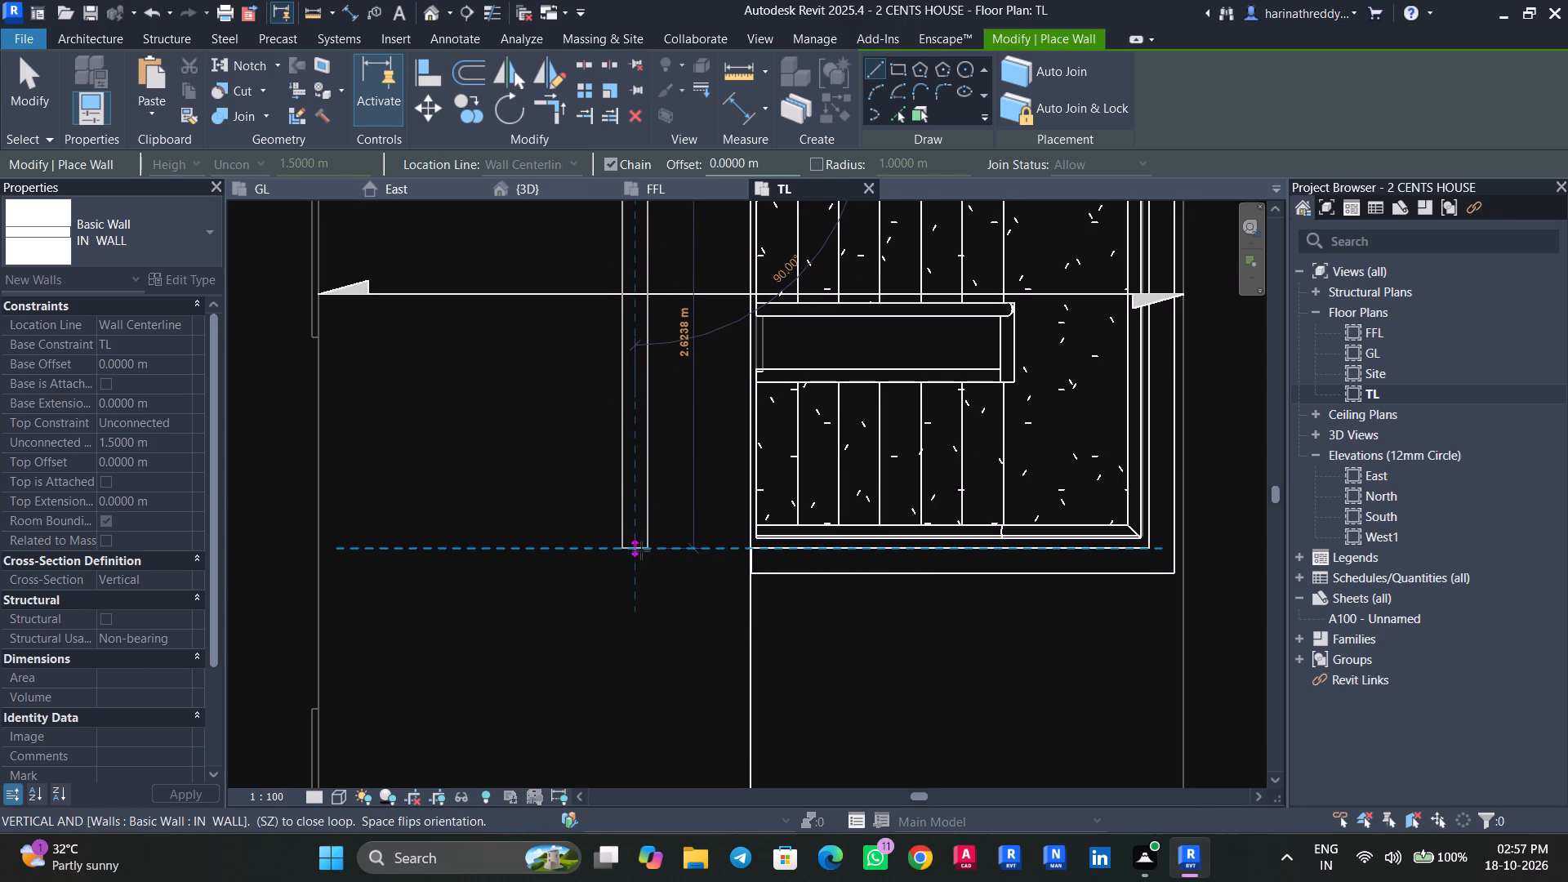
click(641, 550)
key(Escape)
key(Escape)
Extend the open end of the lower stairwell wall to meet the left-hand wall and close the enclosure.
click(751, 576)
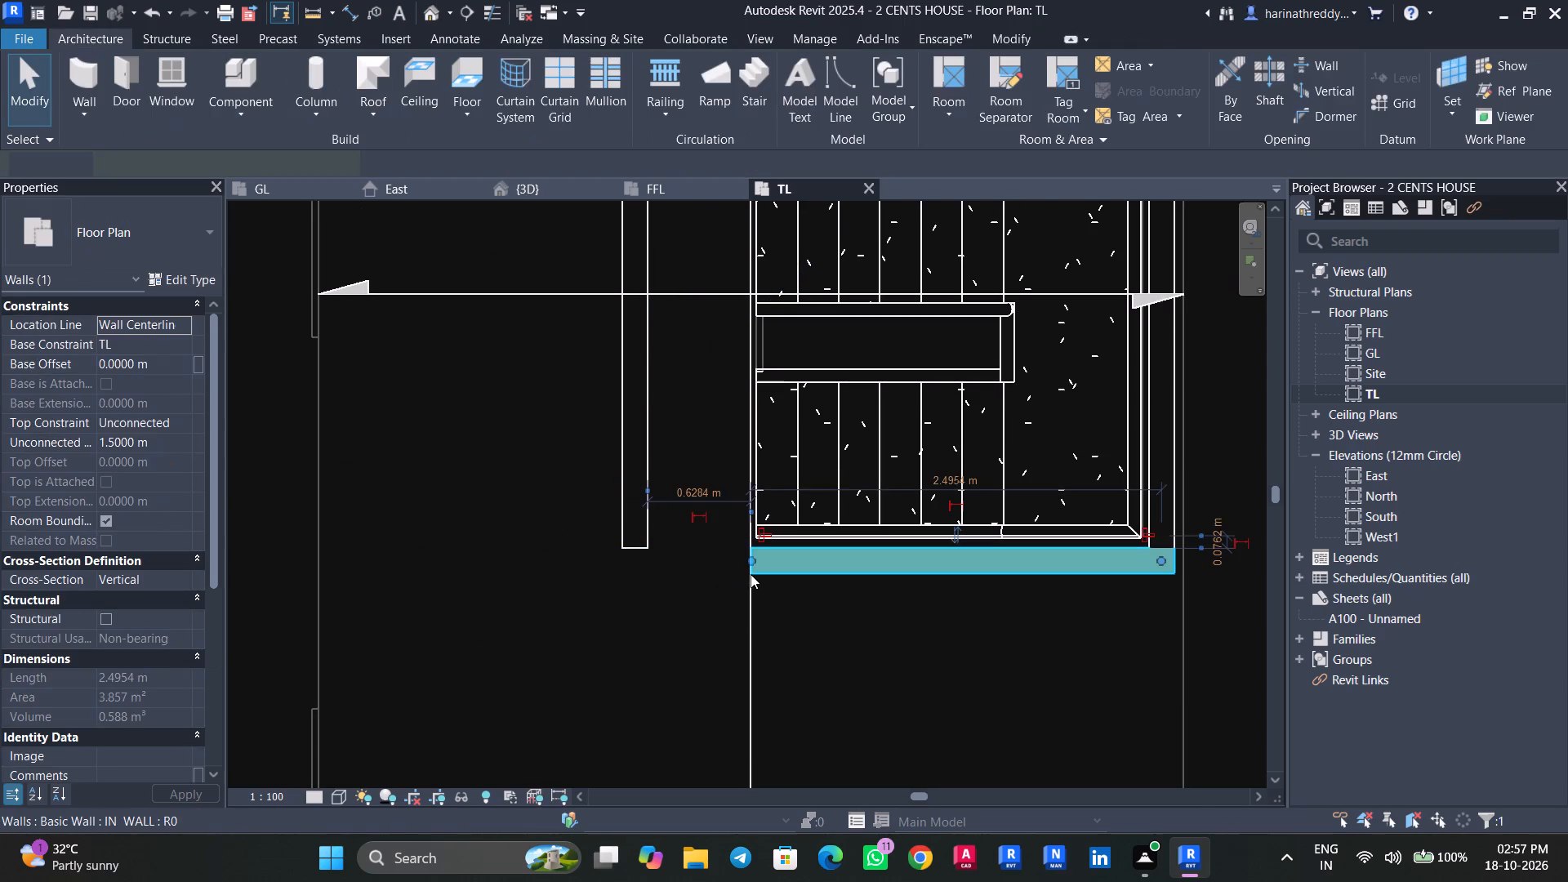
drag(747, 560, 638, 568)
key(Escape)
scroll(629, 606, down, 4)
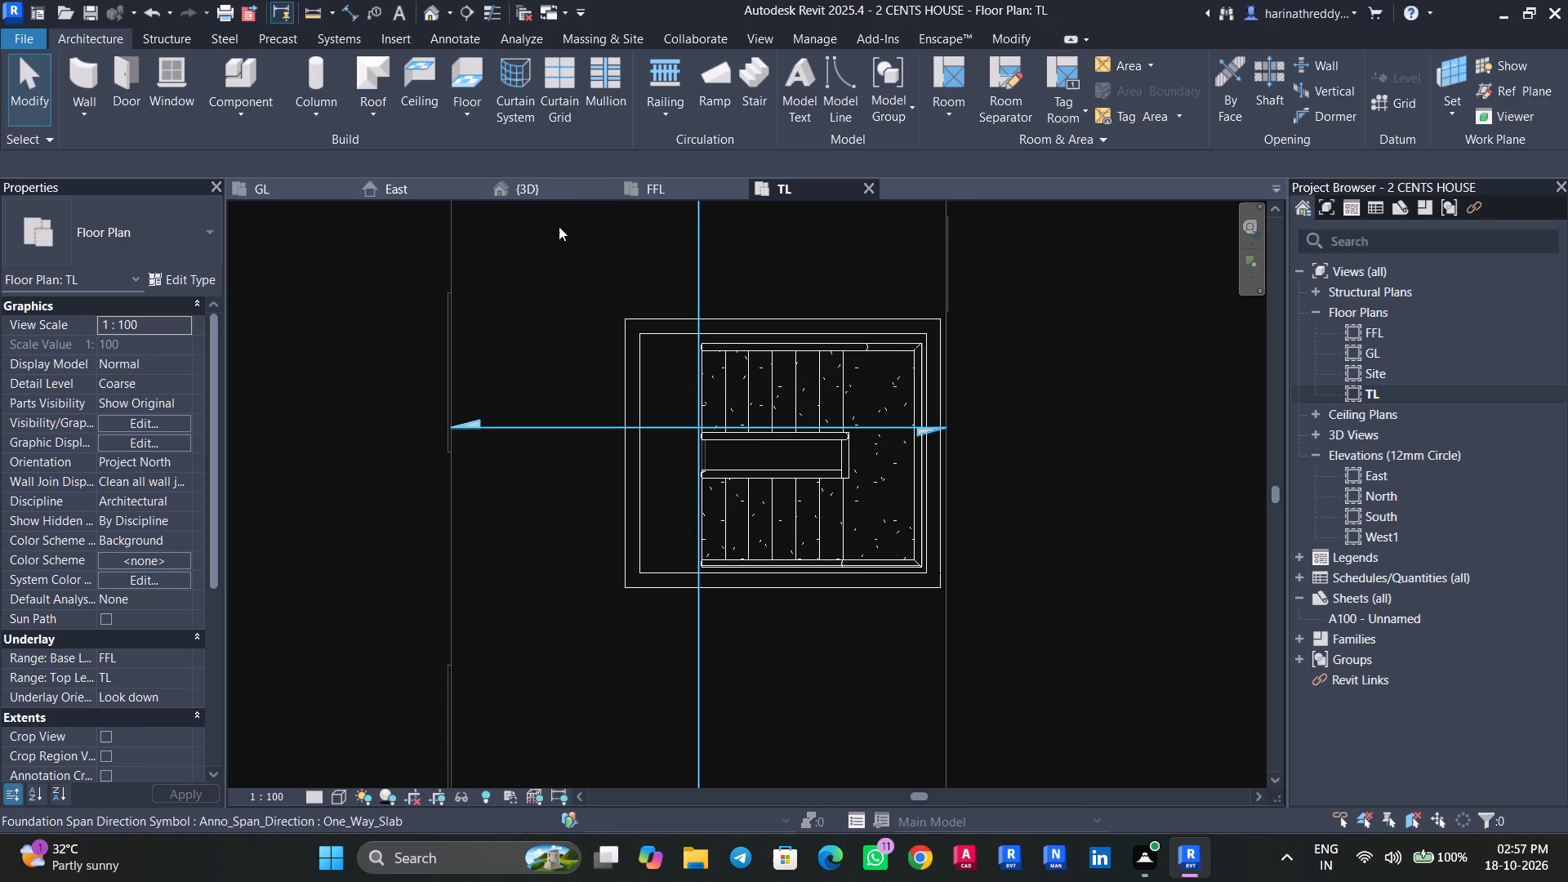
Examine the stairwell enclosure walls in 3D from several angles, checking their base on the roof slab and their fit around the opening.
click(531, 188)
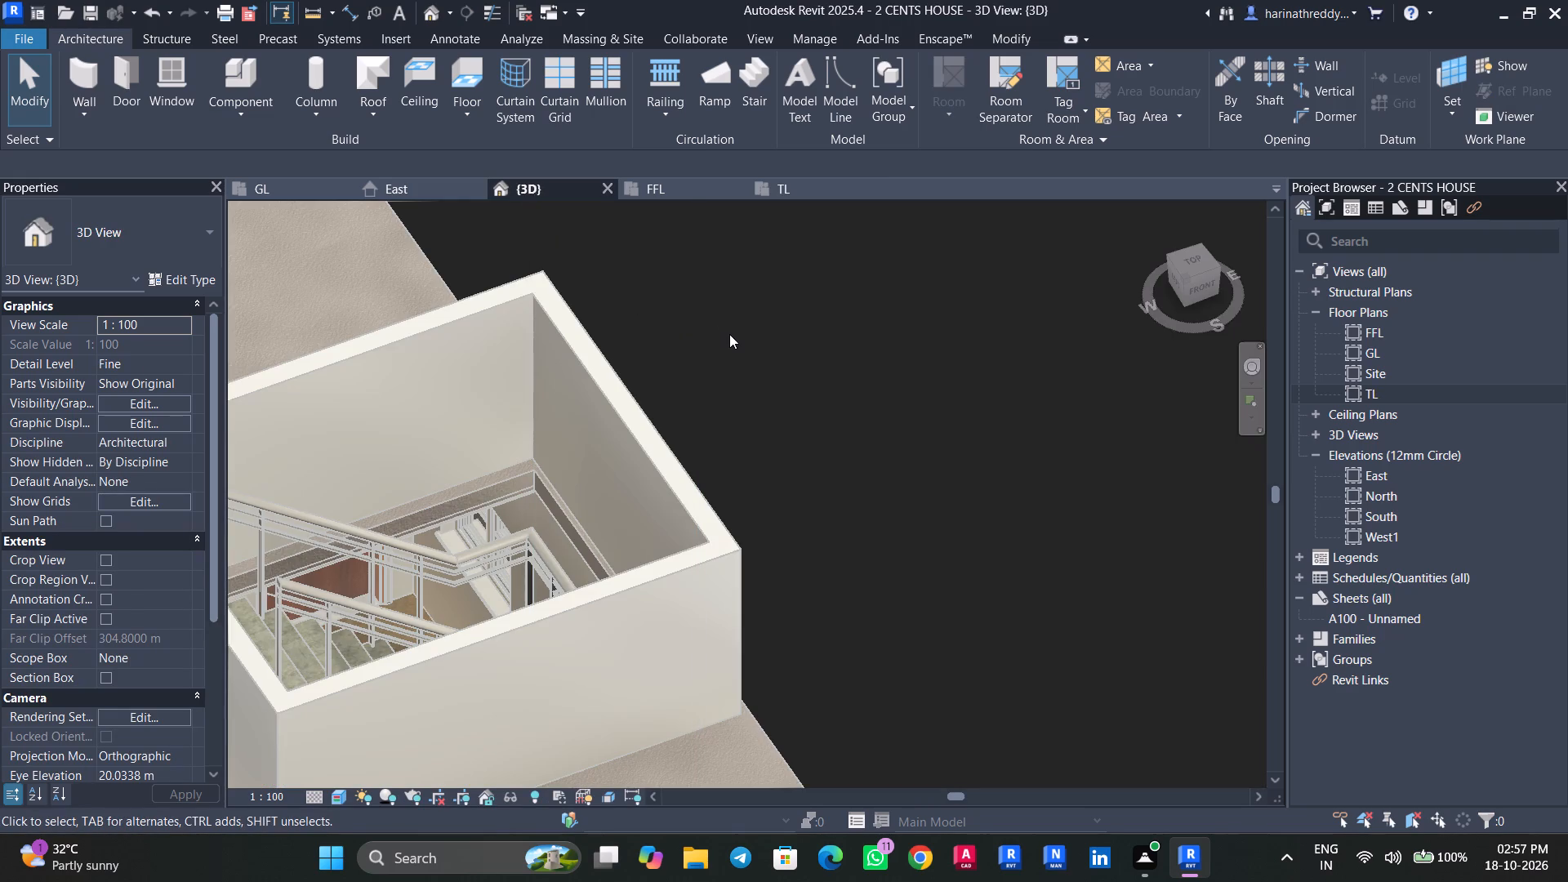
scroll(829, 495, down, 4)
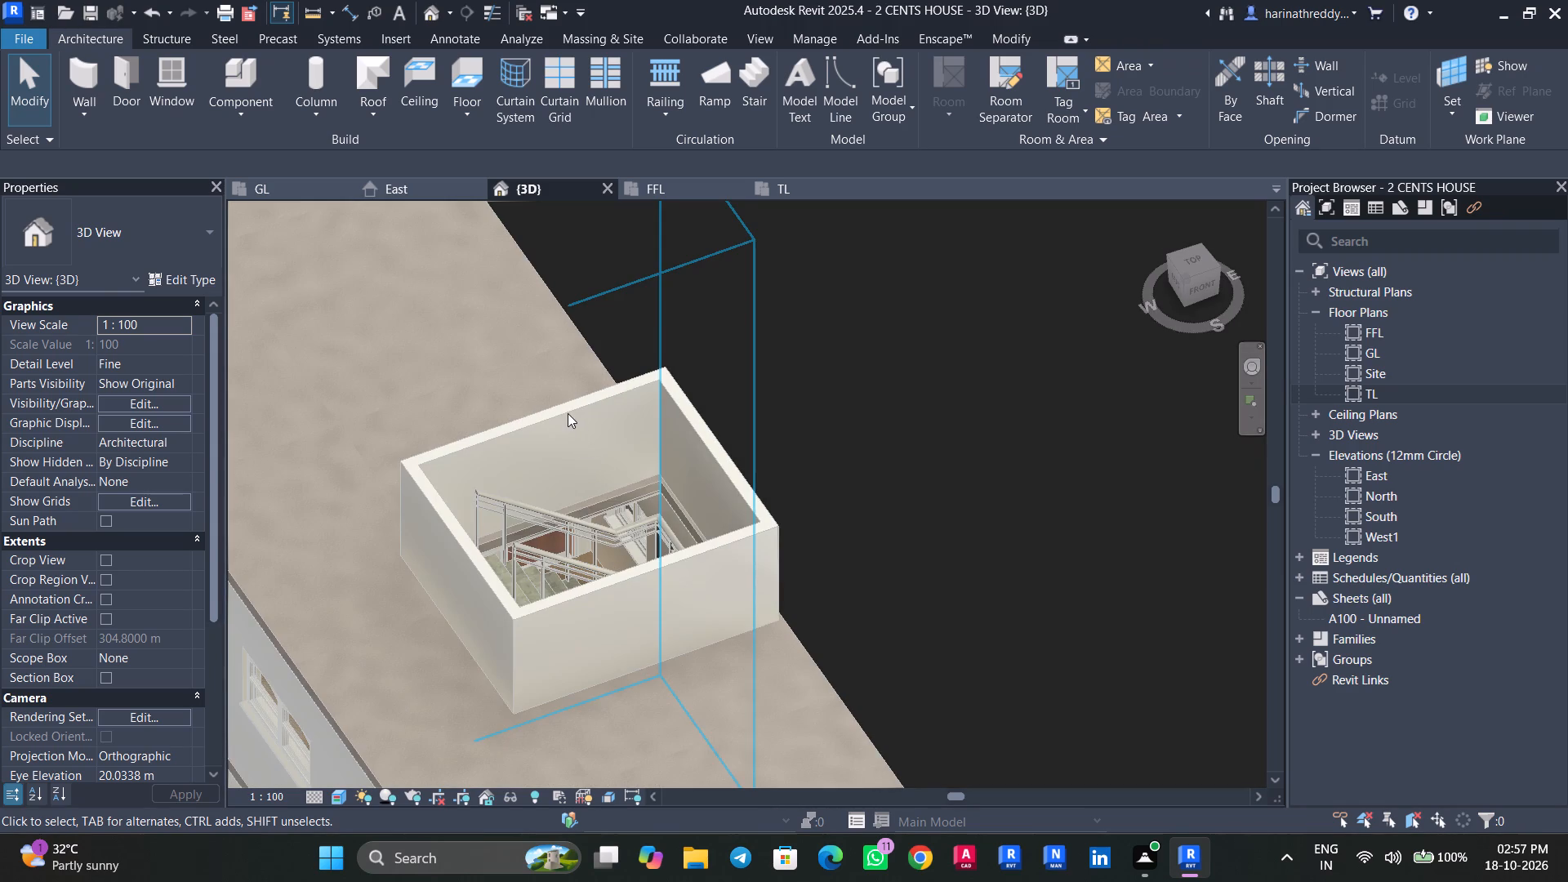
click(539, 416)
shift+middle_drag(901, 465, 882, 456)
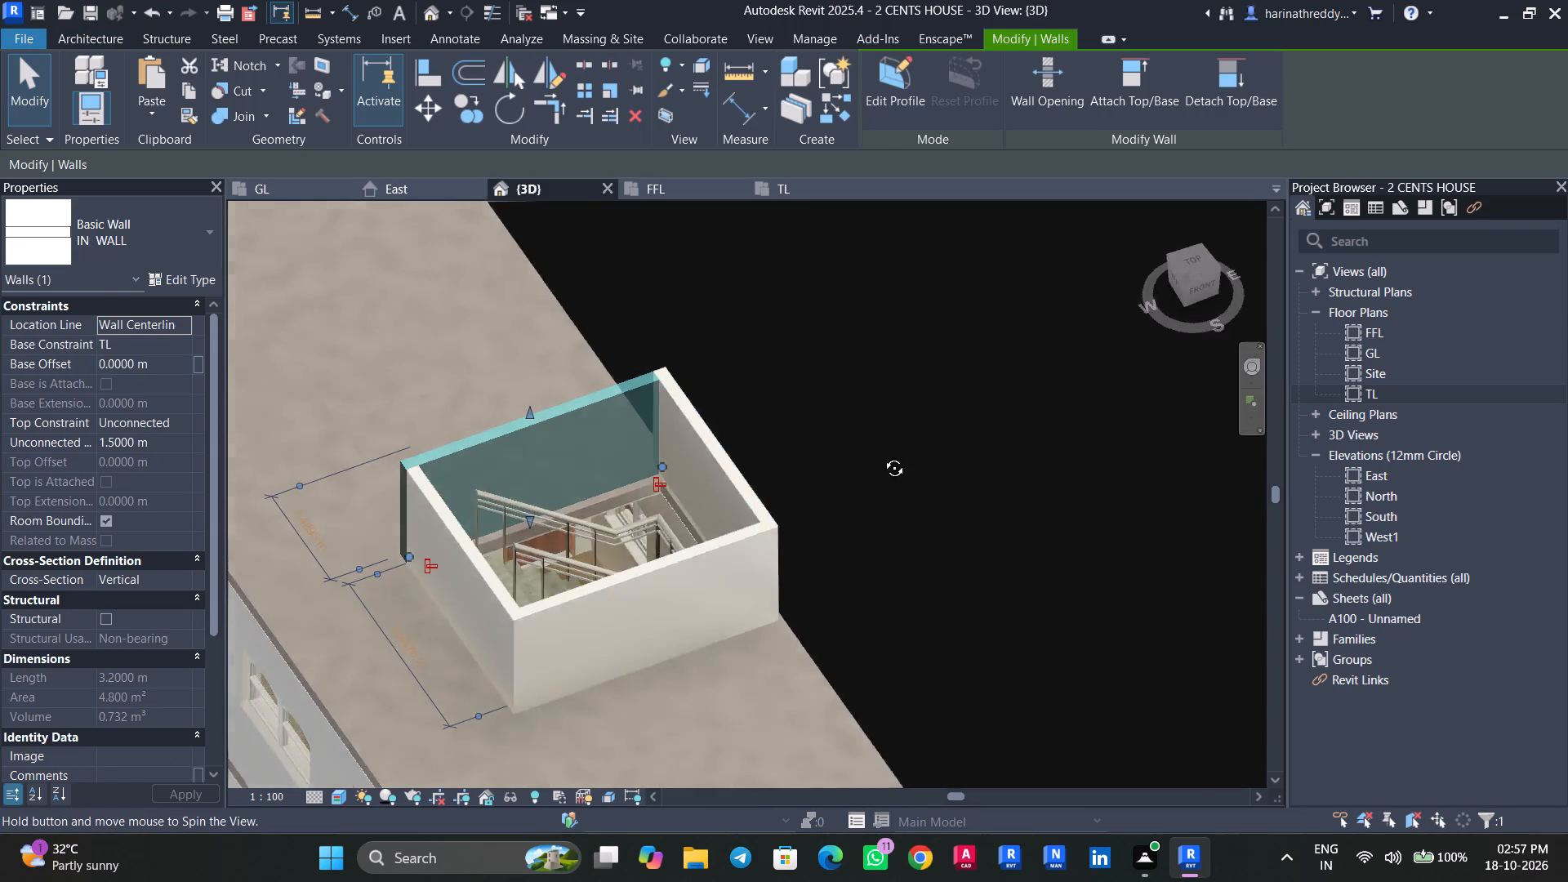
shift+middle_drag(882, 456, 1011, 347)
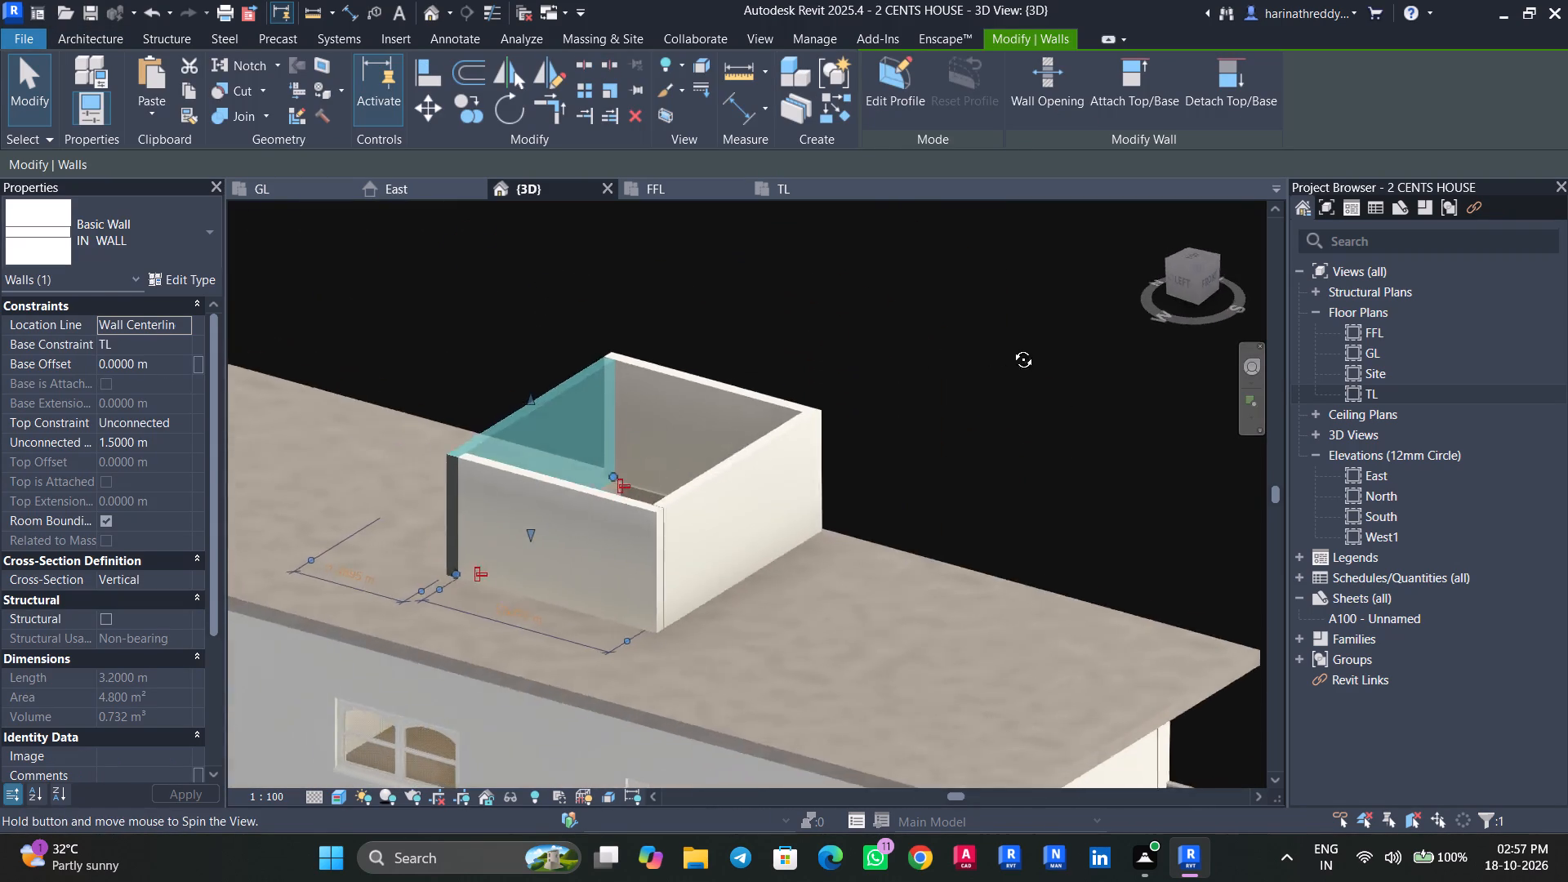
shift+middle_drag(1011, 347, 1254, 350)
scroll(331, 639, up, 5)
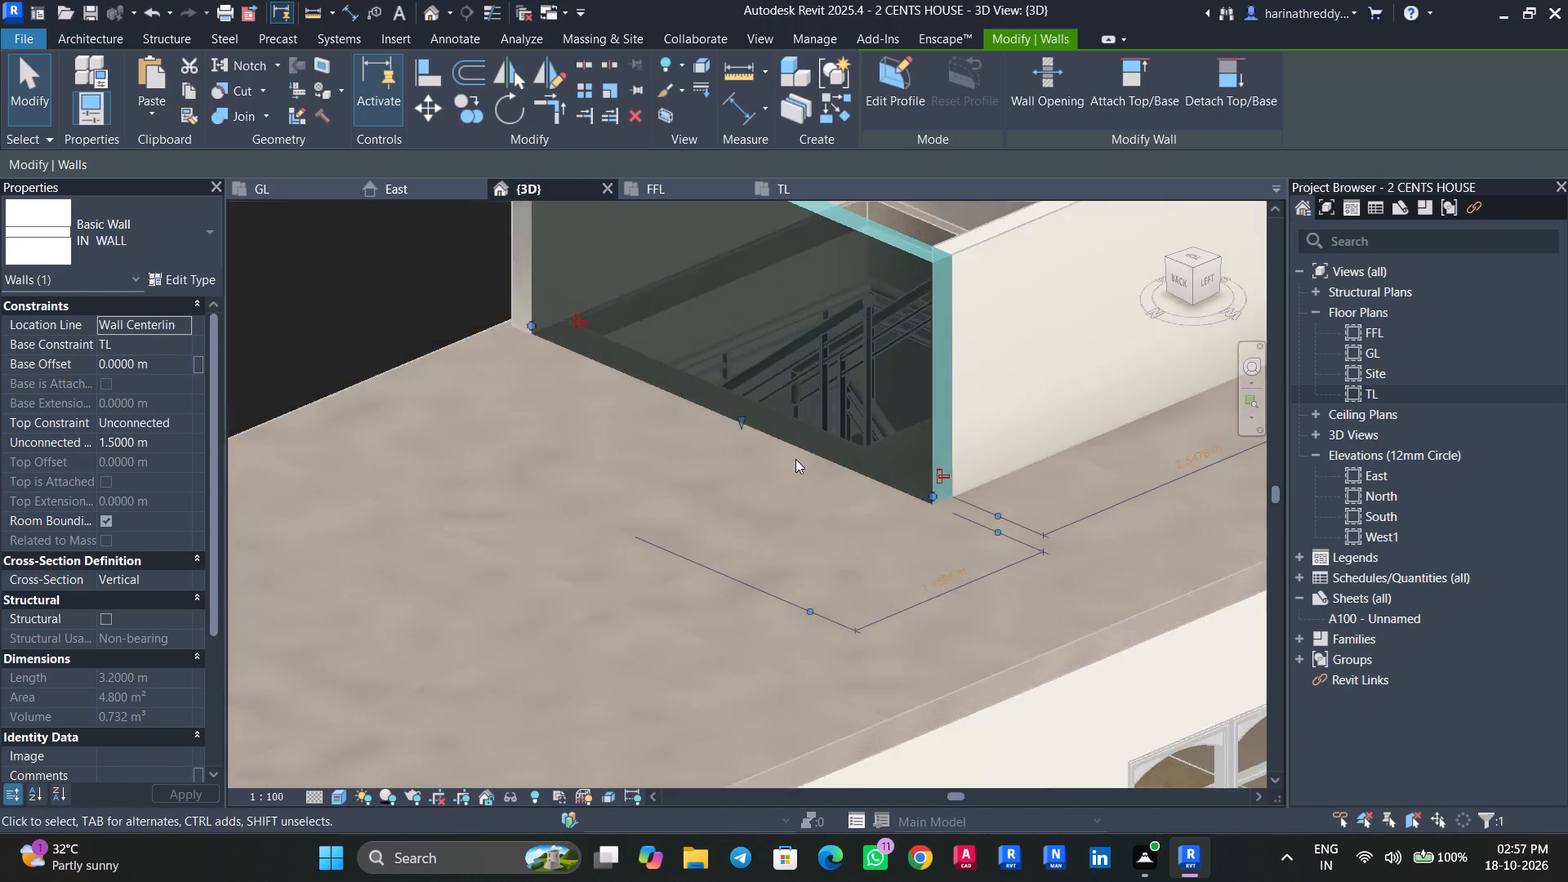
middle_drag(795, 459, 762, 614)
scroll(762, 614, up, 4)
key(Escape)
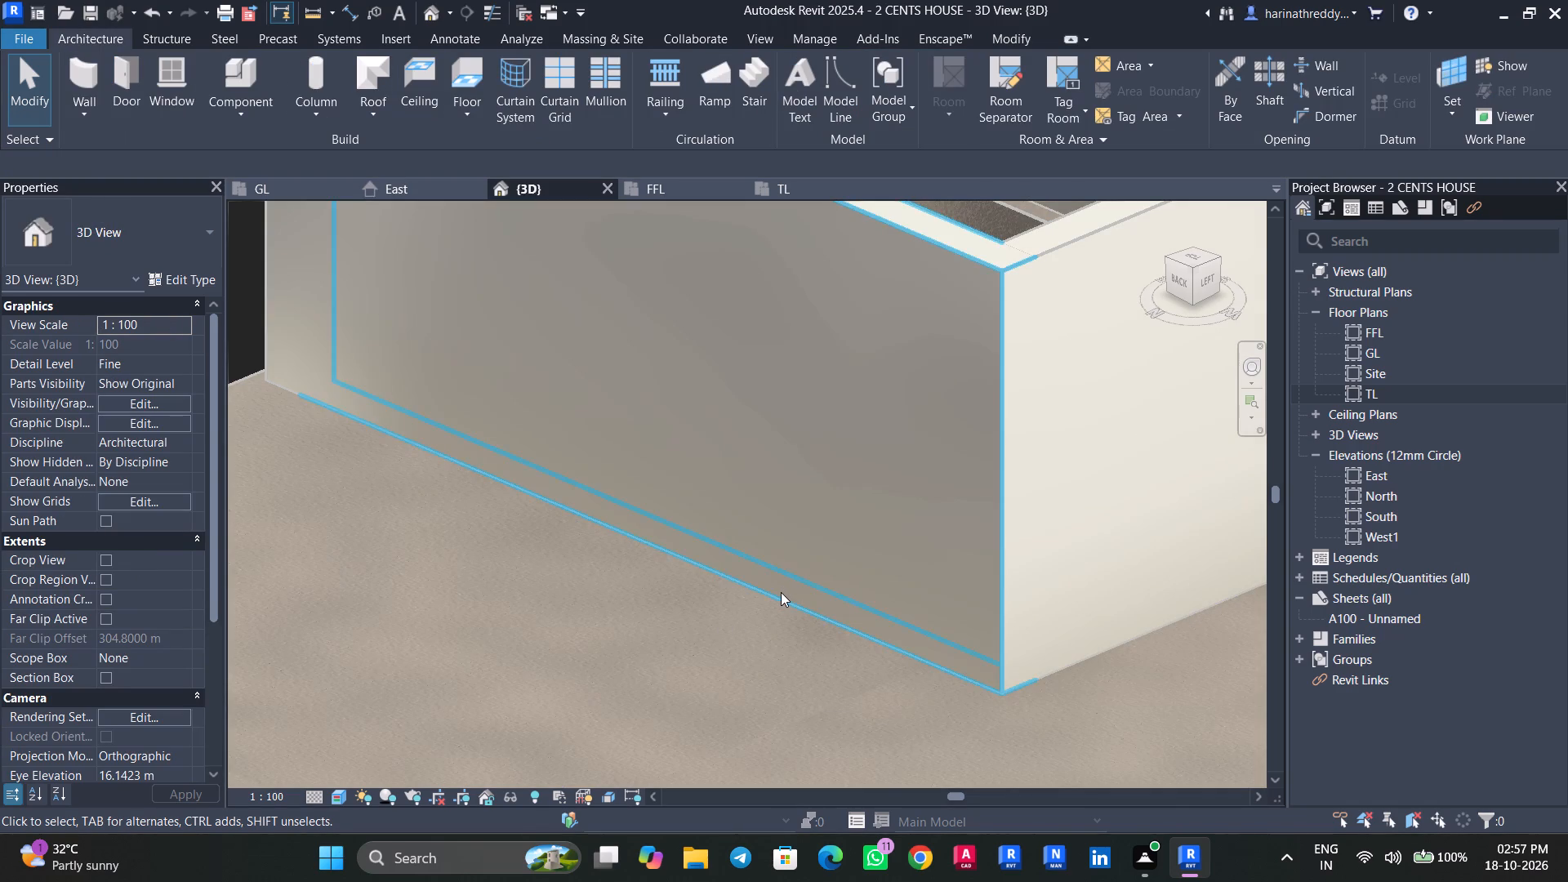
click(781, 595)
middle_drag(781, 595, 767, 627)
scroll(767, 628, down, 8)
shift+middle_drag(765, 629, 695, 752)
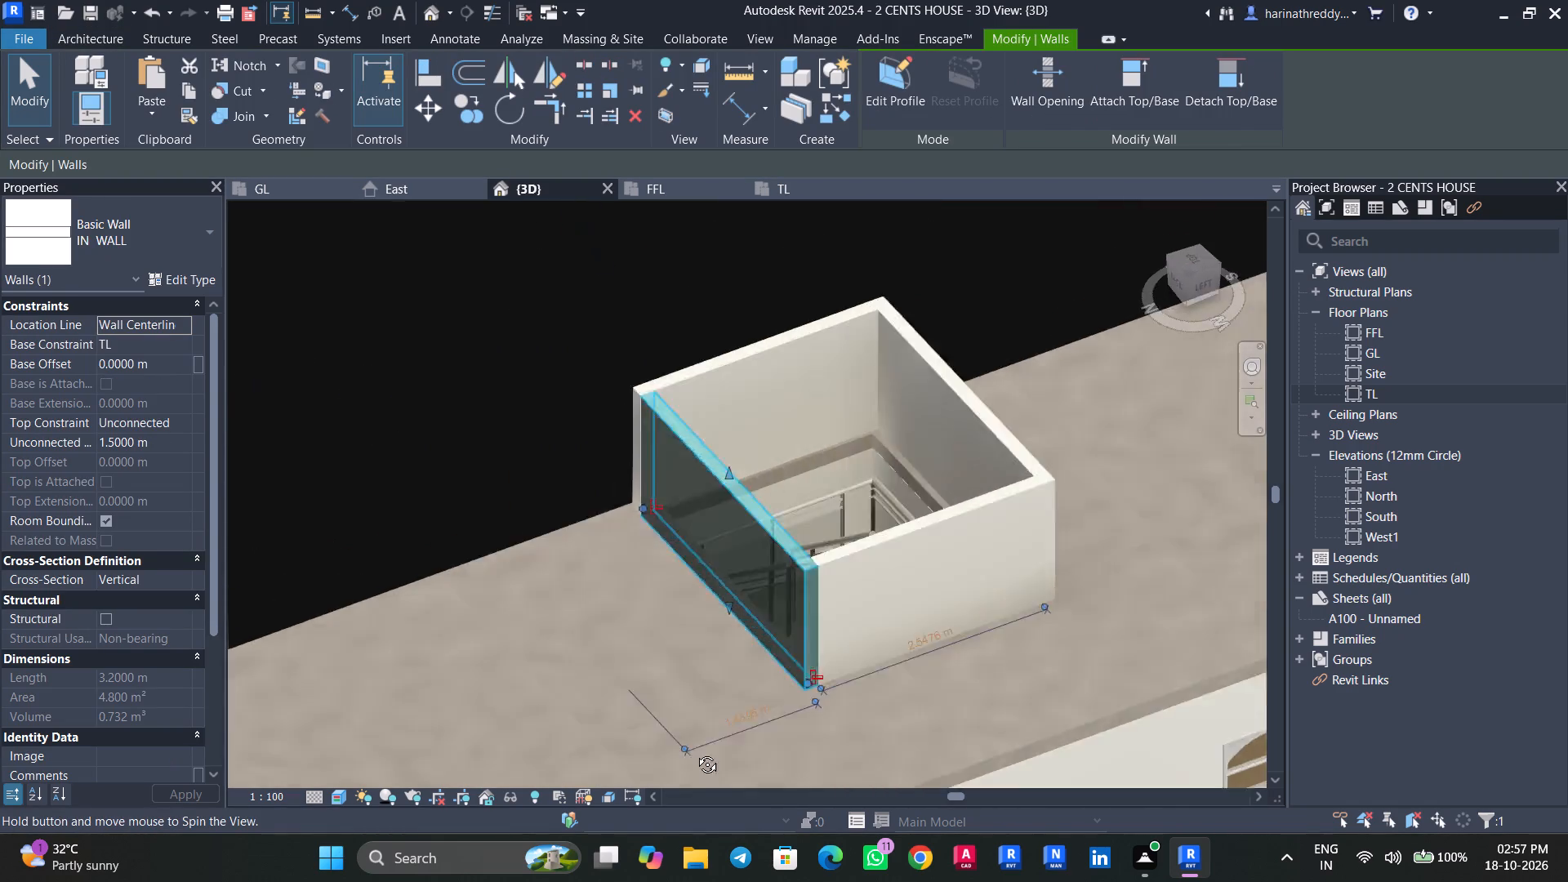
shift+middle_drag(695, 752, 549, 854)
key(Escape)
key(Escape)
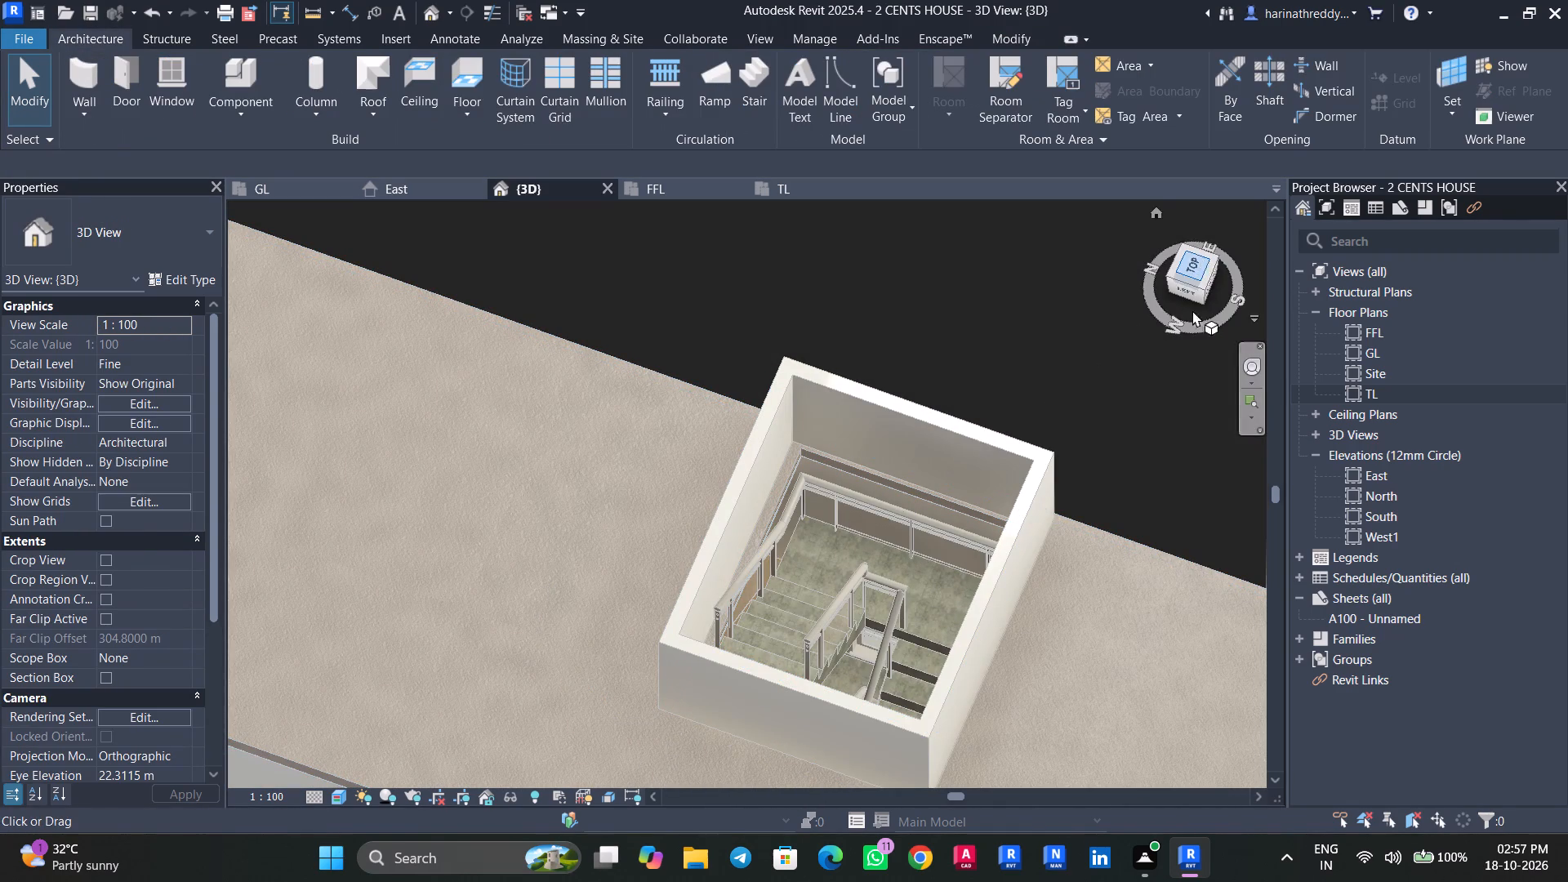
In the TL floor plan, align the inner face of the upper stairwell wall with the upper edge of the shaft opening.
double_click(1364, 400)
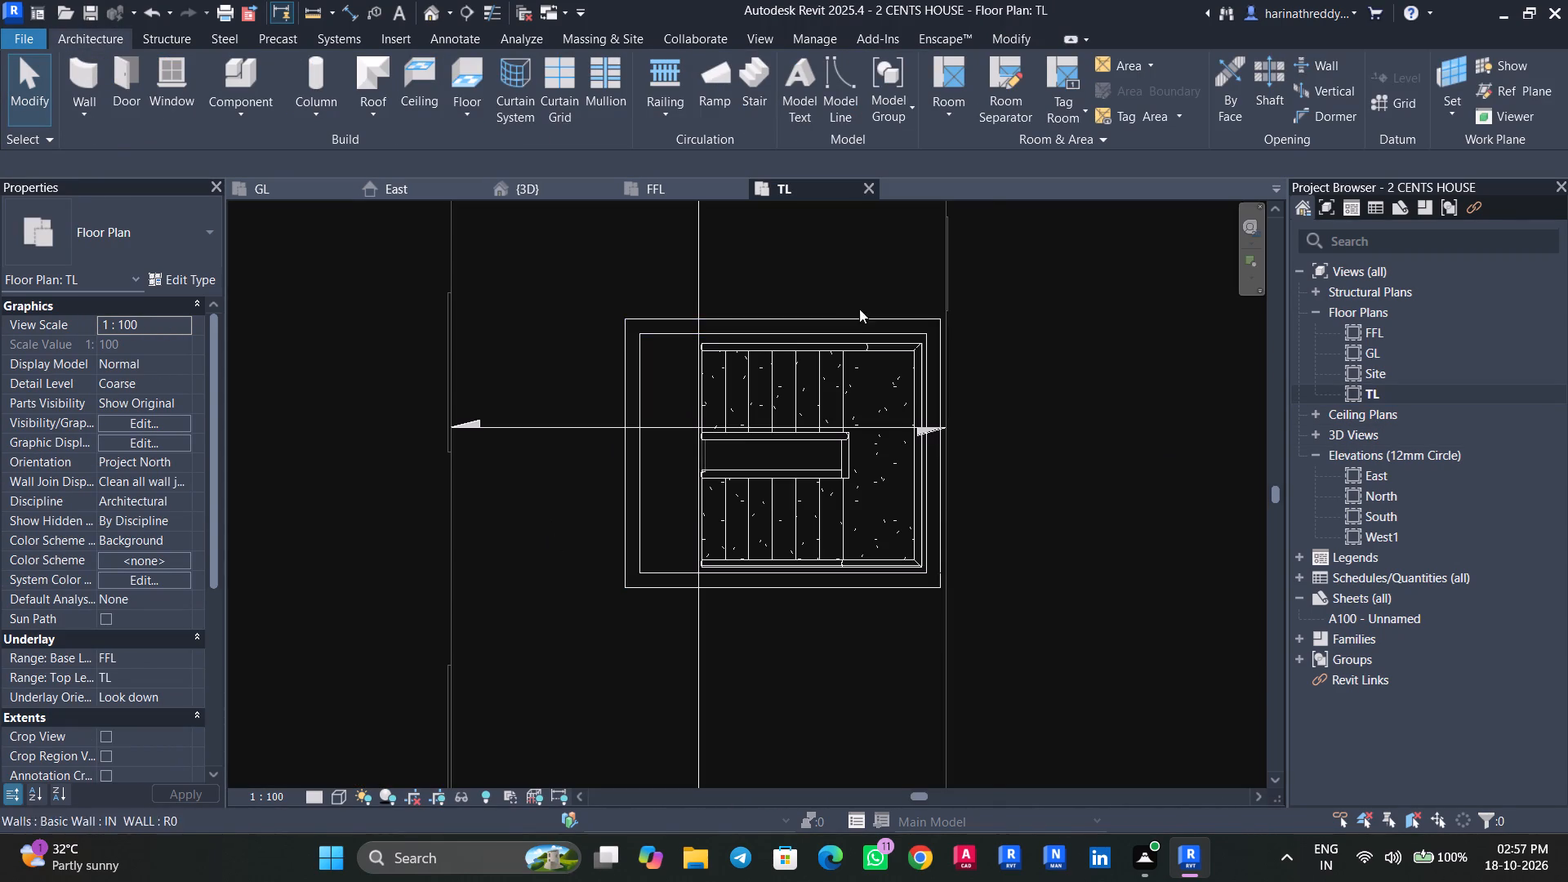
scroll(857, 323, up, 4)
text(AL)
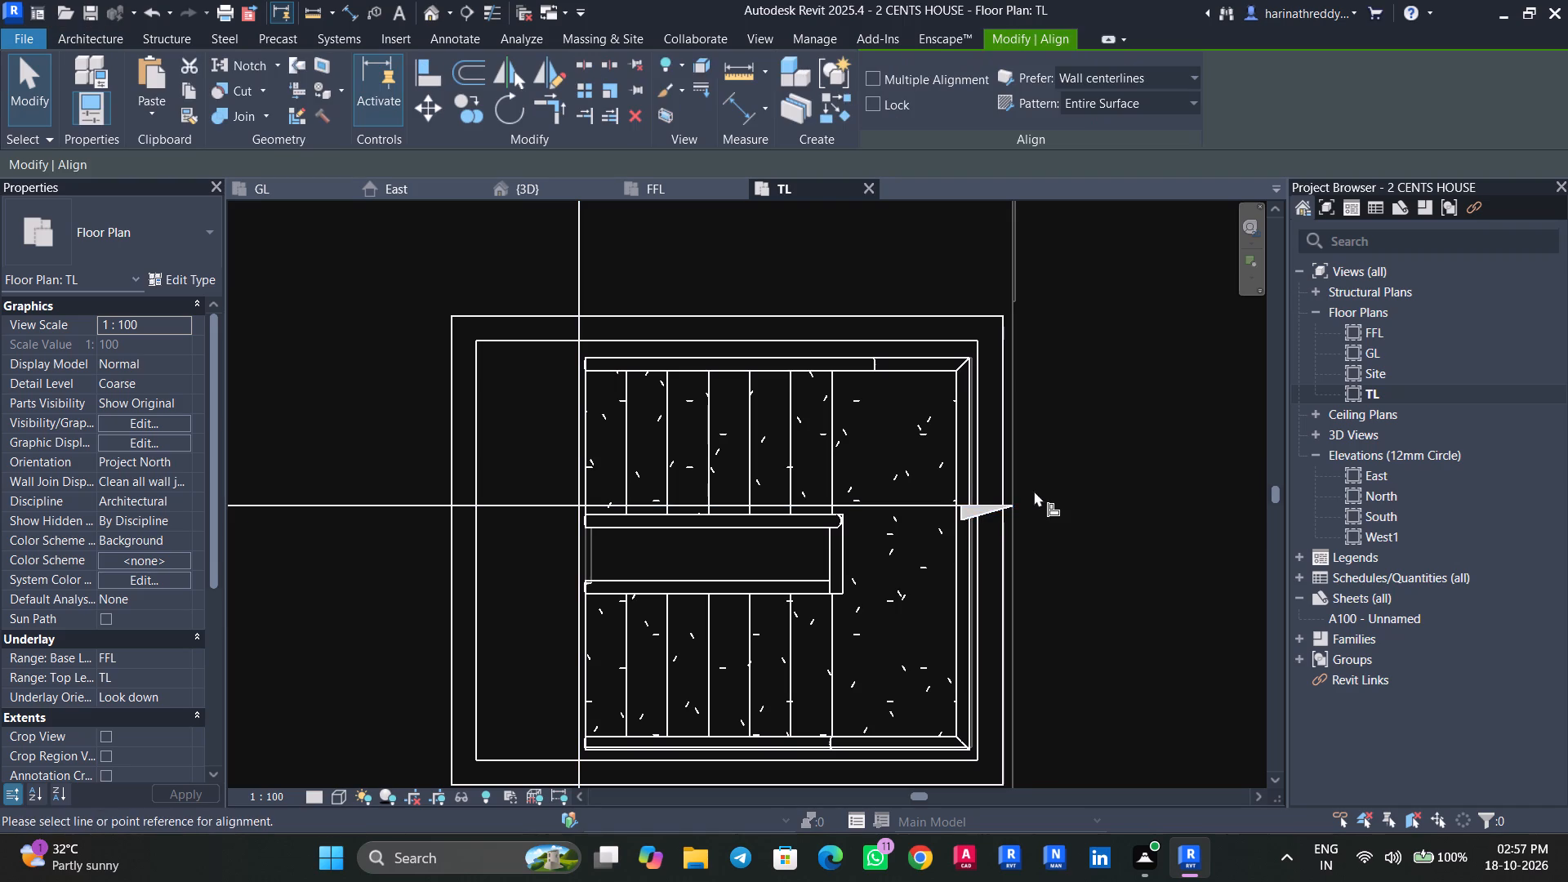
scroll(807, 358, up, 6)
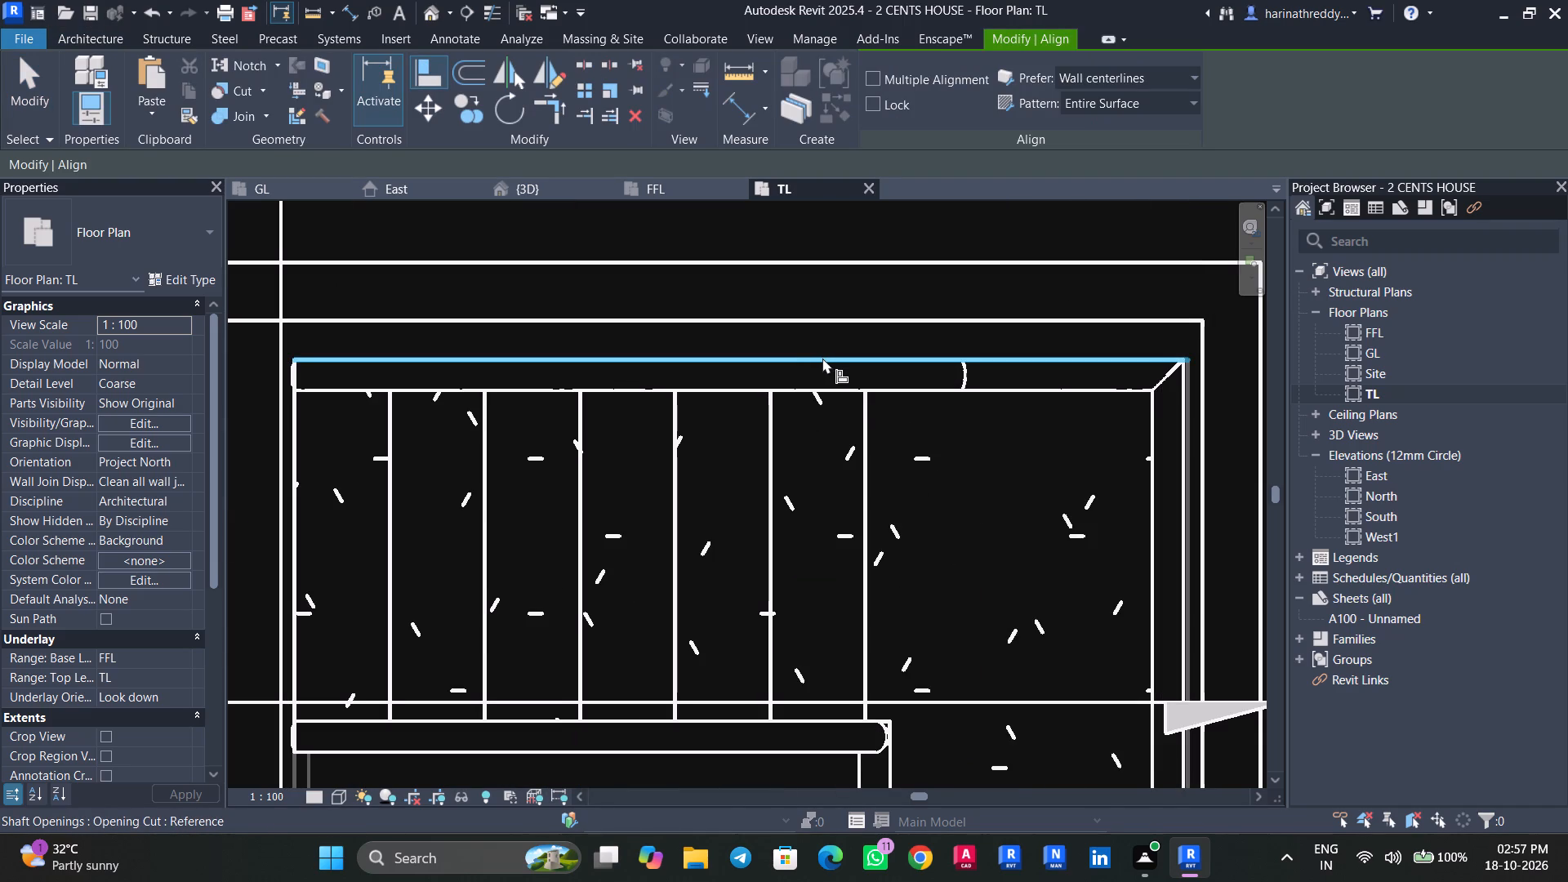
click(822, 358)
click(826, 329)
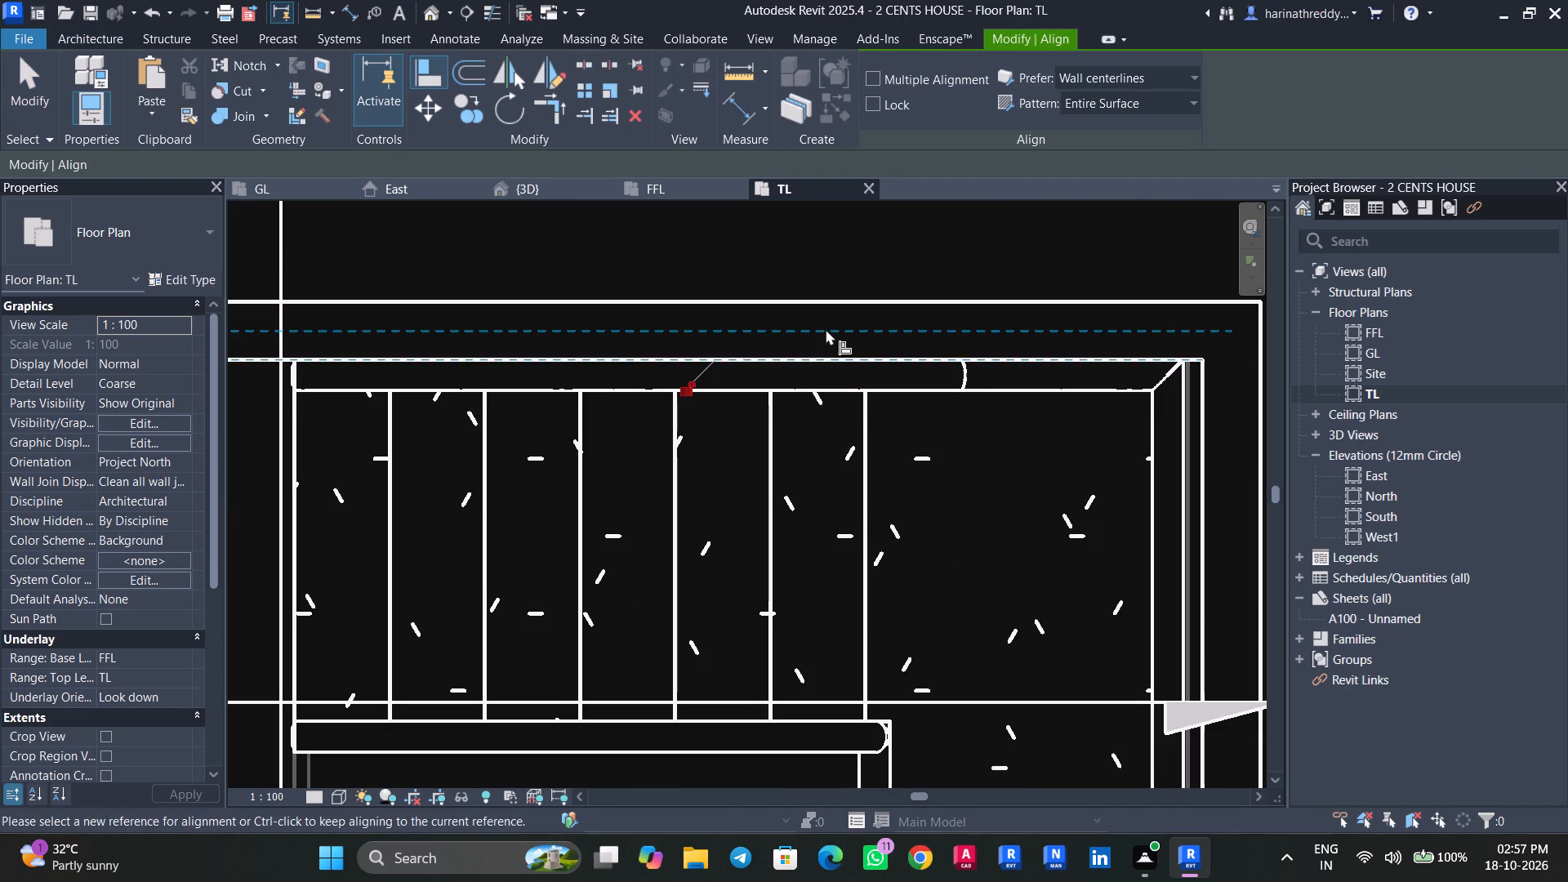
Align the inner face of the lower stairwell wall with the lower edge of the shaft opening in the TL plan.
scroll(866, 501, down, 7)
middle_drag(875, 647, 924, 425)
scroll(871, 581, up, 4)
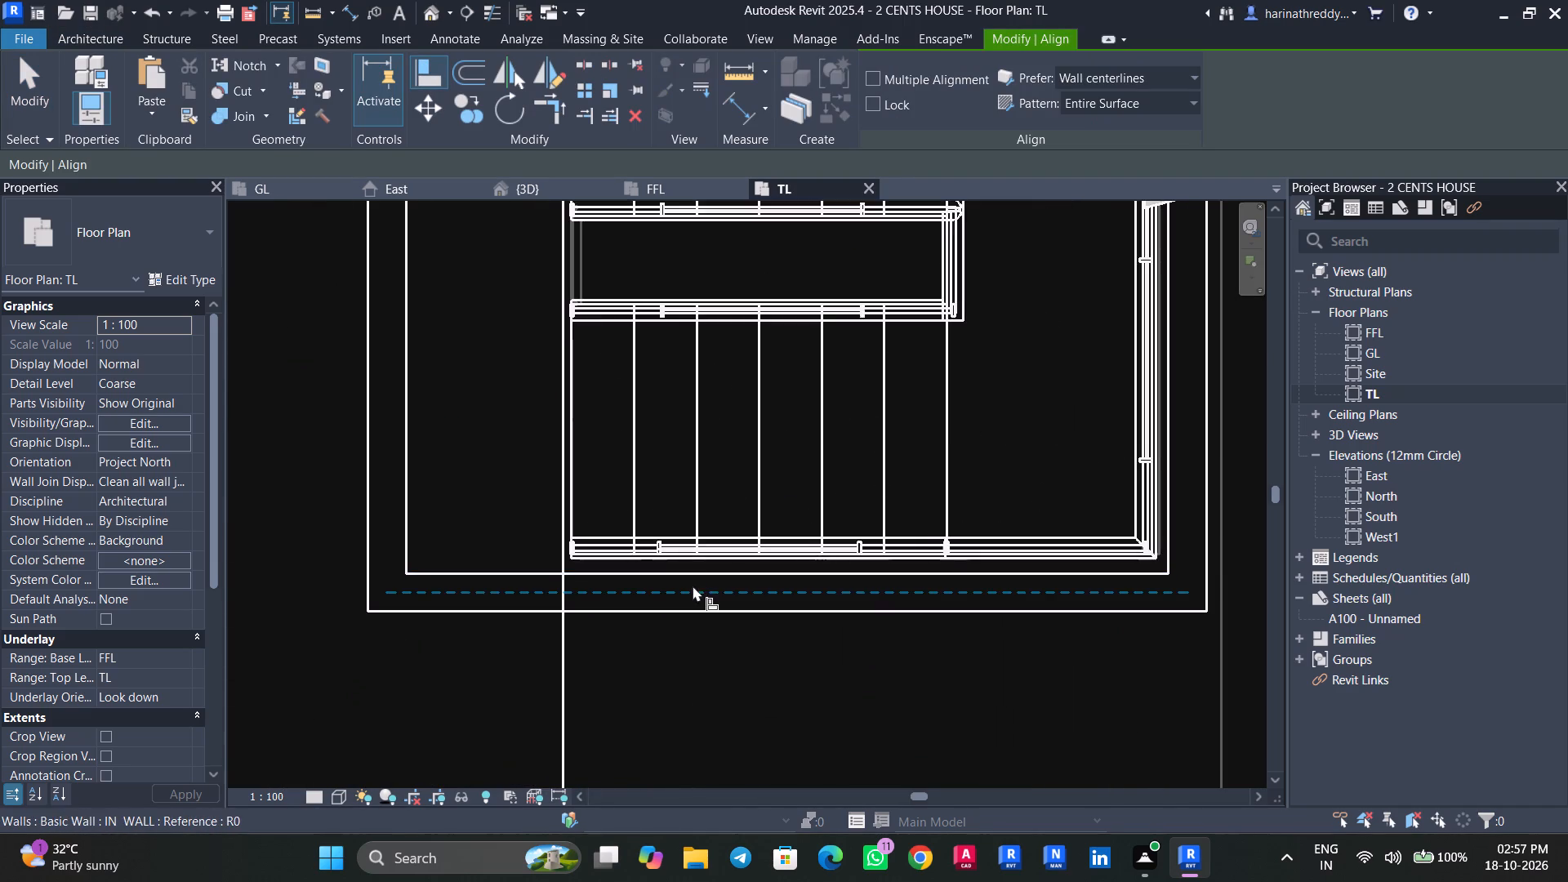
scroll(689, 560, up, 5)
click(685, 564)
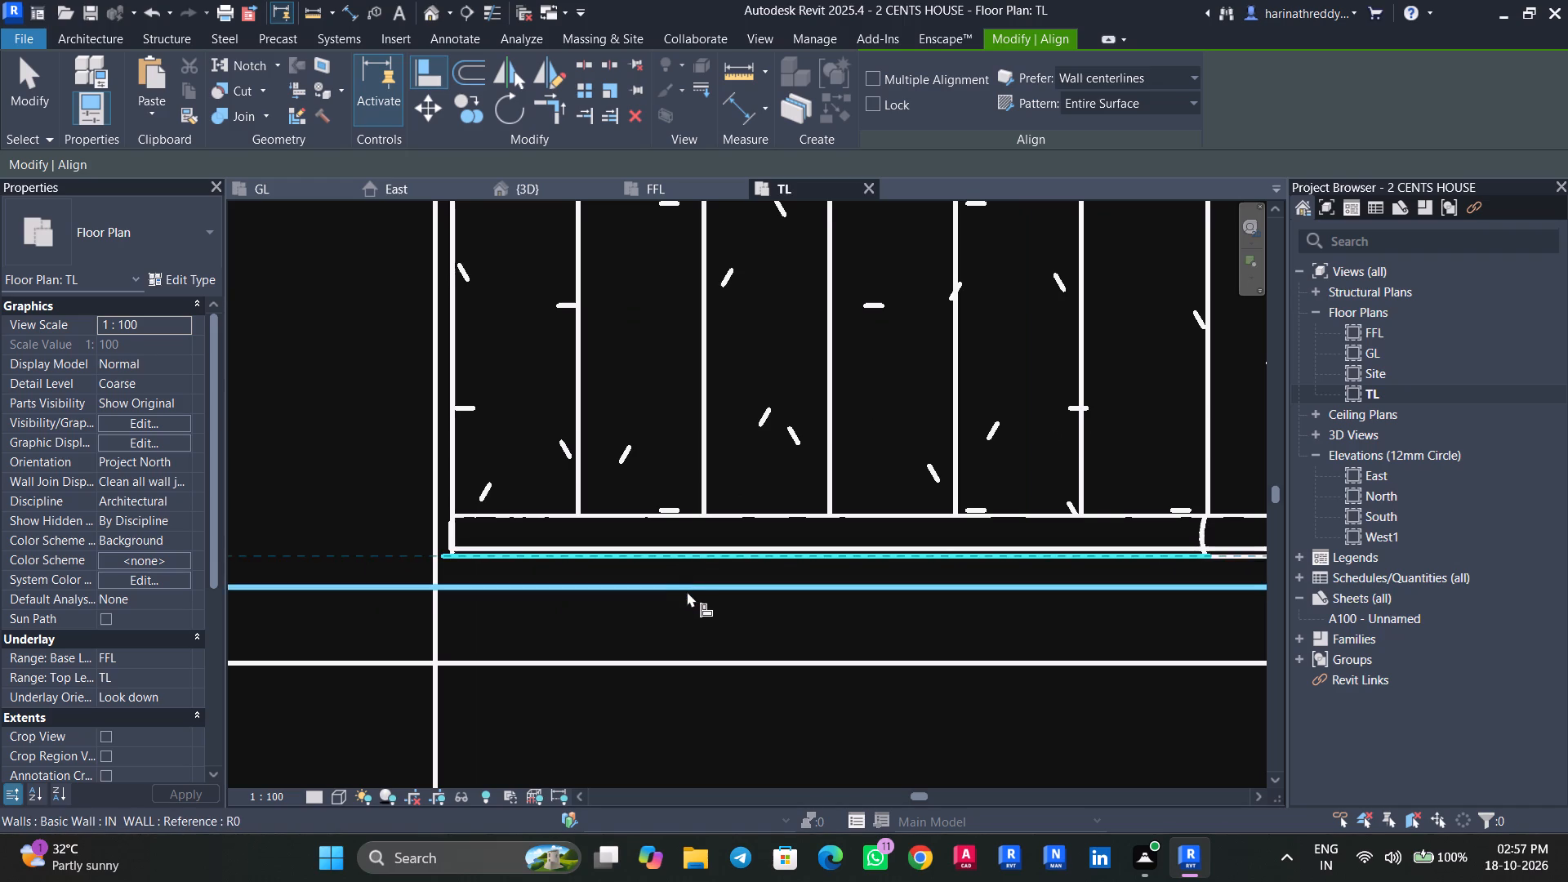
click(687, 591)
scroll(688, 591, down, 5)
middle_drag(687, 608, 707, 728)
scroll(707, 728, down, 4)
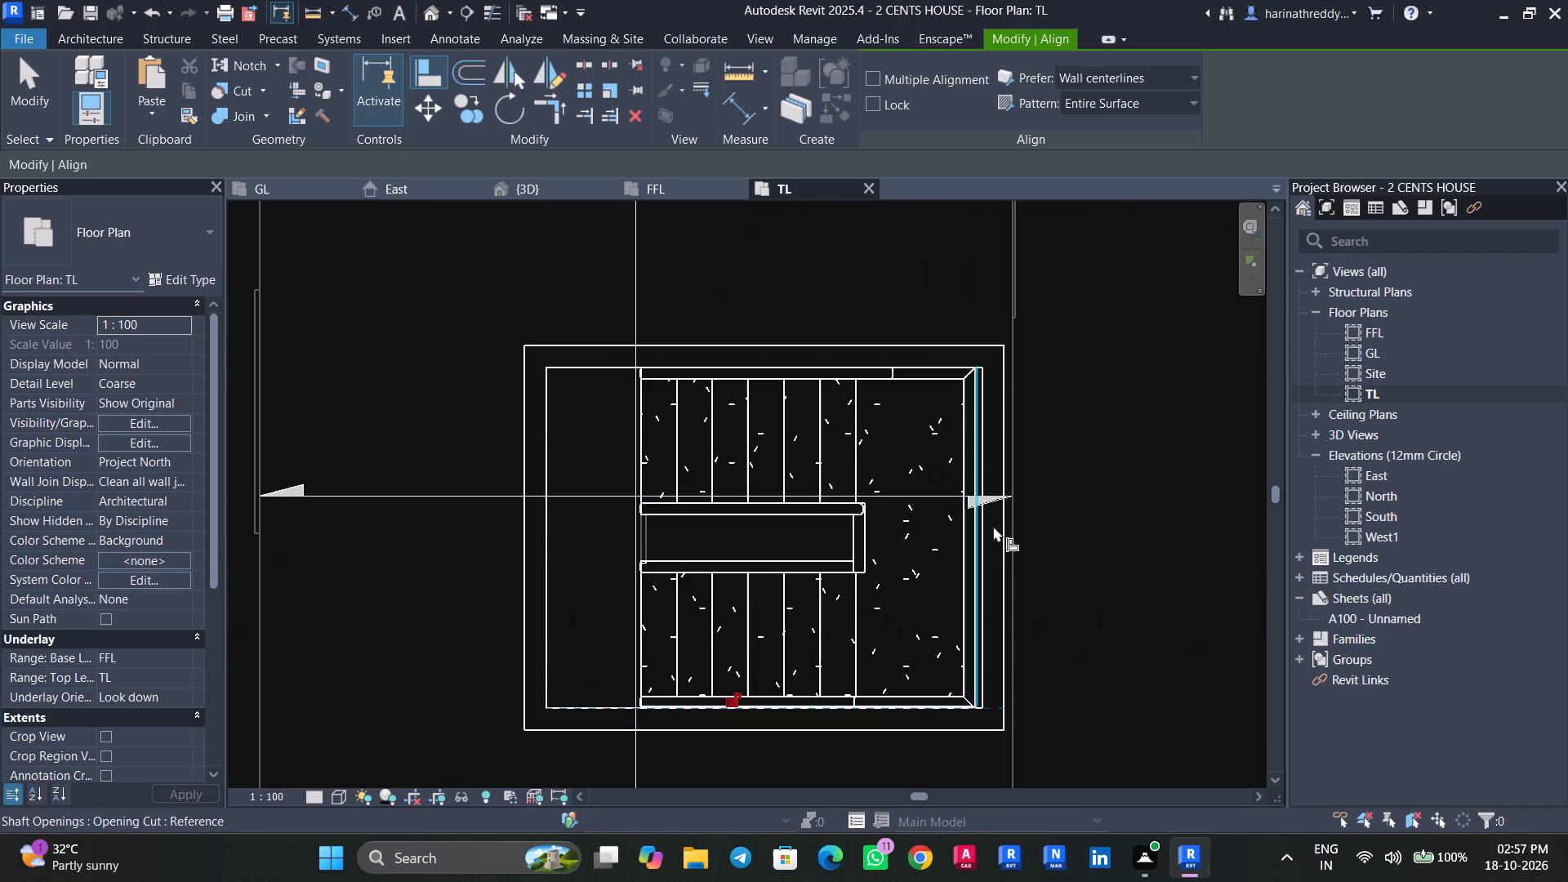
scroll(994, 525, up, 8)
key(Escape)
key(Escape)
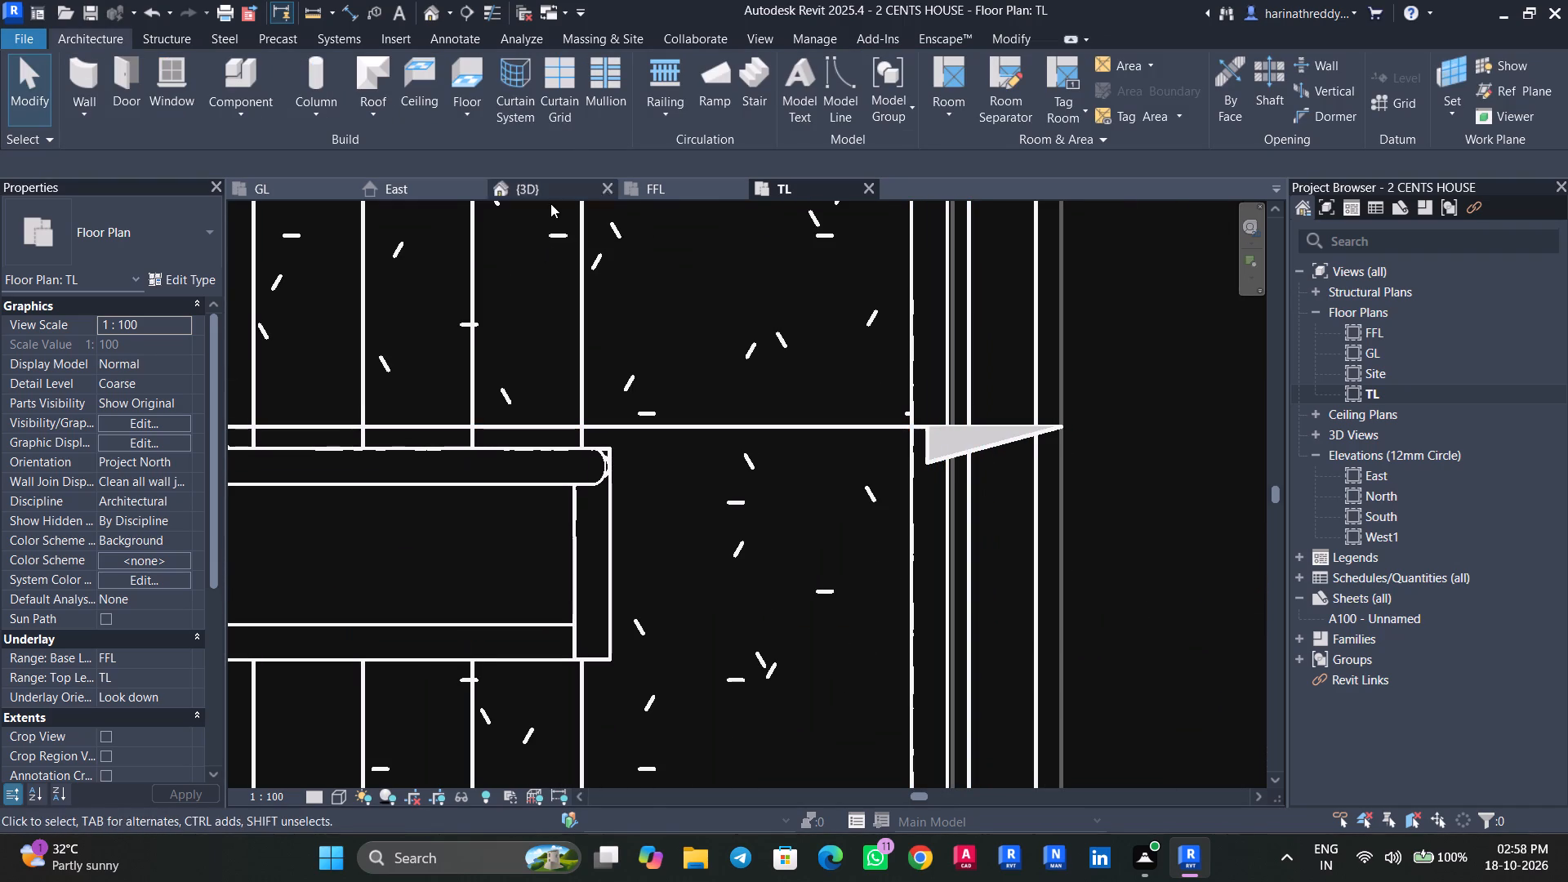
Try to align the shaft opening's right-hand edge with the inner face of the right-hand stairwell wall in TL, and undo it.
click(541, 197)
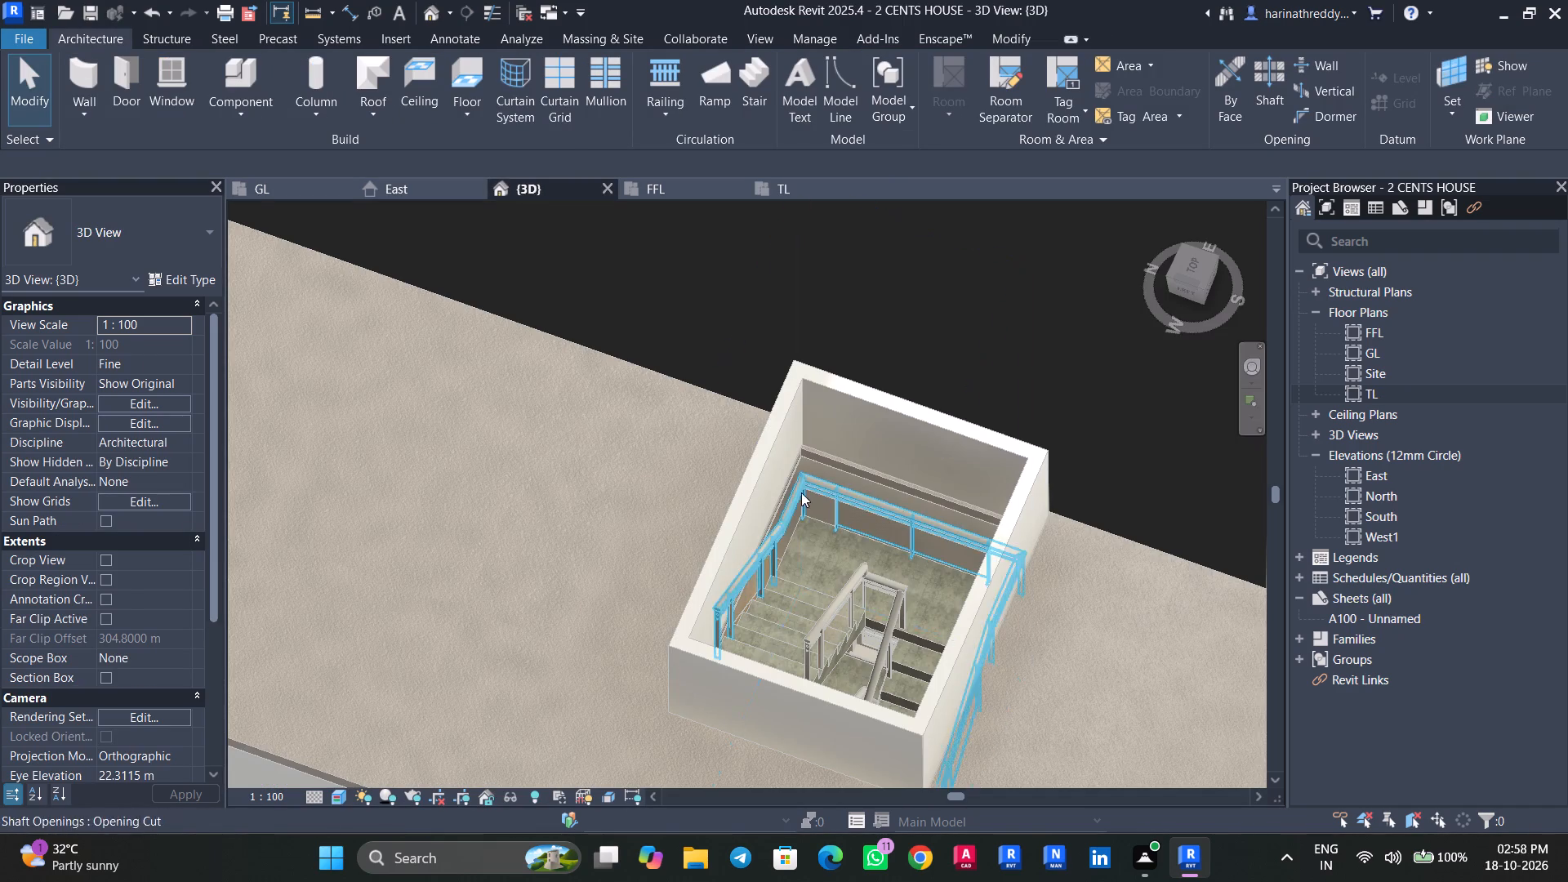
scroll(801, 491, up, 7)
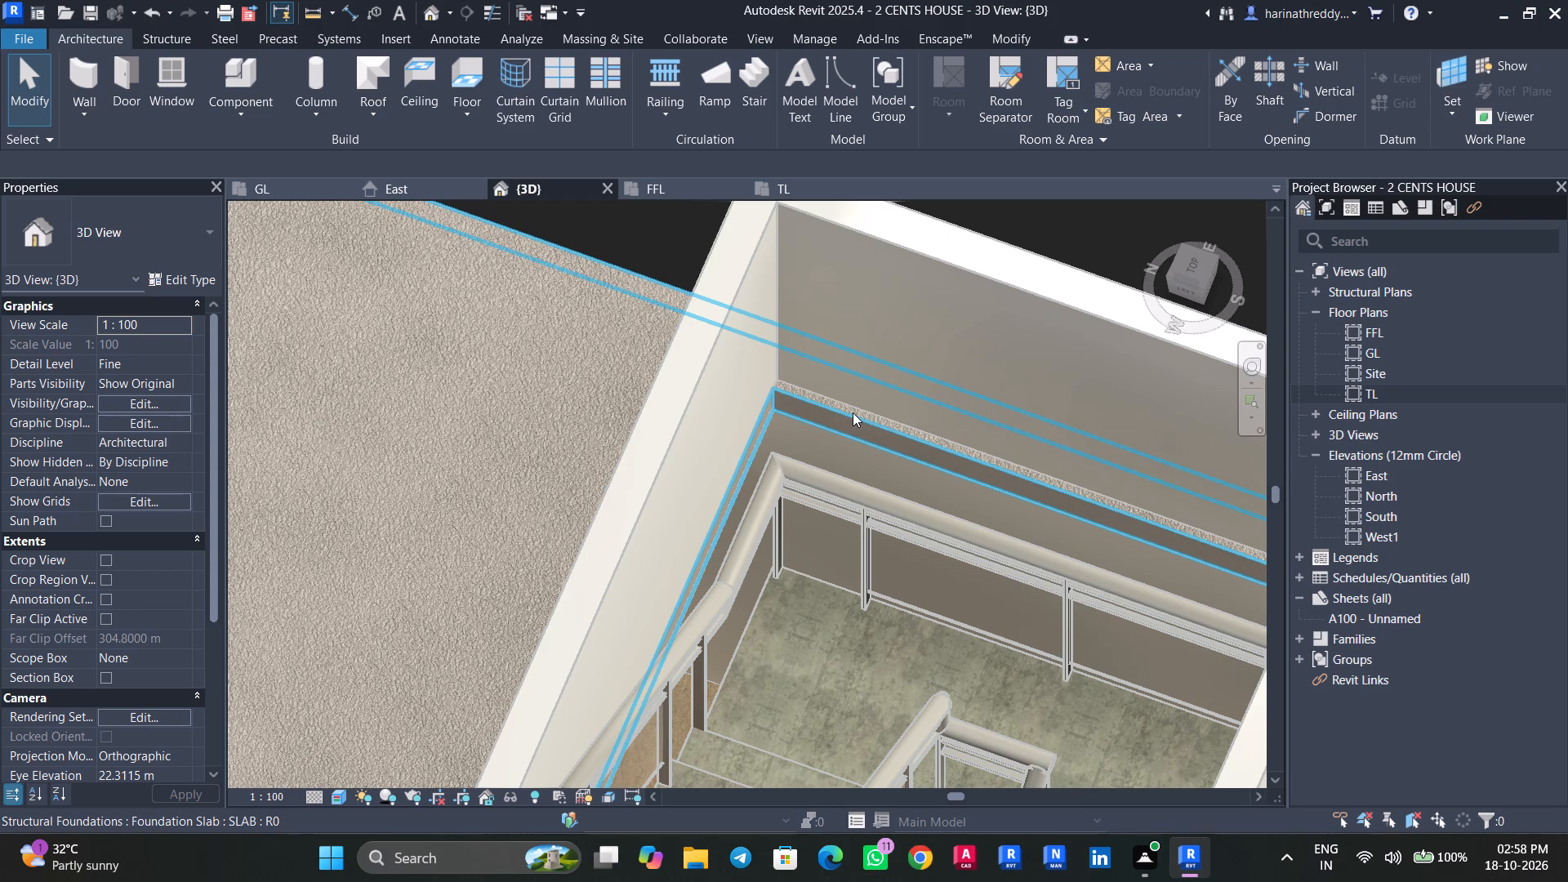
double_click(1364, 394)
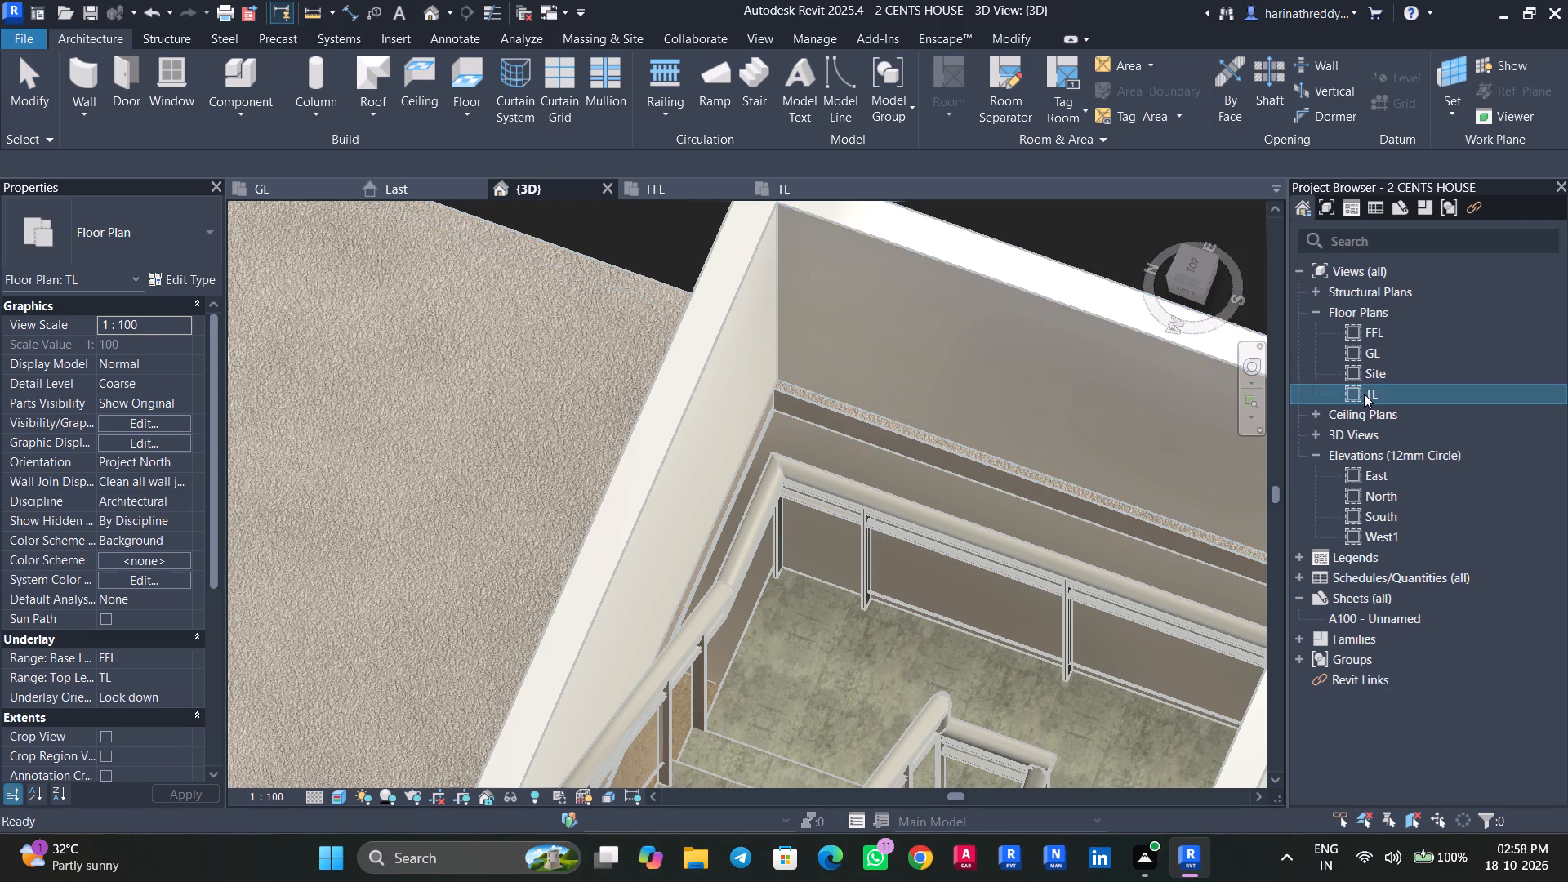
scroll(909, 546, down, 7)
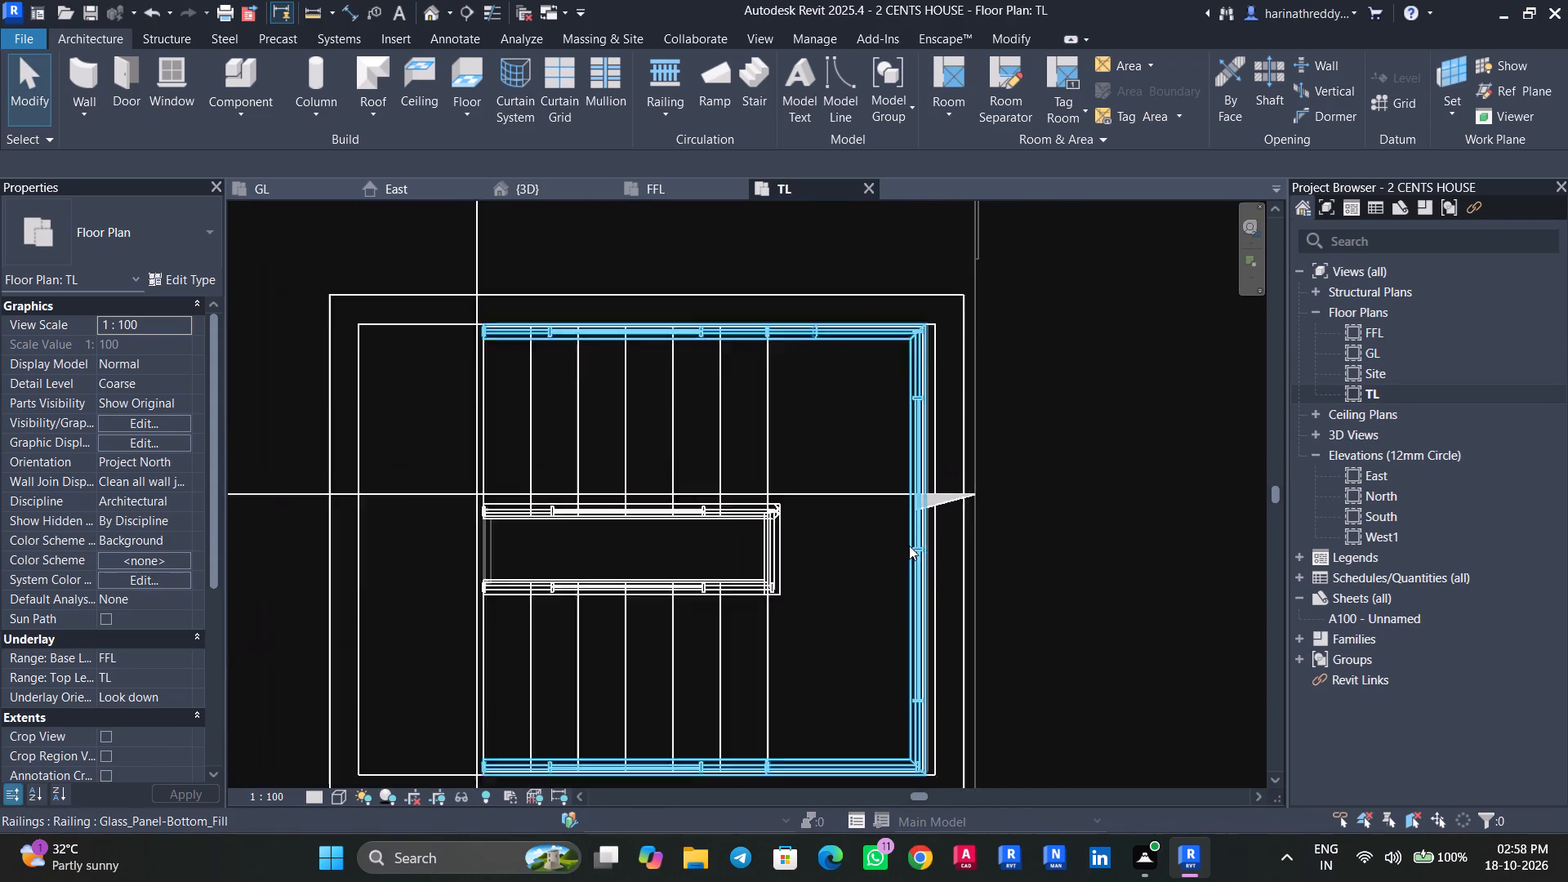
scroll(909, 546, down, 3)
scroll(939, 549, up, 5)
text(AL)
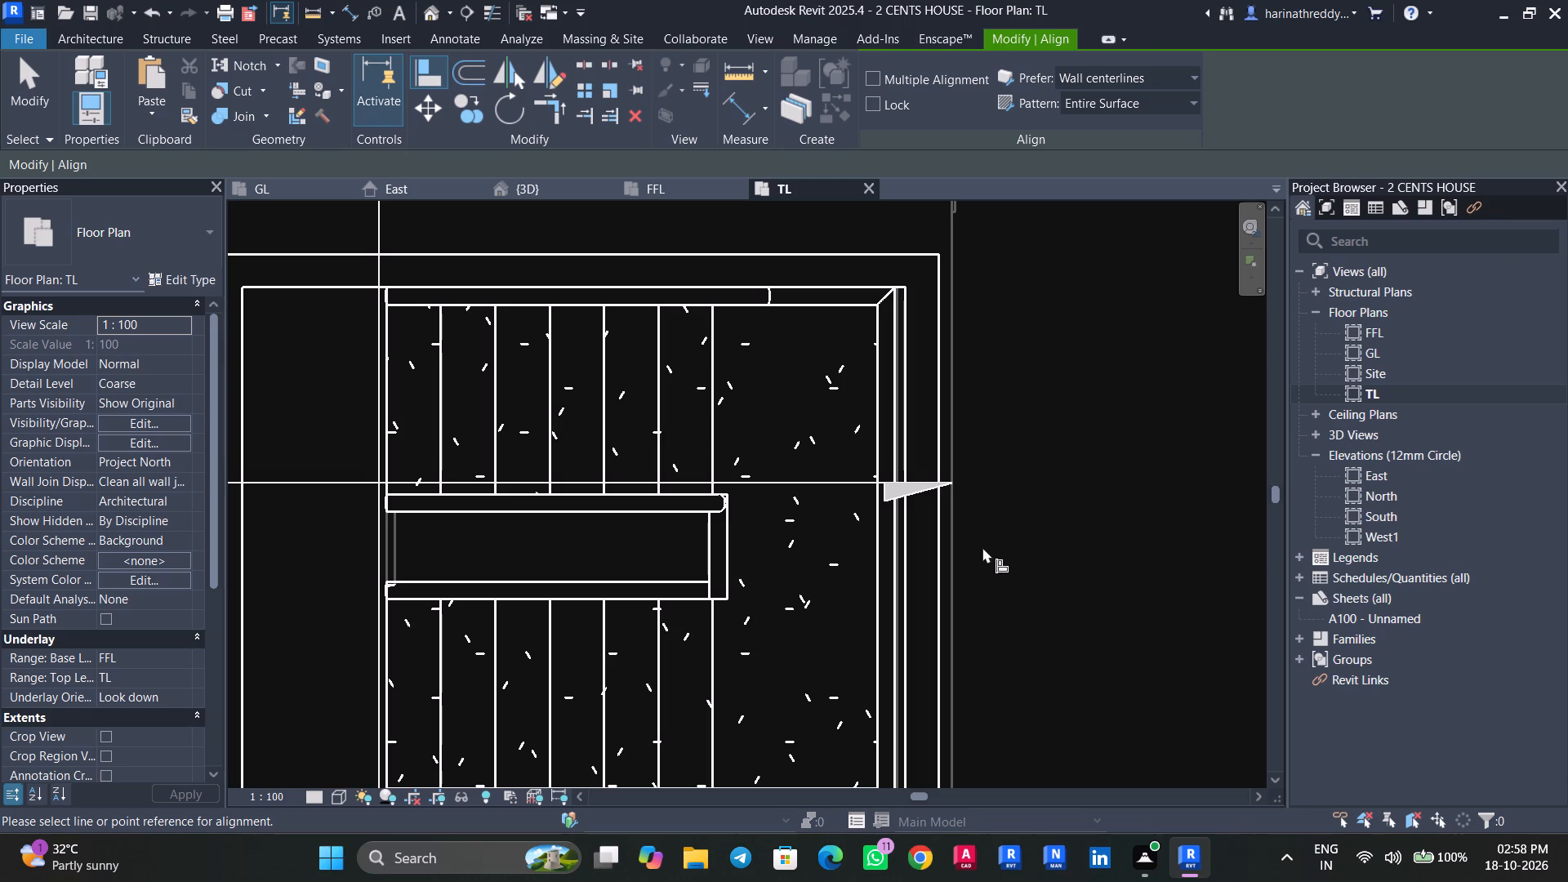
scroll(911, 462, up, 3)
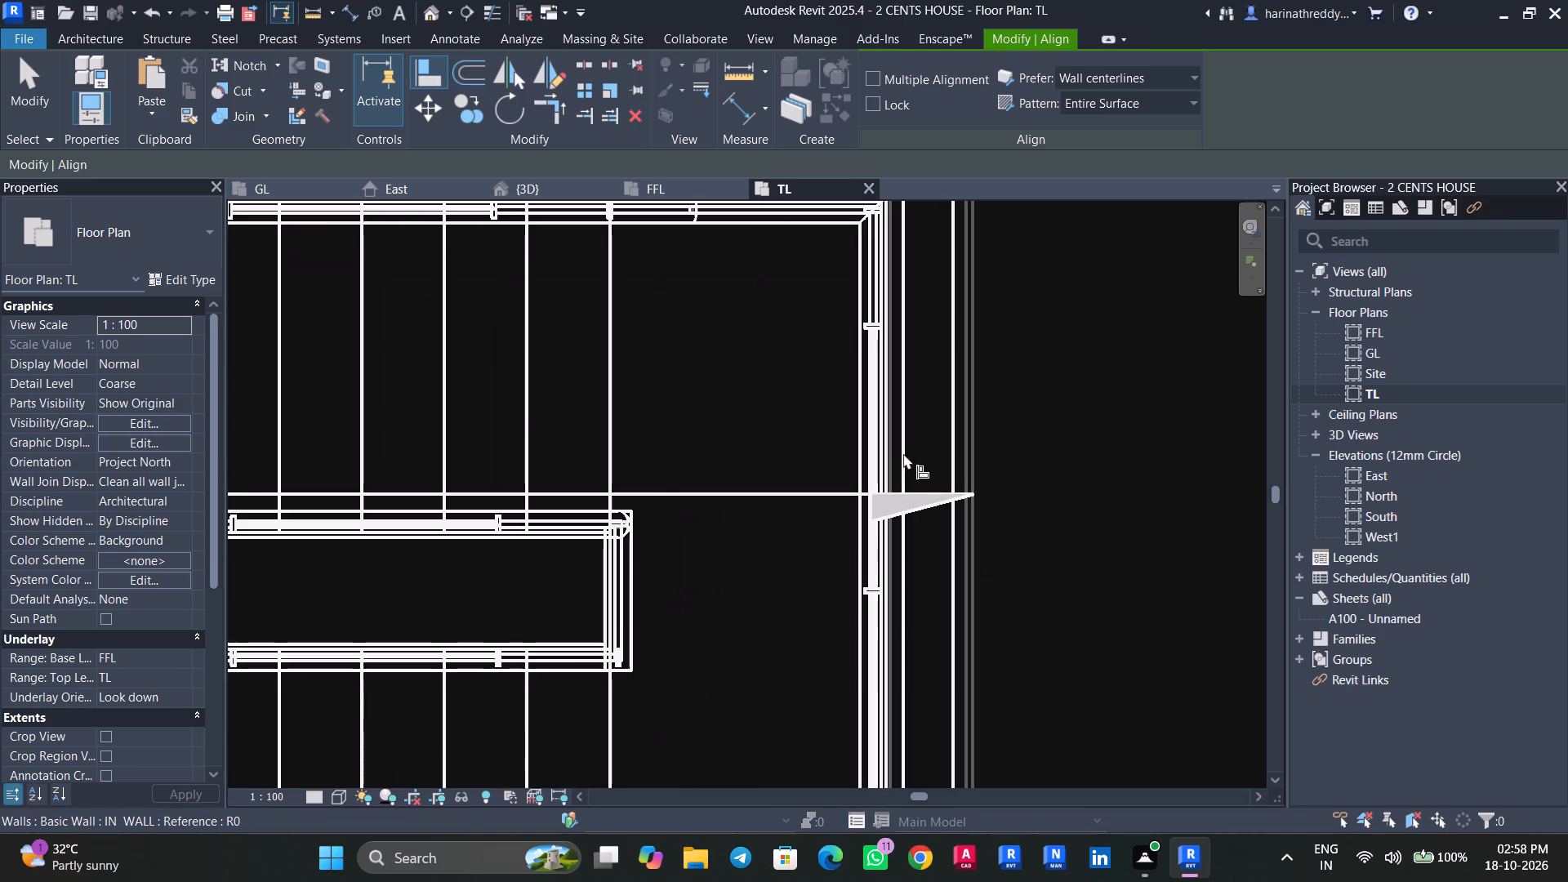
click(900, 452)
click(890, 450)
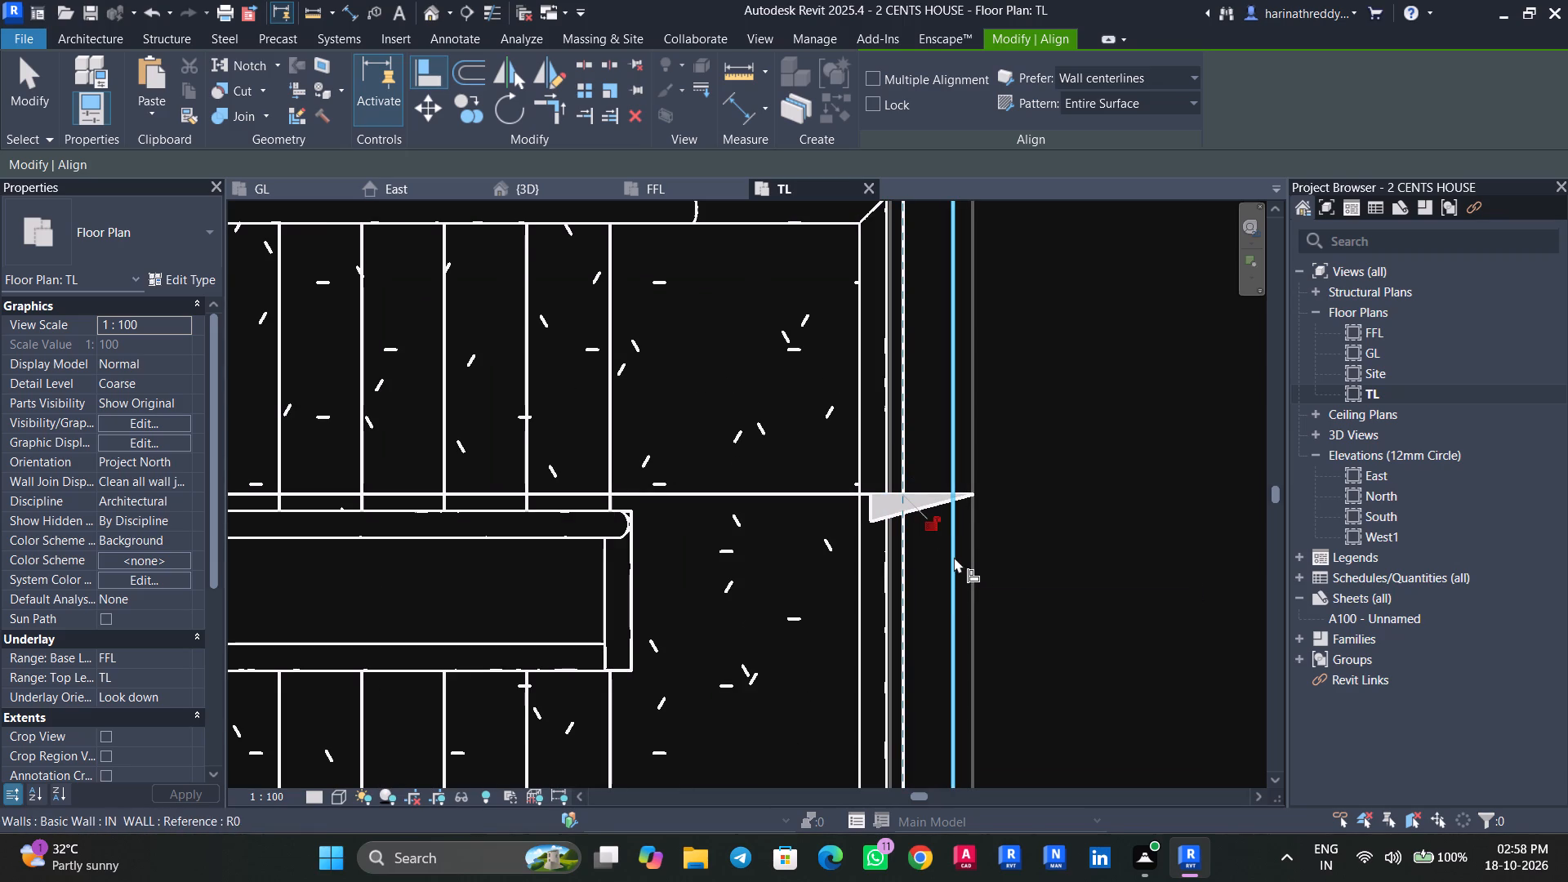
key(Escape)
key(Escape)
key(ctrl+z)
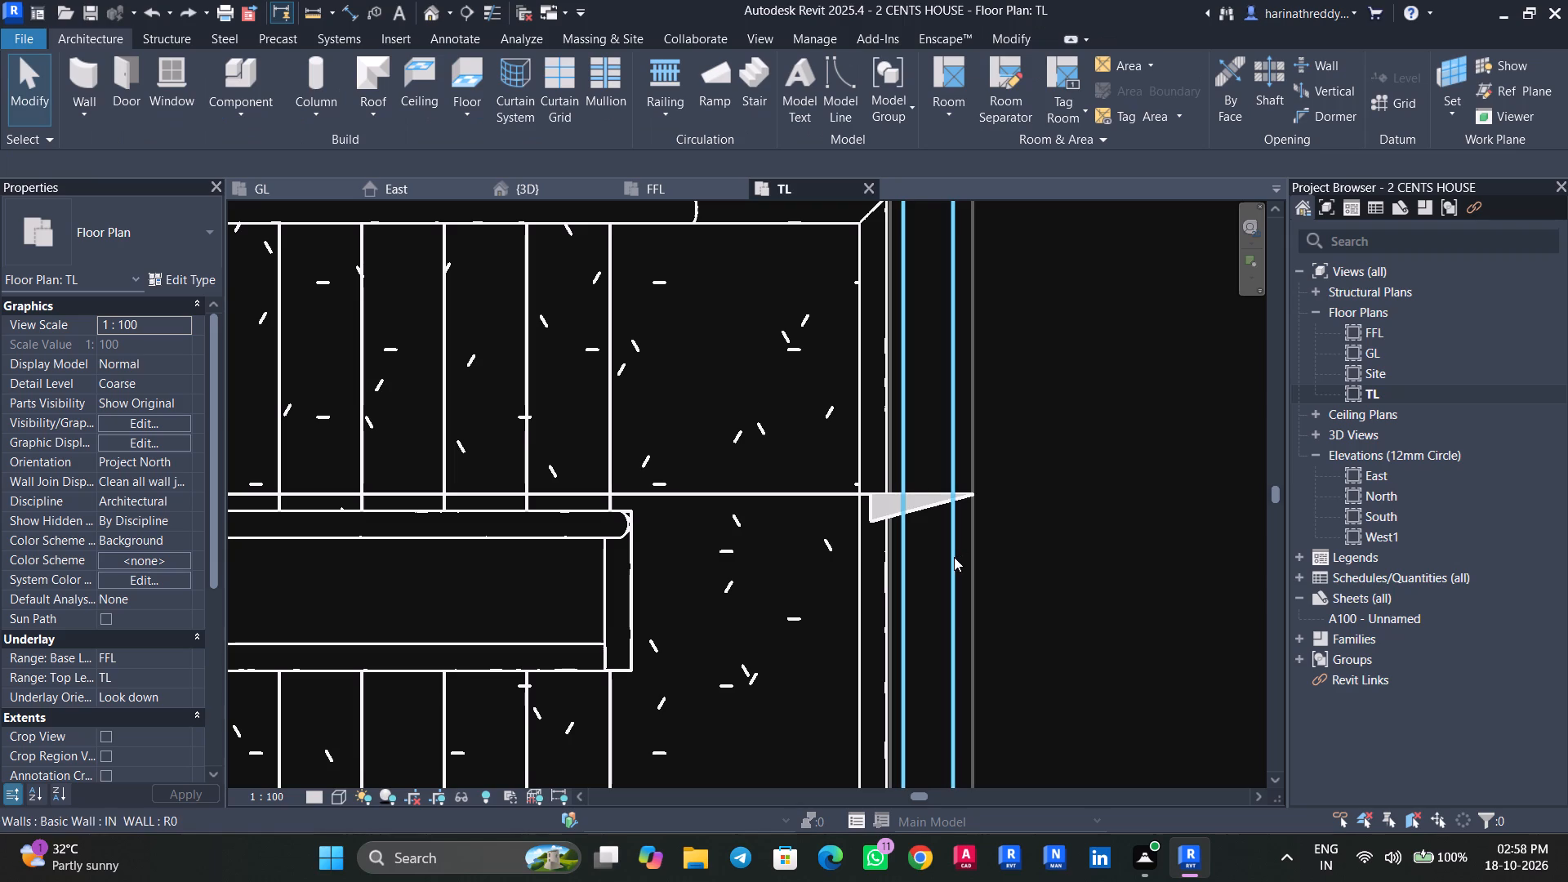
Align the right-hand edge of the shaft opening with the inner face of the right-hand IN WALL.
text(AL)
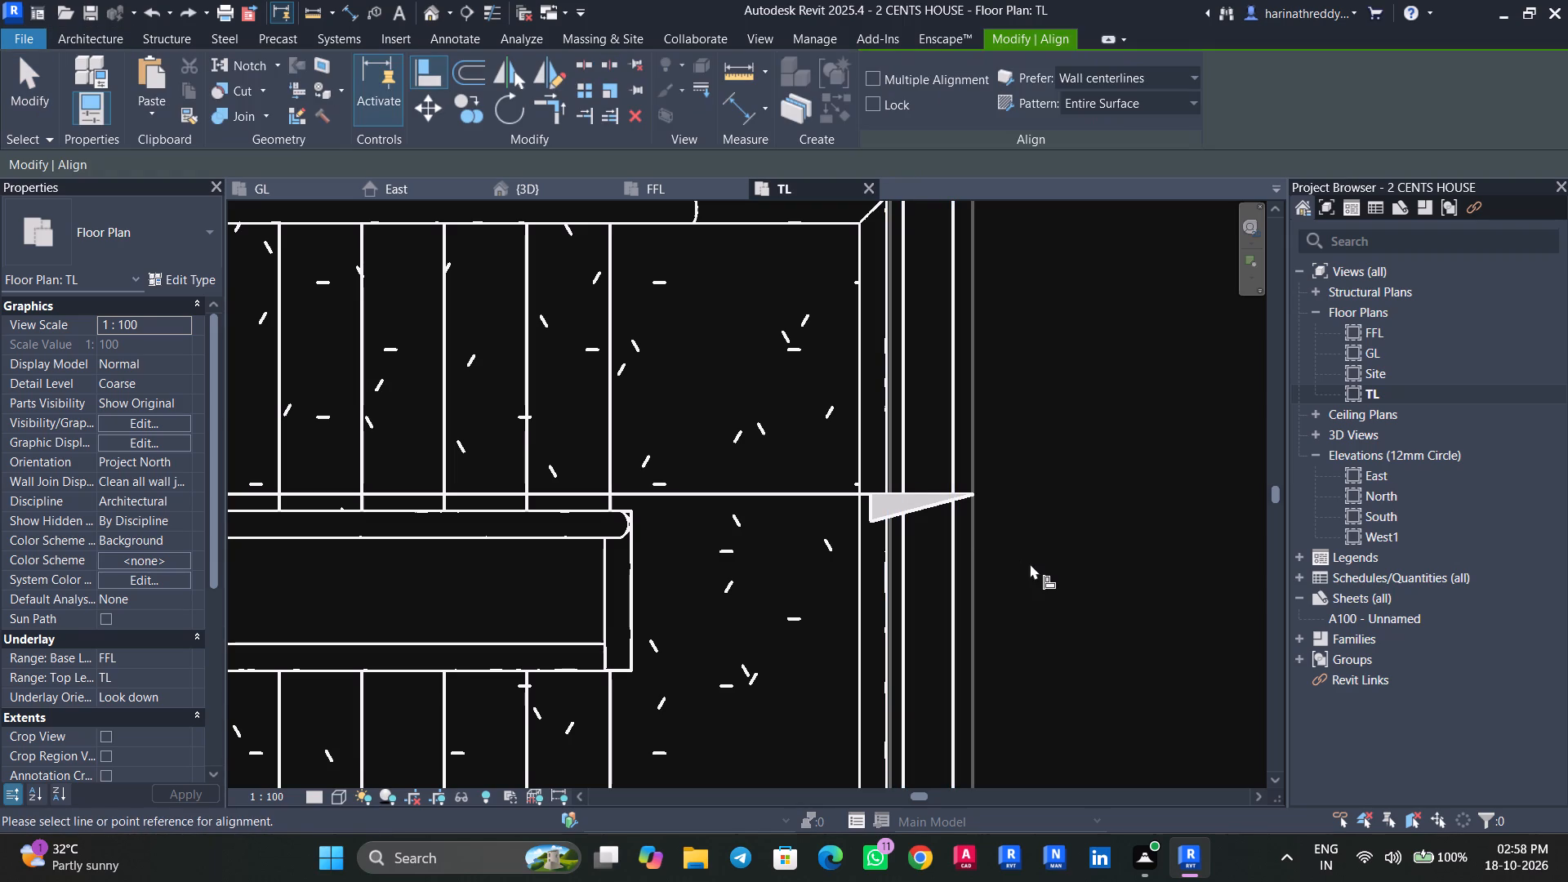
scroll(906, 394, up, 2)
click(906, 394)
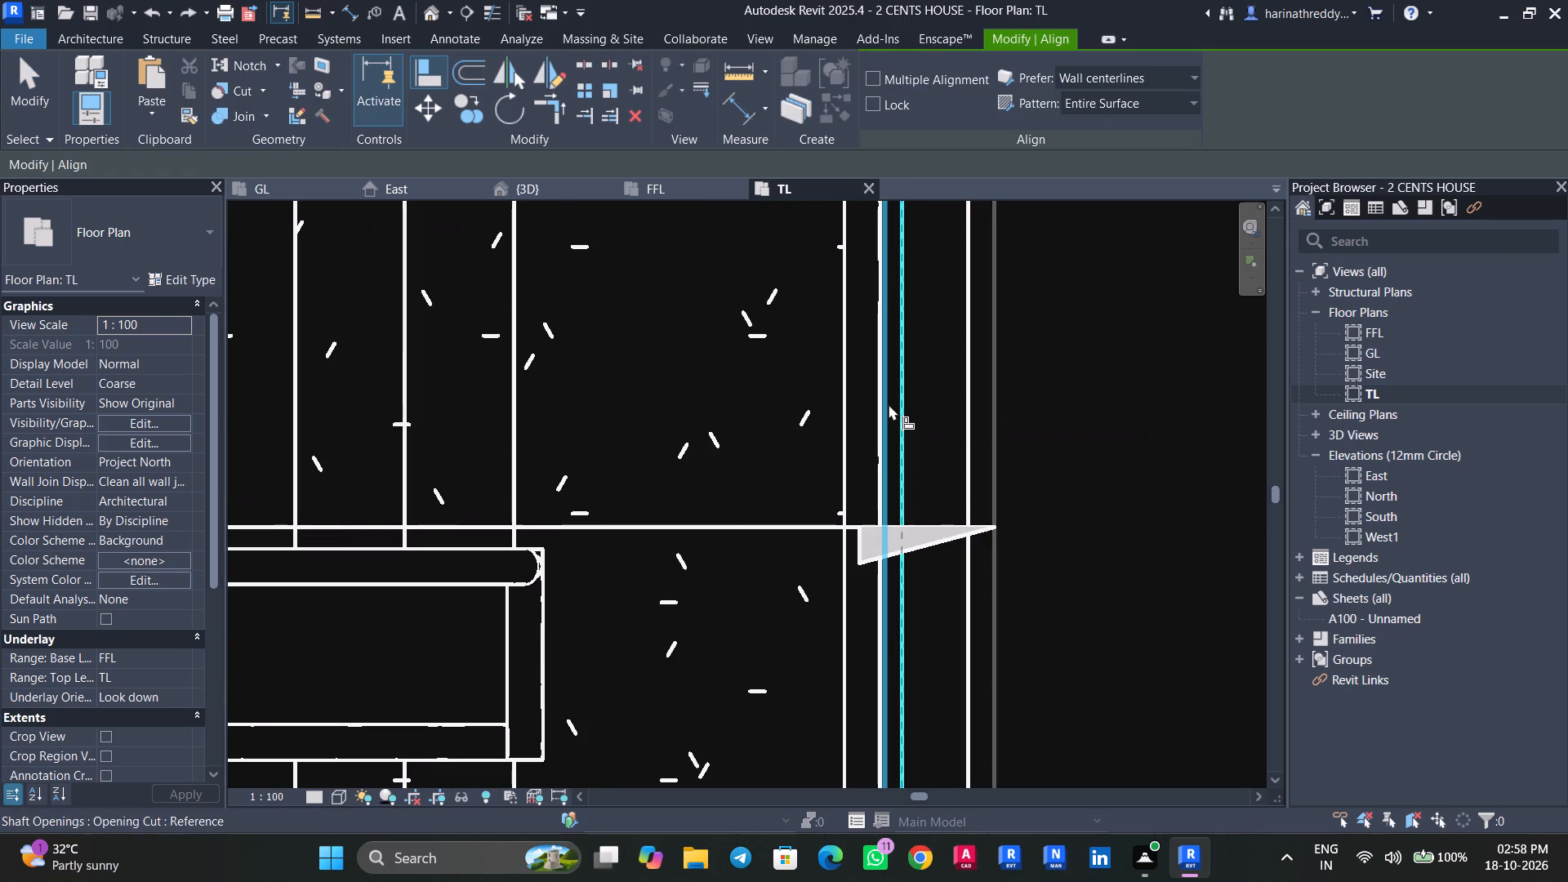
click(889, 404)
key(Escape)
key(Escape)
key(Escape)
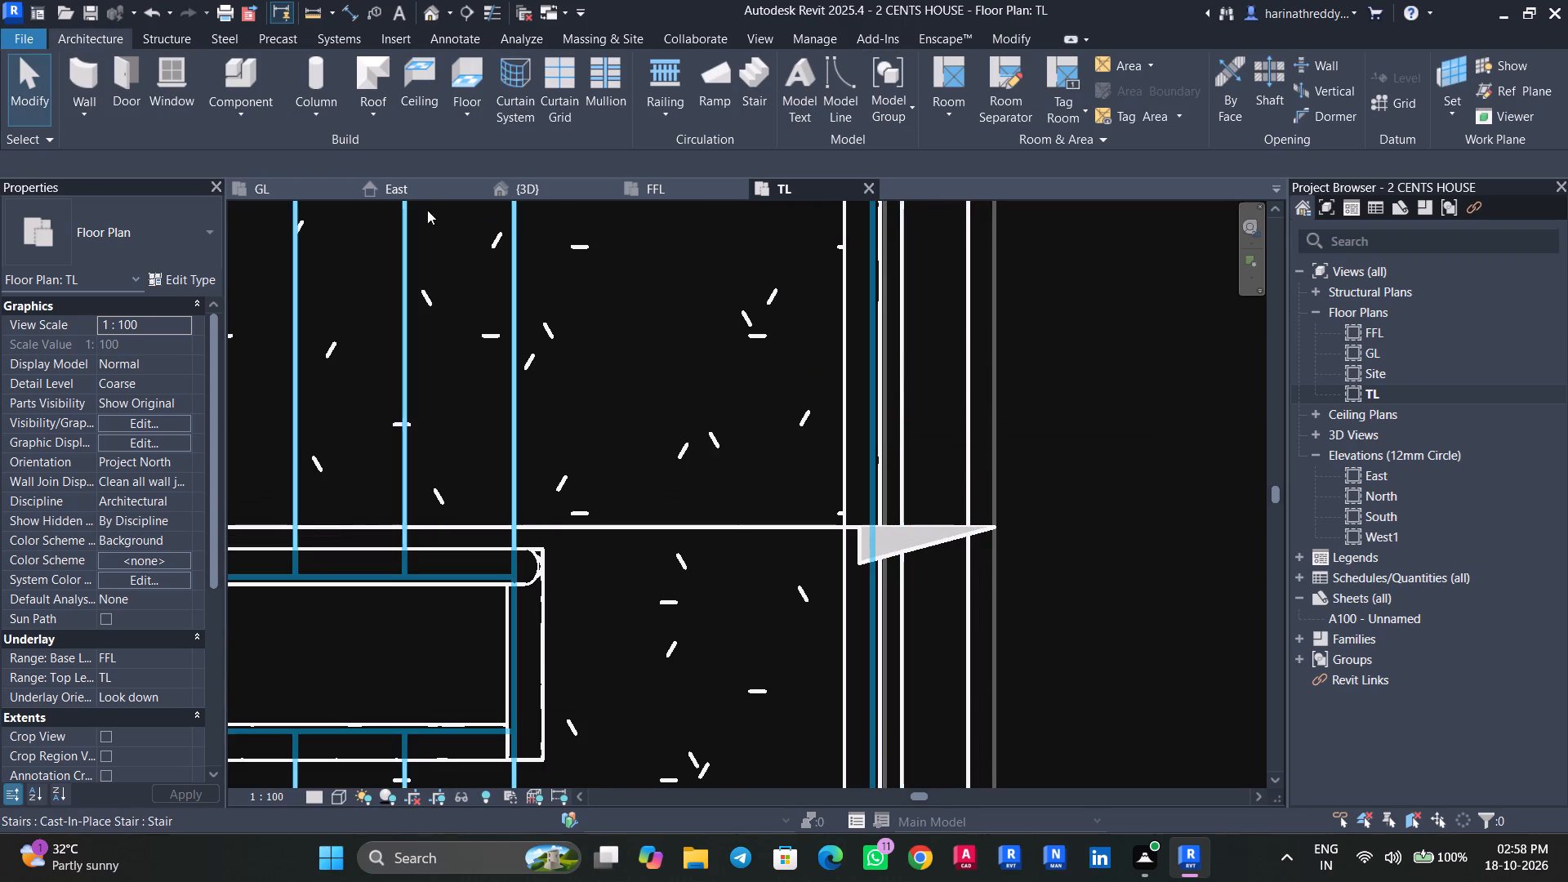
Examine in 3D how the EX WALL below the slab lines up with the adjusted shaft opening edge and stairwell wall.
click(524, 187)
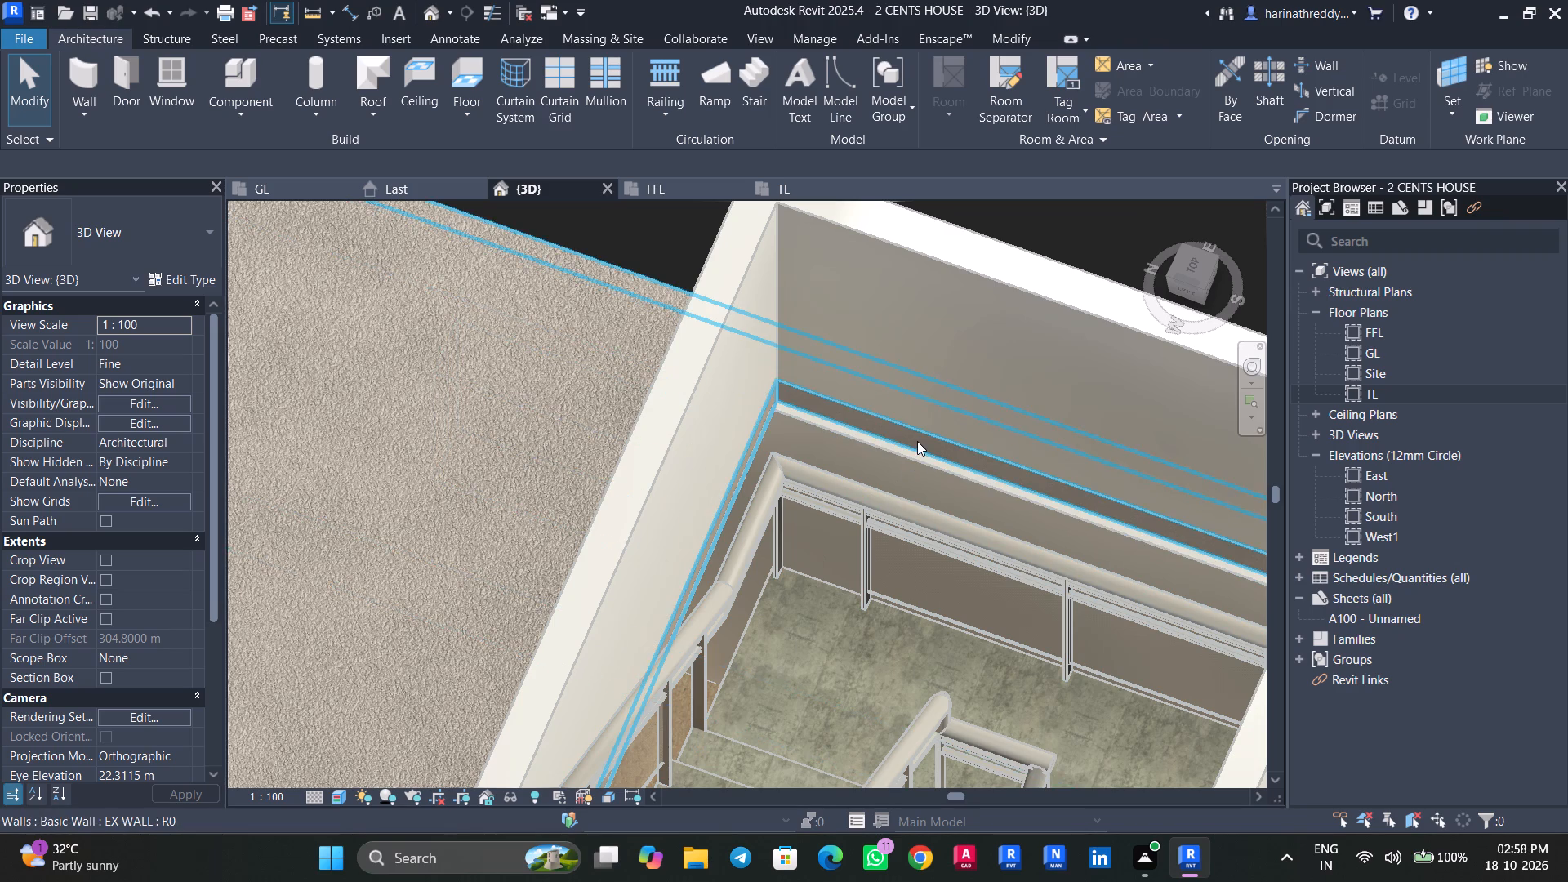
shift+middle_drag(917, 441, 877, 526)
scroll(974, 439, up, 5)
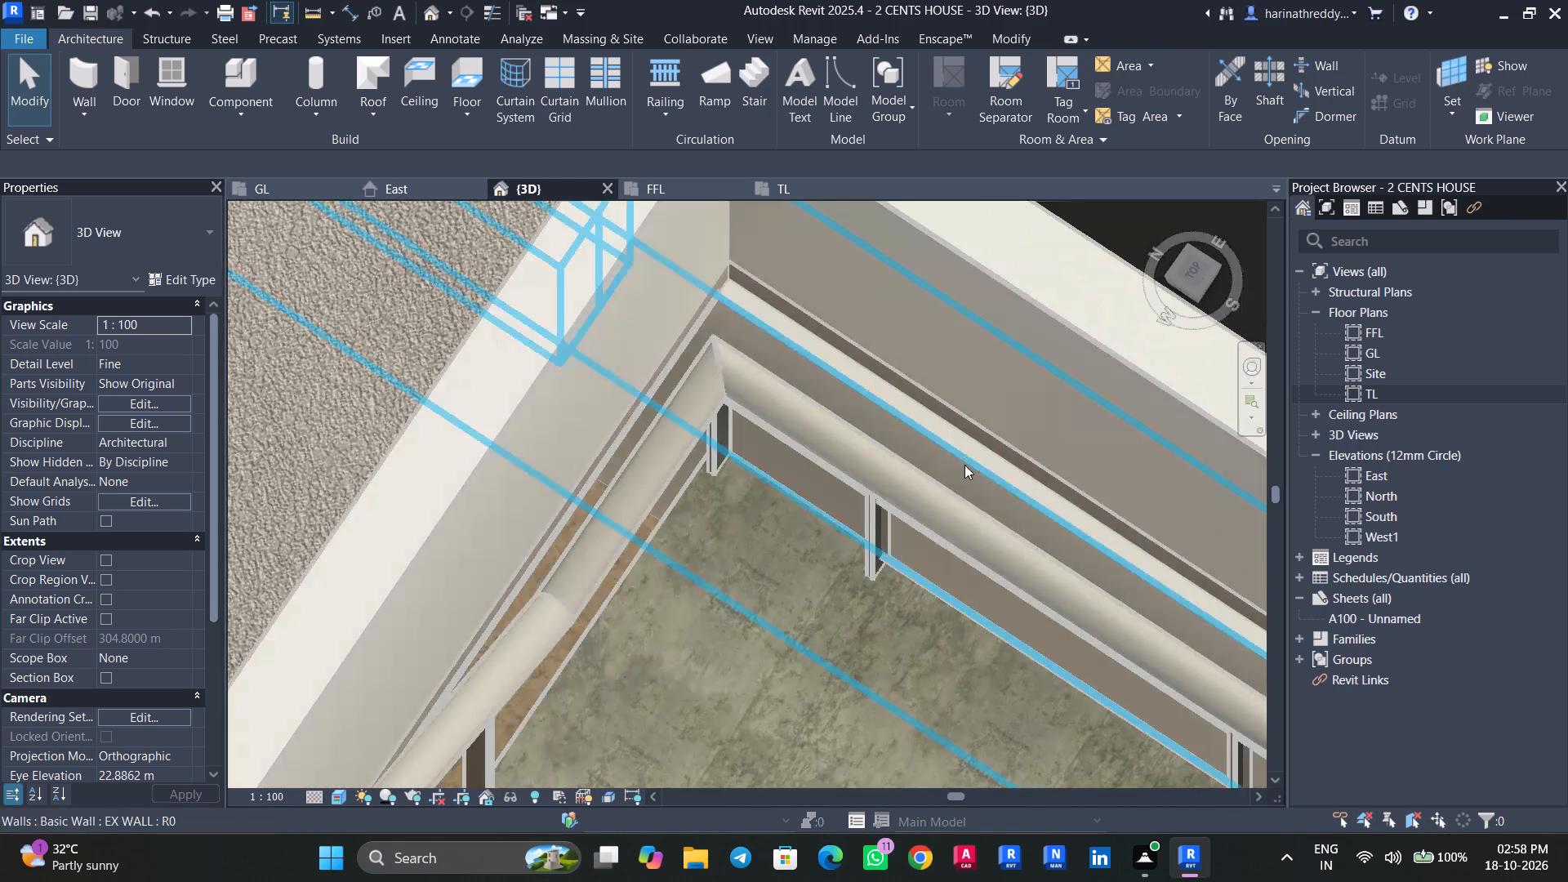
click(964, 465)
shift+middle_drag(964, 465, 846, 391)
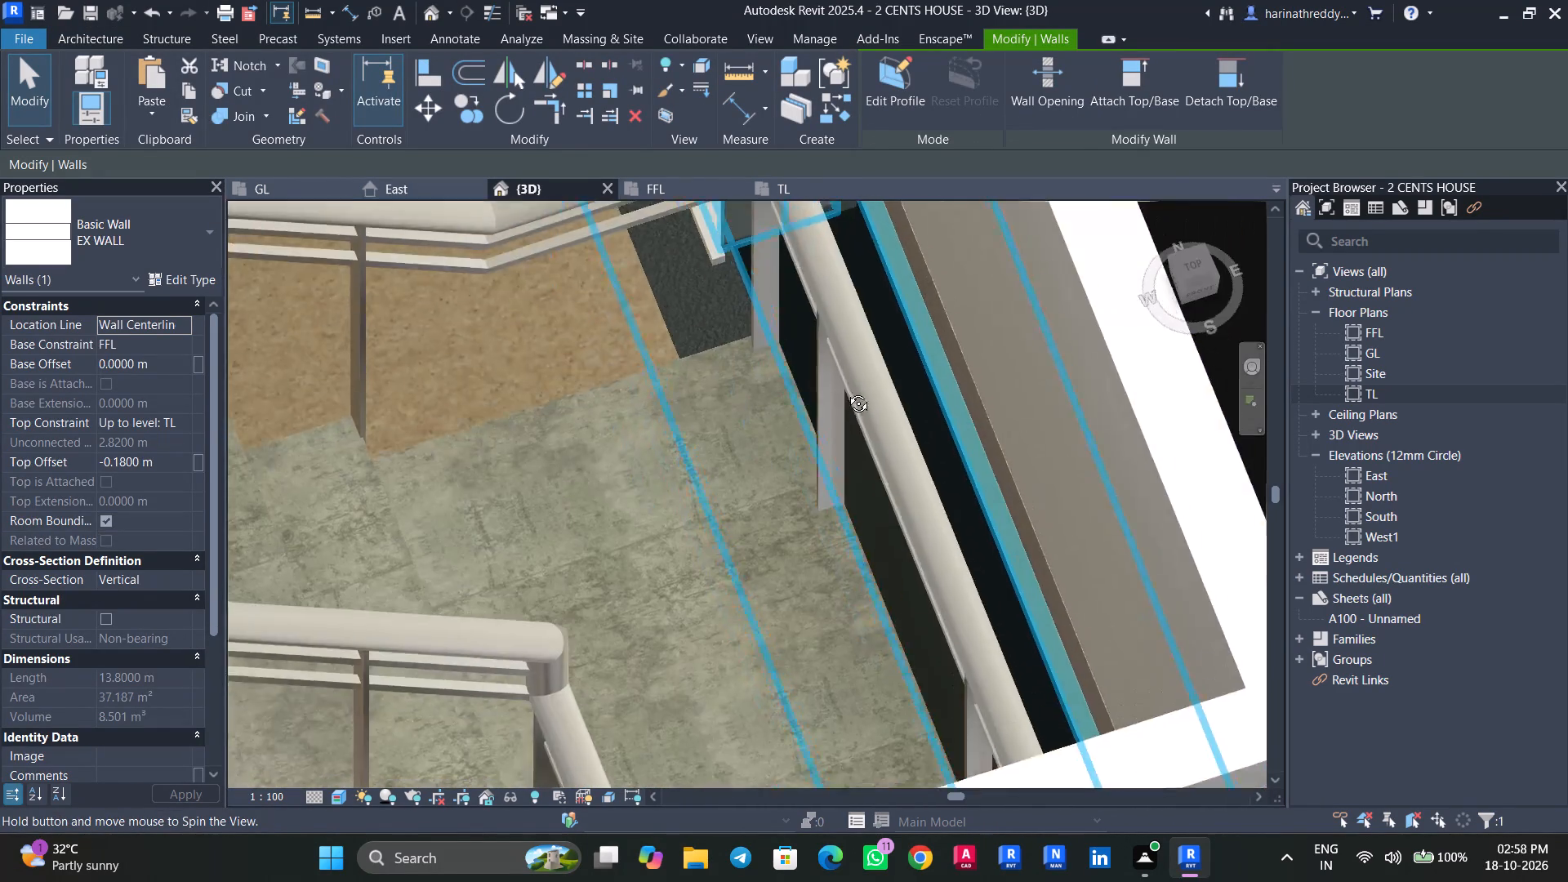
shift+middle_drag(846, 391, 845, 405)
key(Escape)
key(Escape)
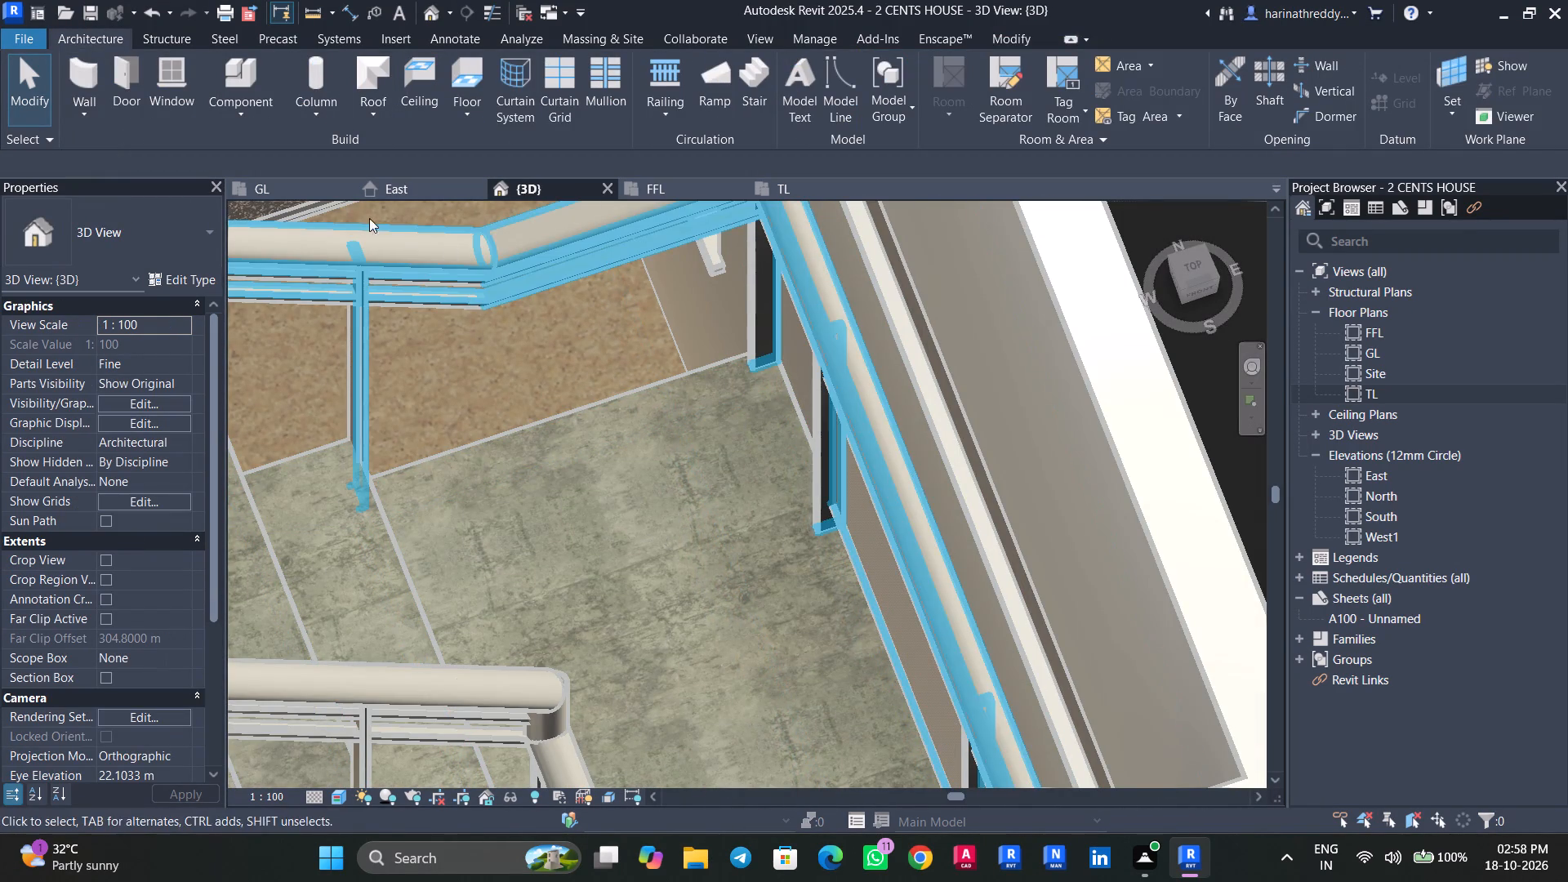
In the TL floor plan, align the EX WALL's inner face with the right-hand edge of the shaft opening.
click(815, 182)
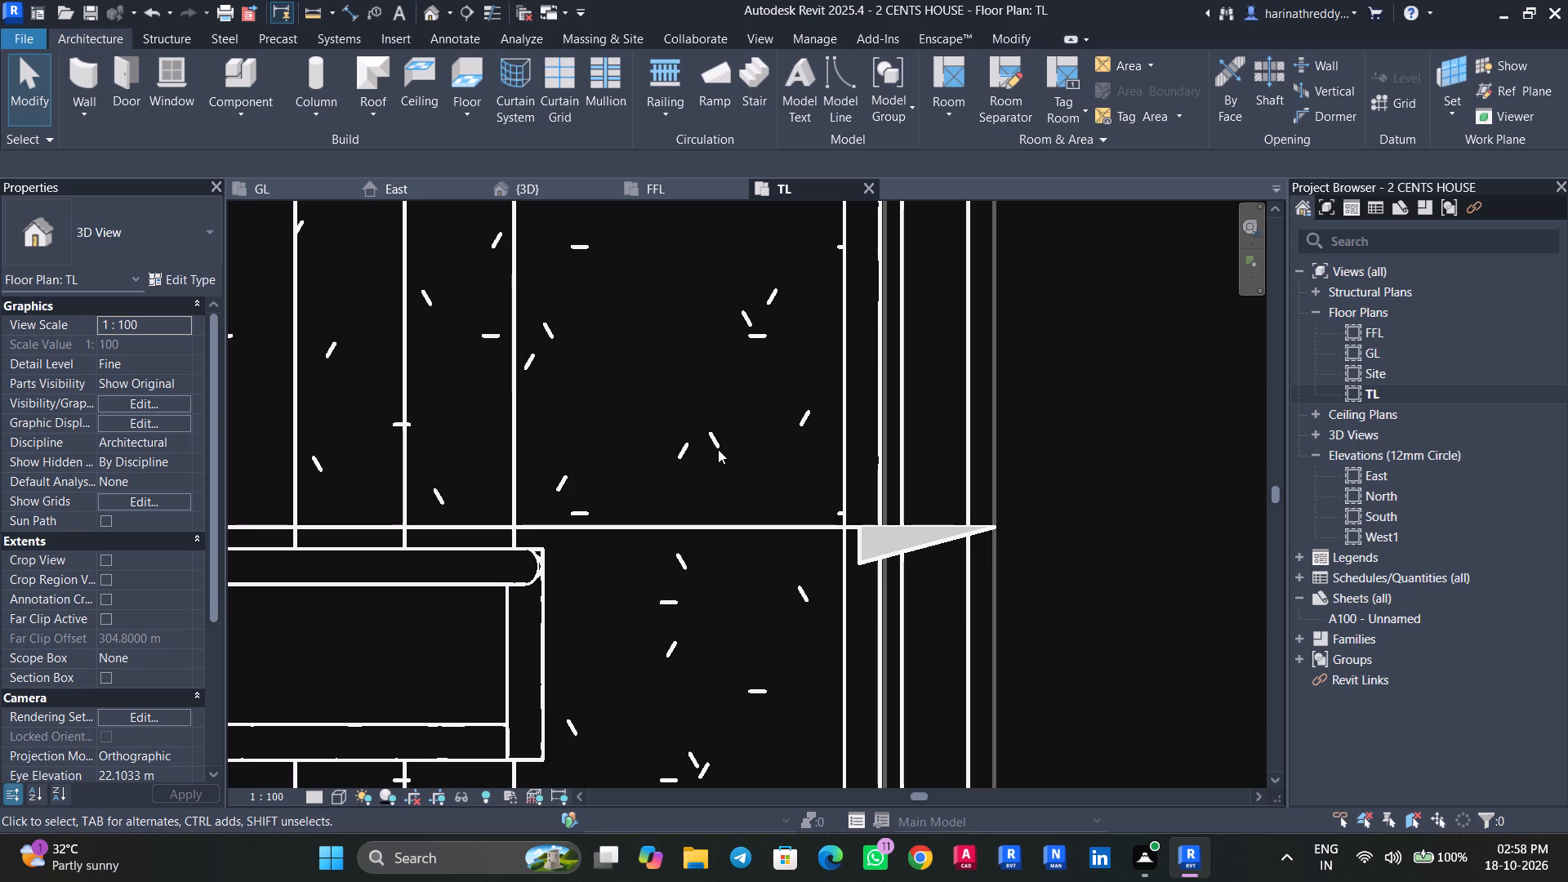
text(AL)
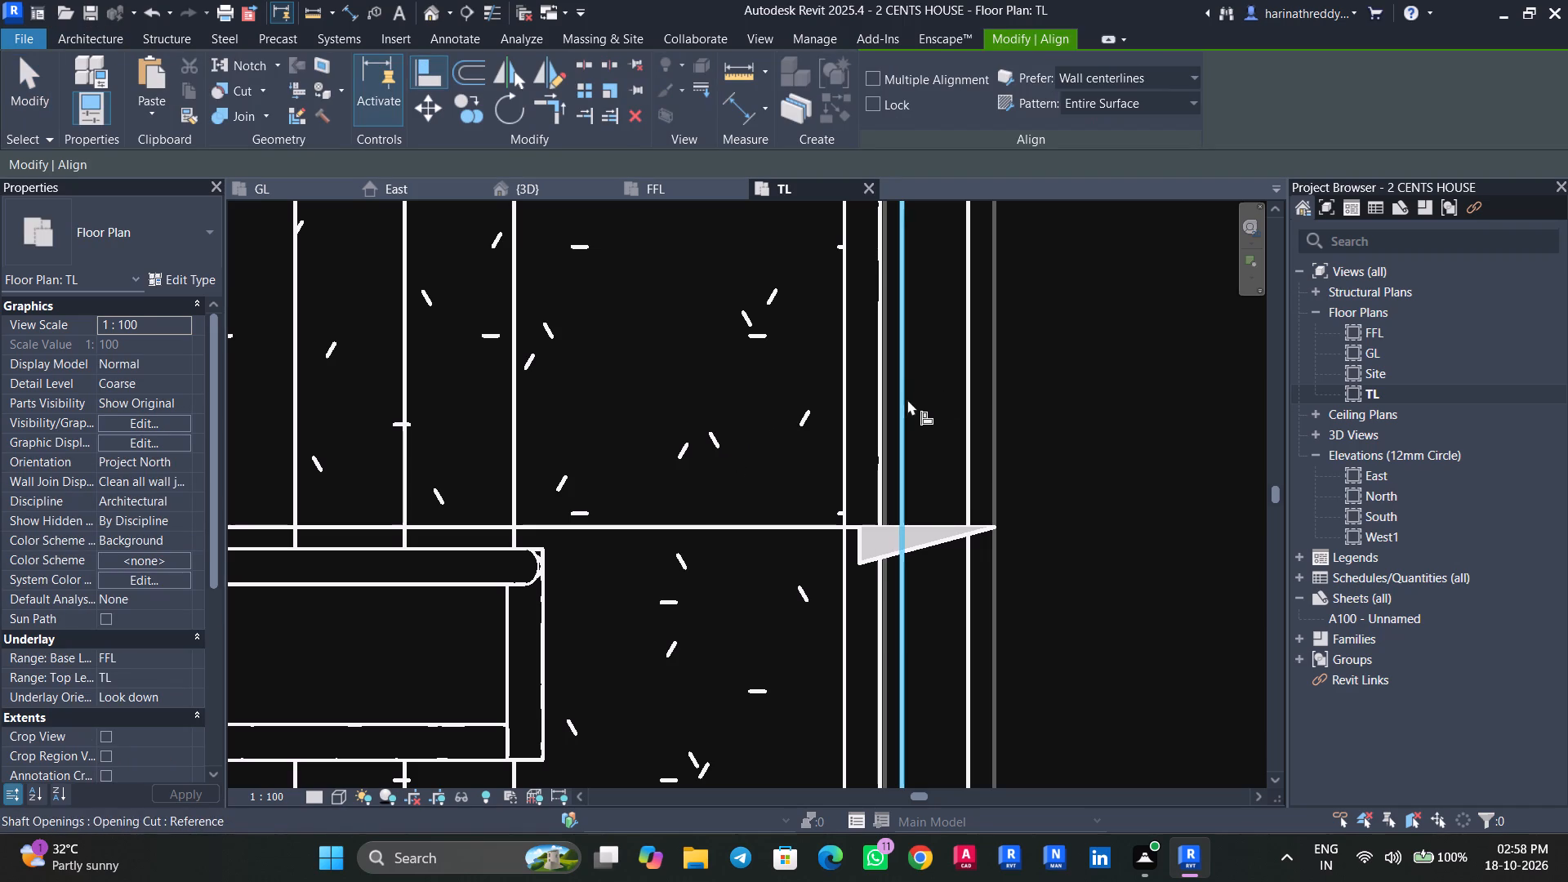
click(907, 399)
click(879, 412)
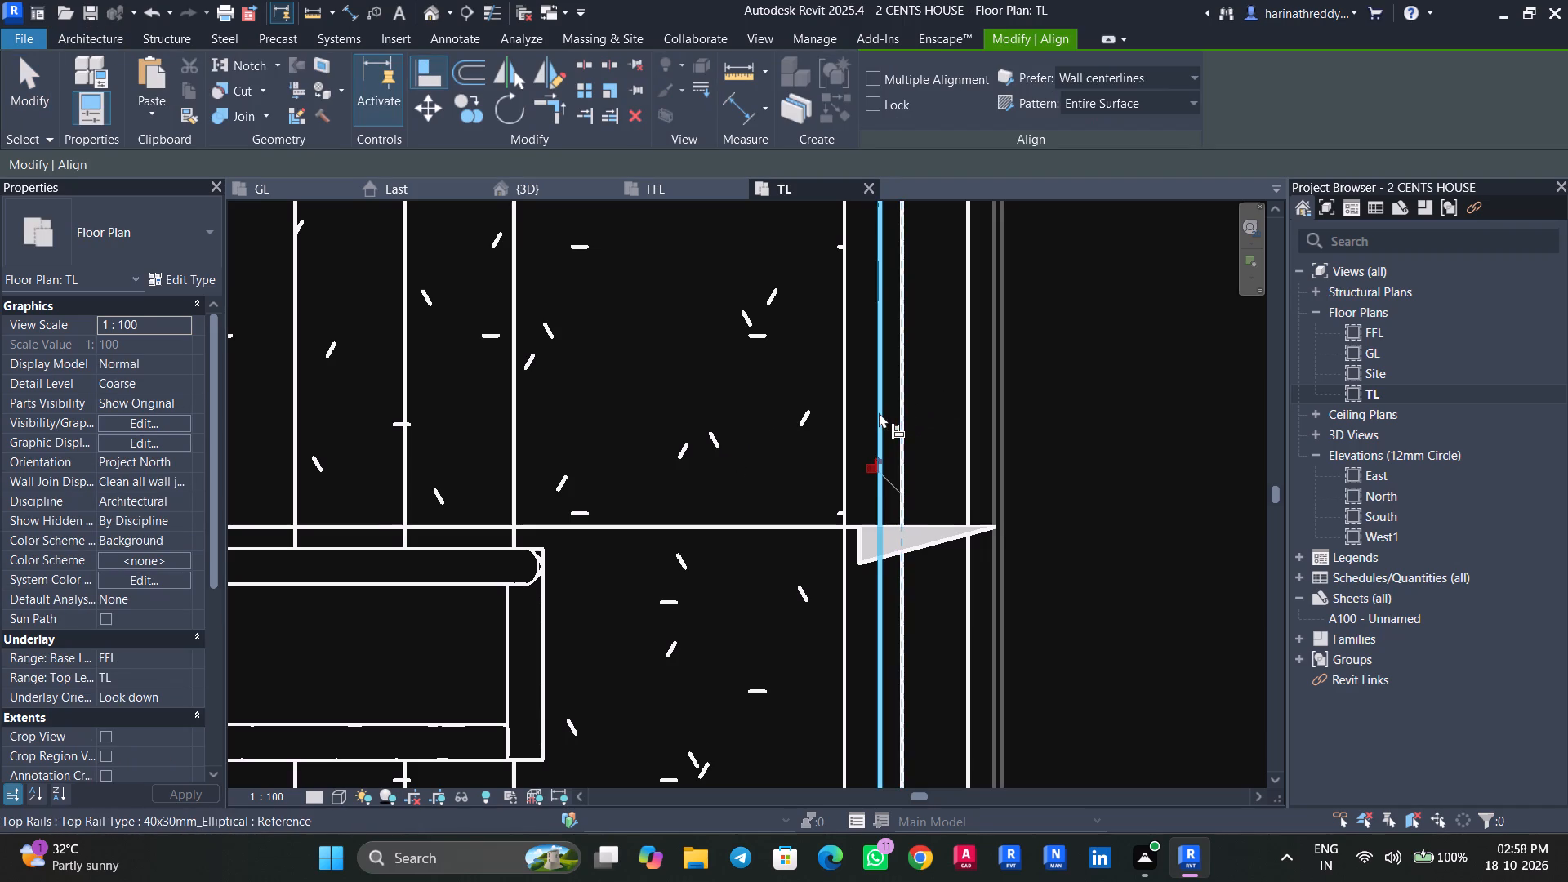
key(Escape)
key(Escape)
key(Escape)
Examine the stairwell enclosure, shaft opening edges and stair in 3D from several angles.
click(537, 190)
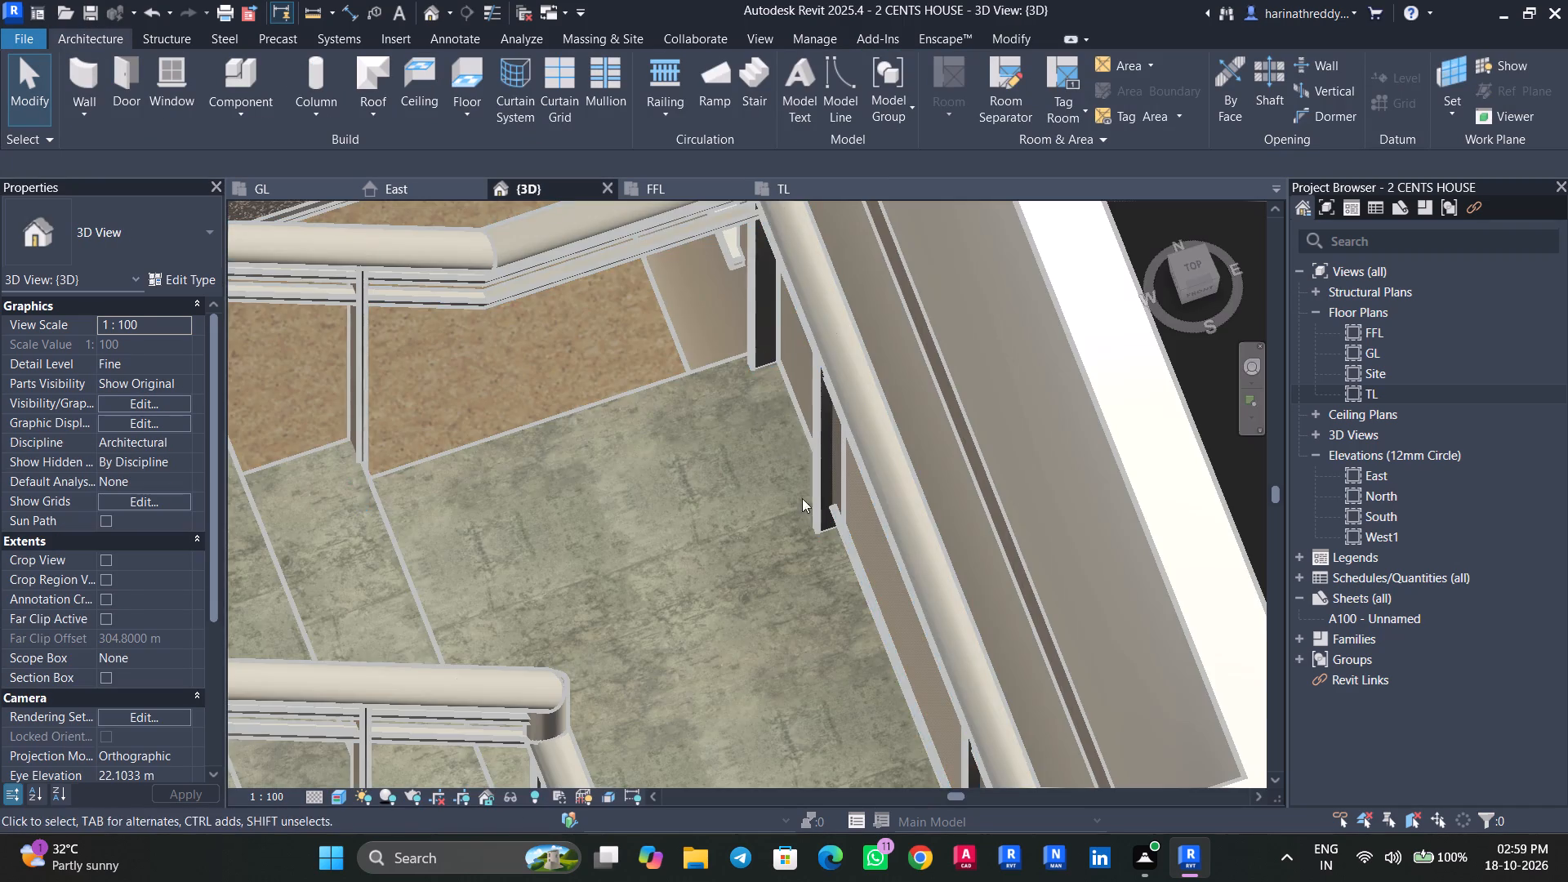
scroll(837, 524, down, 10)
shift+middle_drag(849, 607, 1094, 486)
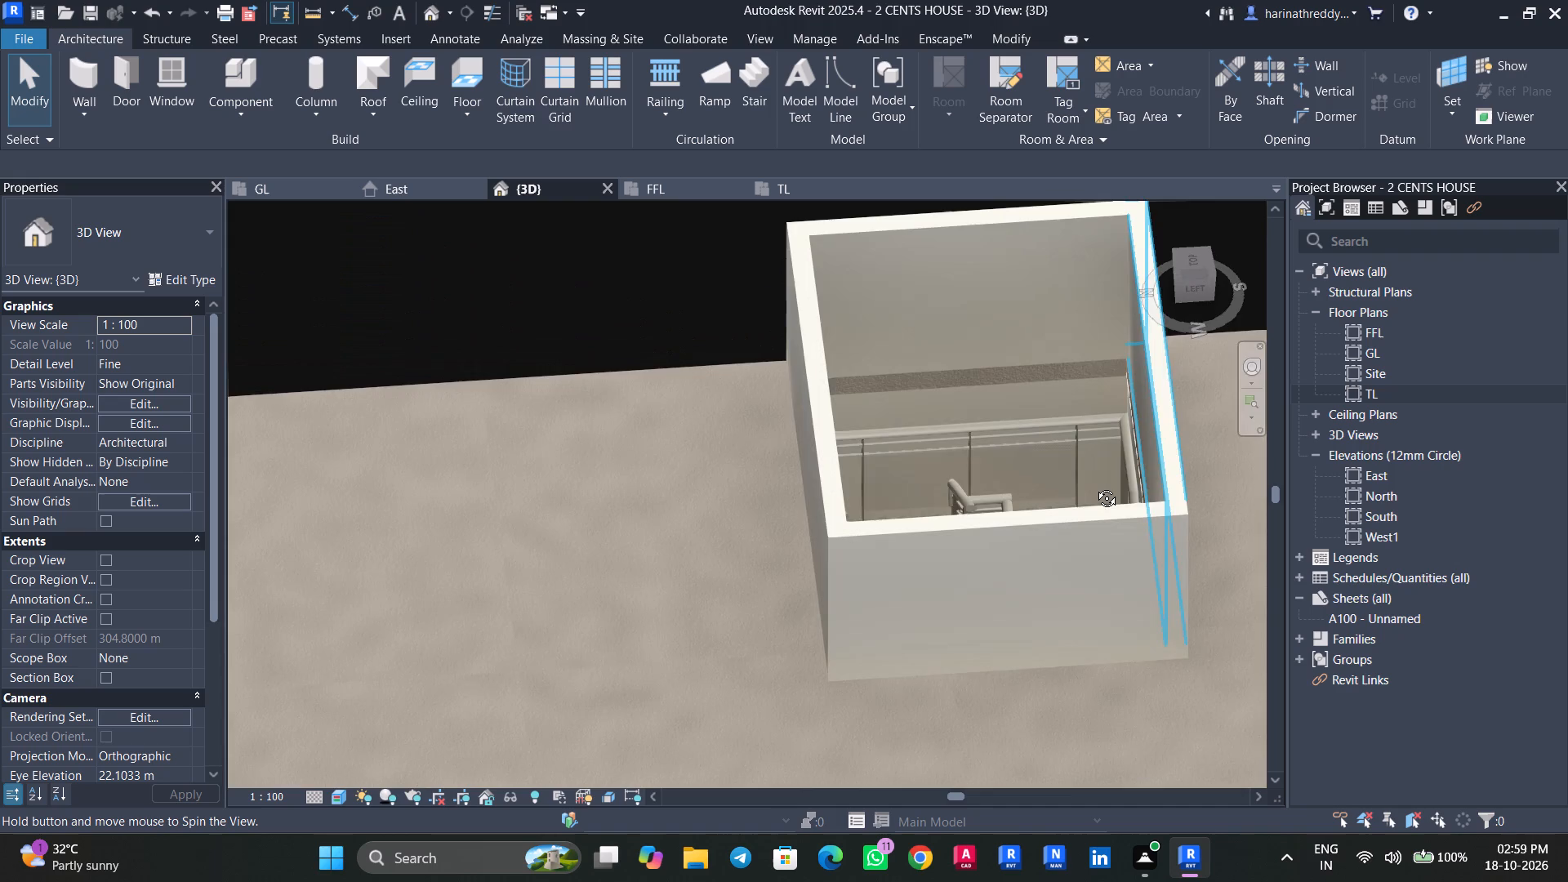
shift+middle_drag(1094, 486, 702, 558)
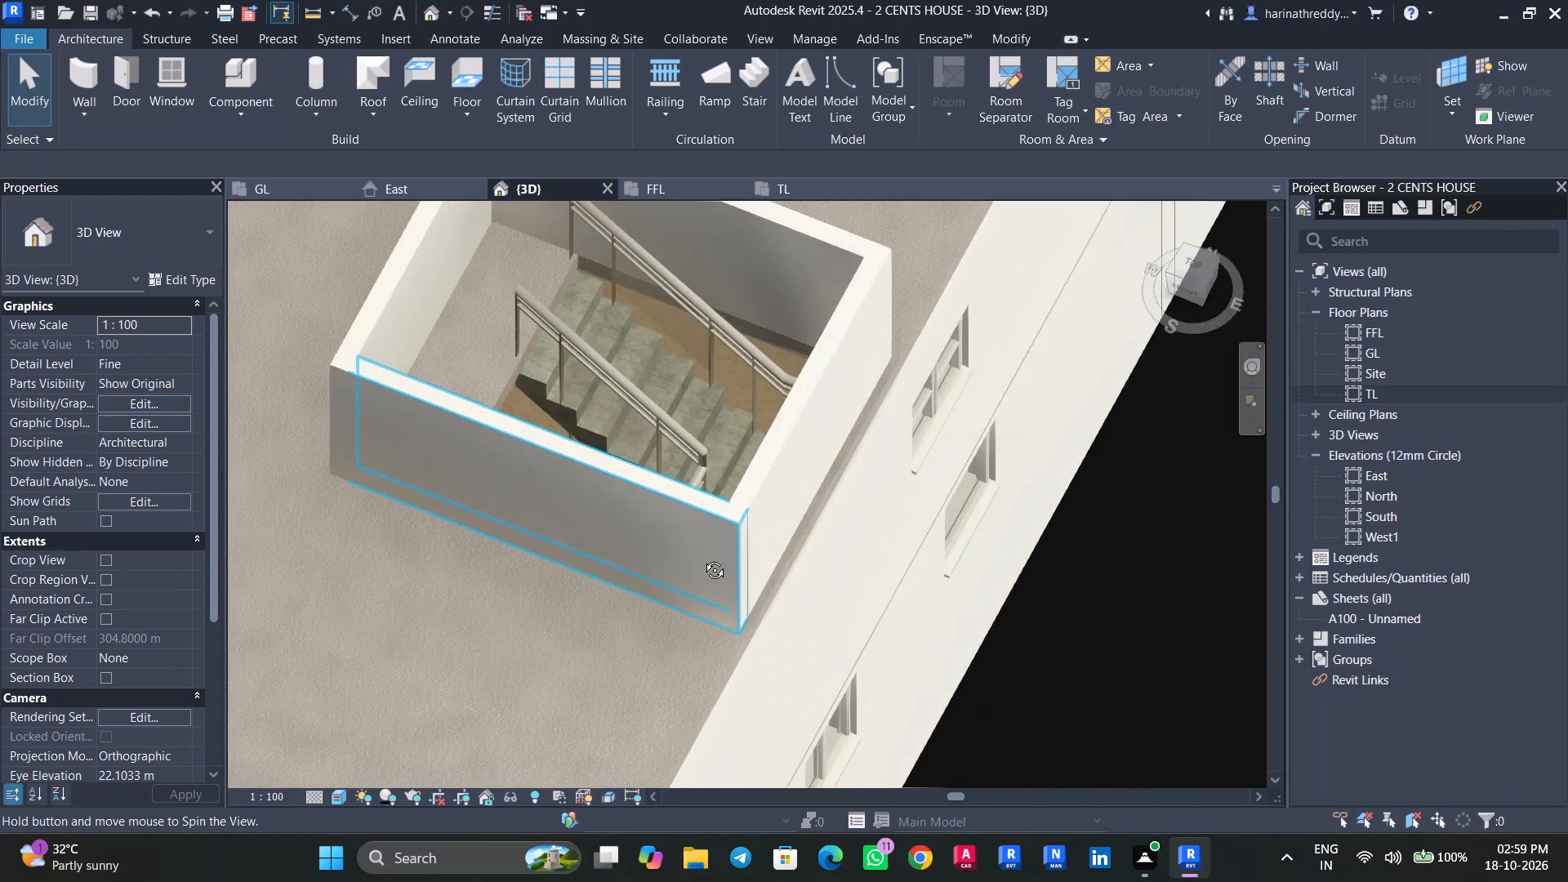
shift+middle_drag(702, 558, 639, 535)
middle_drag(654, 554, 724, 730)
scroll(628, 403, up, 3)
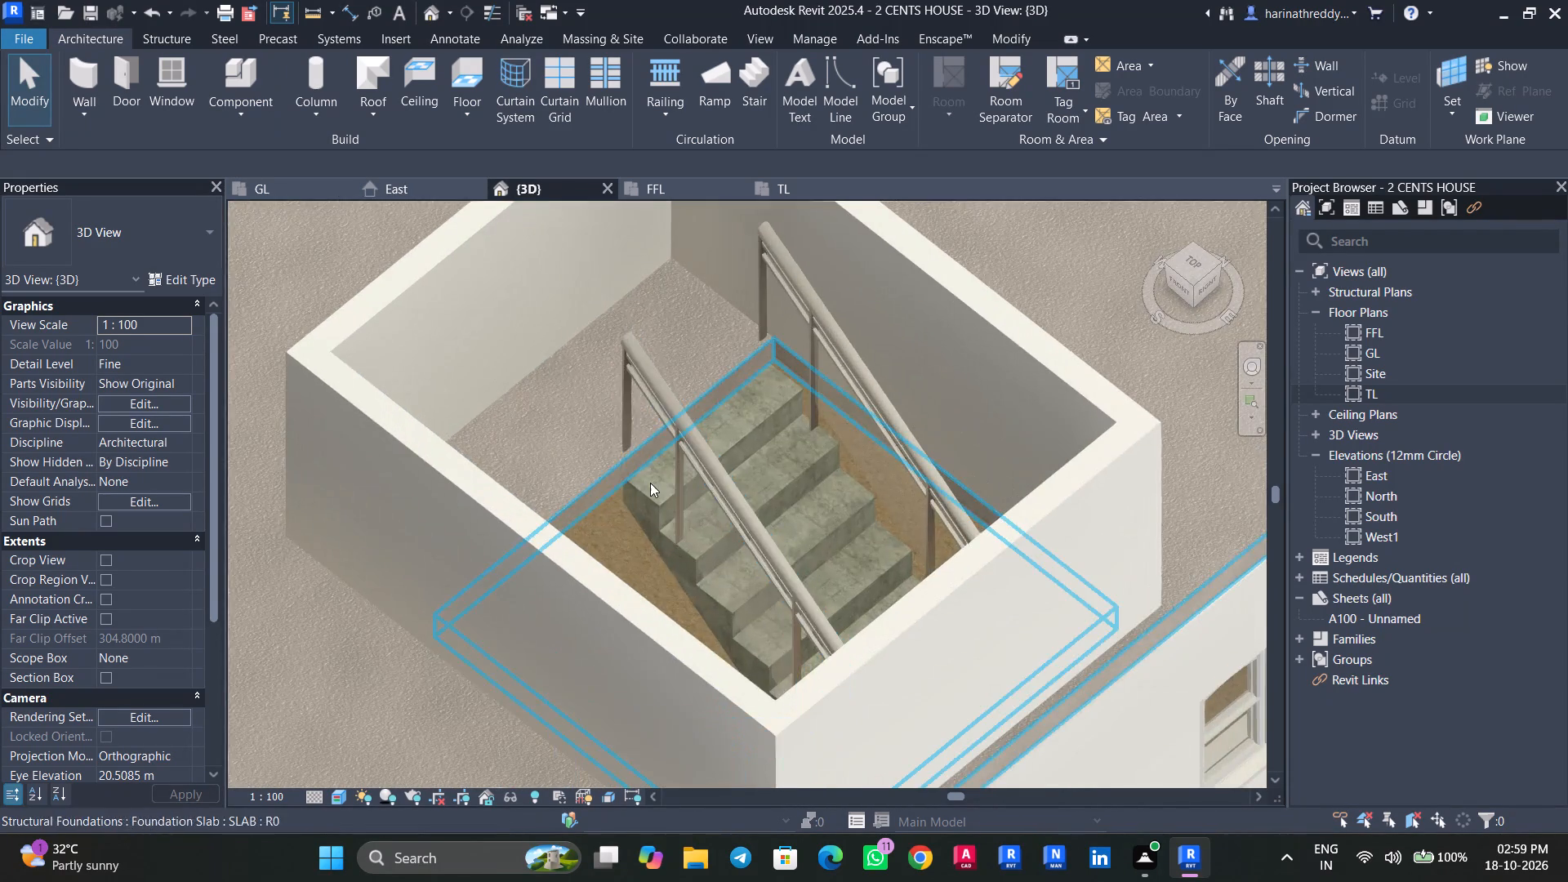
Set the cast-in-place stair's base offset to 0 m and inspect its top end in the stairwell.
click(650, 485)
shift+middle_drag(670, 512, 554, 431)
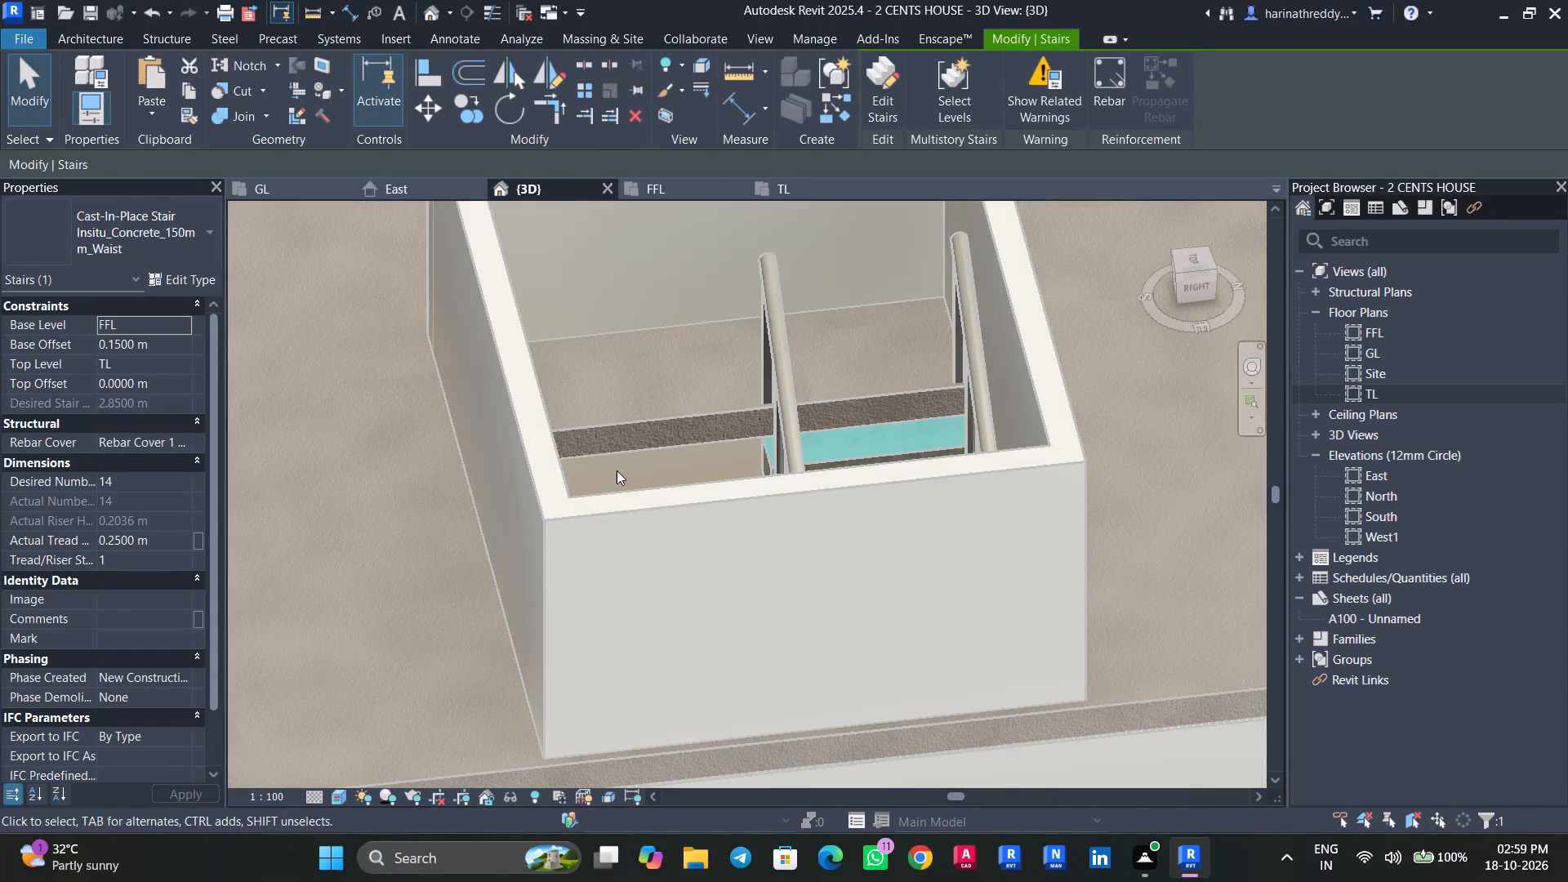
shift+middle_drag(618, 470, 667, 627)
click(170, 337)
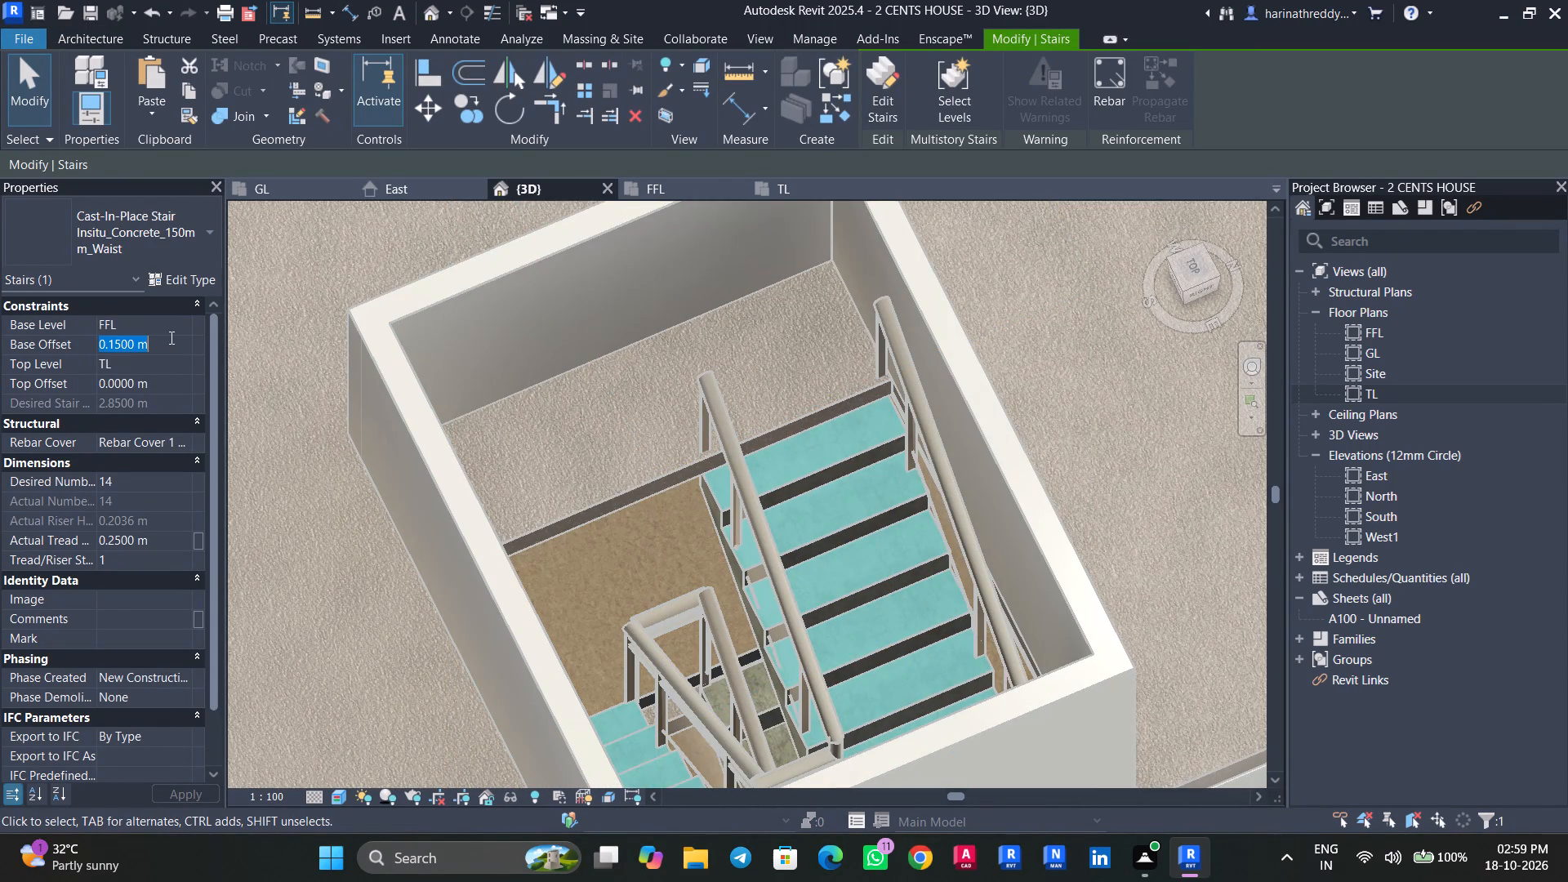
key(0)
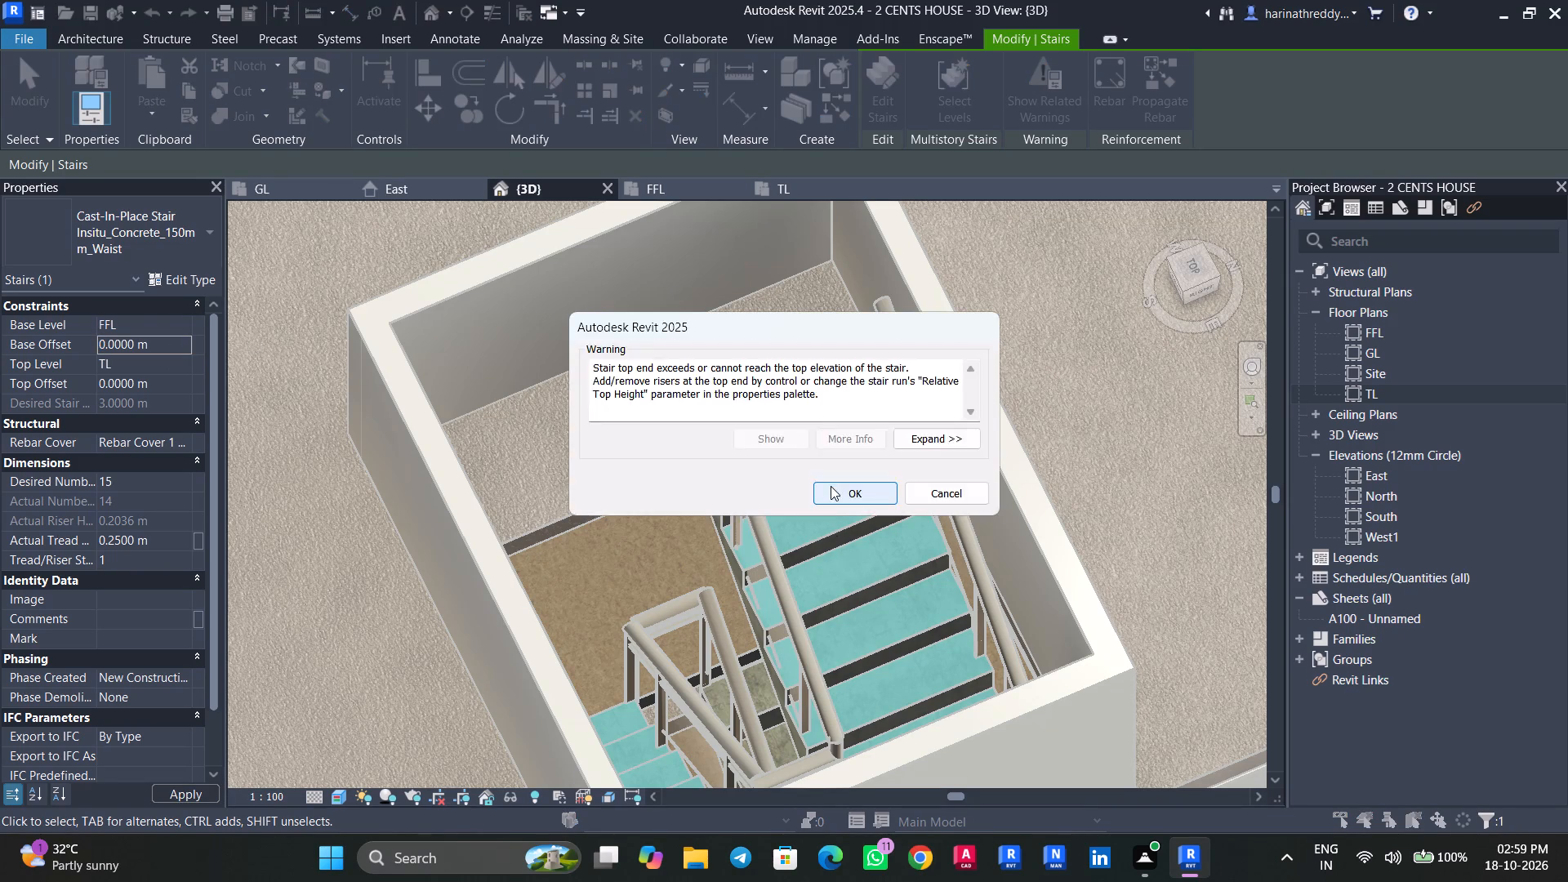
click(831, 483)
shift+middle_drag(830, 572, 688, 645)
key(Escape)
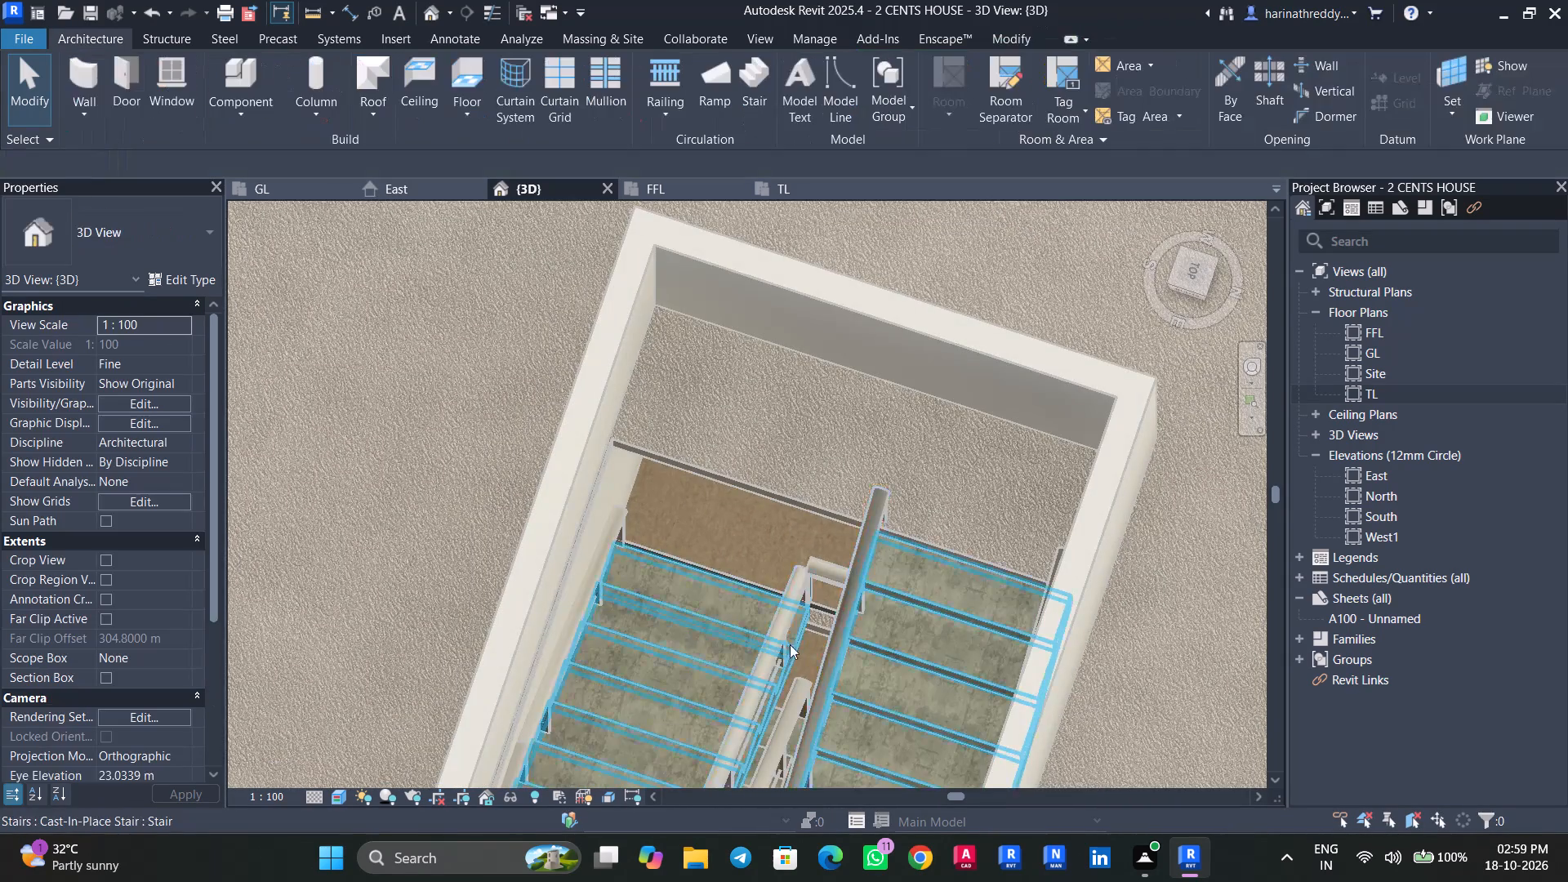
Set the cast-in-place stair's base offset to 150 mm.
shift+middle_drag(780, 641, 801, 533)
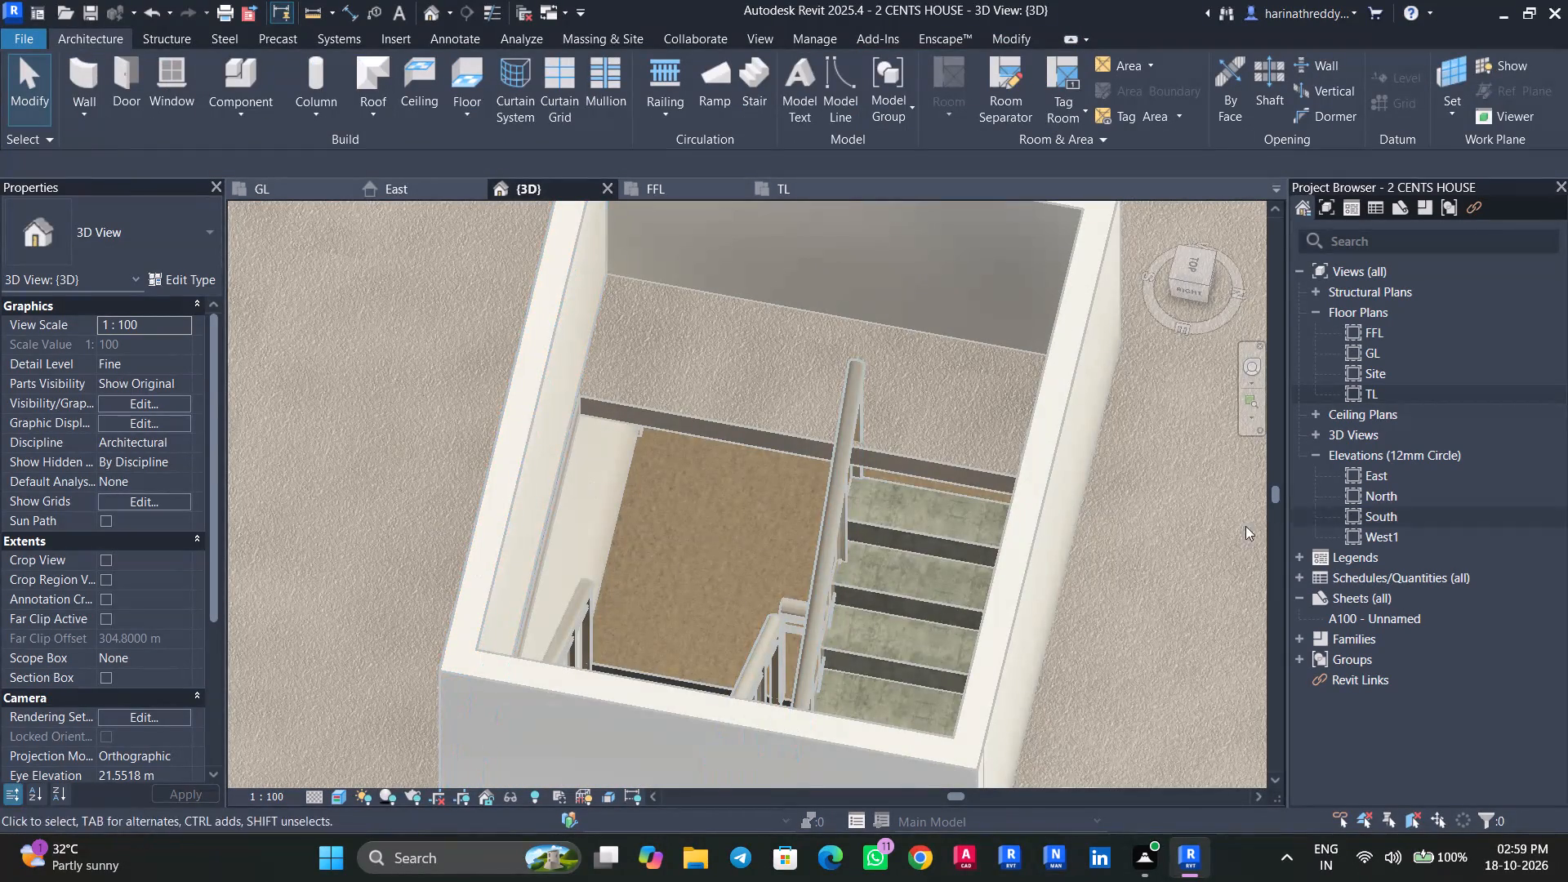
click(913, 544)
click(175, 345)
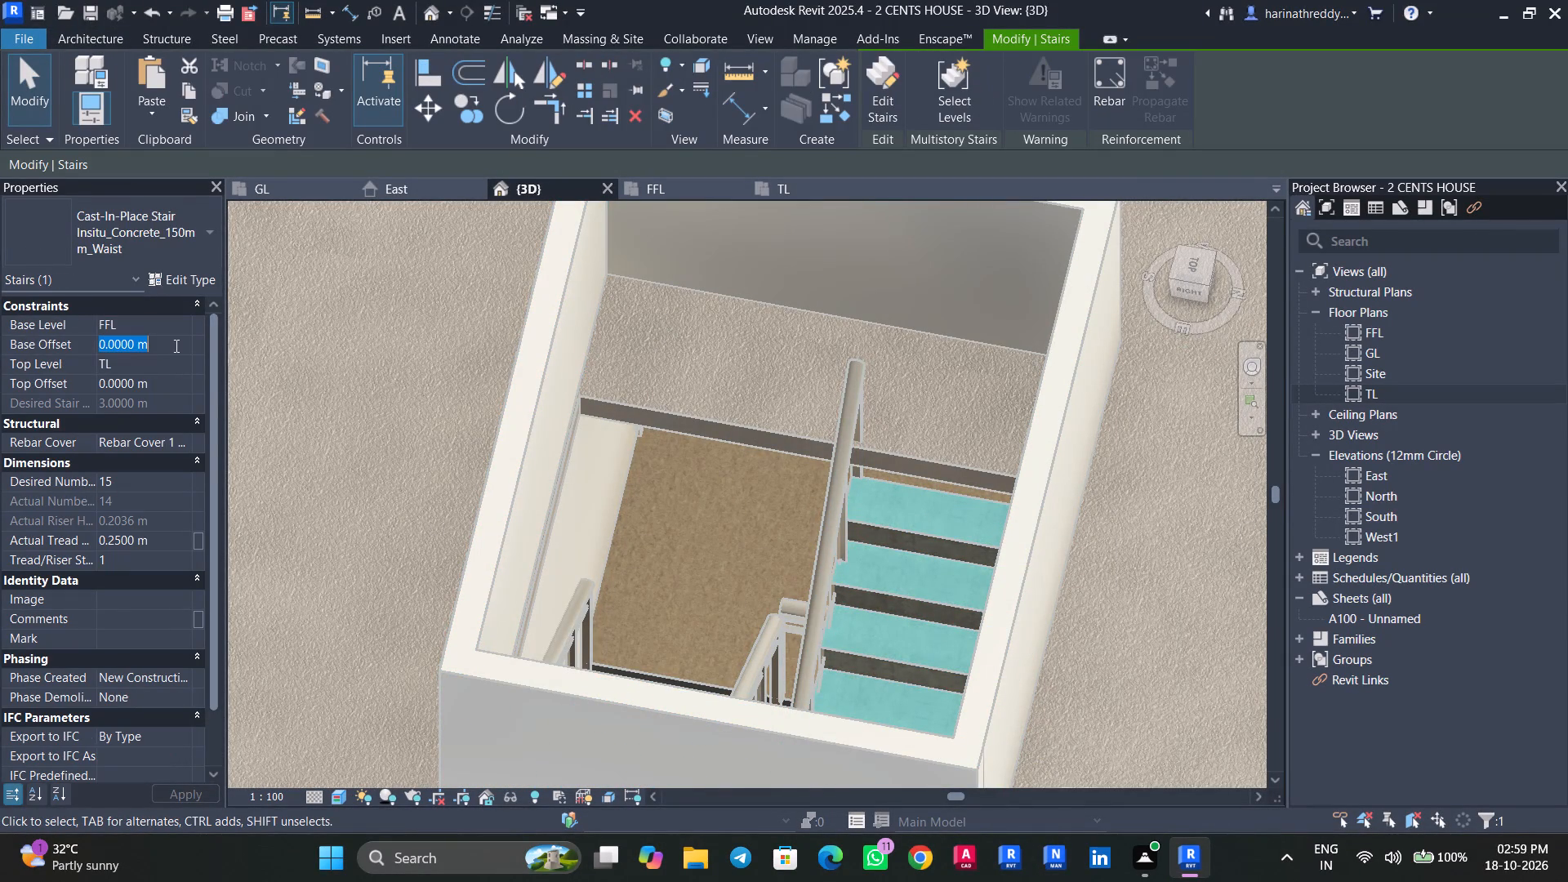
text(150MM)
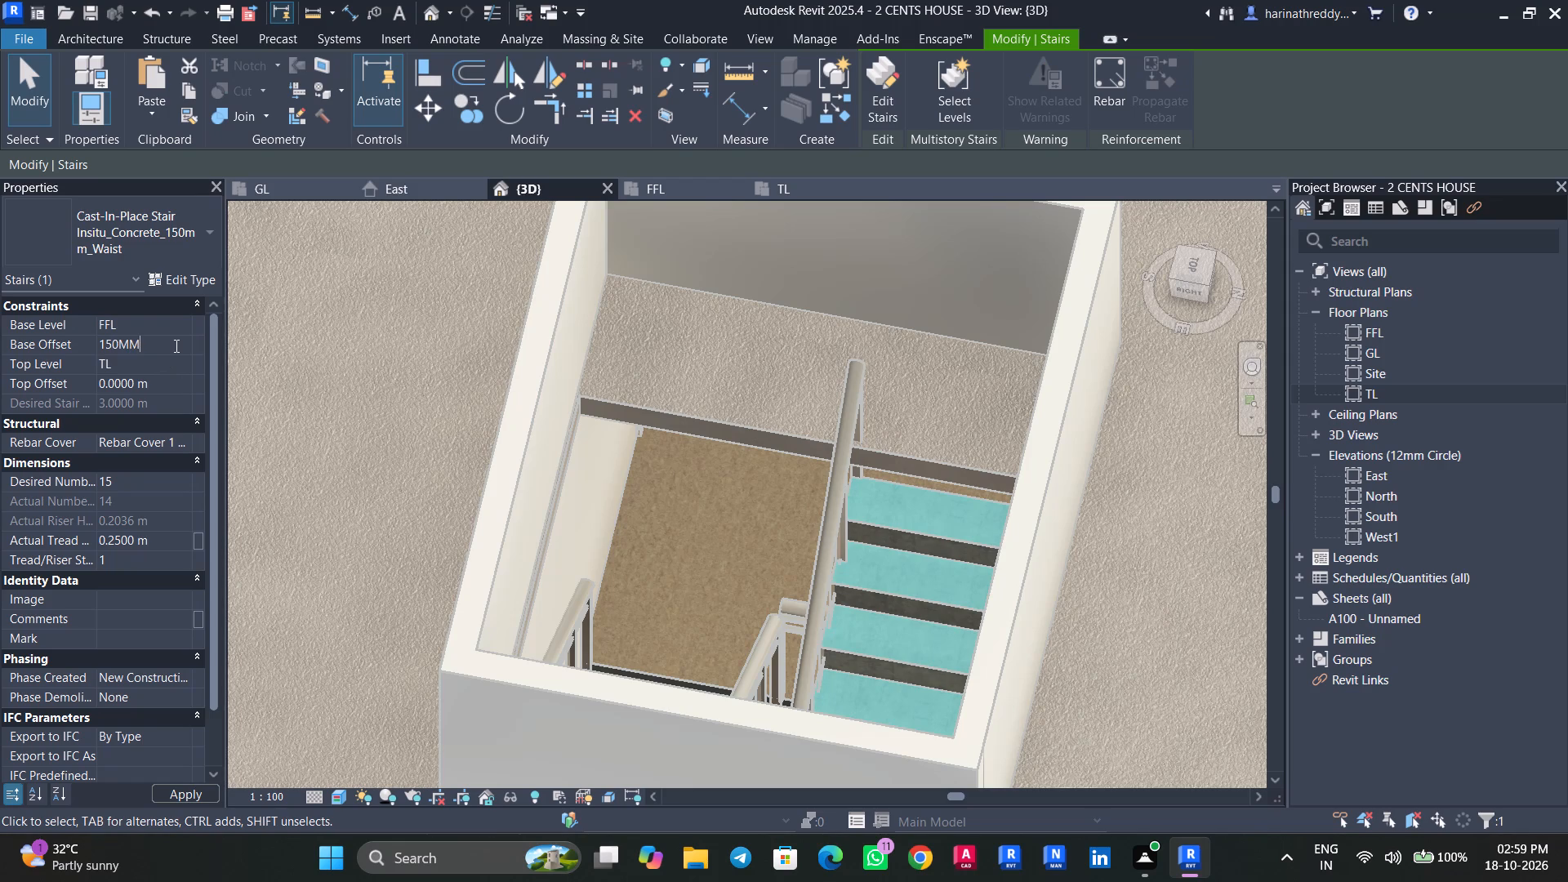
key(Return)
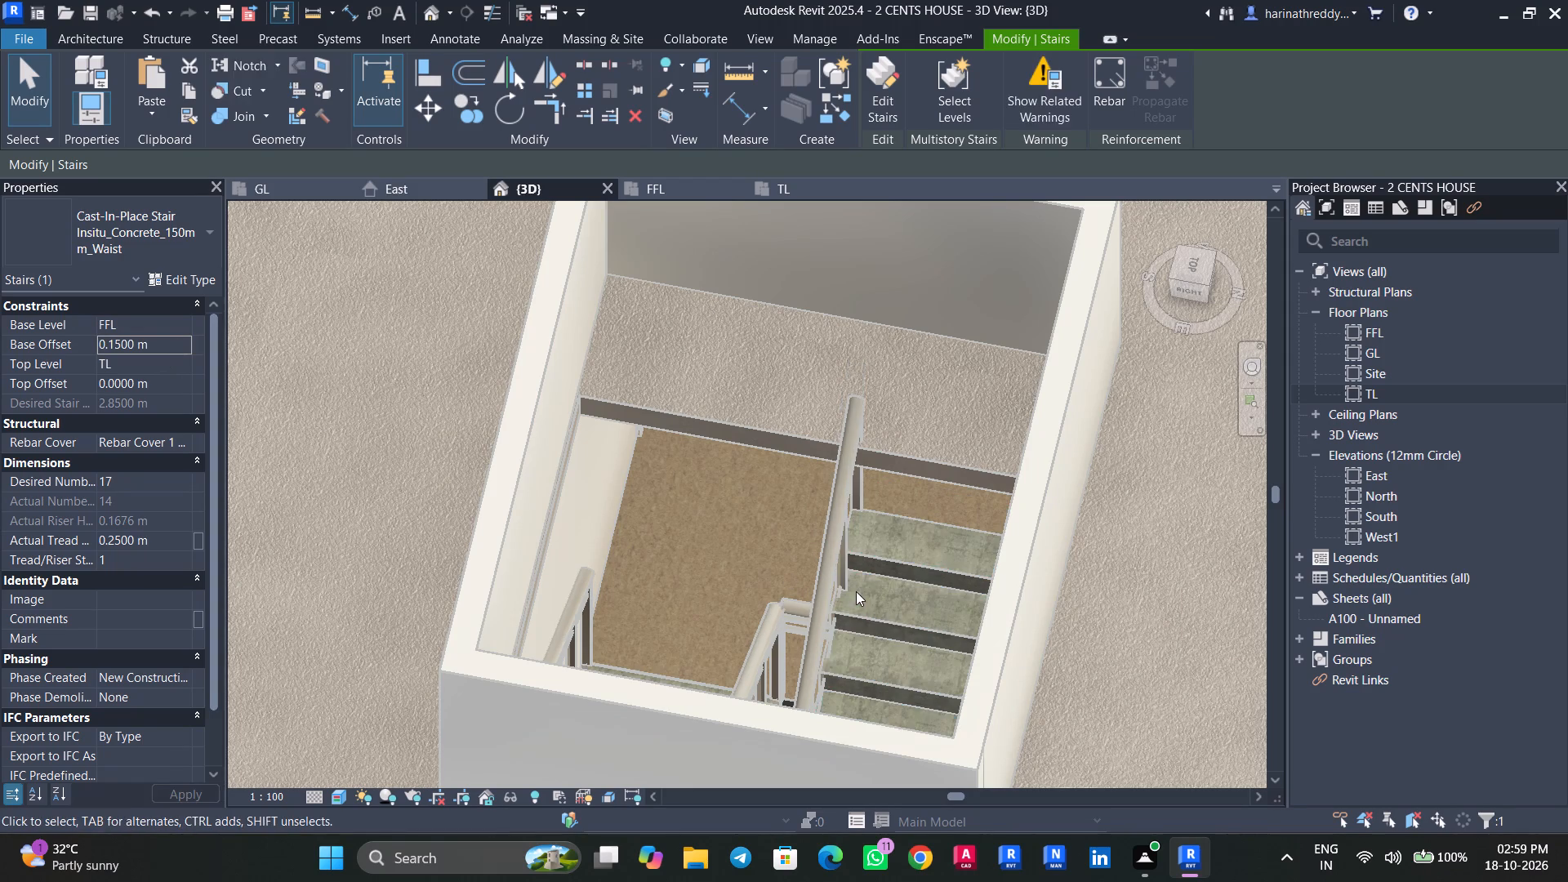
key(Escape)
Set the cast-in-place stair's desired number of risers to 14.
shift+middle_drag(760, 626, 771, 730)
scroll(648, 610, up, 11)
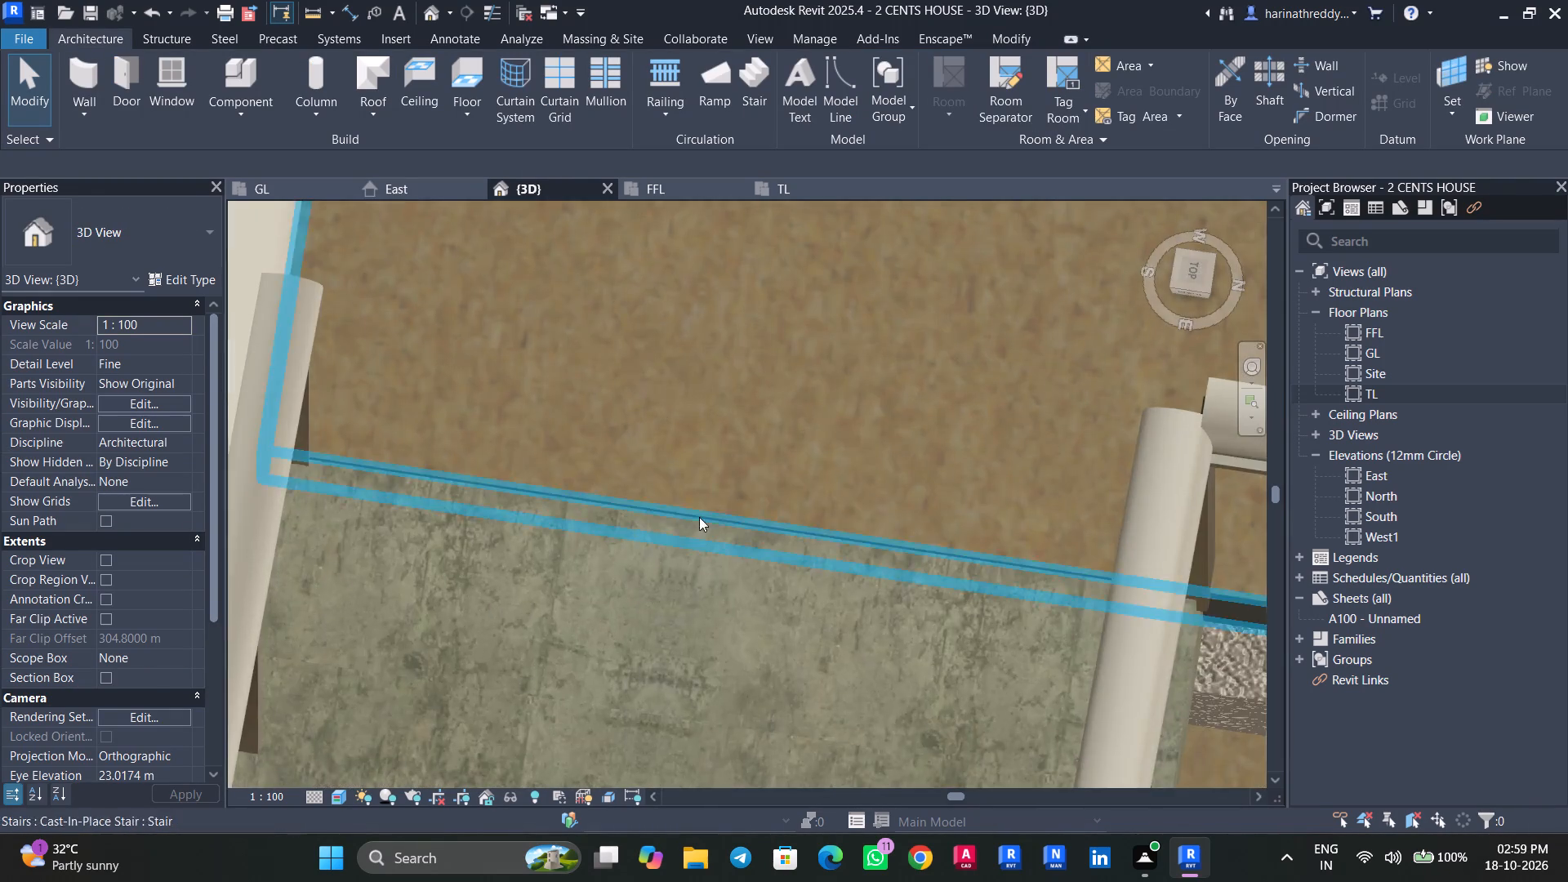
scroll(703, 504, down, 4)
scroll(703, 504, up, 1)
scroll(703, 504, down, 1)
shift+middle_drag(725, 572, 804, 489)
shift+scroll(776, 527, up, 1)
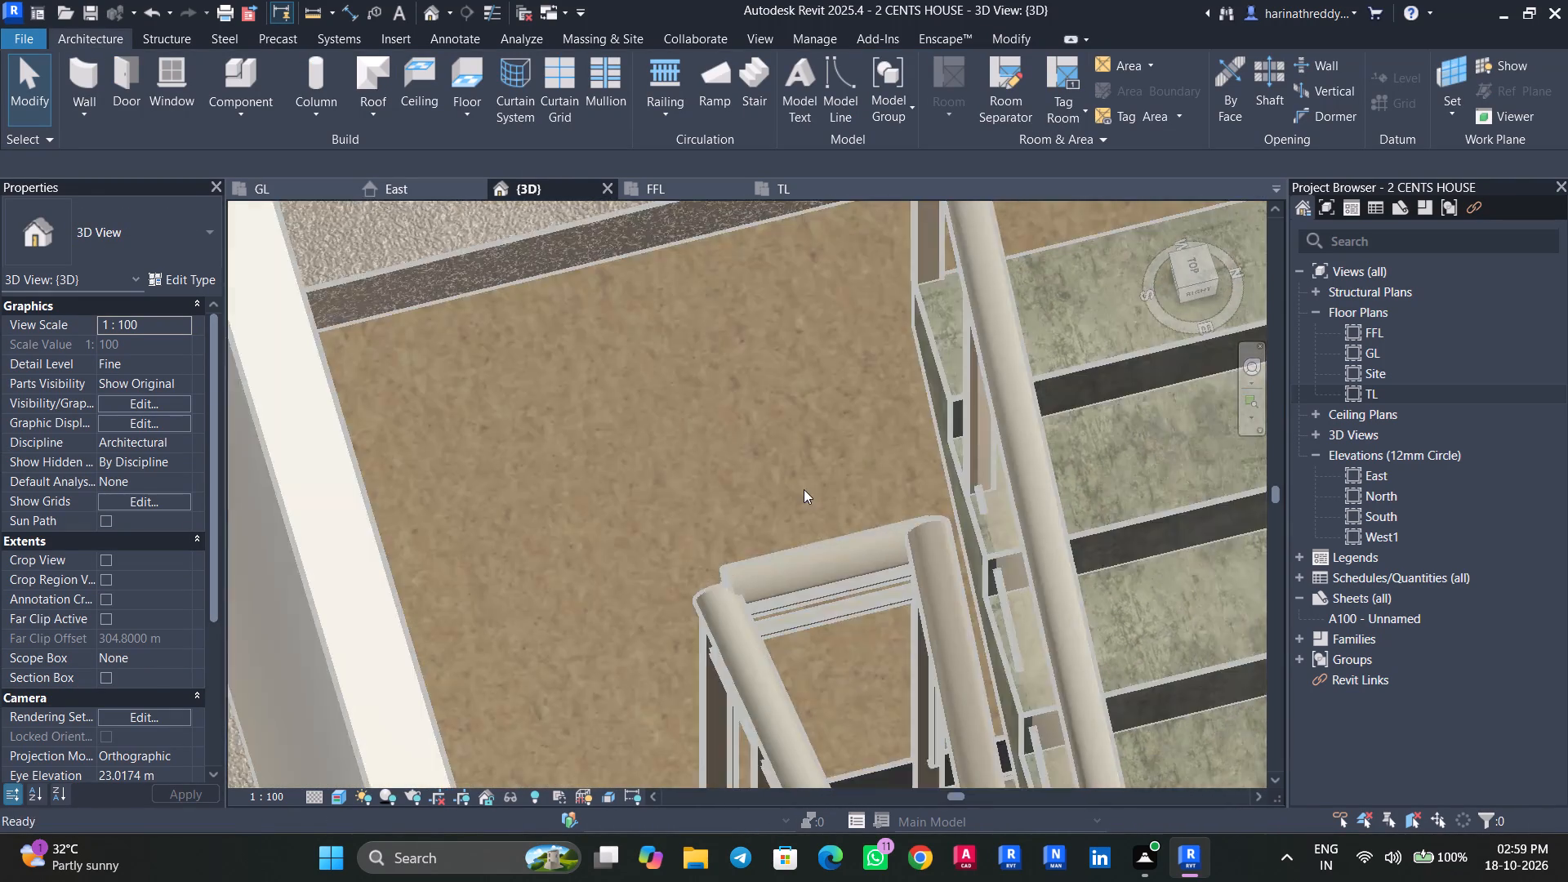
scroll(804, 489, down, 7)
scroll(804, 489, up, 1)
click(969, 406)
click(968, 424)
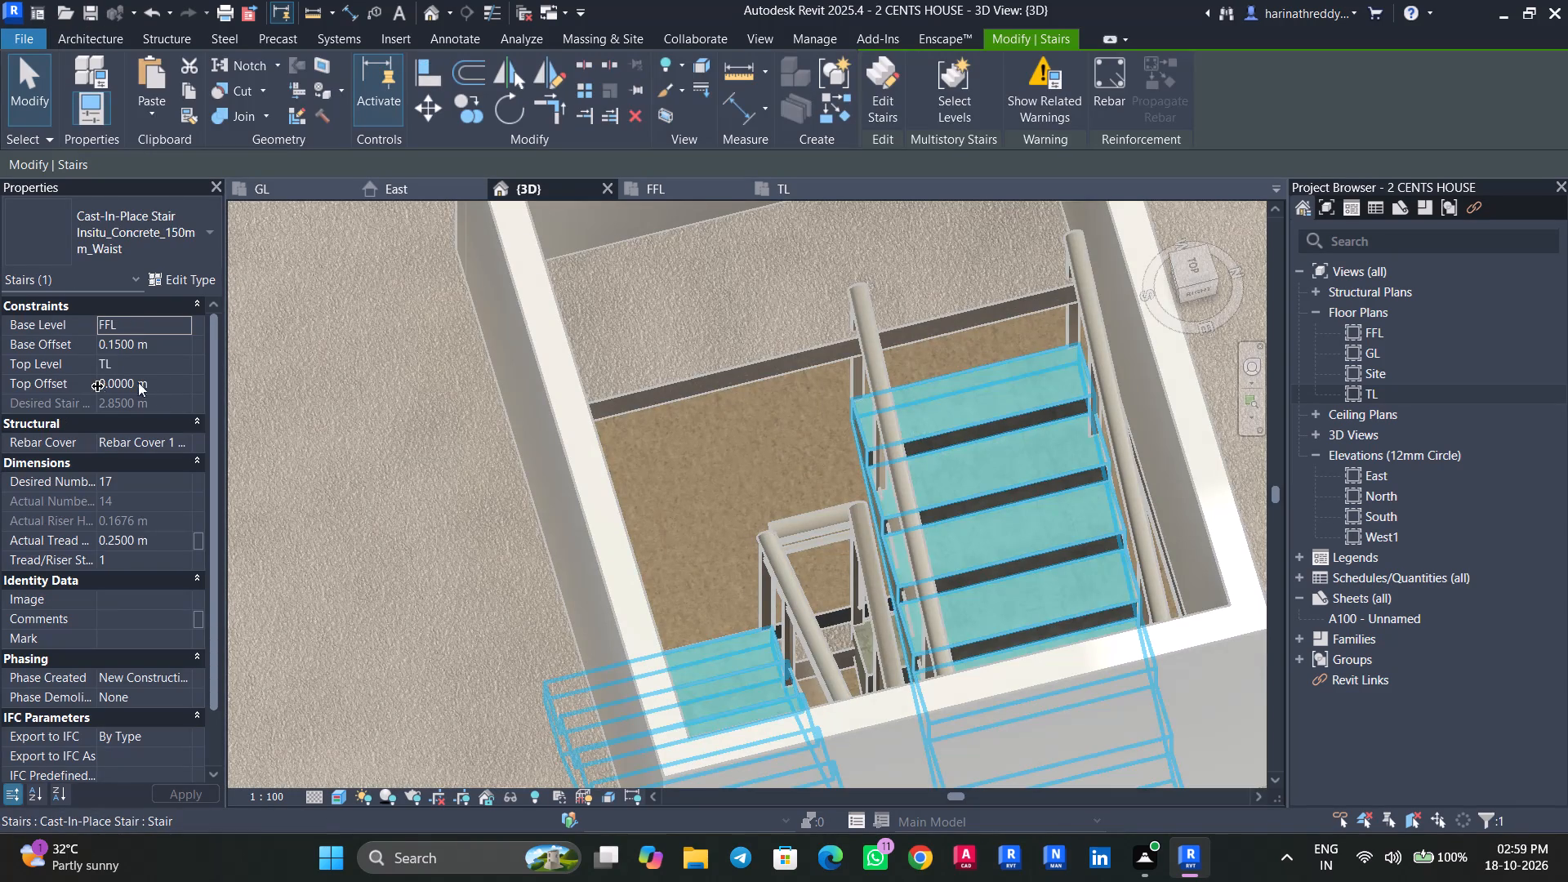
click(171, 474)
text(14)
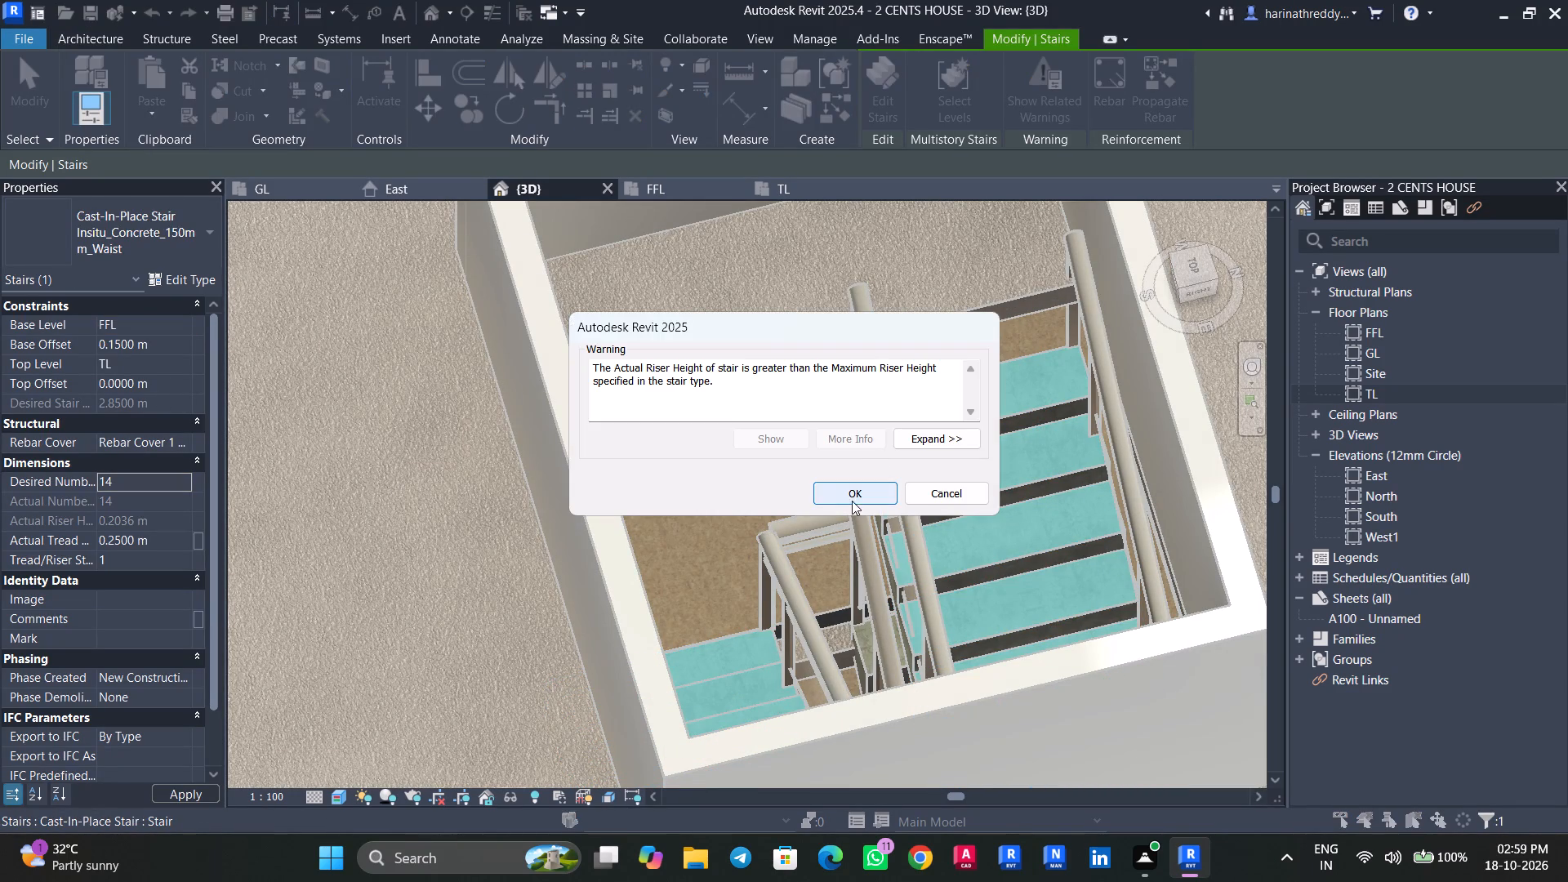
click(852, 501)
key(Escape)
Examine the stair, its railings and the stairwell enclosure on the terrace in 3D from several angles.
shift+middle_drag(834, 499, 871, 408)
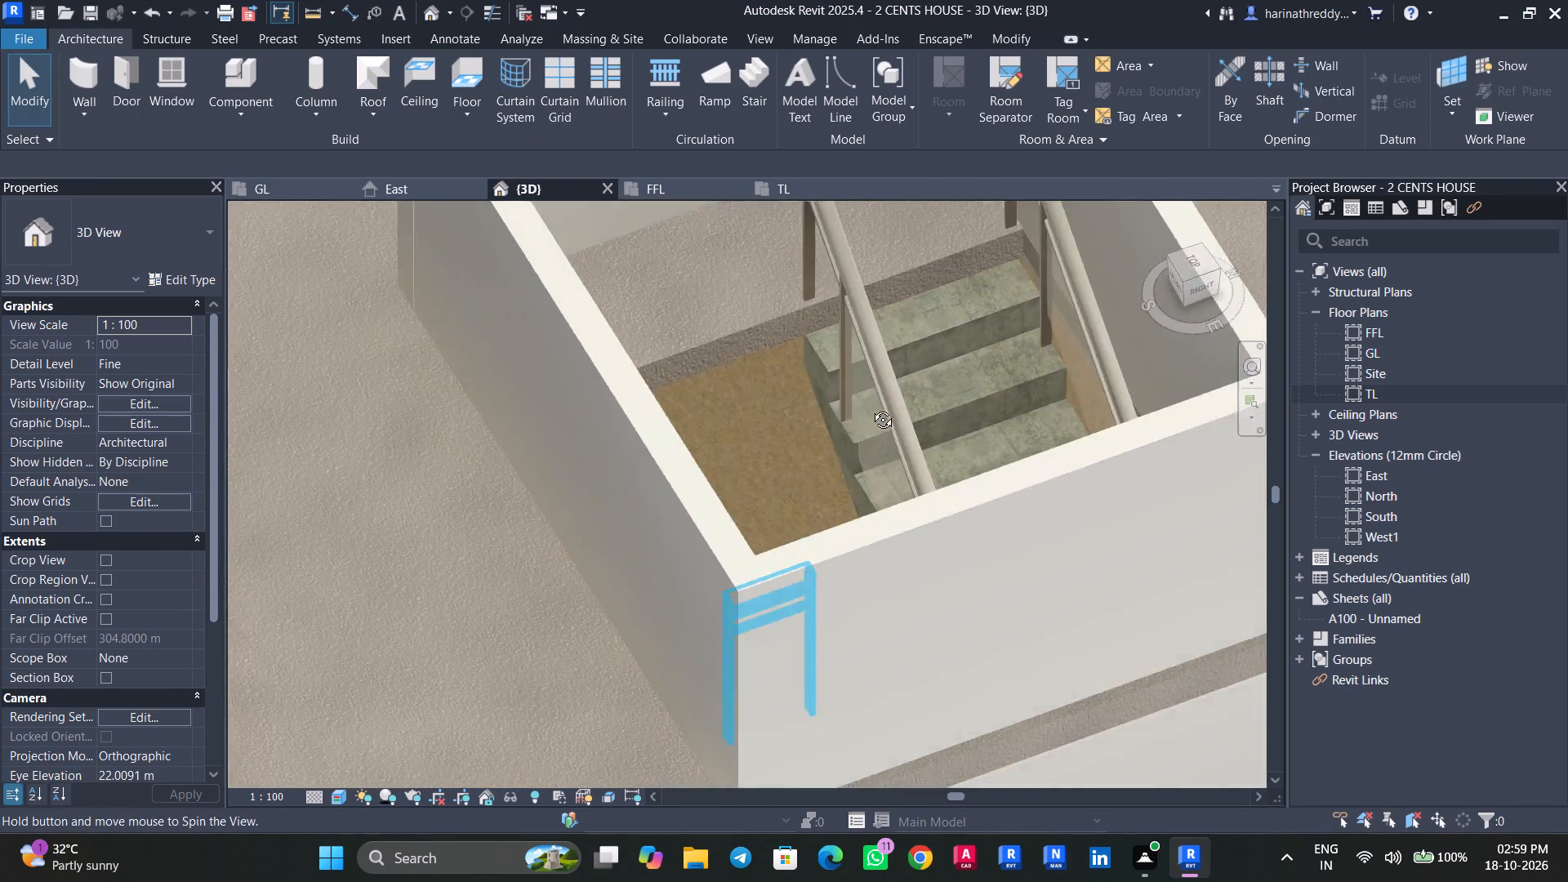
shift+middle_drag(871, 408, 898, 372)
middle_drag(906, 340, 925, 465)
click(855, 435)
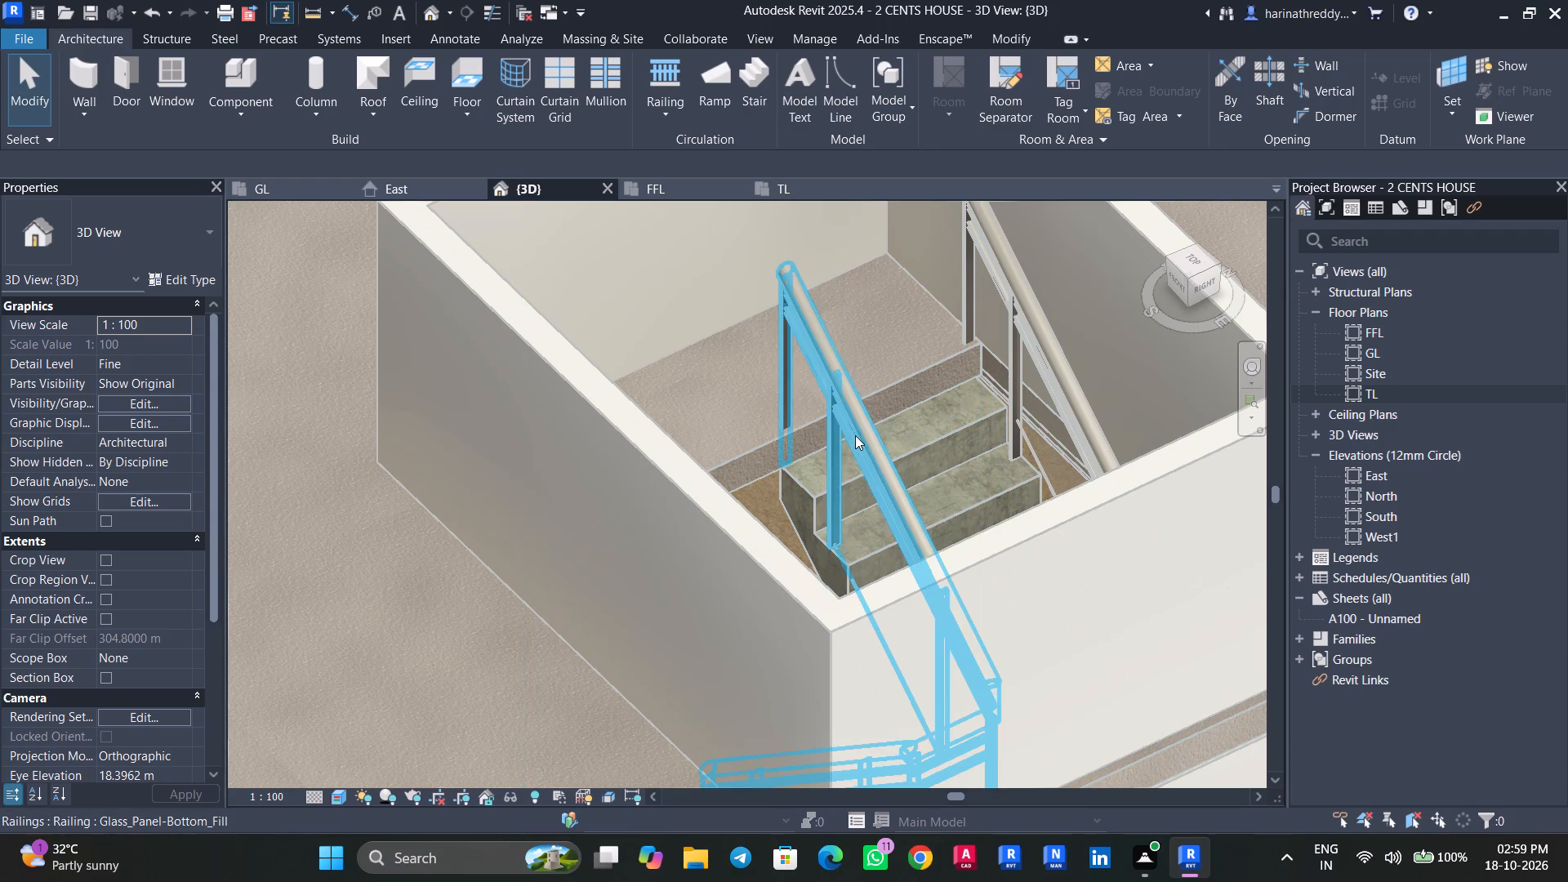
key(Escape)
key(Escape)
scroll(918, 455, down, 3)
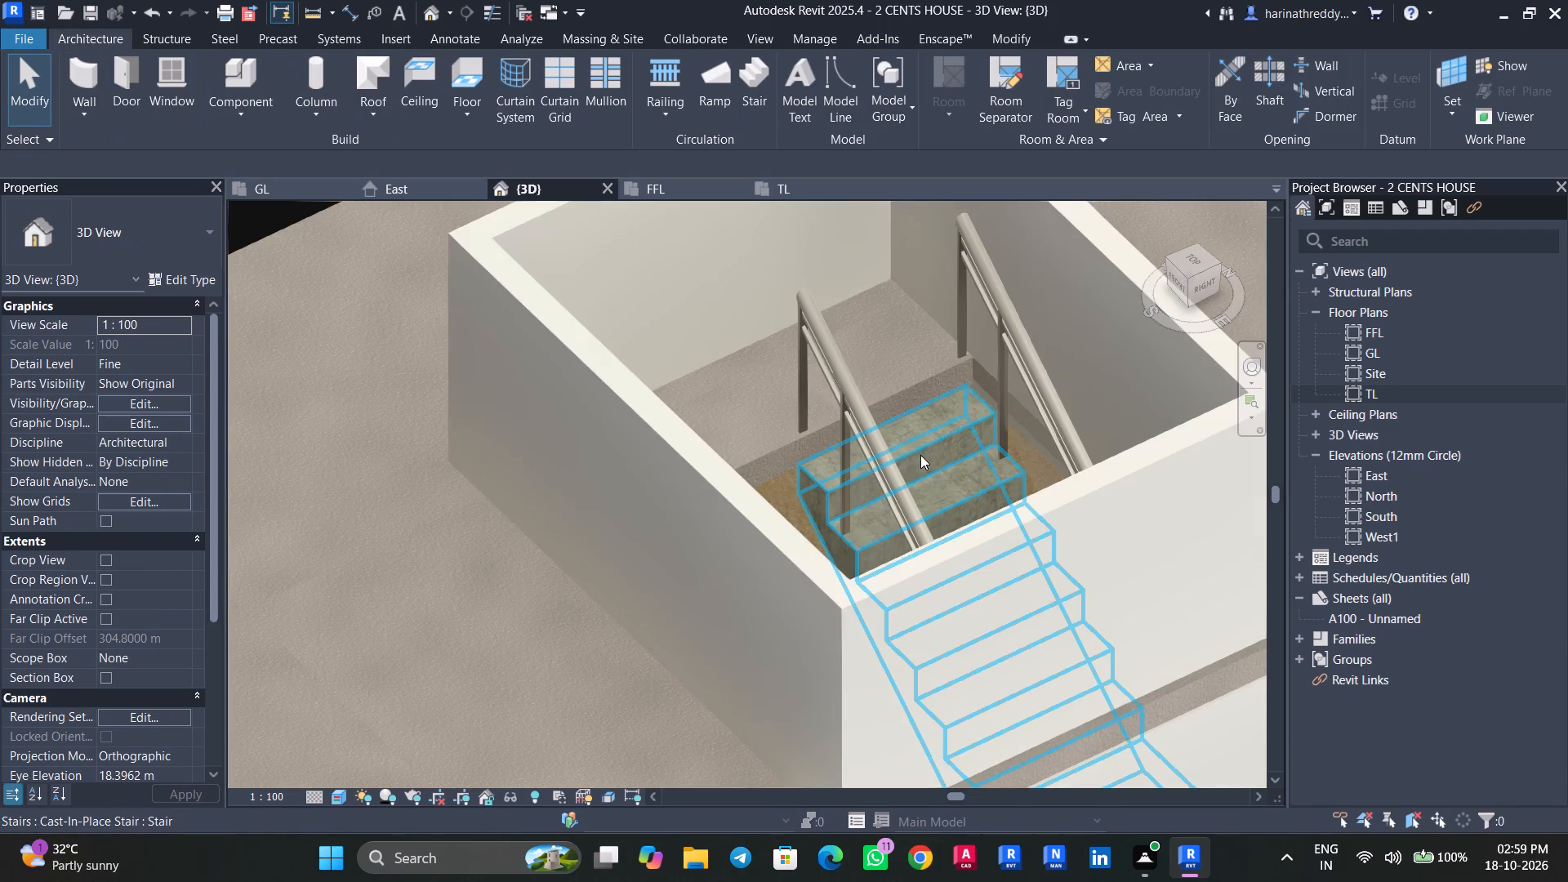
shift+middle_drag(898, 453, 274, 581)
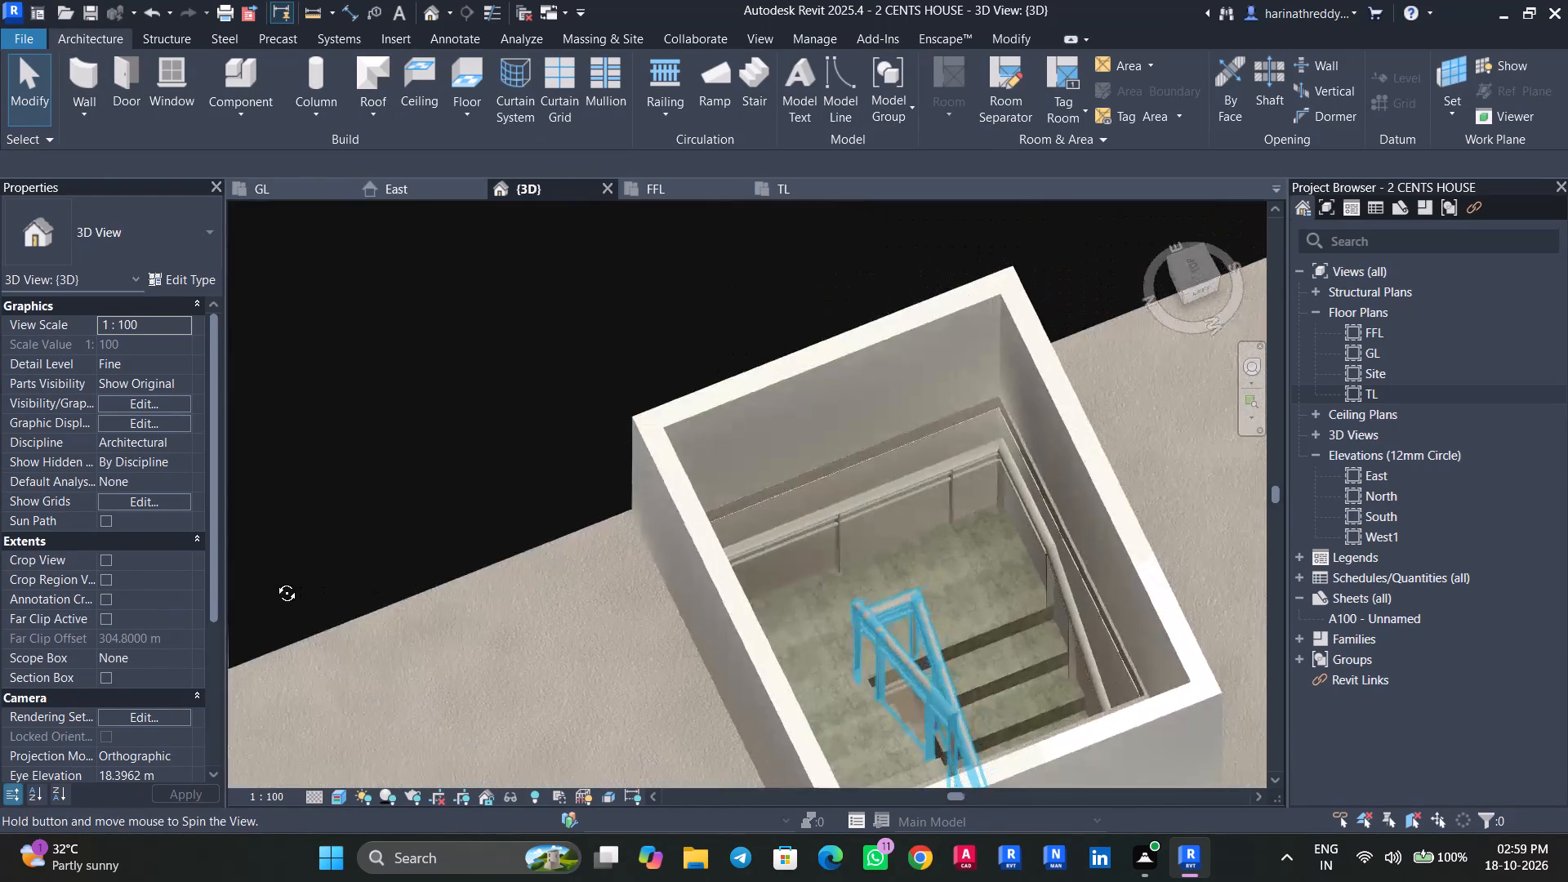
shift+middle_drag(274, 581, 220, 572)
scroll(1000, 595, up, 3)
shift+middle_drag(949, 537, 804, 454)
scroll(804, 454, down, 12)
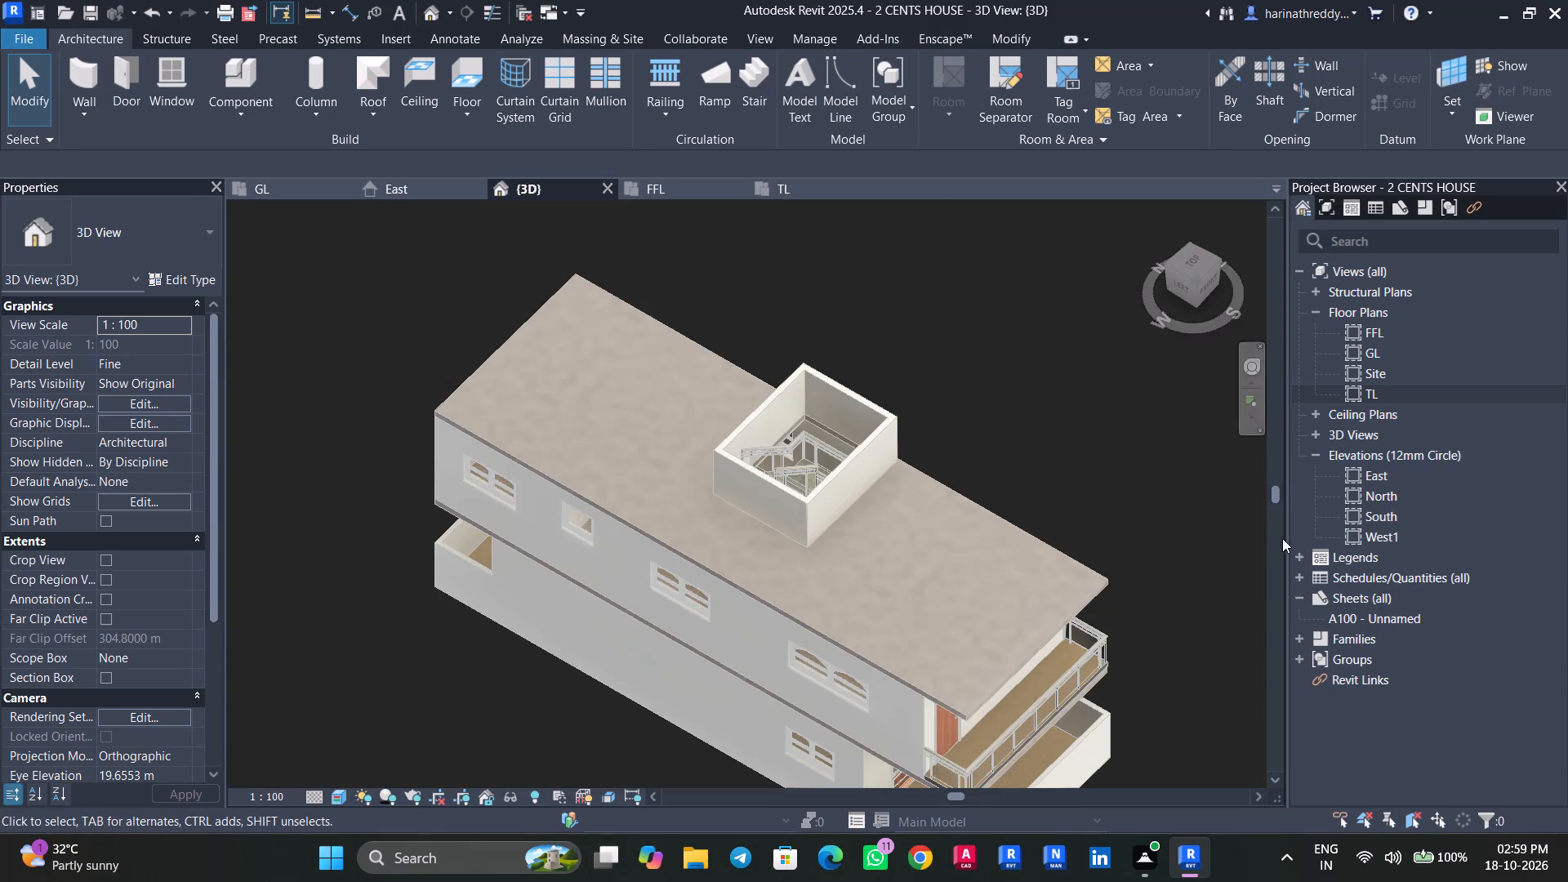
shift+middle_drag(1283, 537, 1158, 439)
middle_drag(1100, 482, 979, 287)
Select the four IN WALL walls enclosing the stairwell on the terrace and set their unconnected height to 2 m.
click(817, 411)
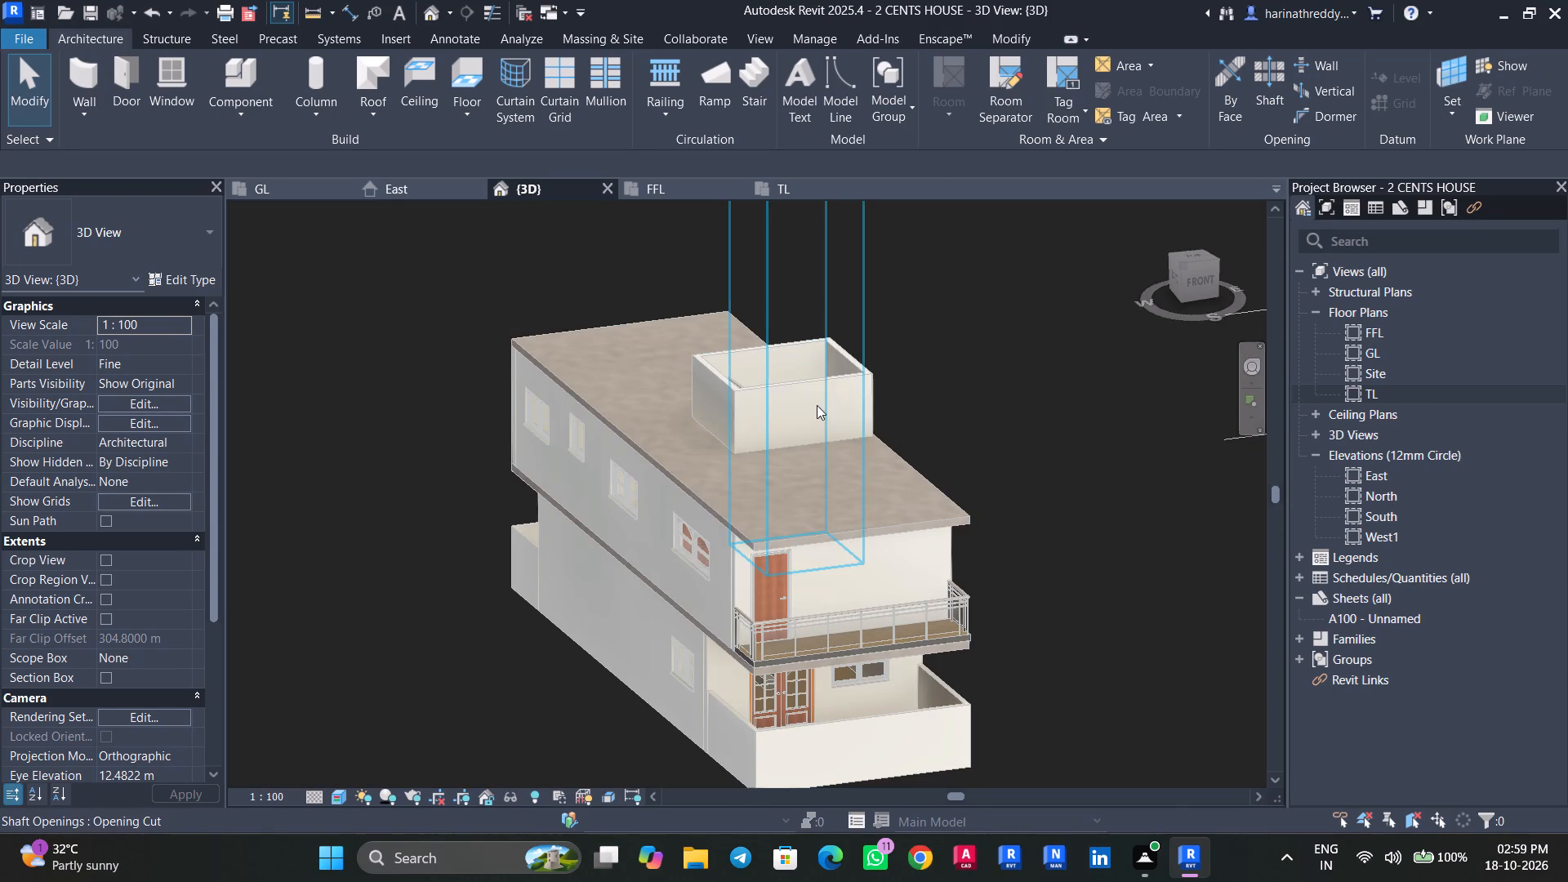
click(815, 384)
scroll(815, 384, up, 4)
shift+middle_drag(1196, 414, 1093, 528)
ctrl+click(687, 320)
ctrl+click(784, 266)
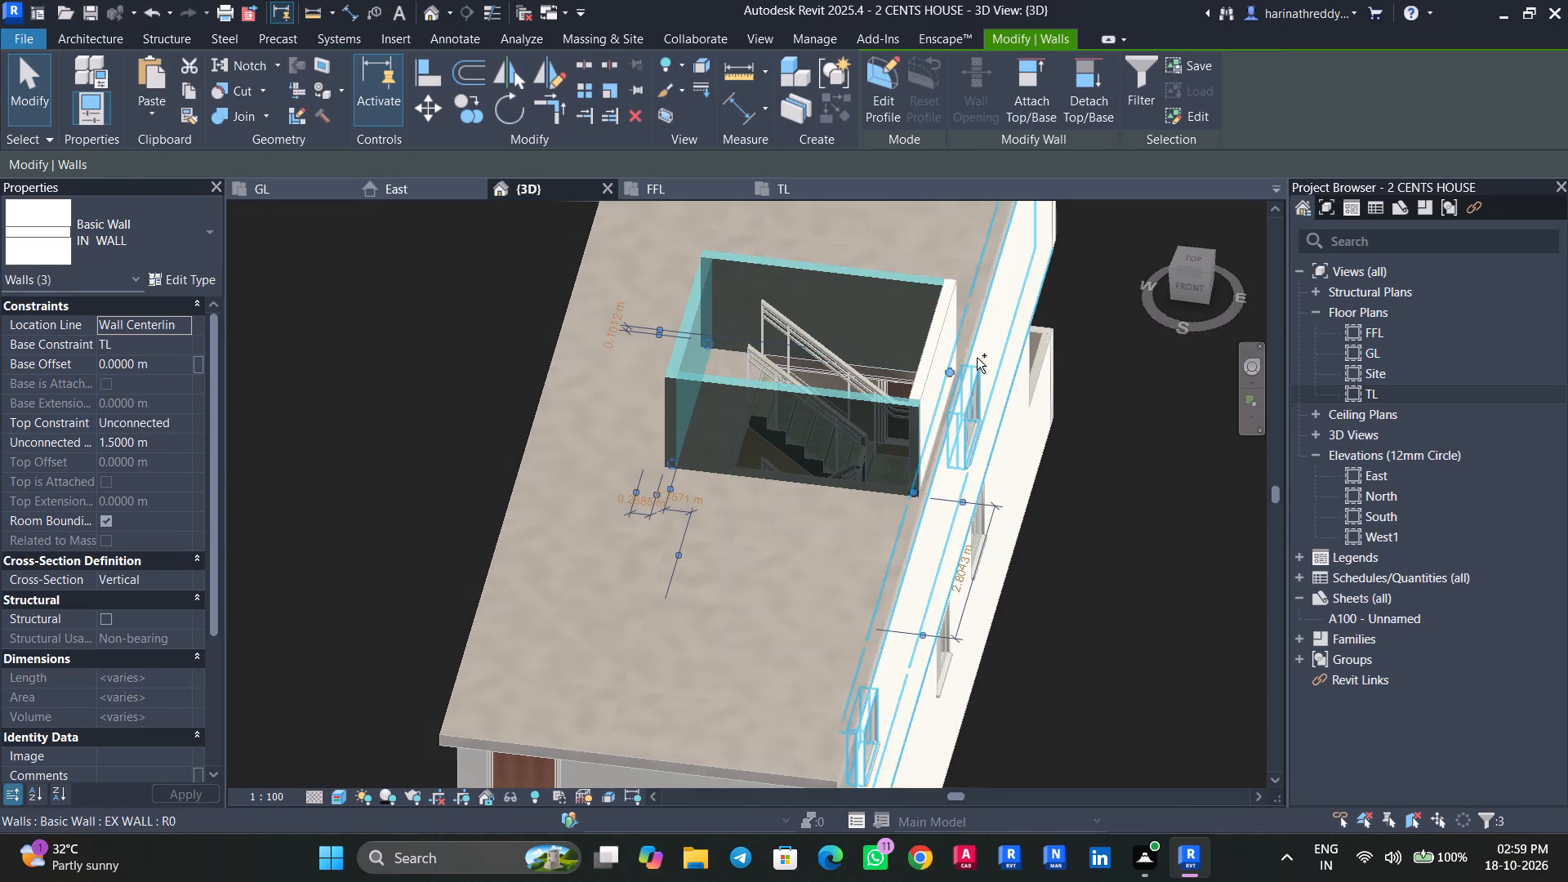
ctrl+click(942, 338)
shift+middle_drag(1071, 453, 1106, 462)
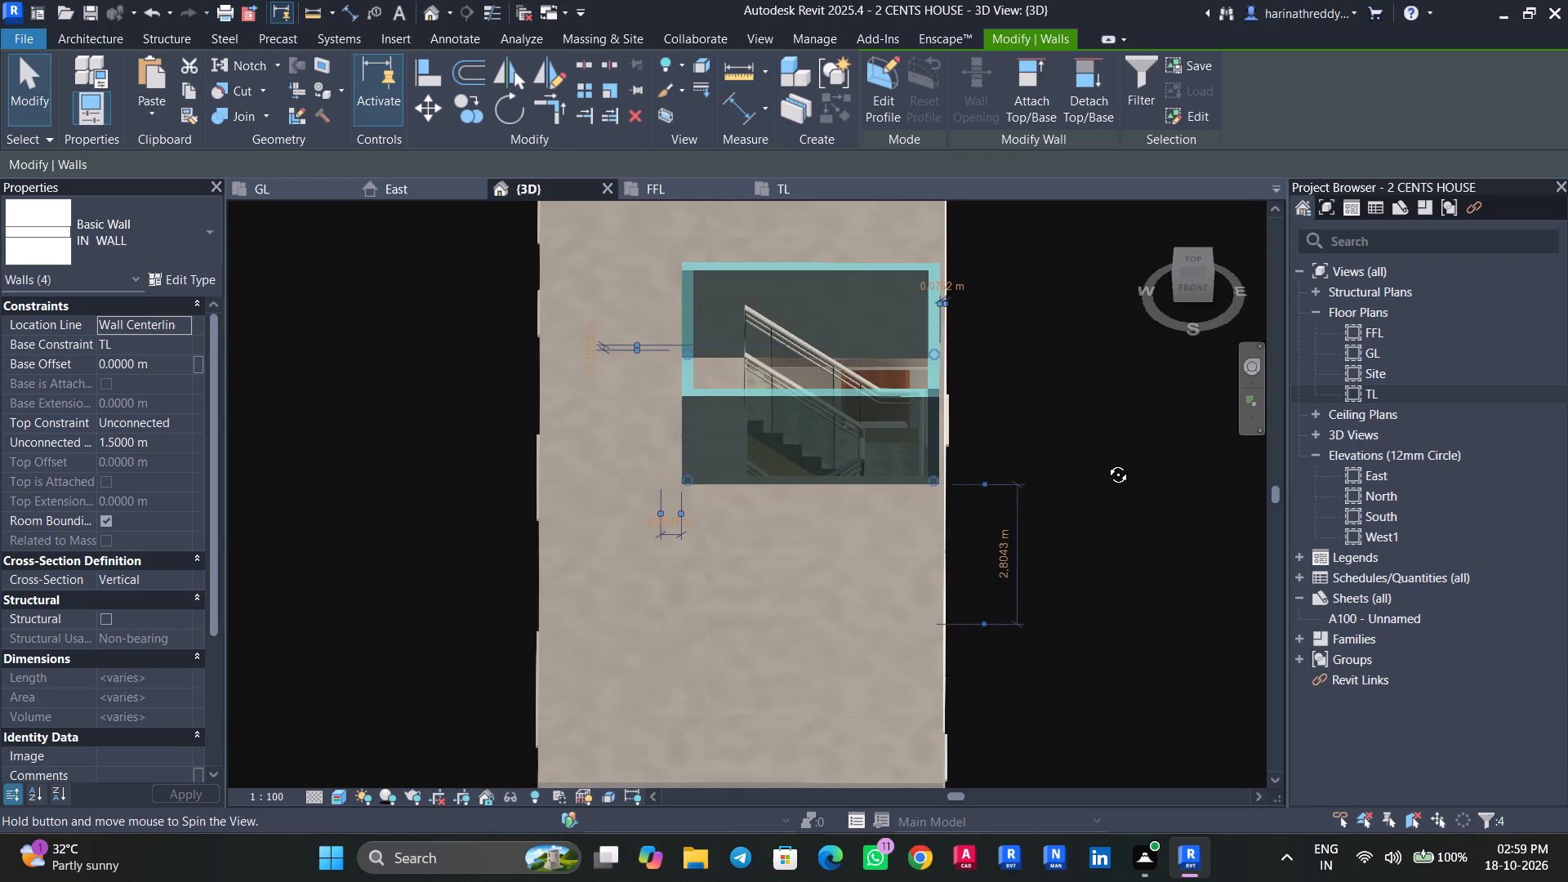
shift+middle_drag(1106, 462, 1110, 726)
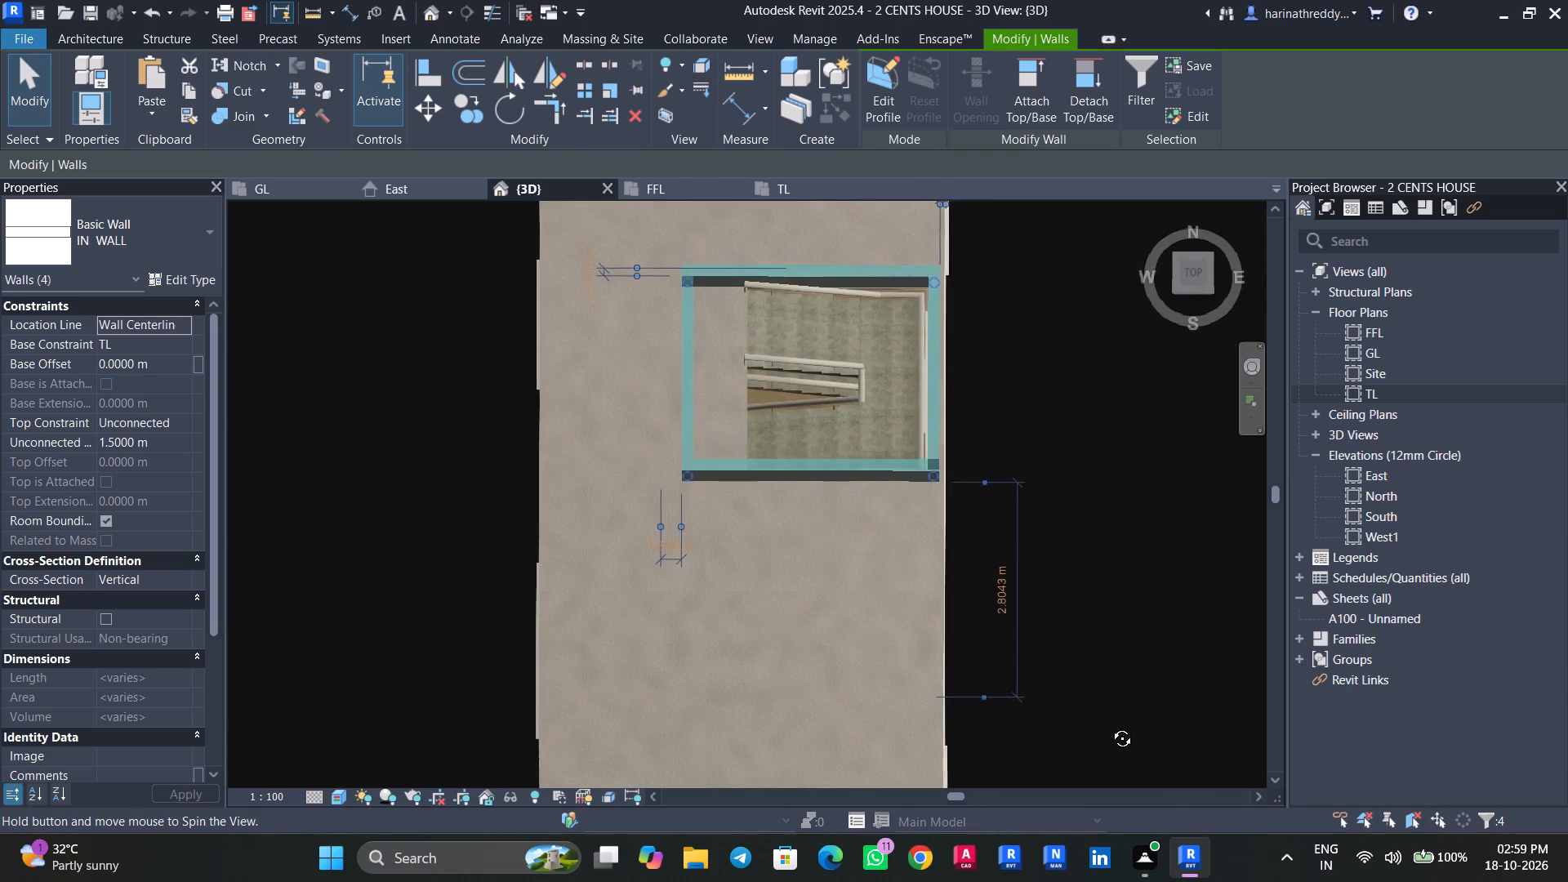
shift+middle_drag(1110, 726, 1109, 726)
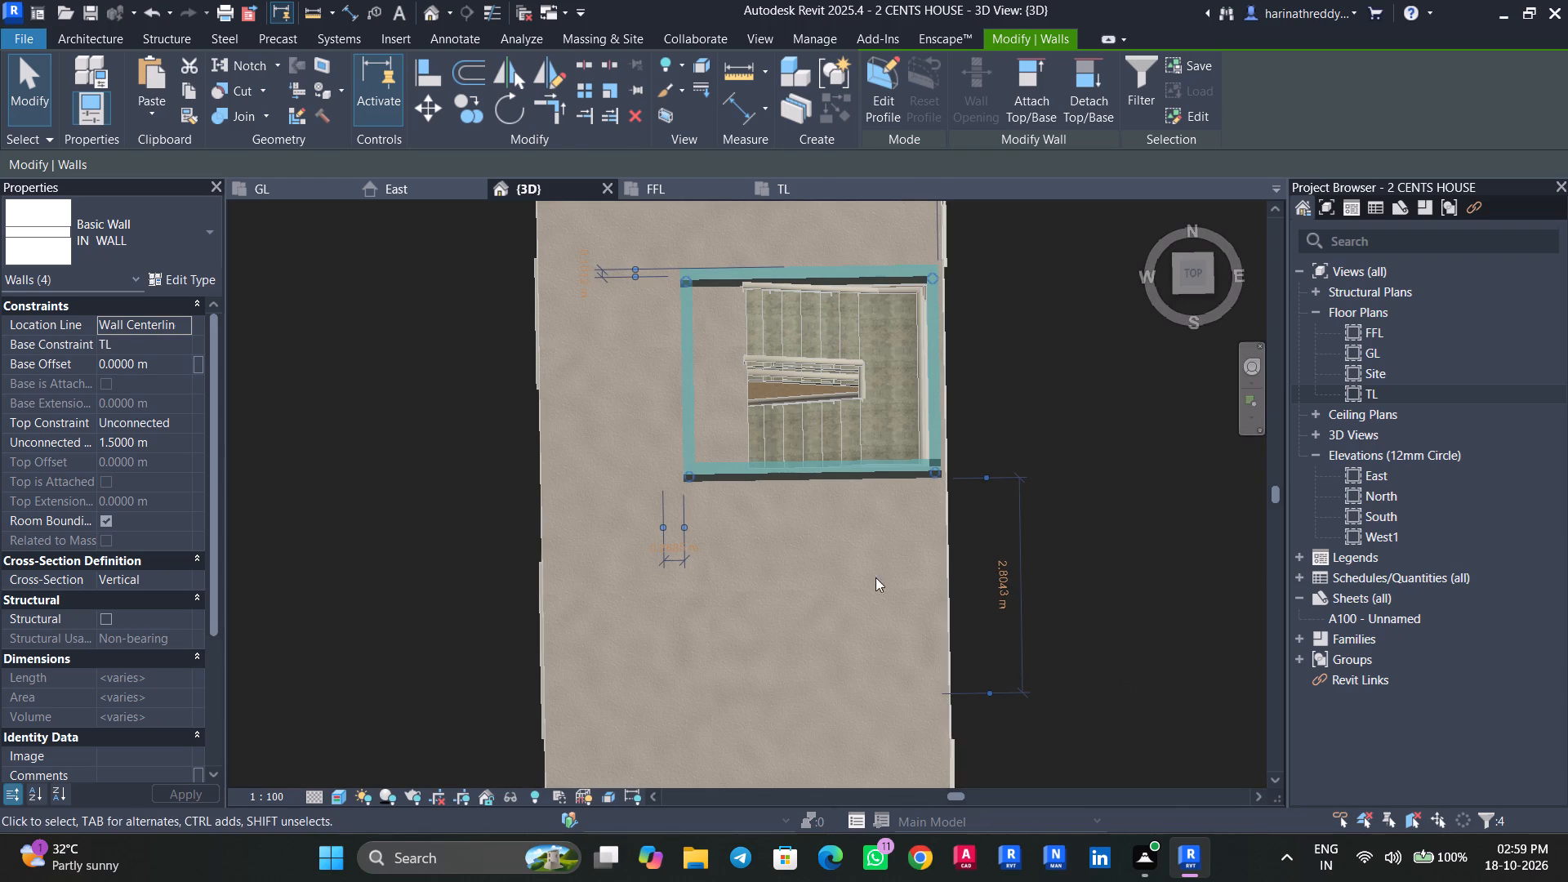
click(180, 440)
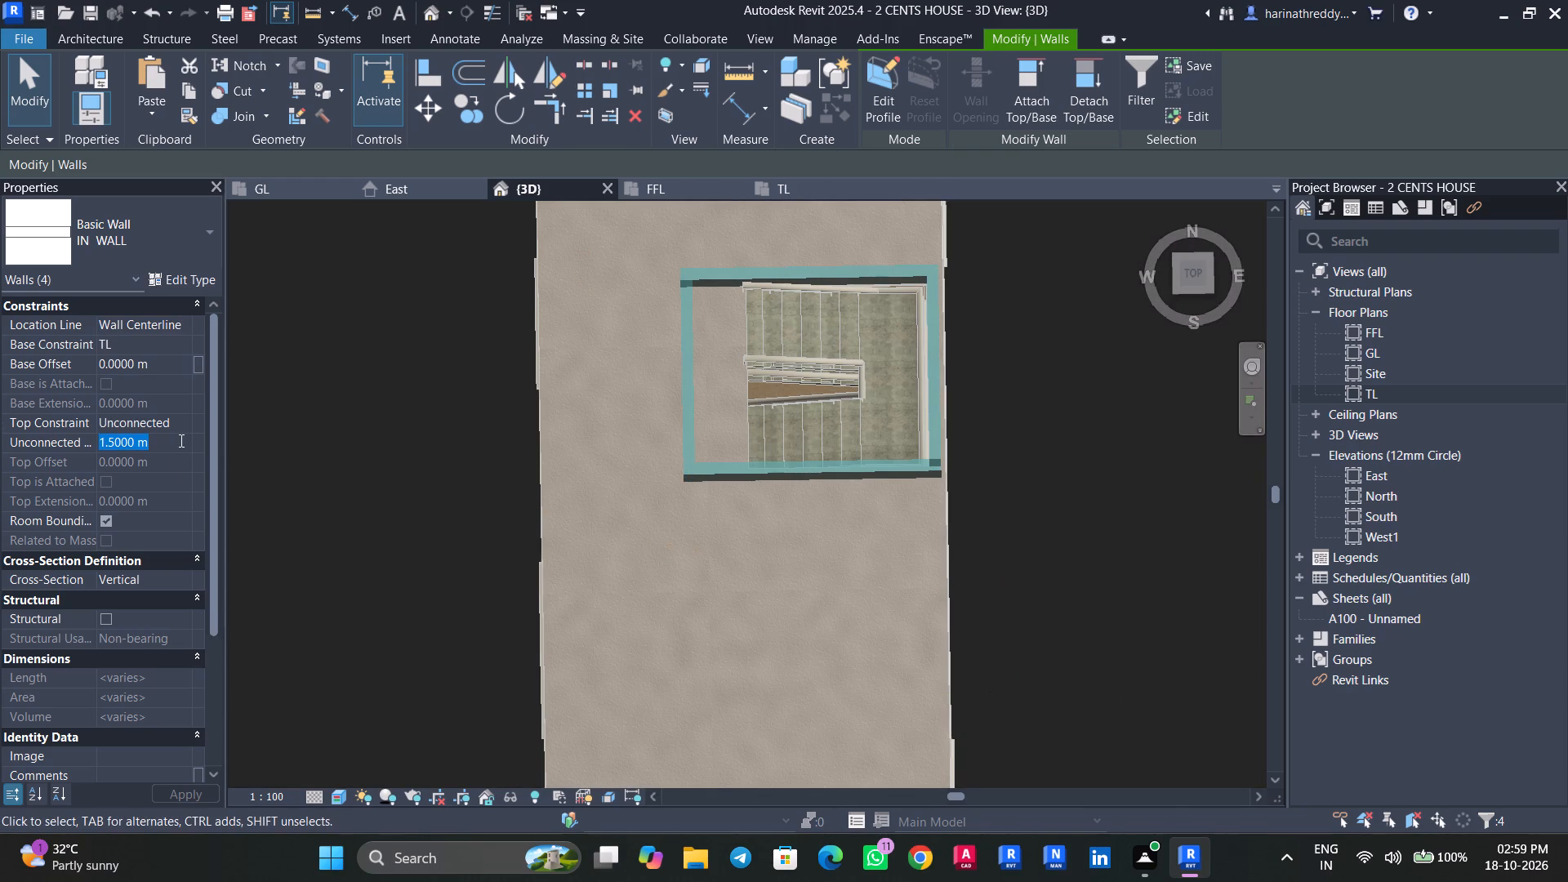
key(2)
key(Return)
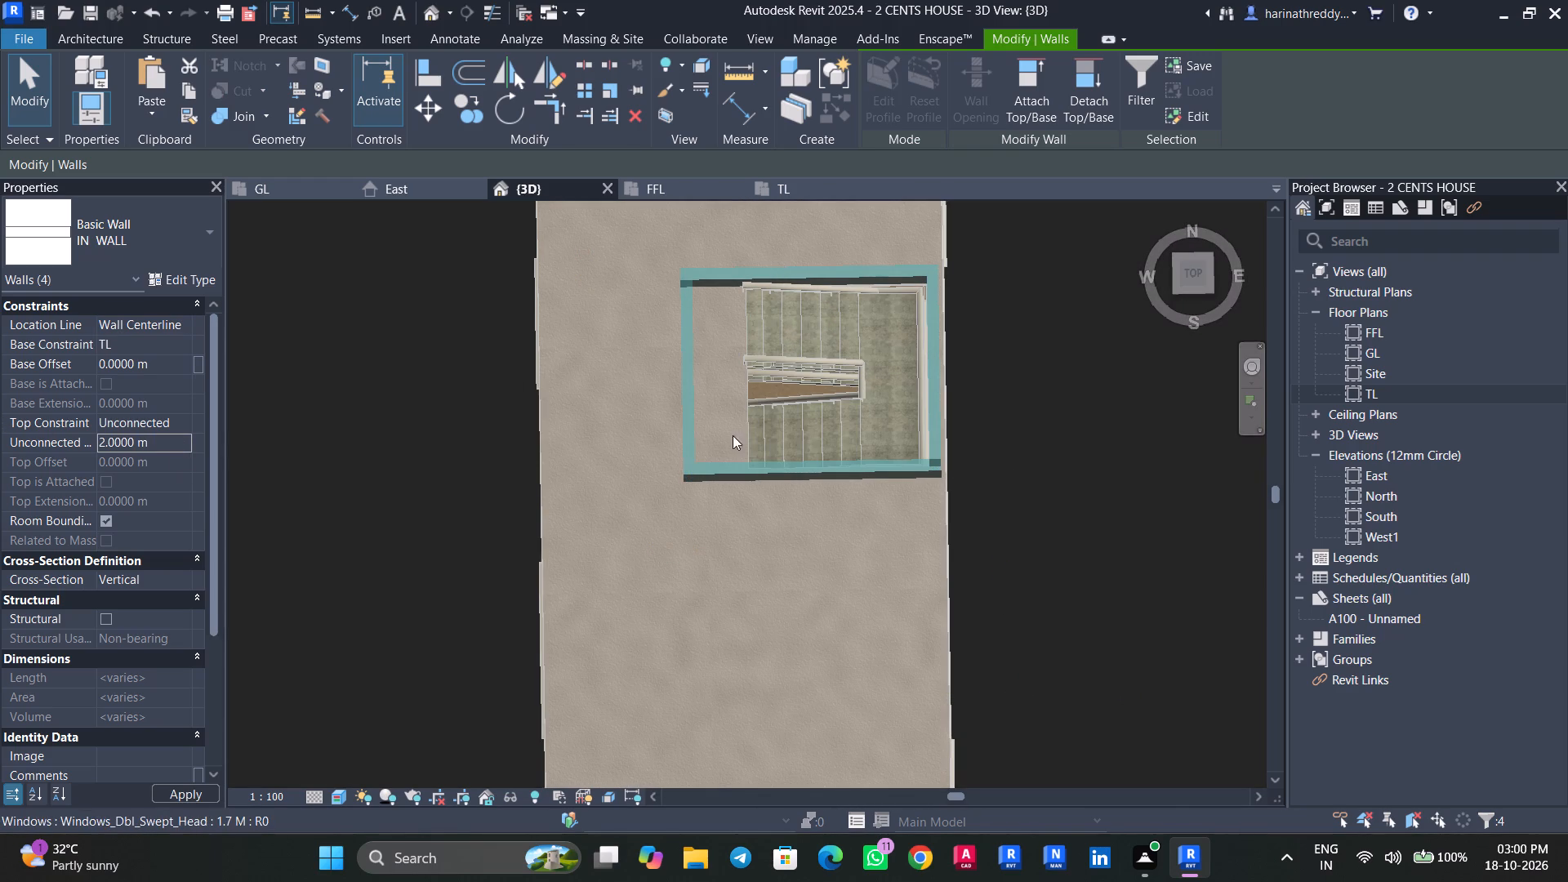
Set the unconnected height of the four selected stairwell walls to 2.5 m.
scroll(861, 602, down, 3)
shift+middle_drag(840, 706, 1044, 383)
scroll(938, 455, up, 6)
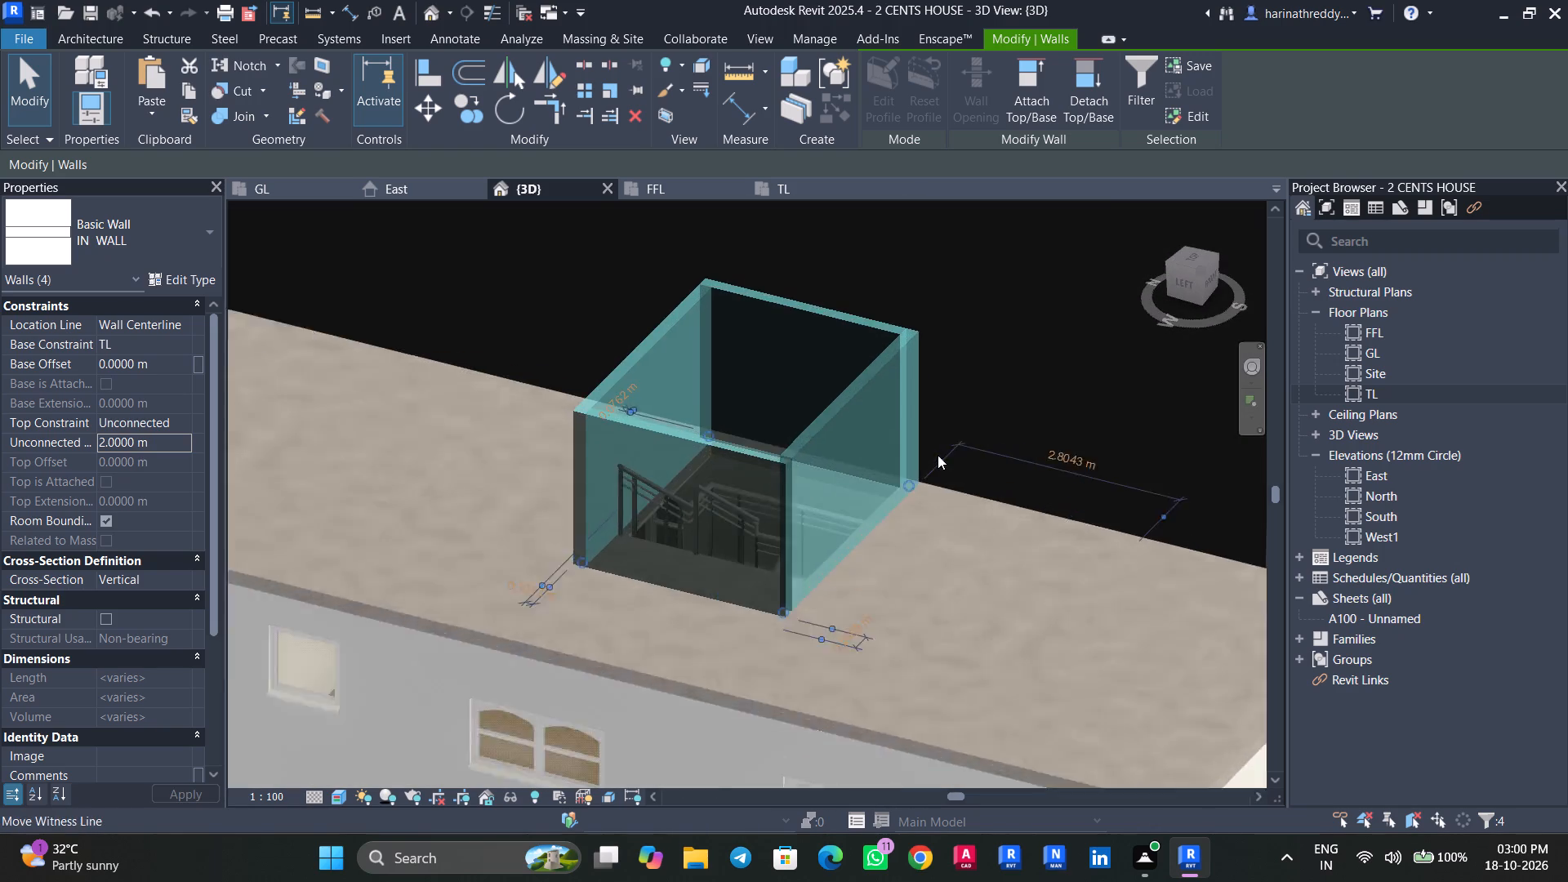
shift+middle_drag(938, 510, 963, 430)
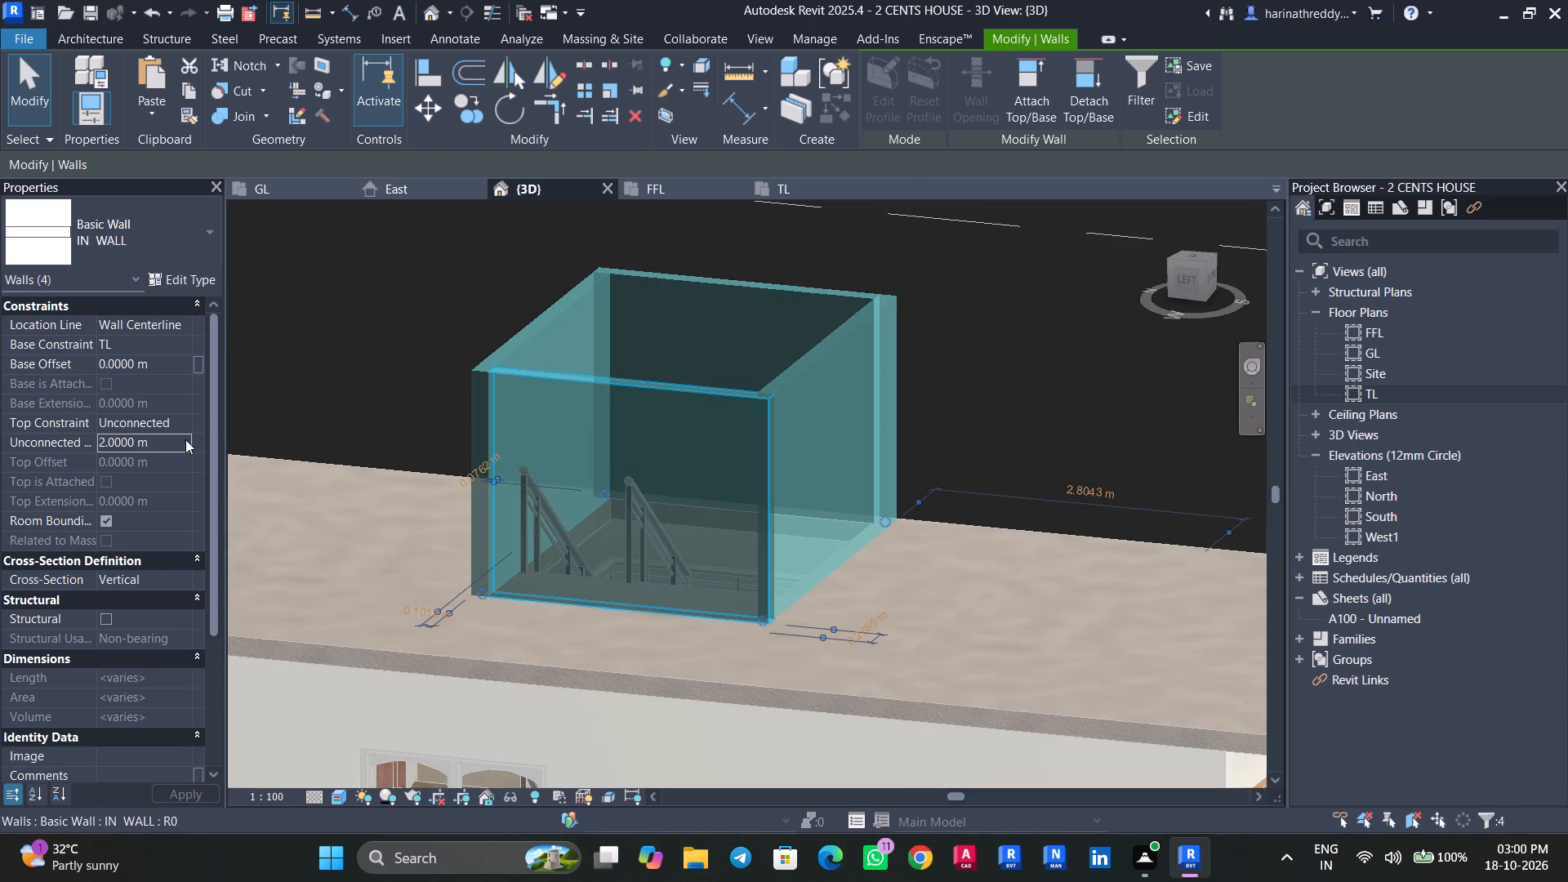
click(172, 434)
text(2.5)
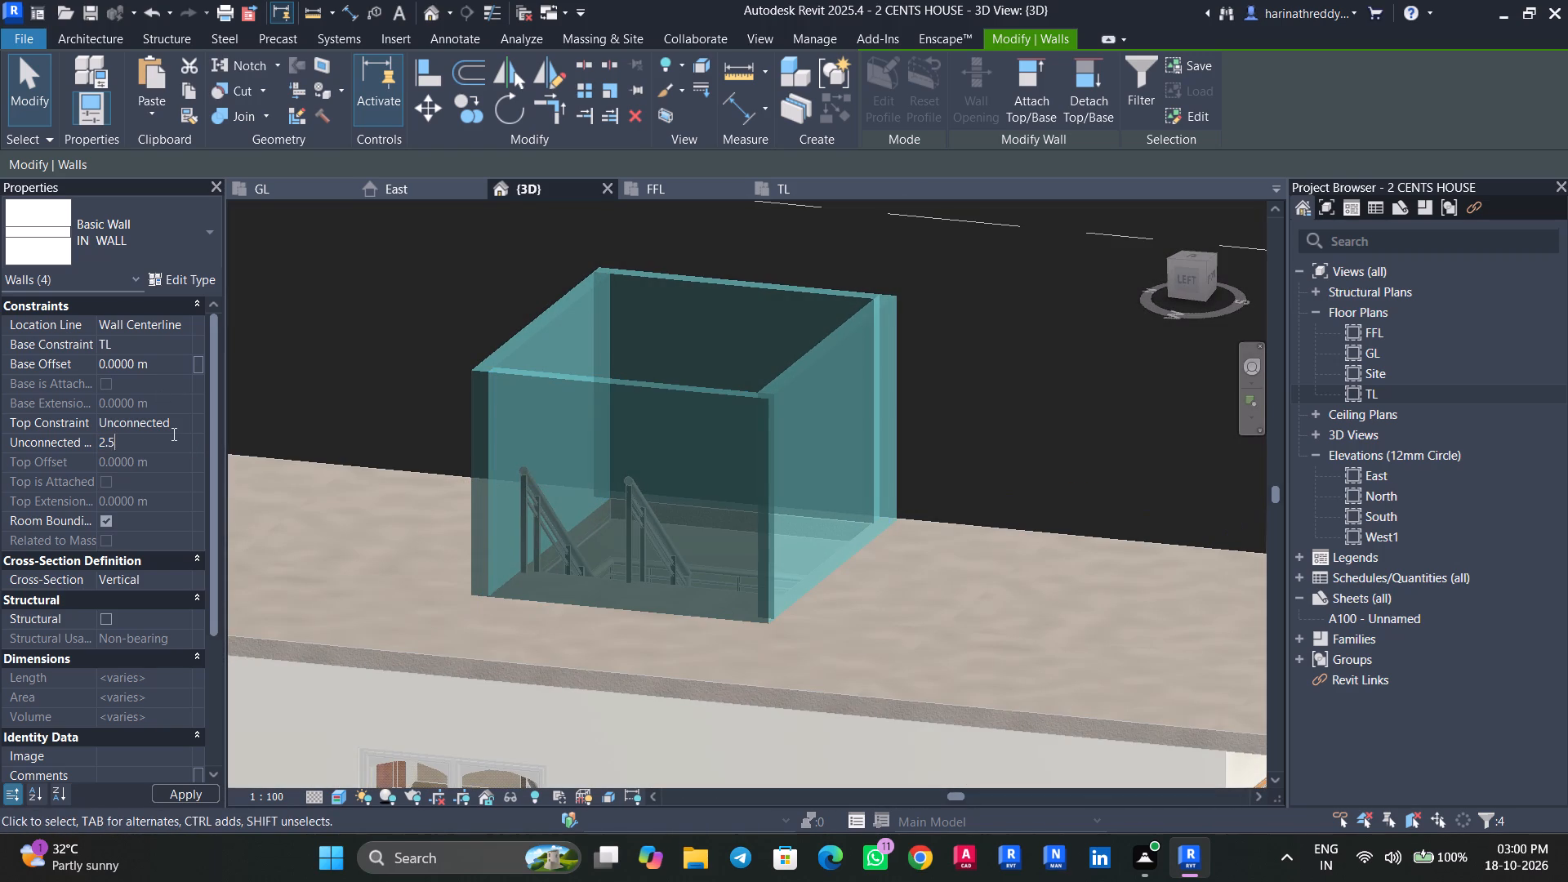
key(Return)
key(Escape)
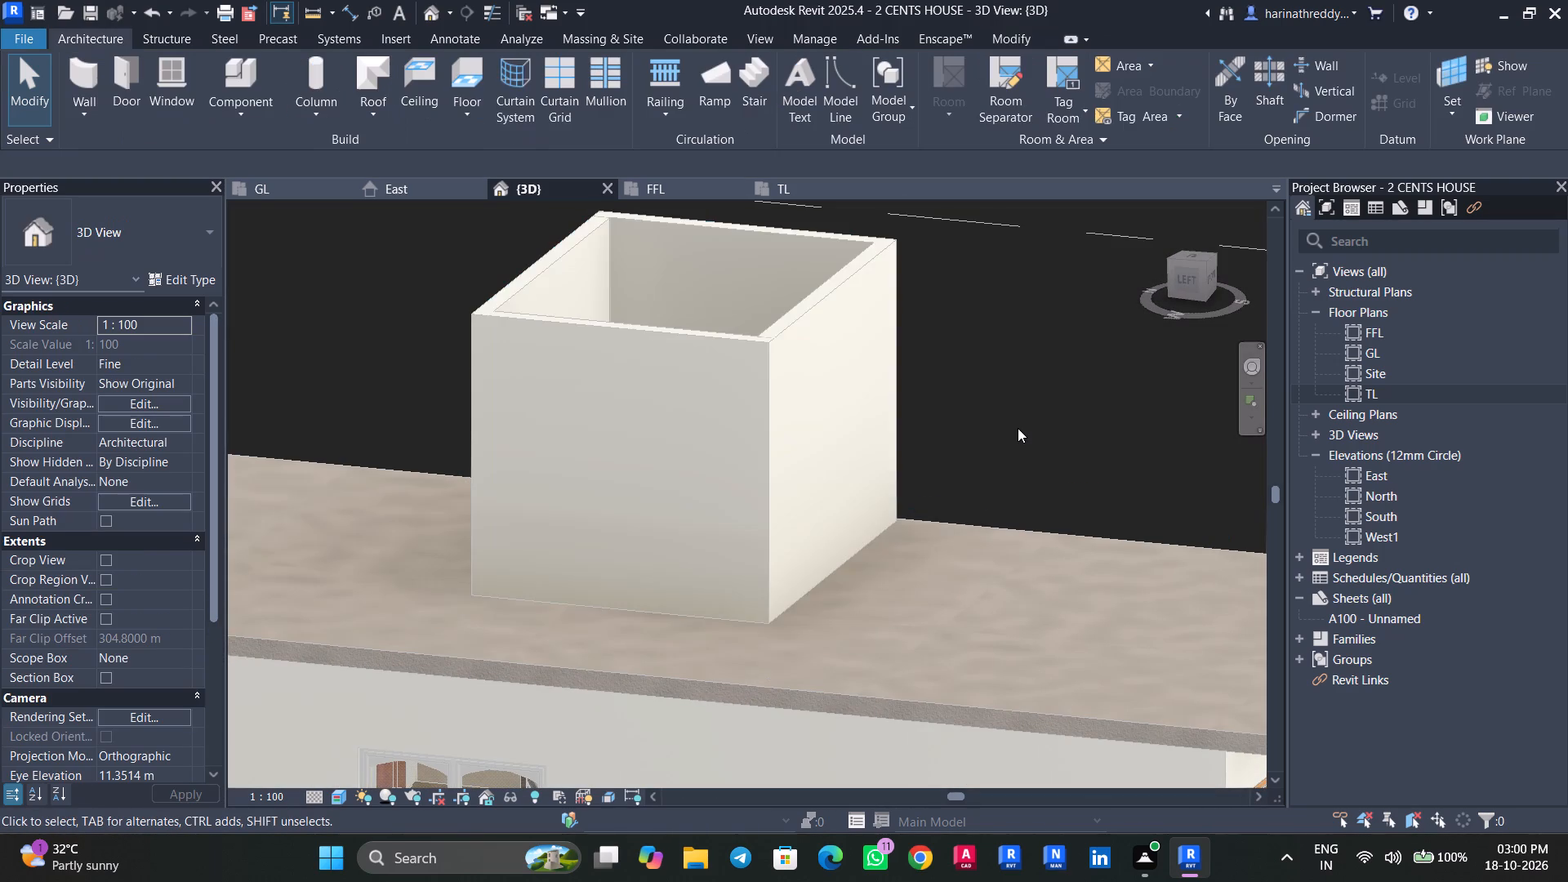
shift+middle_drag(1009, 470, 913, 607)
In the TL floor plan, align the outer face of the stairwell's right-hand IN WALL with the adjacent EX WALL's face.
double_click(1377, 394)
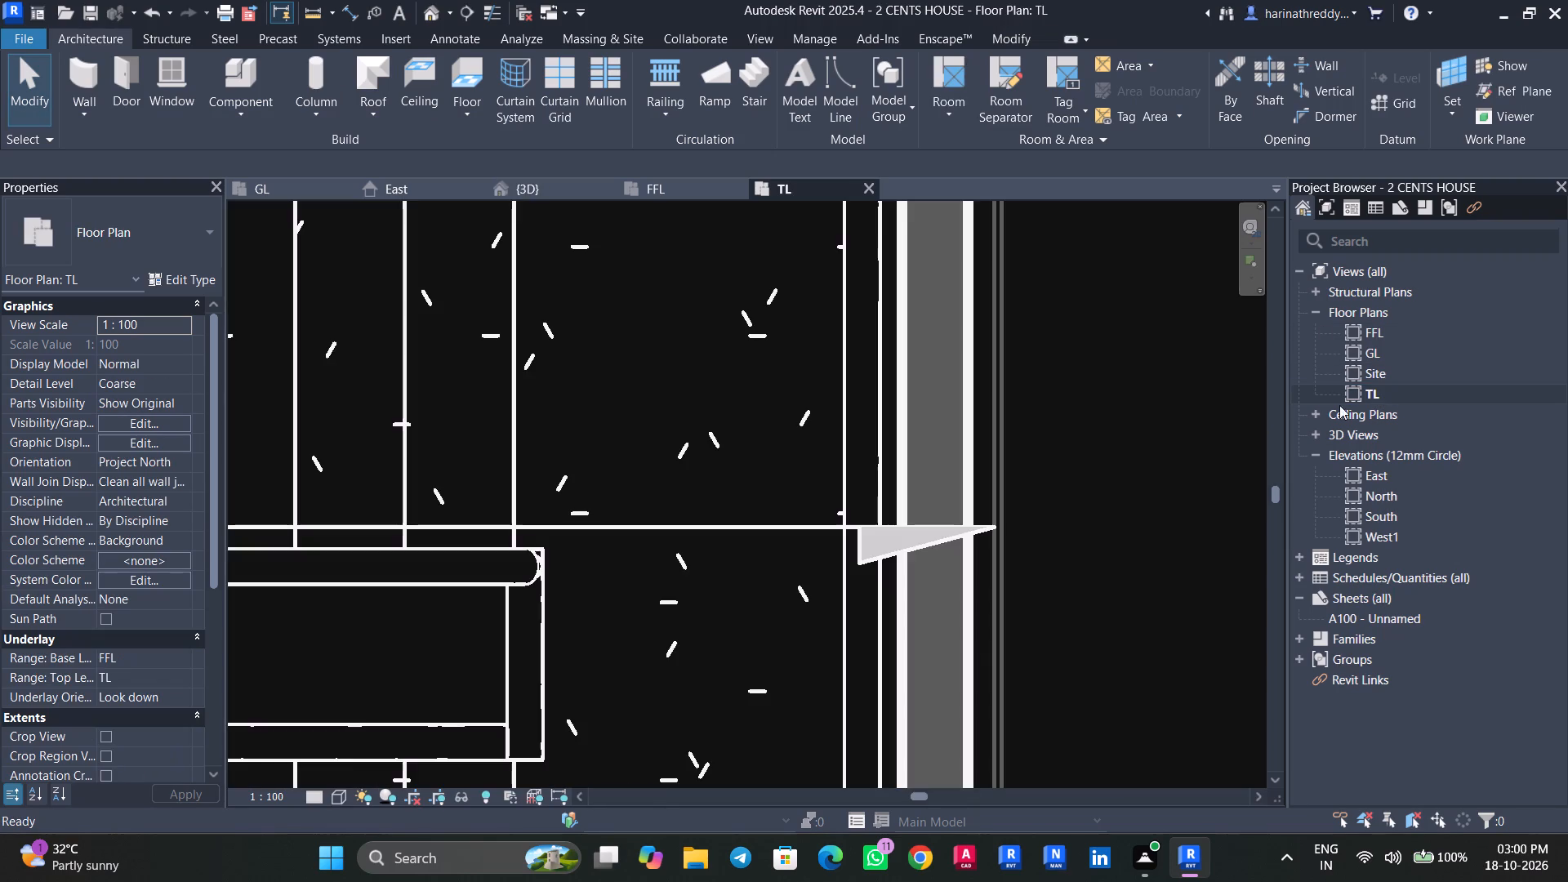
scroll(1028, 518, down, 9)
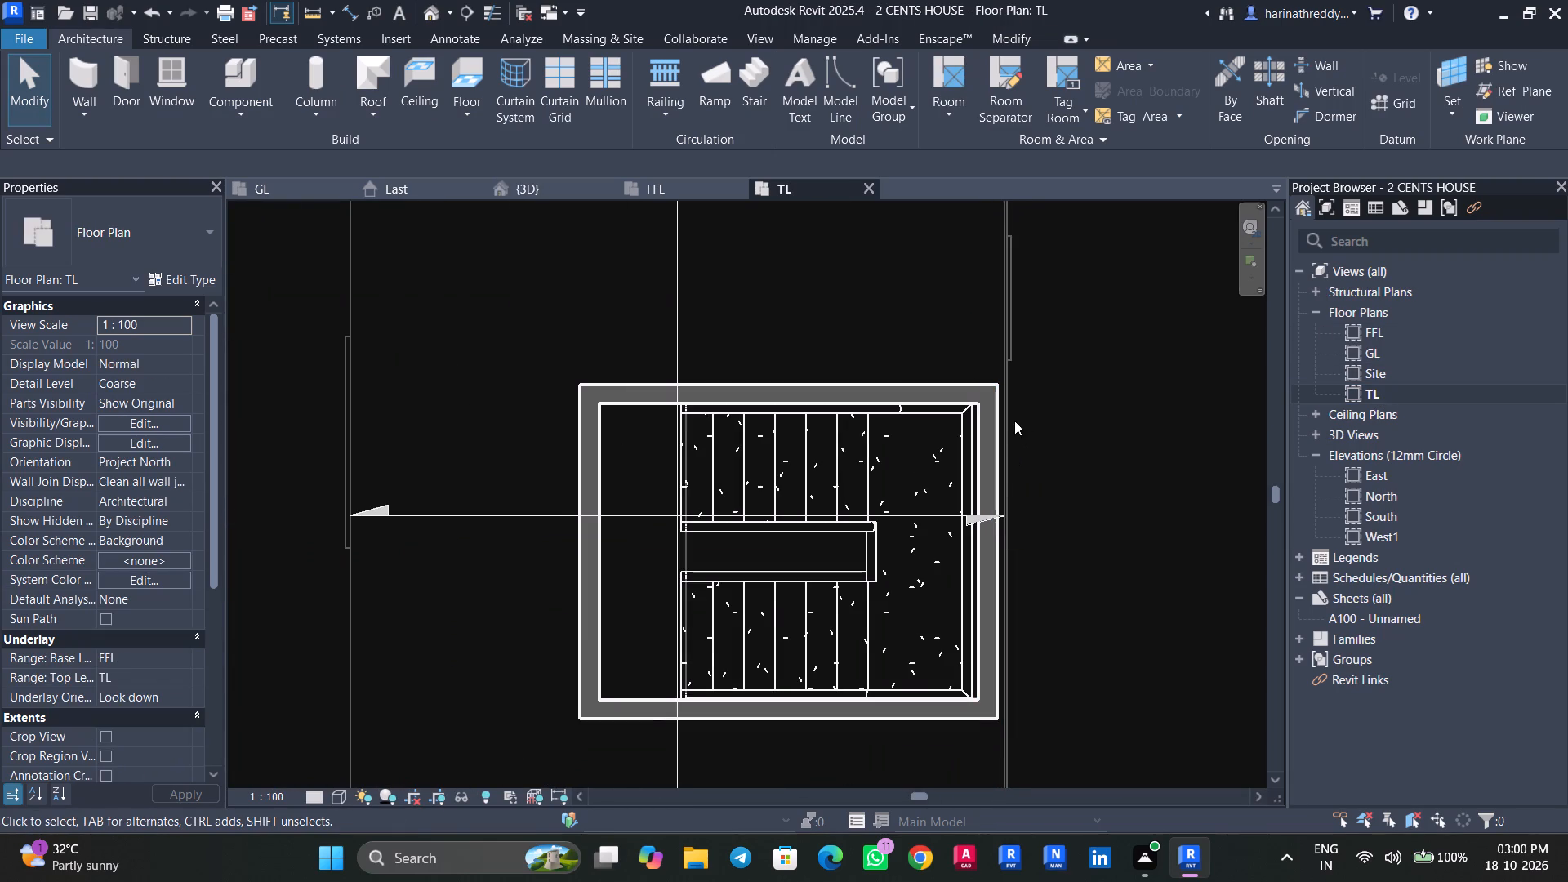
text(AL)
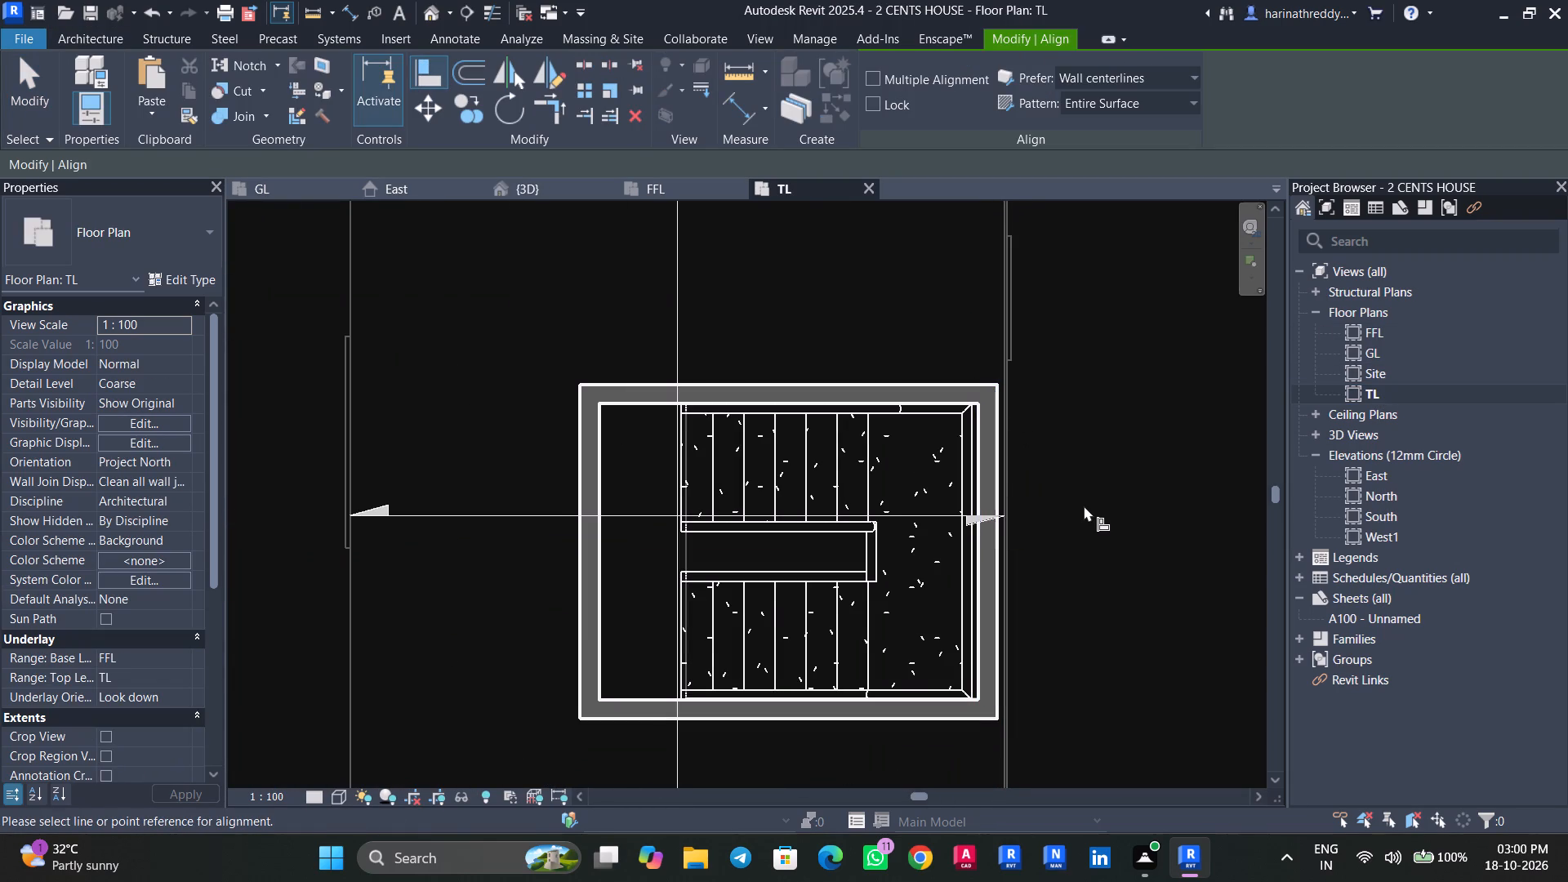
click(1011, 536)
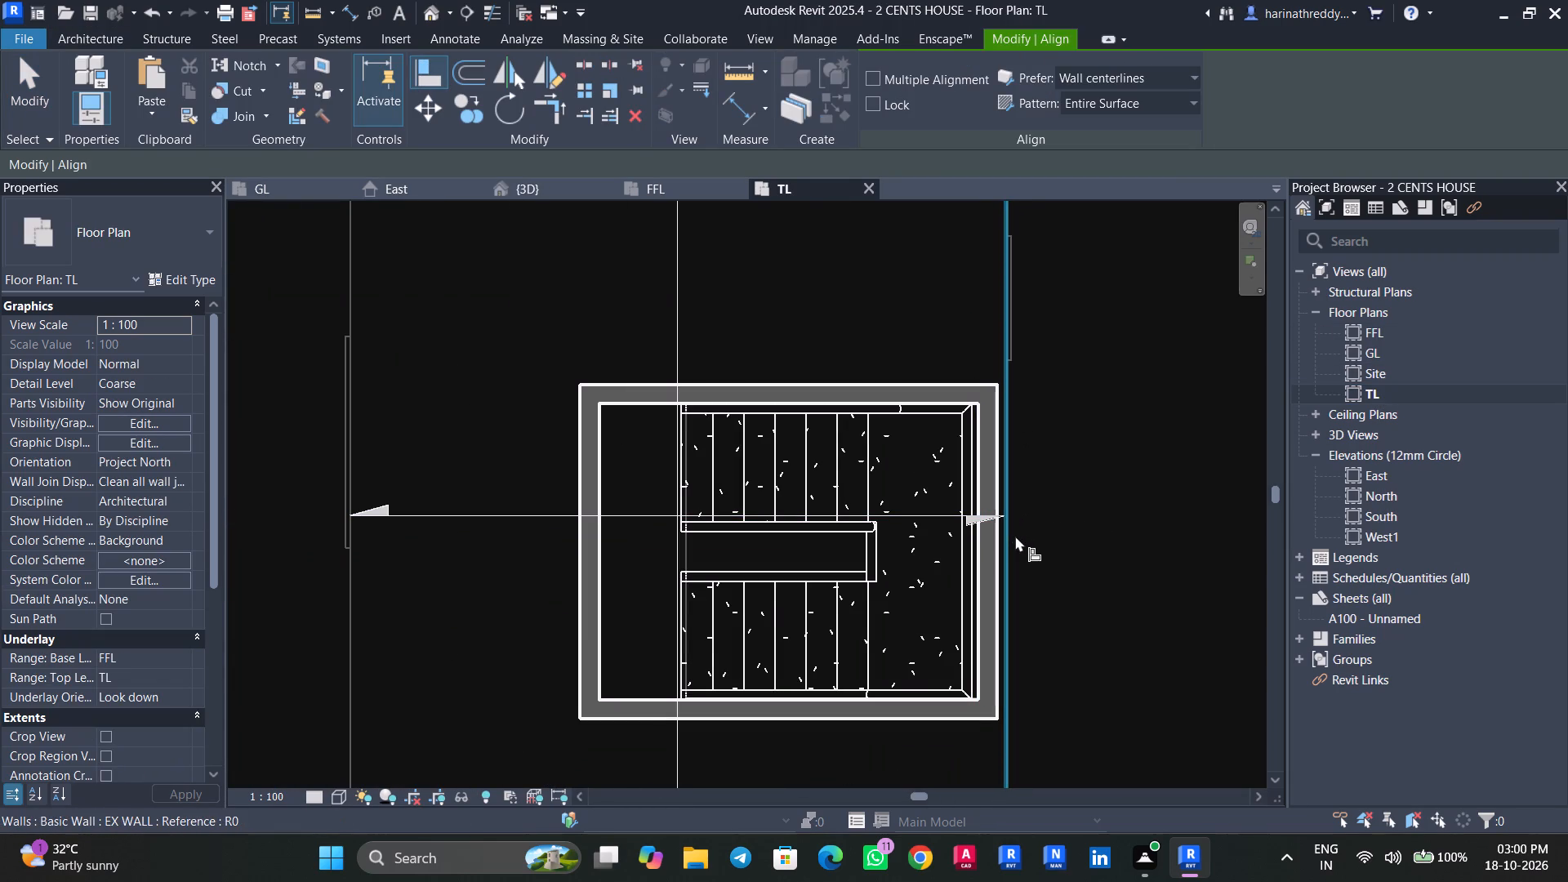
click(993, 558)
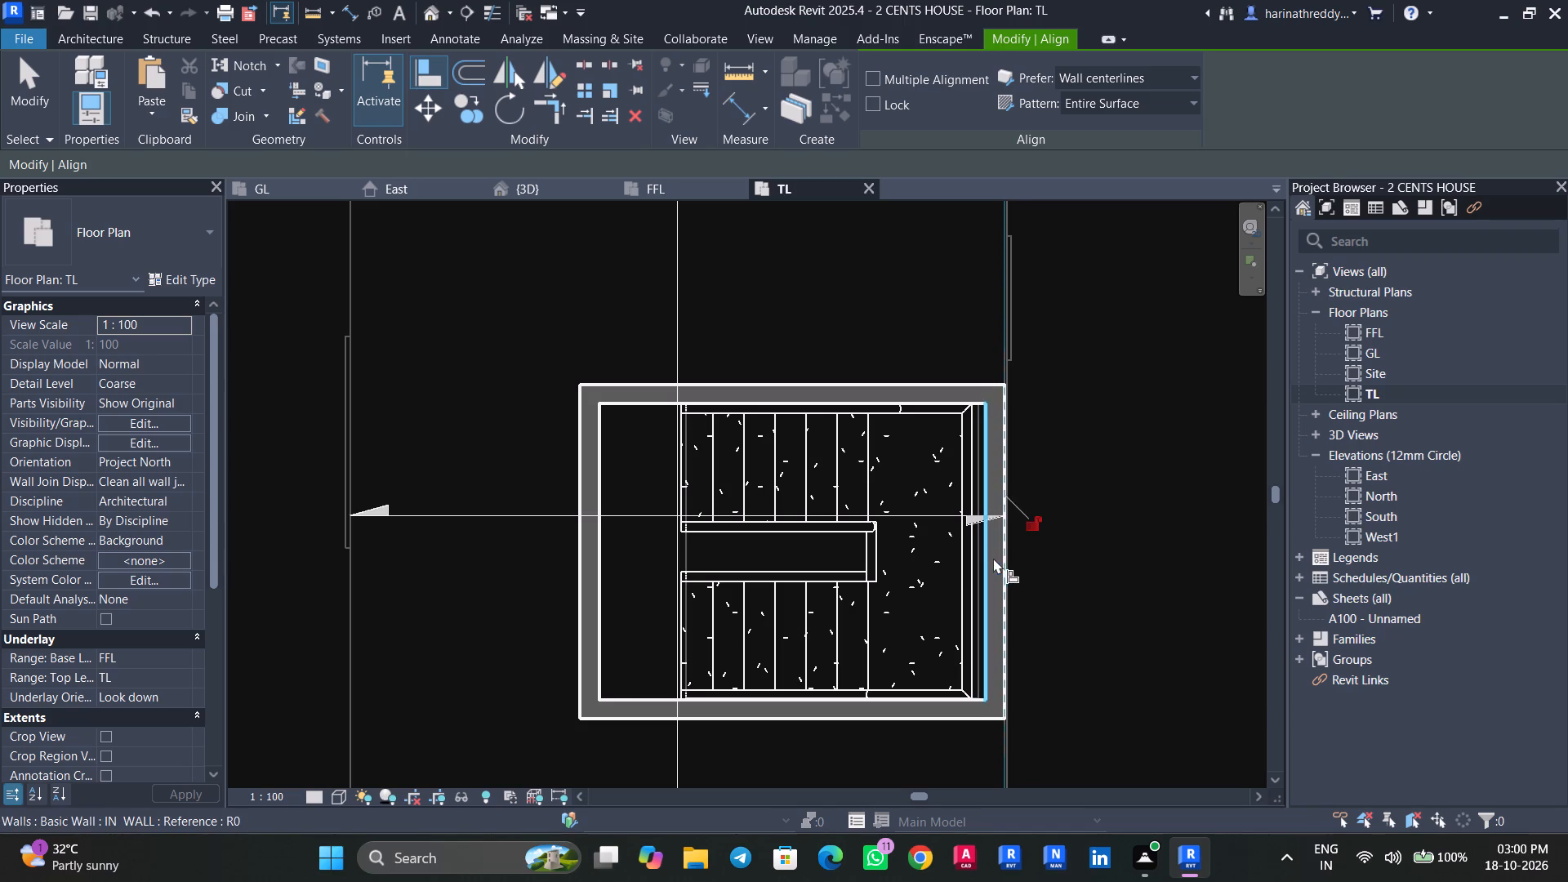
key(Escape)
key(Escape)
key(Escape)
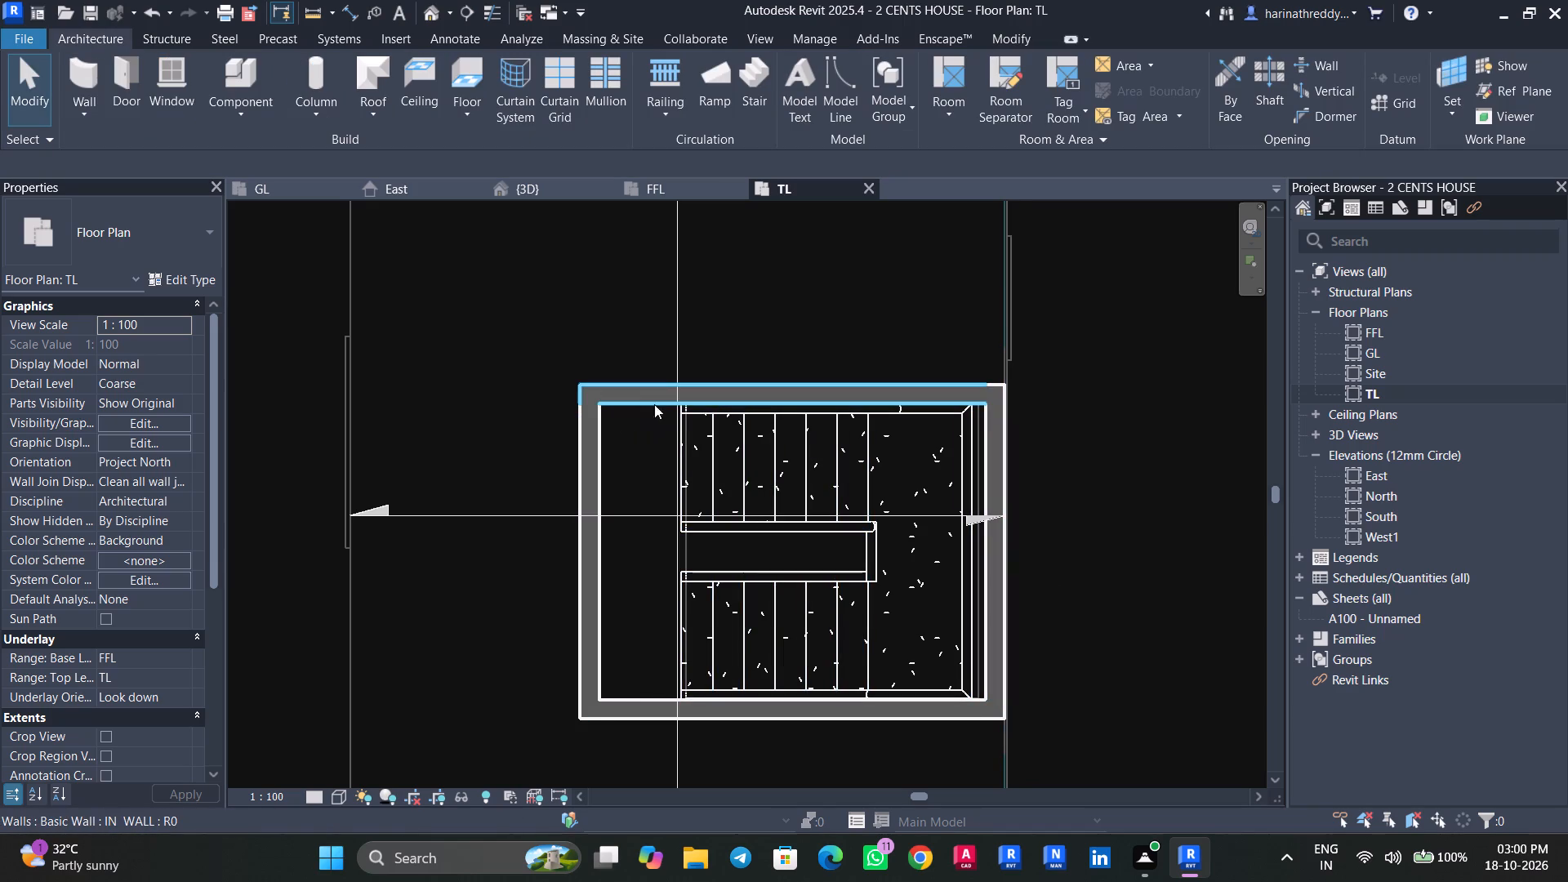
Edit the shaft opening's sketch, moving its right-hand boundary outward to the inner face of the right-hand IN WALL.
click(707, 407)
click(875, 94)
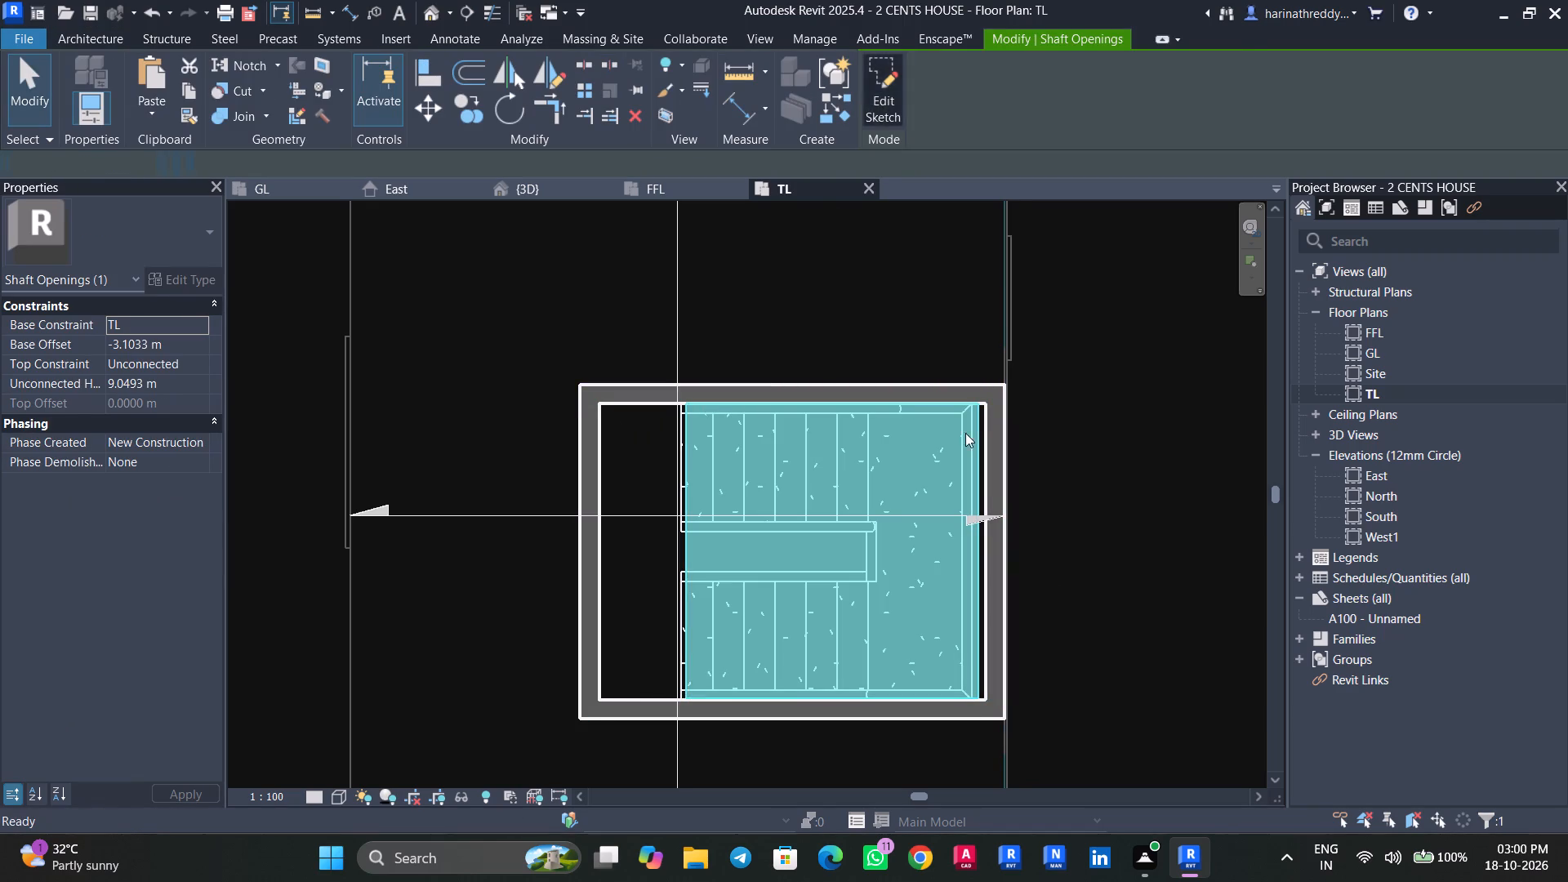
scroll(988, 491, up, 5)
click(960, 484)
drag(960, 484, 991, 488)
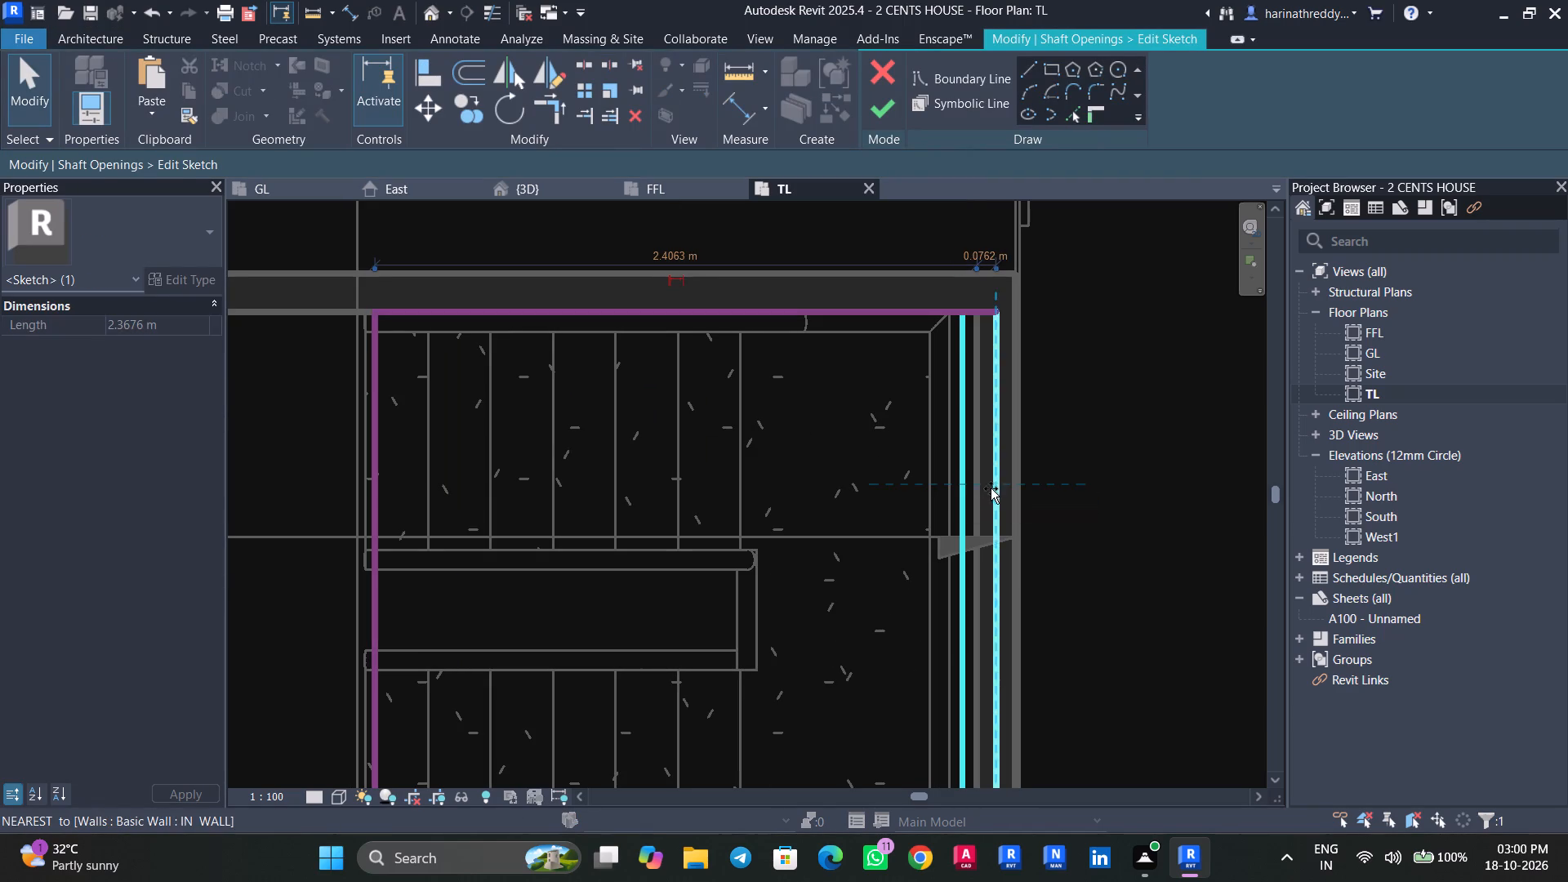
drag(991, 488, 971, 490)
click(872, 97)
Examine in 3D how the stairwell's right-hand IN WALL and the shaft opening's edge meet the EX WALL below.
click(535, 186)
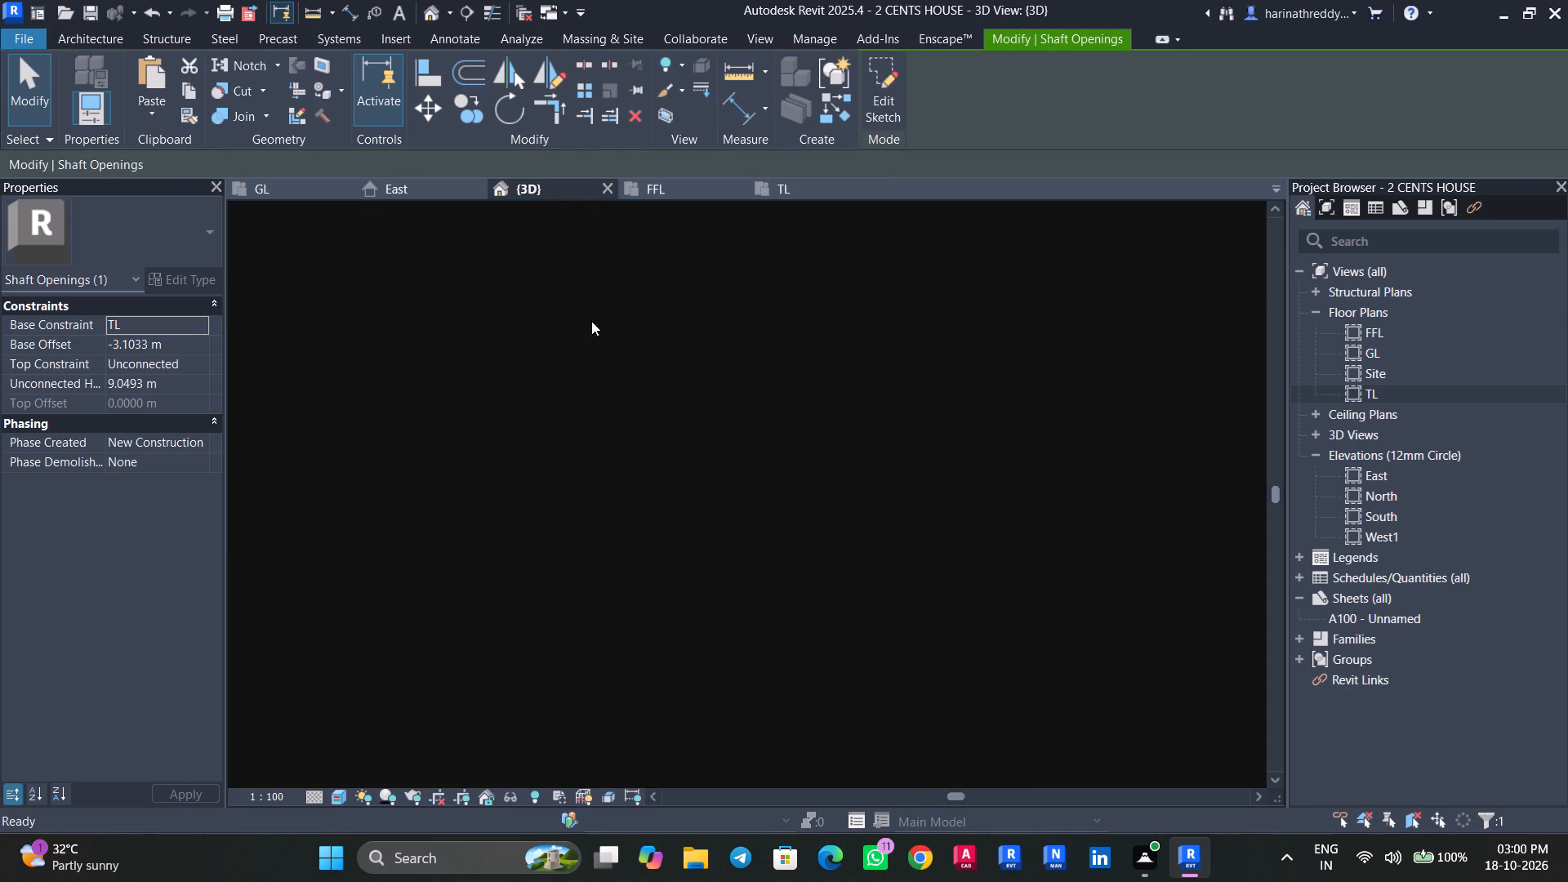
key(Escape)
shift+middle_drag(882, 656, 964, 768)
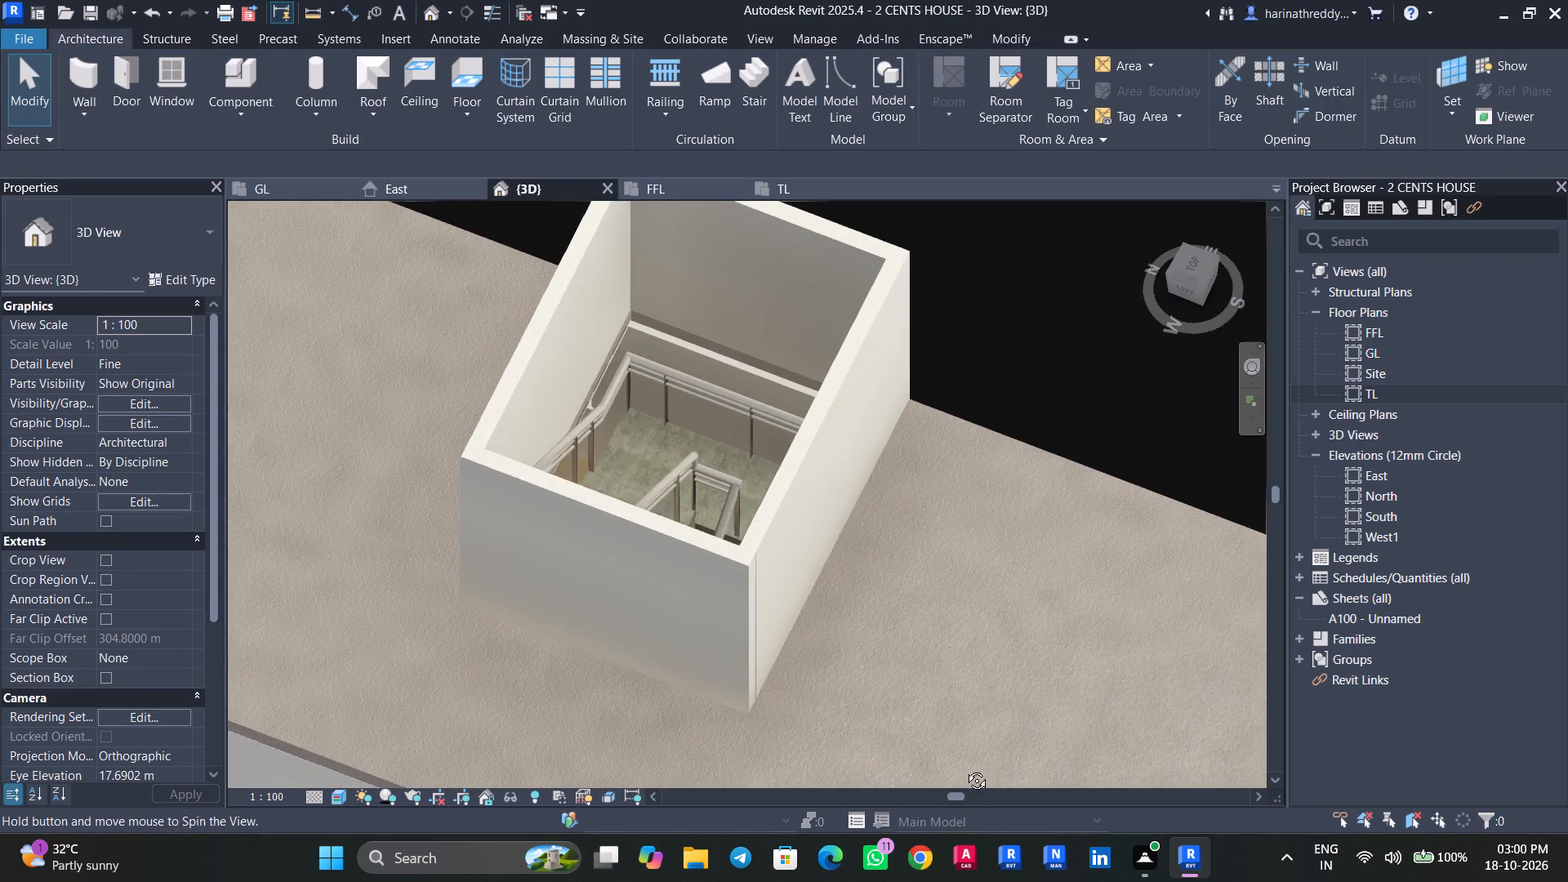
shift+middle_drag(964, 768, 968, 761)
scroll(637, 318, up, 10)
shift+middle_drag(655, 455, 634, 461)
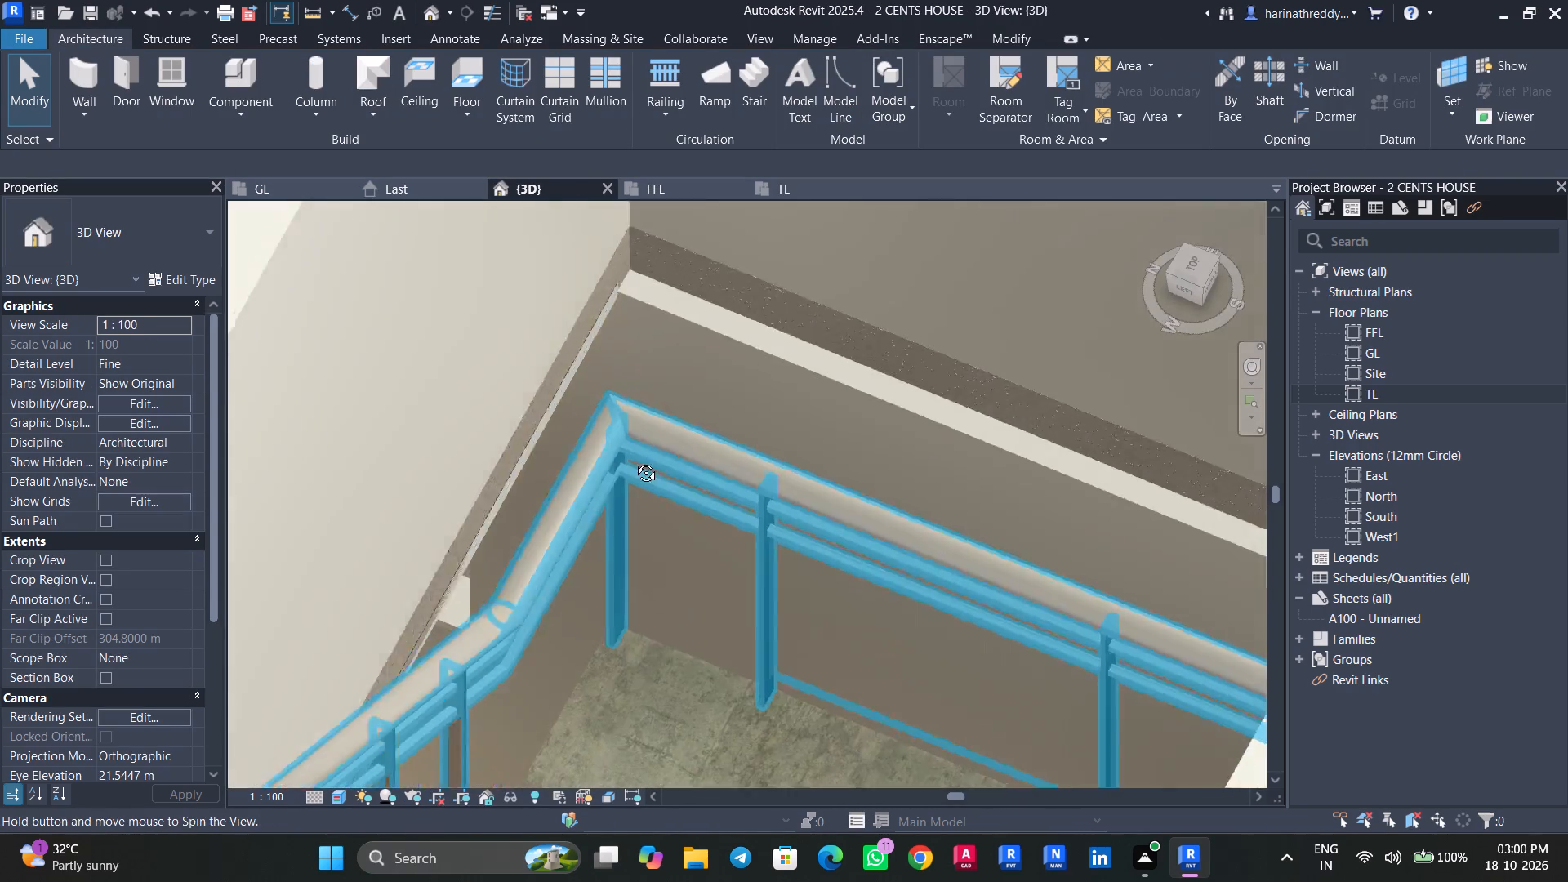
shift+middle_drag(634, 461, 576, 479)
middle_drag(725, 538, 359, 719)
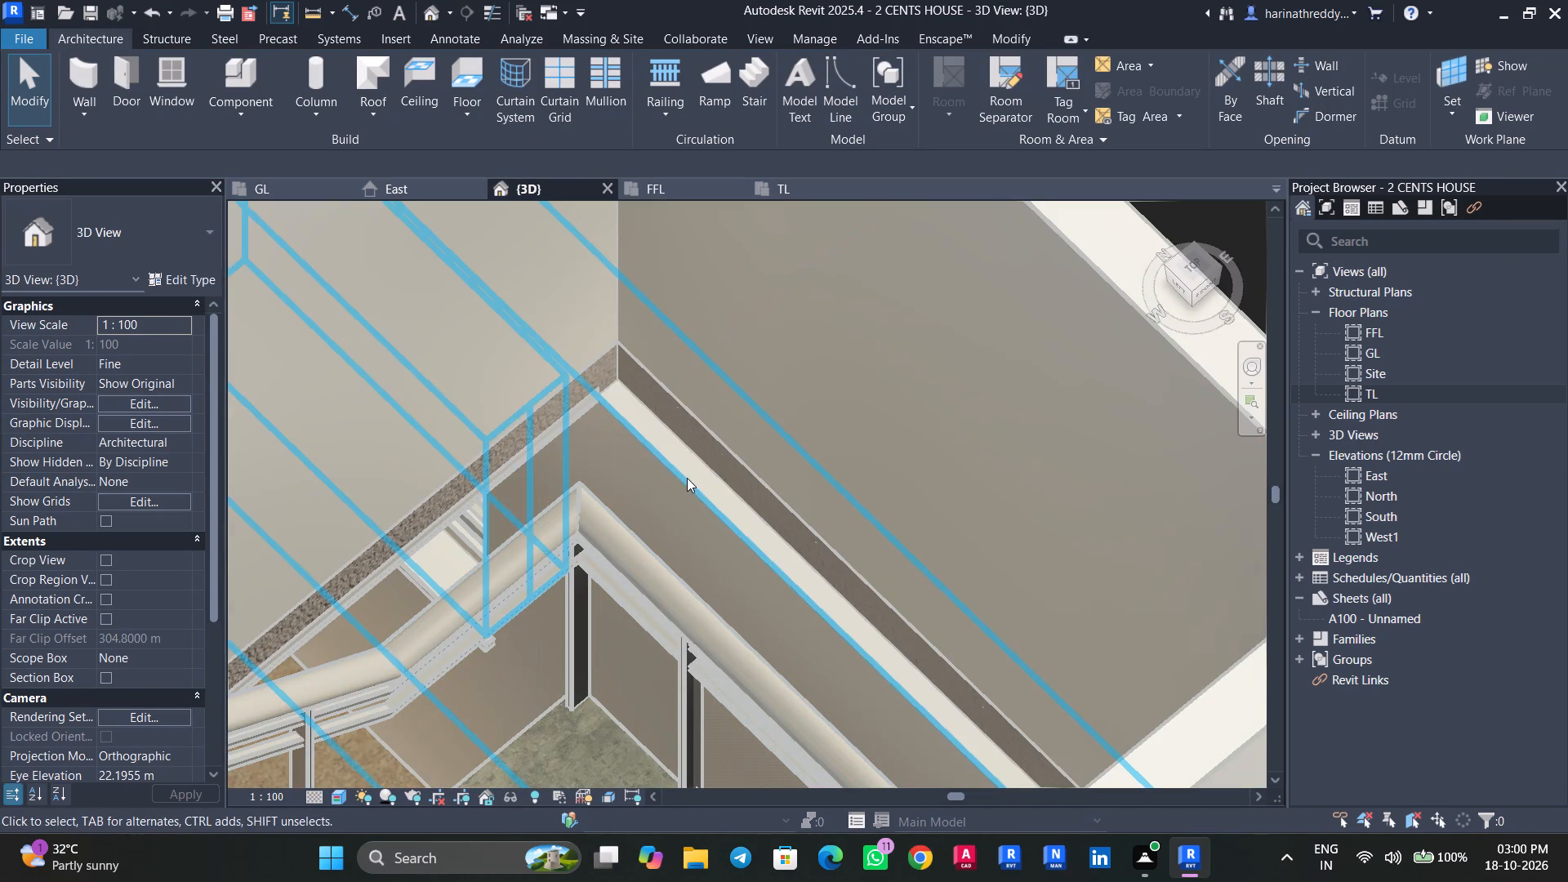
click(687, 478)
shift+middle_drag(688, 479, 606, 558)
scroll(606, 558, down, 4)
shift+middle_drag(597, 559, 526, 599)
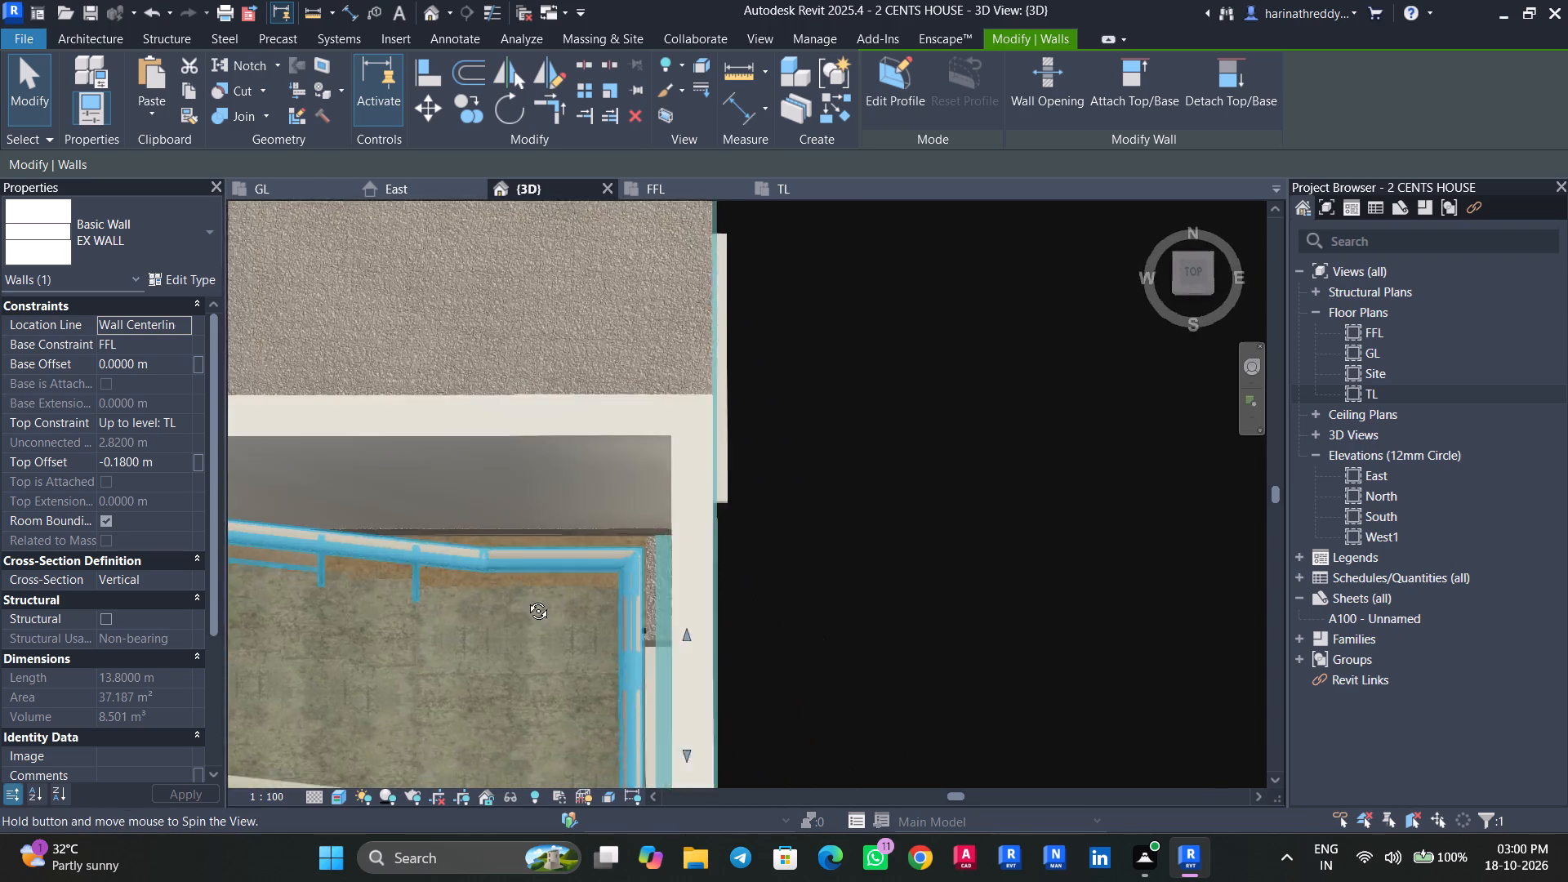
shift+middle_drag(526, 599, 466, 465)
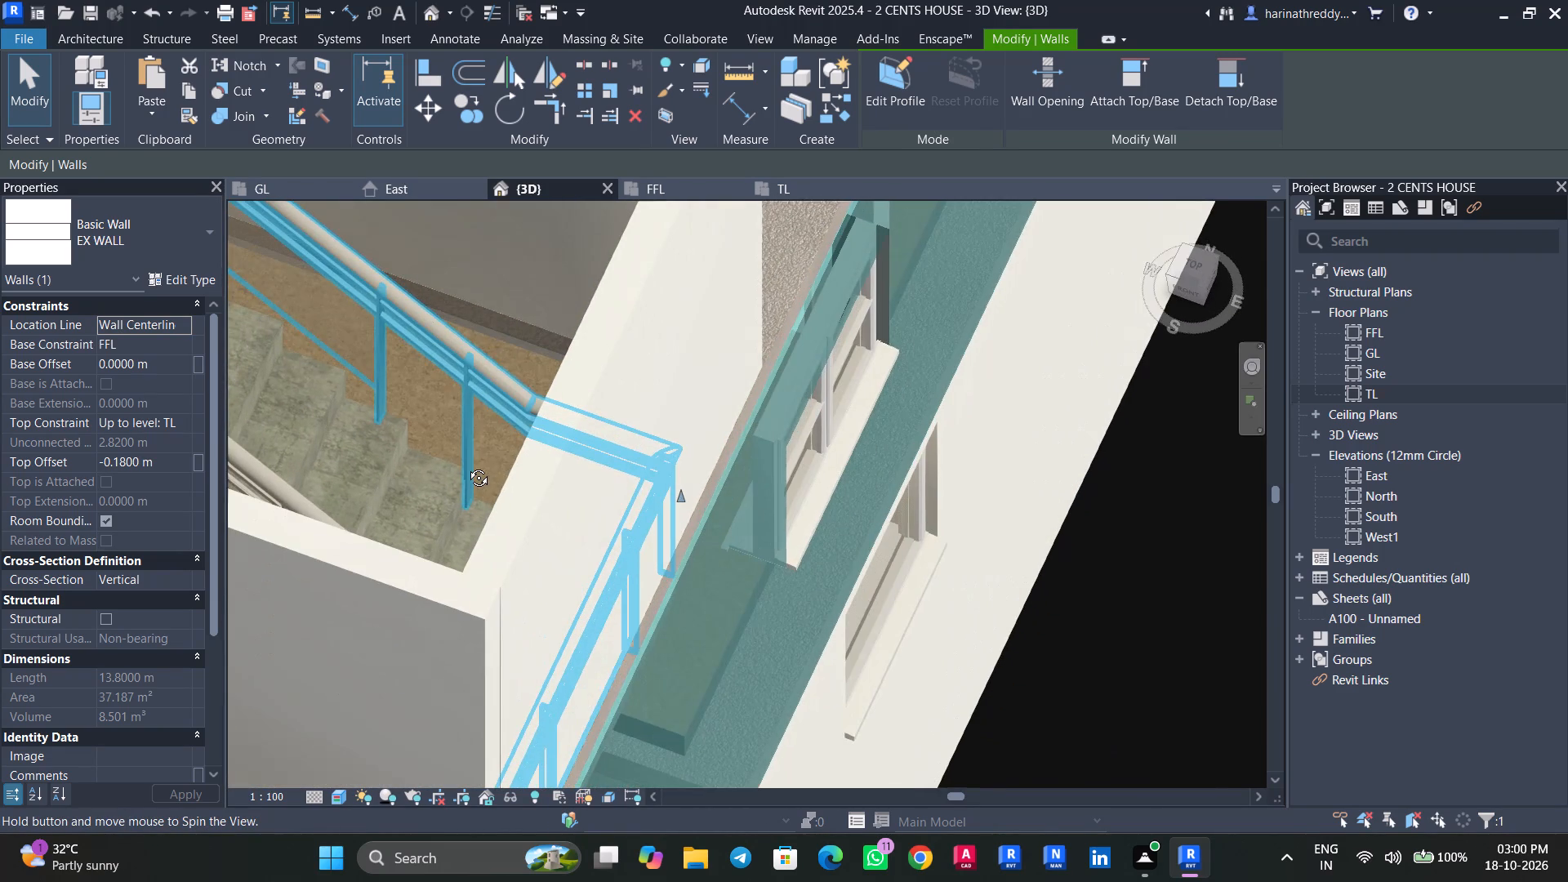
shift+middle_drag(466, 465, 573, 510)
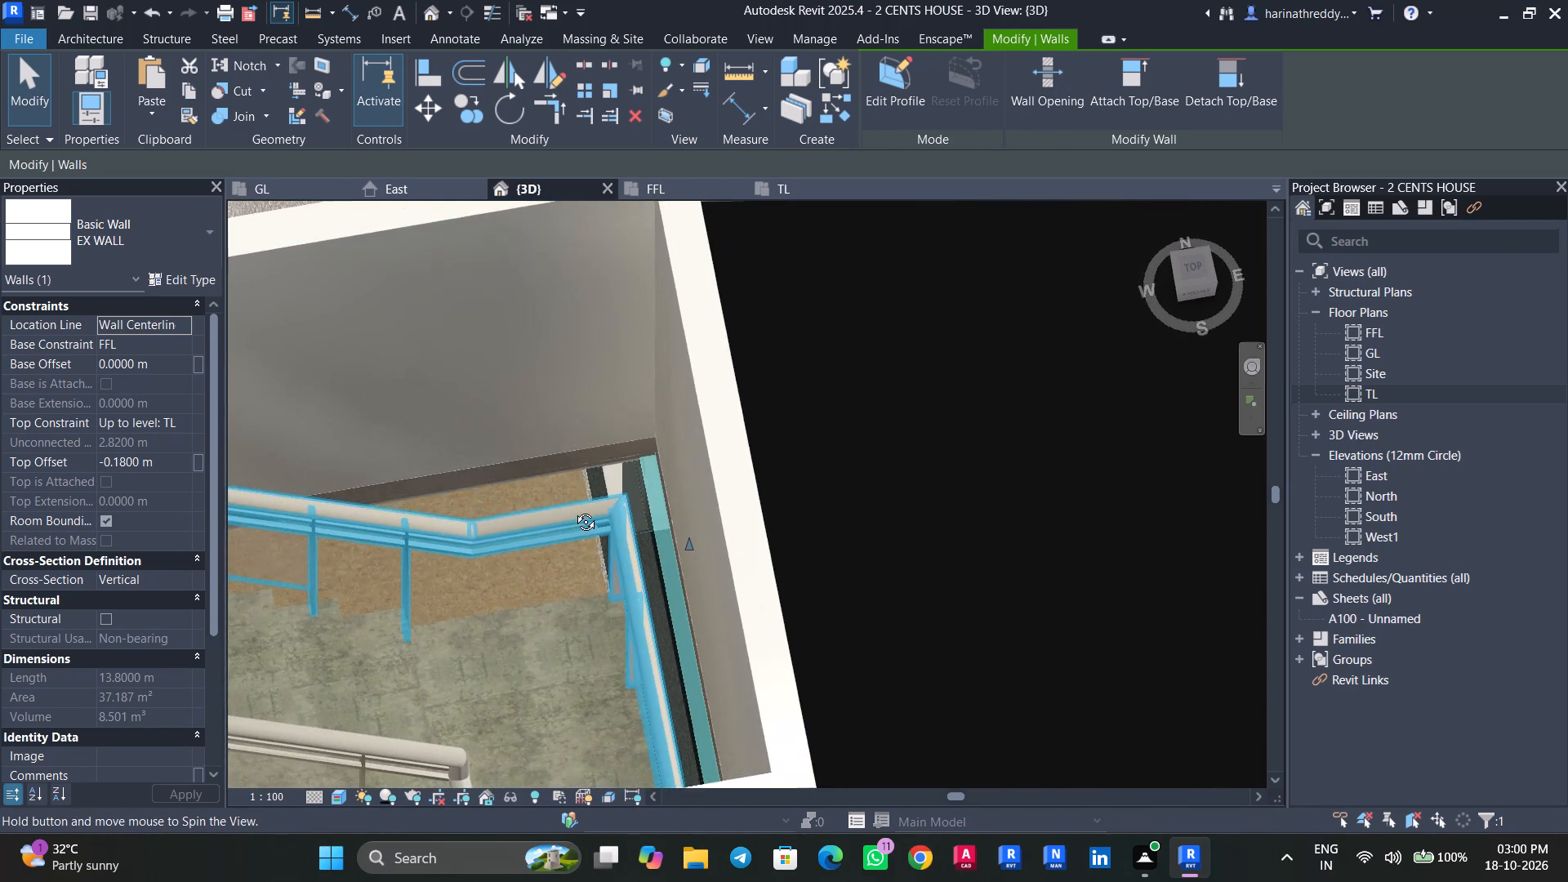
shift+middle_drag(573, 510, 543, 514)
shift+middle_drag(596, 568, 759, 506)
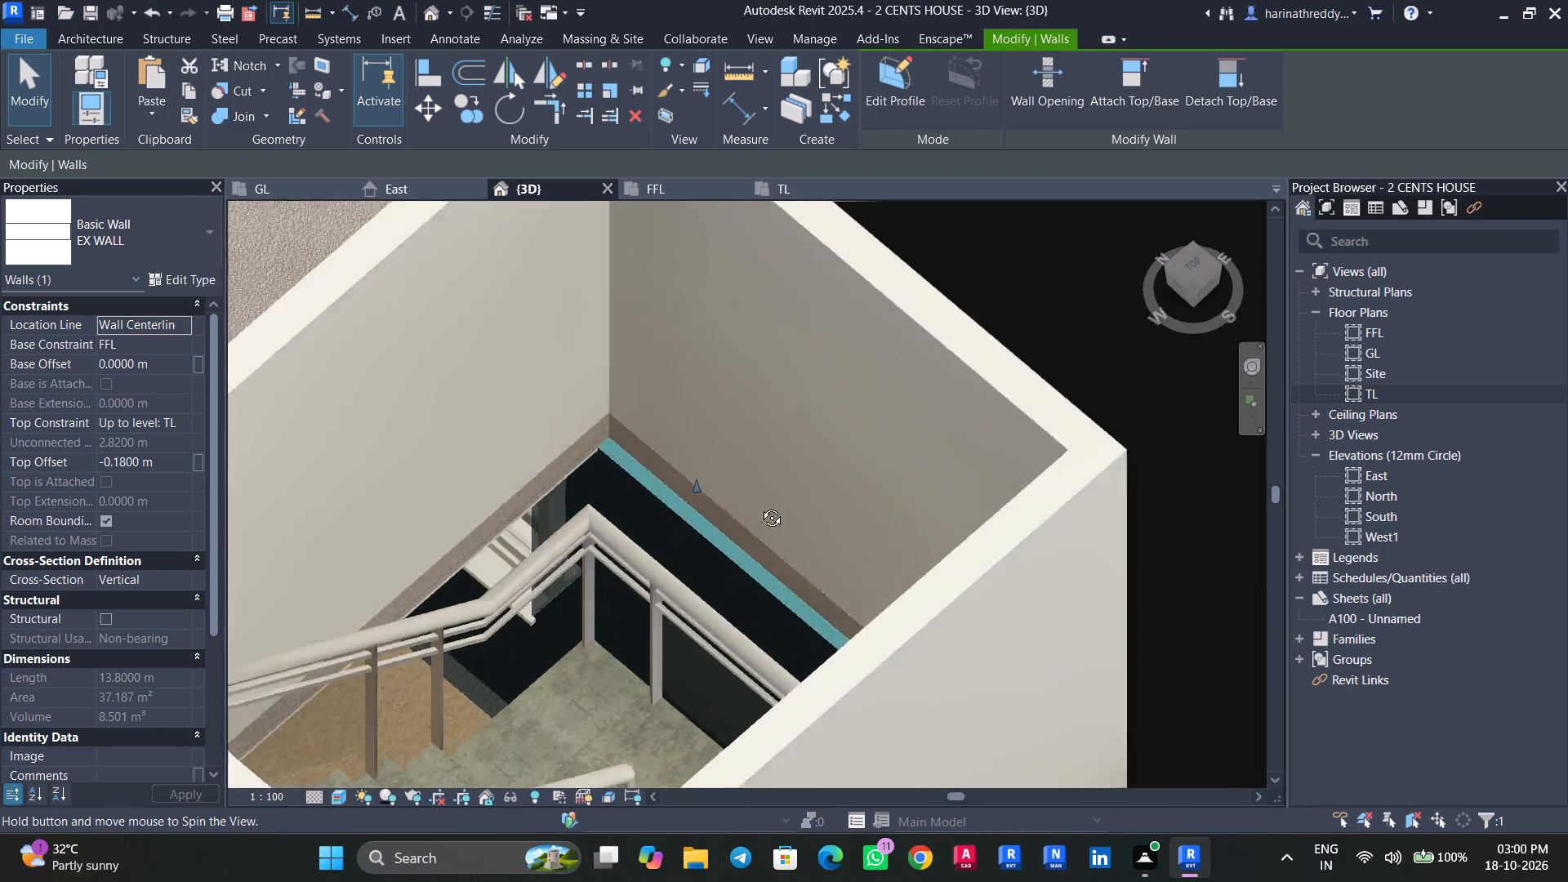
shift+middle_drag(759, 506, 849, 496)
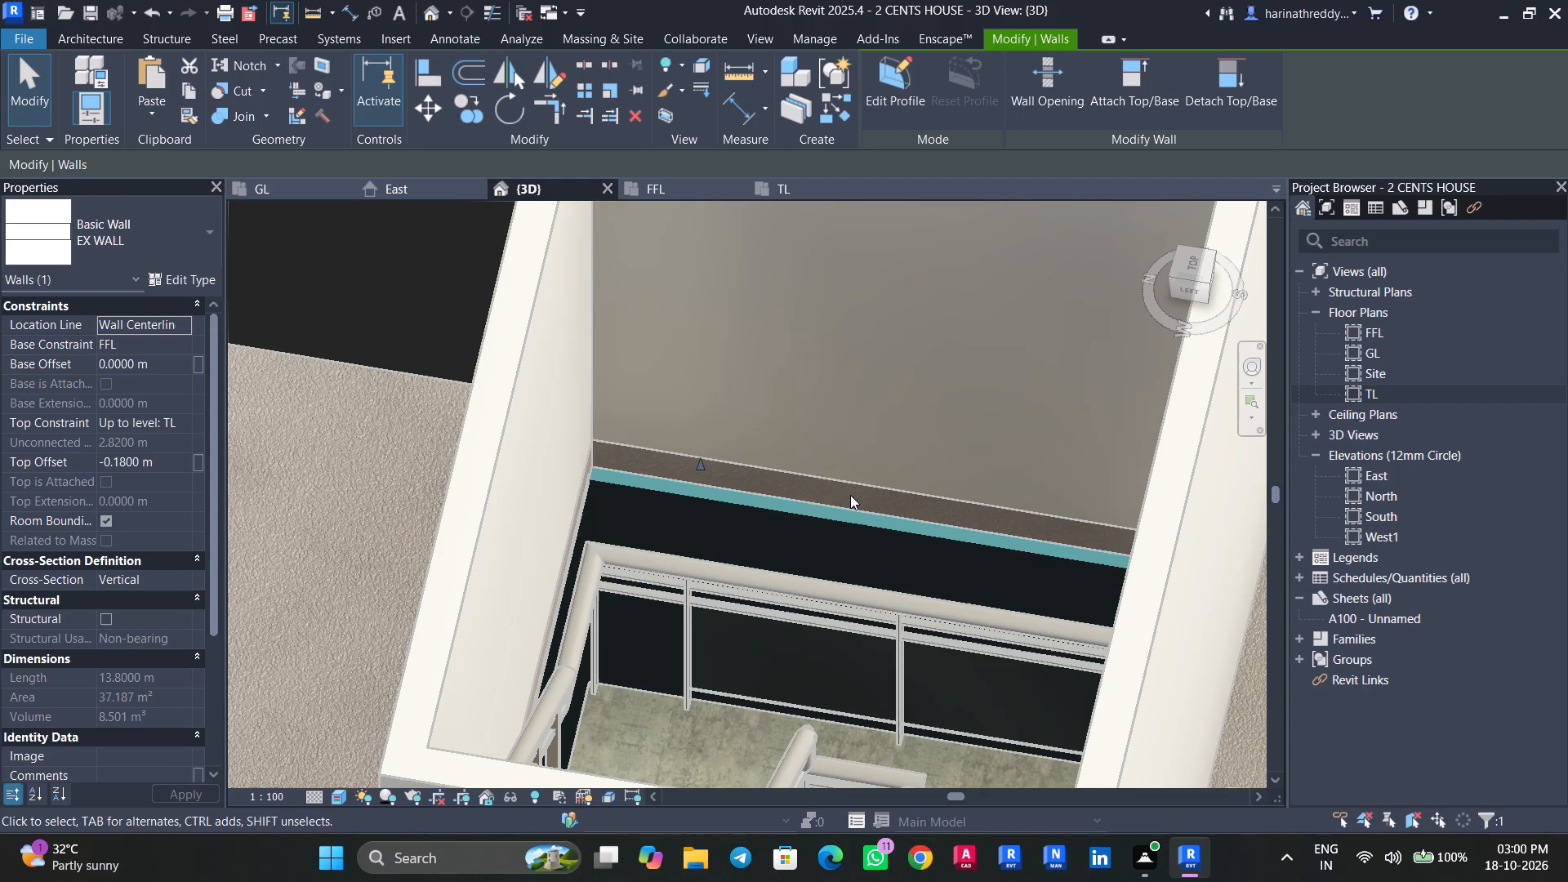
key(Escape)
key(Escape)
click(831, 523)
shift+middle_drag(831, 523, 811, 525)
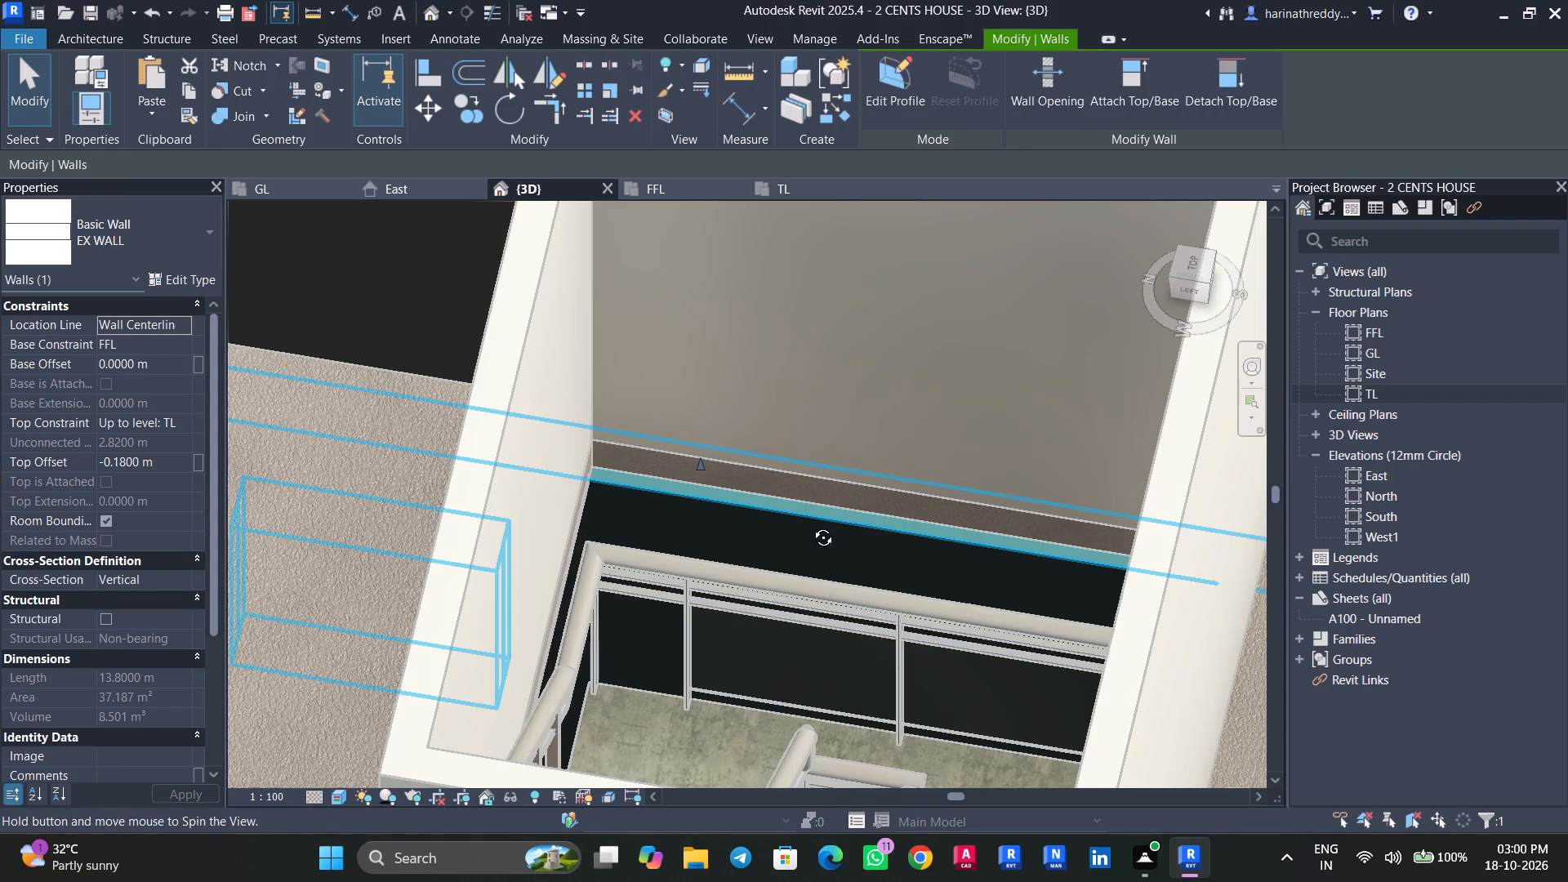
shift+middle_drag(811, 525, 710, 594)
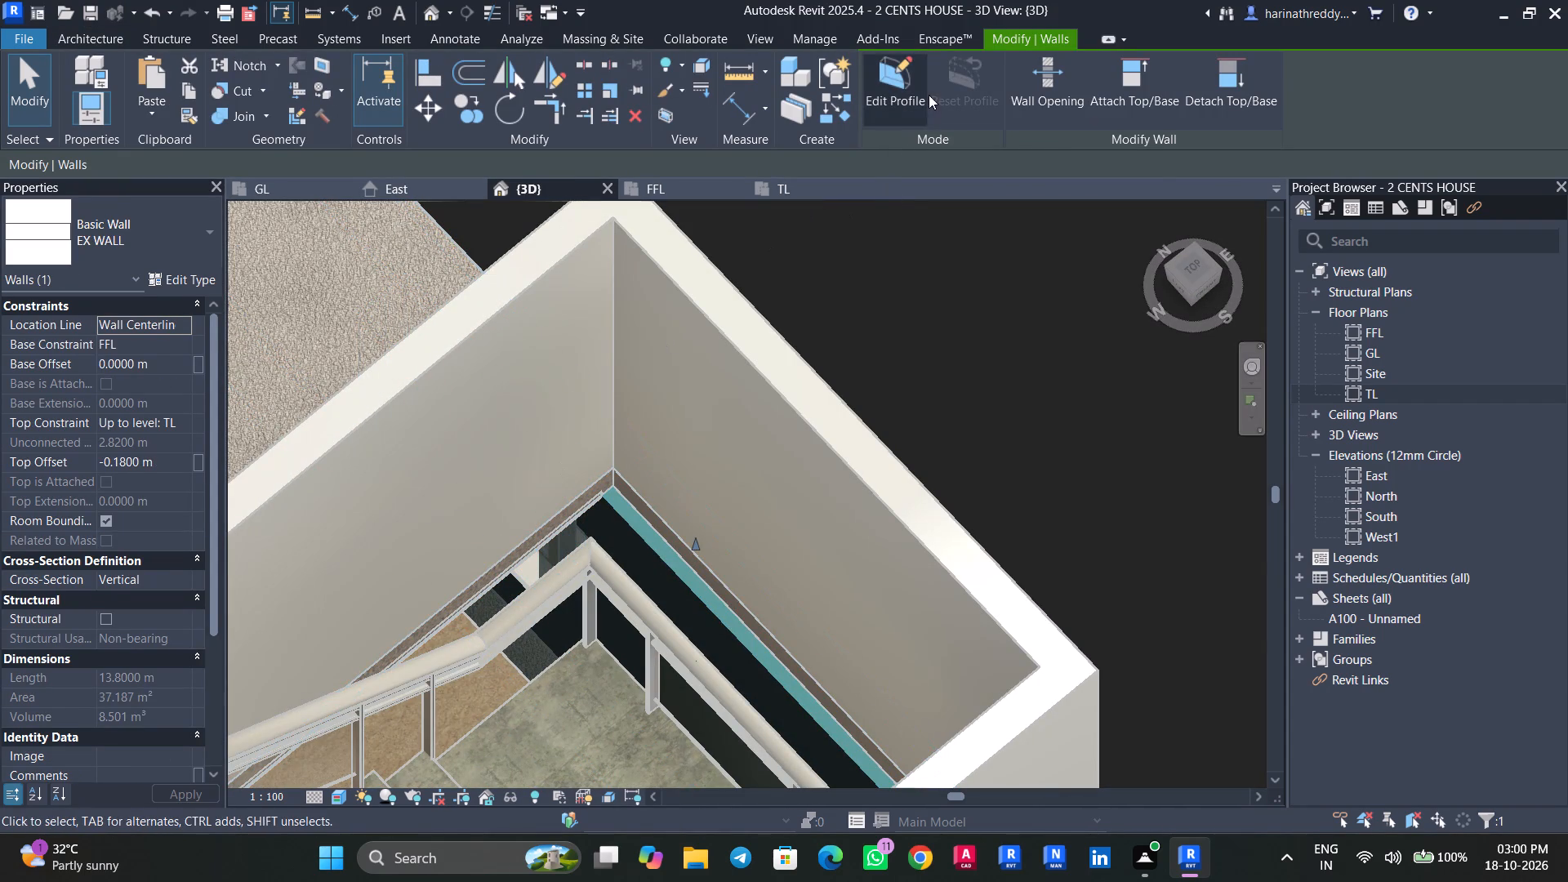
key(Escape)
key(Escape)
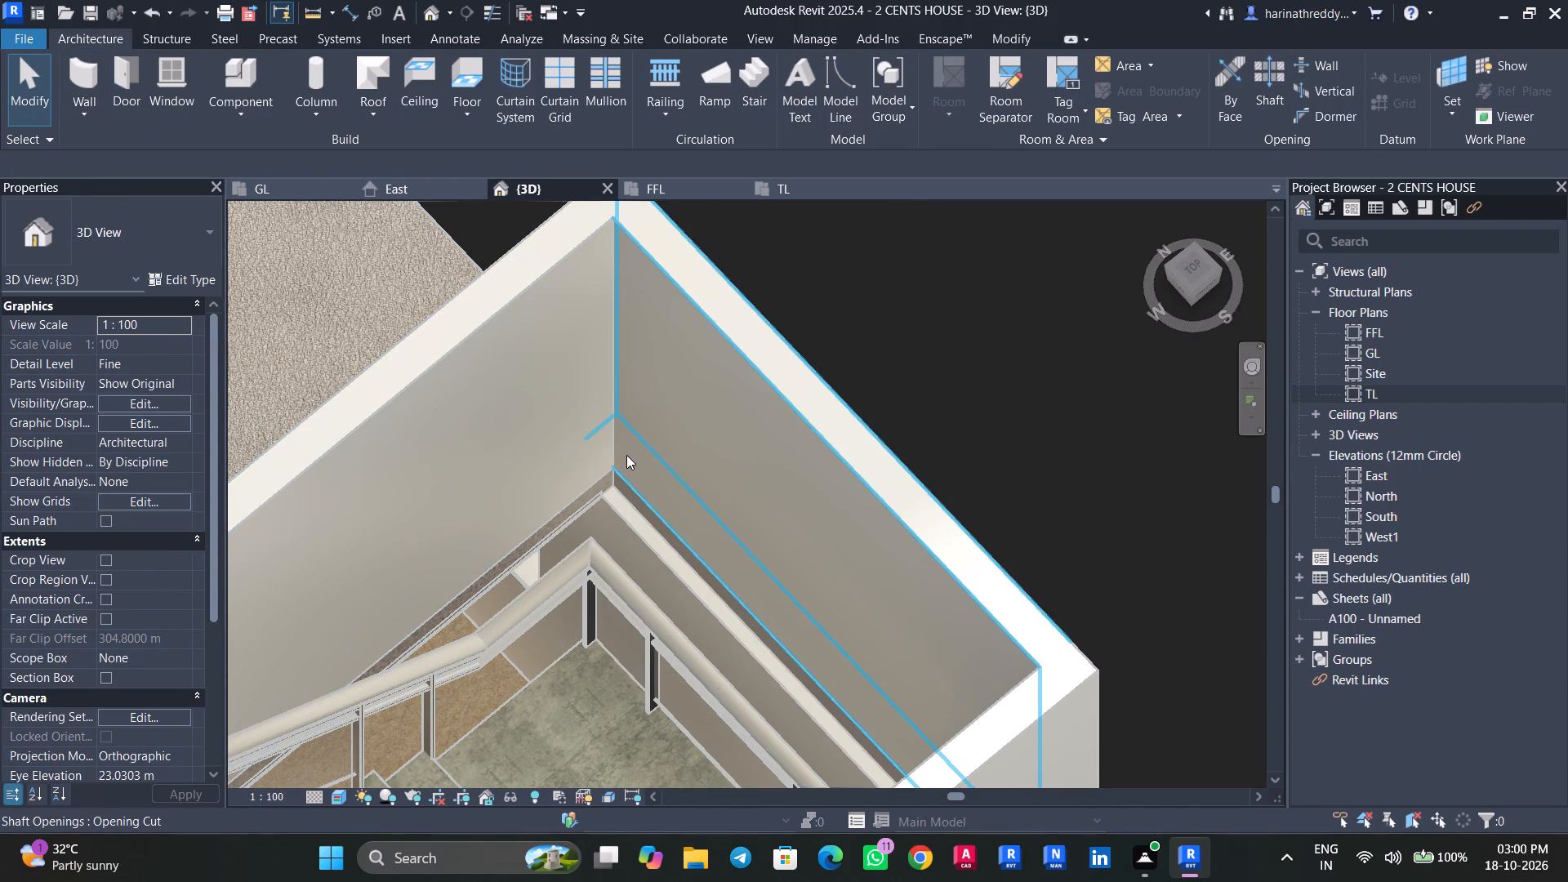
Edit the shaft opening's sketch in the TL plan, moving its right-hand boundary inward to the inner face of the EX WALL below.
click(621, 460)
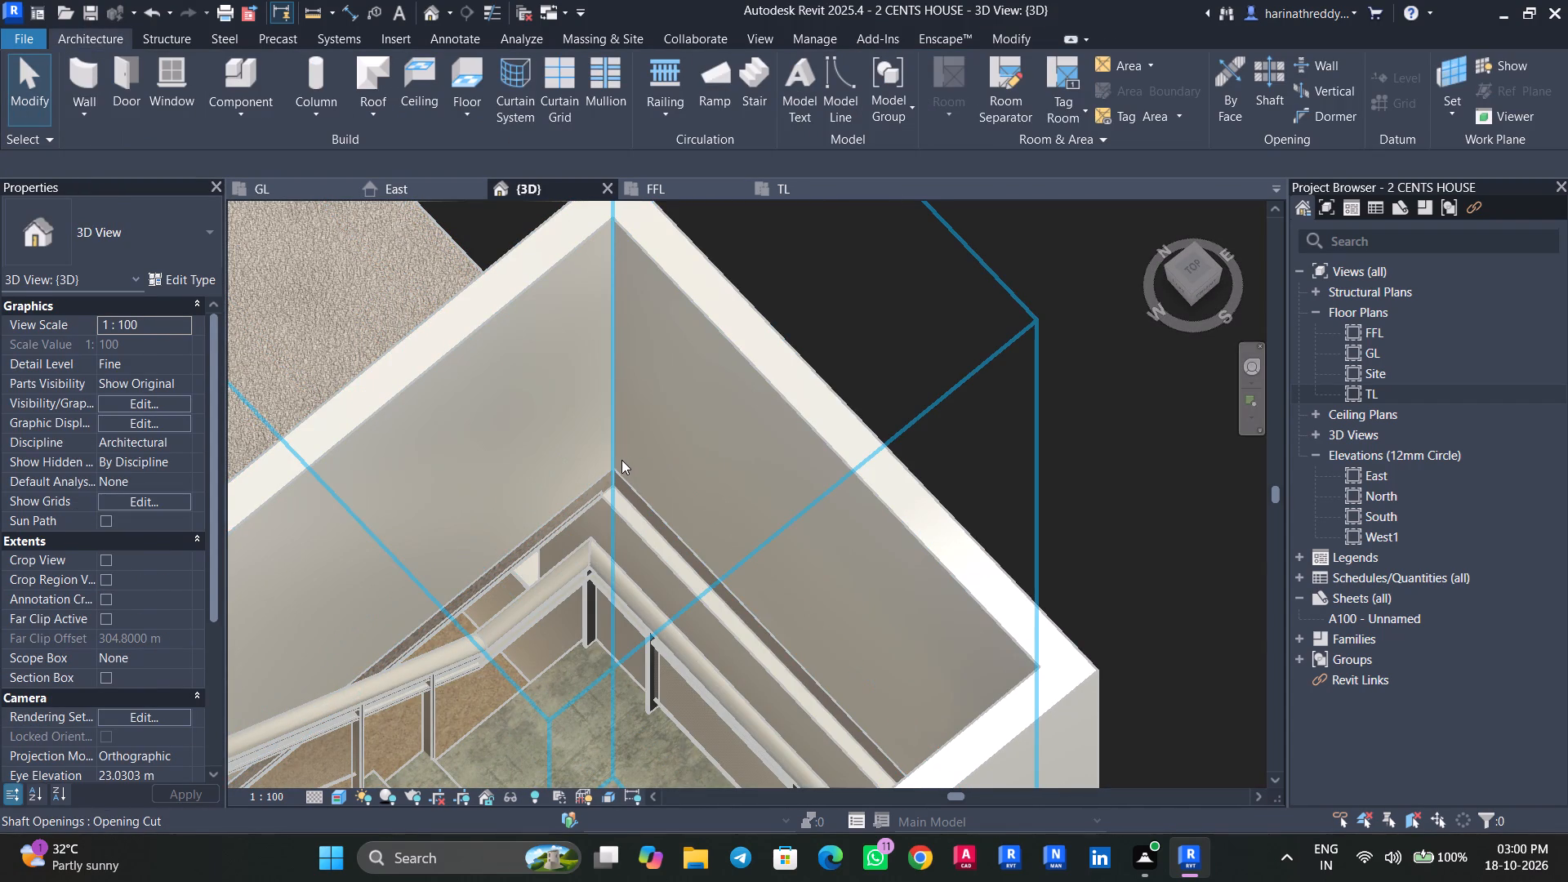
click(876, 103)
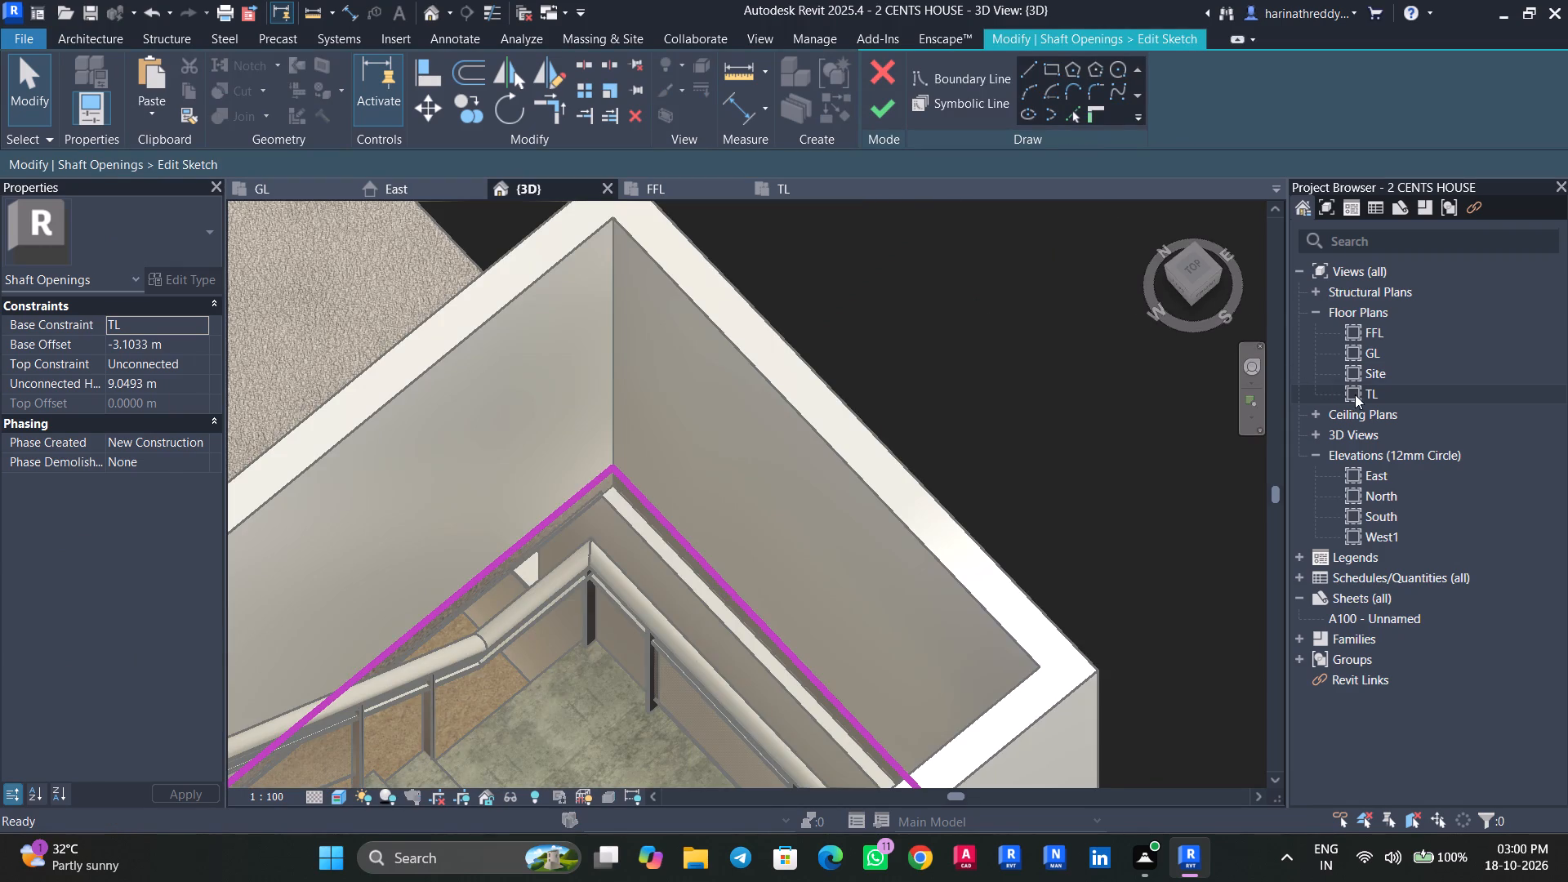
double_click(1355, 394)
click(979, 555)
scroll(979, 555, up, 3)
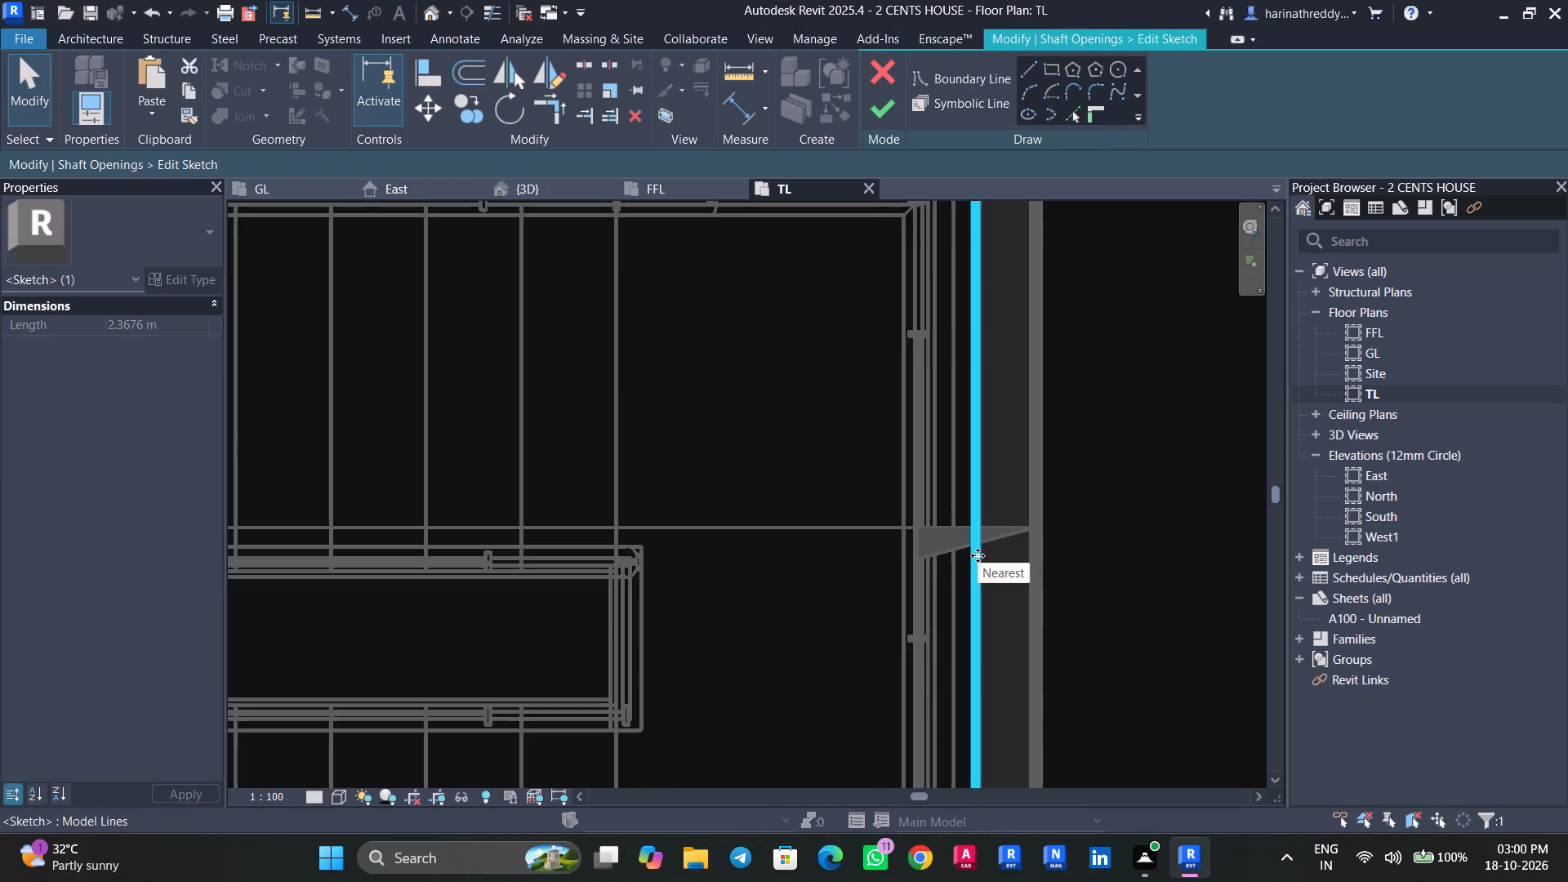
drag(978, 555, 950, 555)
click(868, 115)
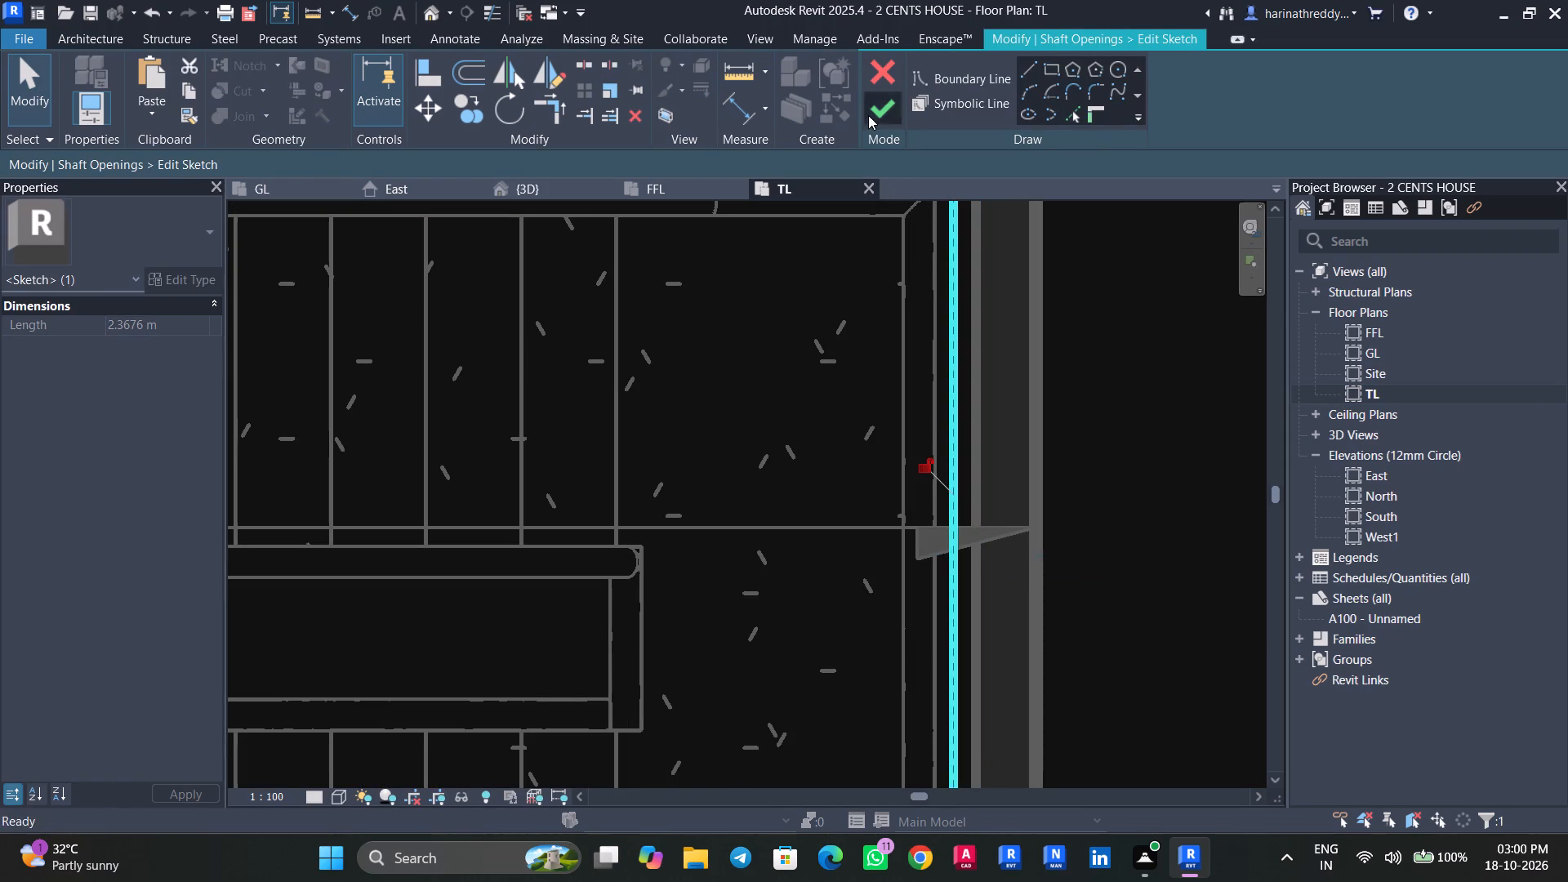
scroll(923, 426, down, 4)
shift+middle_drag(828, 628, 947, 465)
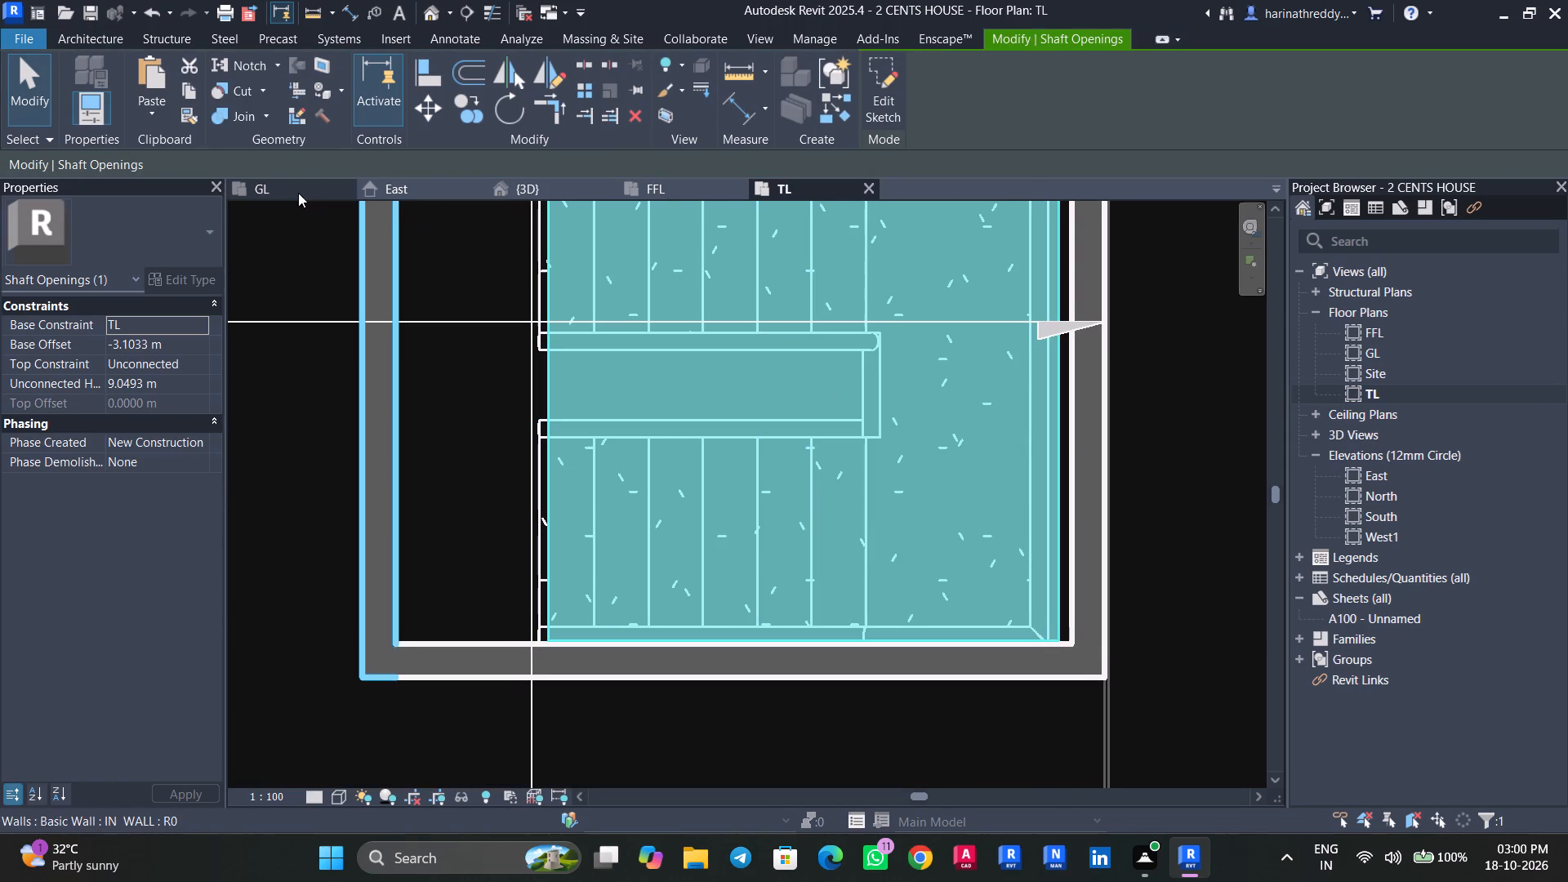
click(564, 187)
key(Escape)
key(Escape)
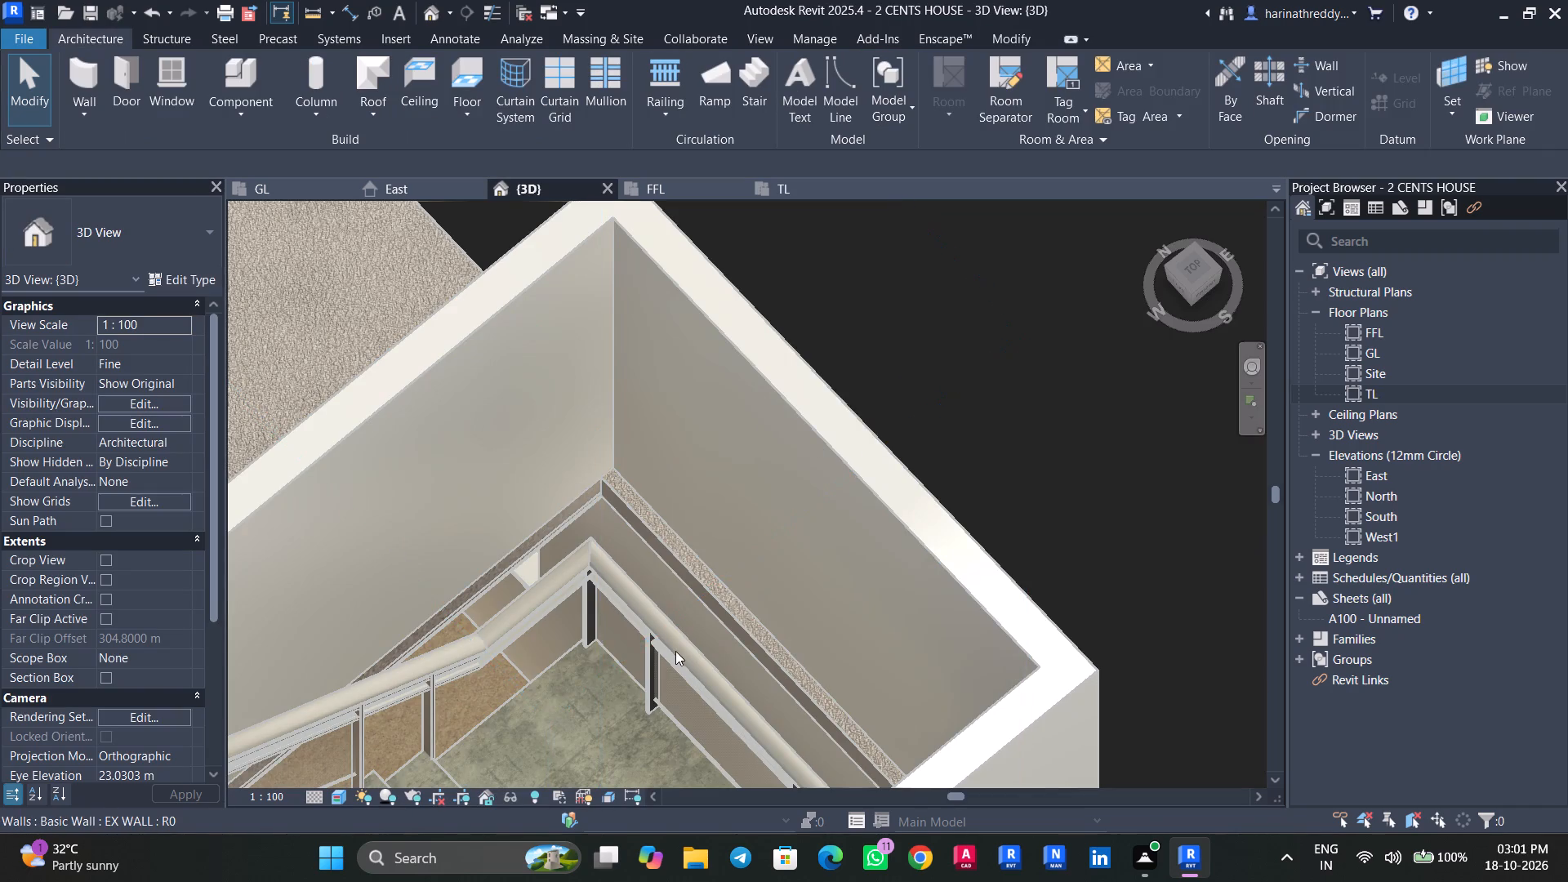
In the TL floor plan, align the inner face of the stairwell's right-hand IN WALL with the shaft opening's right-hand edge.
shift+middle_drag(684, 657, 746, 579)
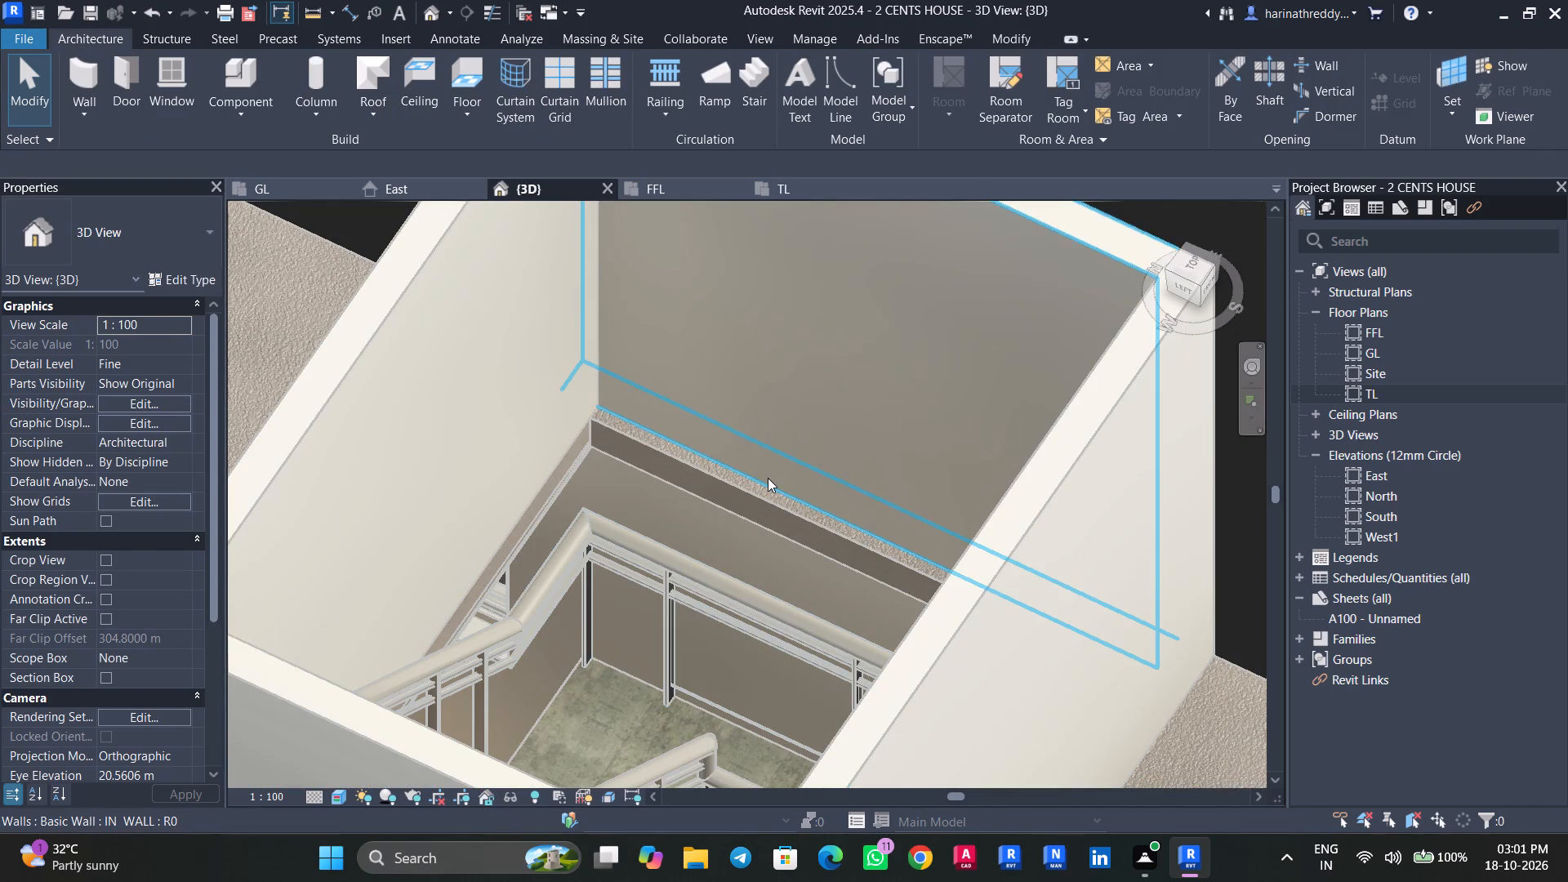
click(768, 478)
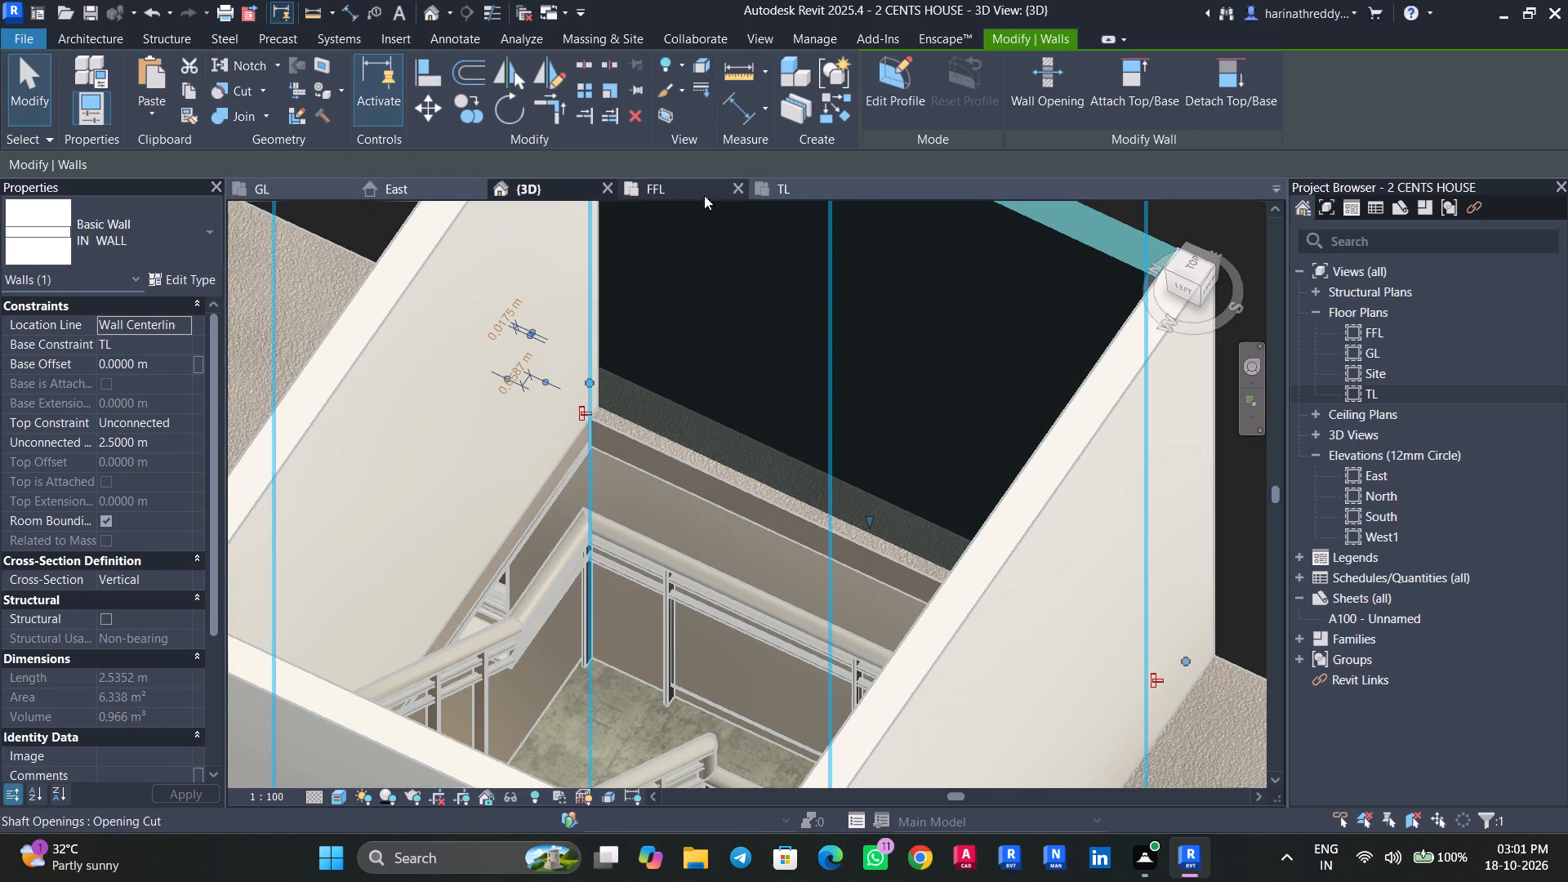
click(805, 185)
middle_drag(745, 425, 445, 681)
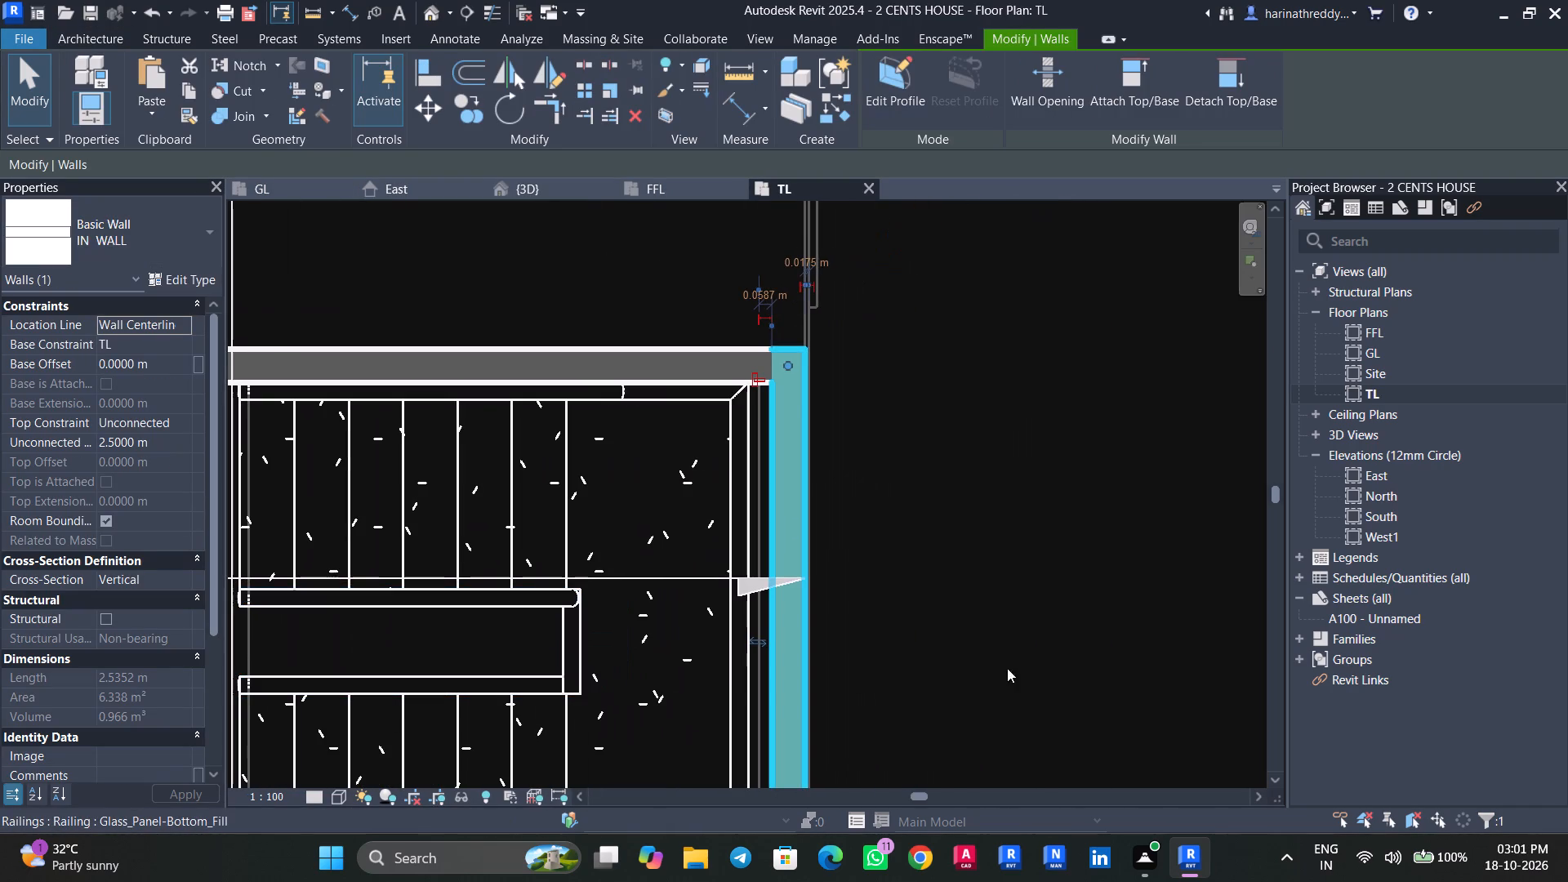
text(AL)
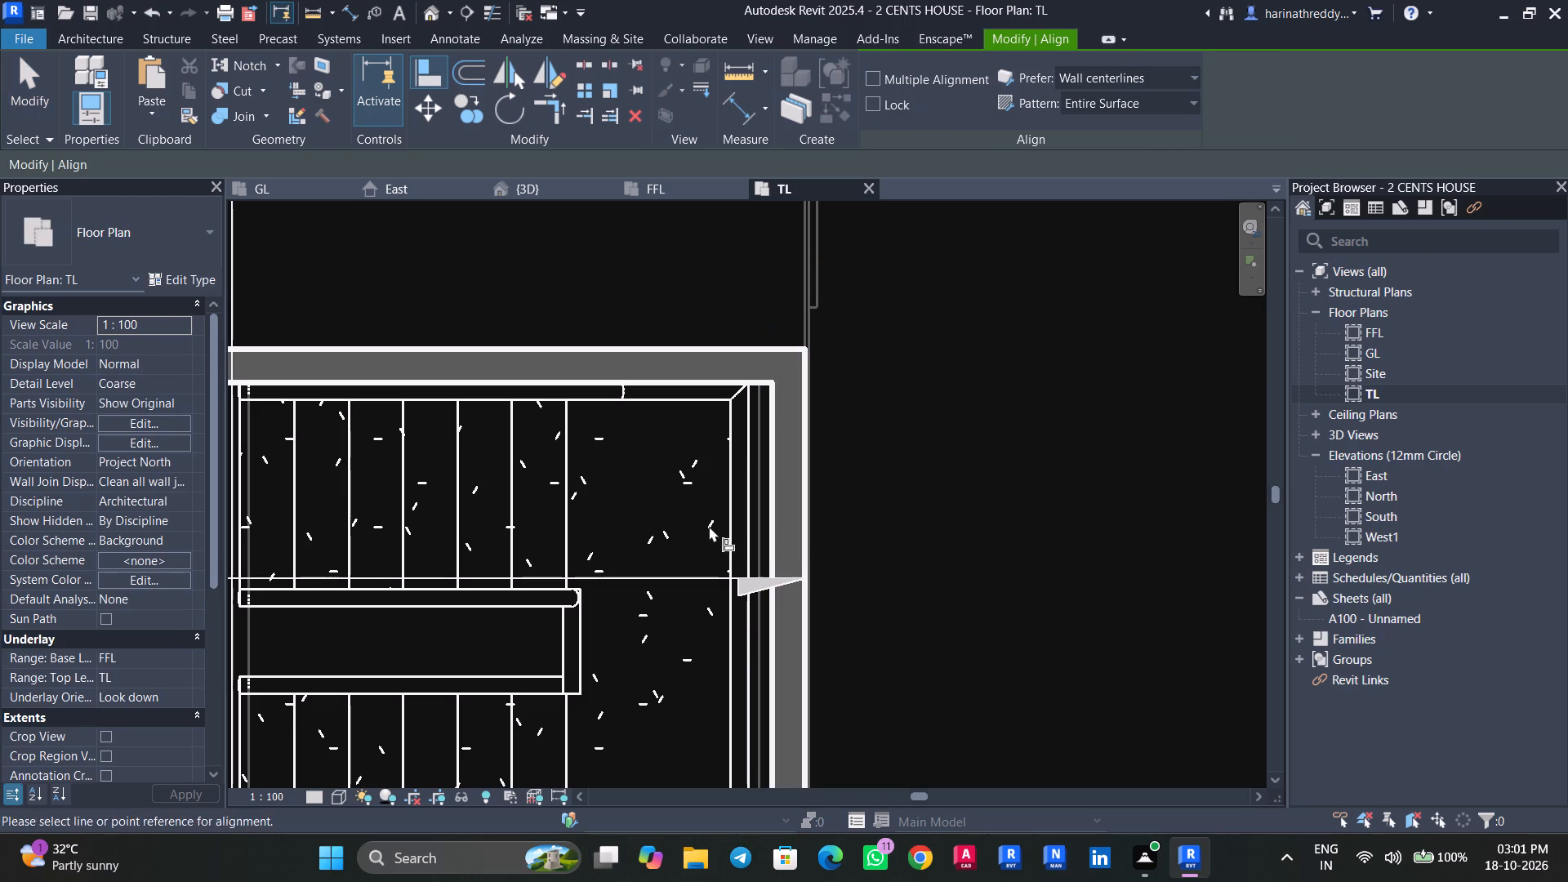
scroll(762, 539, up, 3)
click(759, 539)
click(769, 540)
key(Escape)
key(Escape)
key(Escape)
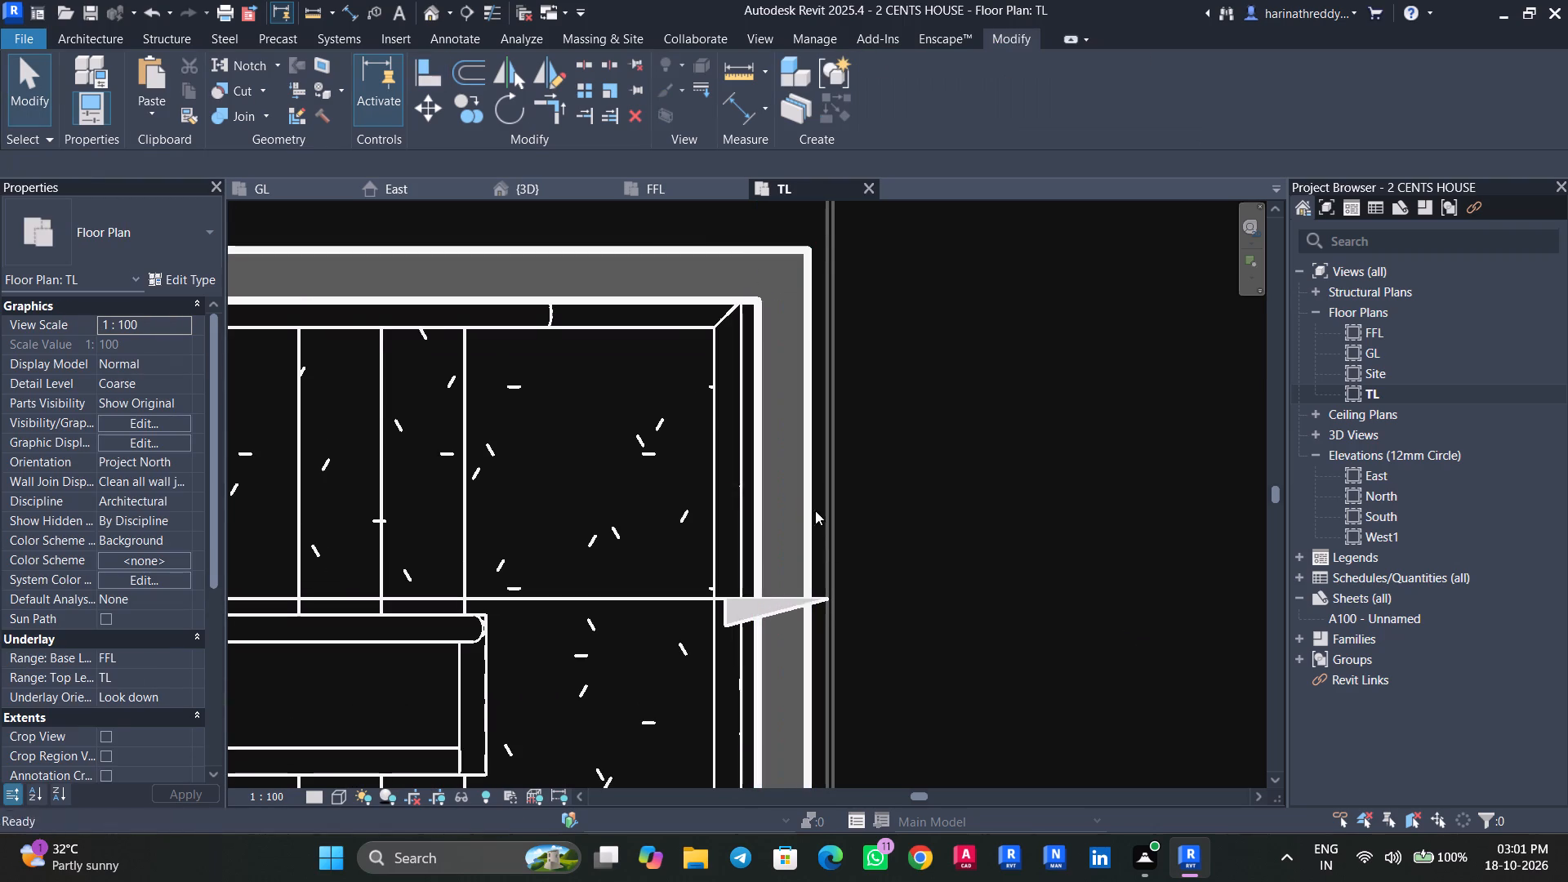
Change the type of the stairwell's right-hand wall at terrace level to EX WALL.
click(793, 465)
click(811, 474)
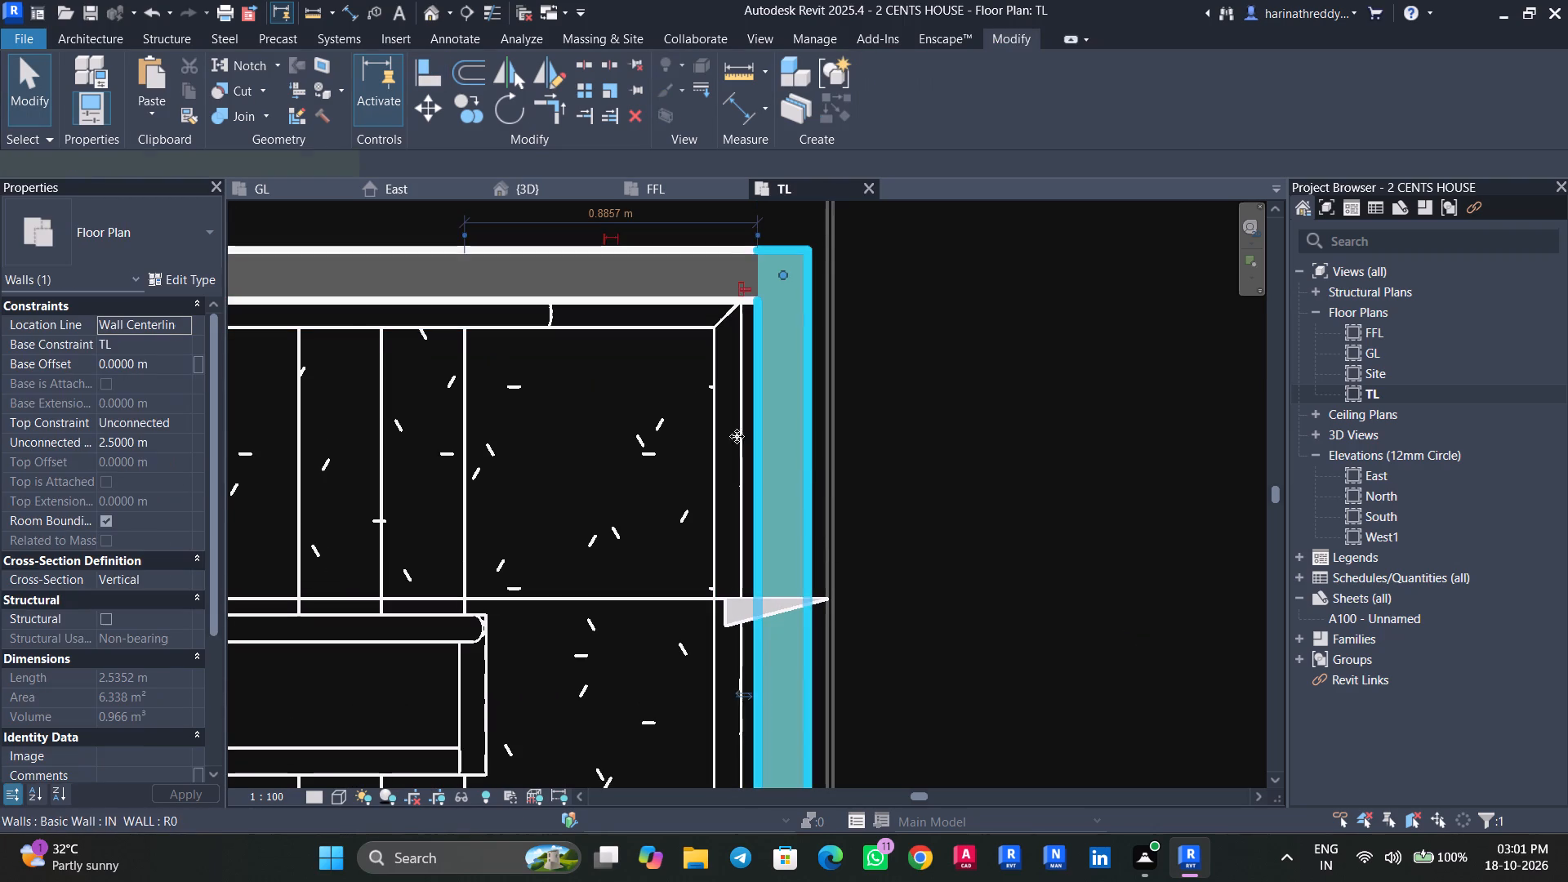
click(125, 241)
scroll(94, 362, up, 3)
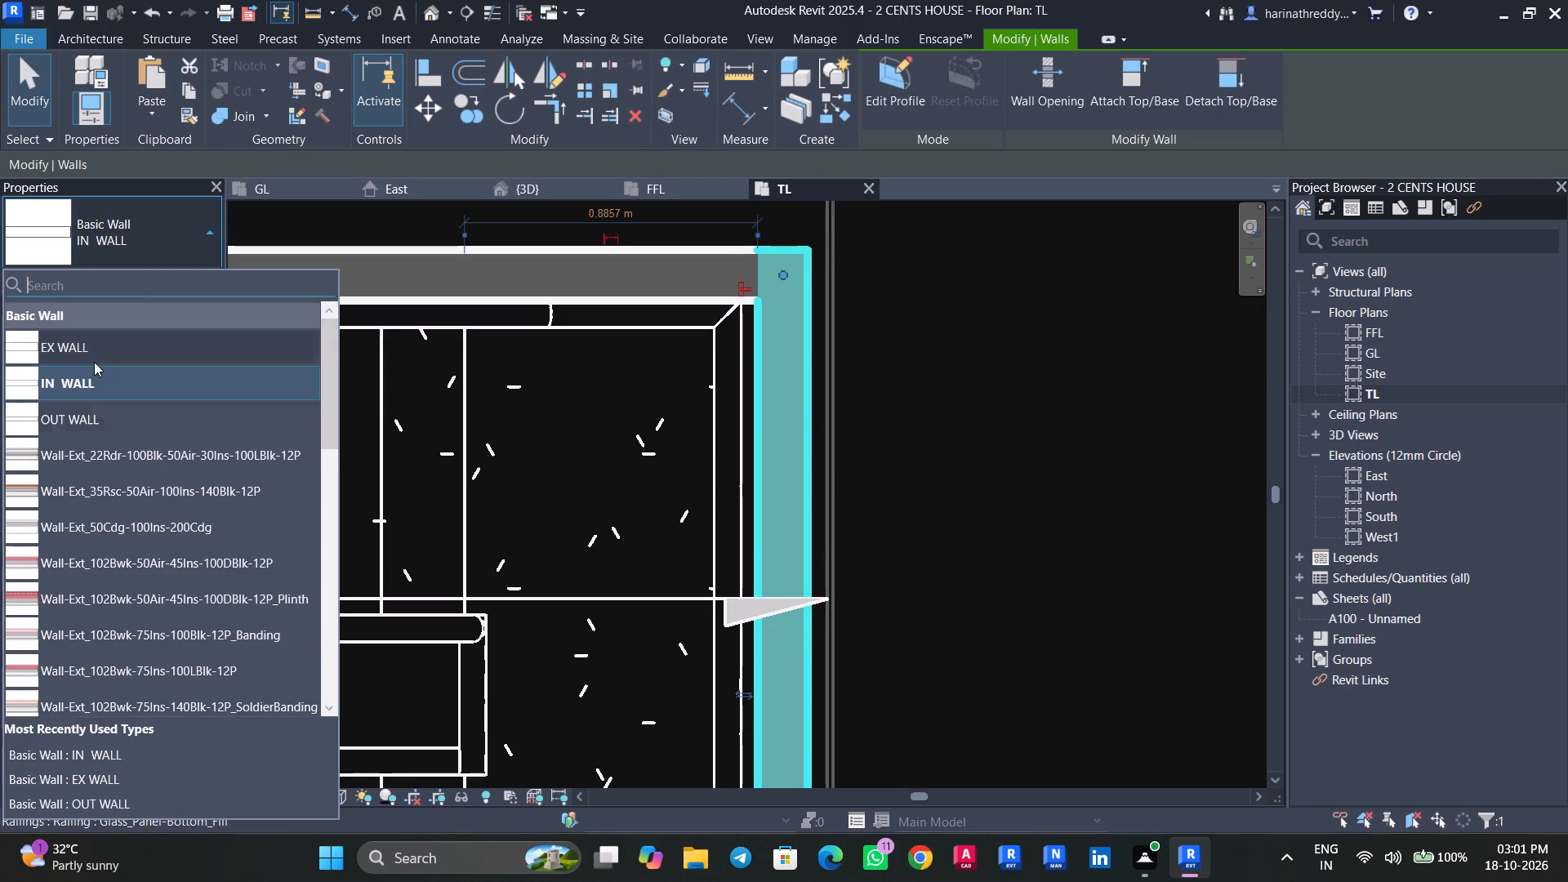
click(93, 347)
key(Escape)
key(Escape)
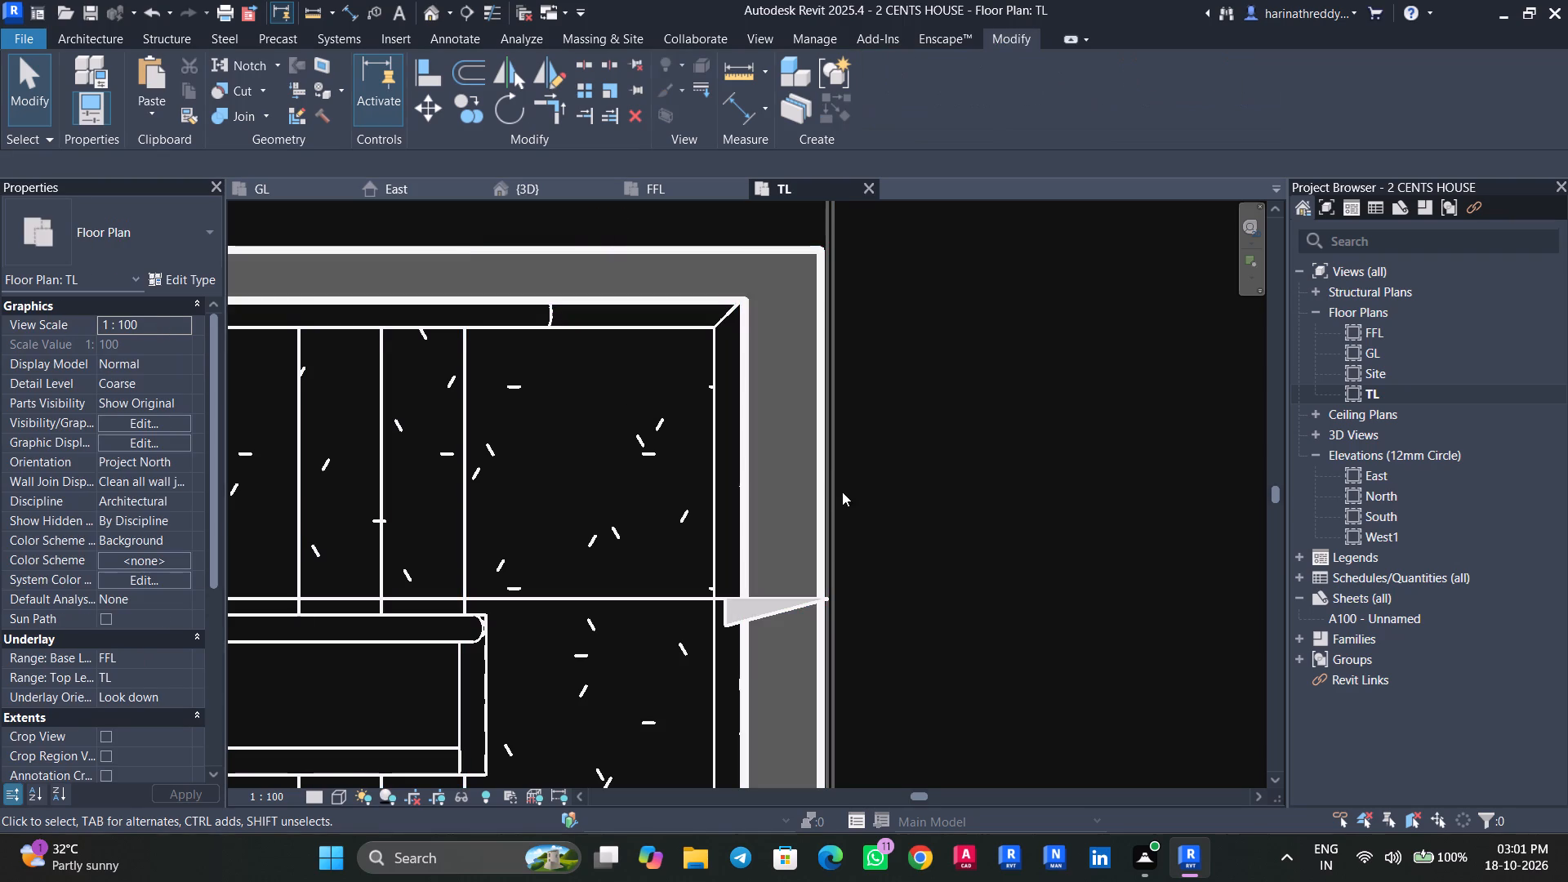
Examine in 3D how the stairwell's right-hand wall lines up with the shaft edge, terrace slab and outer wall.
click(556, 189)
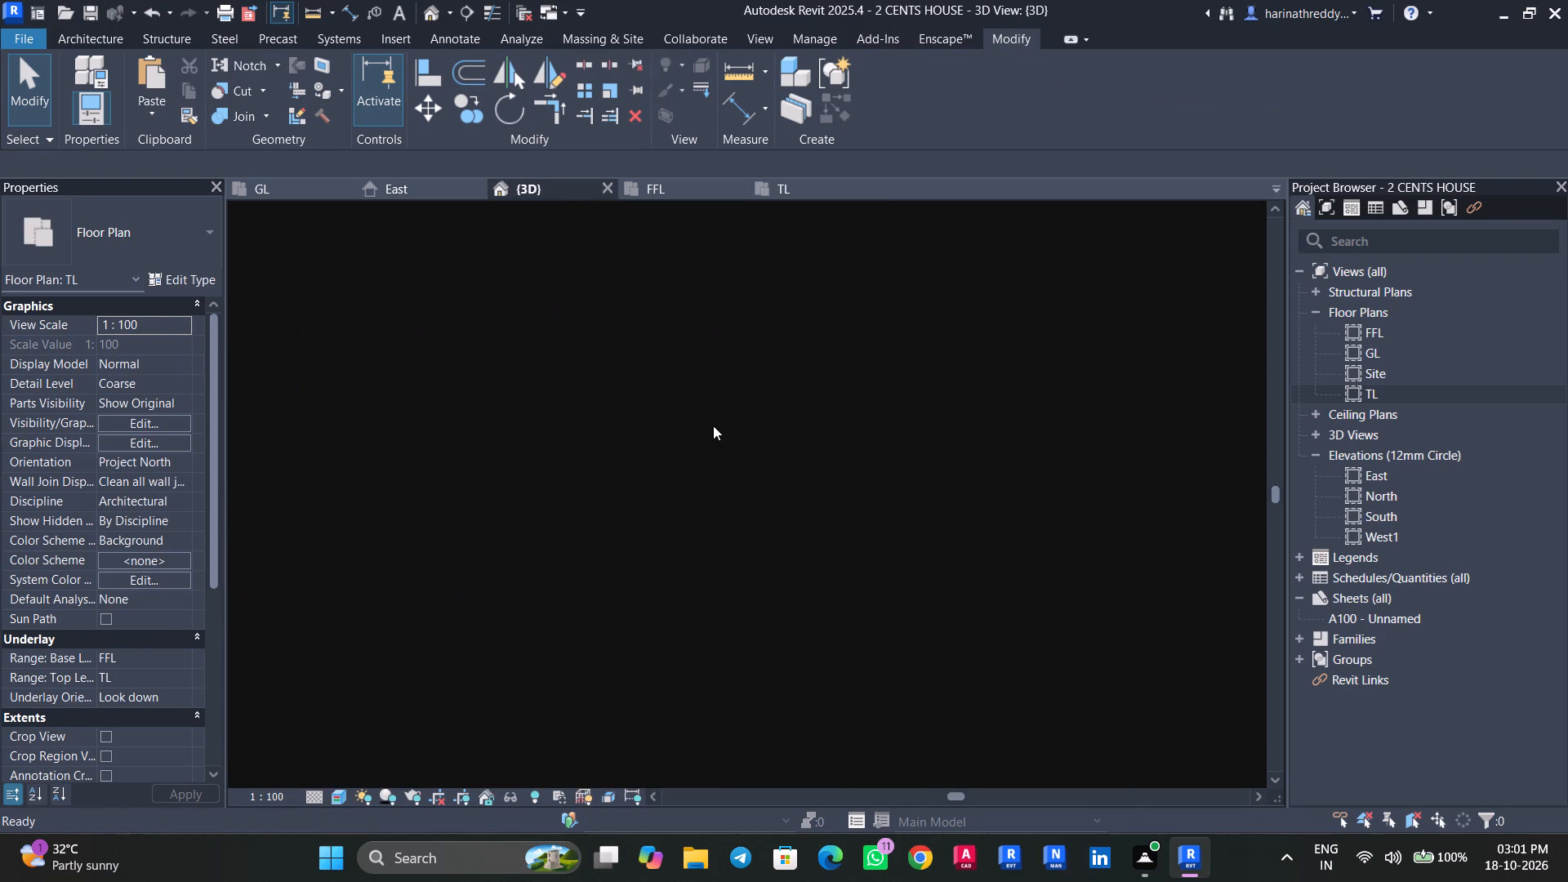
shift+middle_drag(751, 495, 792, 493)
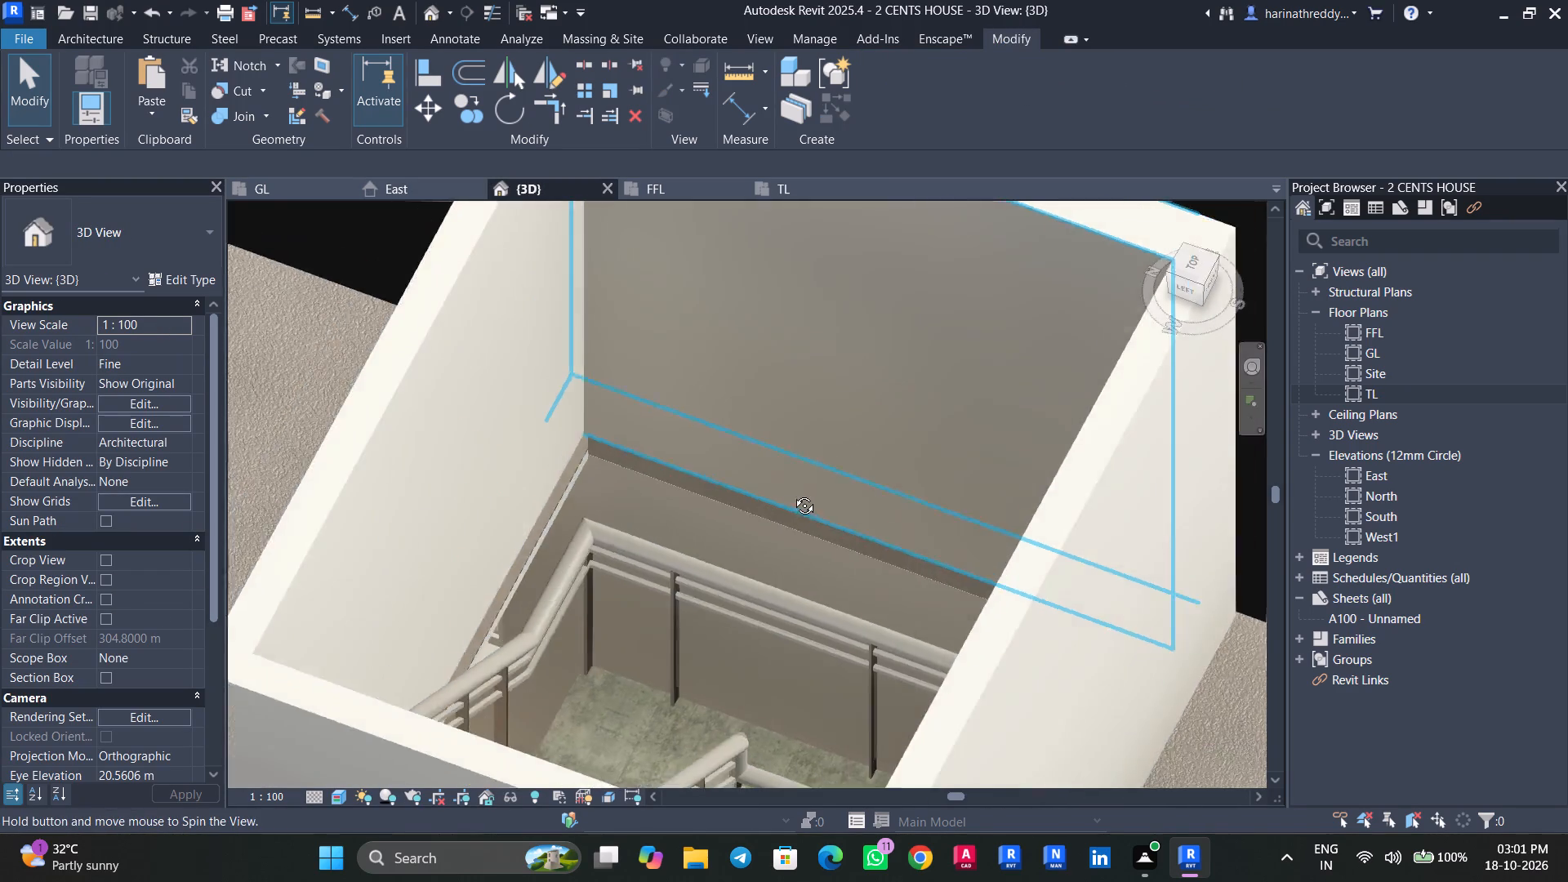
shift+middle_drag(792, 493, 824, 464)
scroll(813, 497, up, 8)
middle_drag(791, 515, 667, 687)
scroll(669, 675, down, 10)
shift+middle_drag(636, 659, 620, 657)
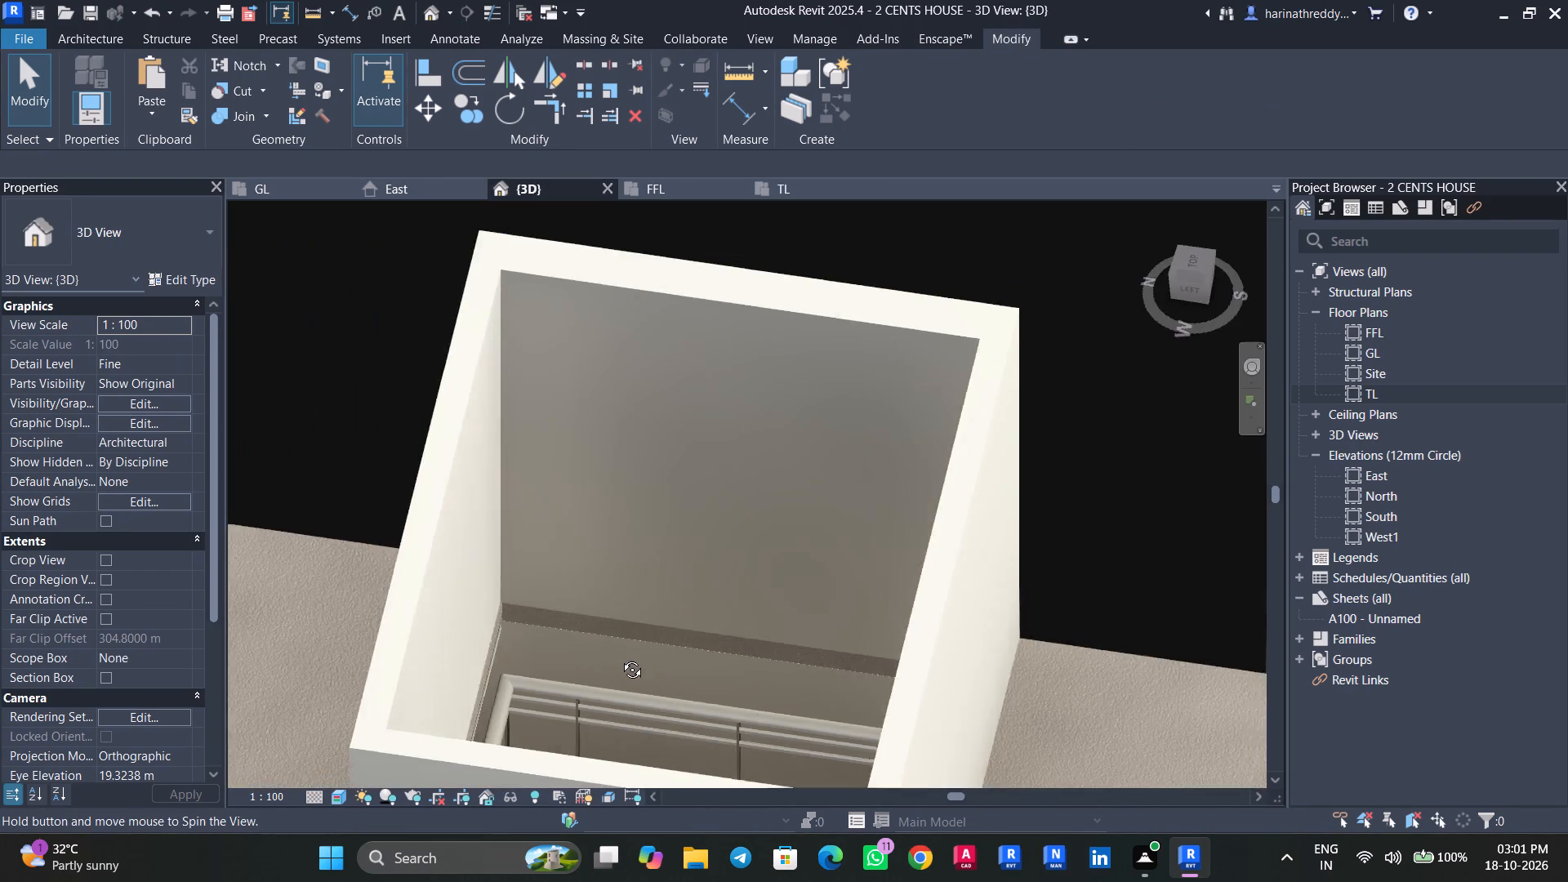
shift+middle_drag(620, 657, 378, 519)
middle_drag(457, 599, 453, 534)
shift+middle_drag(713, 647, 681, 644)
scroll(555, 567, up, 4)
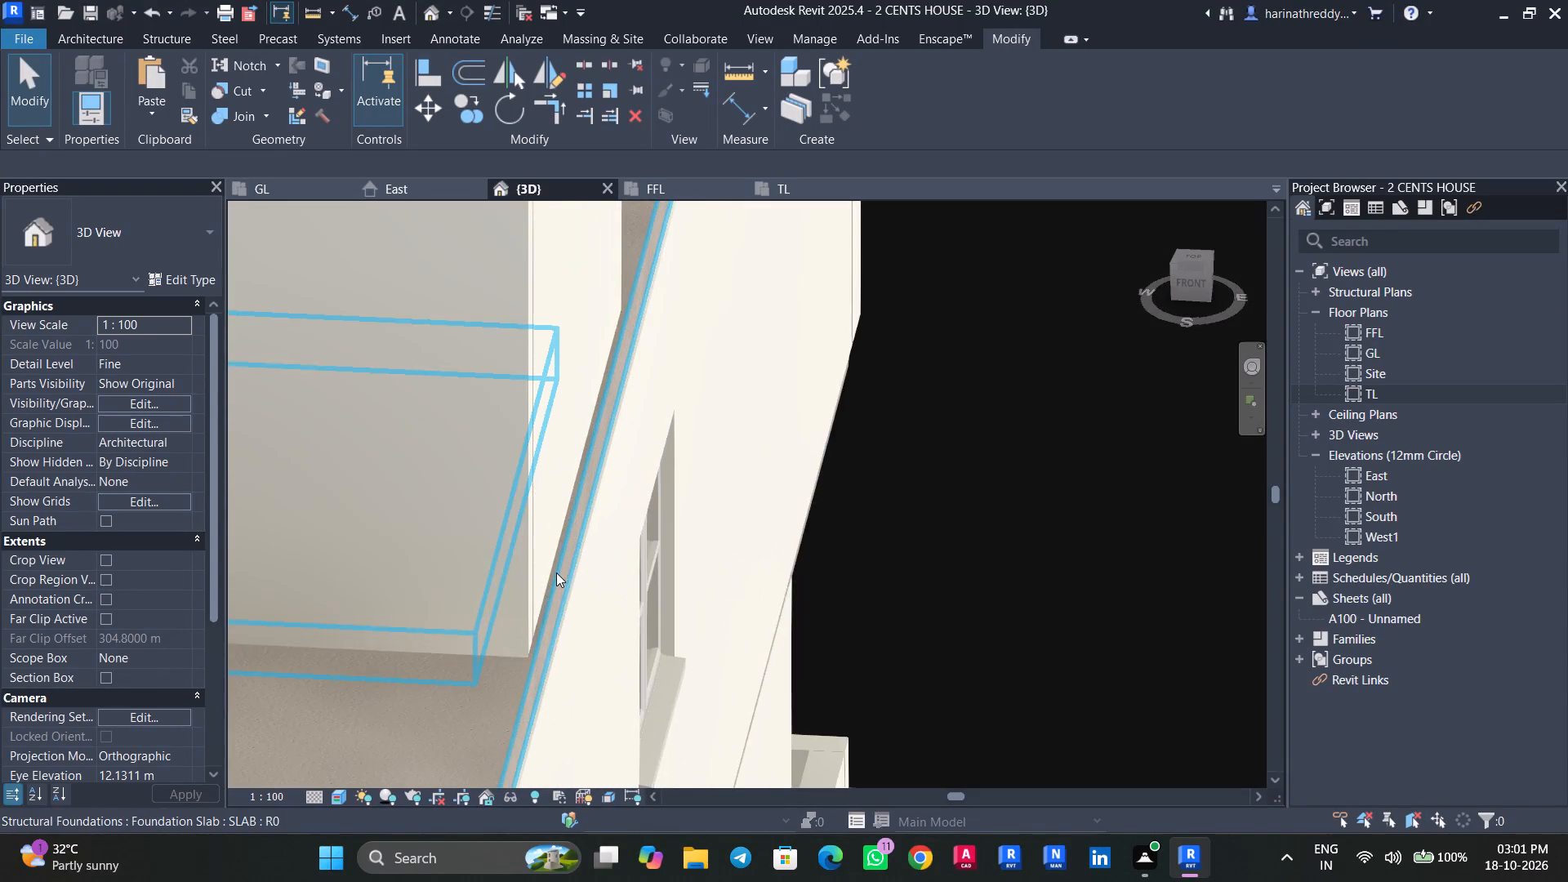
shift+middle_drag(563, 585, 581, 497)
scroll(701, 379, up, 5)
middle_drag(786, 438, 813, 476)
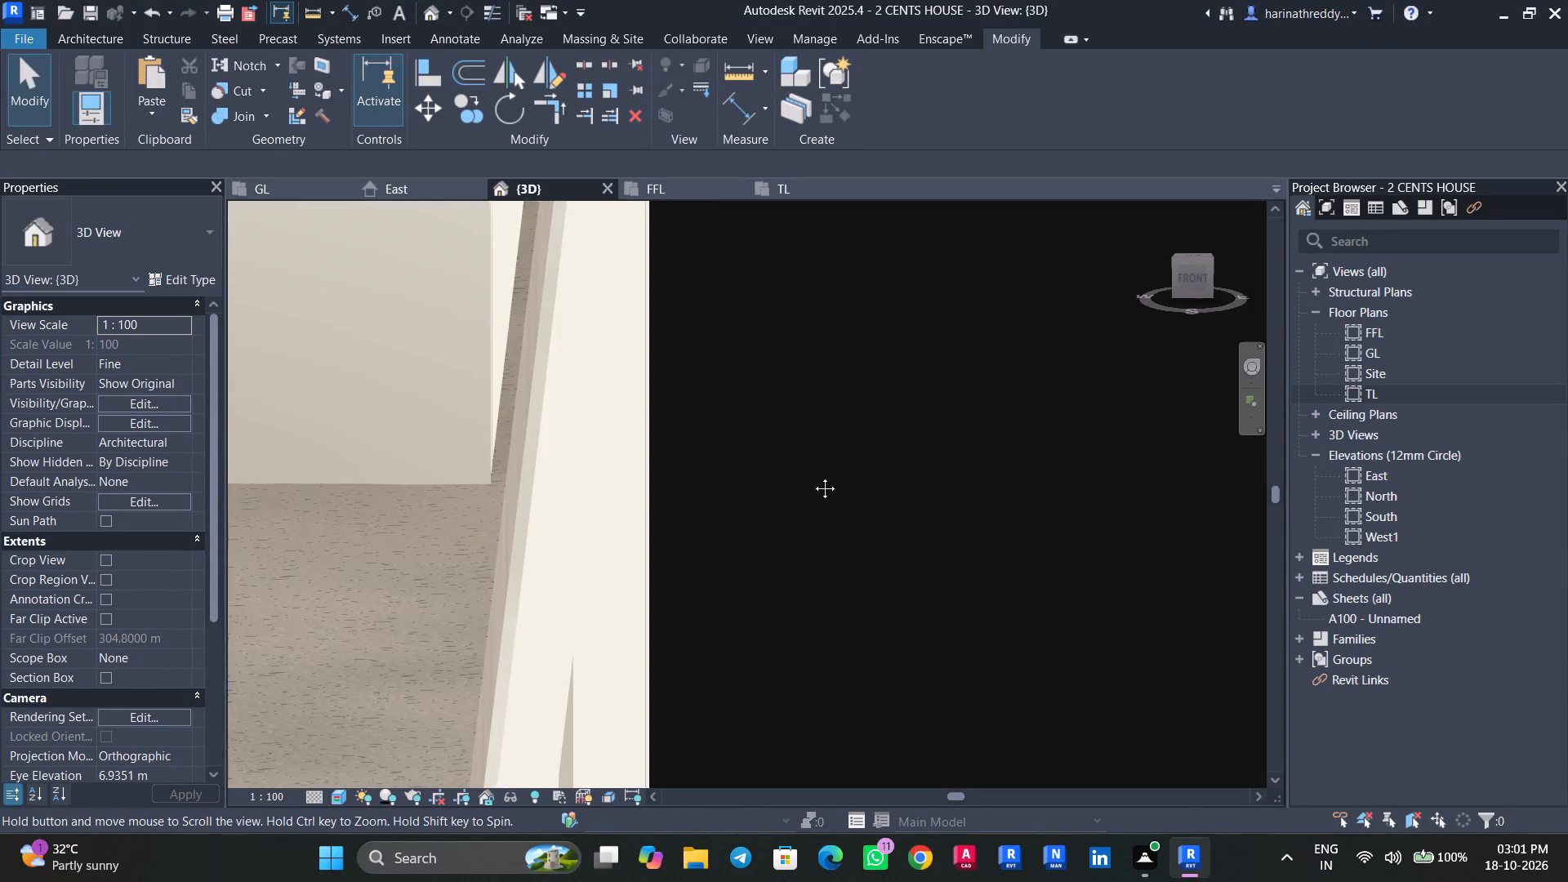
middle_drag(813, 476, 878, 568)
scroll(880, 574, down, 1)
scroll(880, 574, up, 1)
scroll(880, 574, down, 16)
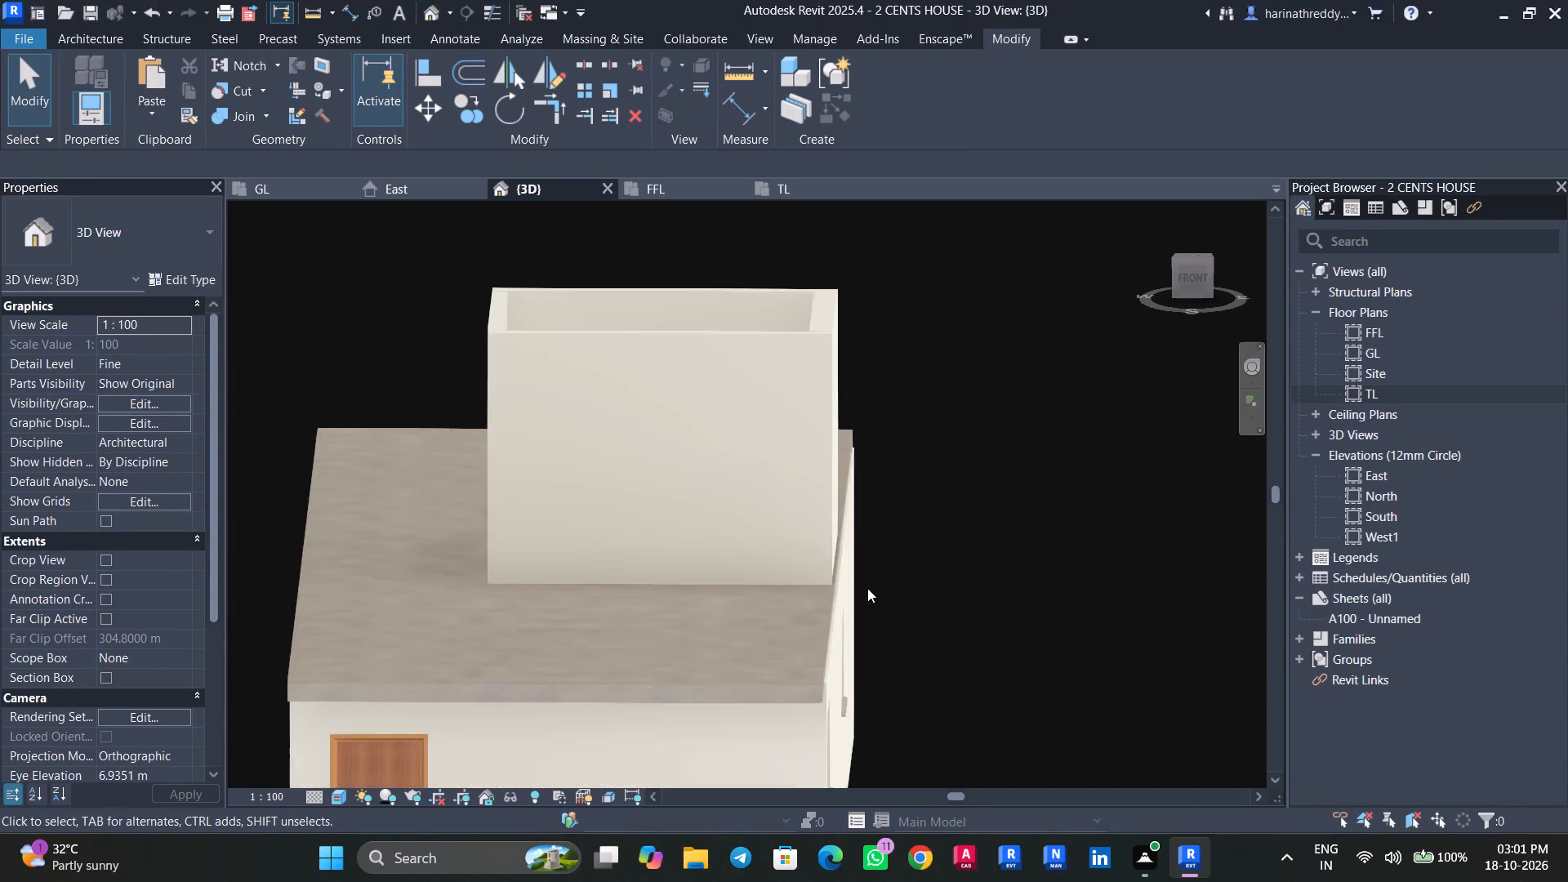
scroll(867, 588, down, 2)
shift+middle_drag(862, 595, 805, 773)
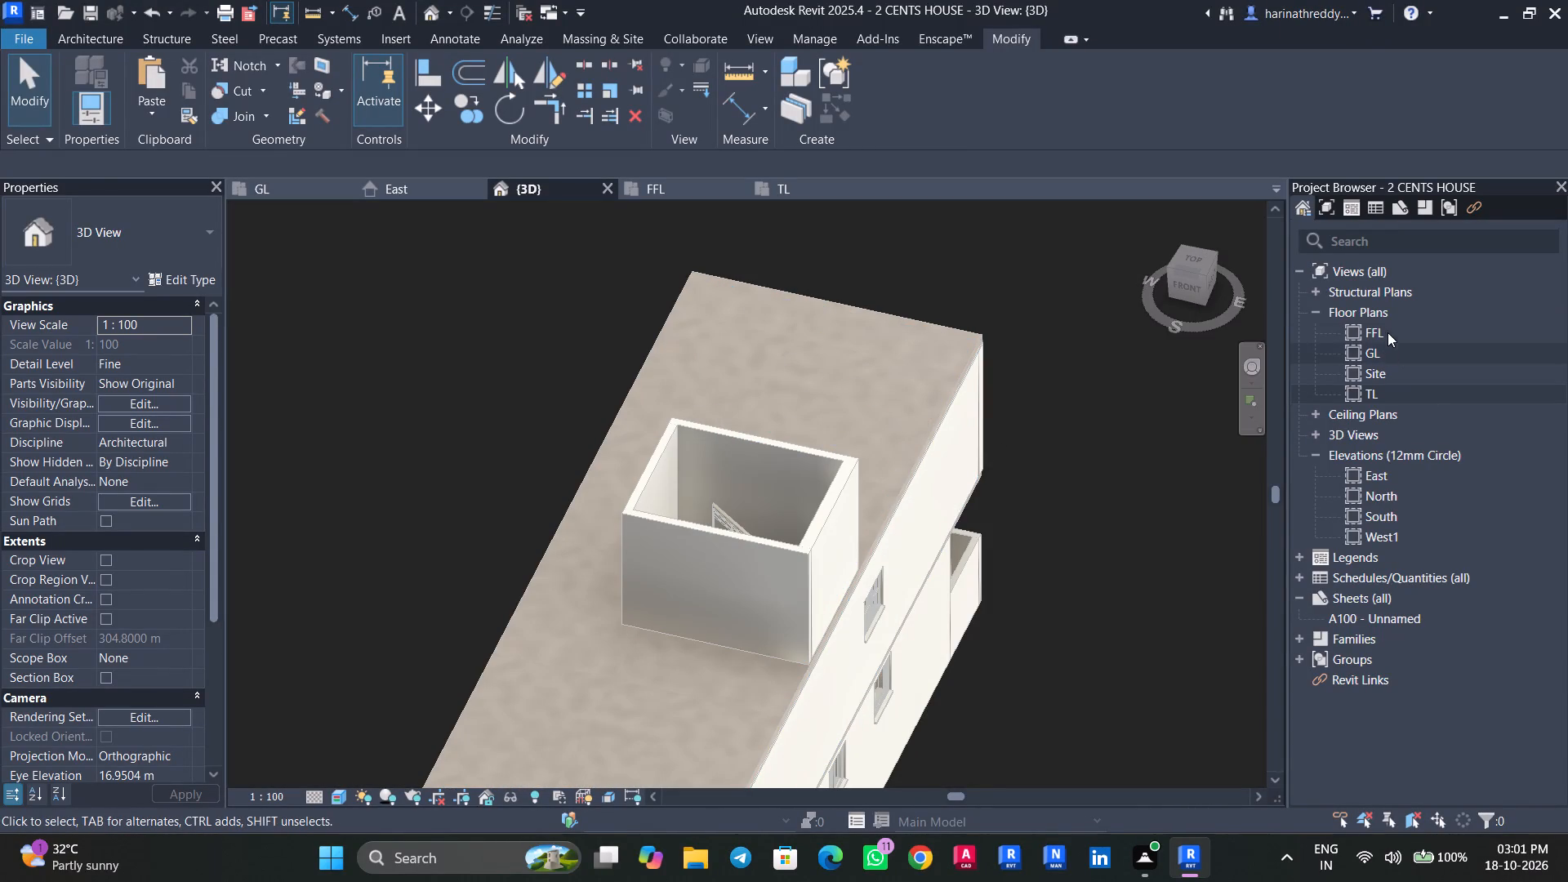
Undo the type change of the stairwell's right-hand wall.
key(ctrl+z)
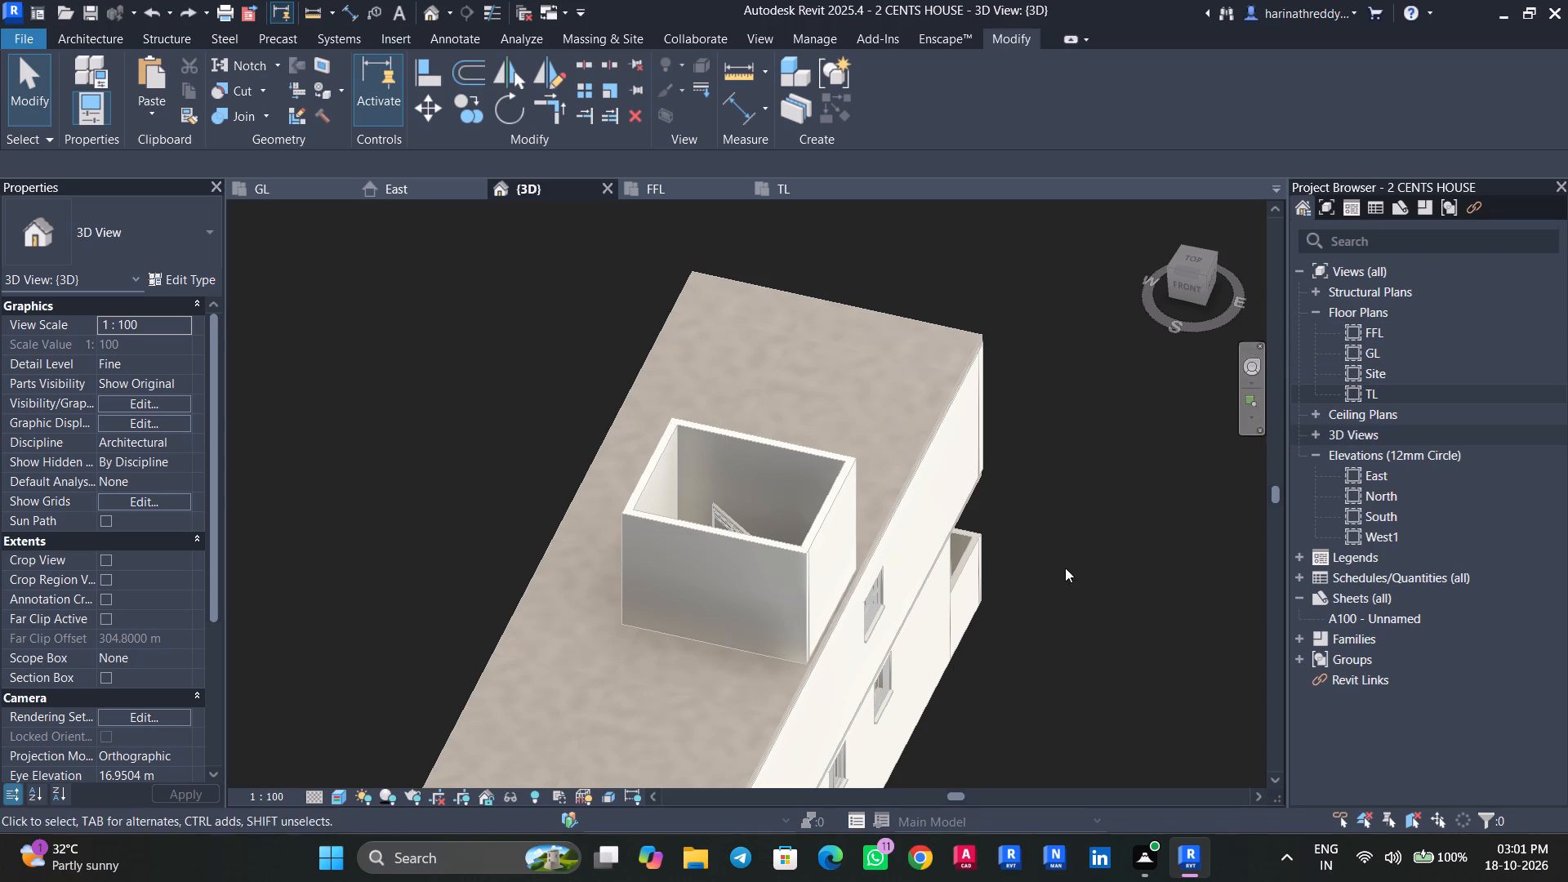
Review the stairwell enclosure in the TL floor plan and the whole house's exterior, including the balcony side, in 3D.
double_click(1358, 395)
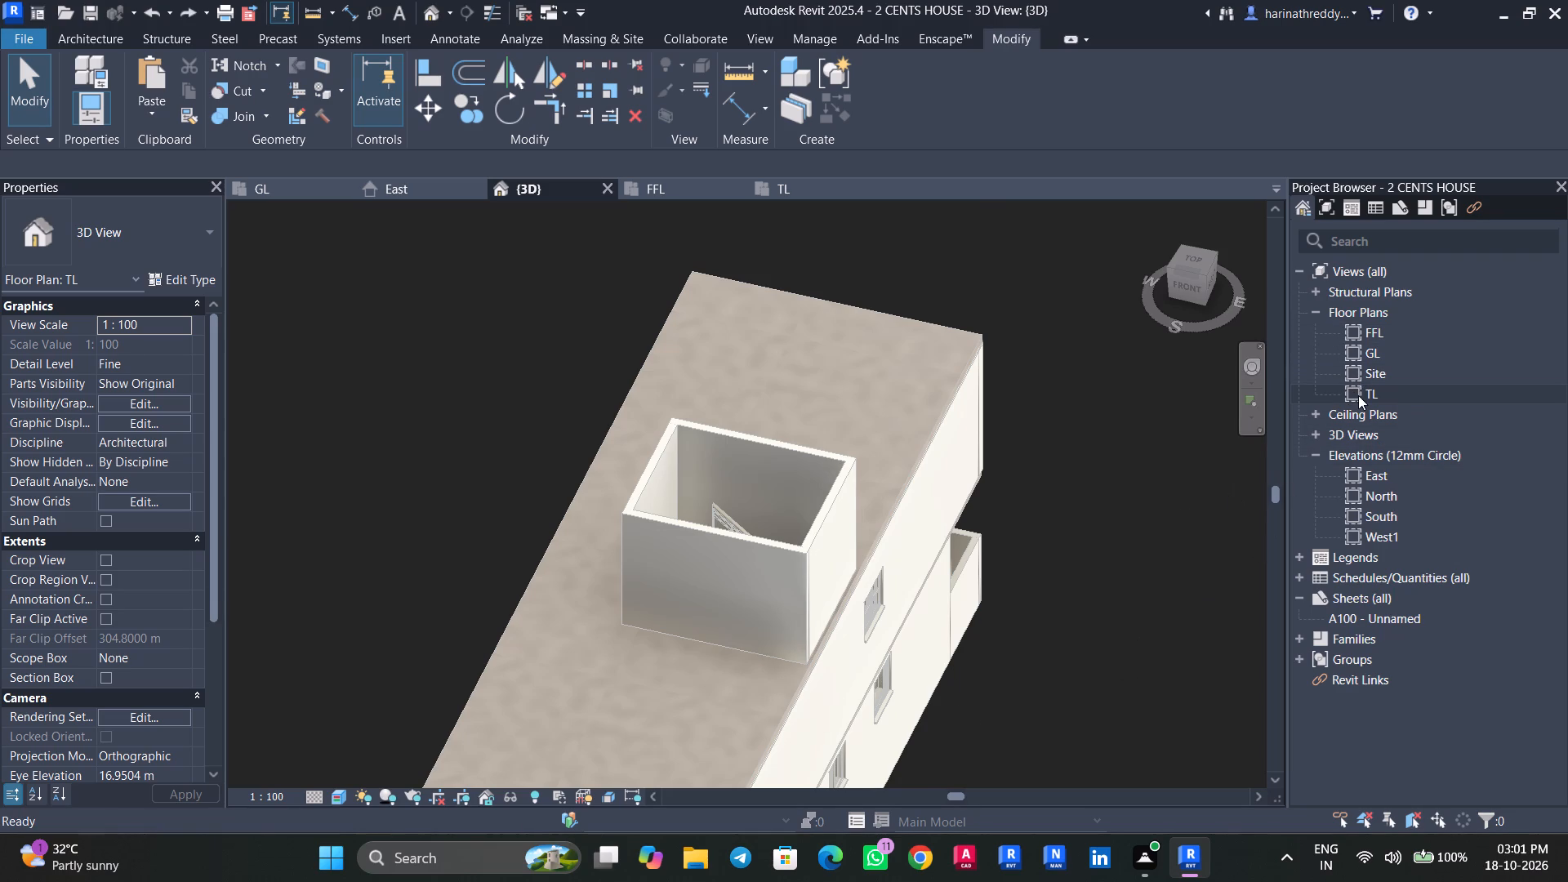
scroll(1112, 543, down, 4)
scroll(1112, 543, up, 1)
scroll(1112, 543, down, 13)
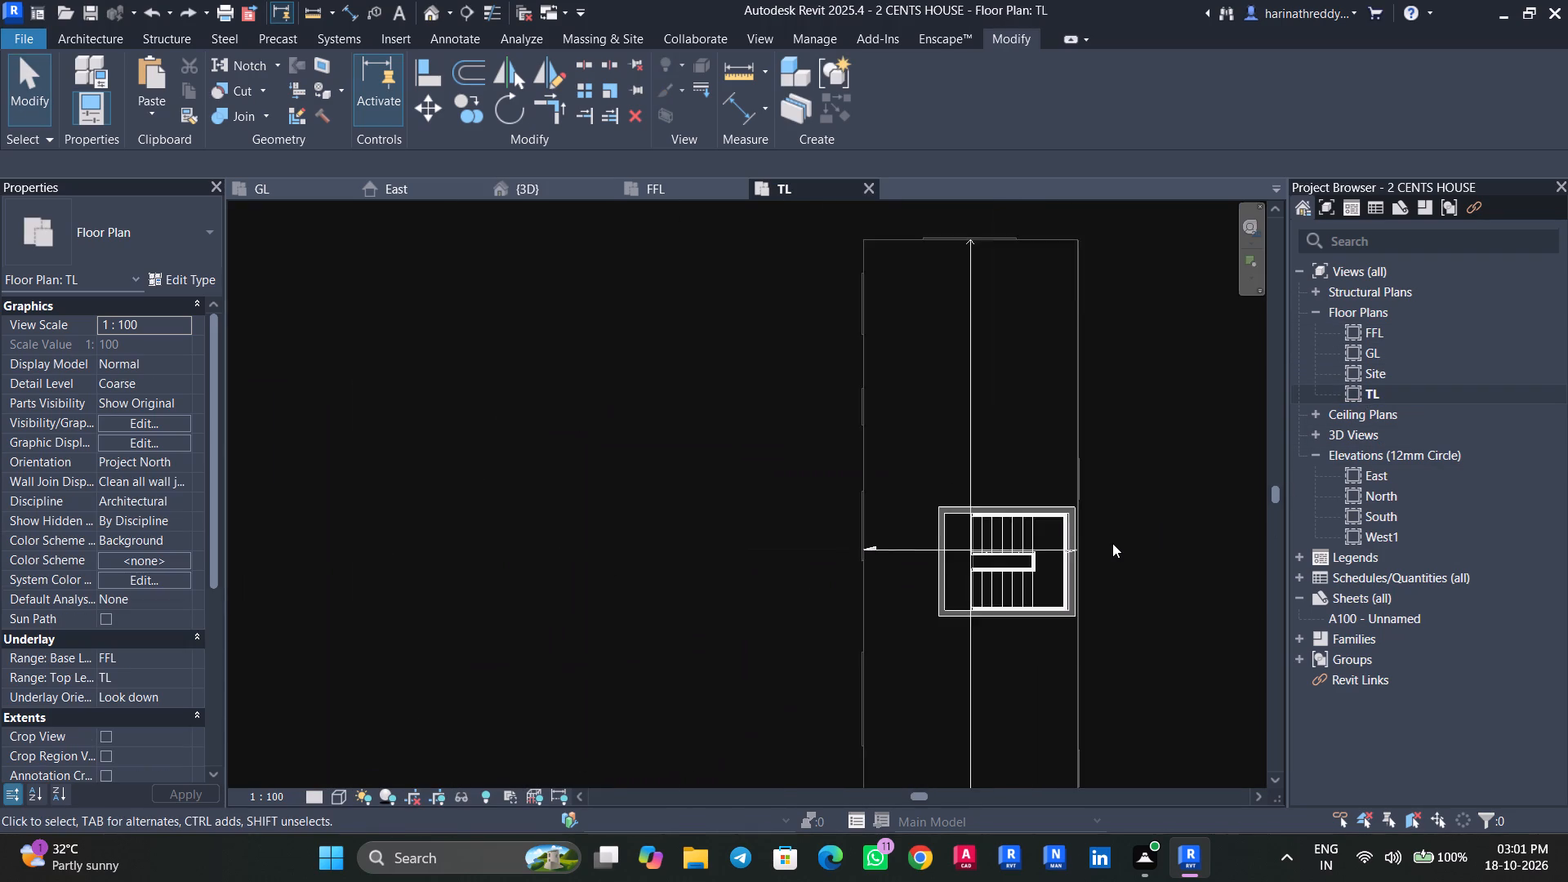
scroll(1112, 543, down, 4)
middle_drag(1112, 543, 967, 545)
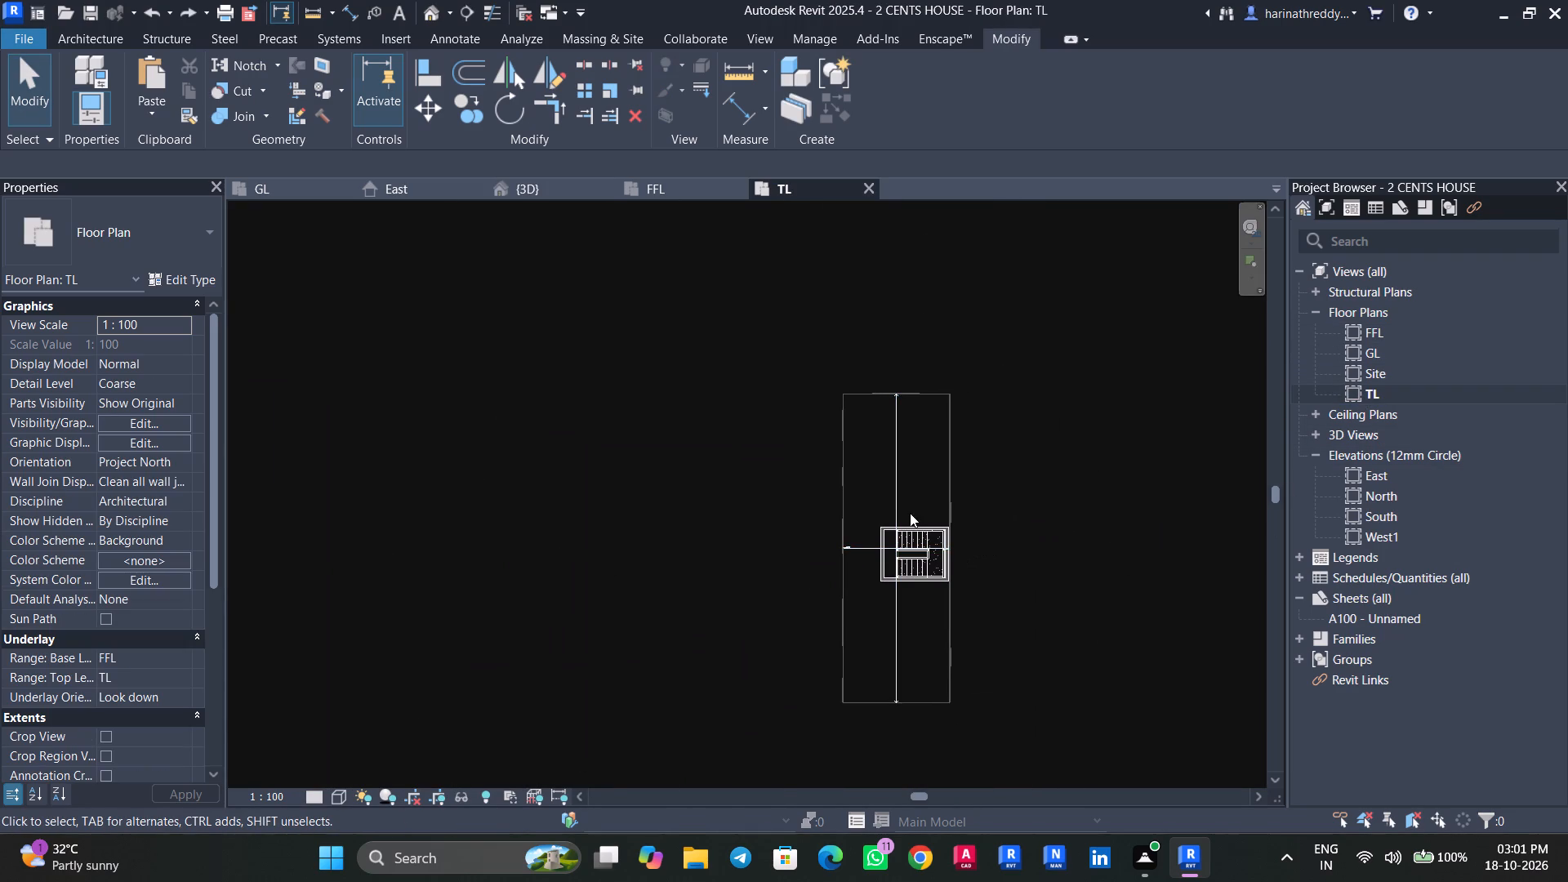
click(549, 191)
scroll(1094, 563, down, 3)
shift+middle_drag(978, 689, 980, 690)
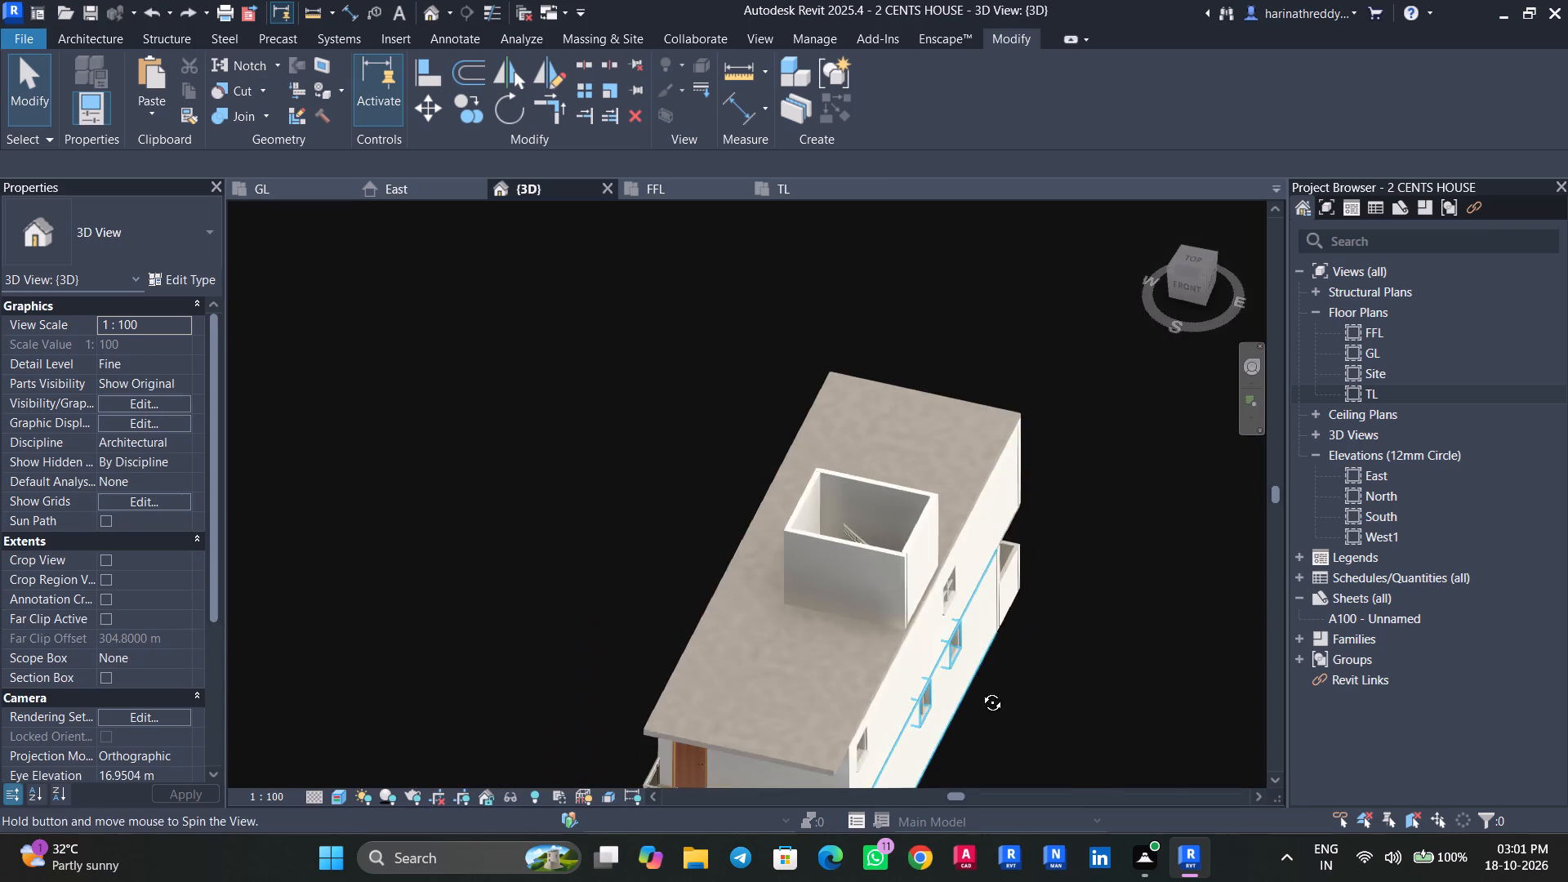
shift+middle_drag(980, 690, 1170, 555)
middle_drag(1140, 590, 938, 363)
scroll(926, 507, up, 4)
scroll(1014, 537, up, 1)
middle_drag(1014, 537, 1069, 631)
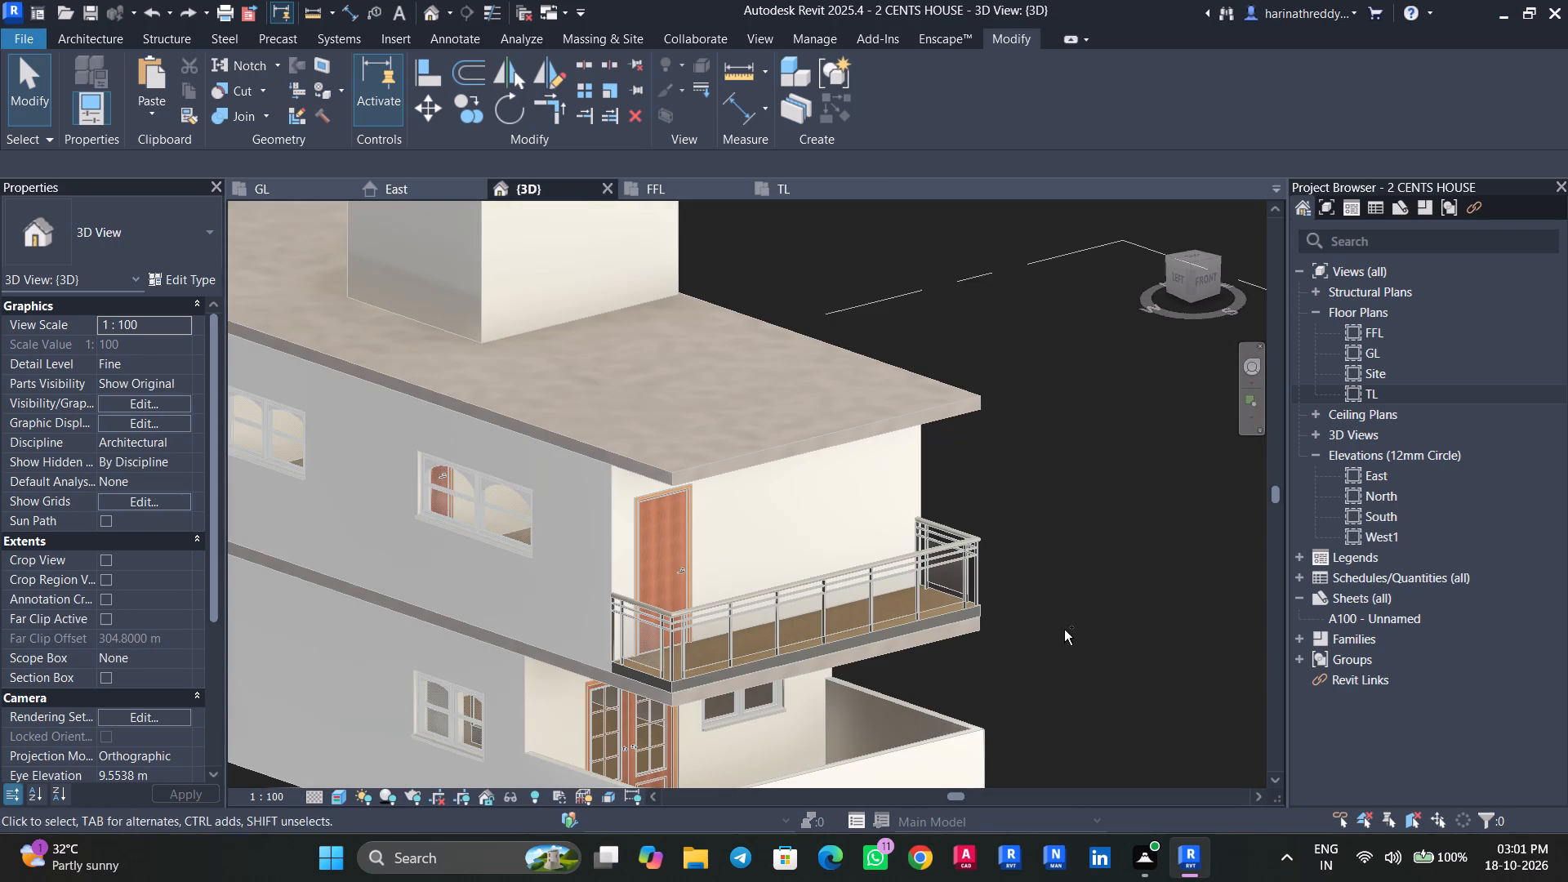
Save the house project.
key(ctrl+s)
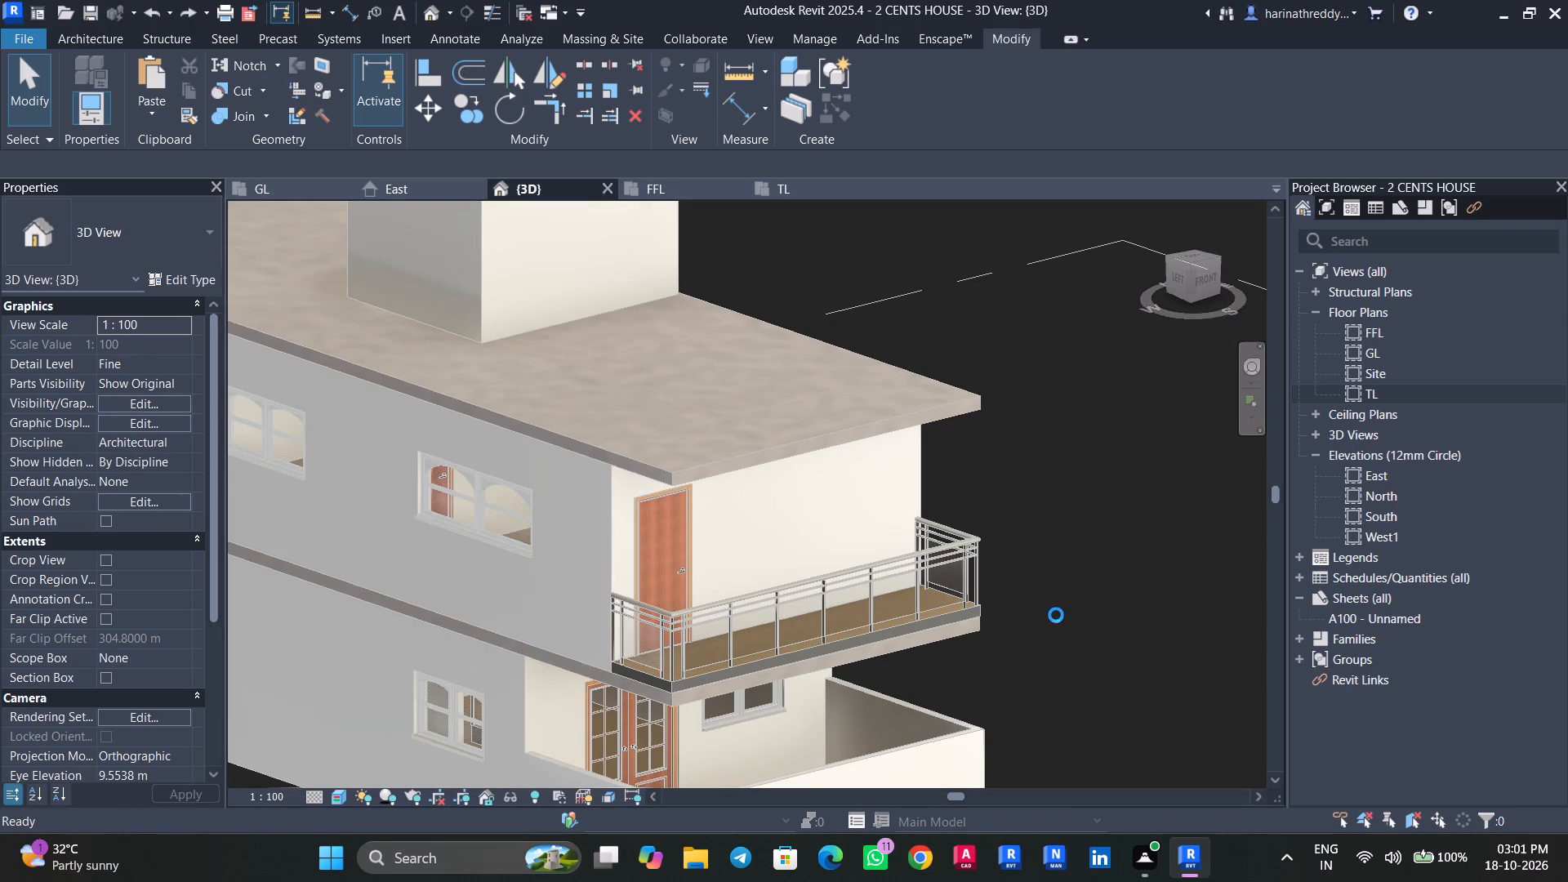
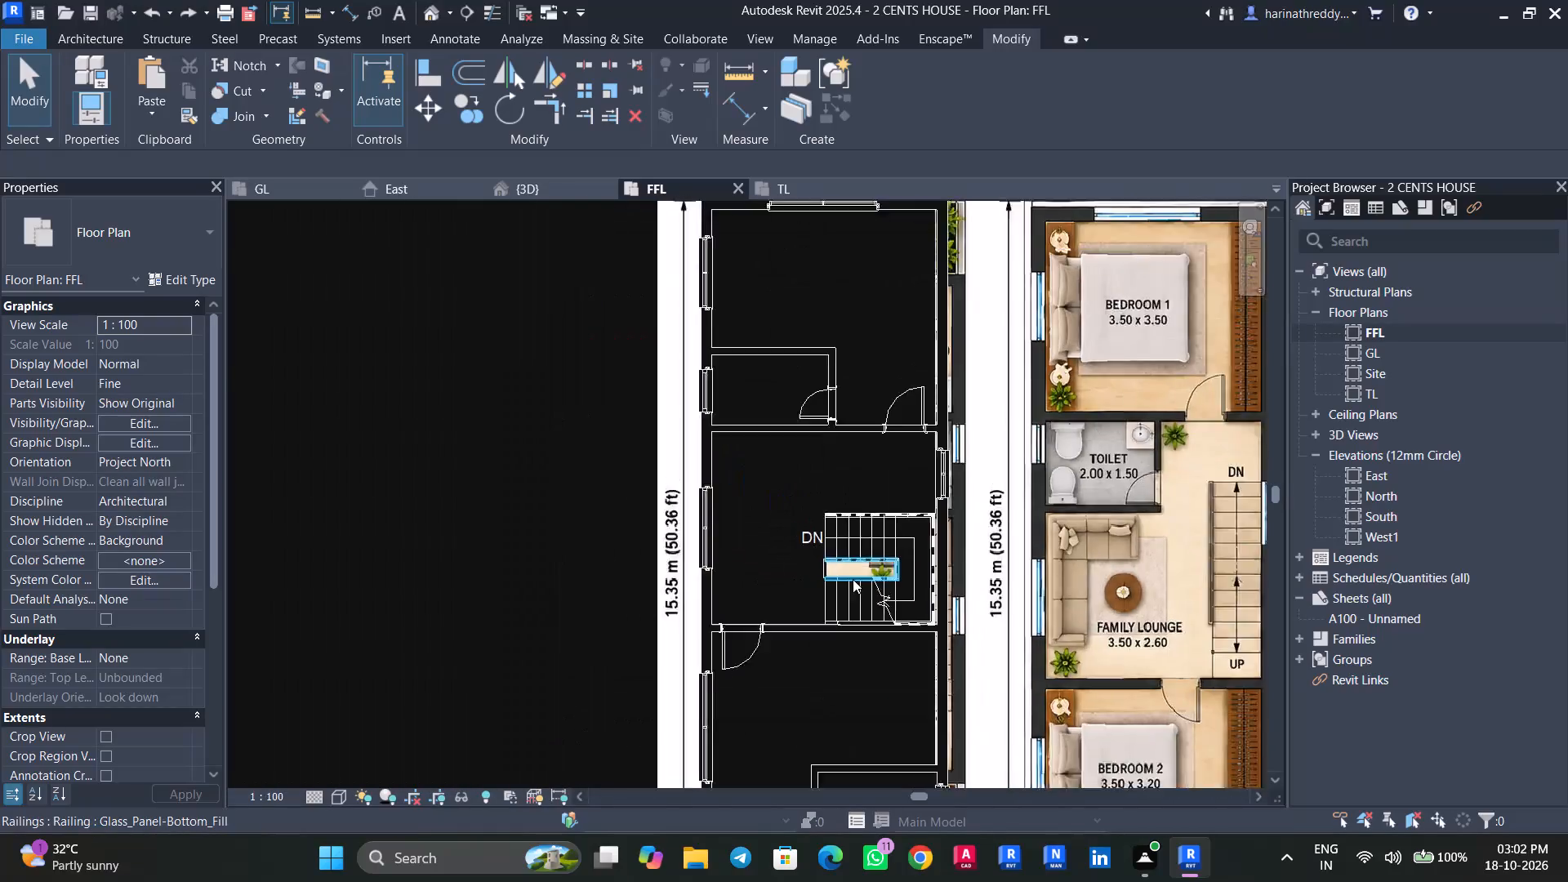
Examine the reference front elevation image beside the first-floor plan, then bring up the GL floor plan.
scroll(853, 579, up, 1)
scroll(853, 579, down, 7)
middle_drag(1014, 582, 917, 559)
scroll(862, 602, up, 4)
middle_drag(957, 624, 681, 670)
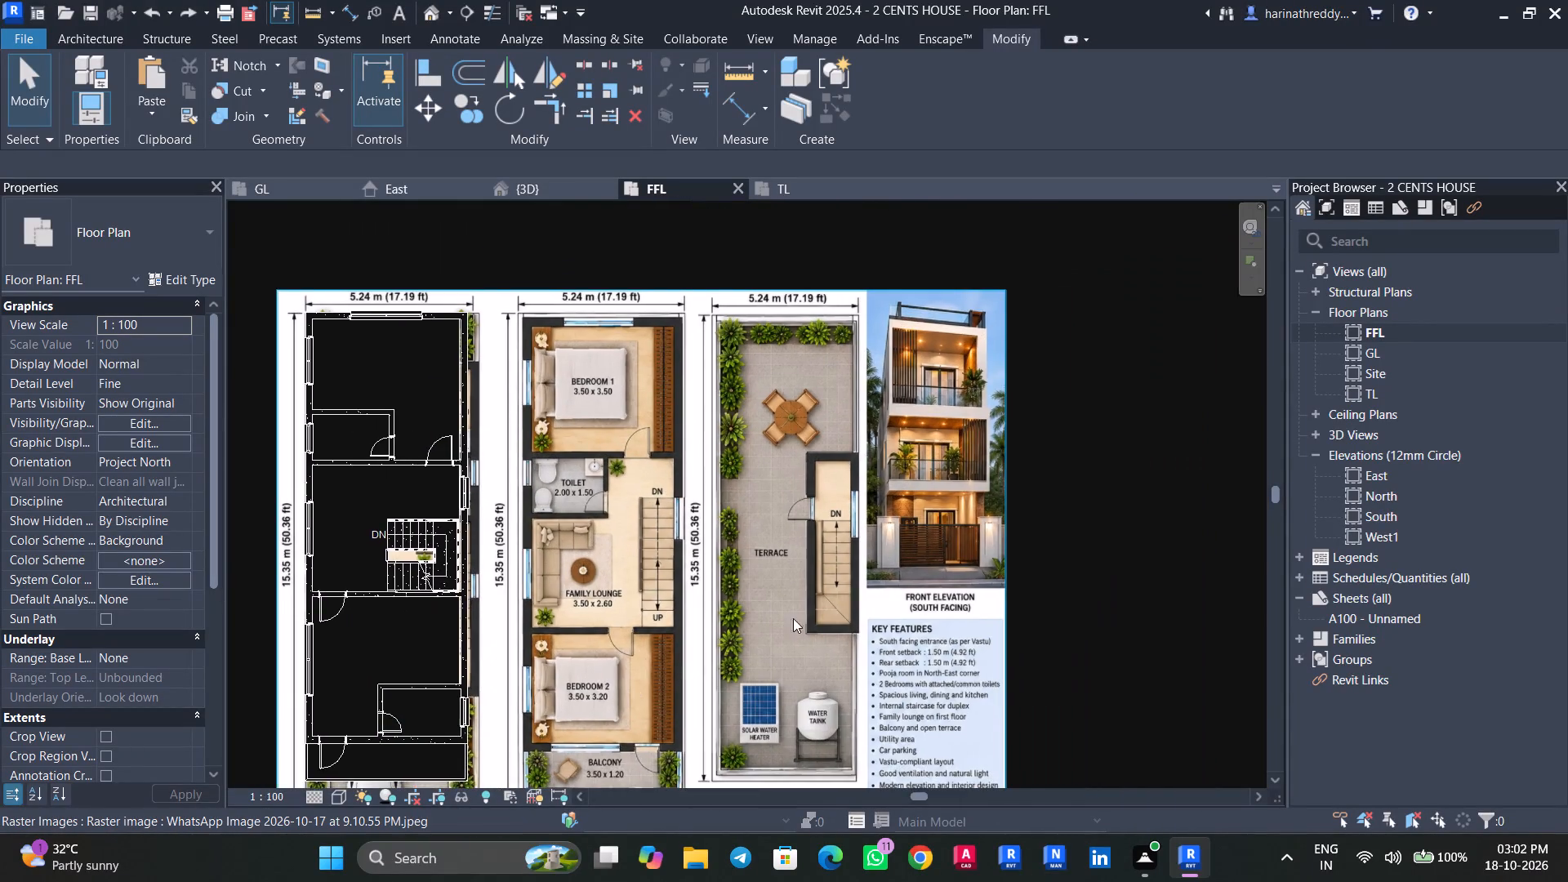
scroll(954, 475, up, 4)
scroll(938, 552, up, 4)
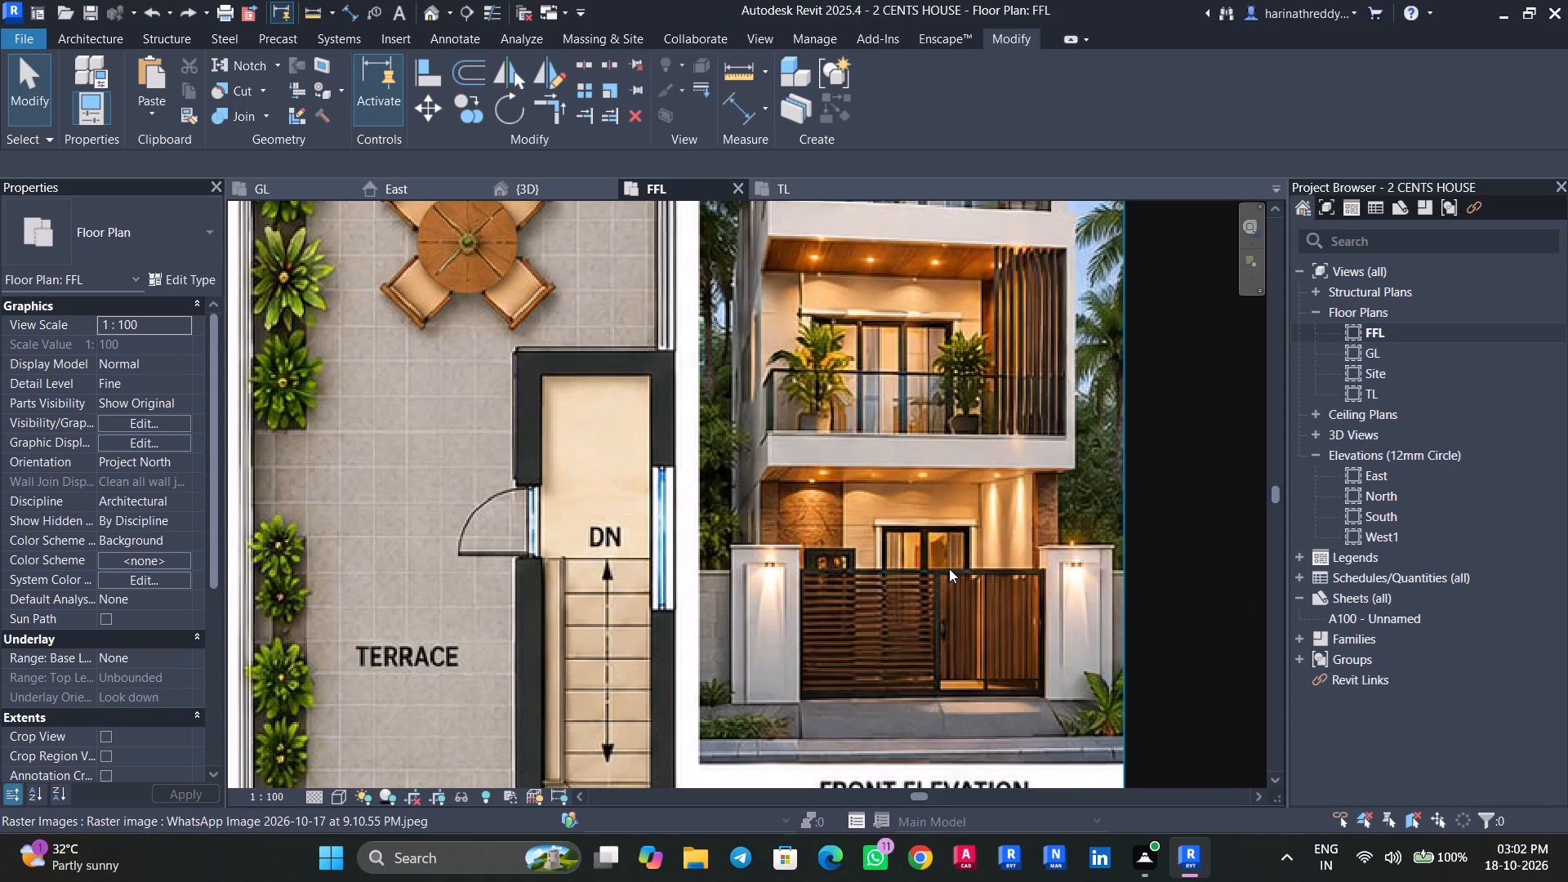
scroll(949, 568, down, 3)
middle_drag(951, 565, 904, 585)
scroll(904, 585, down, 2)
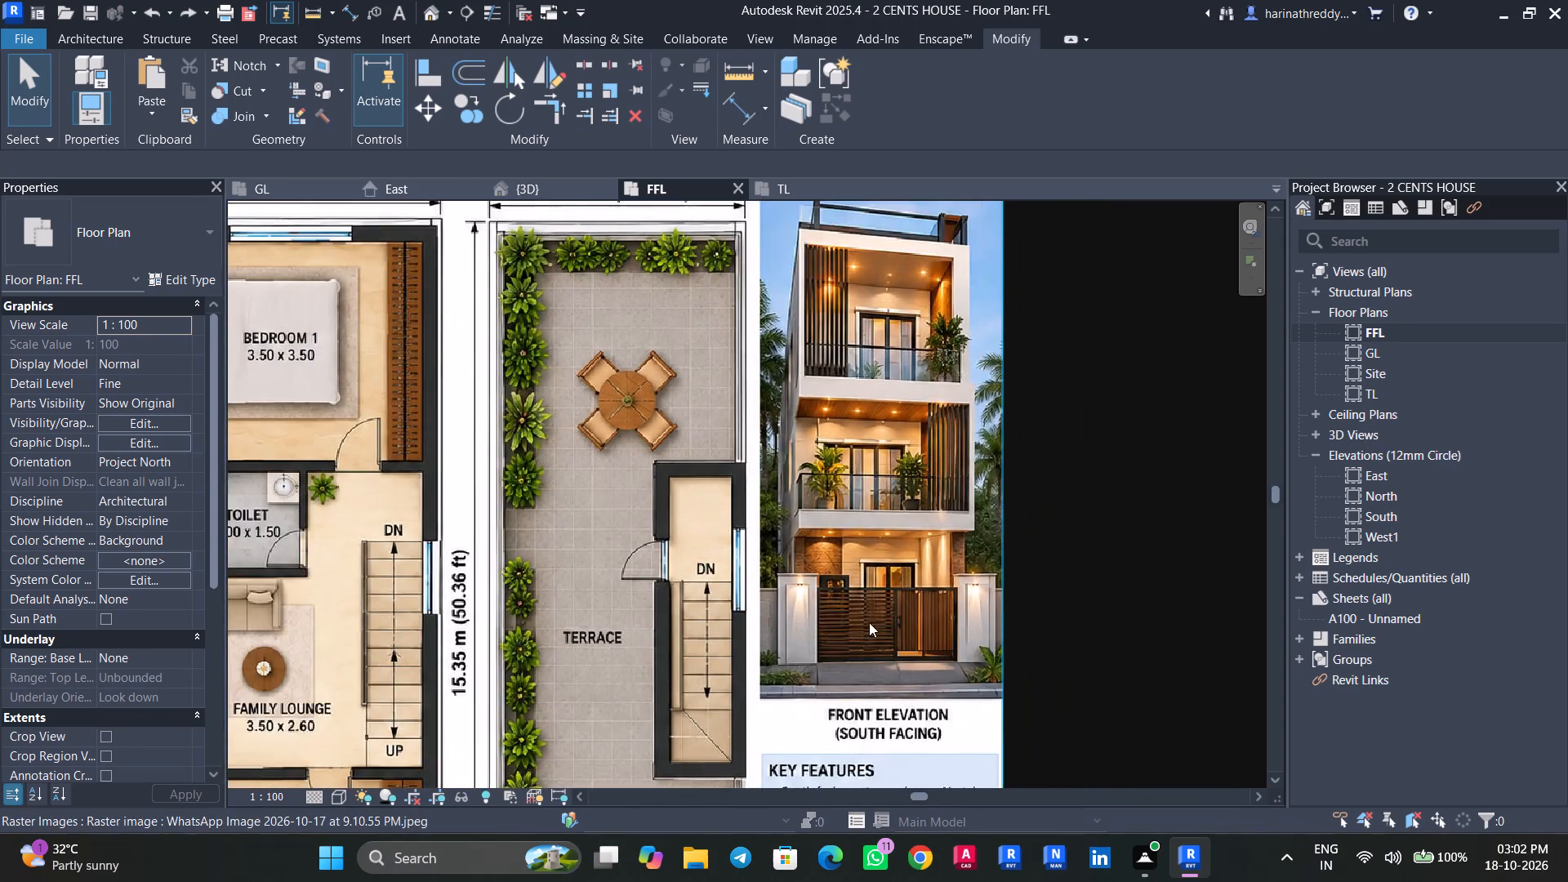
middle_drag(872, 625, 911, 532)
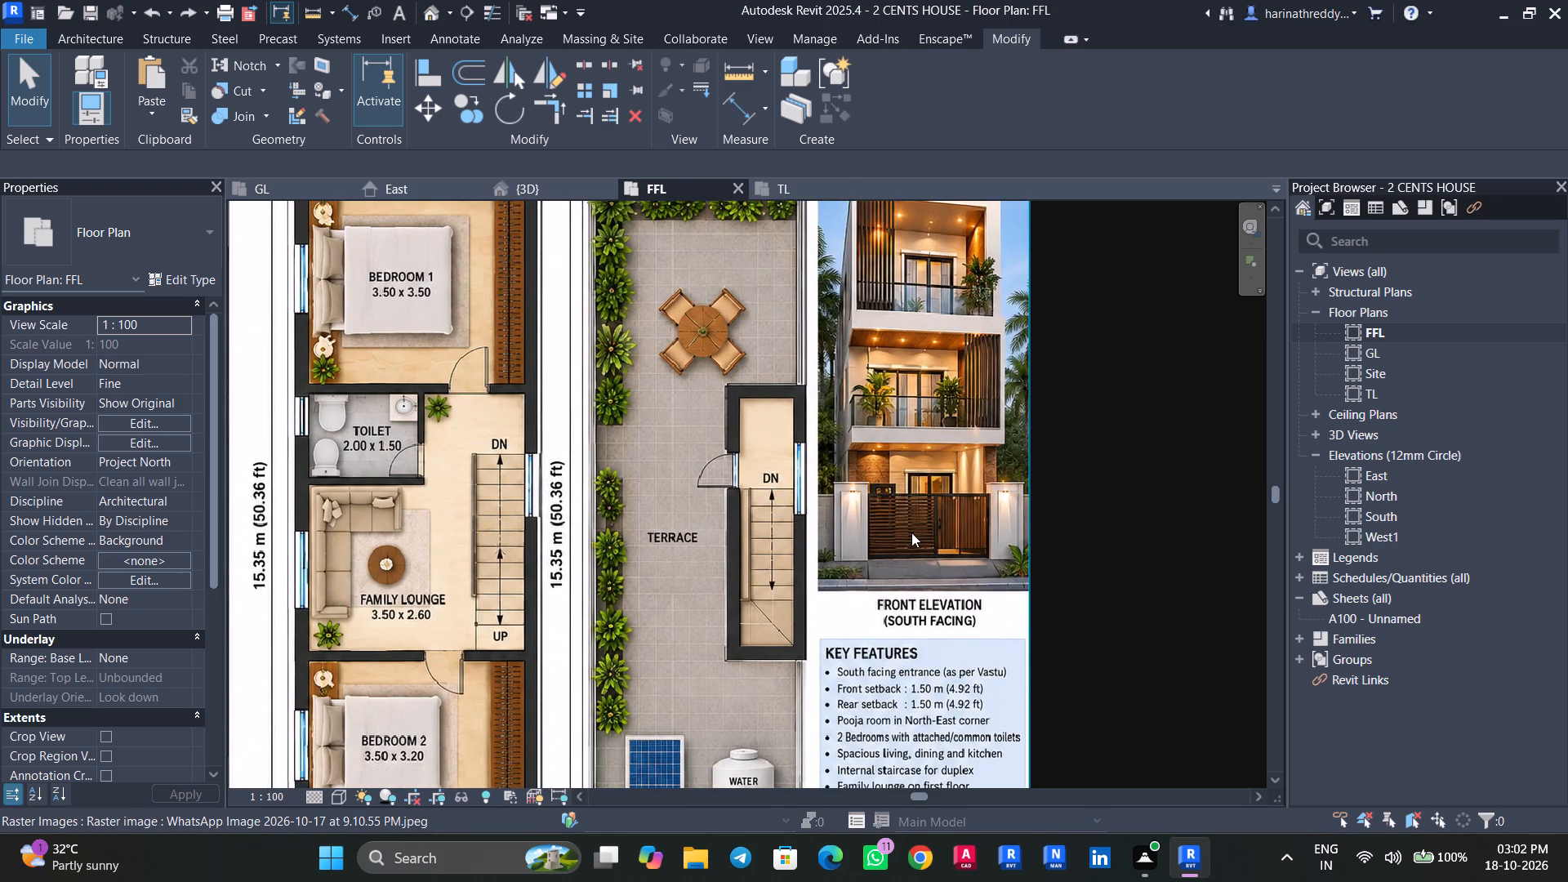
scroll(911, 532, down, 1)
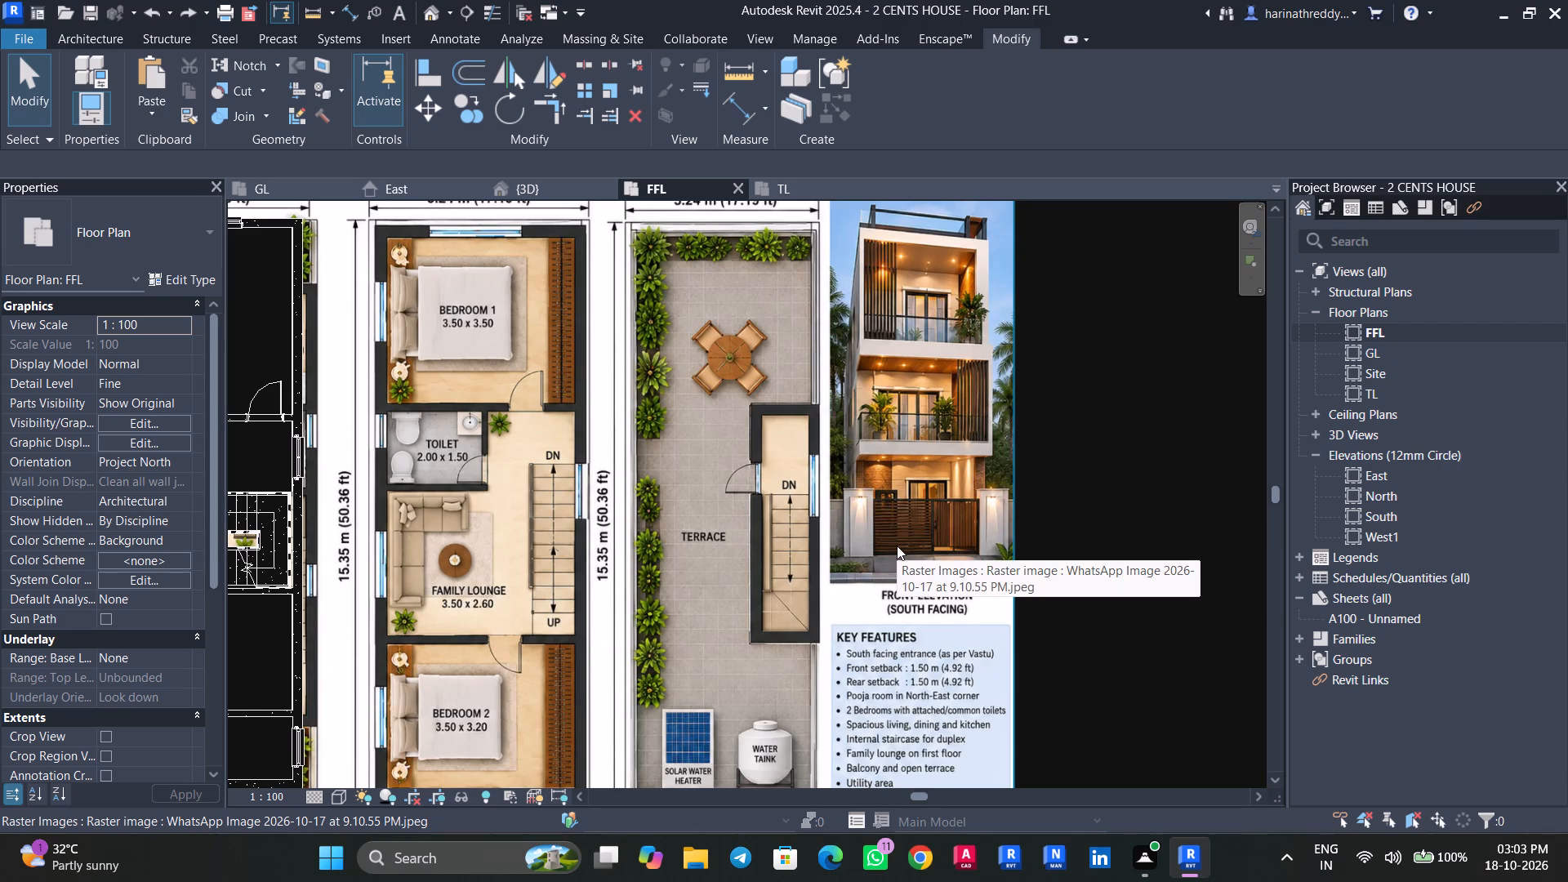
scroll(897, 546, up, 3)
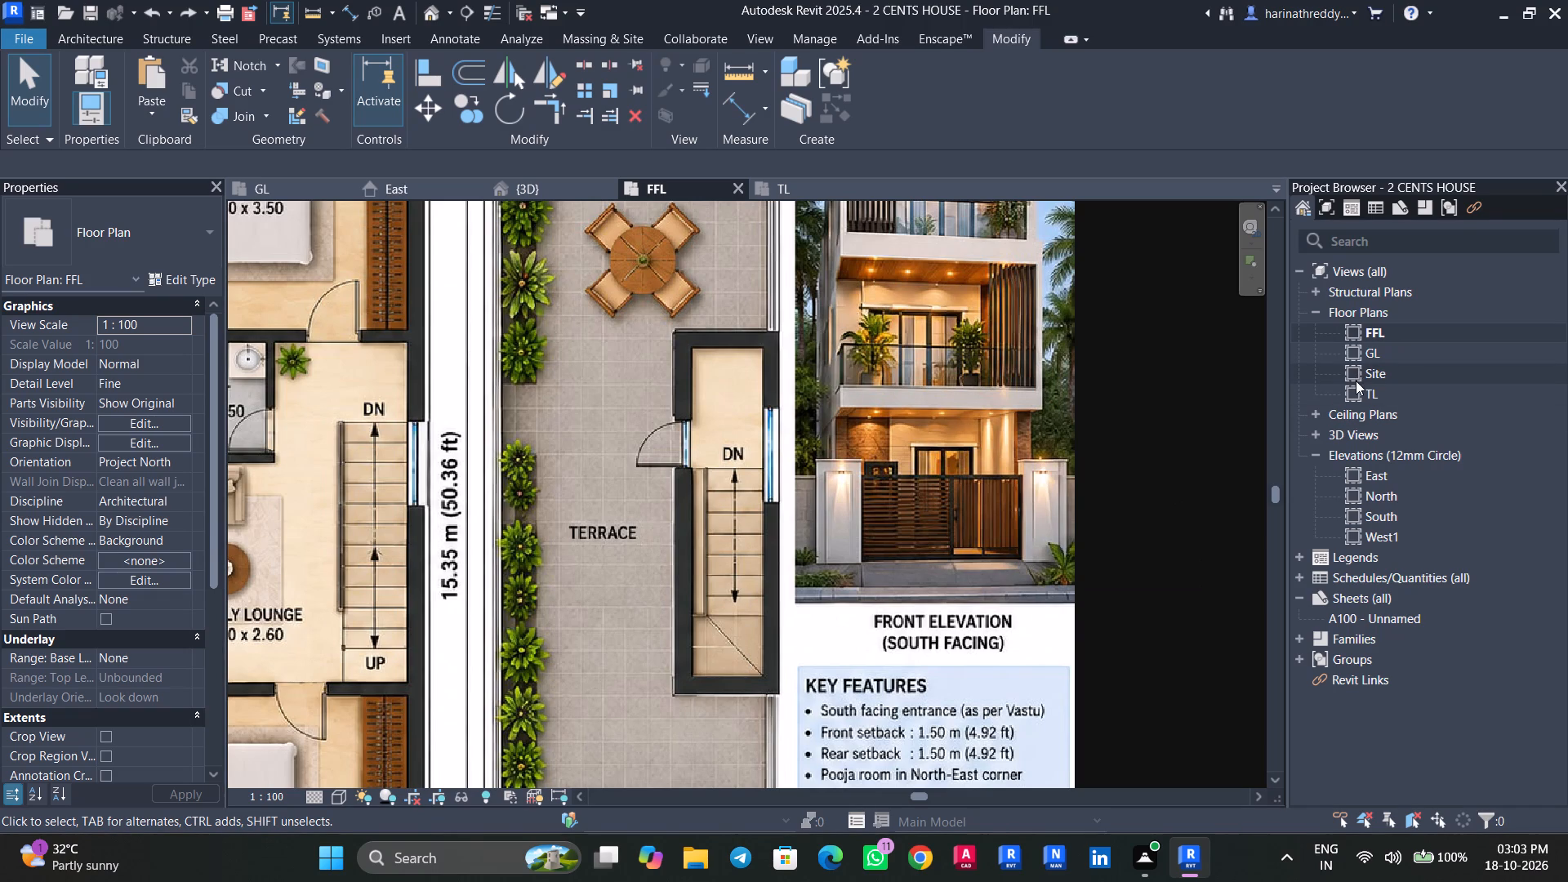
double_click(1370, 354)
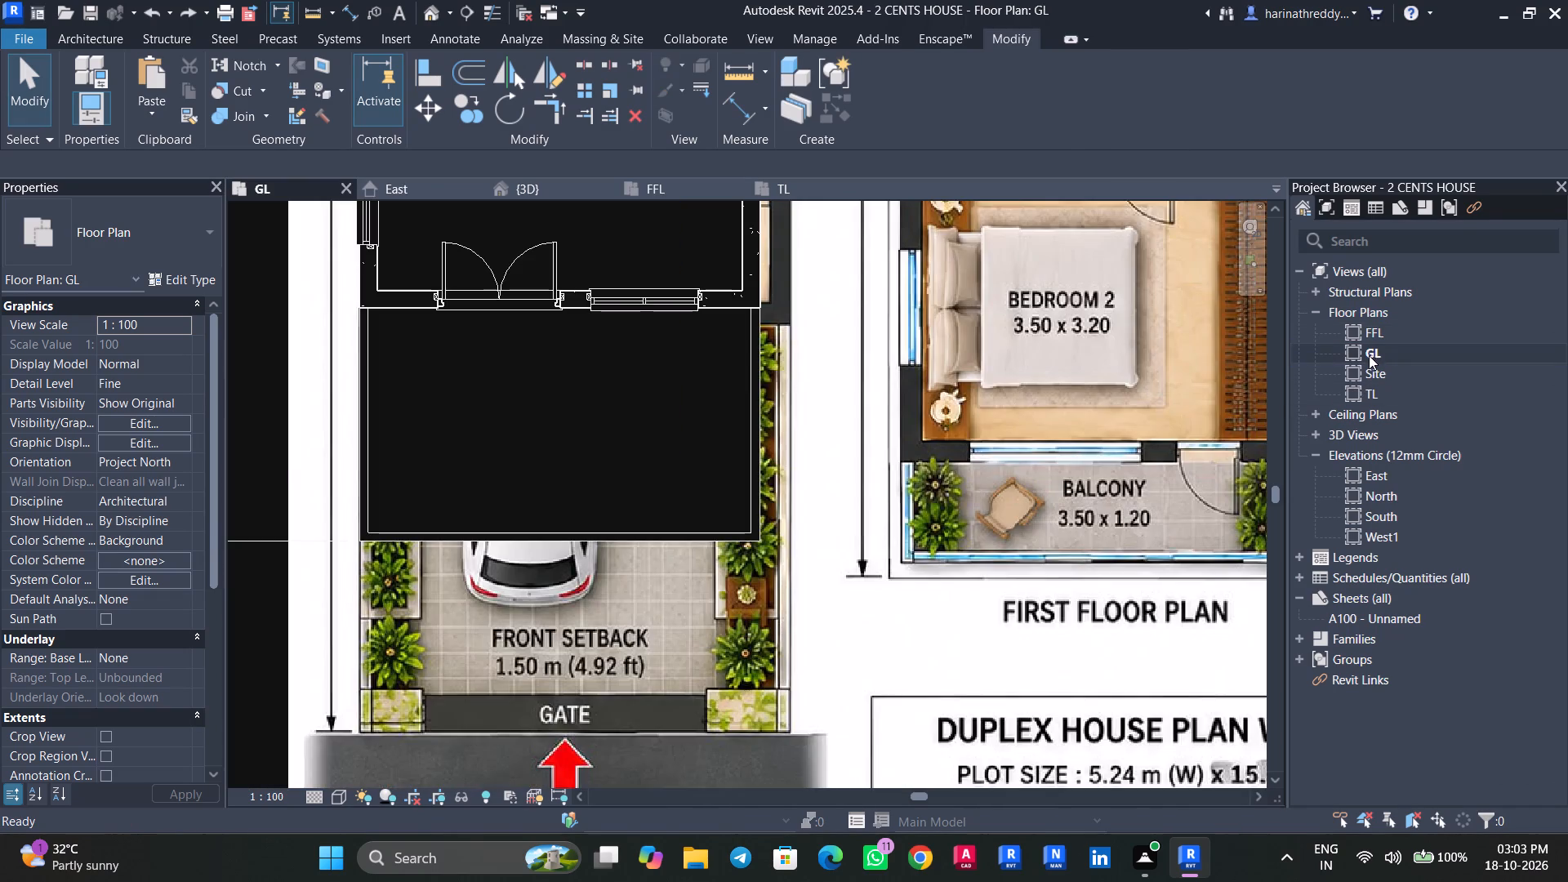
scroll(908, 577, down, 7)
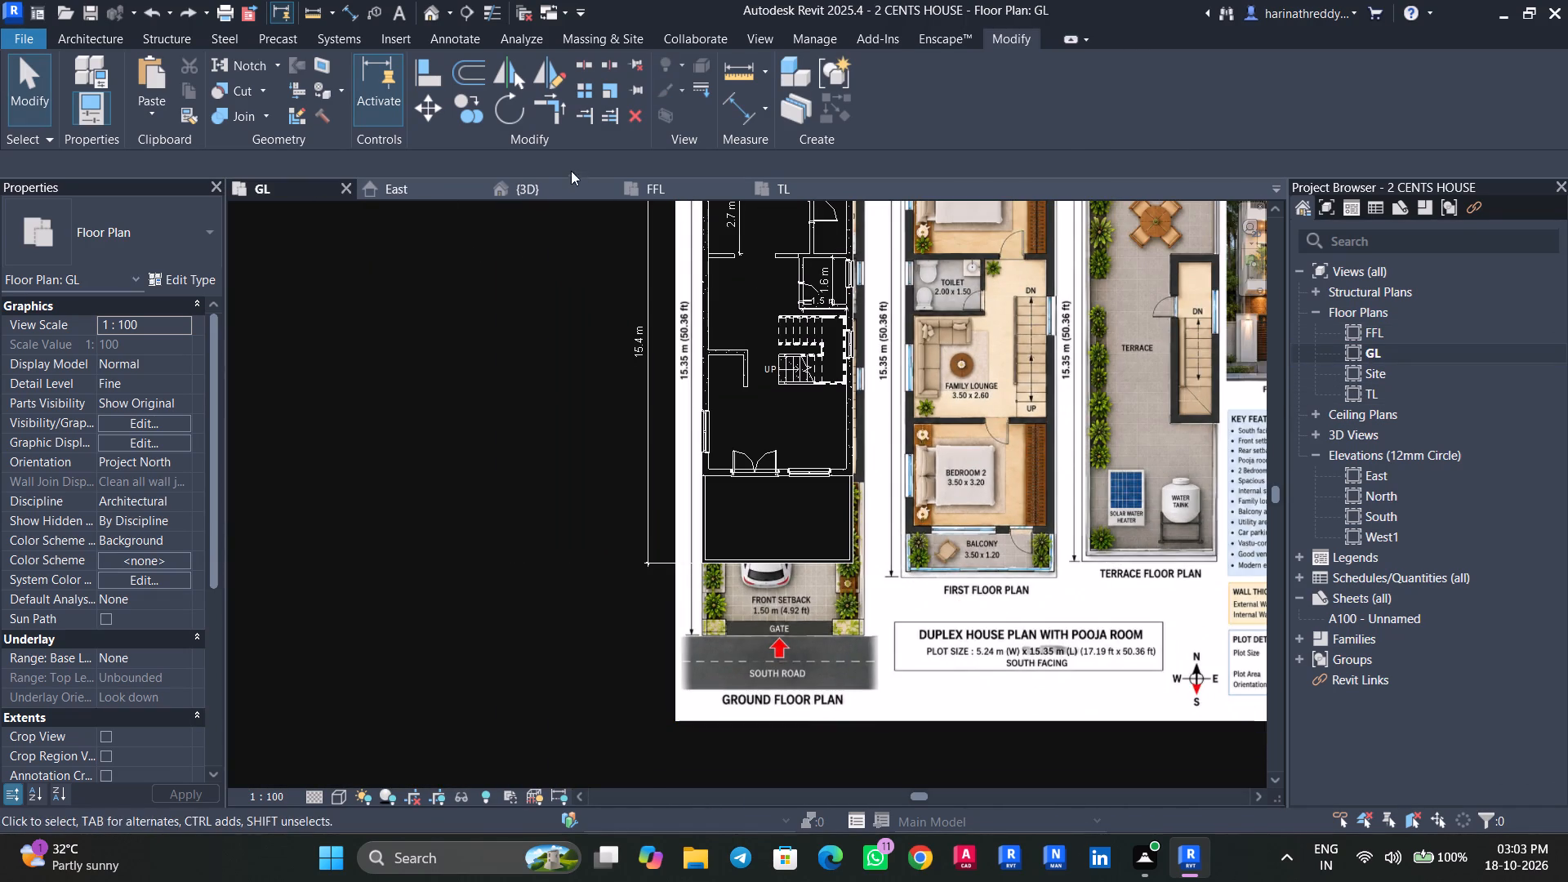
Inspect the house's front façade and balcony in 3D, from the front and at an angle.
click(543, 194)
click(1213, 280)
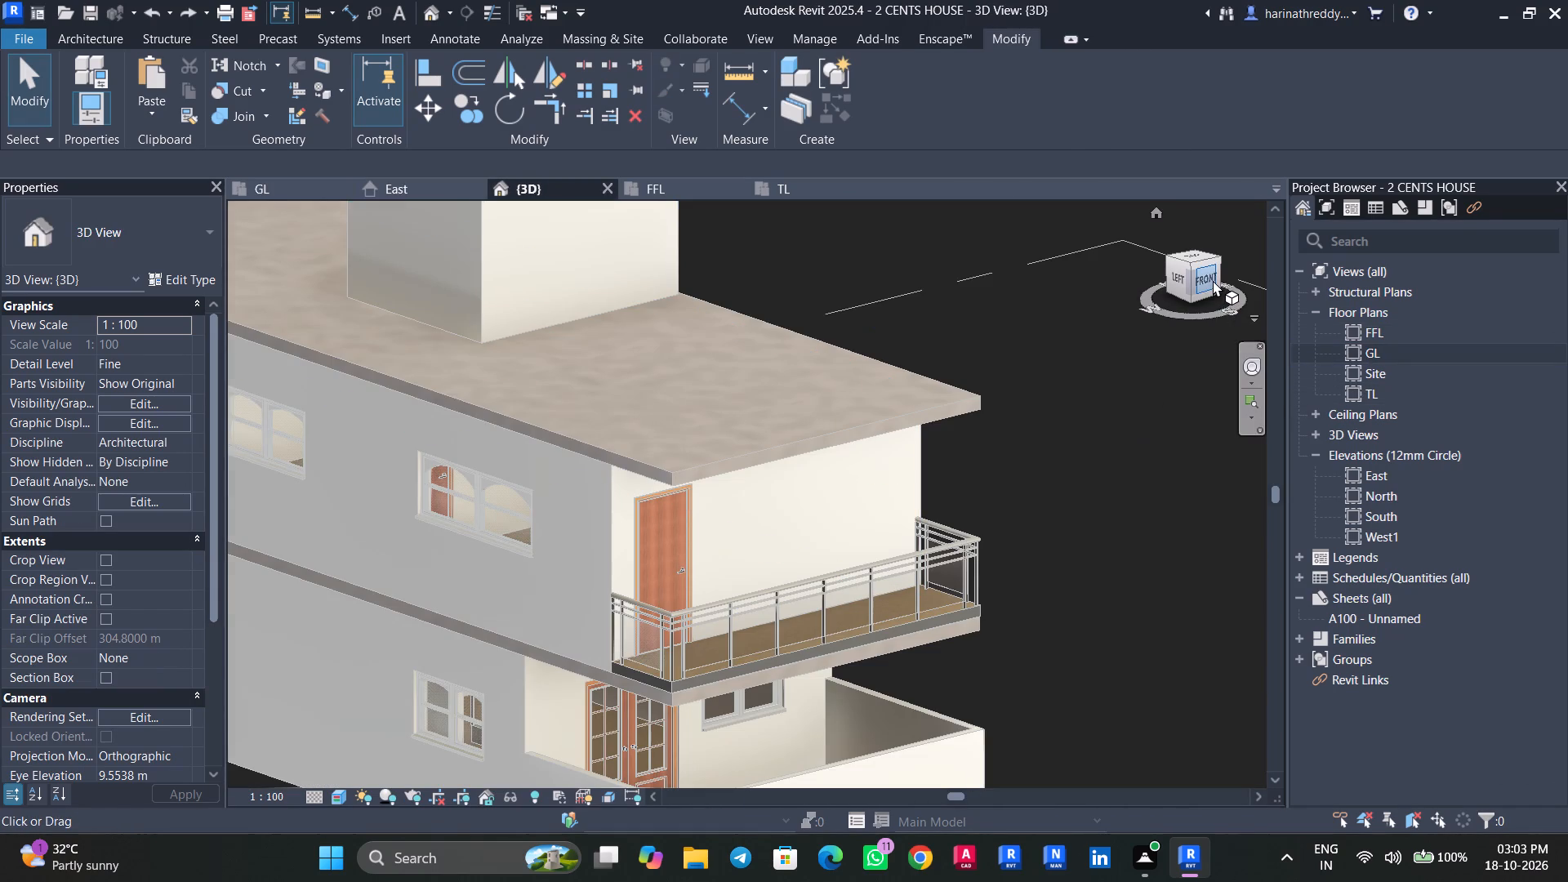
scroll(611, 559, up, 8)
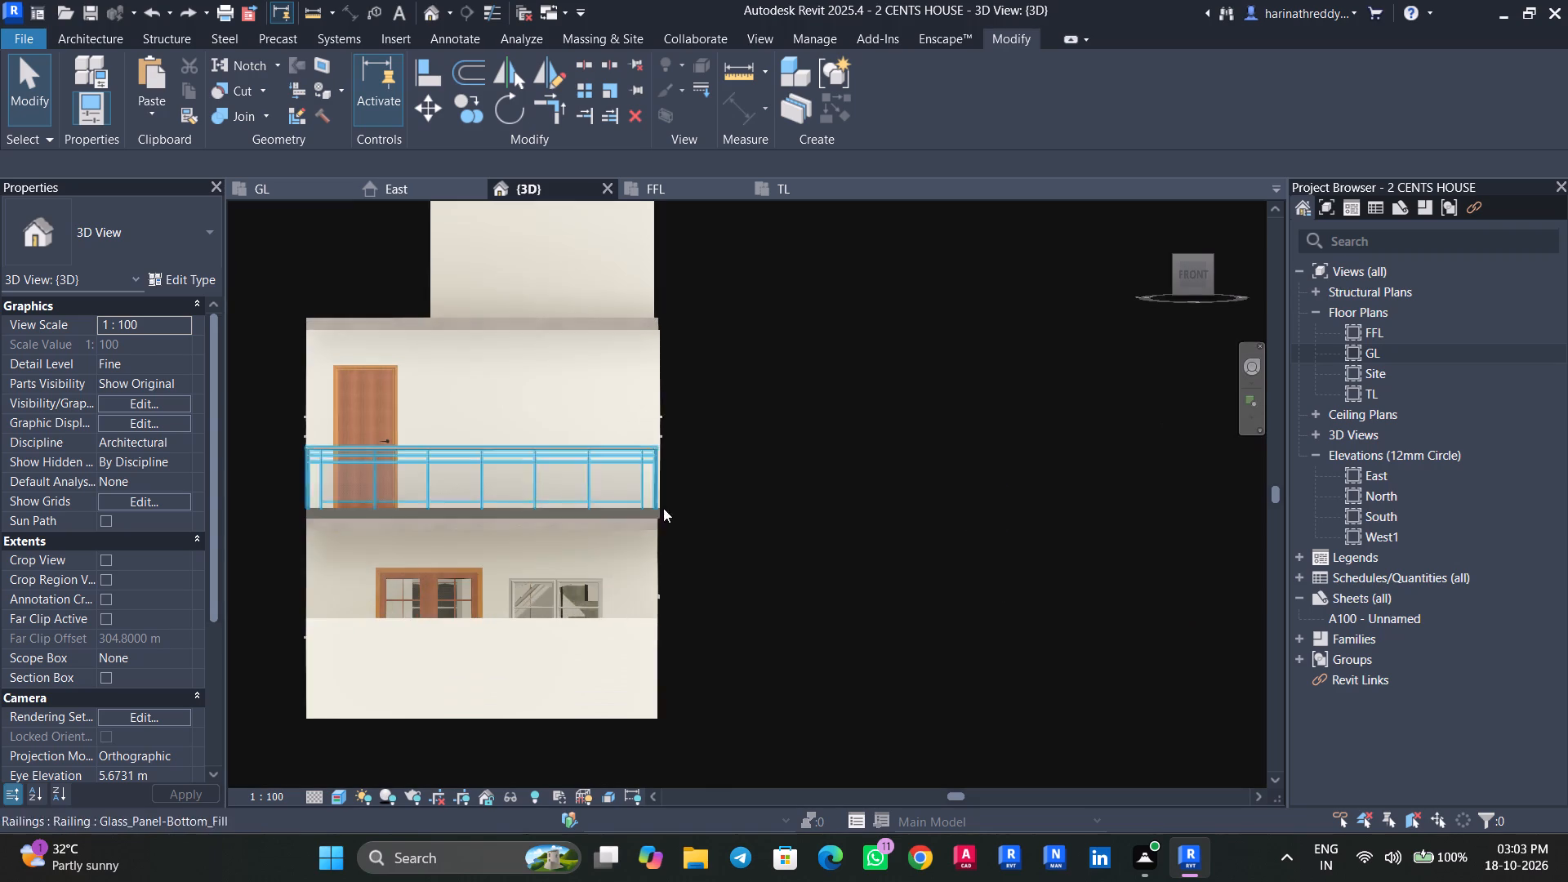
scroll(663, 508, up, 3)
middle_drag(710, 507, 791, 534)
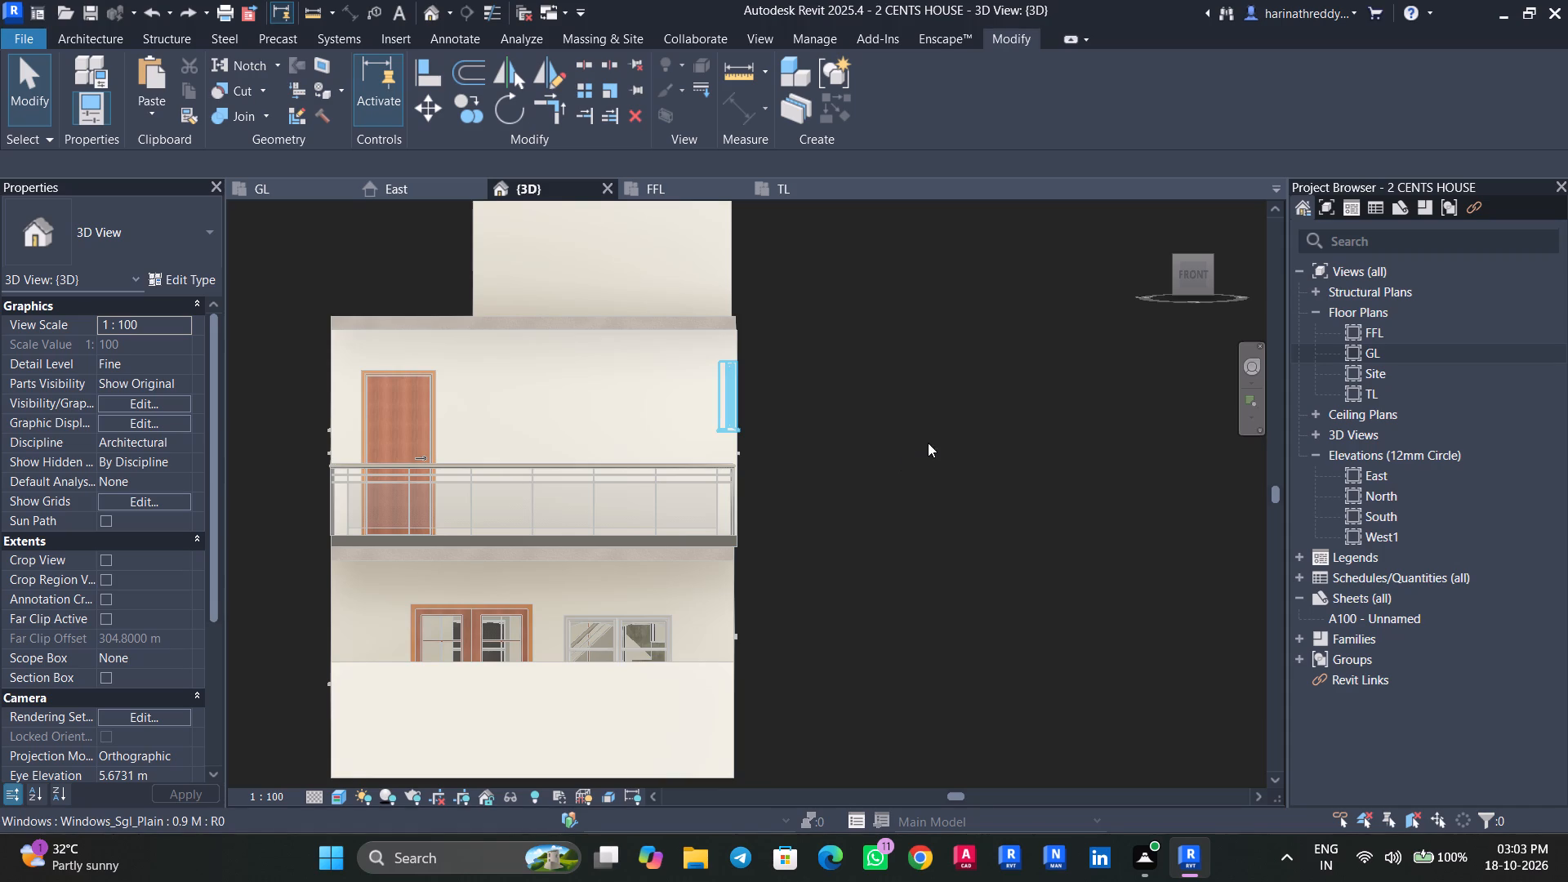
shift+middle_drag(926, 442, 873, 572)
middle_drag(875, 572, 1053, 481)
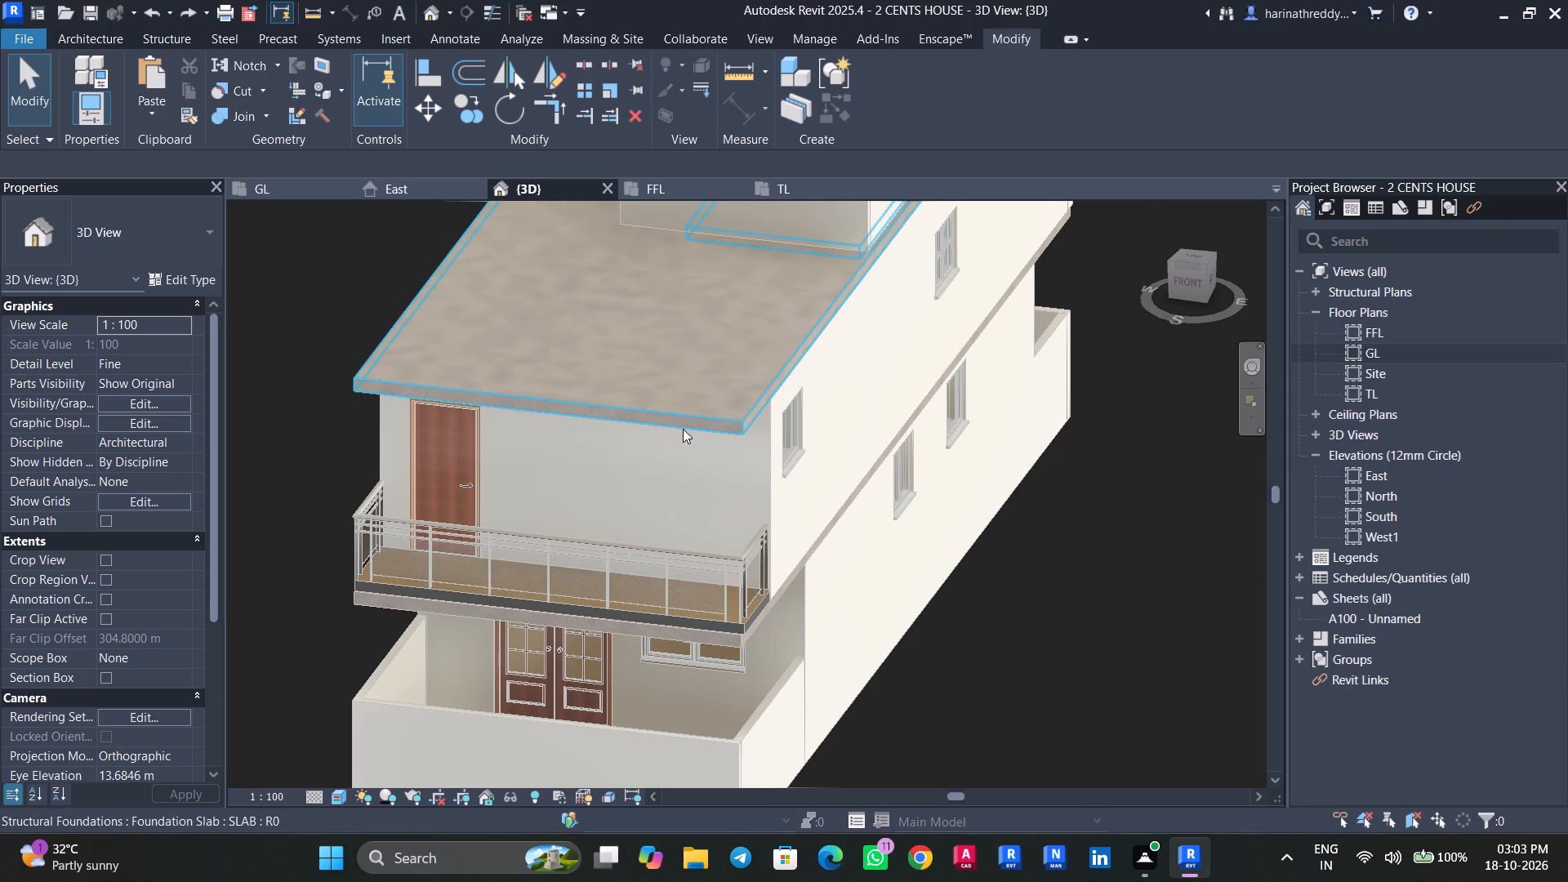
click(1192, 286)
Study the reference front elevation image in the GL plan, checking the façade framing around the balconies, roof and gate.
double_click(1374, 355)
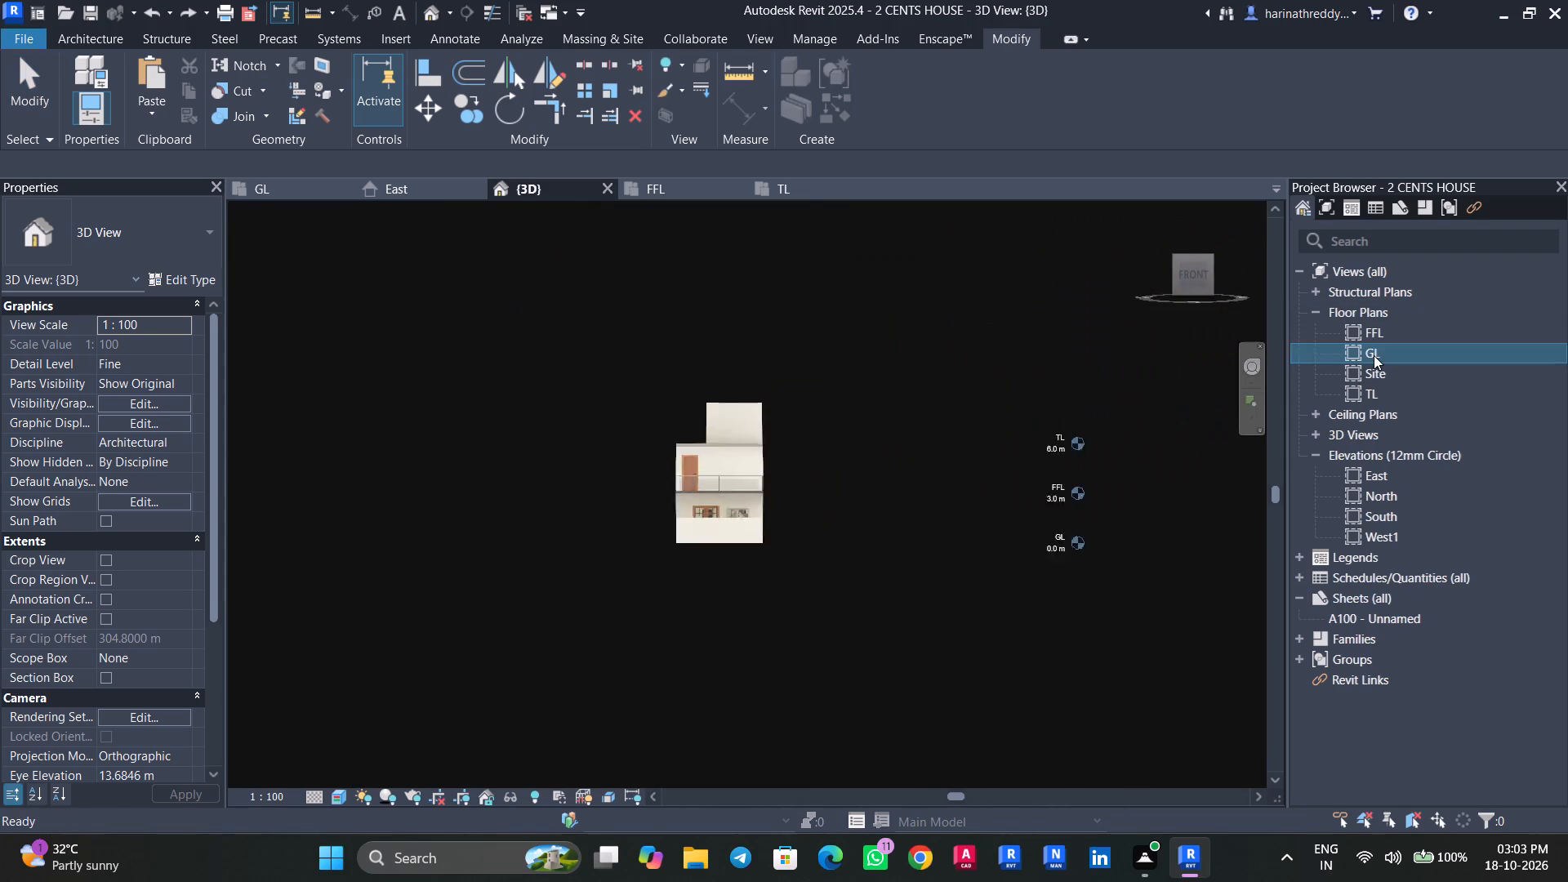
middle_drag(893, 645, 733, 759)
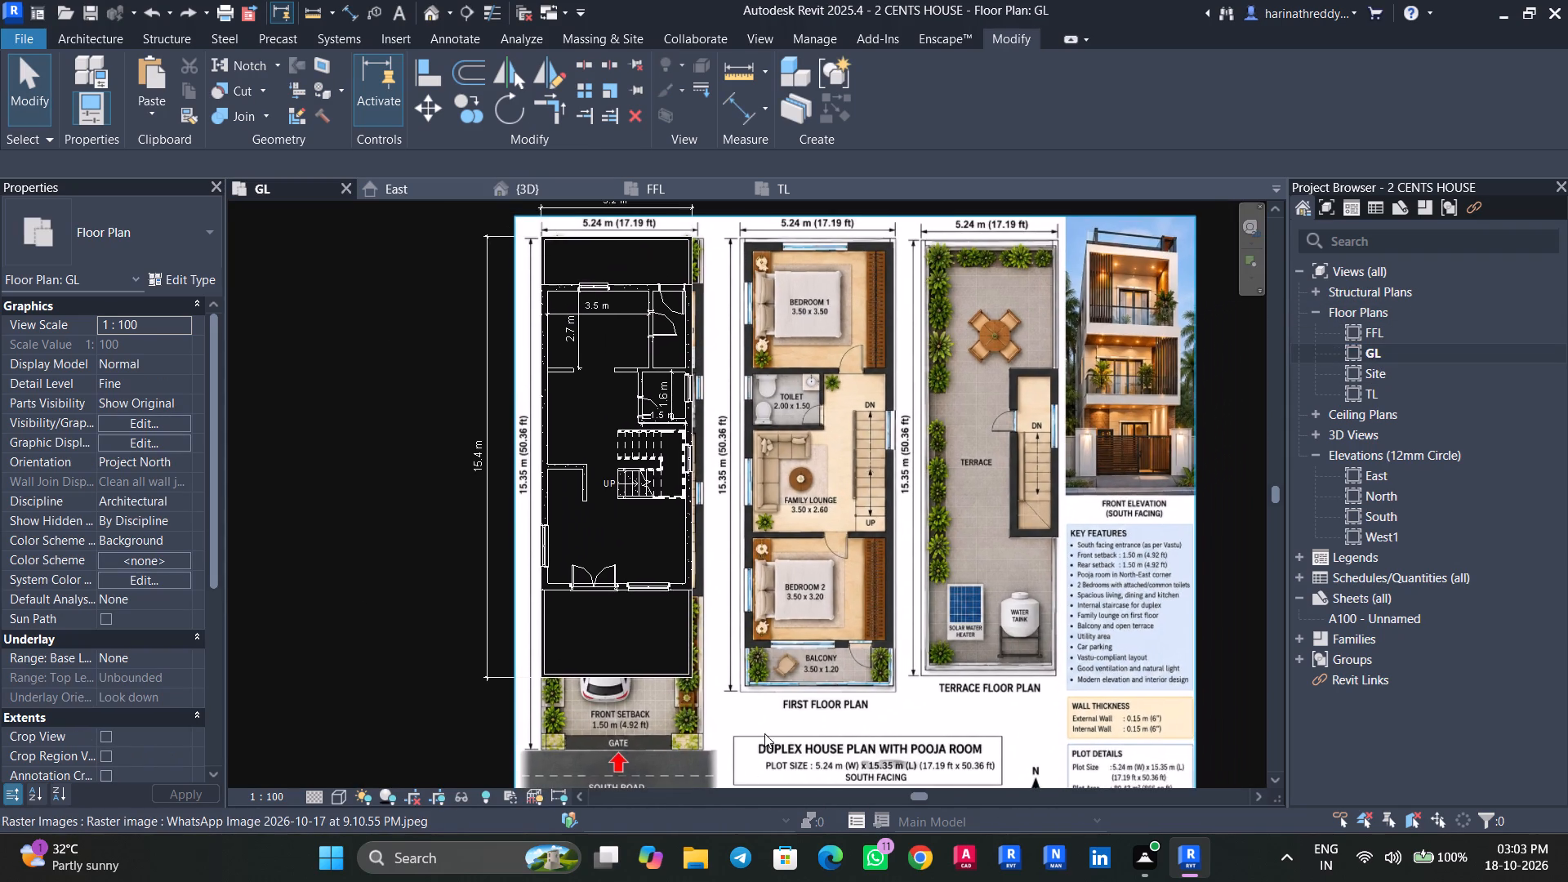
scroll(1162, 456, up, 2)
middle_drag(1150, 470, 965, 619)
scroll(941, 594, up, 2)
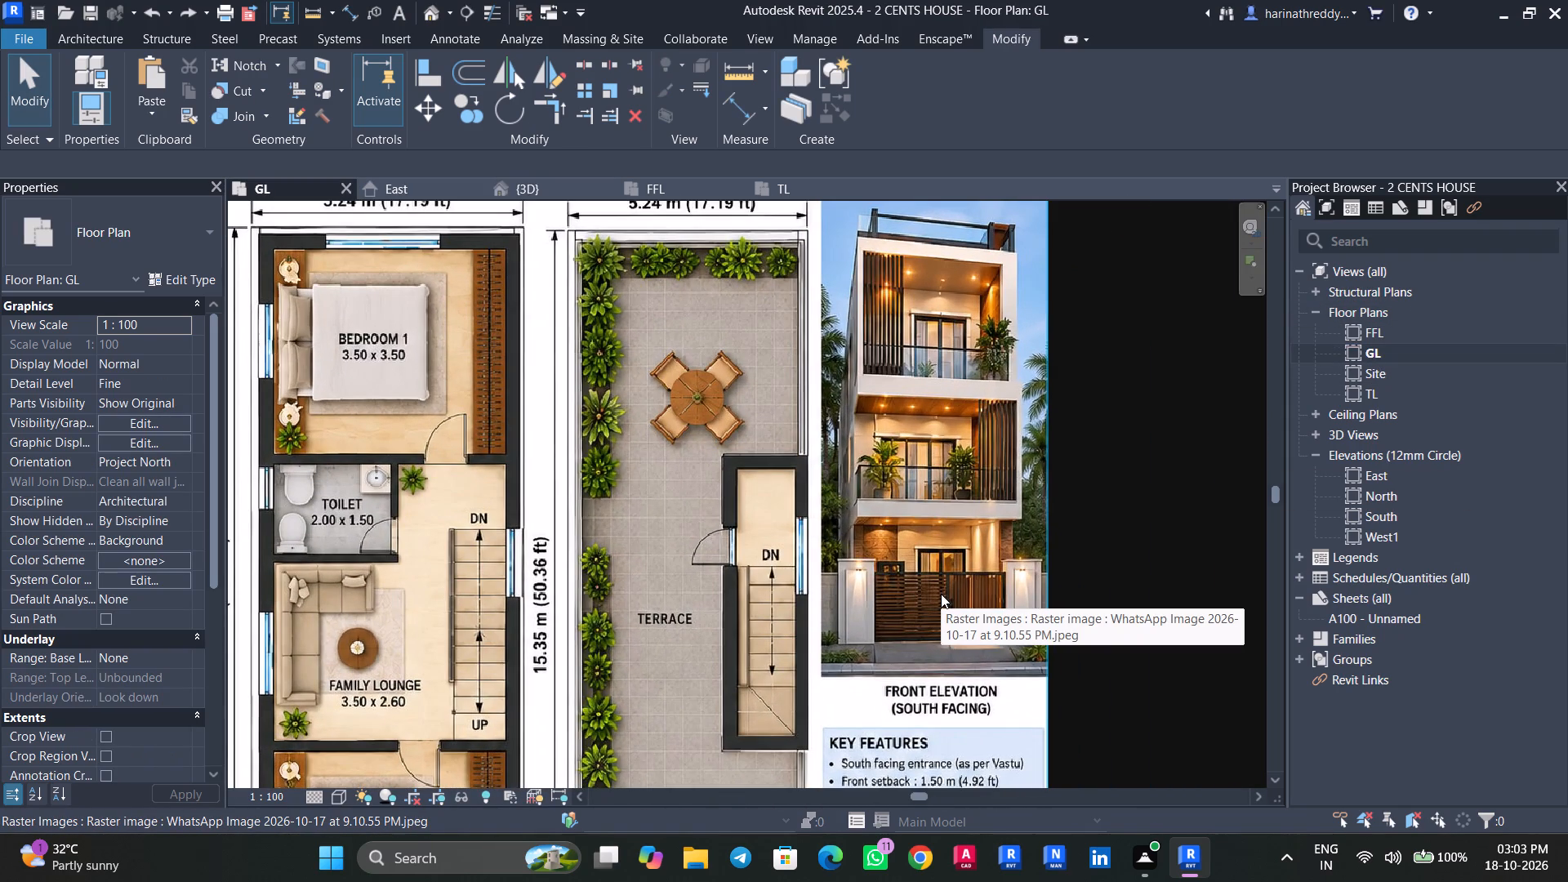
scroll(941, 594, down, 3)
middle_drag(941, 594, 941, 562)
scroll(991, 452, up, 4)
scroll(991, 452, down, 1)
scroll(991, 452, up, 11)
middle_drag(978, 496, 954, 559)
scroll(953, 559, down, 7)
middle_drag(934, 672, 902, 569)
scroll(902, 569, down, 2)
middle_drag(901, 569, 898, 515)
scroll(898, 514, down, 3)
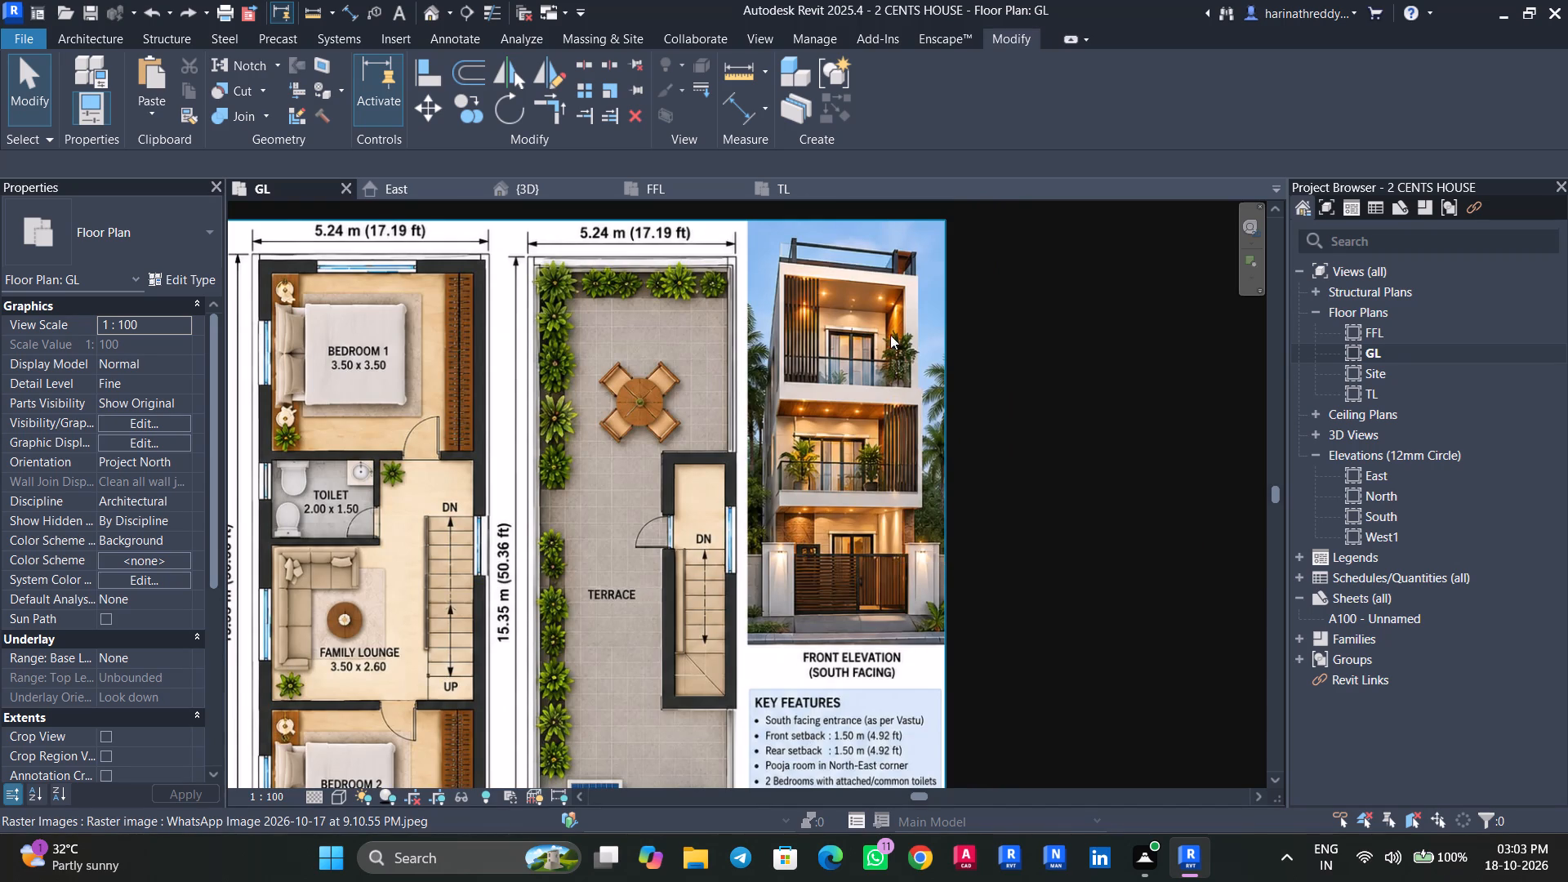
scroll(901, 248, up, 7)
middle_drag(893, 283, 892, 371)
scroll(892, 371, down, 6)
scroll(892, 371, up, 1)
scroll(892, 371, down, 2)
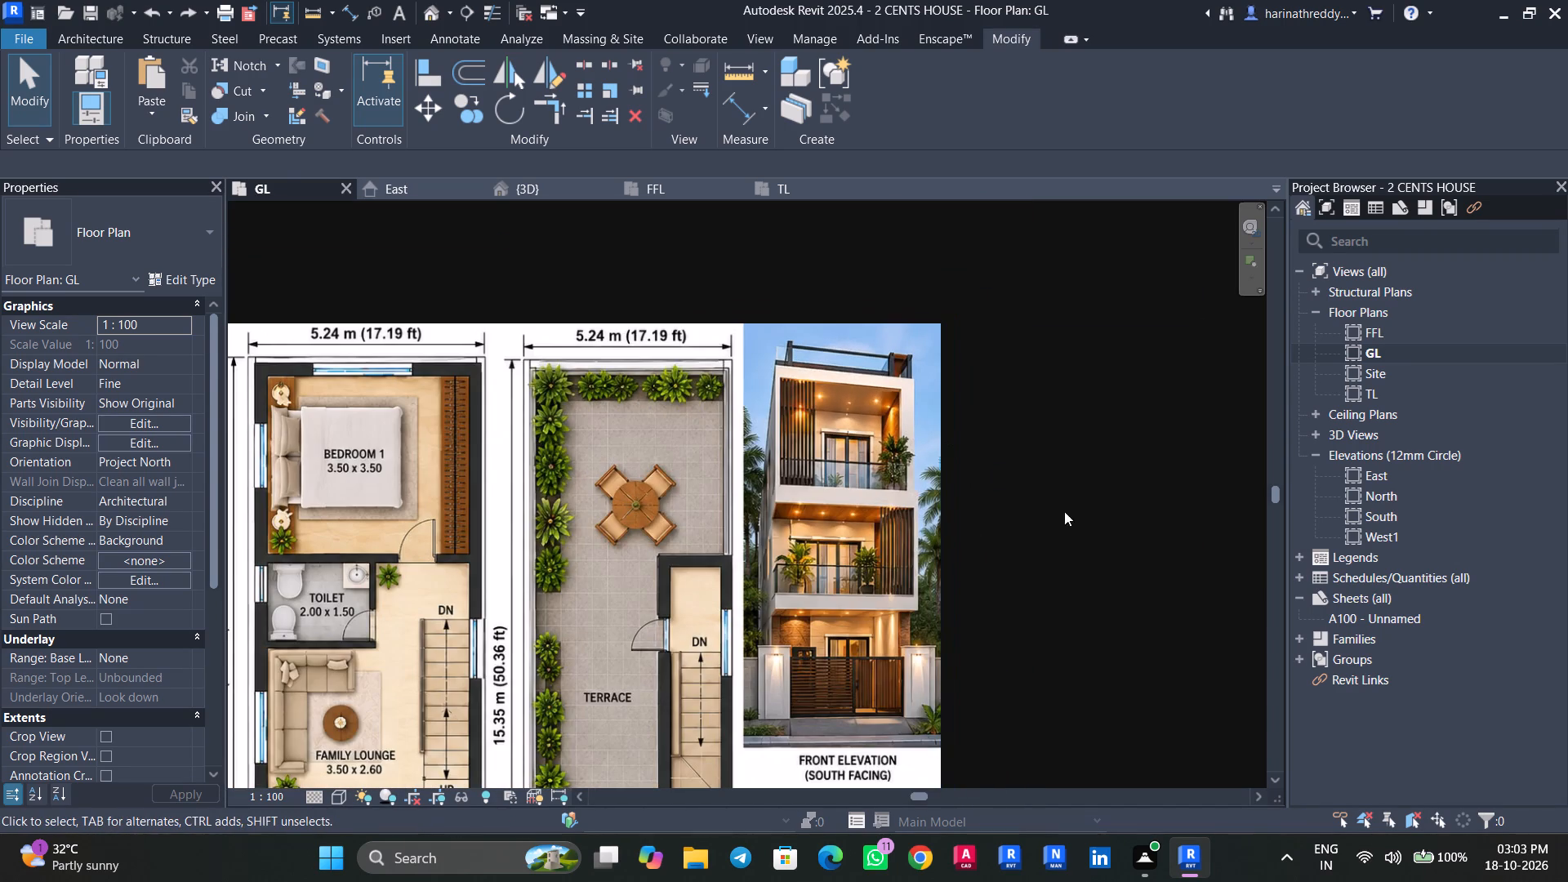
Start an in-place model component in the Casework category, with the 3D front view of the house shown.
double_click(1382, 350)
click(430, 16)
scroll(623, 539, up, 1)
scroll(623, 539, down, 1)
scroll(623, 539, up, 7)
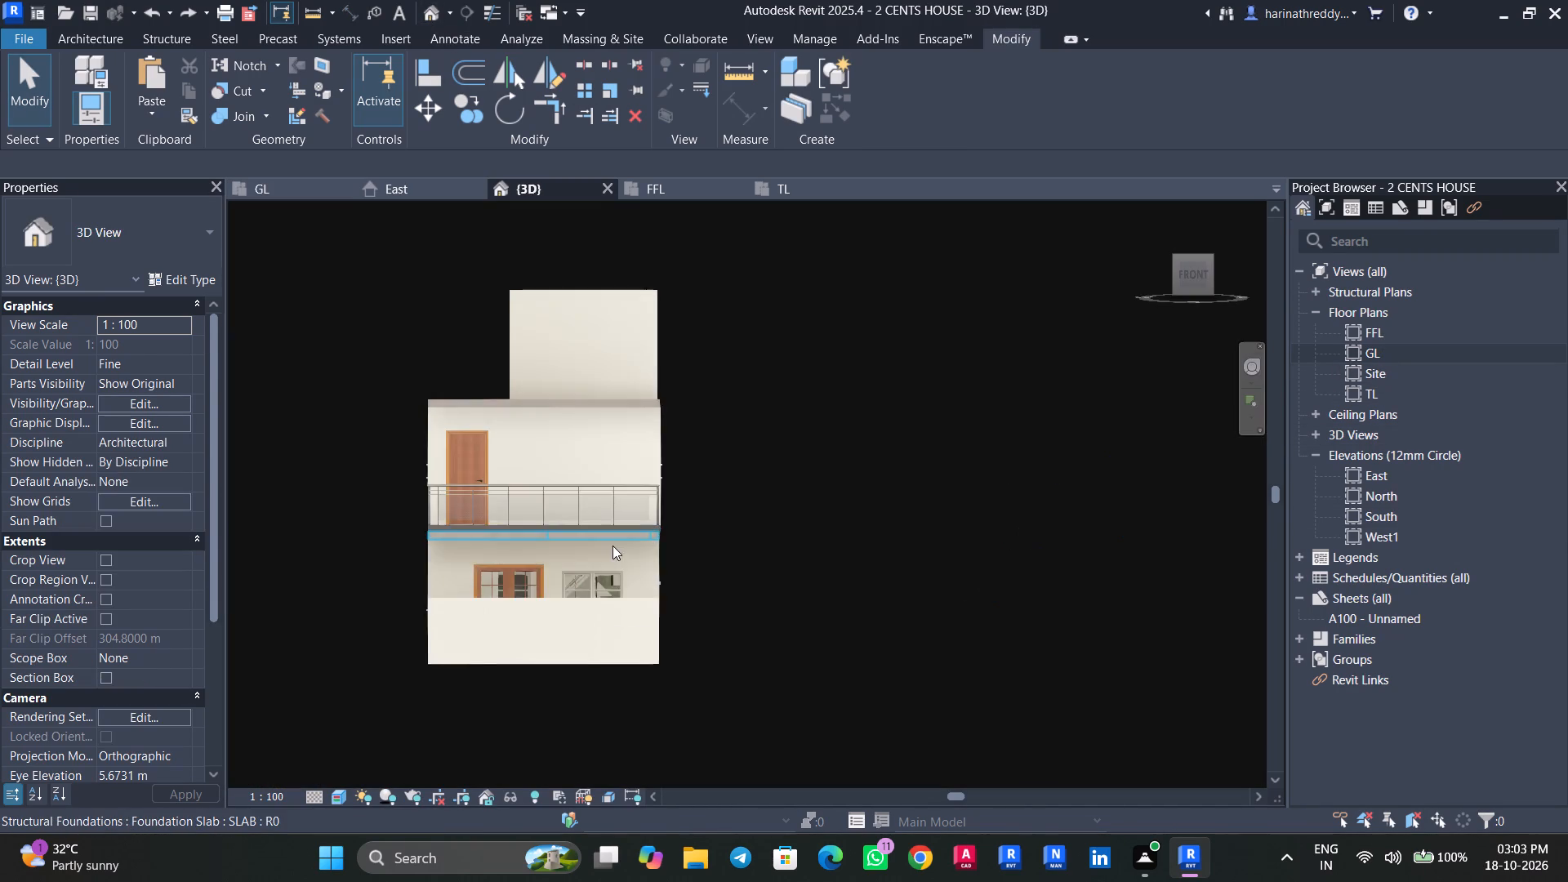
scroll(612, 546, up, 4)
middle_drag(615, 551, 803, 677)
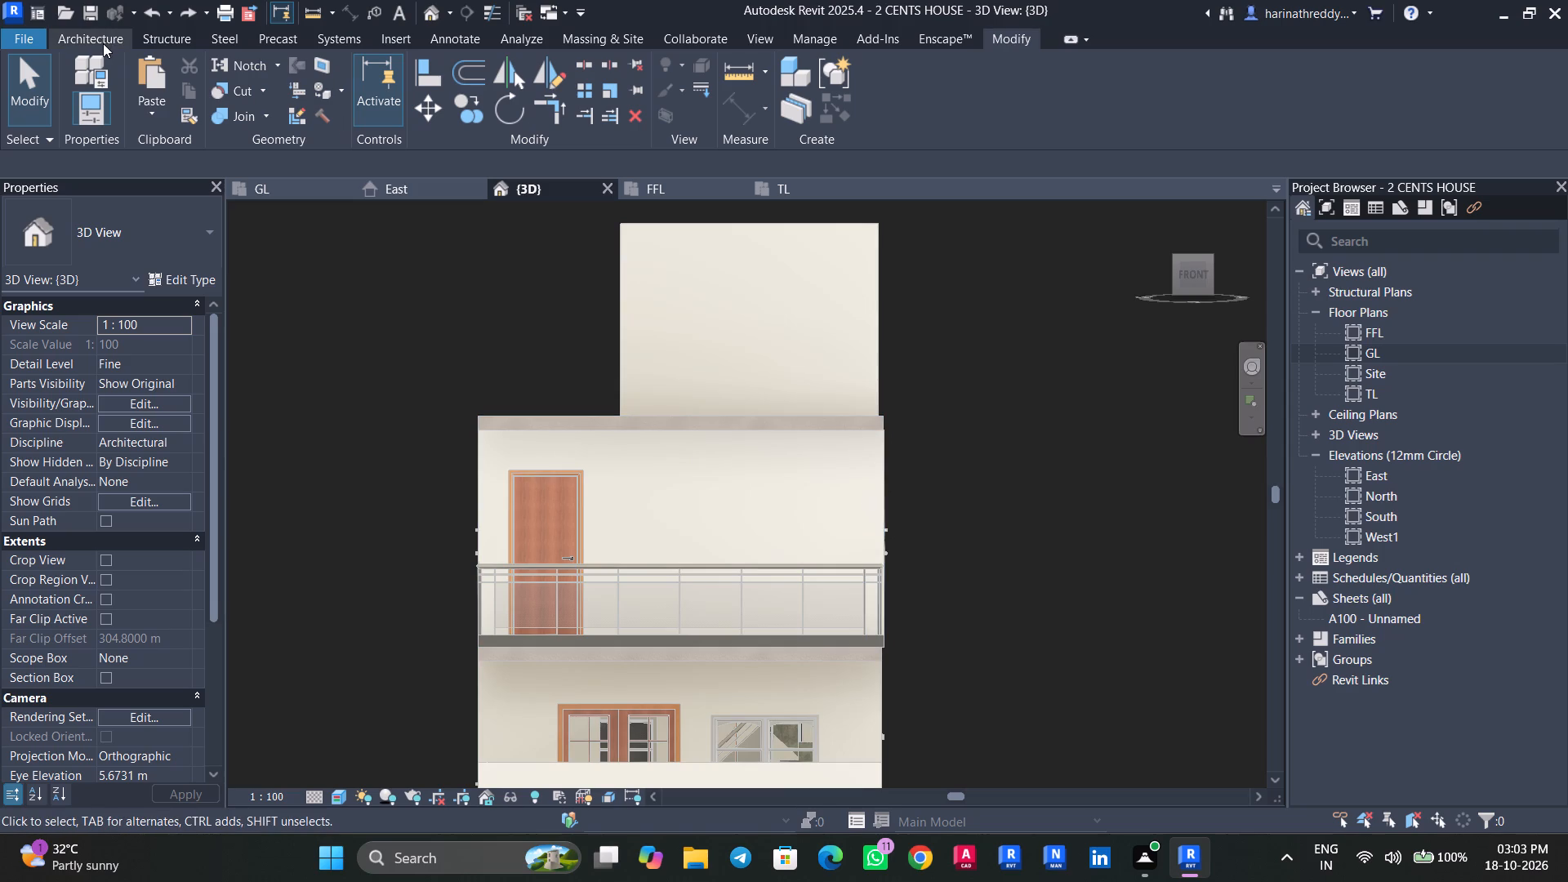
click(103, 43)
click(234, 108)
click(291, 196)
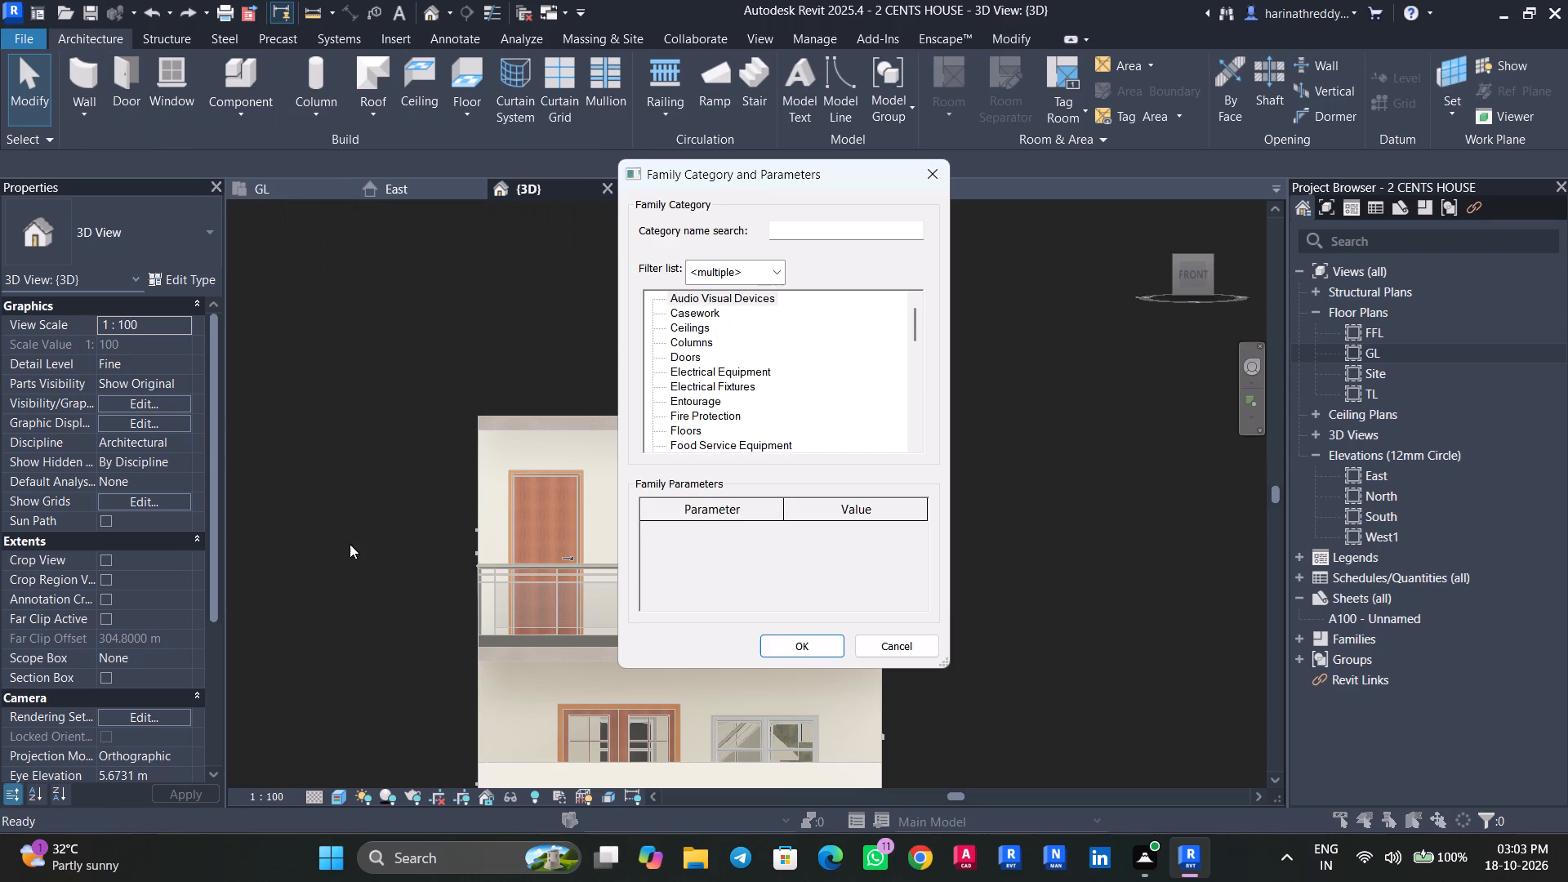
click(340, 800)
click(336, 787)
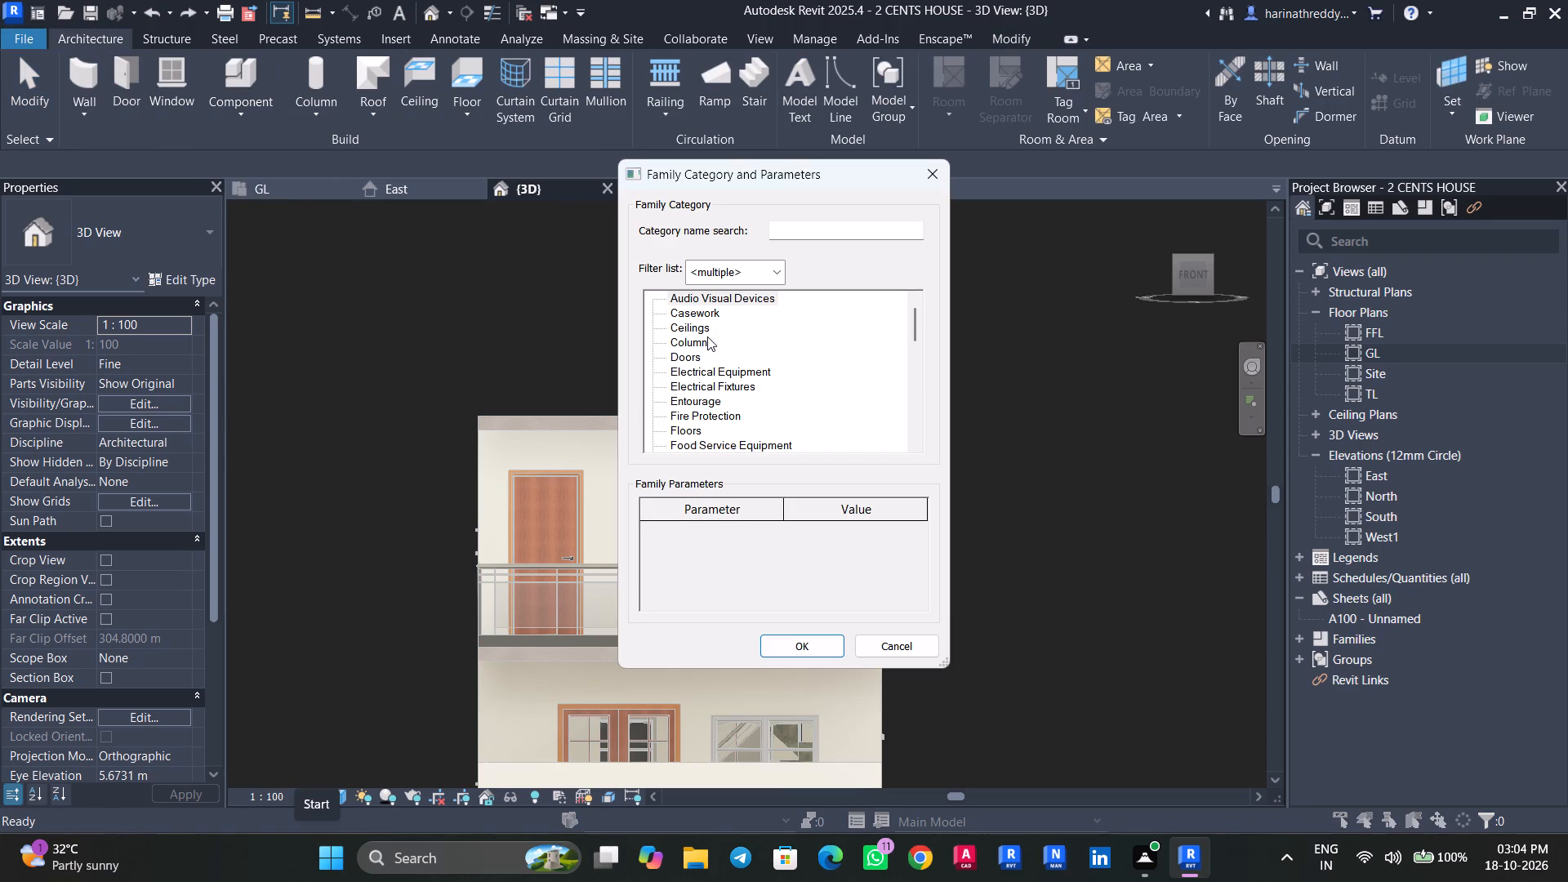
click(696, 318)
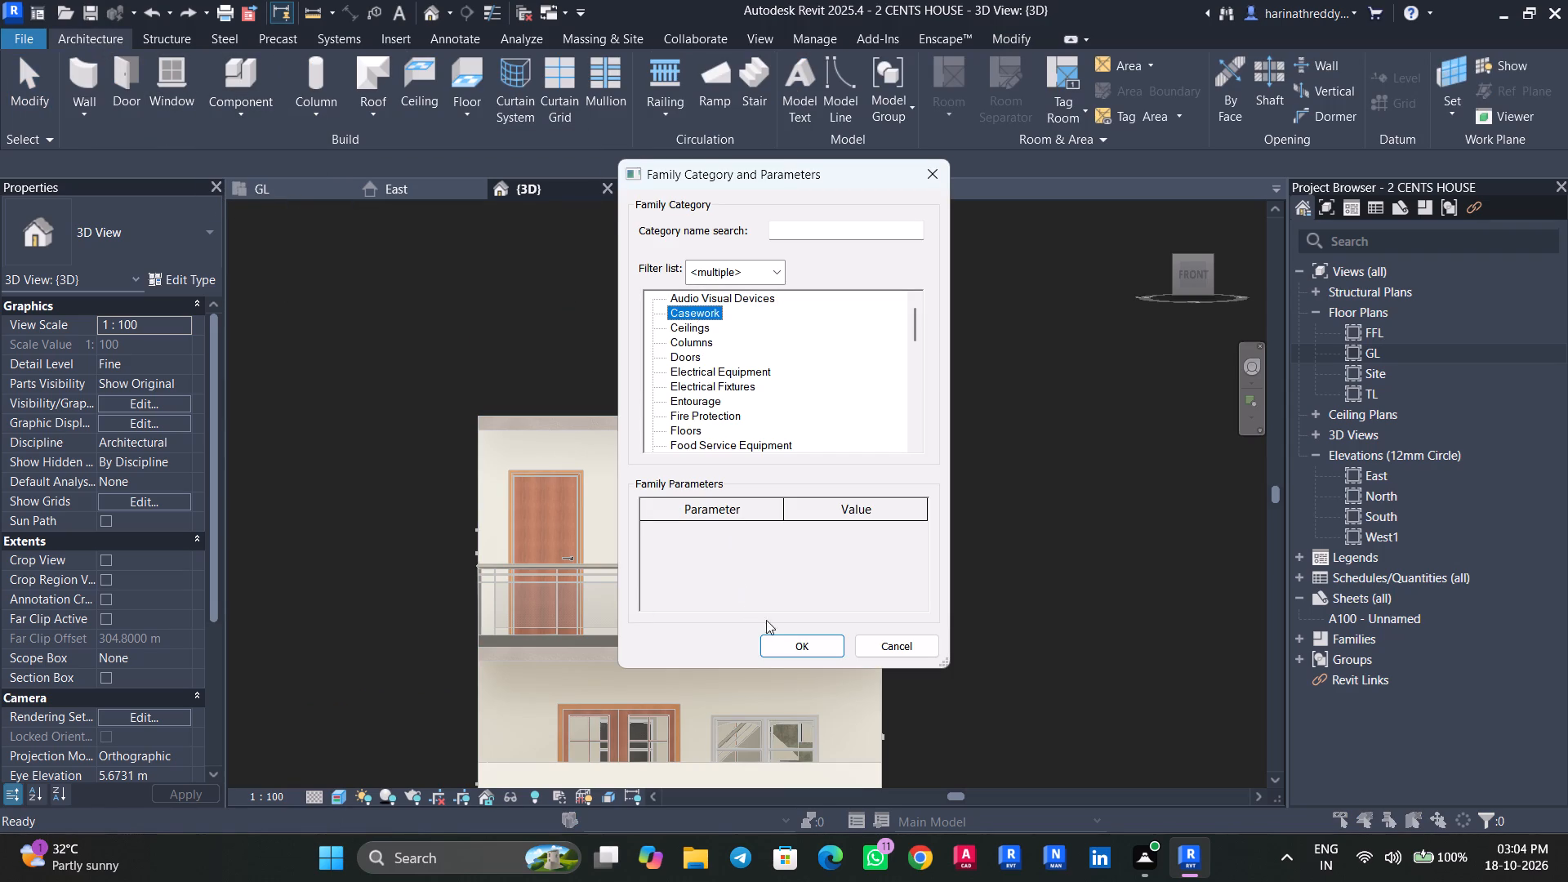
click(791, 635)
click(1140, 403)
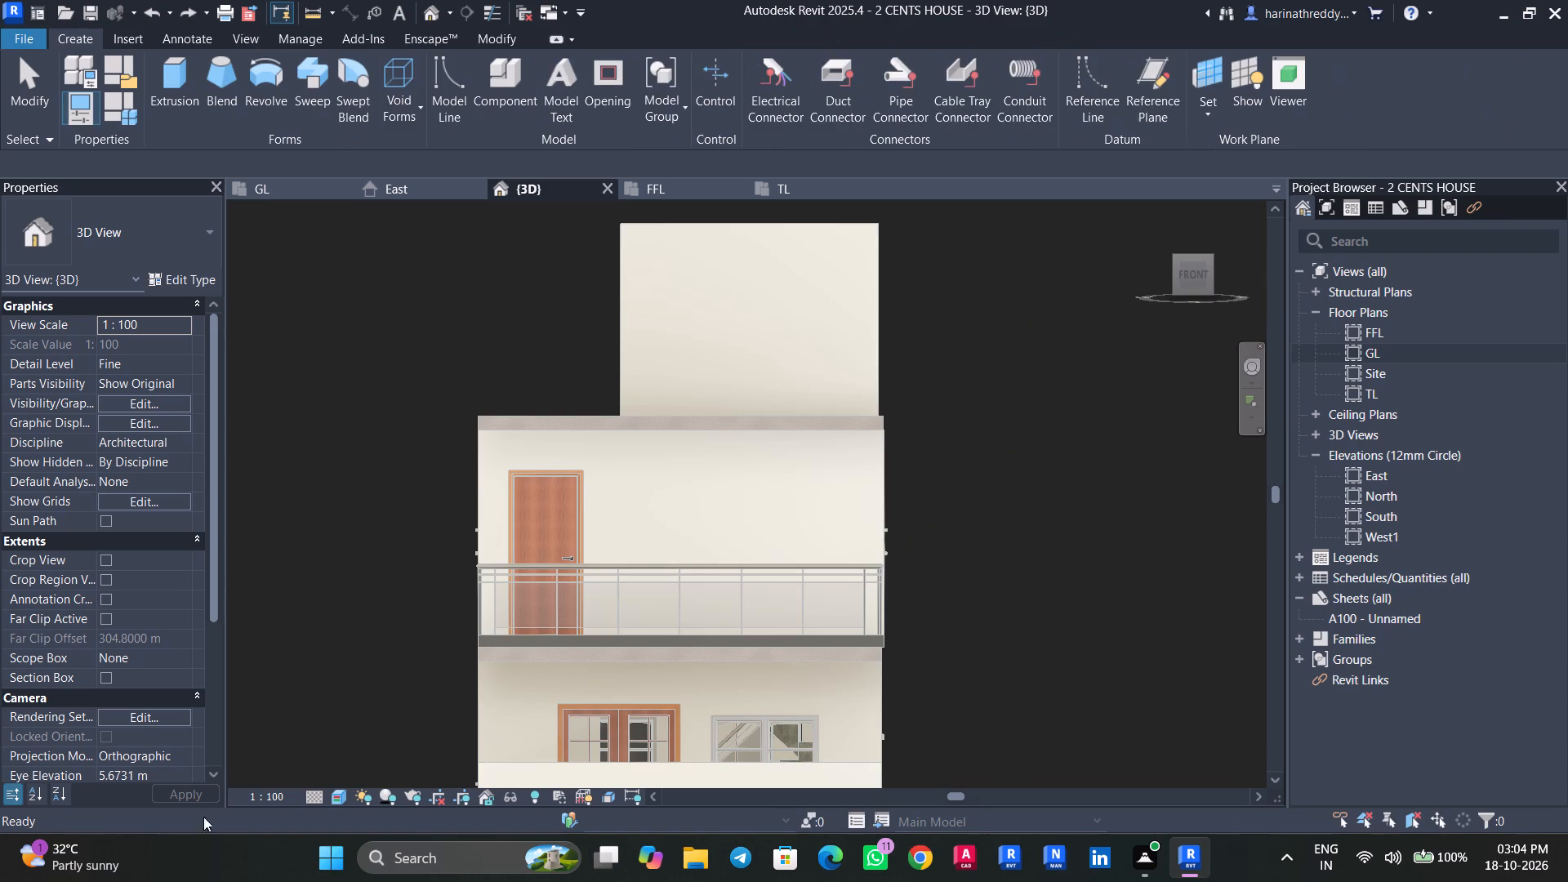
Switch the 3D view's visual style to plain line display without shading or materials.
click(305, 798)
click(324, 768)
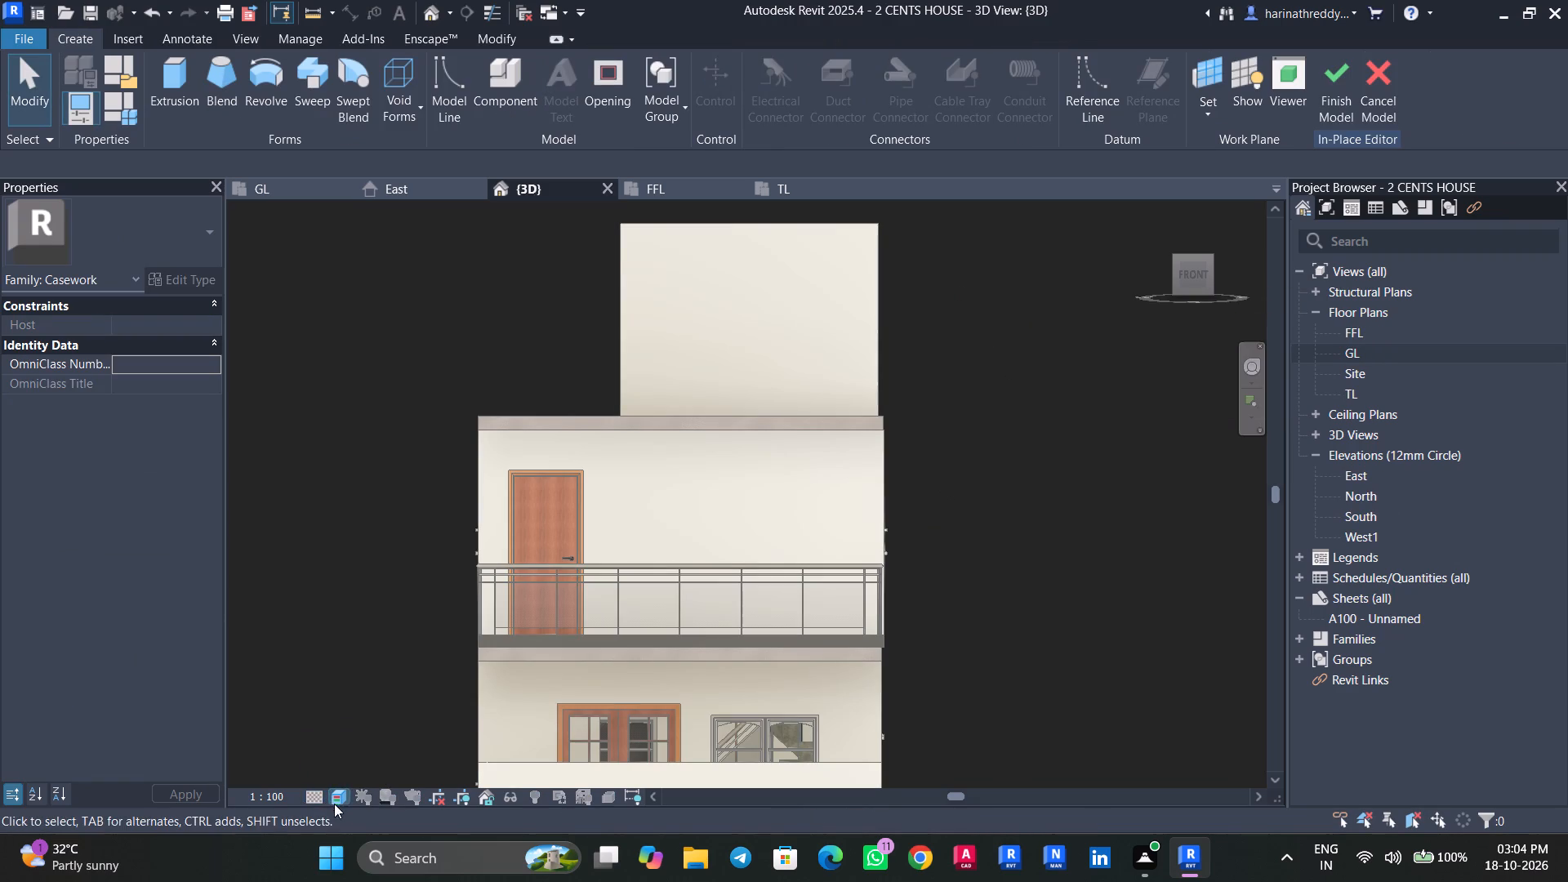
click(335, 800)
click(367, 695)
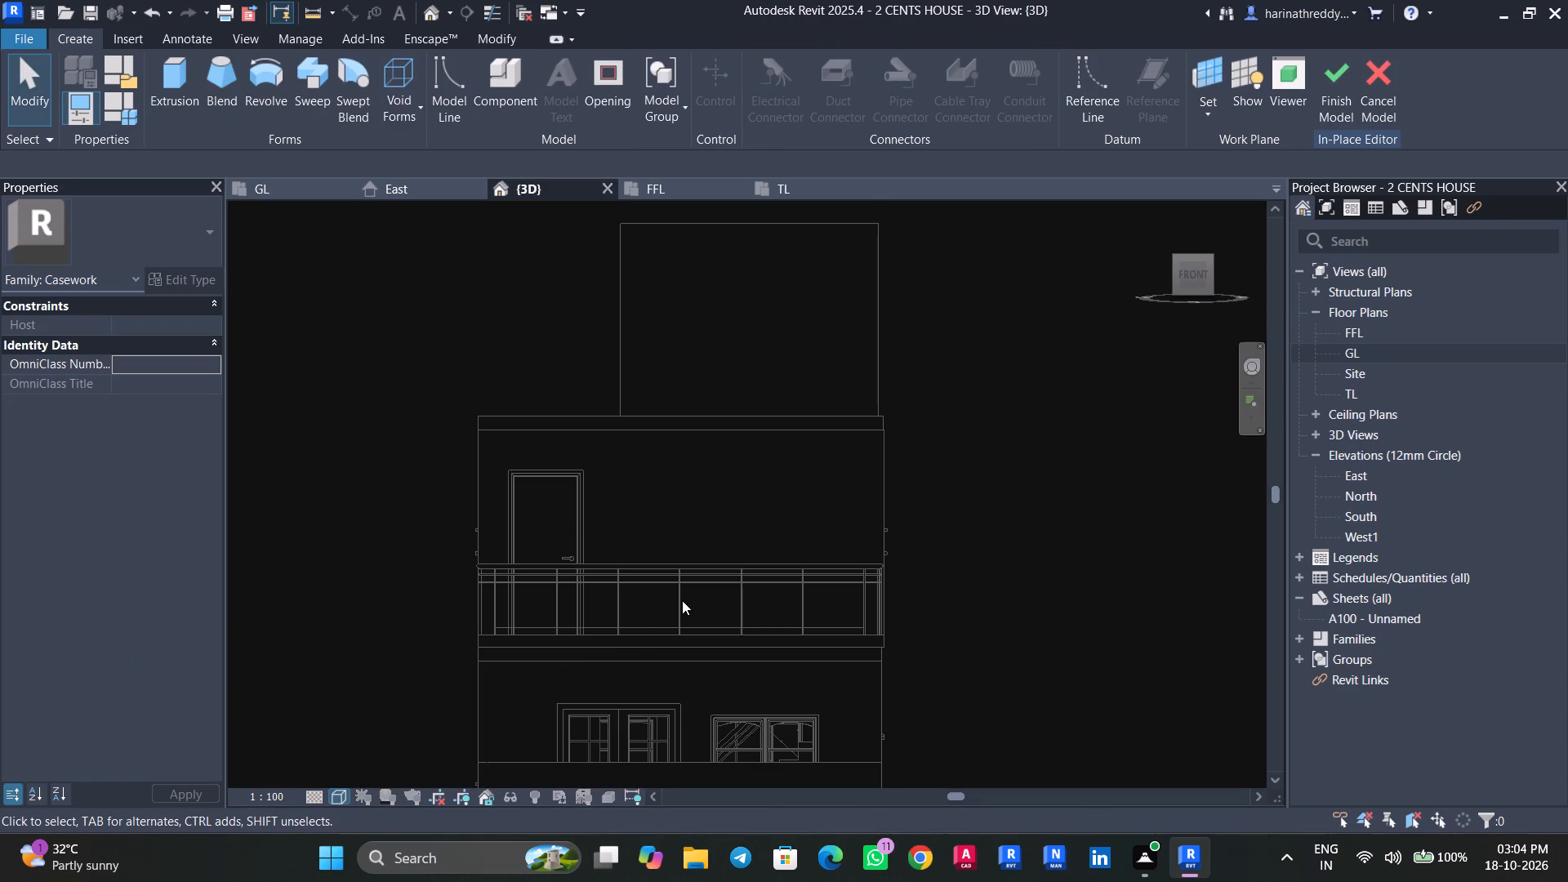
middle_drag(741, 636, 737, 537)
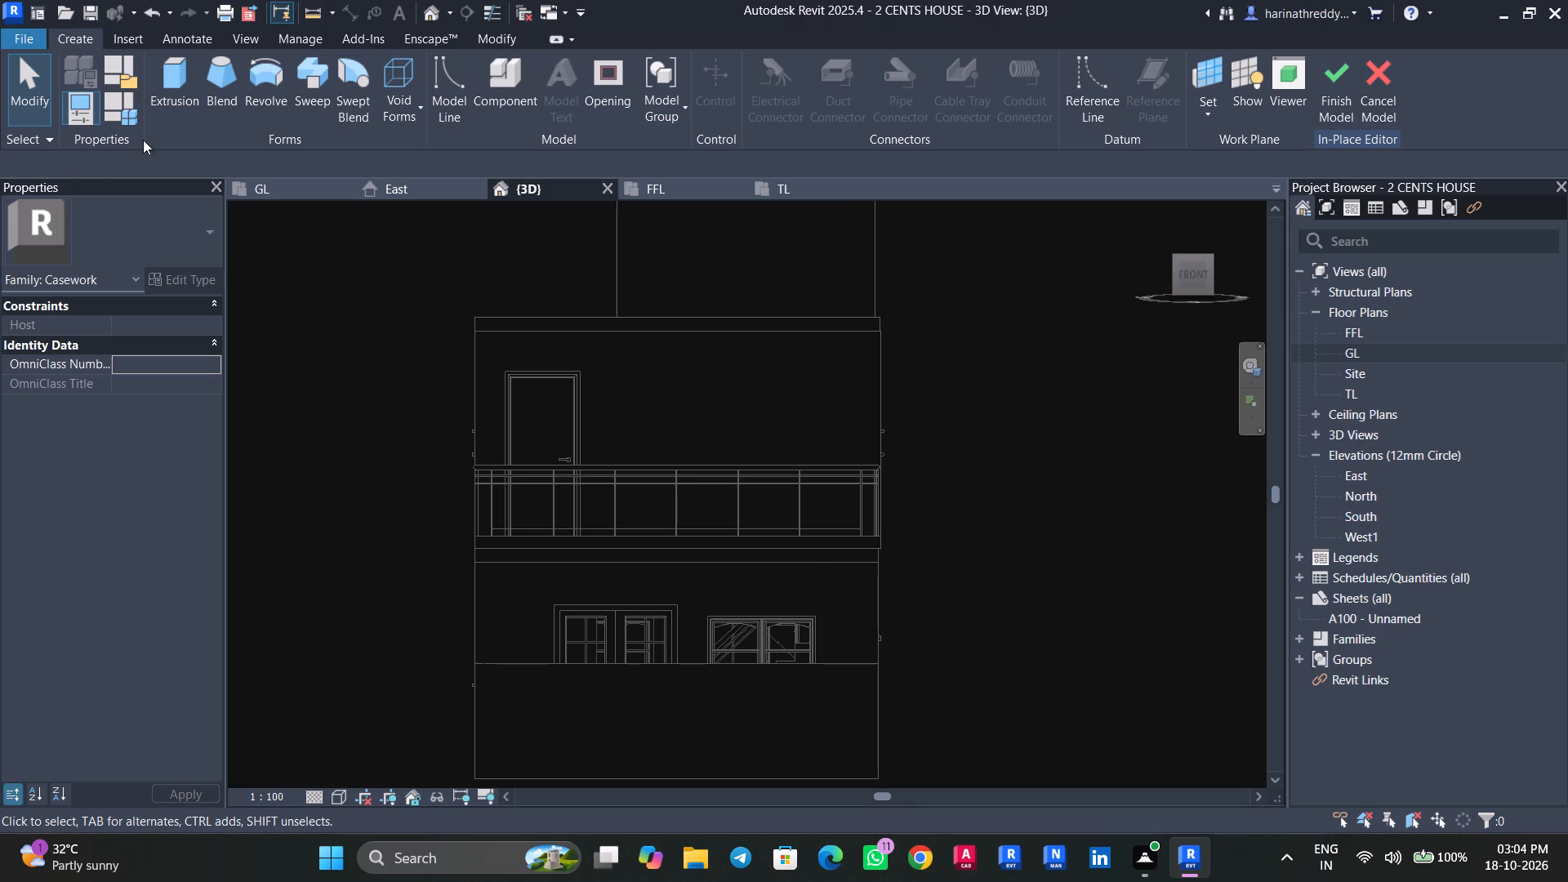
Start an Extrusion and set its work plane by picking the side face of the stair shaft opening.
click(184, 102)
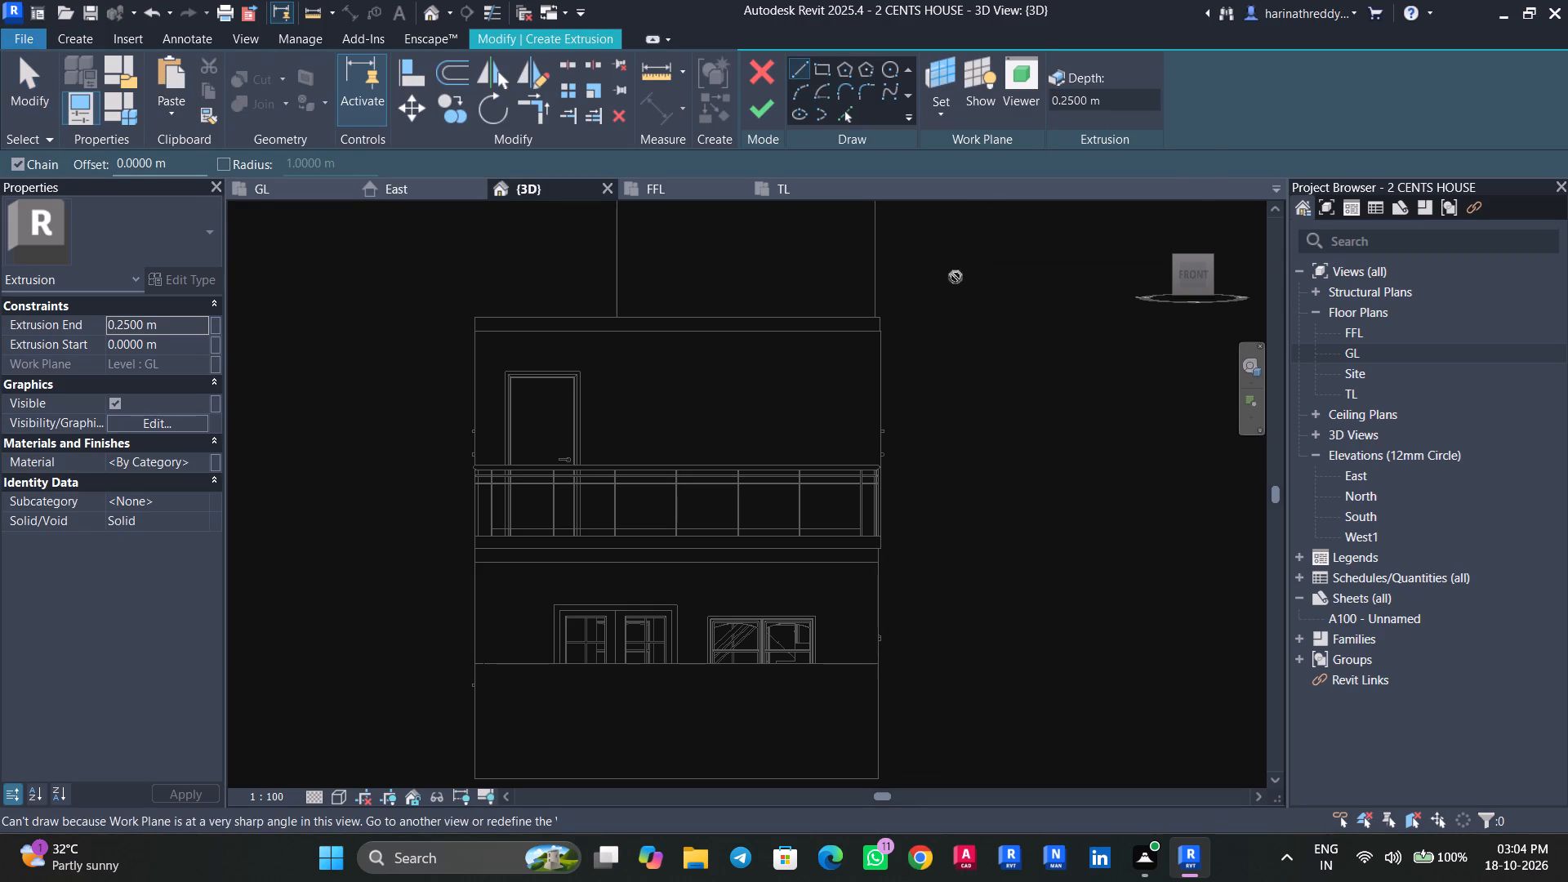
click(953, 105)
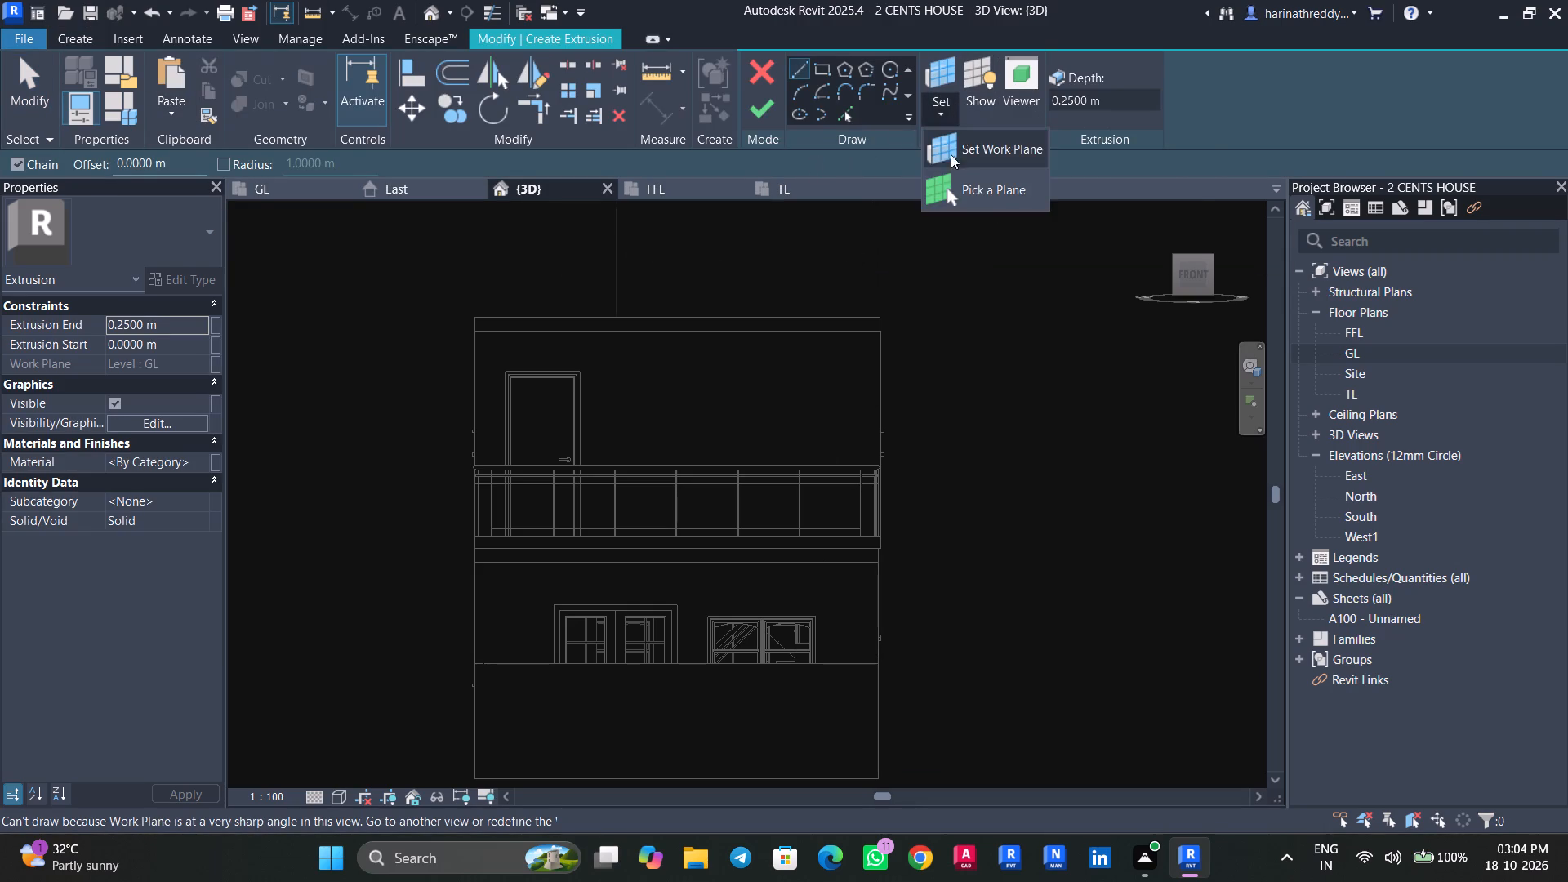
click(974, 193)
click(944, 120)
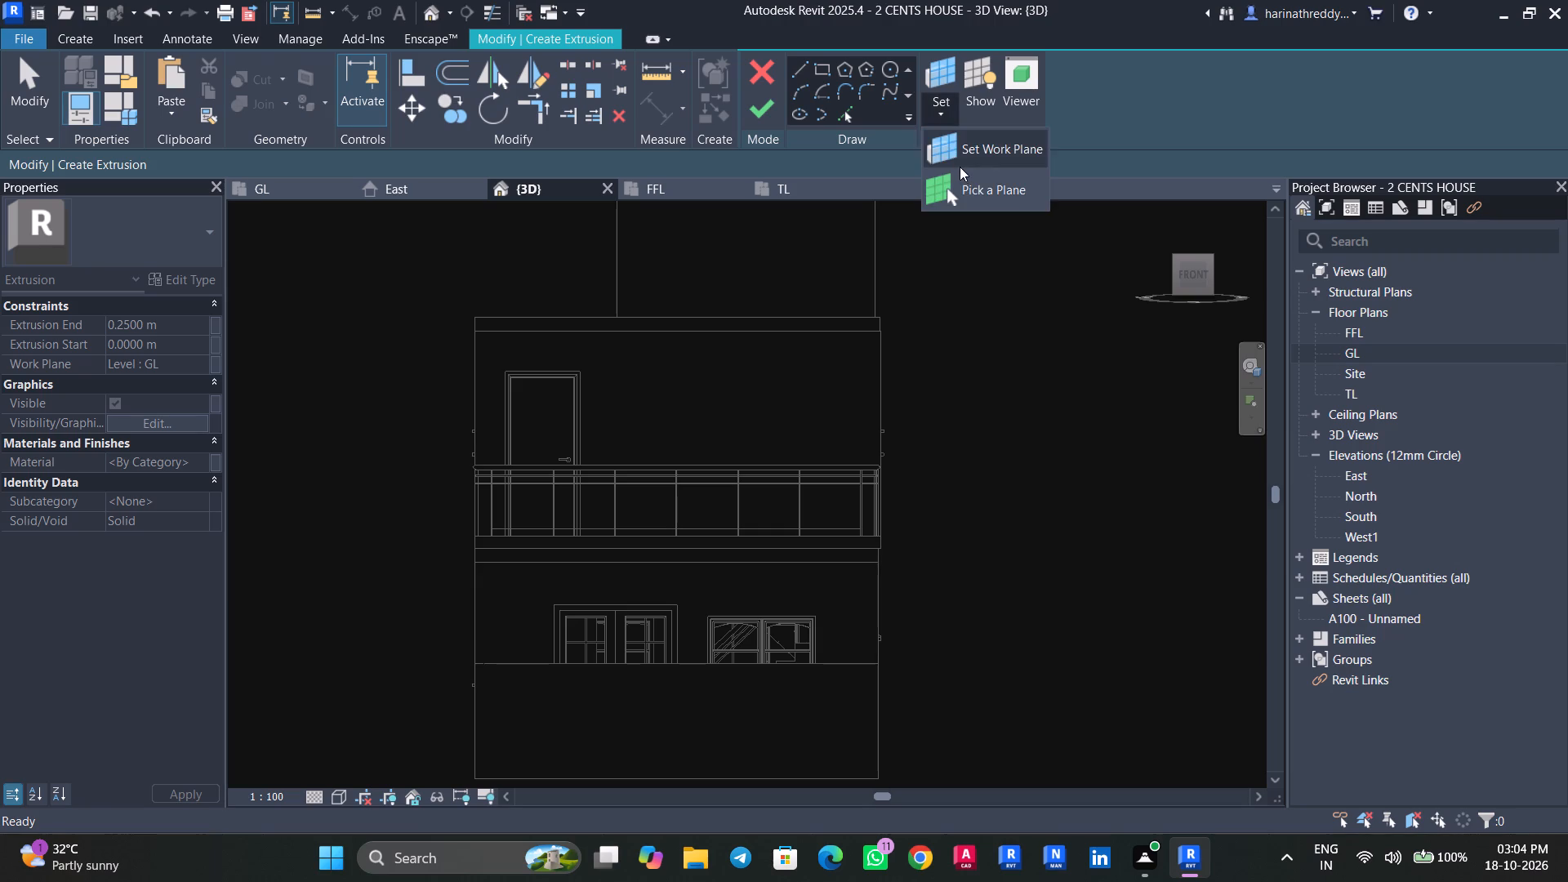
click(964, 193)
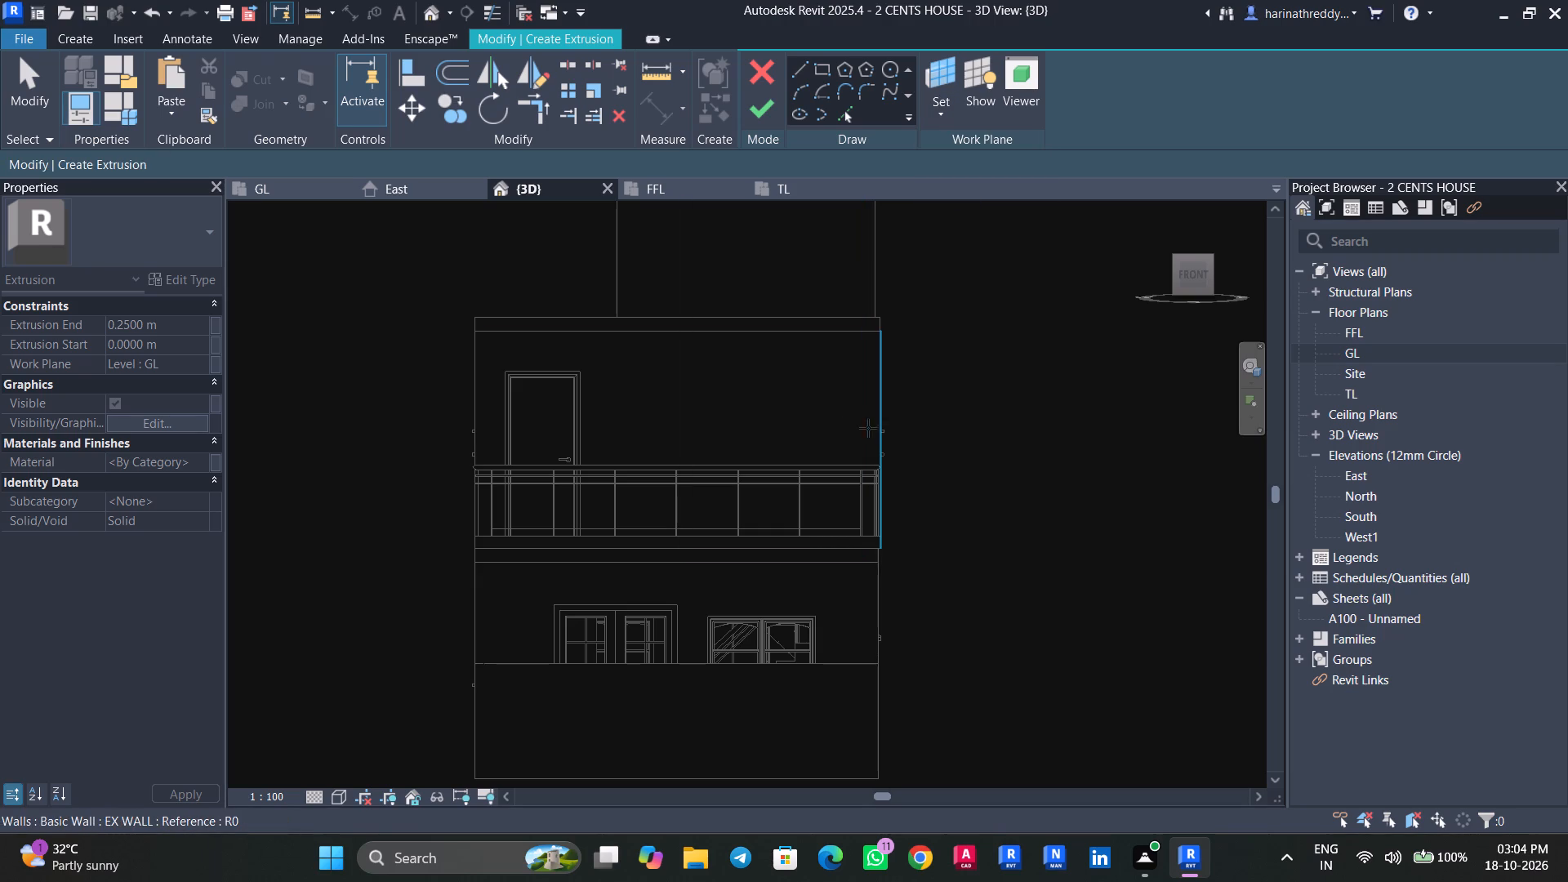
scroll(870, 419, up, 4)
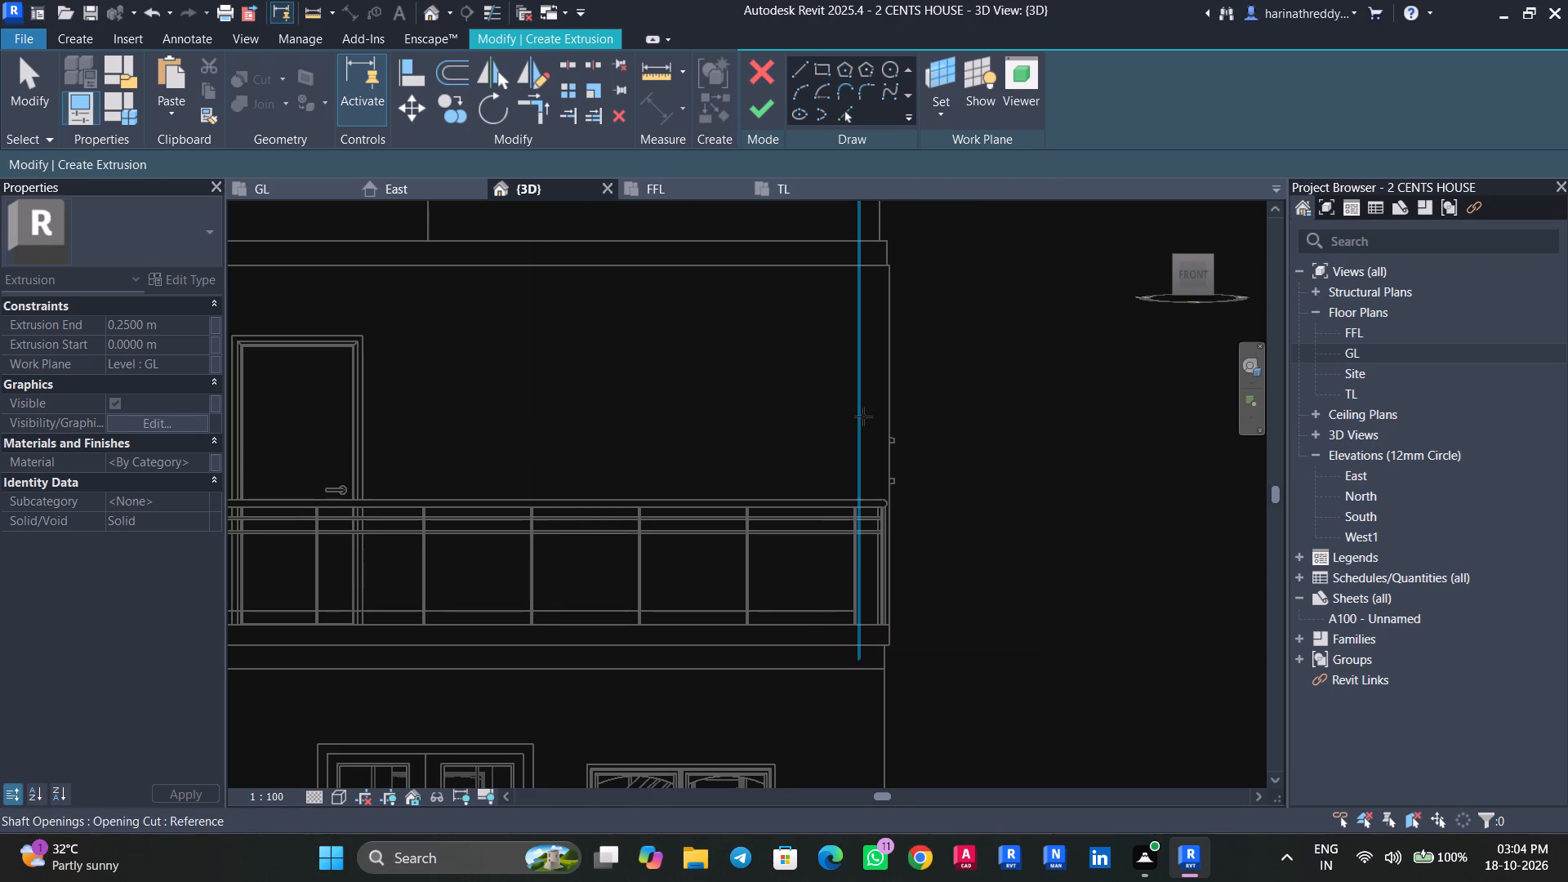
click(863, 416)
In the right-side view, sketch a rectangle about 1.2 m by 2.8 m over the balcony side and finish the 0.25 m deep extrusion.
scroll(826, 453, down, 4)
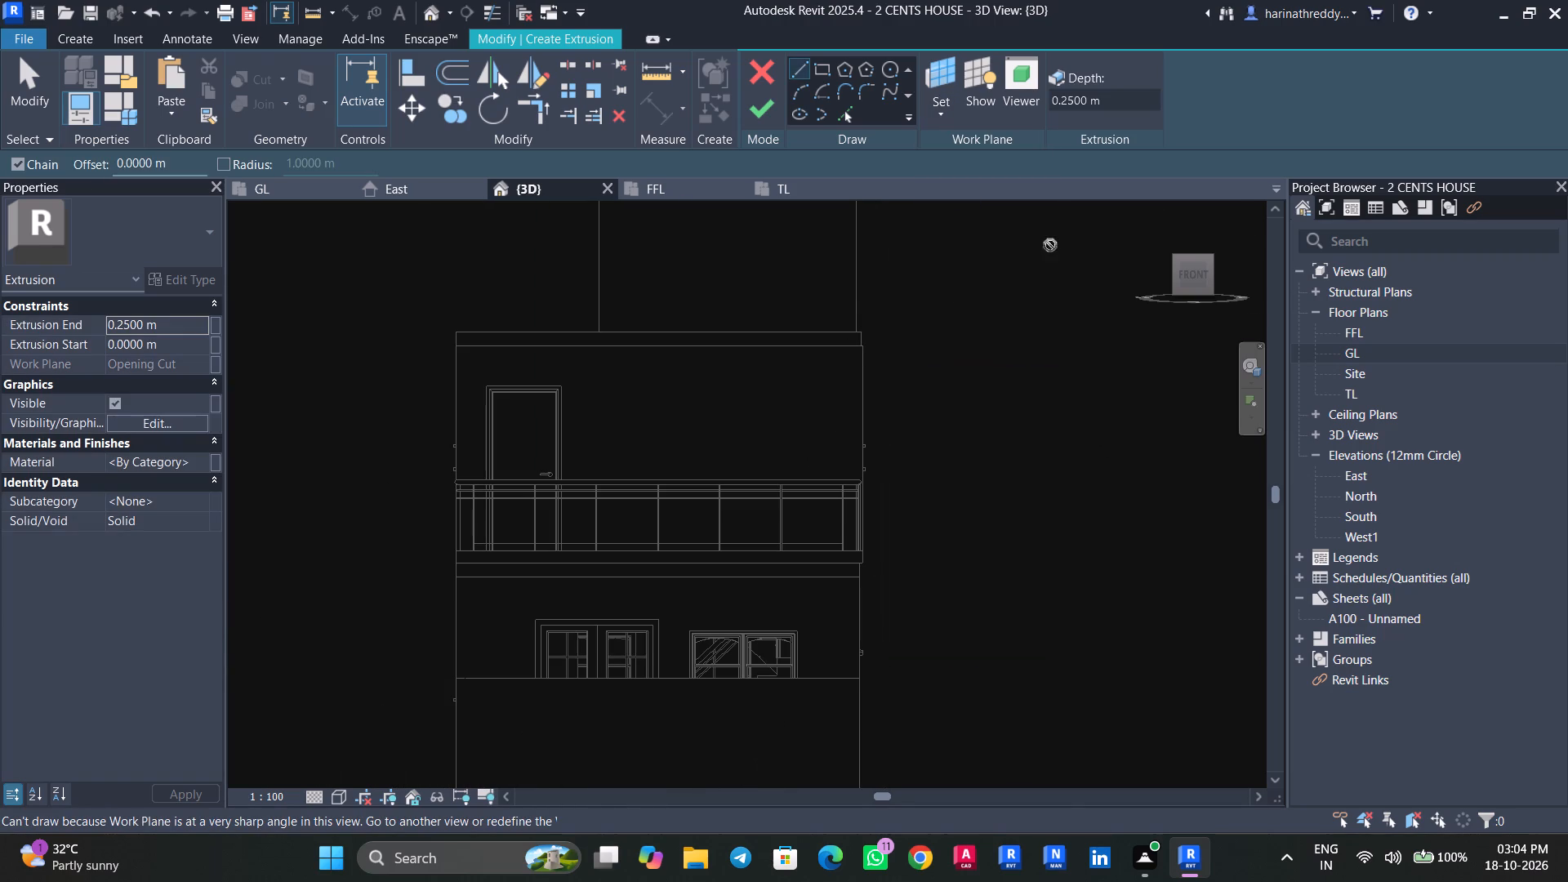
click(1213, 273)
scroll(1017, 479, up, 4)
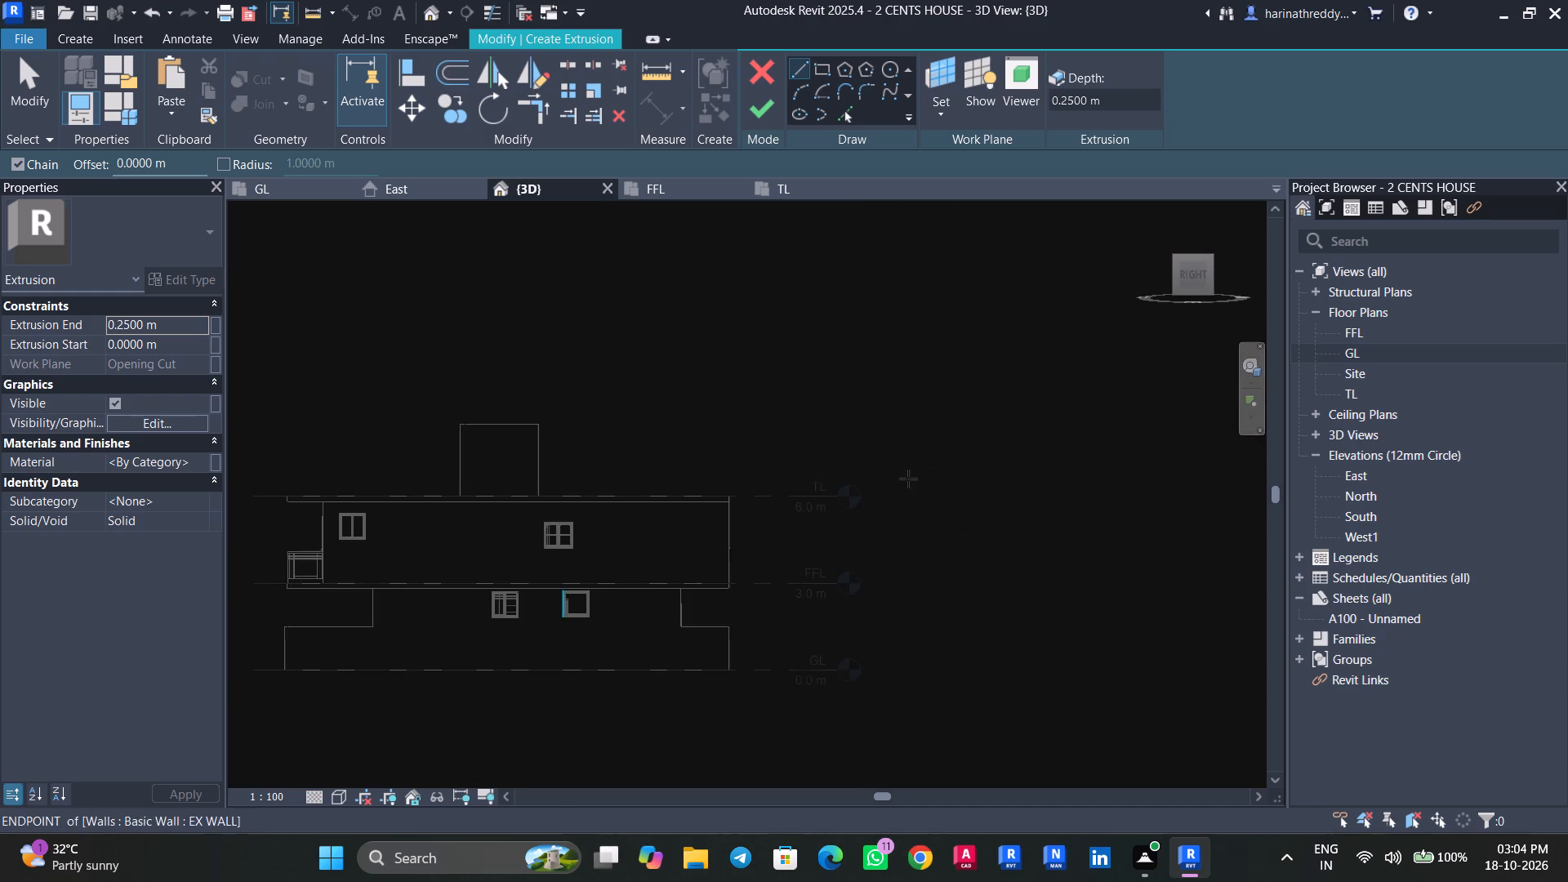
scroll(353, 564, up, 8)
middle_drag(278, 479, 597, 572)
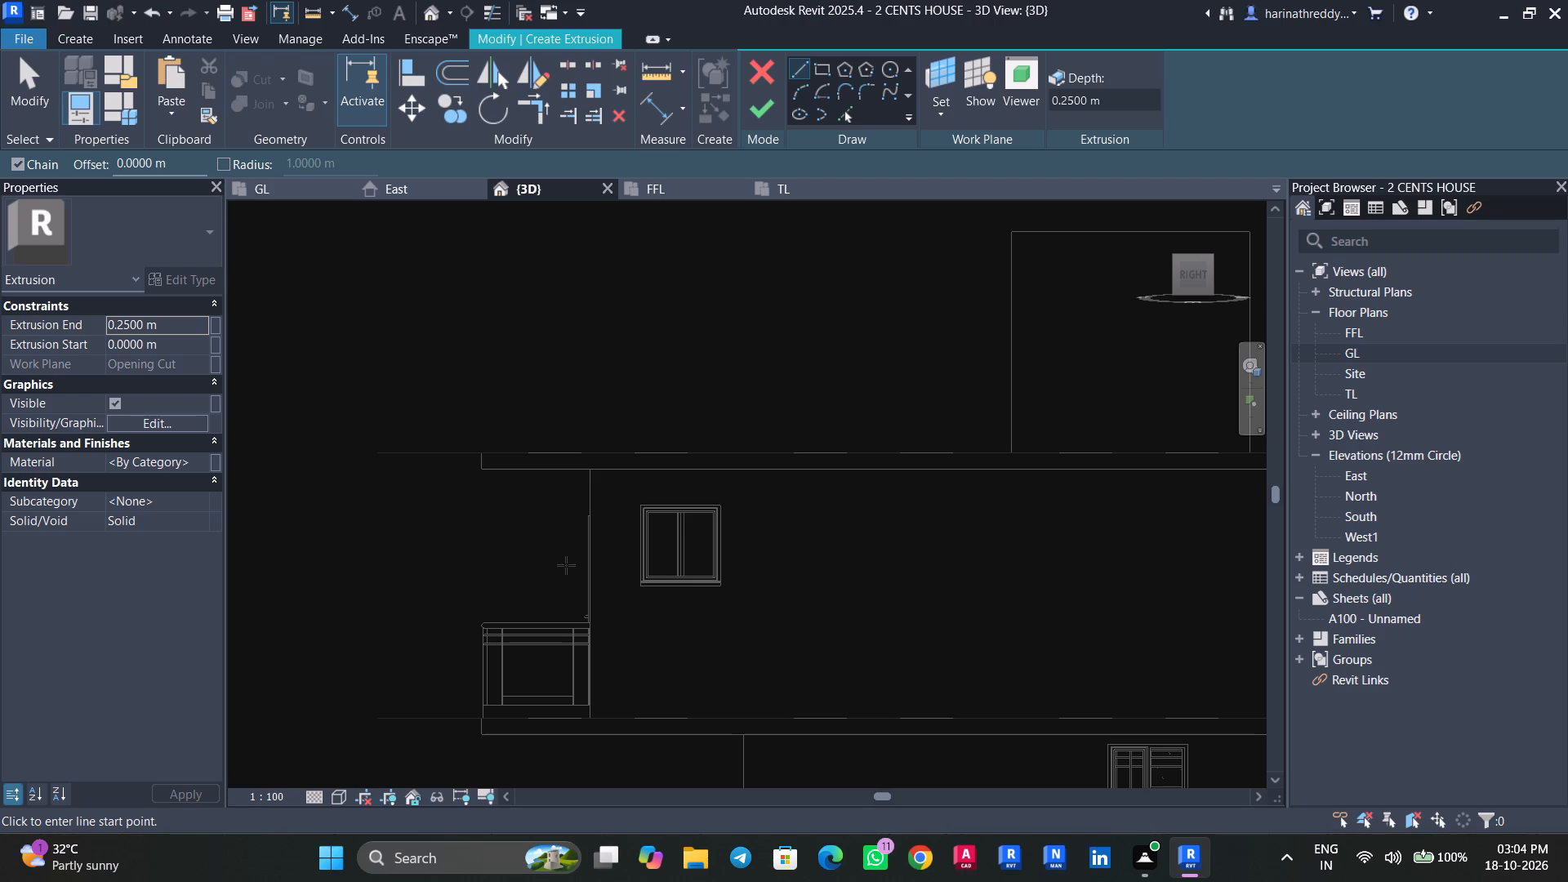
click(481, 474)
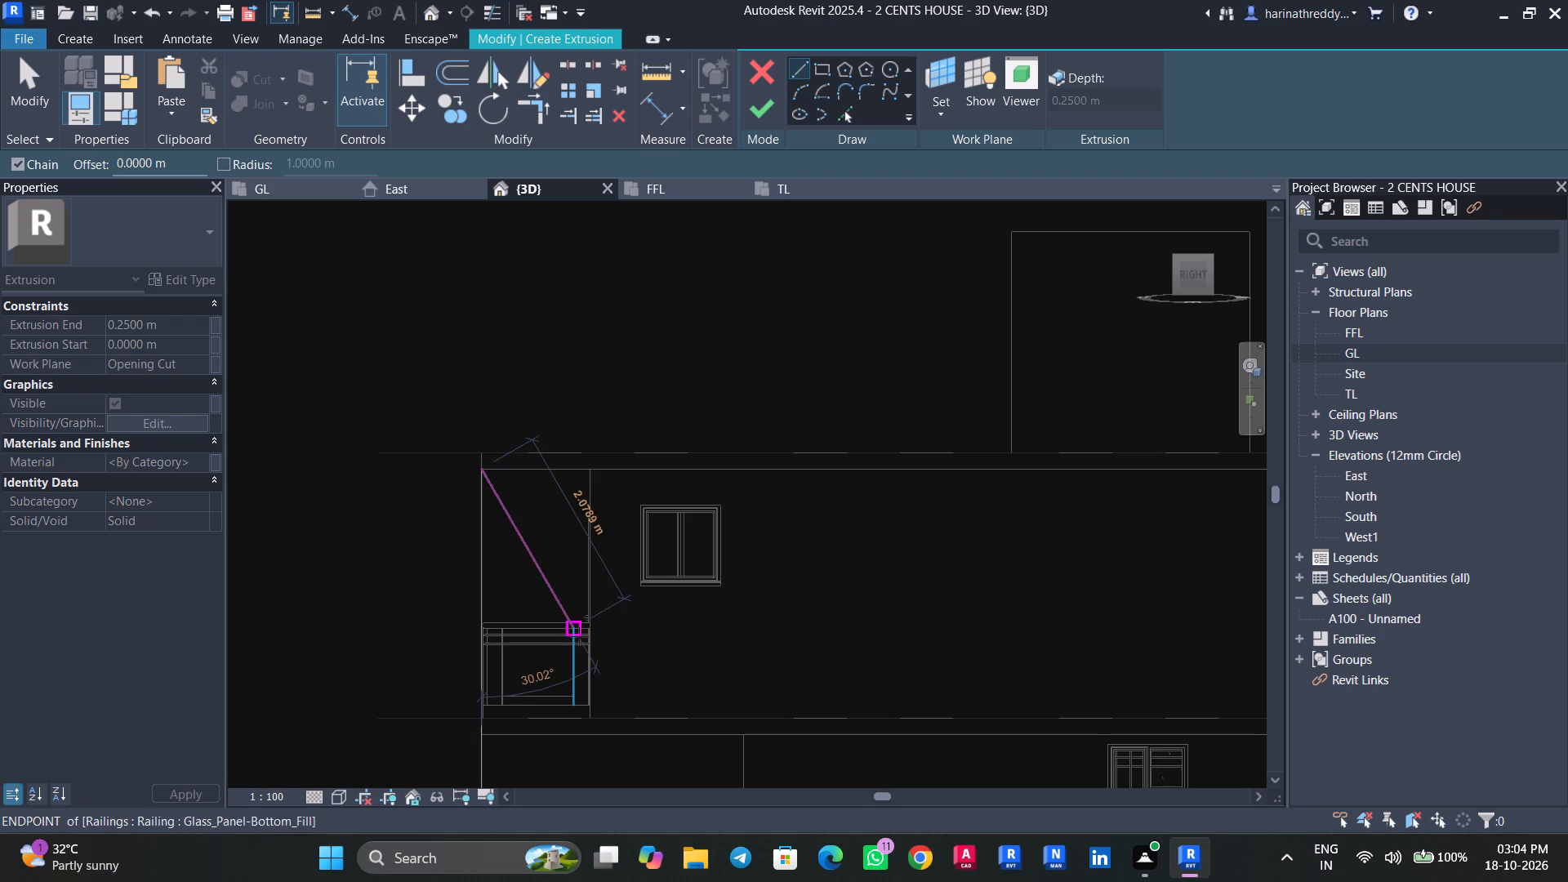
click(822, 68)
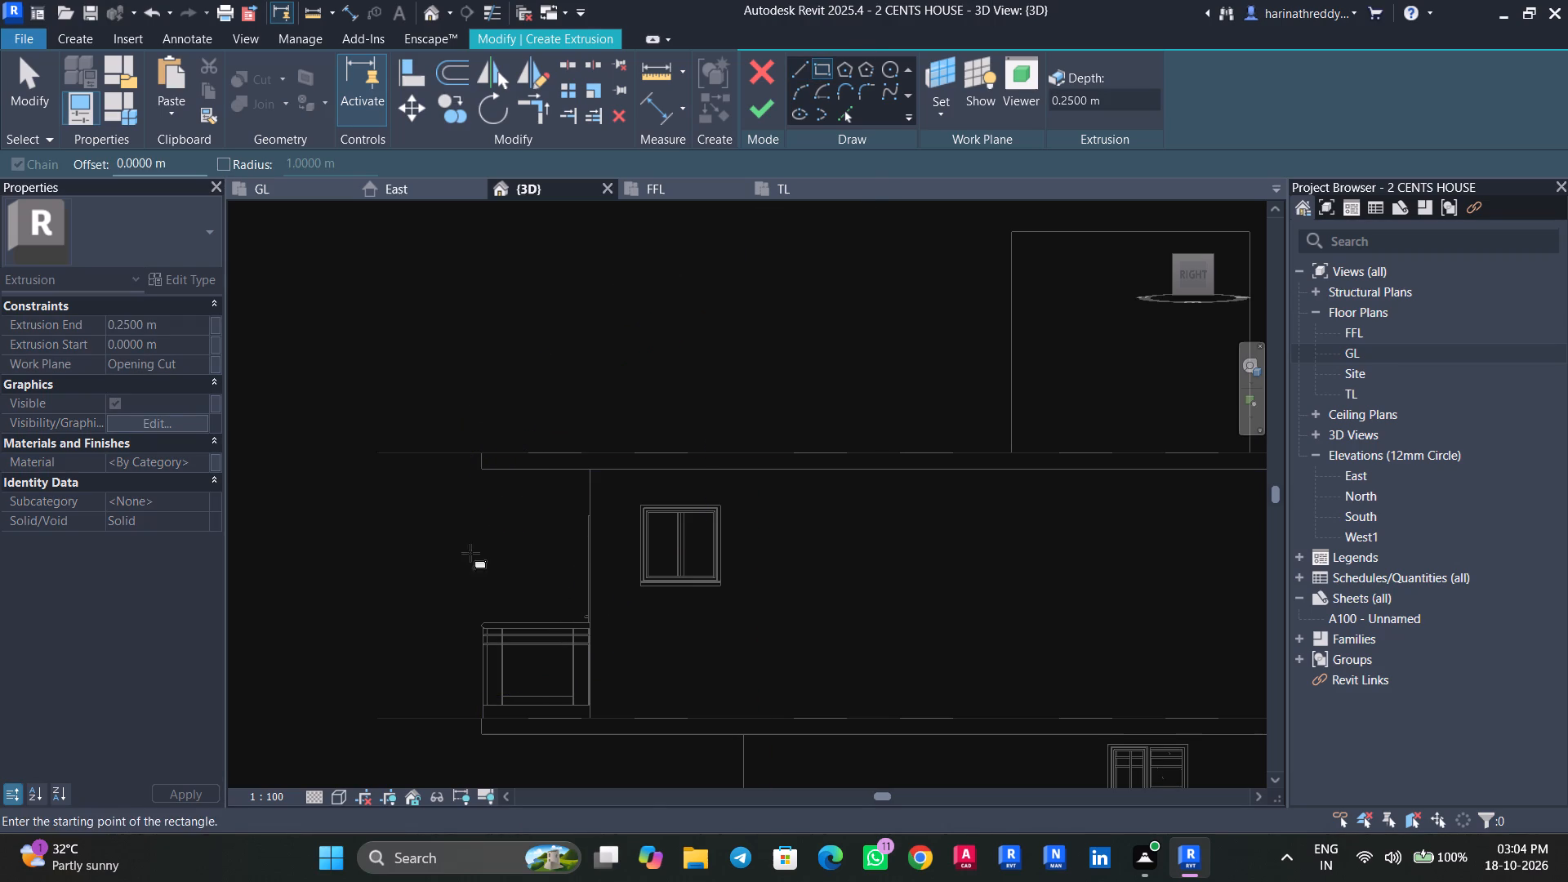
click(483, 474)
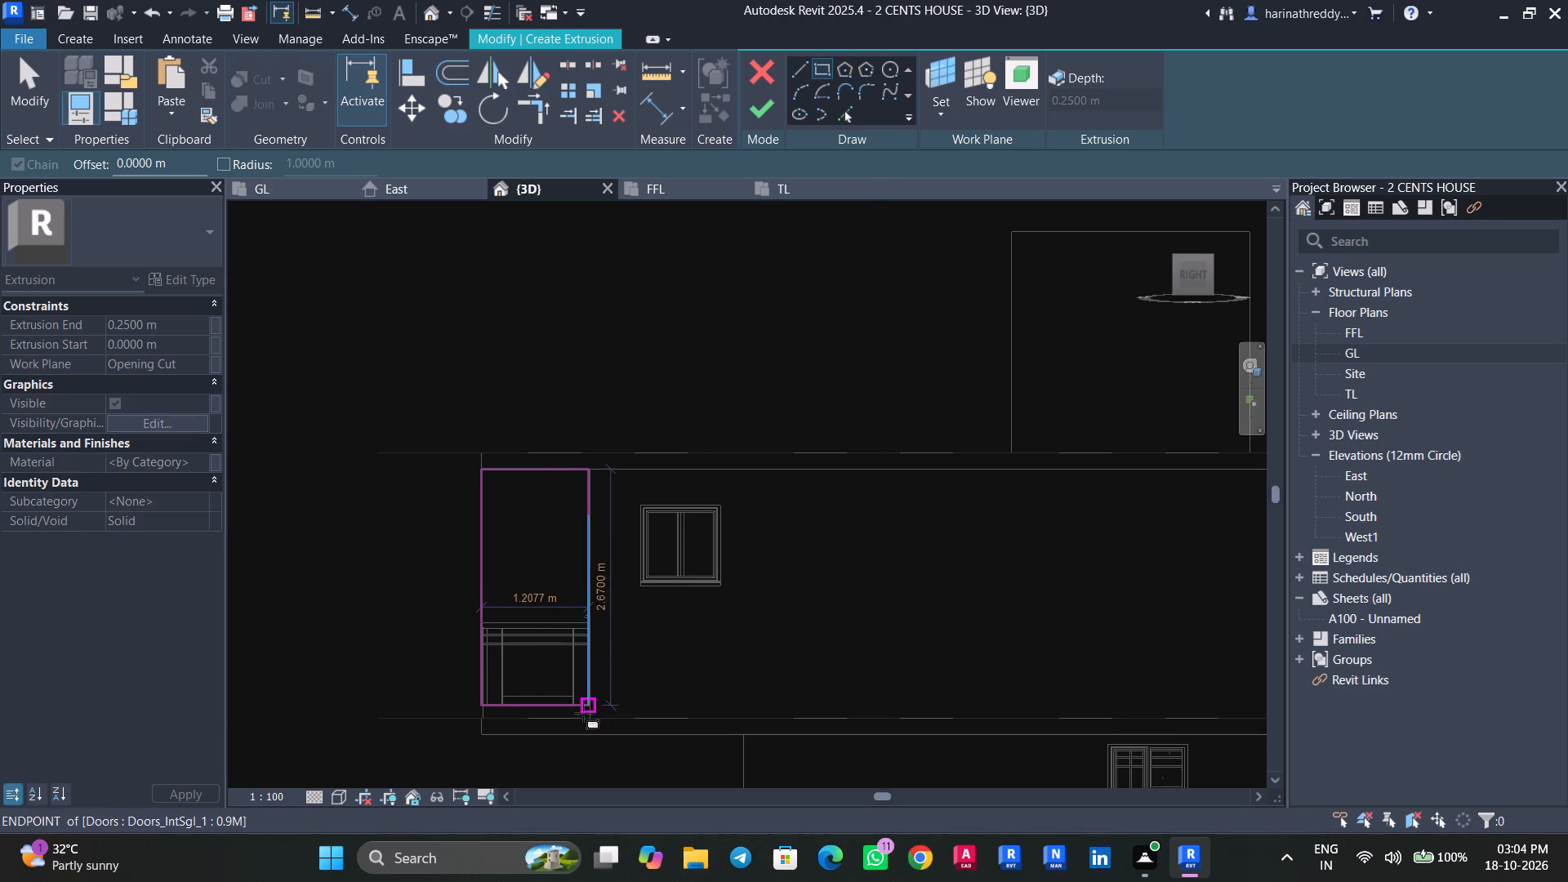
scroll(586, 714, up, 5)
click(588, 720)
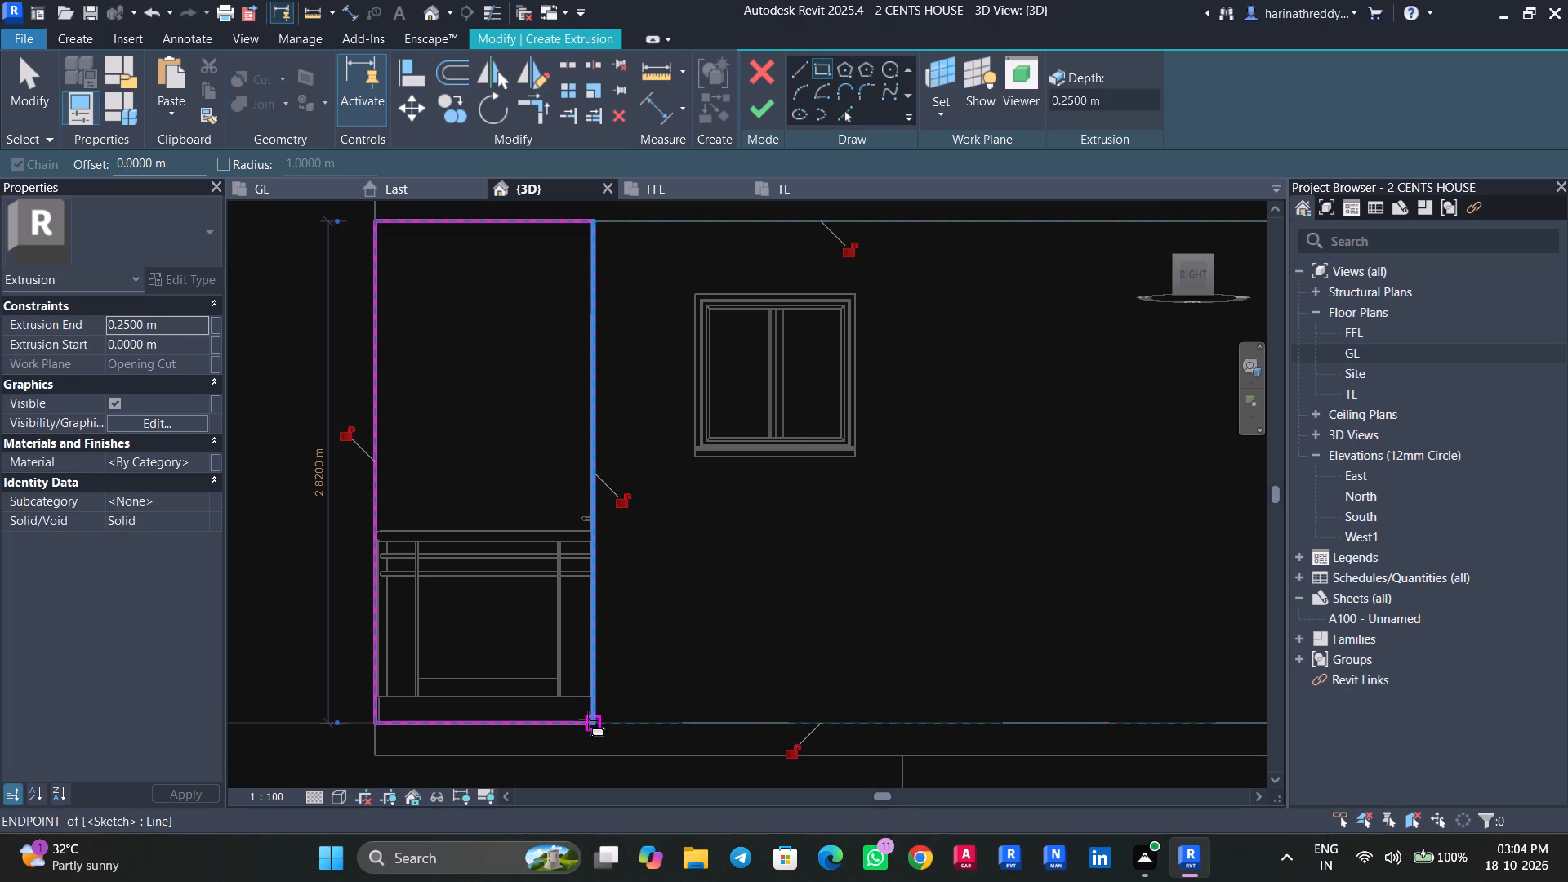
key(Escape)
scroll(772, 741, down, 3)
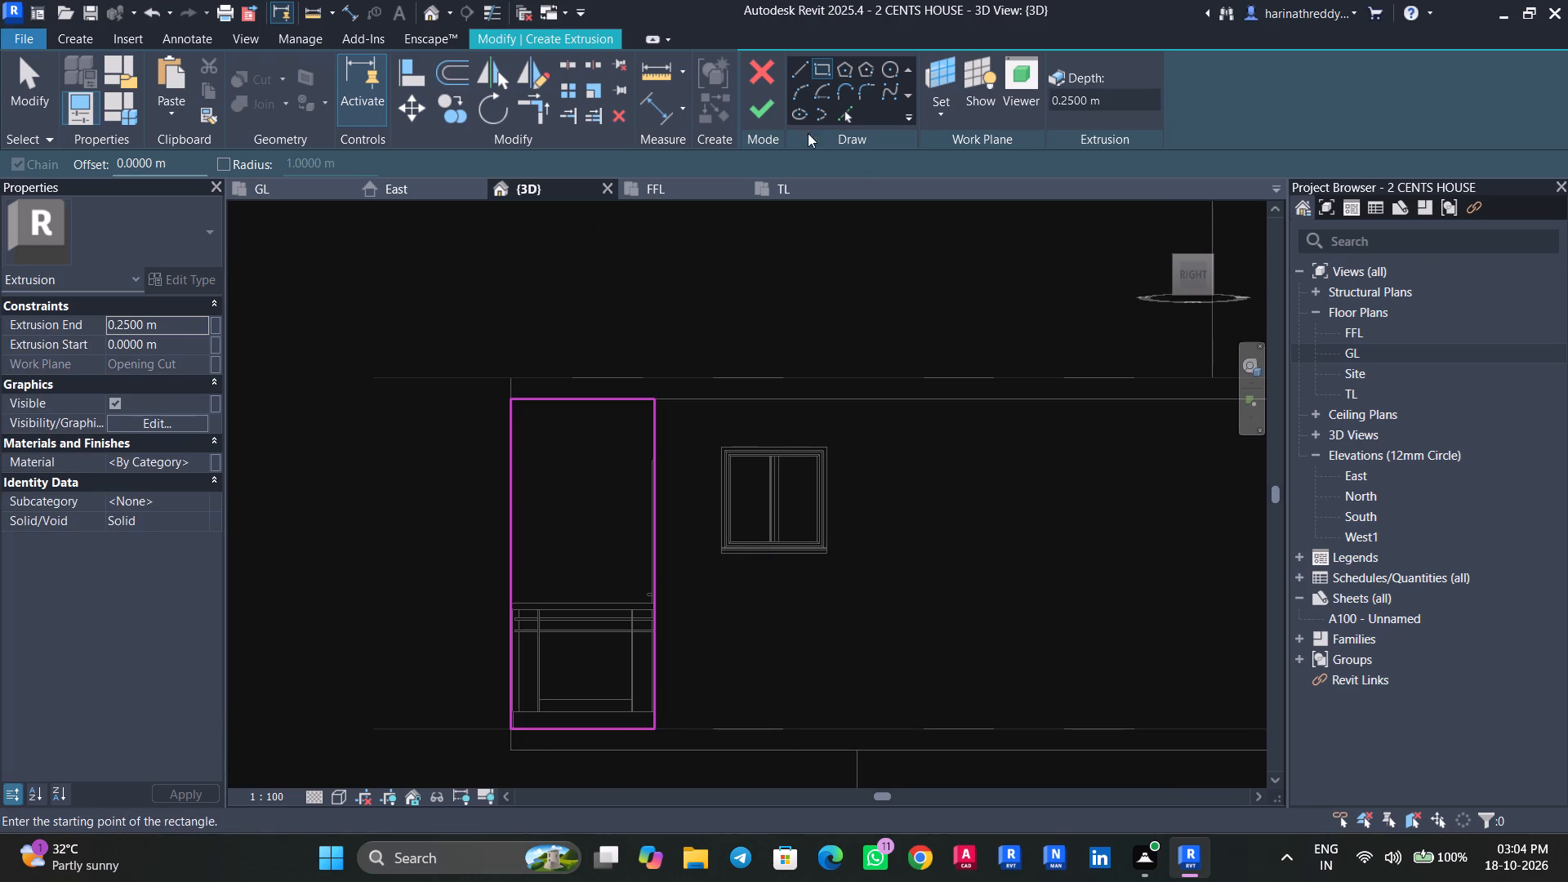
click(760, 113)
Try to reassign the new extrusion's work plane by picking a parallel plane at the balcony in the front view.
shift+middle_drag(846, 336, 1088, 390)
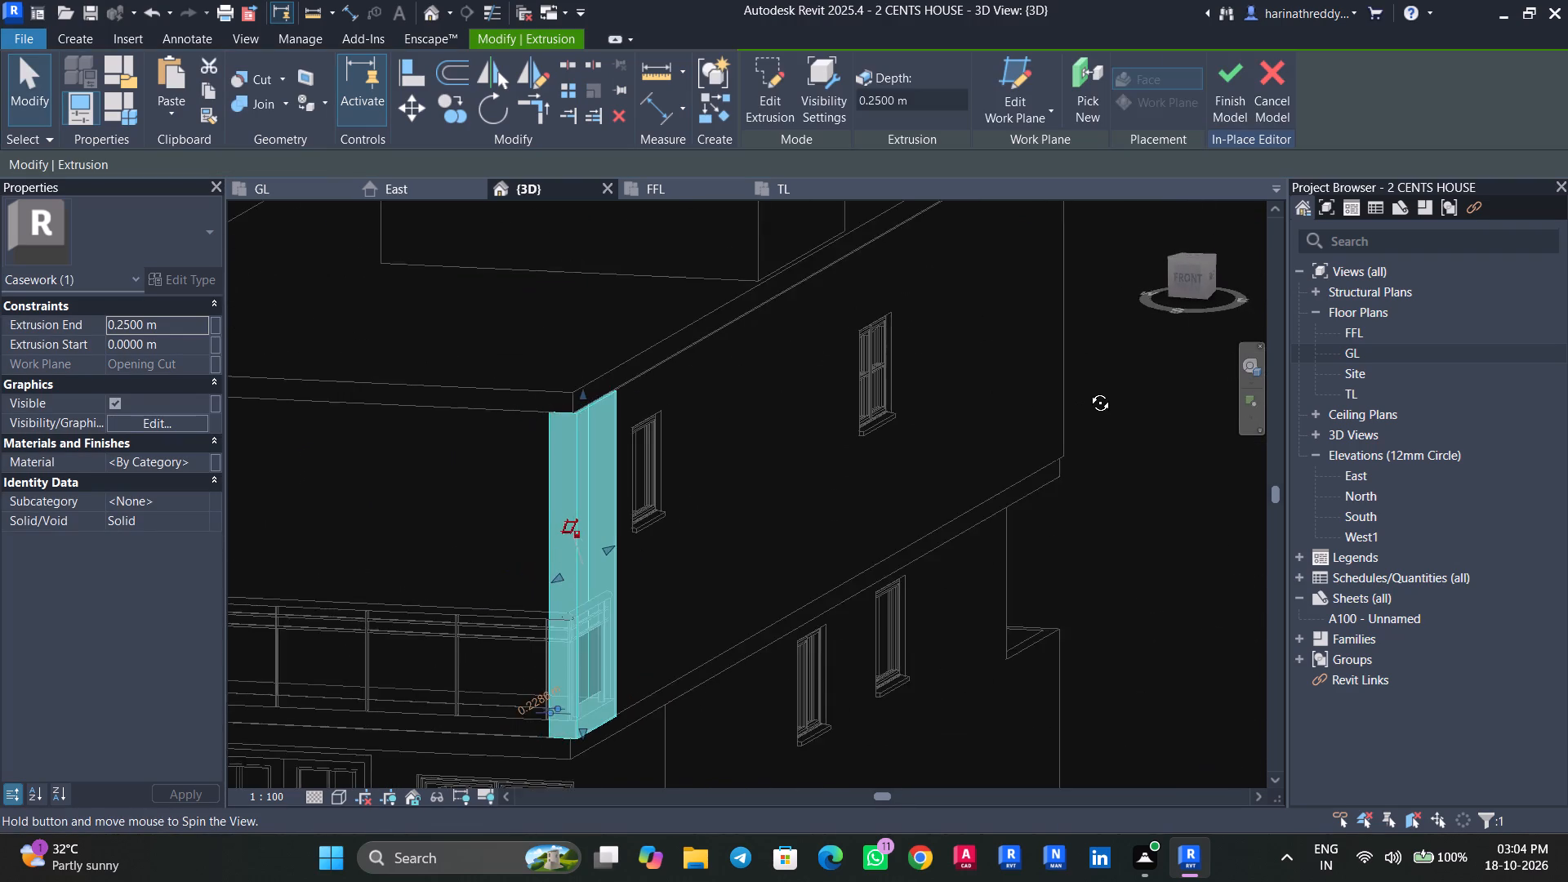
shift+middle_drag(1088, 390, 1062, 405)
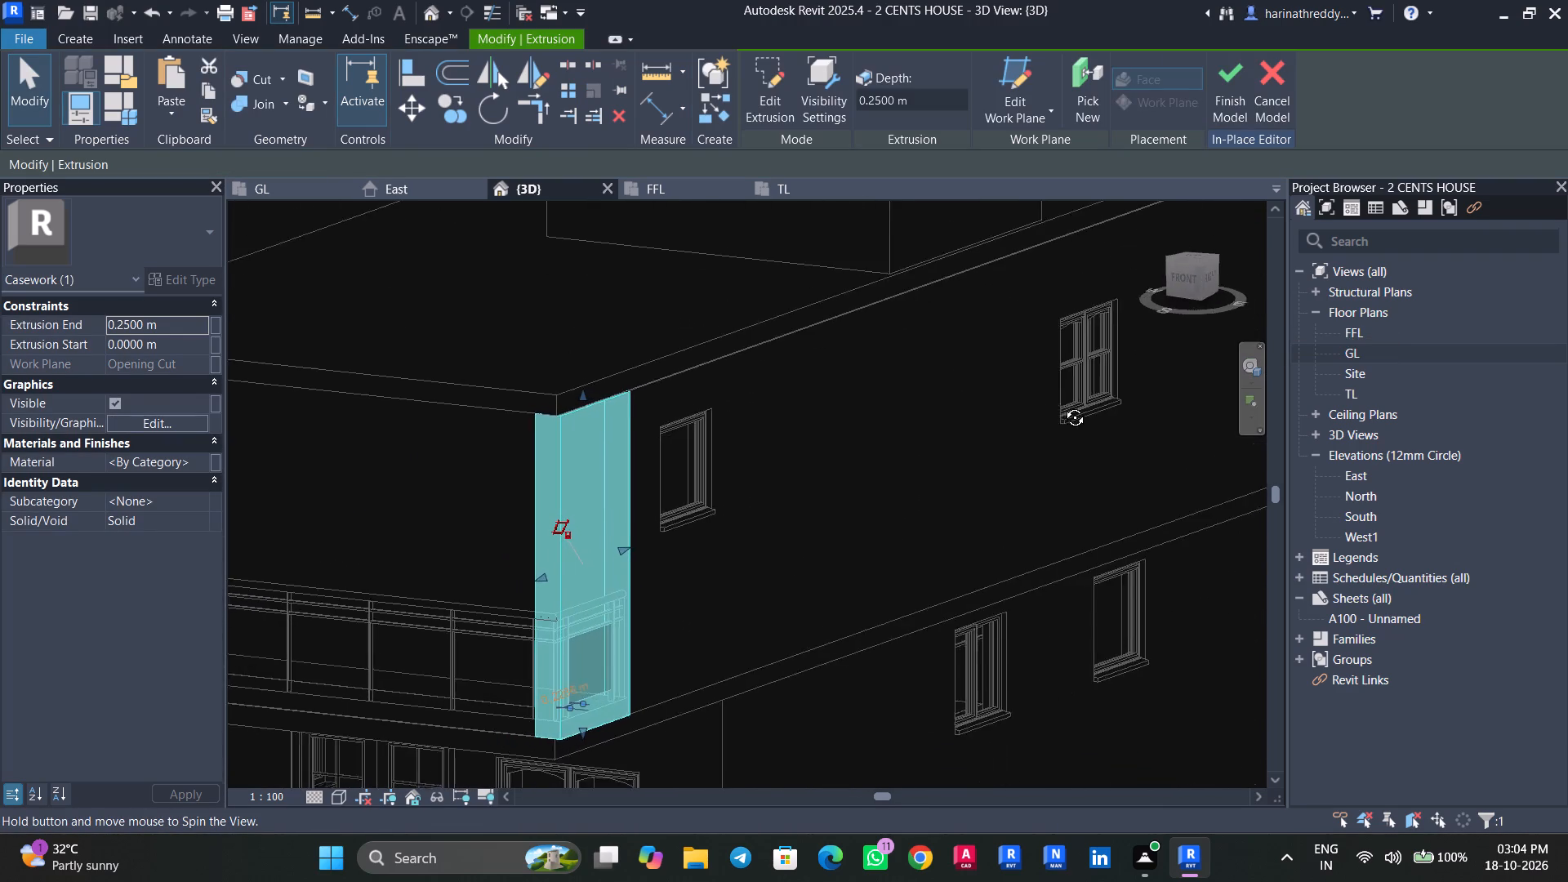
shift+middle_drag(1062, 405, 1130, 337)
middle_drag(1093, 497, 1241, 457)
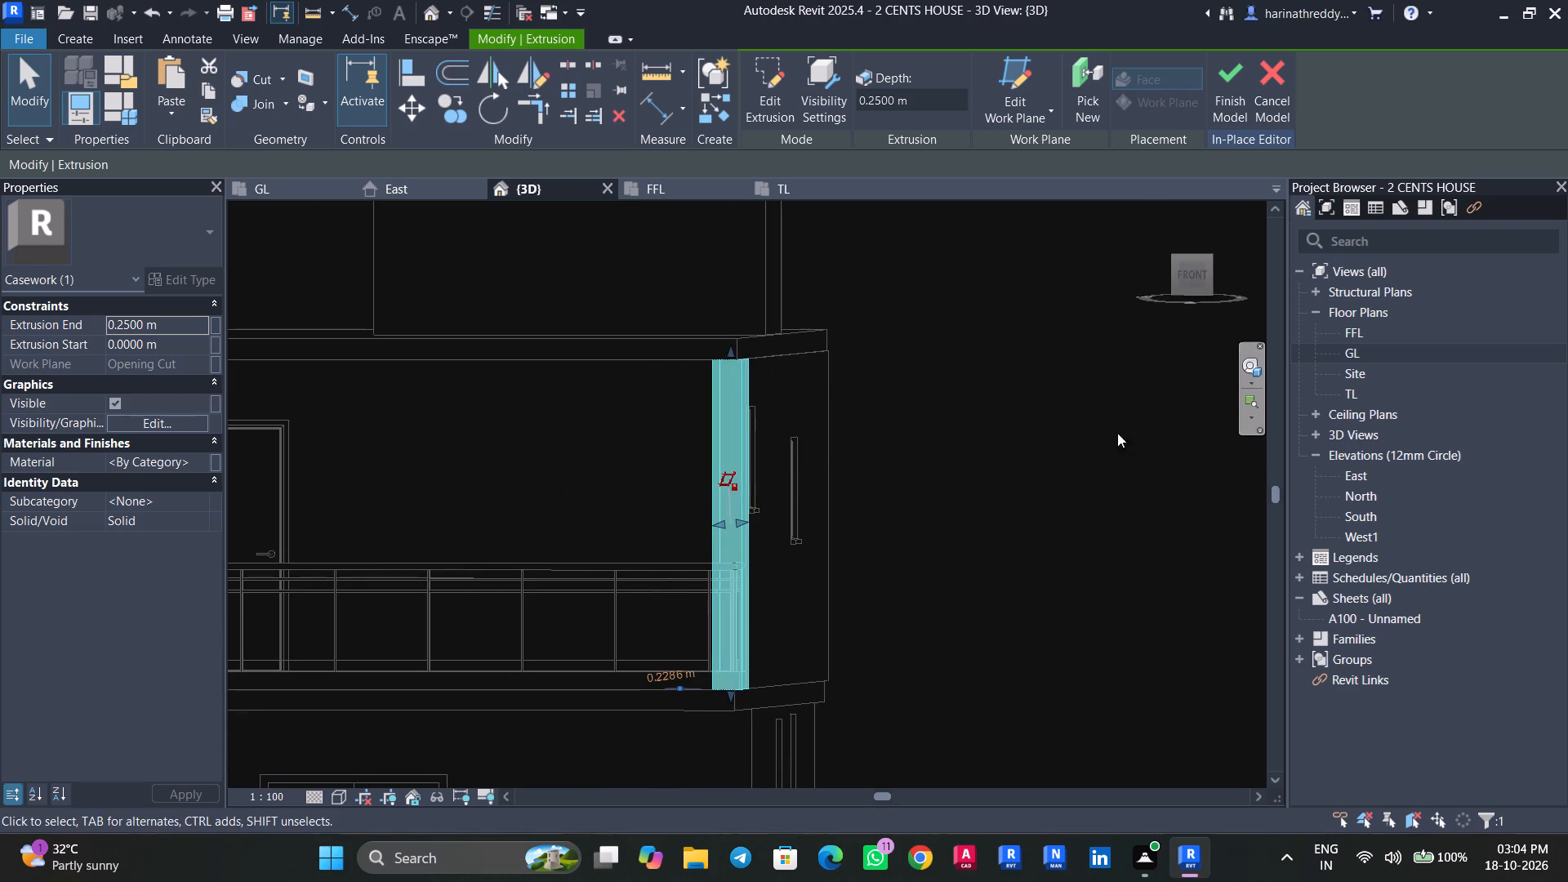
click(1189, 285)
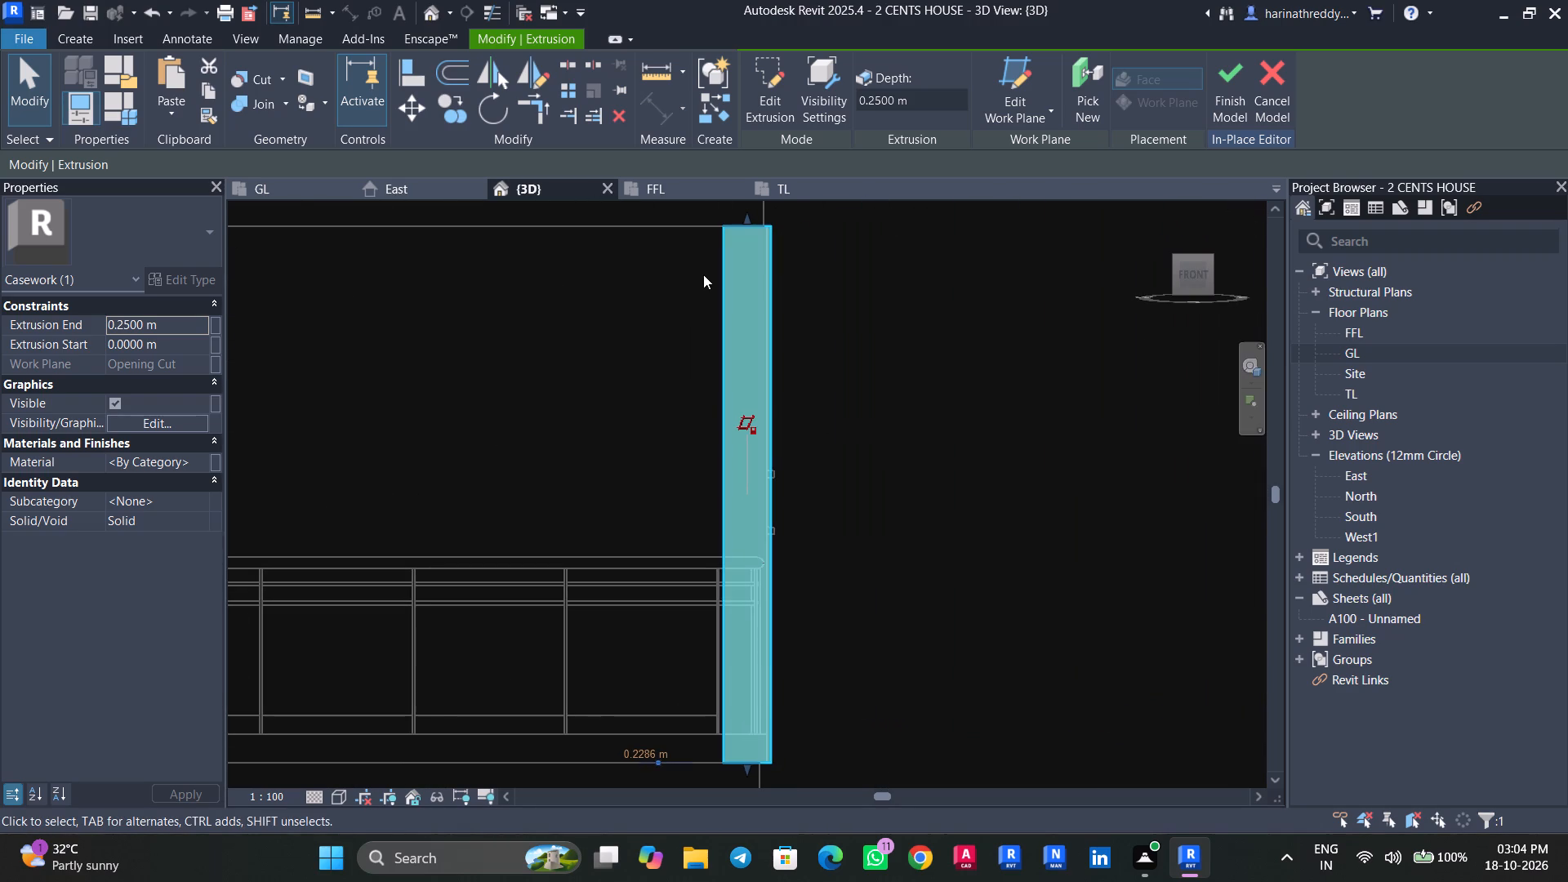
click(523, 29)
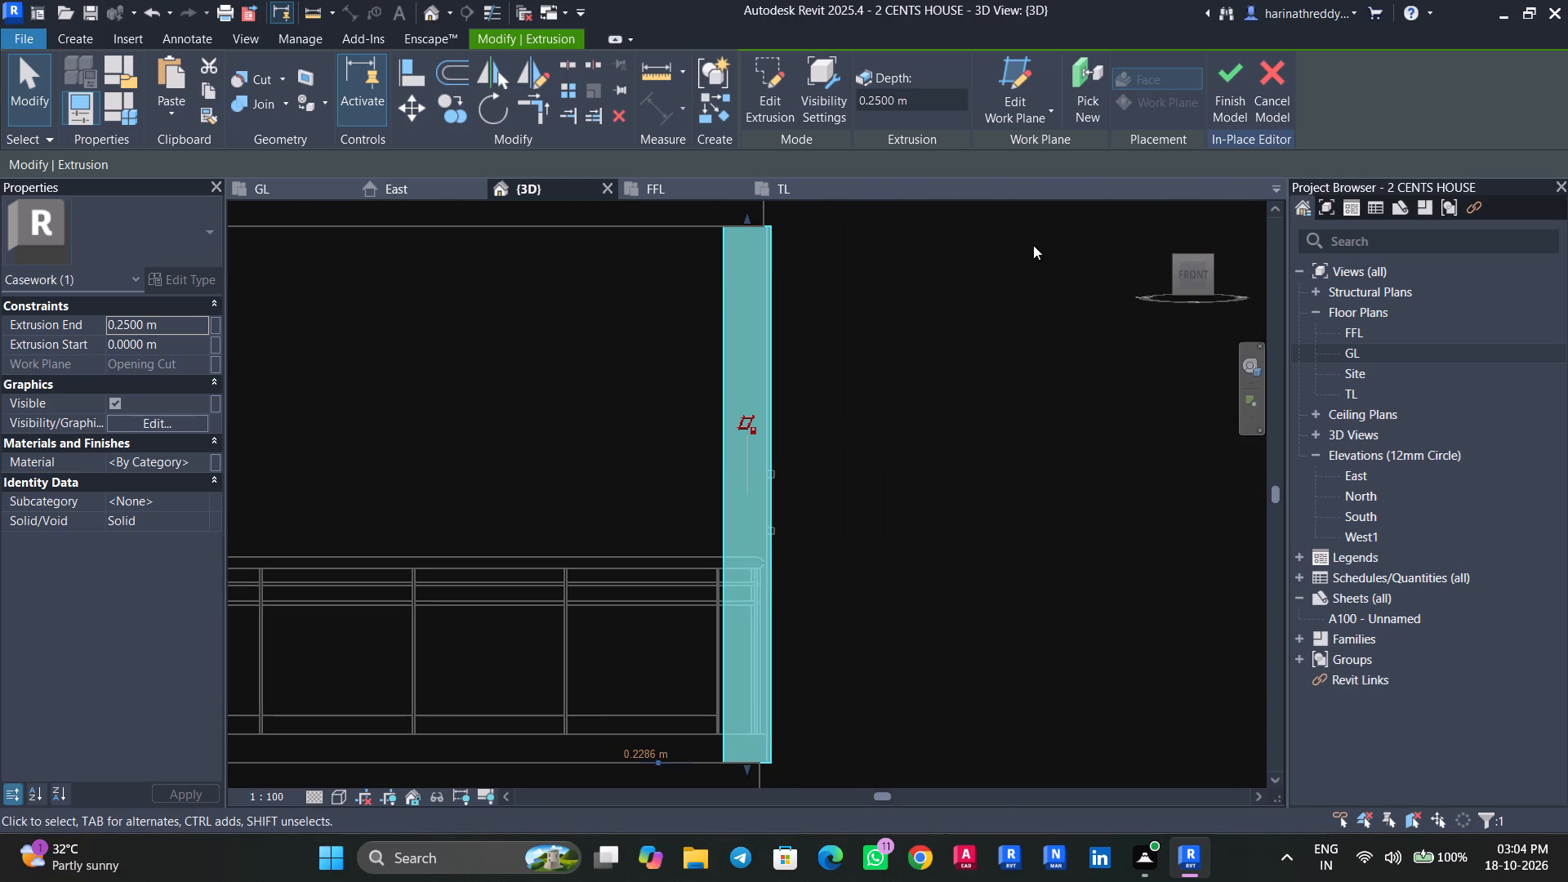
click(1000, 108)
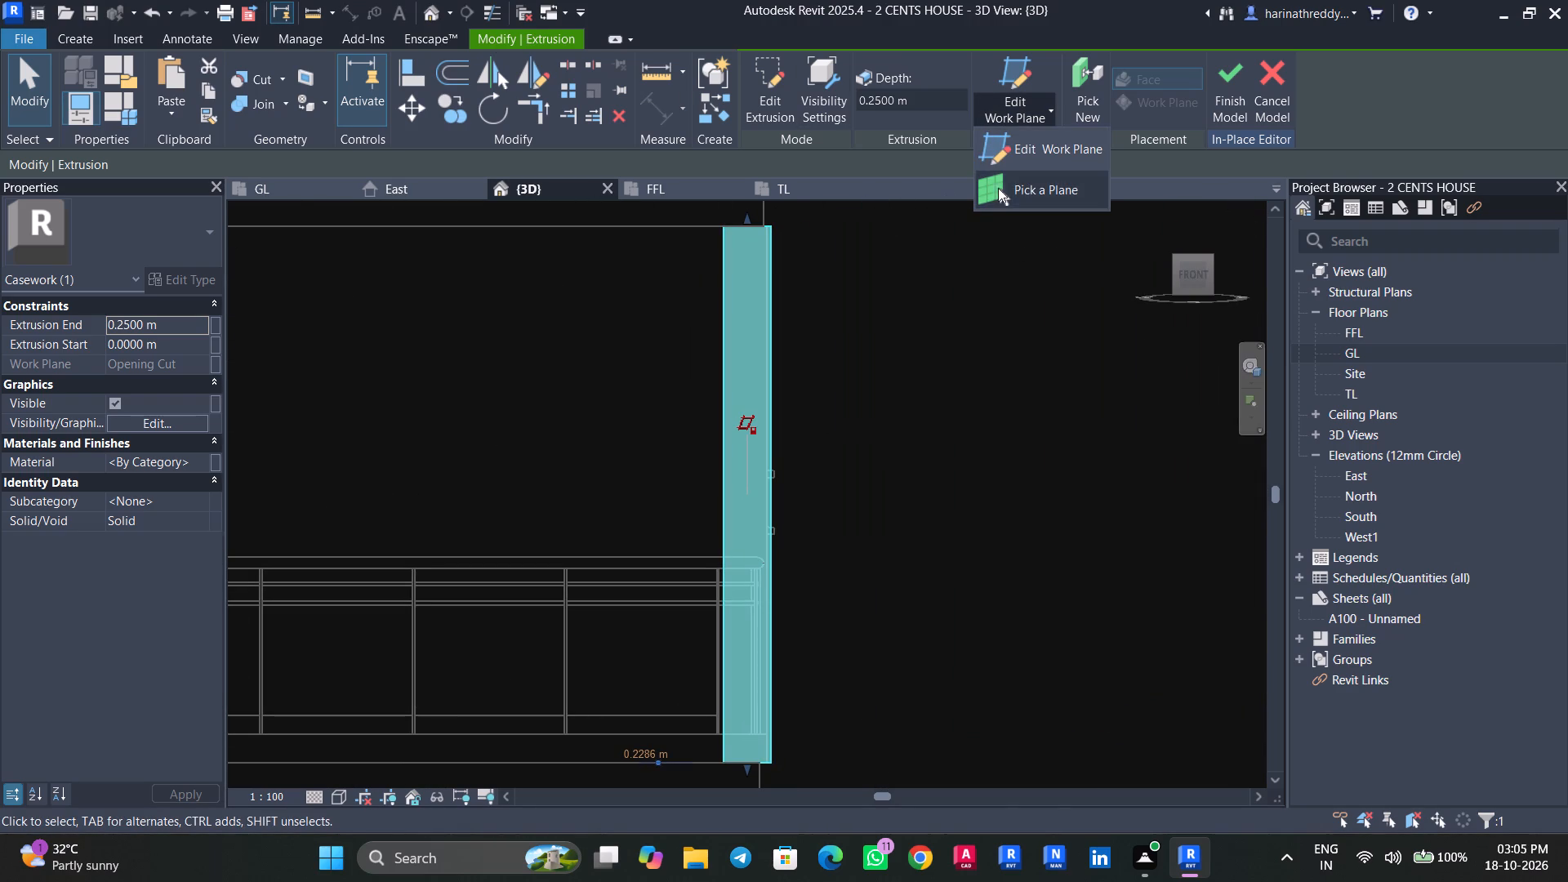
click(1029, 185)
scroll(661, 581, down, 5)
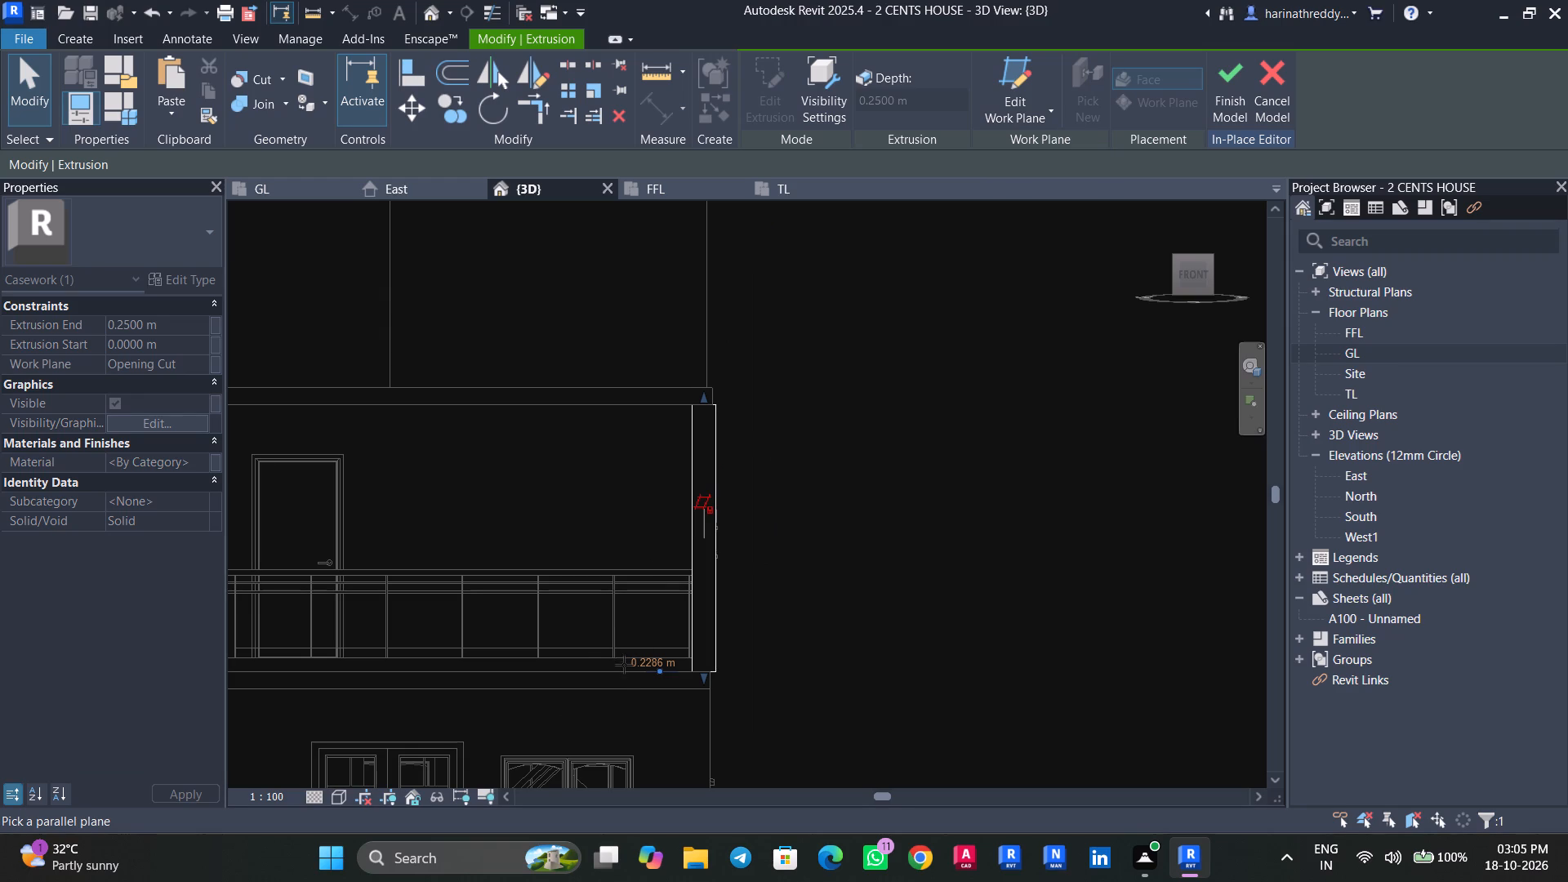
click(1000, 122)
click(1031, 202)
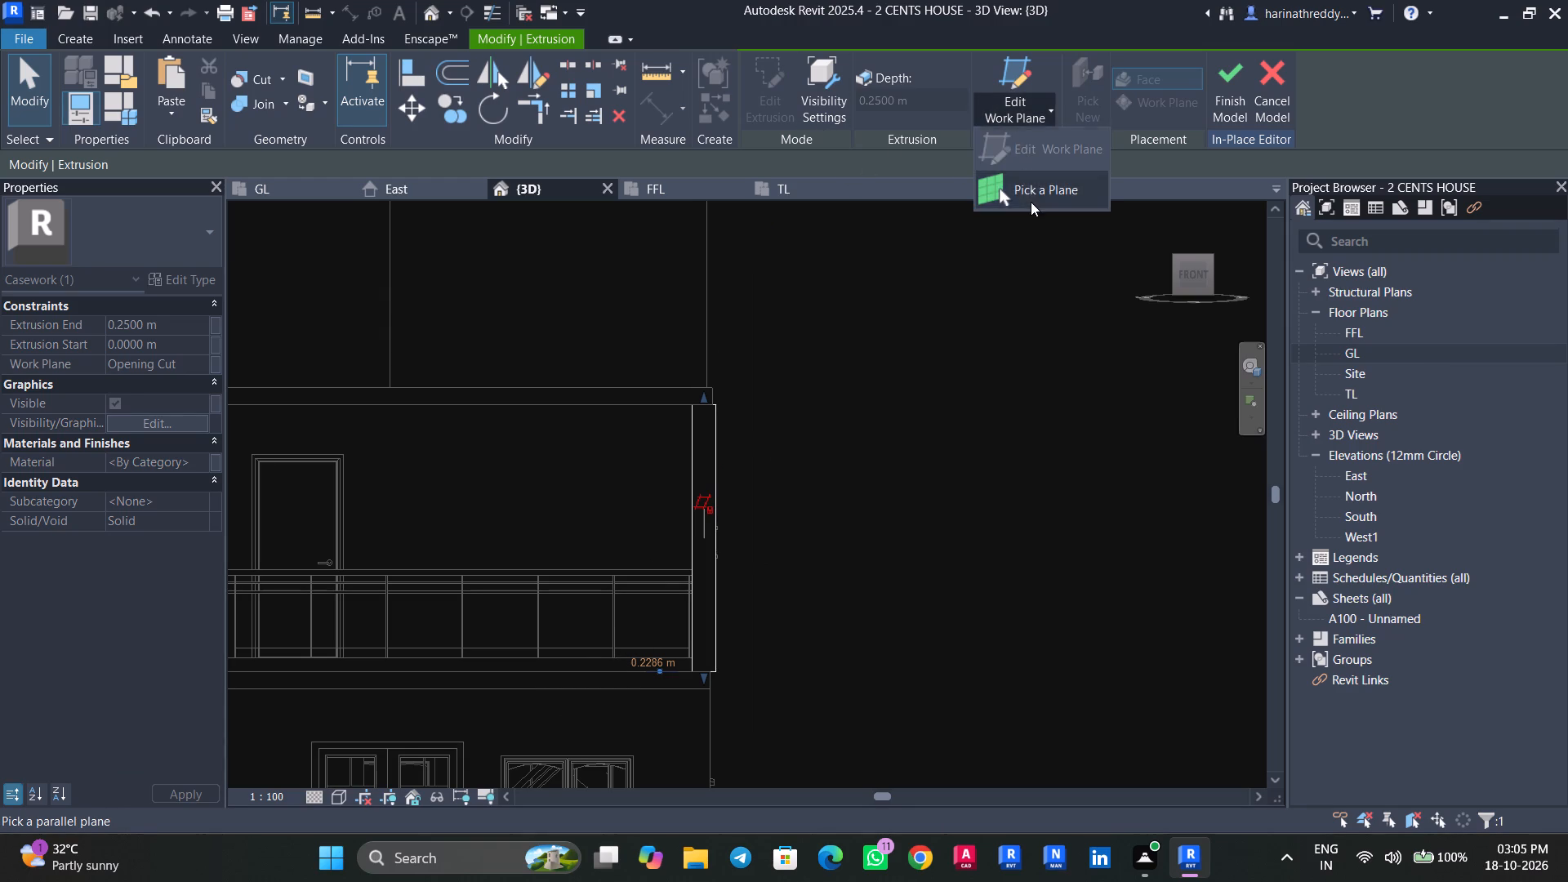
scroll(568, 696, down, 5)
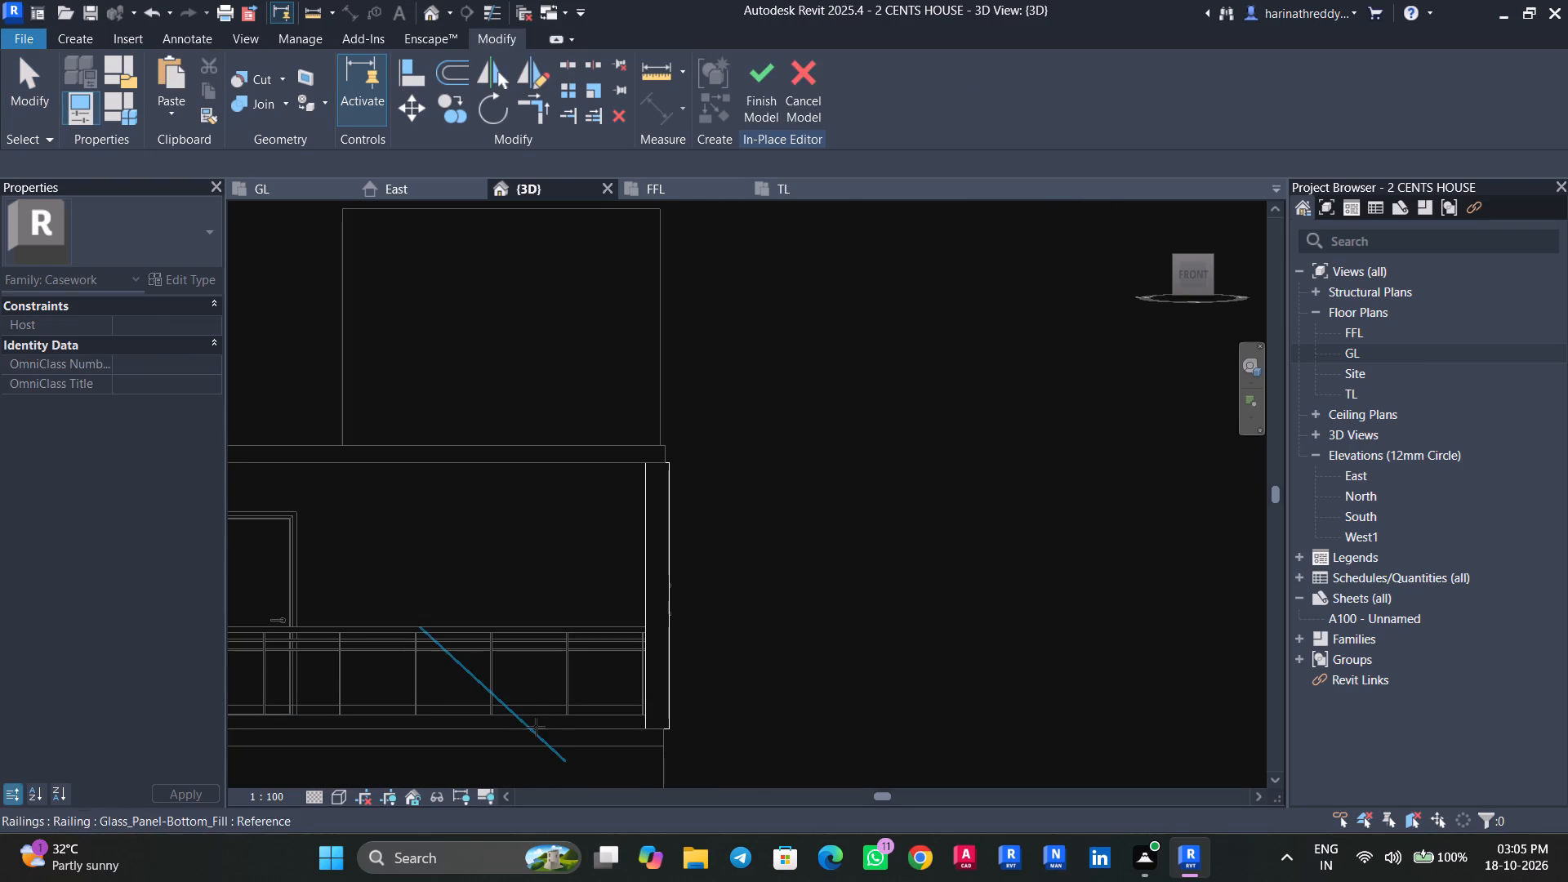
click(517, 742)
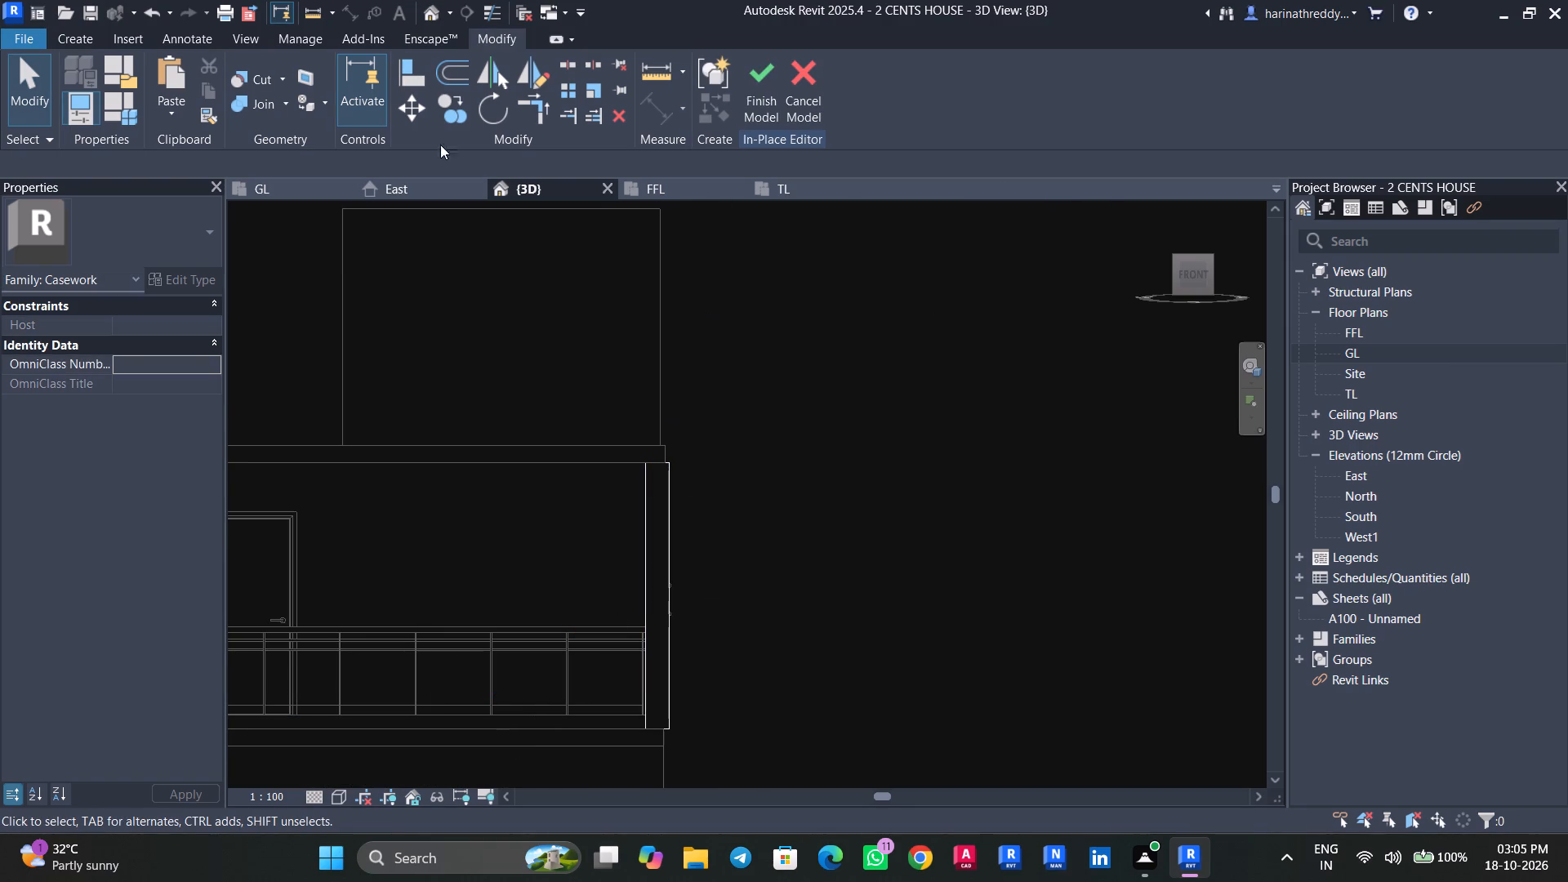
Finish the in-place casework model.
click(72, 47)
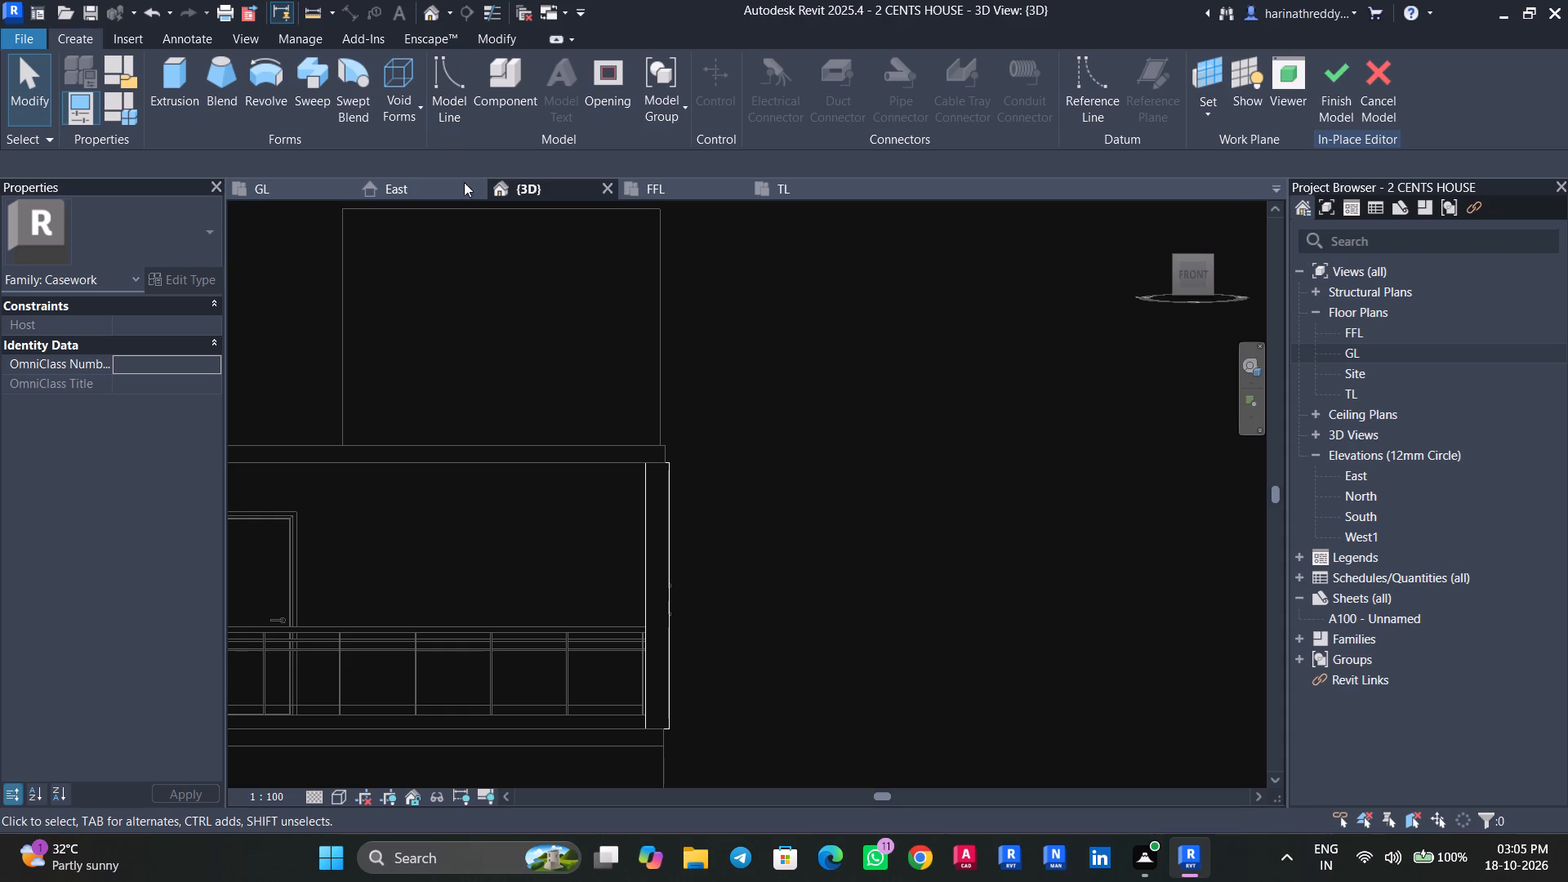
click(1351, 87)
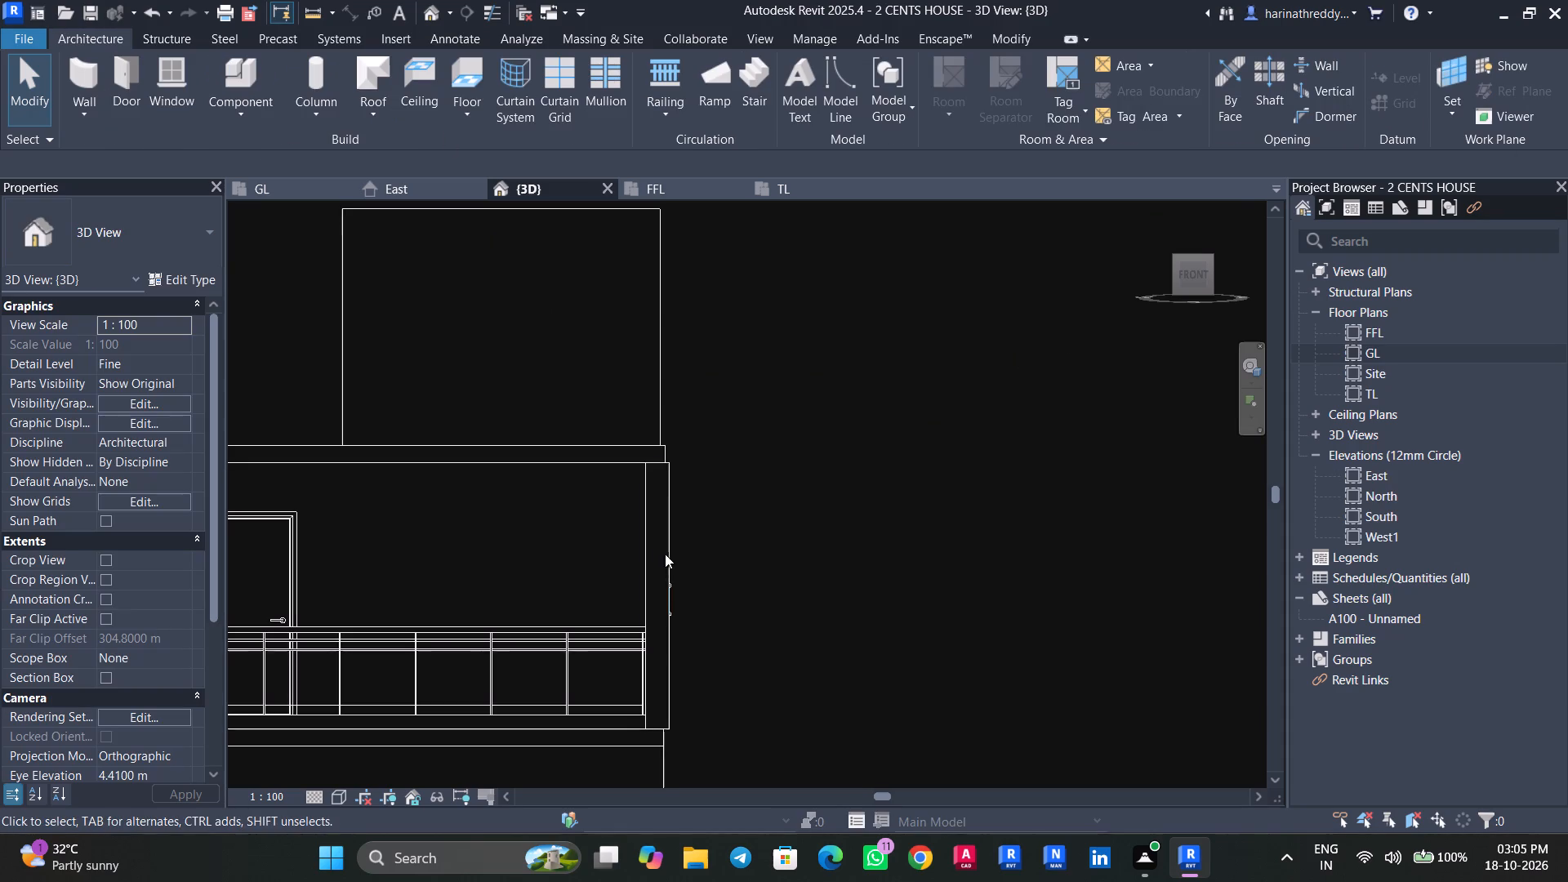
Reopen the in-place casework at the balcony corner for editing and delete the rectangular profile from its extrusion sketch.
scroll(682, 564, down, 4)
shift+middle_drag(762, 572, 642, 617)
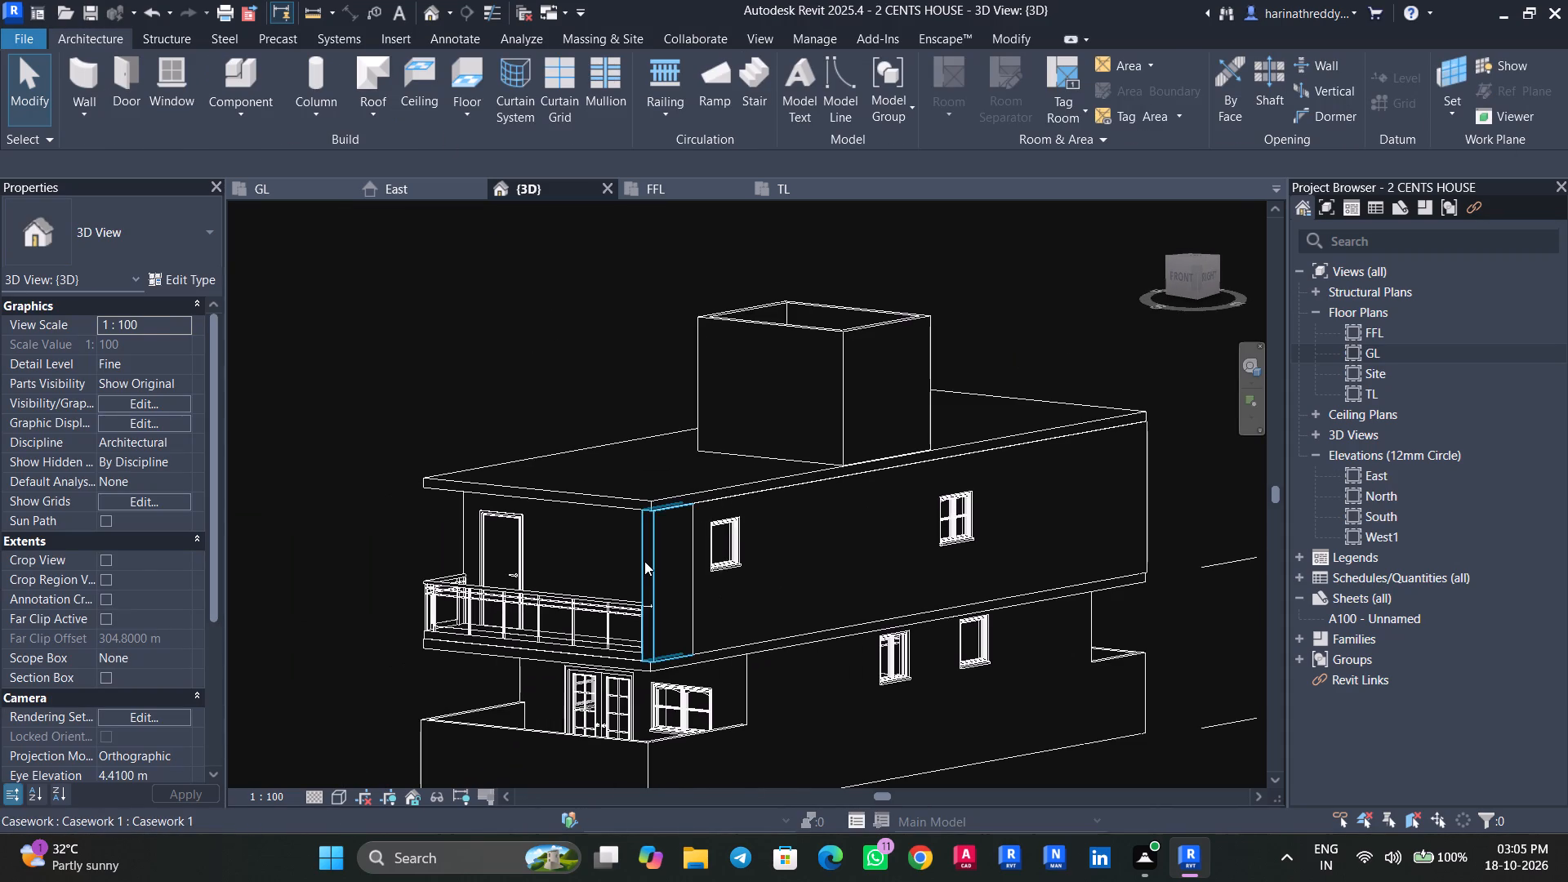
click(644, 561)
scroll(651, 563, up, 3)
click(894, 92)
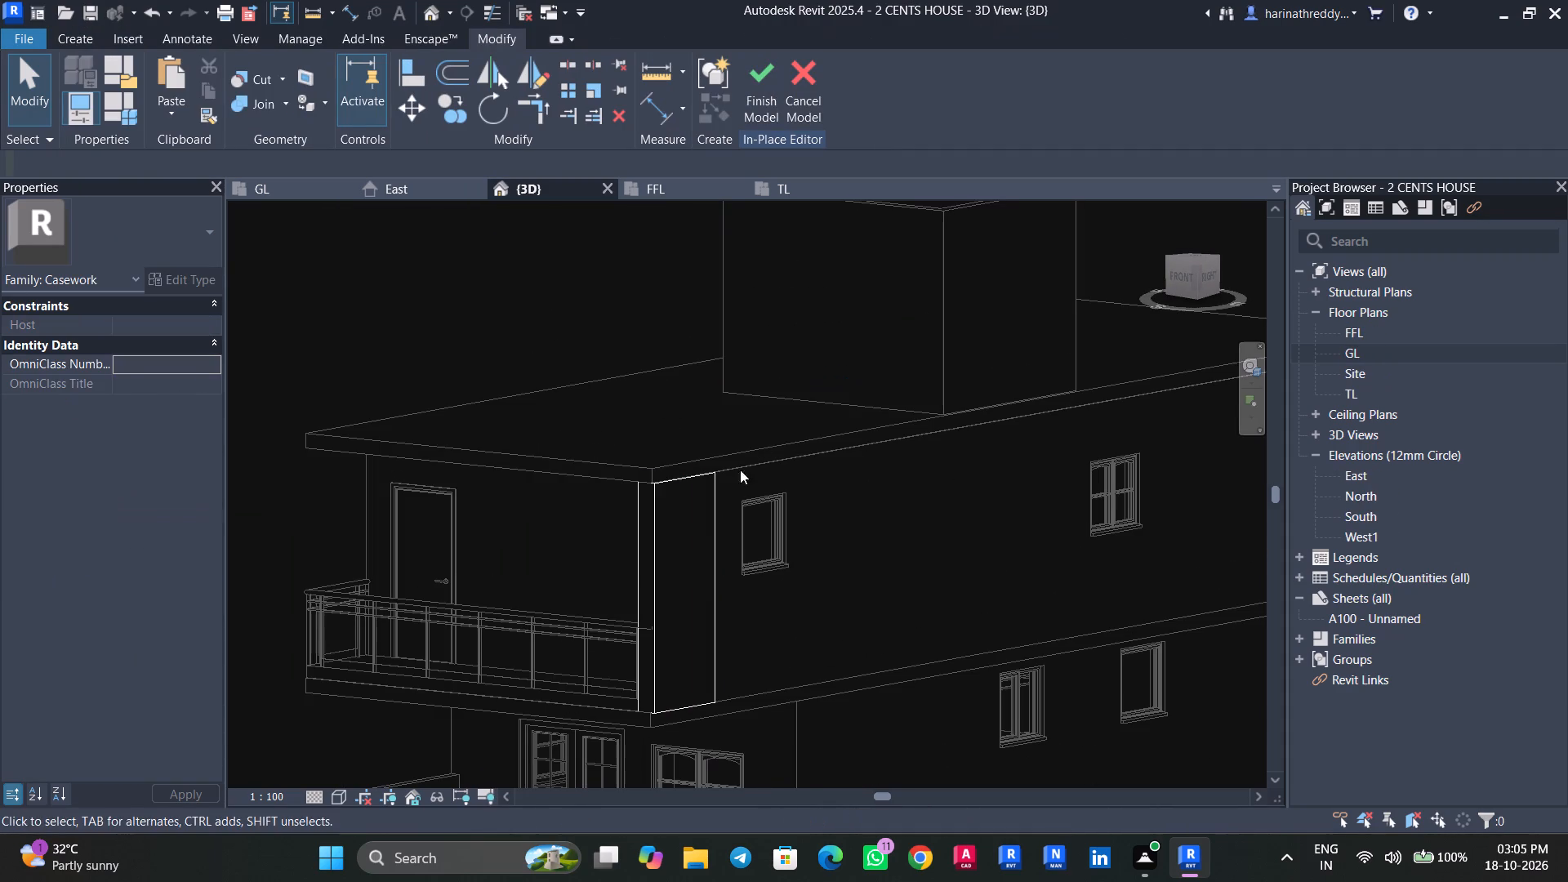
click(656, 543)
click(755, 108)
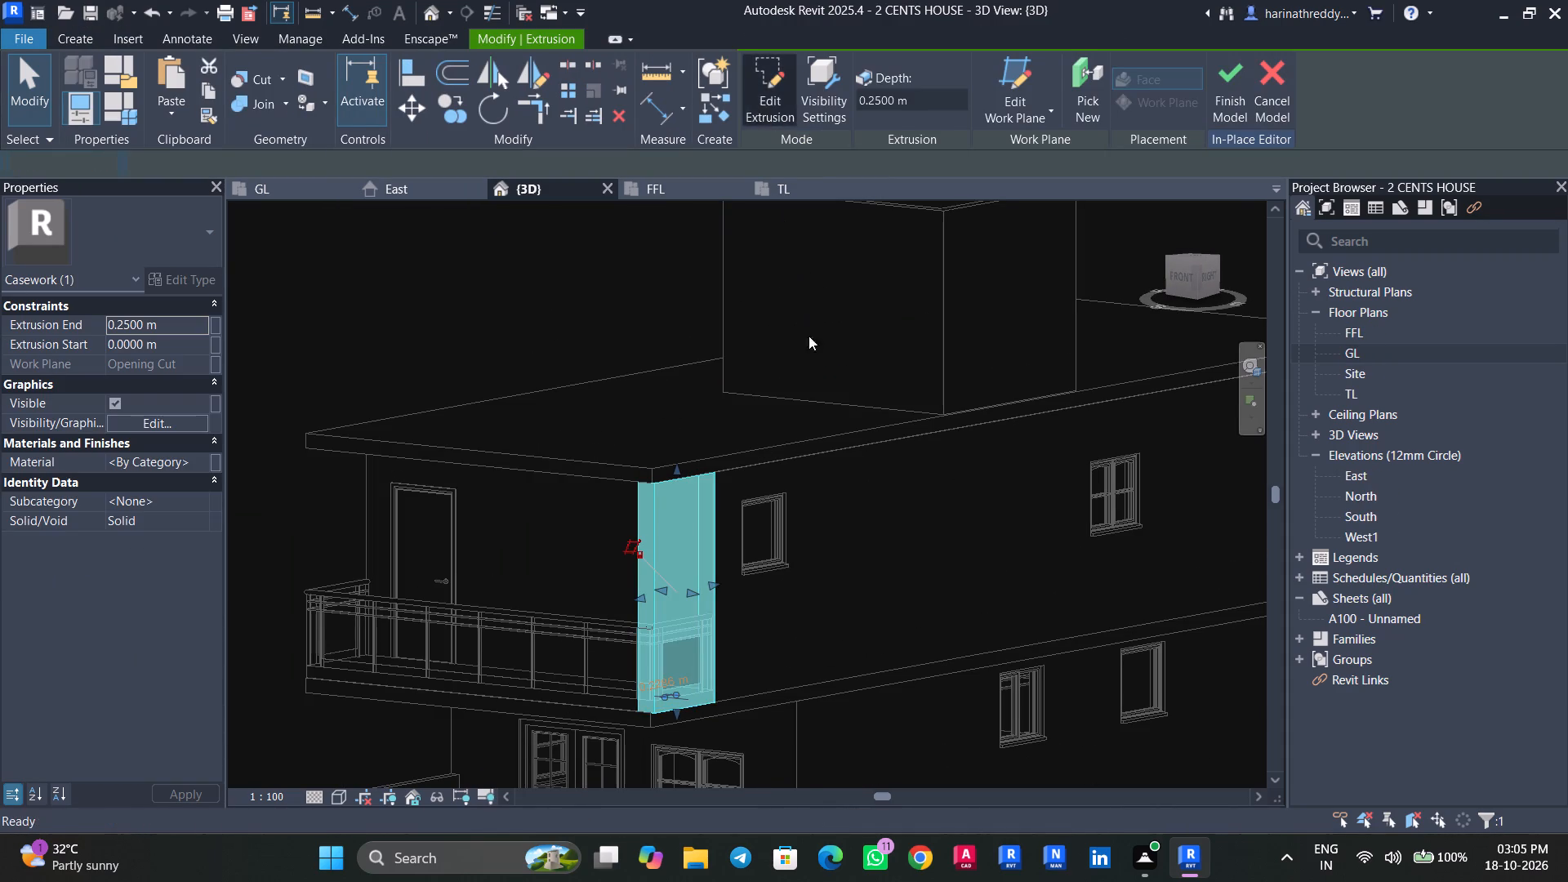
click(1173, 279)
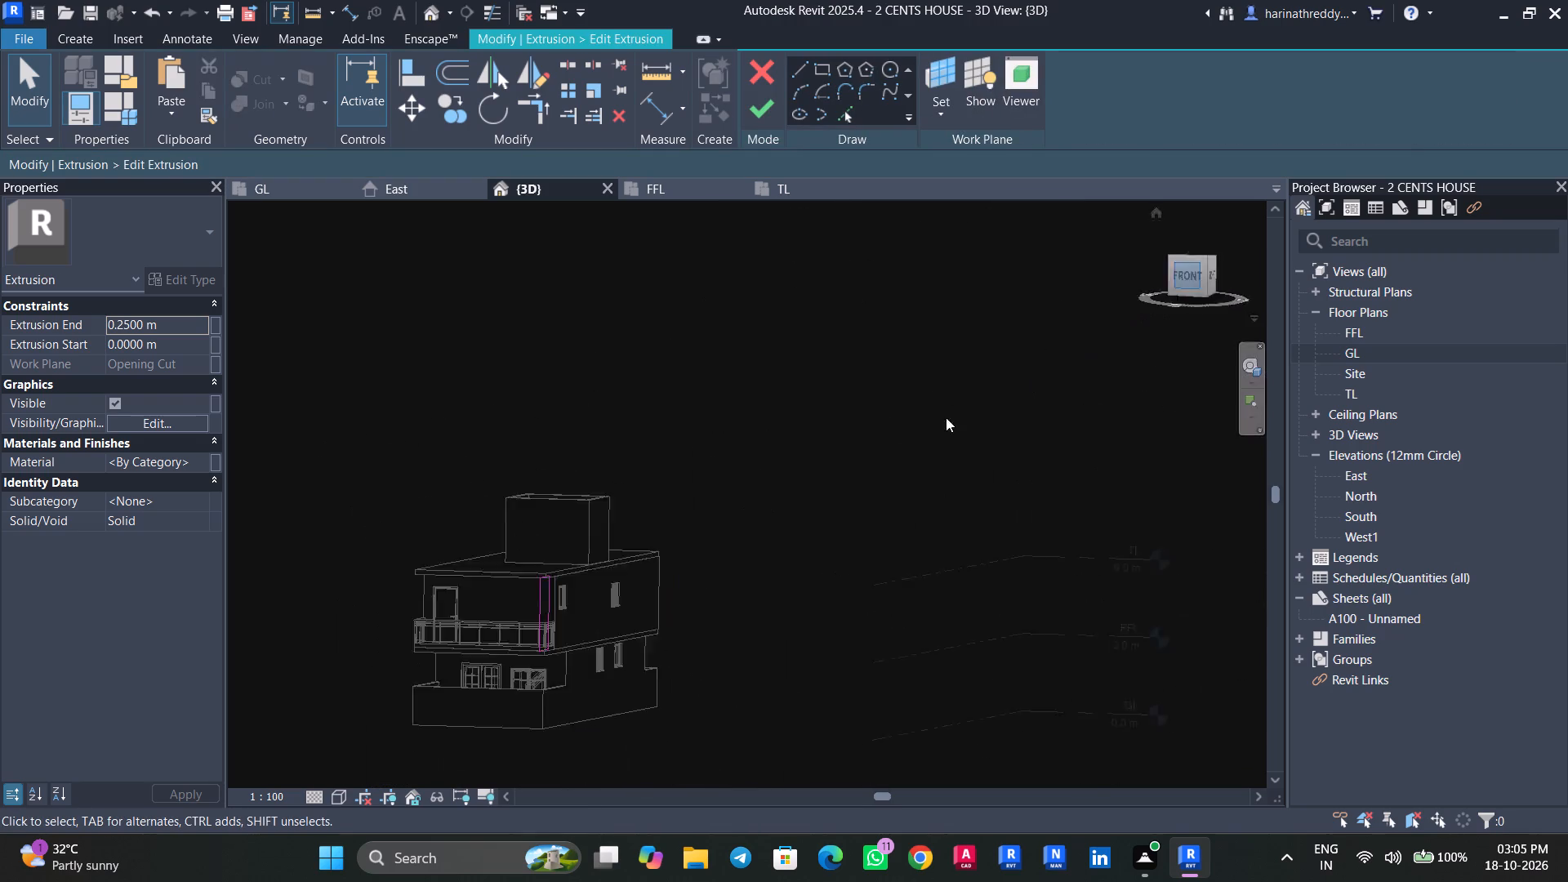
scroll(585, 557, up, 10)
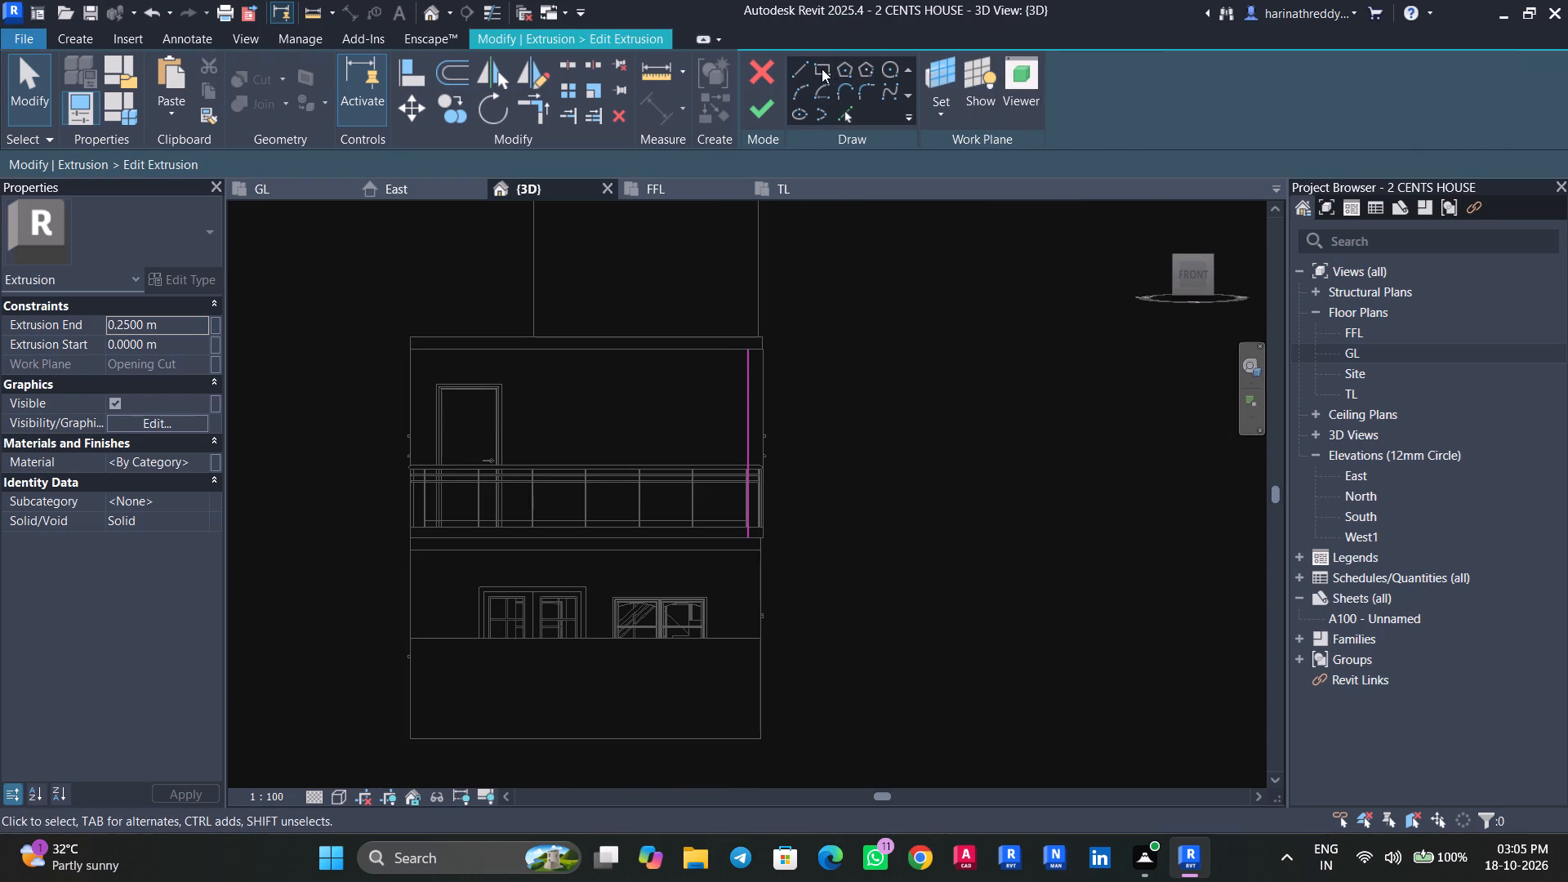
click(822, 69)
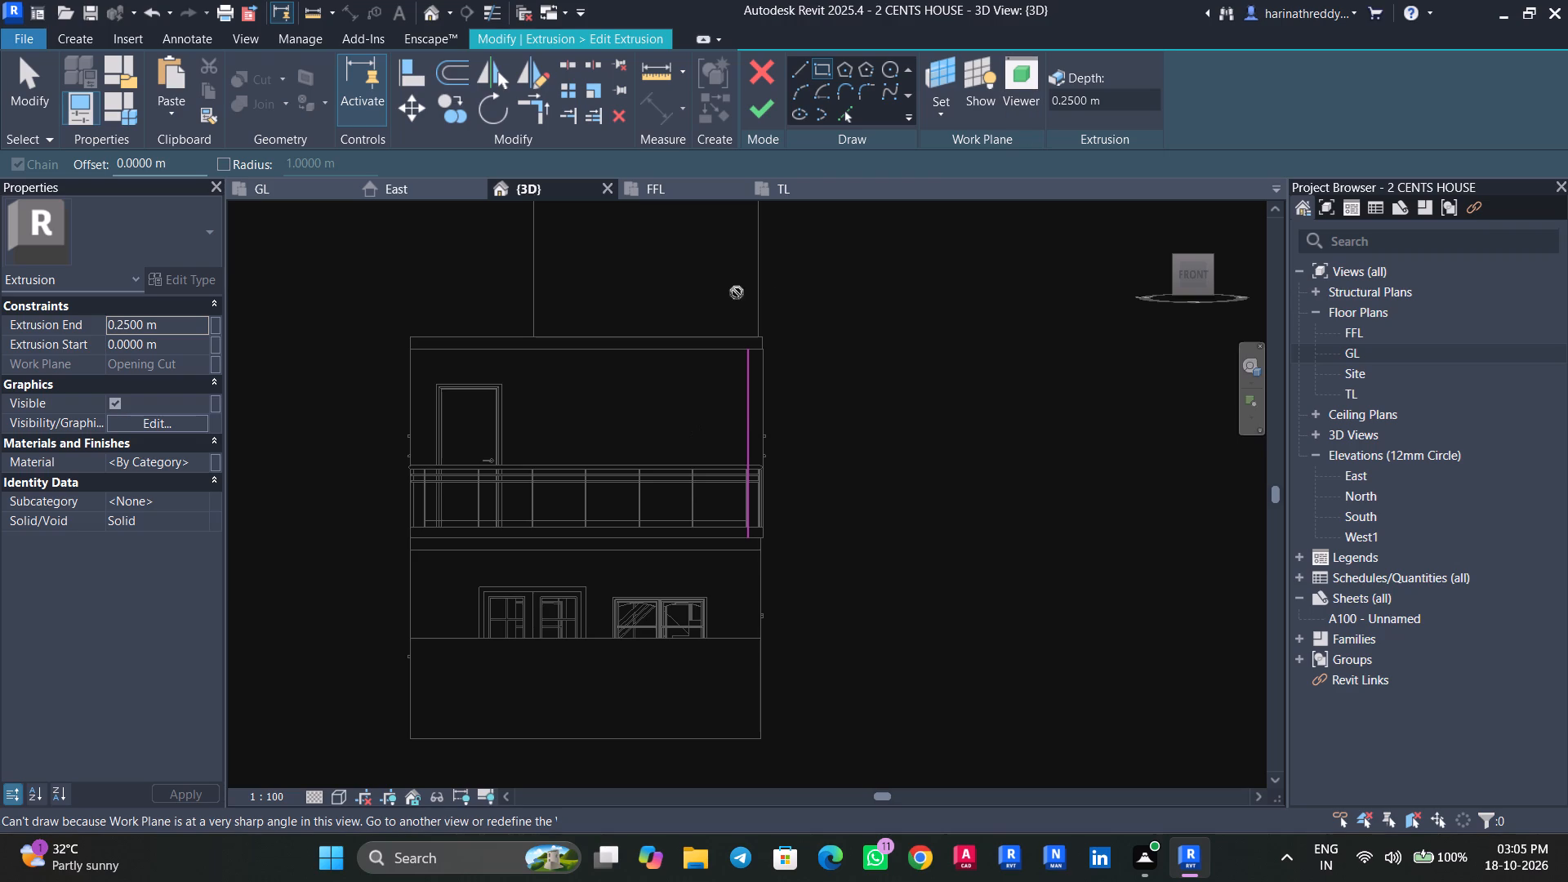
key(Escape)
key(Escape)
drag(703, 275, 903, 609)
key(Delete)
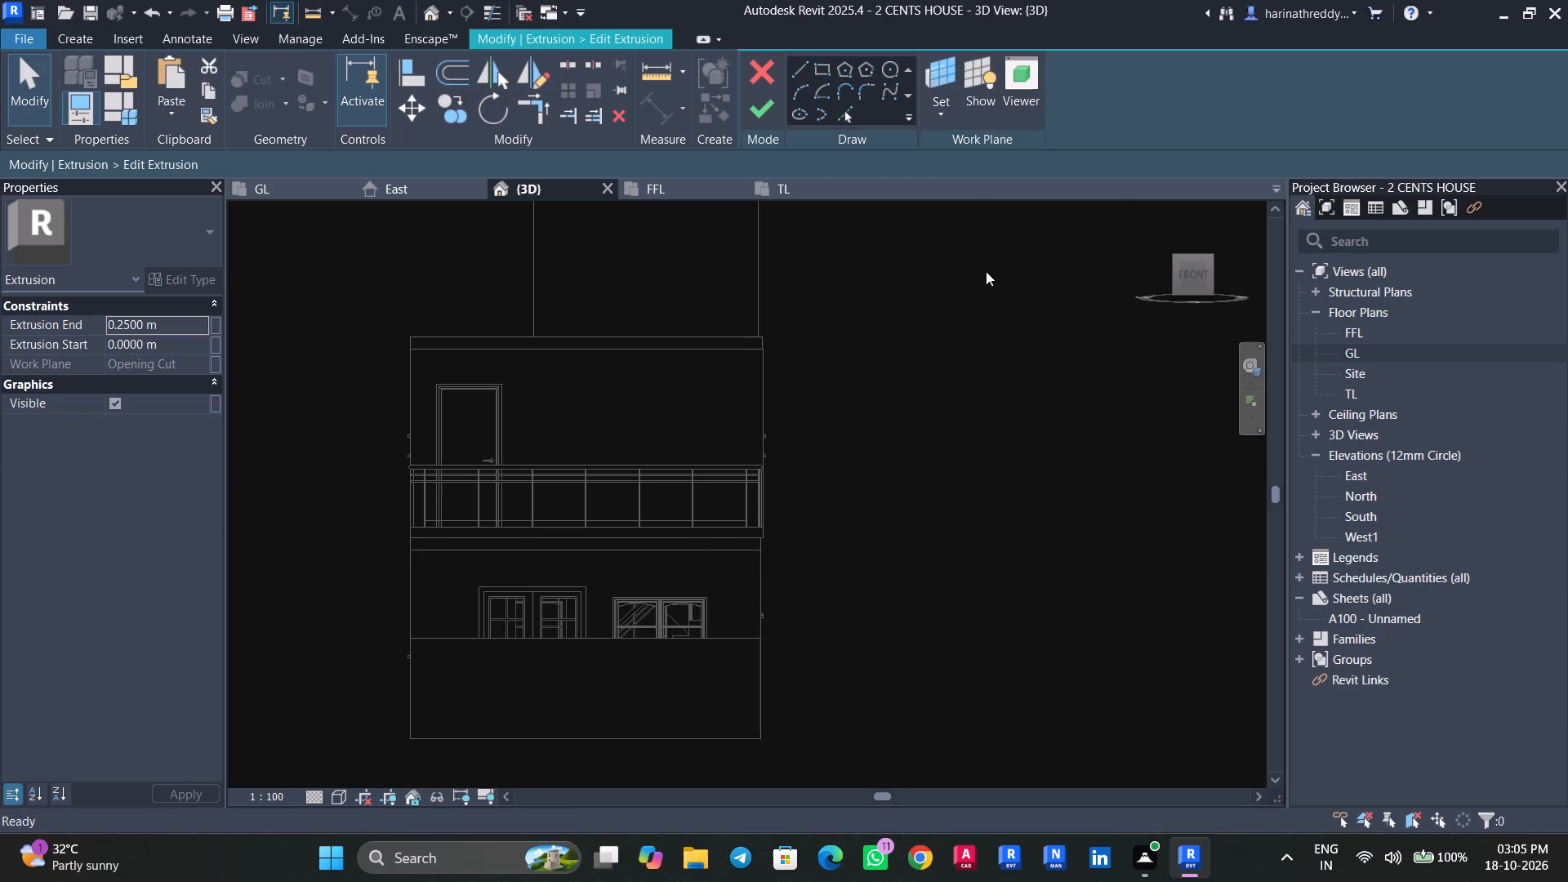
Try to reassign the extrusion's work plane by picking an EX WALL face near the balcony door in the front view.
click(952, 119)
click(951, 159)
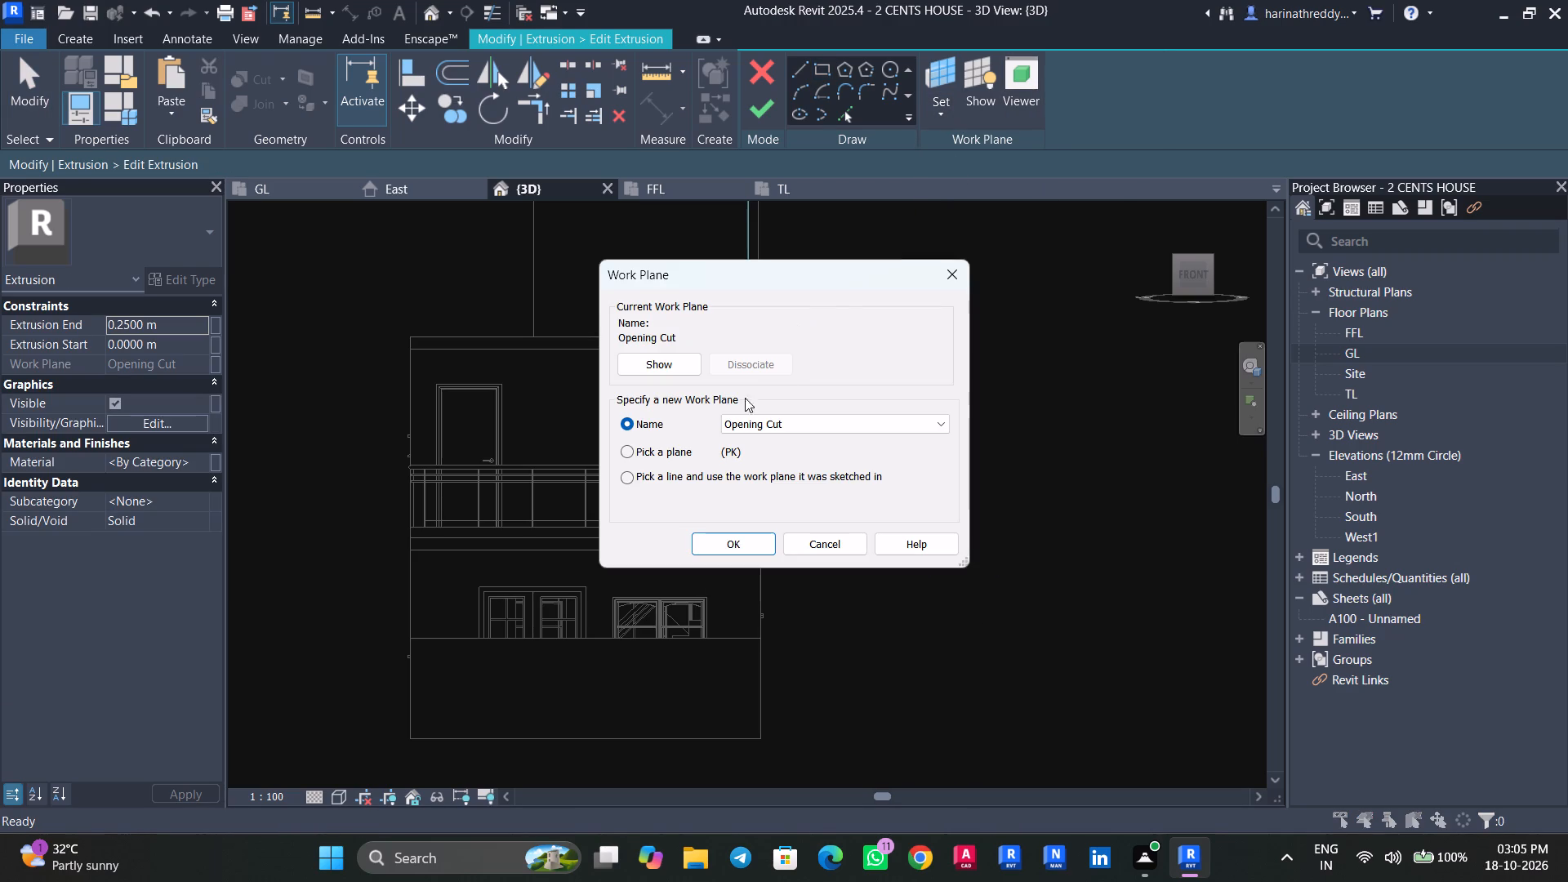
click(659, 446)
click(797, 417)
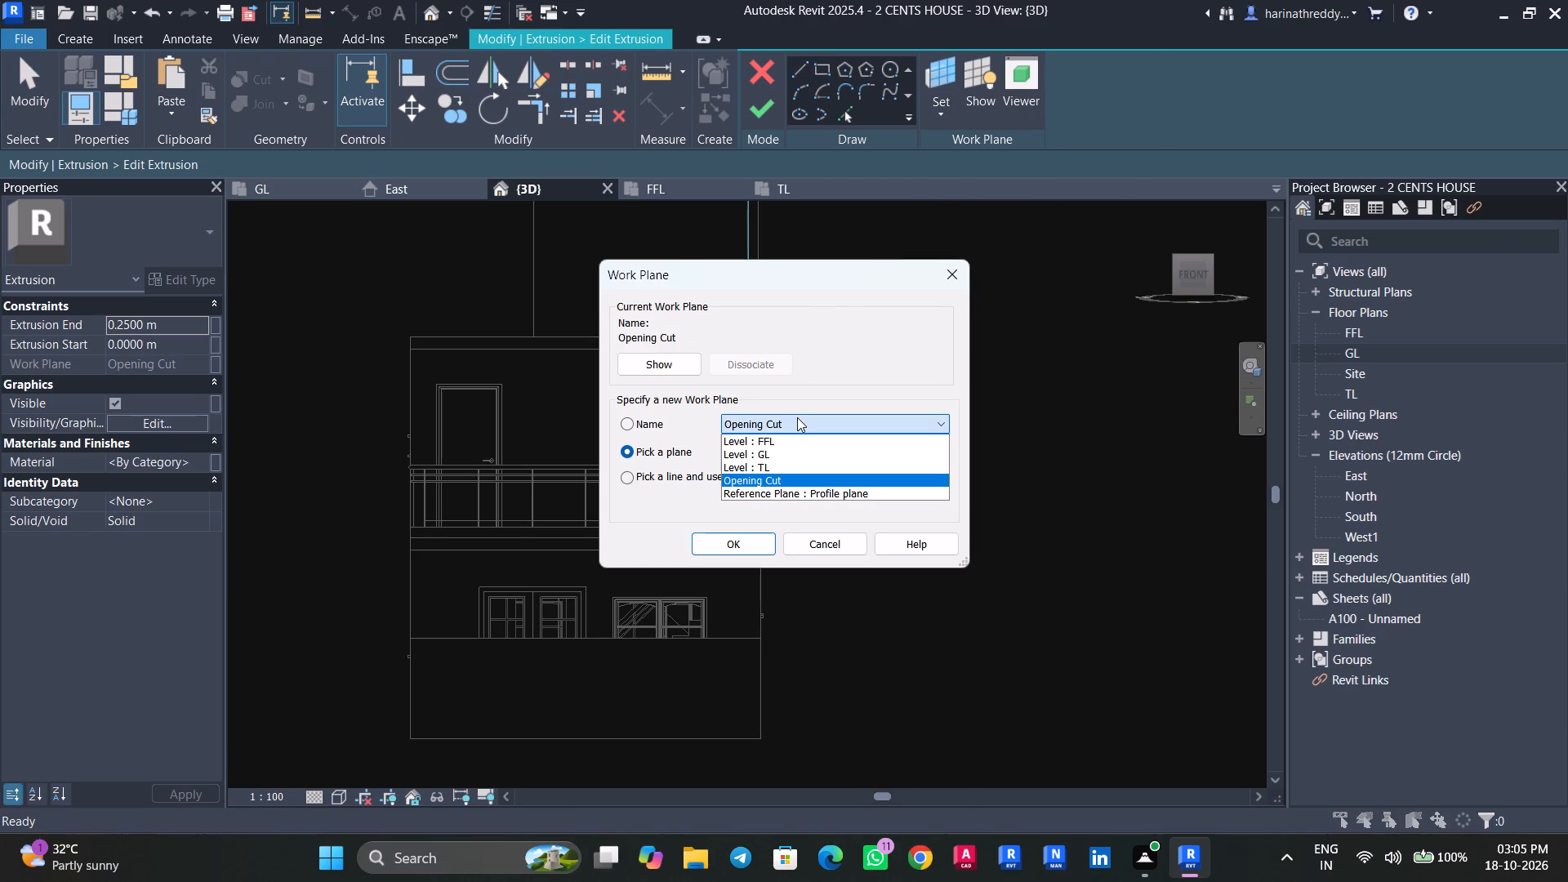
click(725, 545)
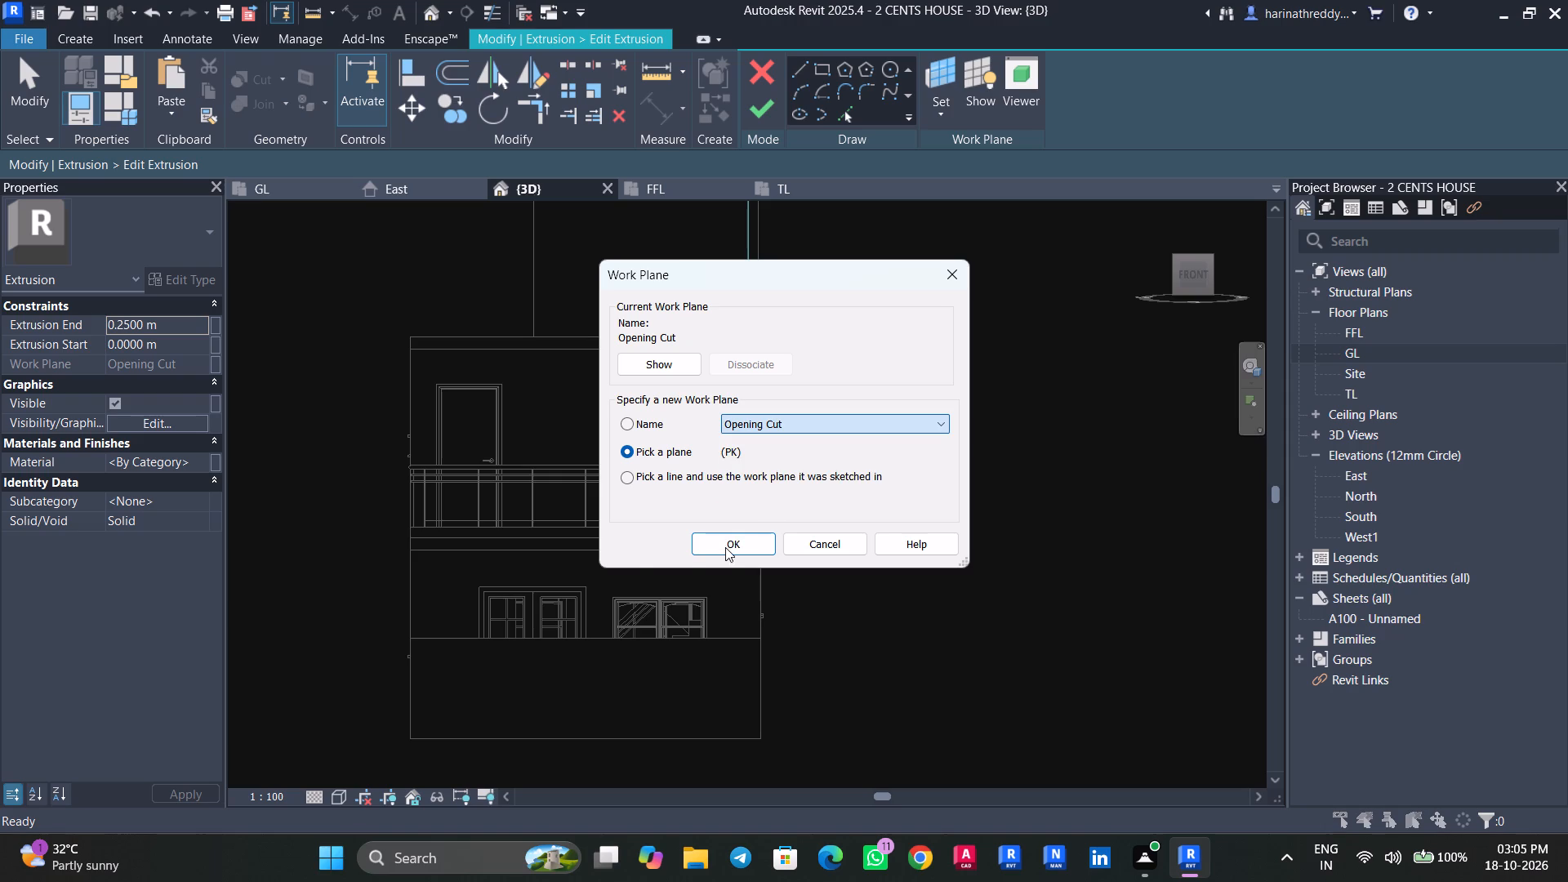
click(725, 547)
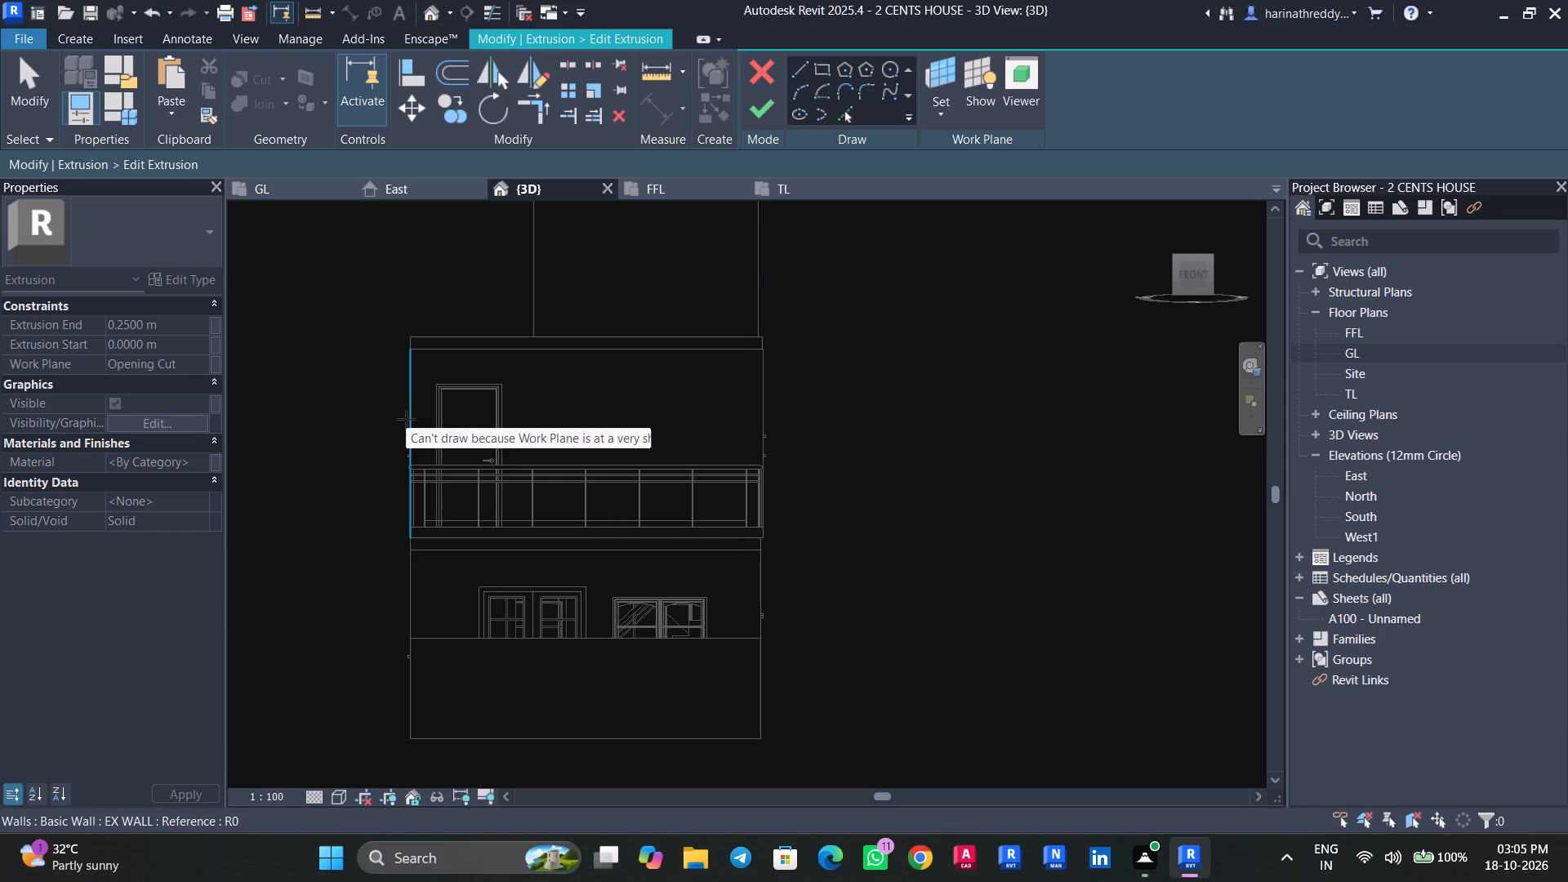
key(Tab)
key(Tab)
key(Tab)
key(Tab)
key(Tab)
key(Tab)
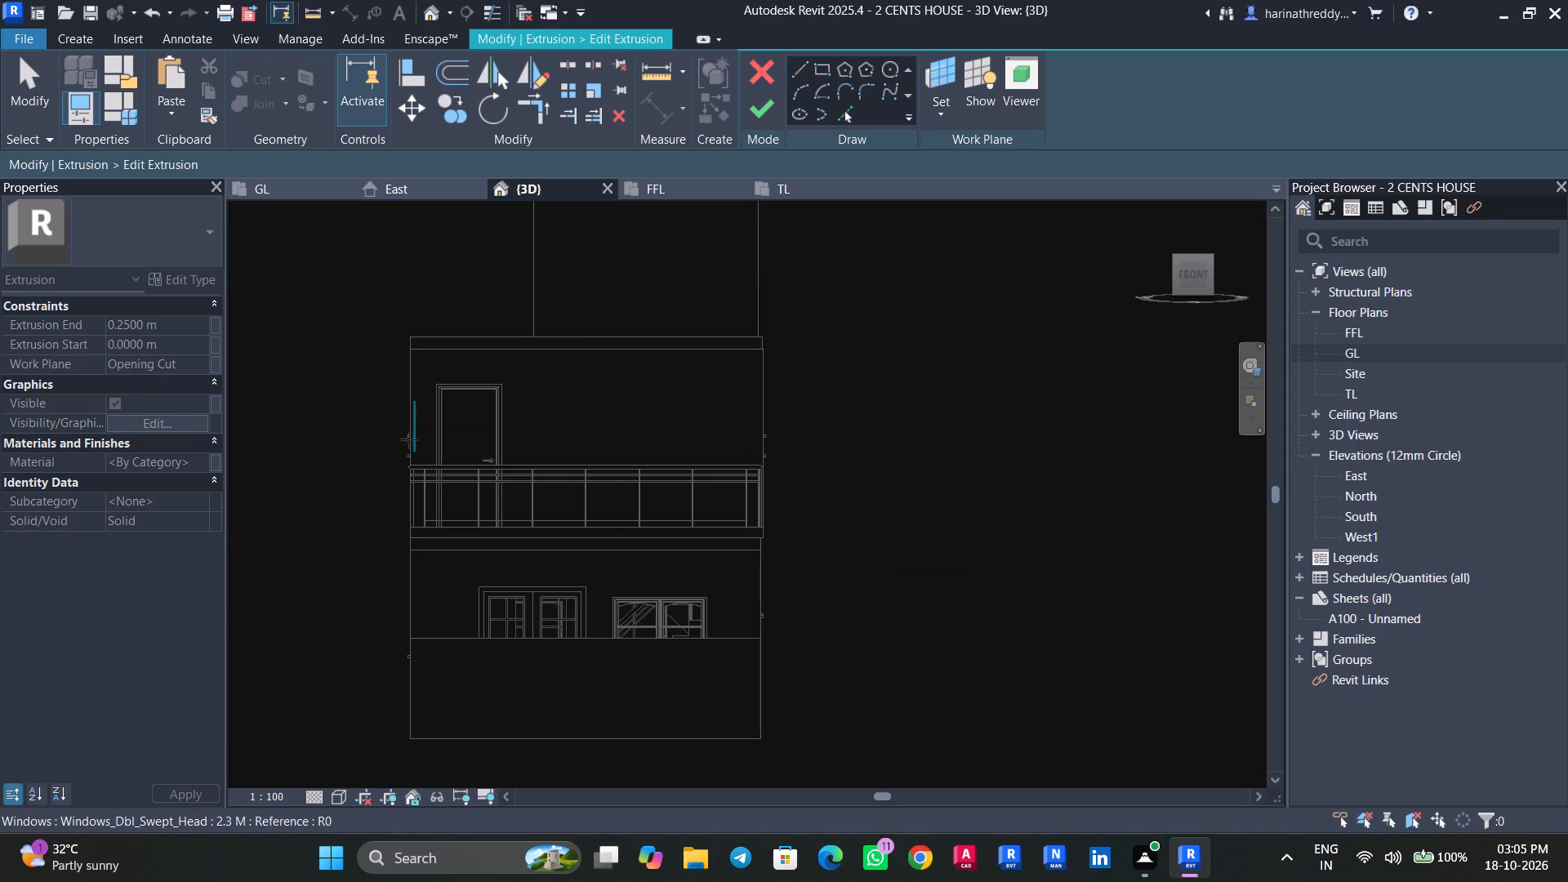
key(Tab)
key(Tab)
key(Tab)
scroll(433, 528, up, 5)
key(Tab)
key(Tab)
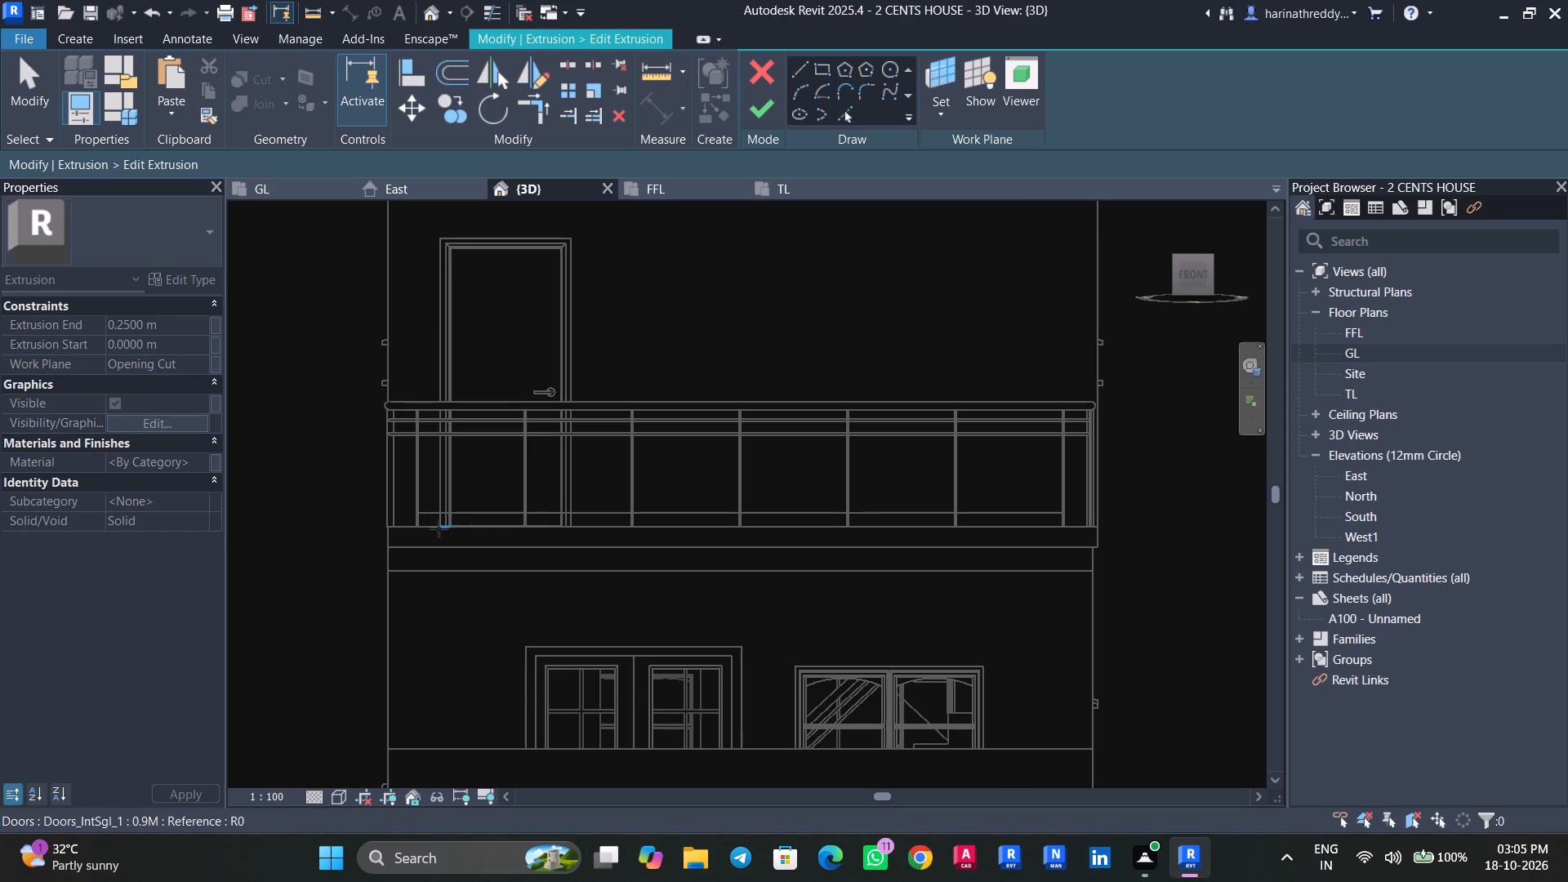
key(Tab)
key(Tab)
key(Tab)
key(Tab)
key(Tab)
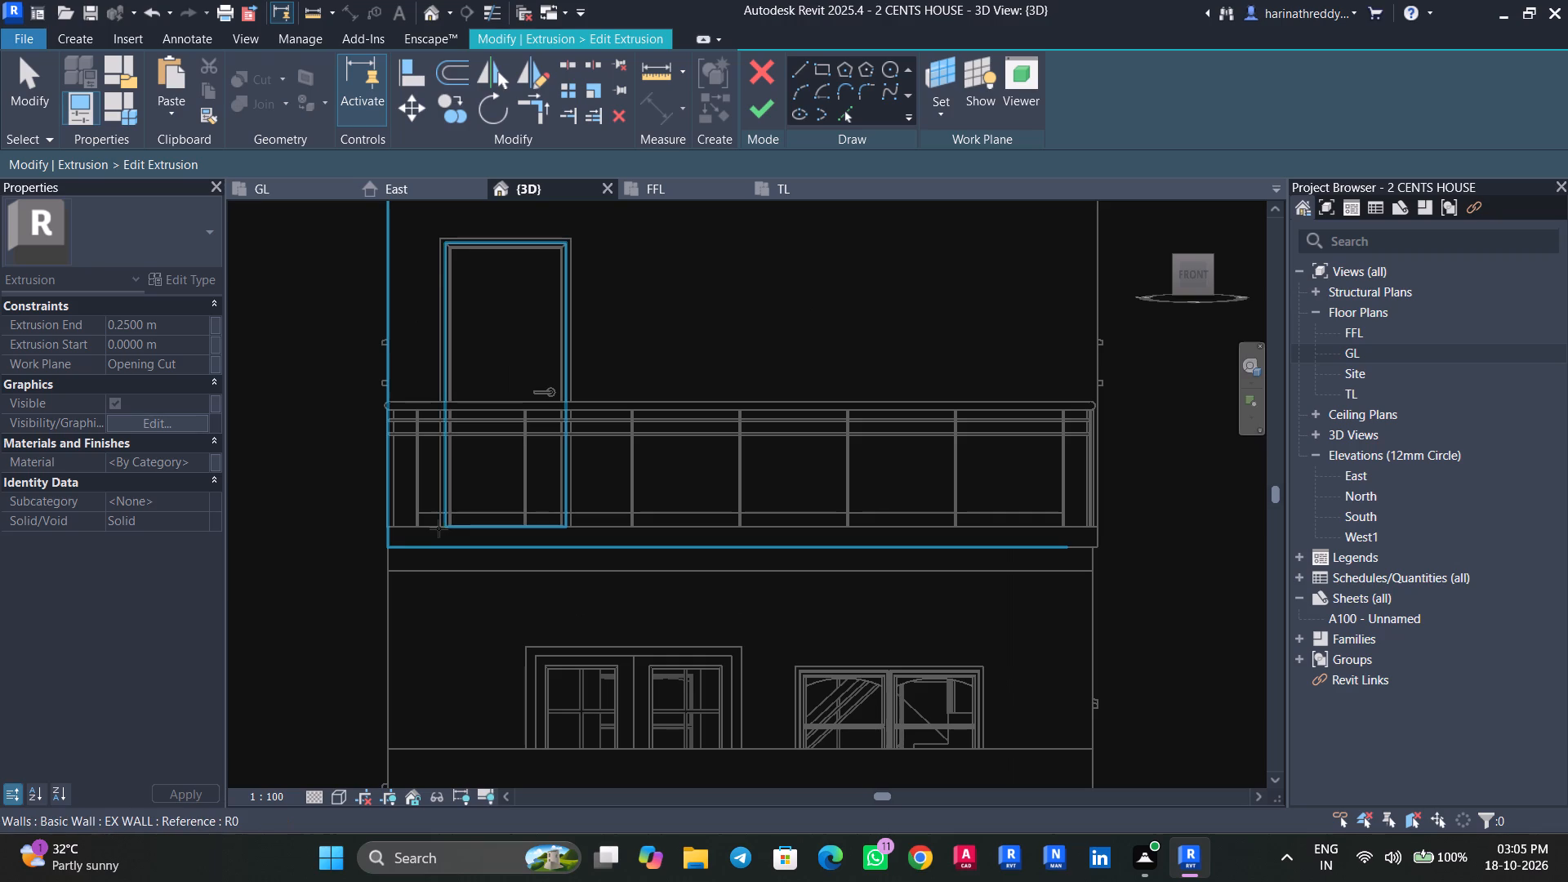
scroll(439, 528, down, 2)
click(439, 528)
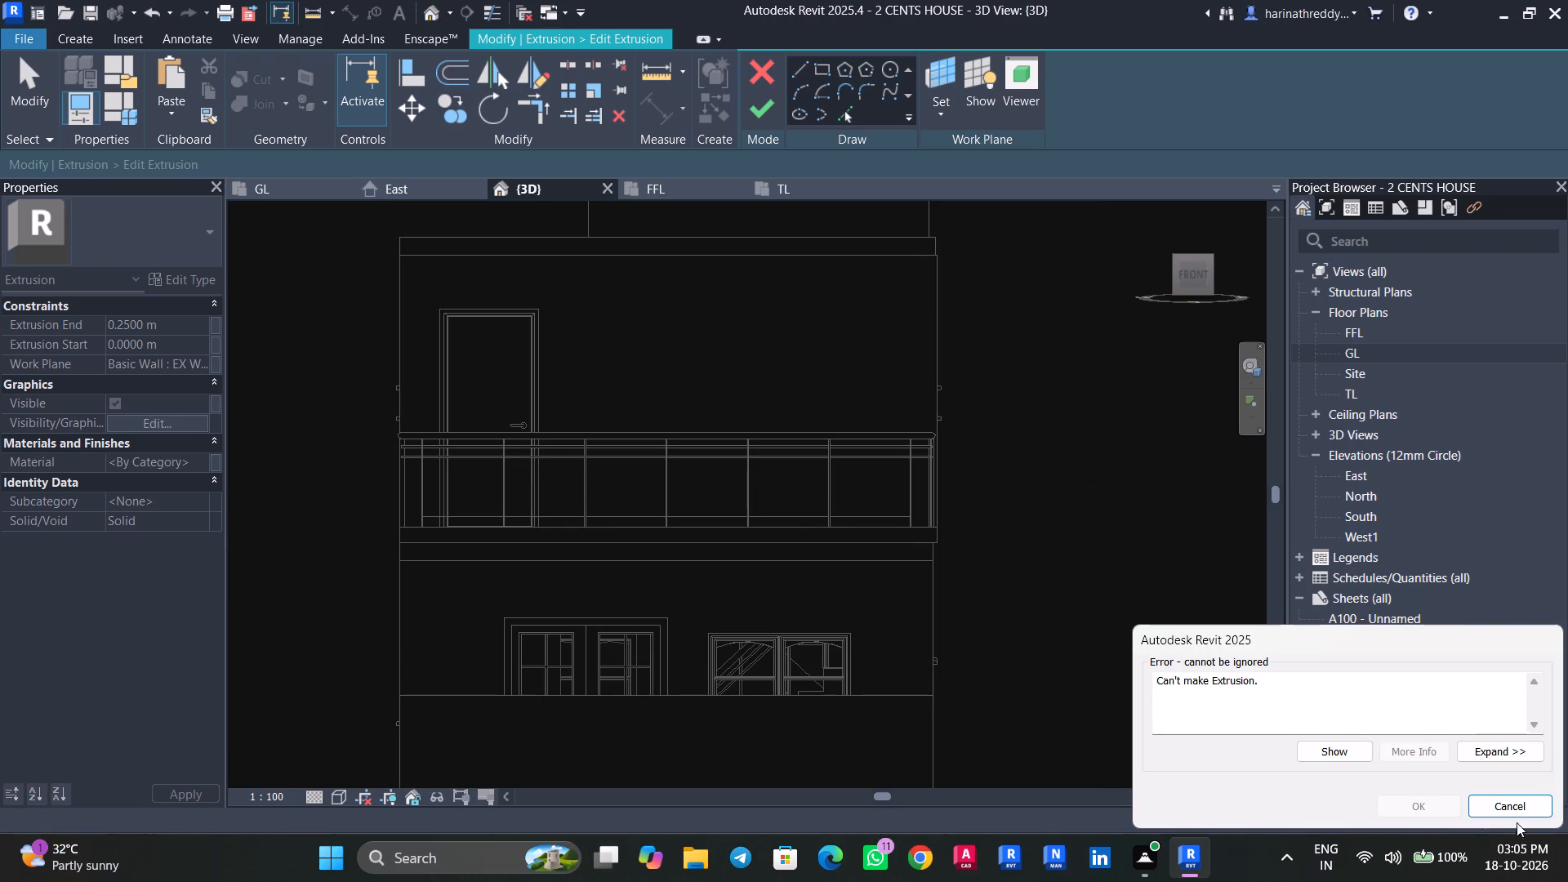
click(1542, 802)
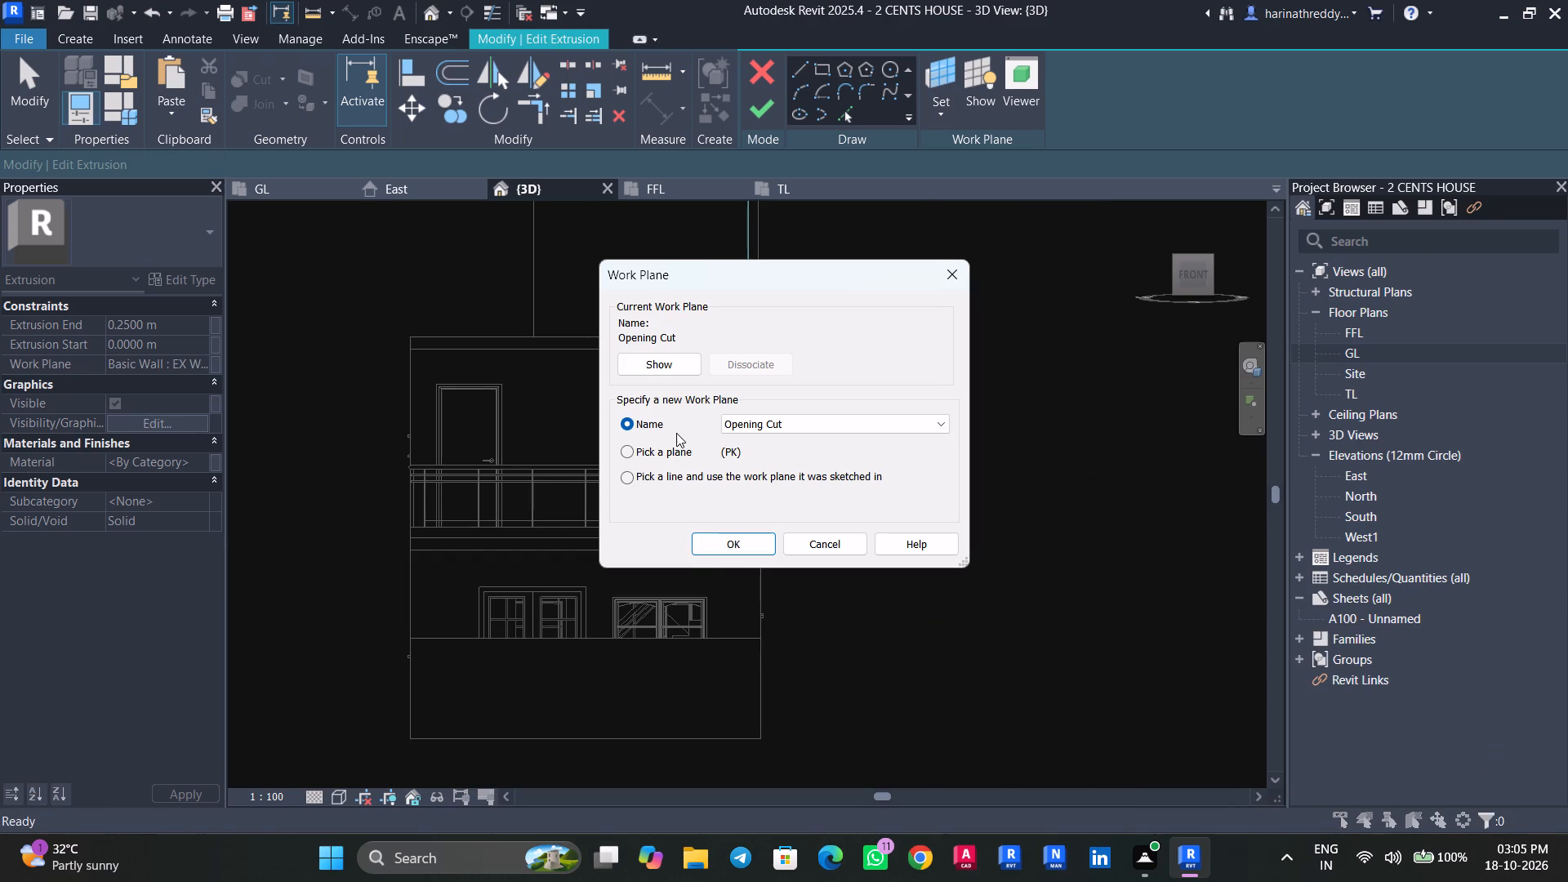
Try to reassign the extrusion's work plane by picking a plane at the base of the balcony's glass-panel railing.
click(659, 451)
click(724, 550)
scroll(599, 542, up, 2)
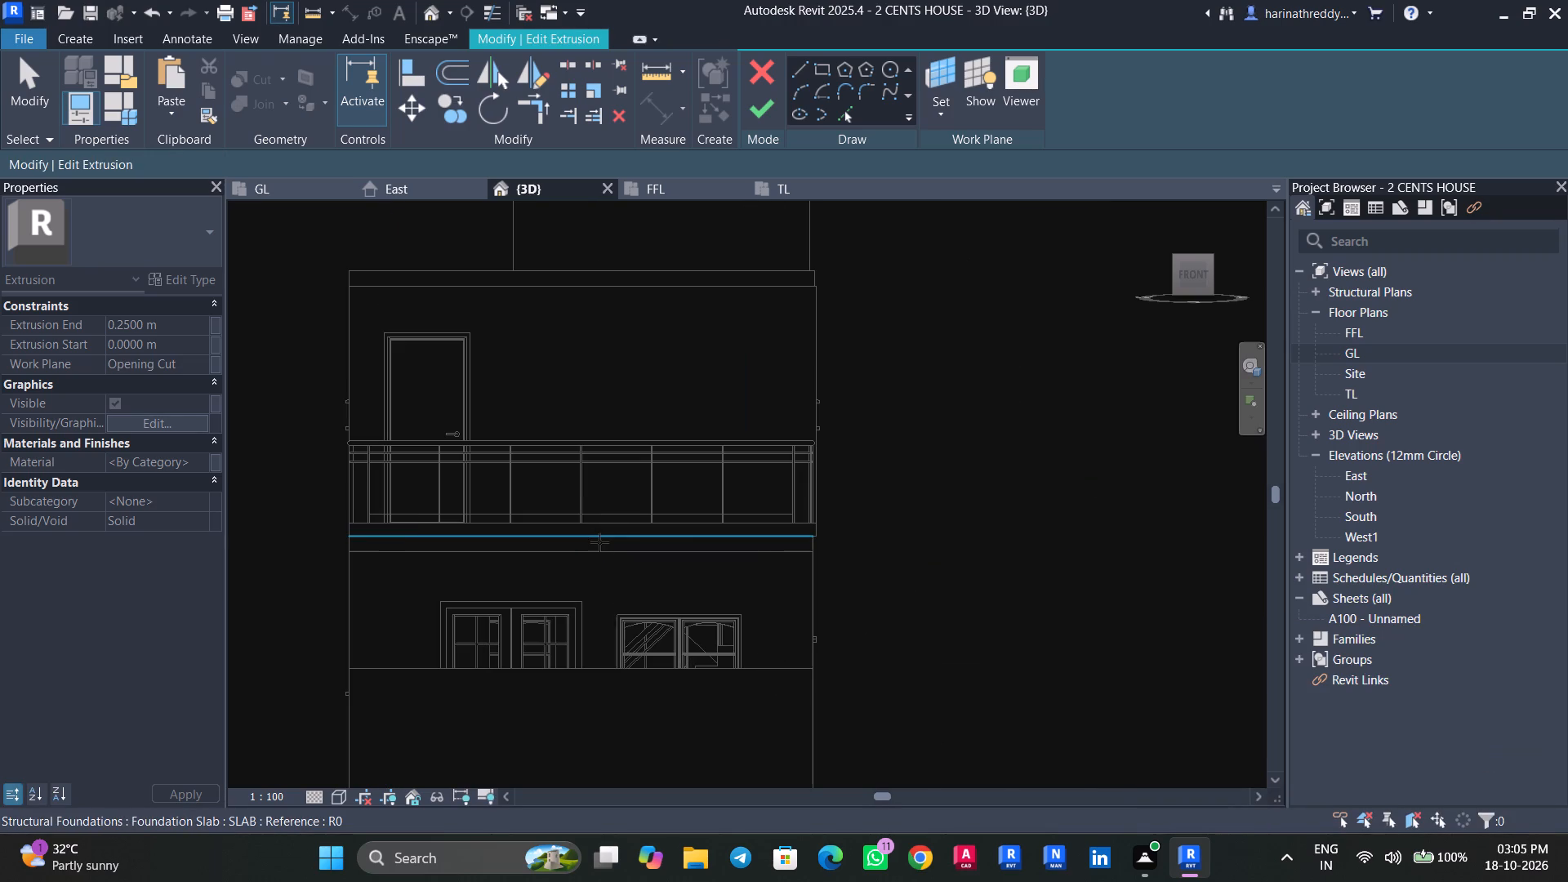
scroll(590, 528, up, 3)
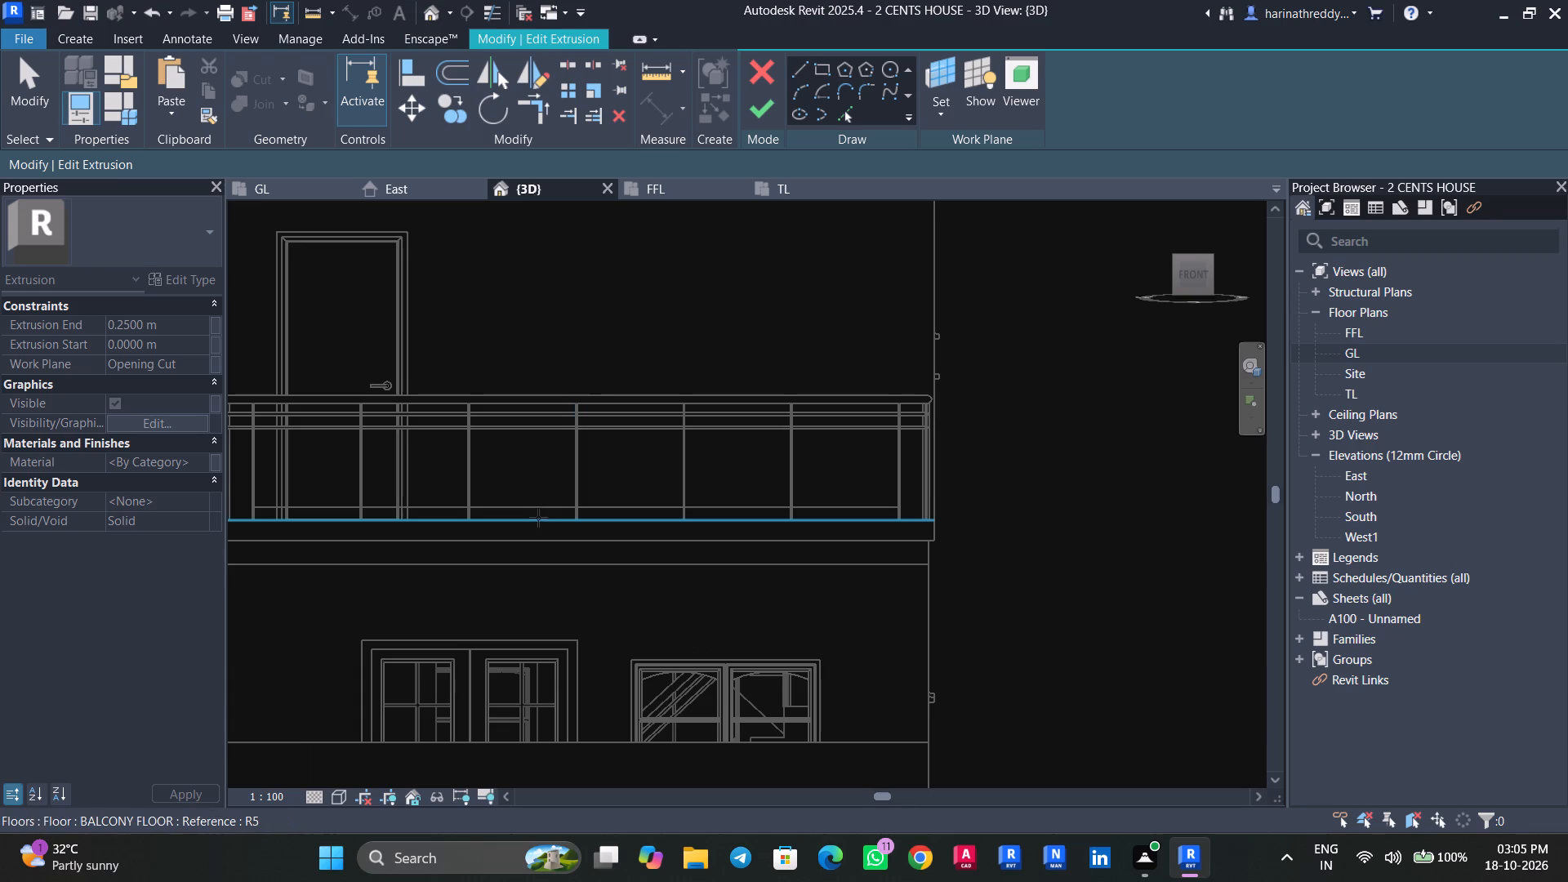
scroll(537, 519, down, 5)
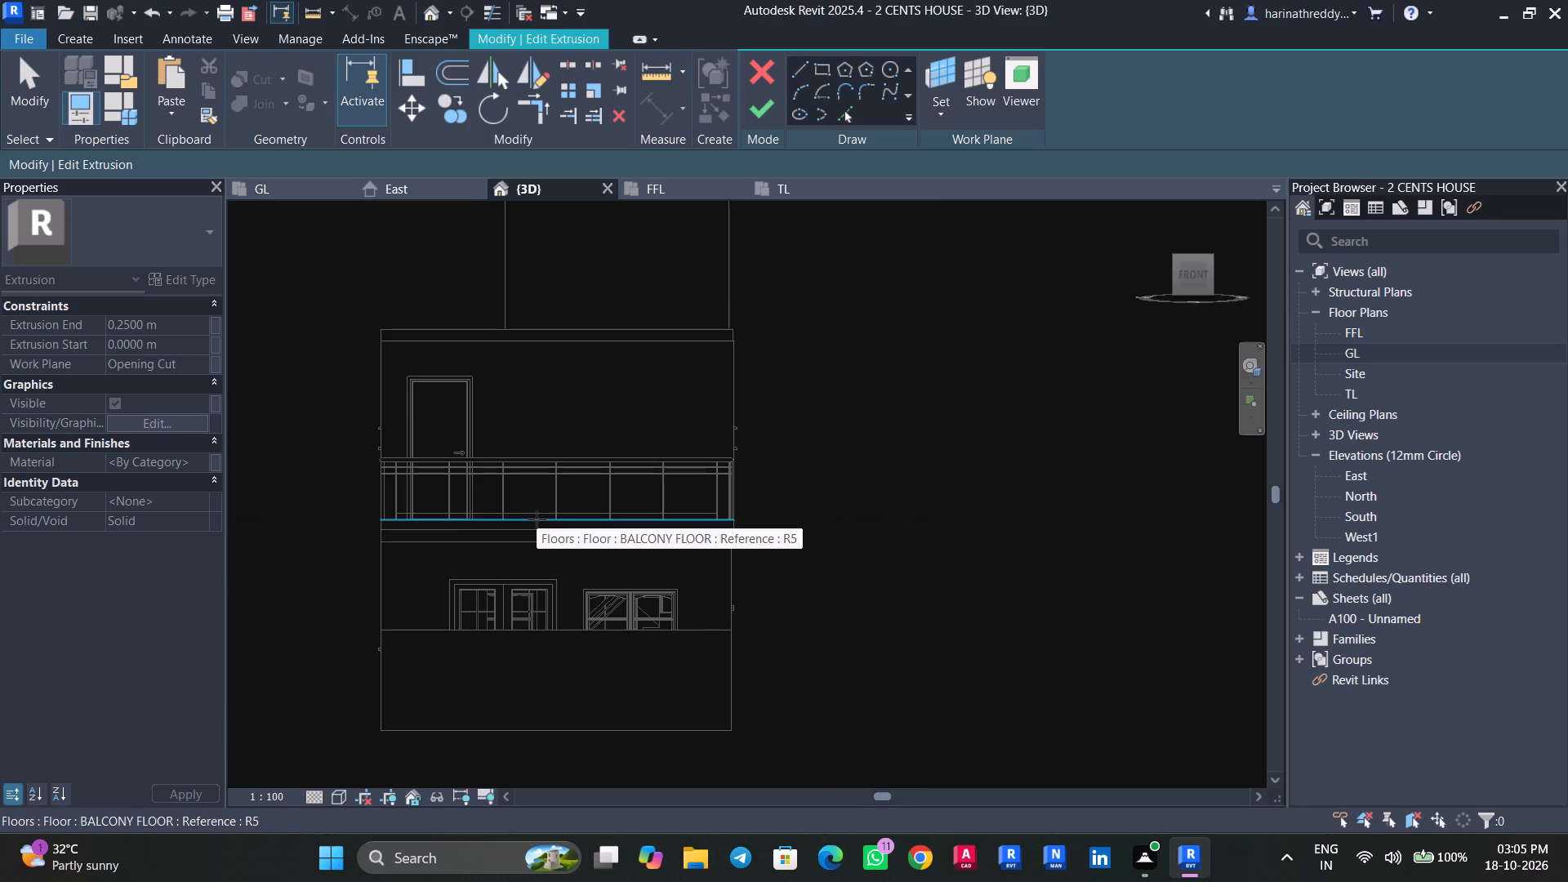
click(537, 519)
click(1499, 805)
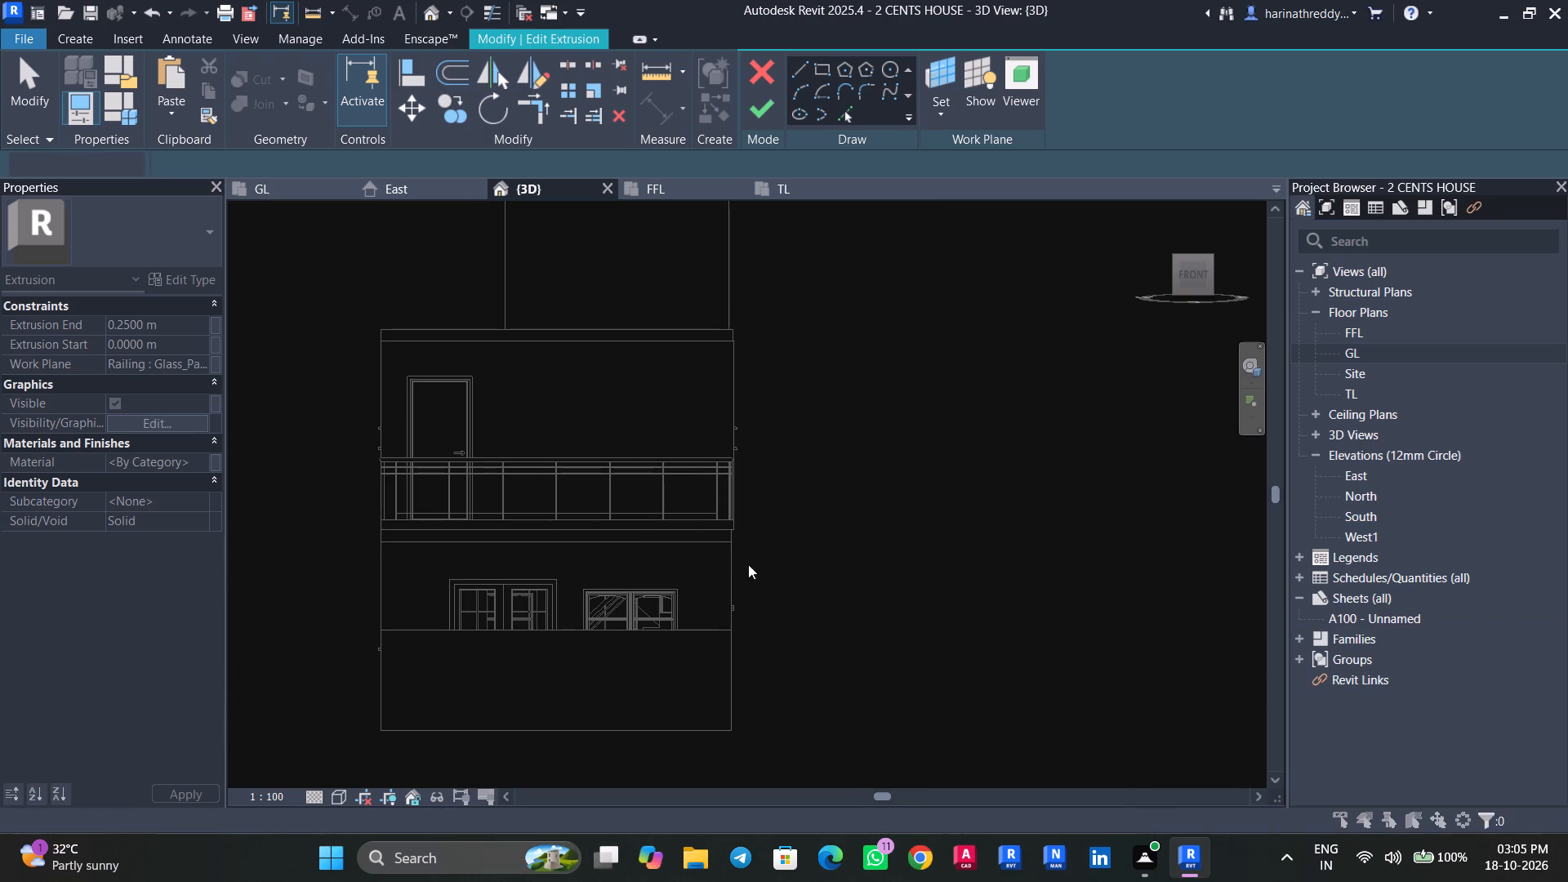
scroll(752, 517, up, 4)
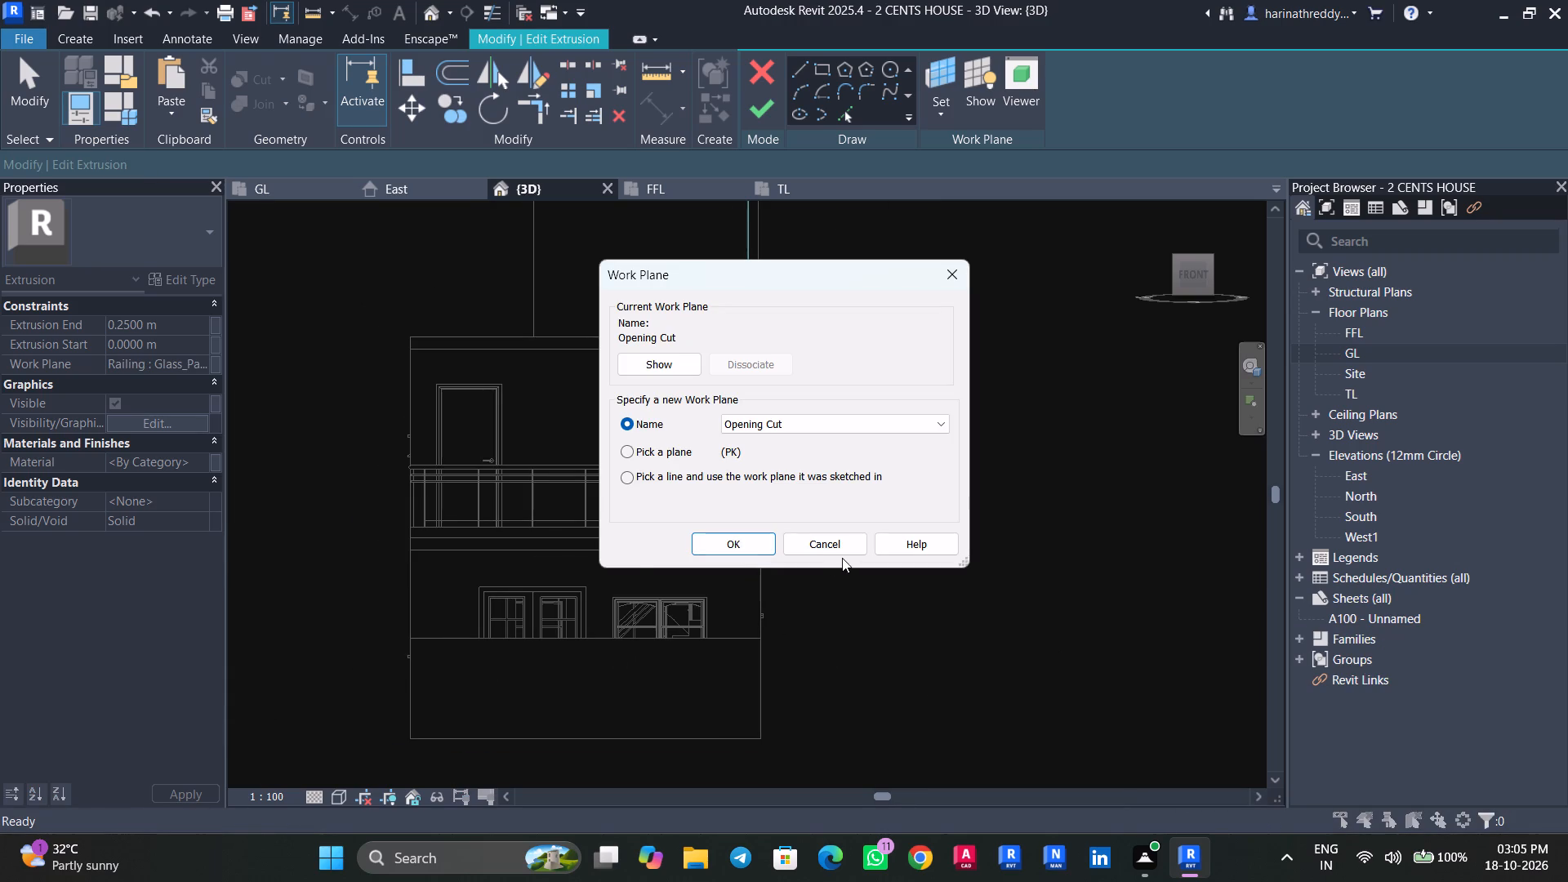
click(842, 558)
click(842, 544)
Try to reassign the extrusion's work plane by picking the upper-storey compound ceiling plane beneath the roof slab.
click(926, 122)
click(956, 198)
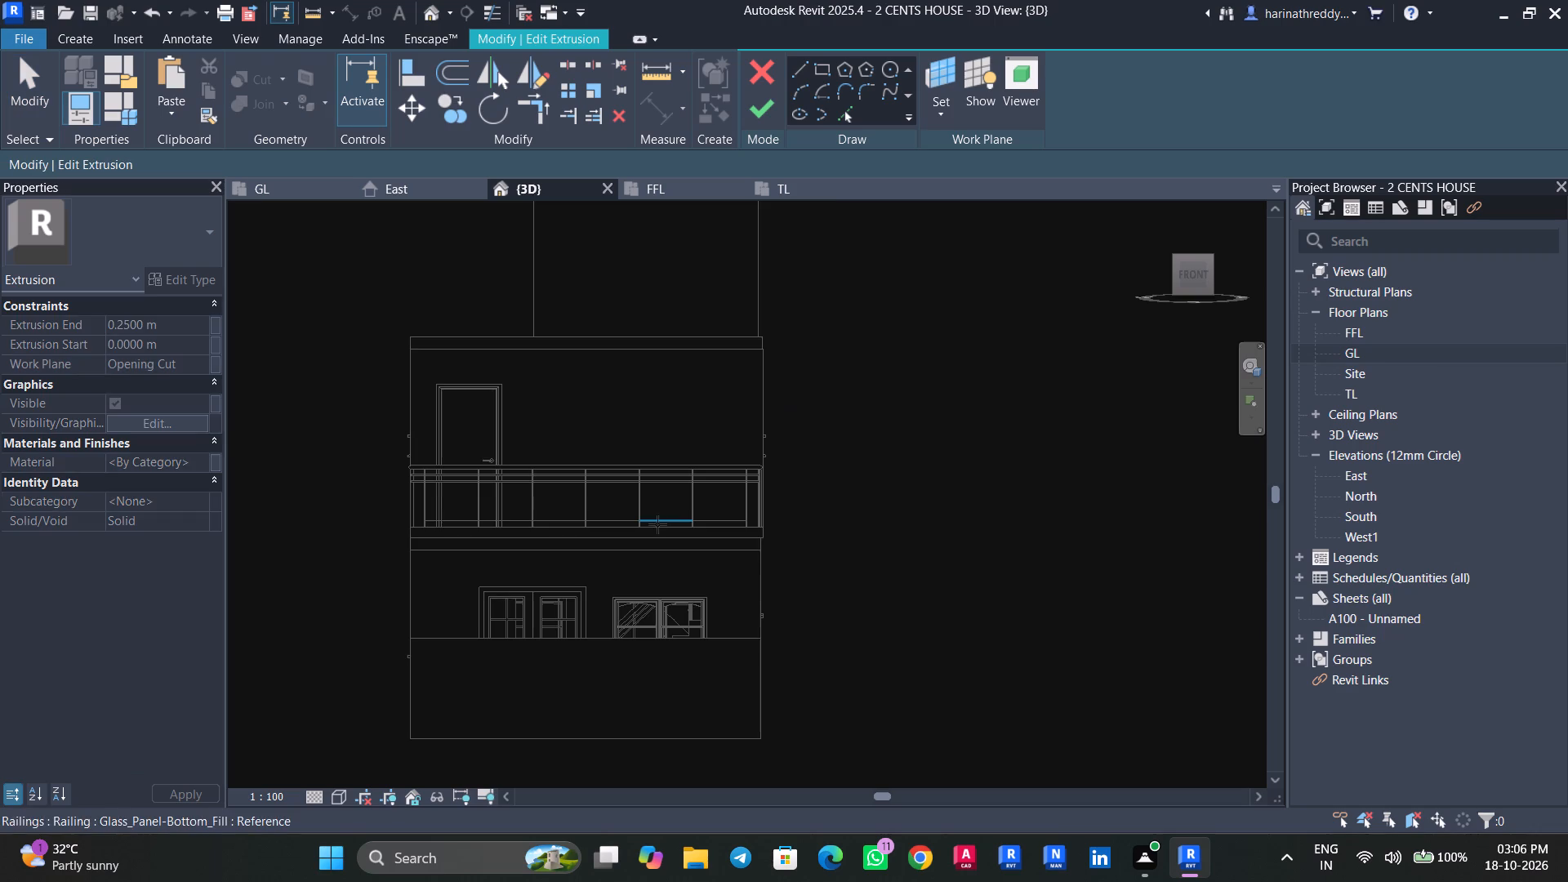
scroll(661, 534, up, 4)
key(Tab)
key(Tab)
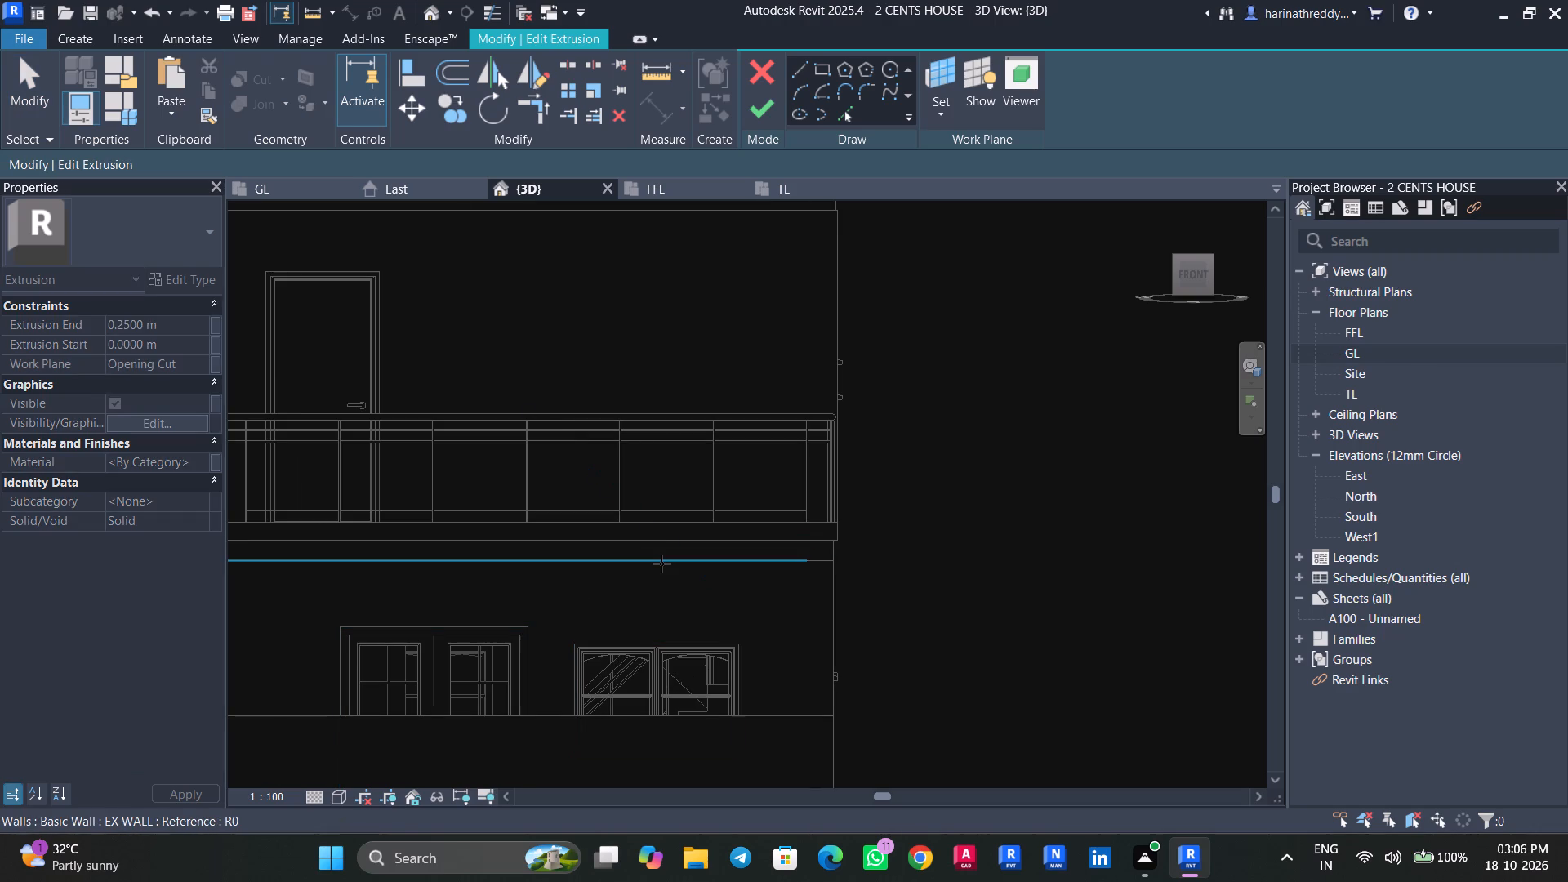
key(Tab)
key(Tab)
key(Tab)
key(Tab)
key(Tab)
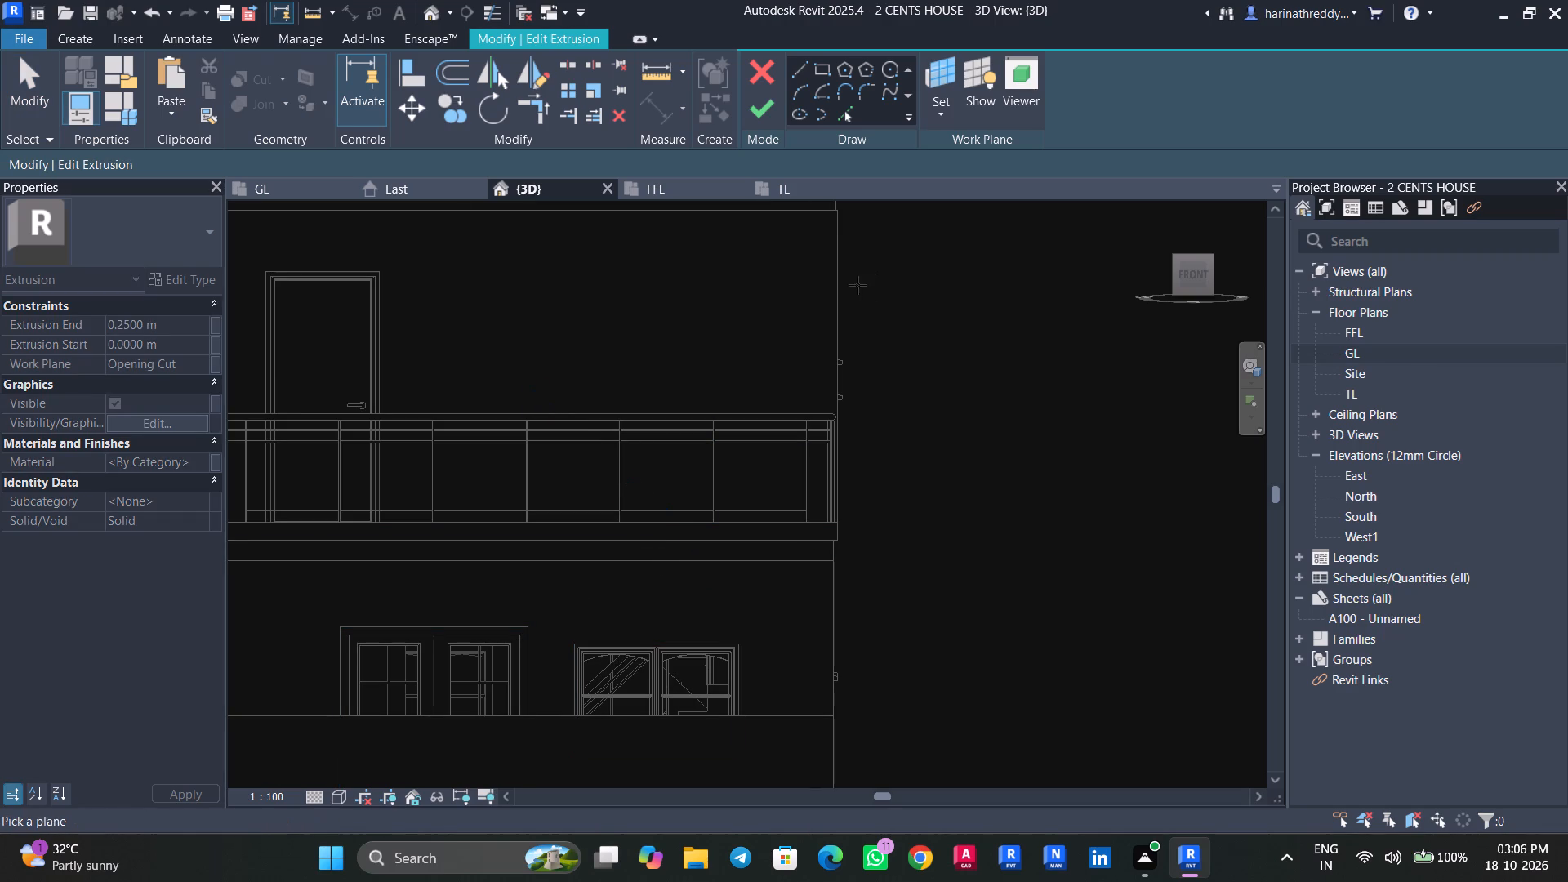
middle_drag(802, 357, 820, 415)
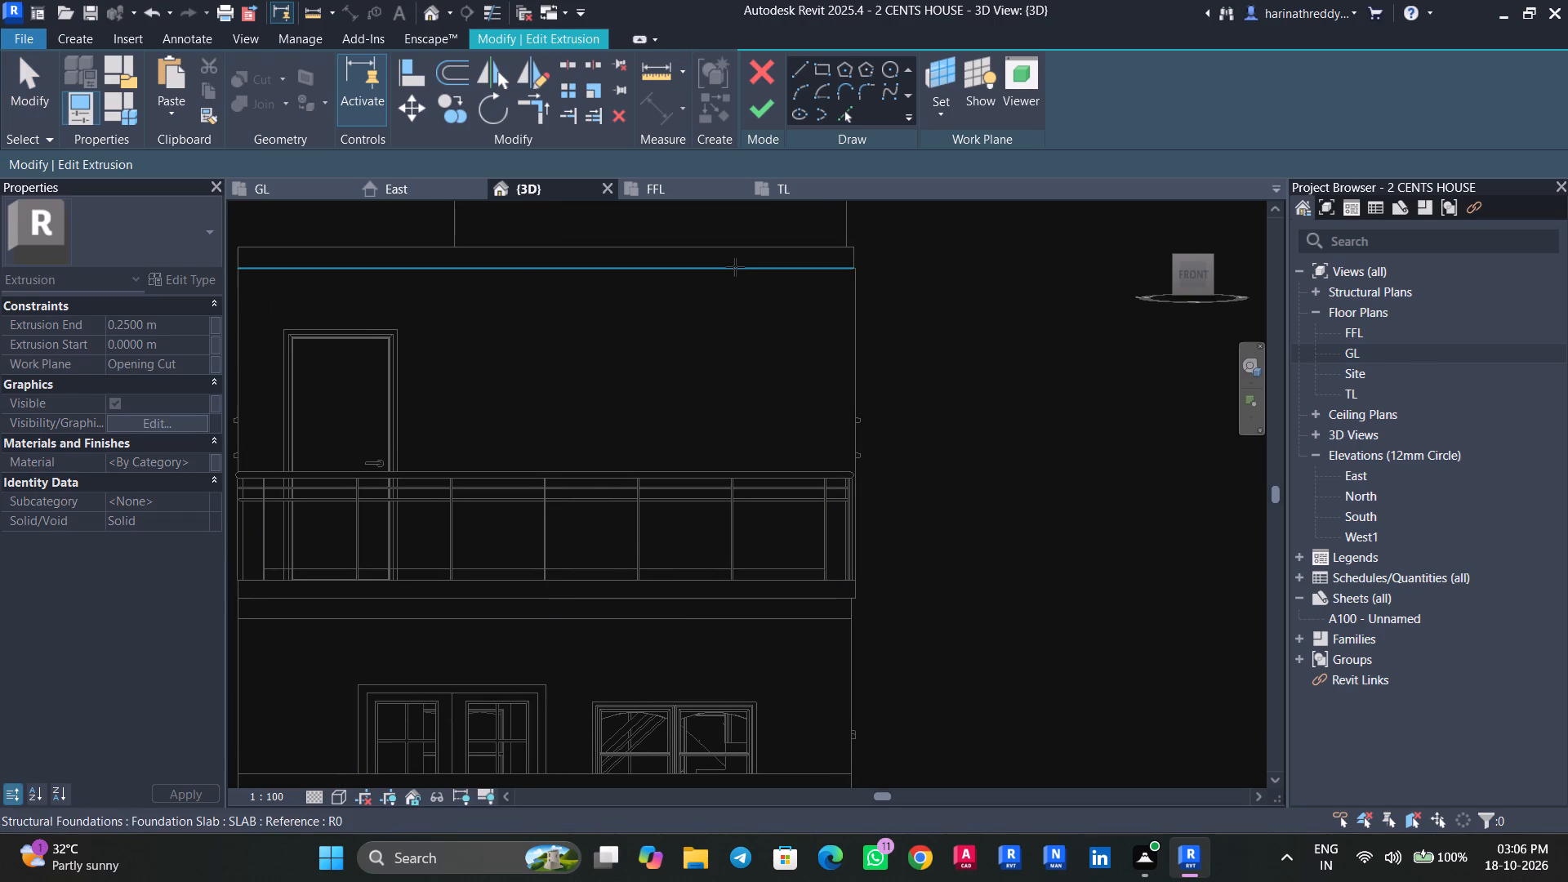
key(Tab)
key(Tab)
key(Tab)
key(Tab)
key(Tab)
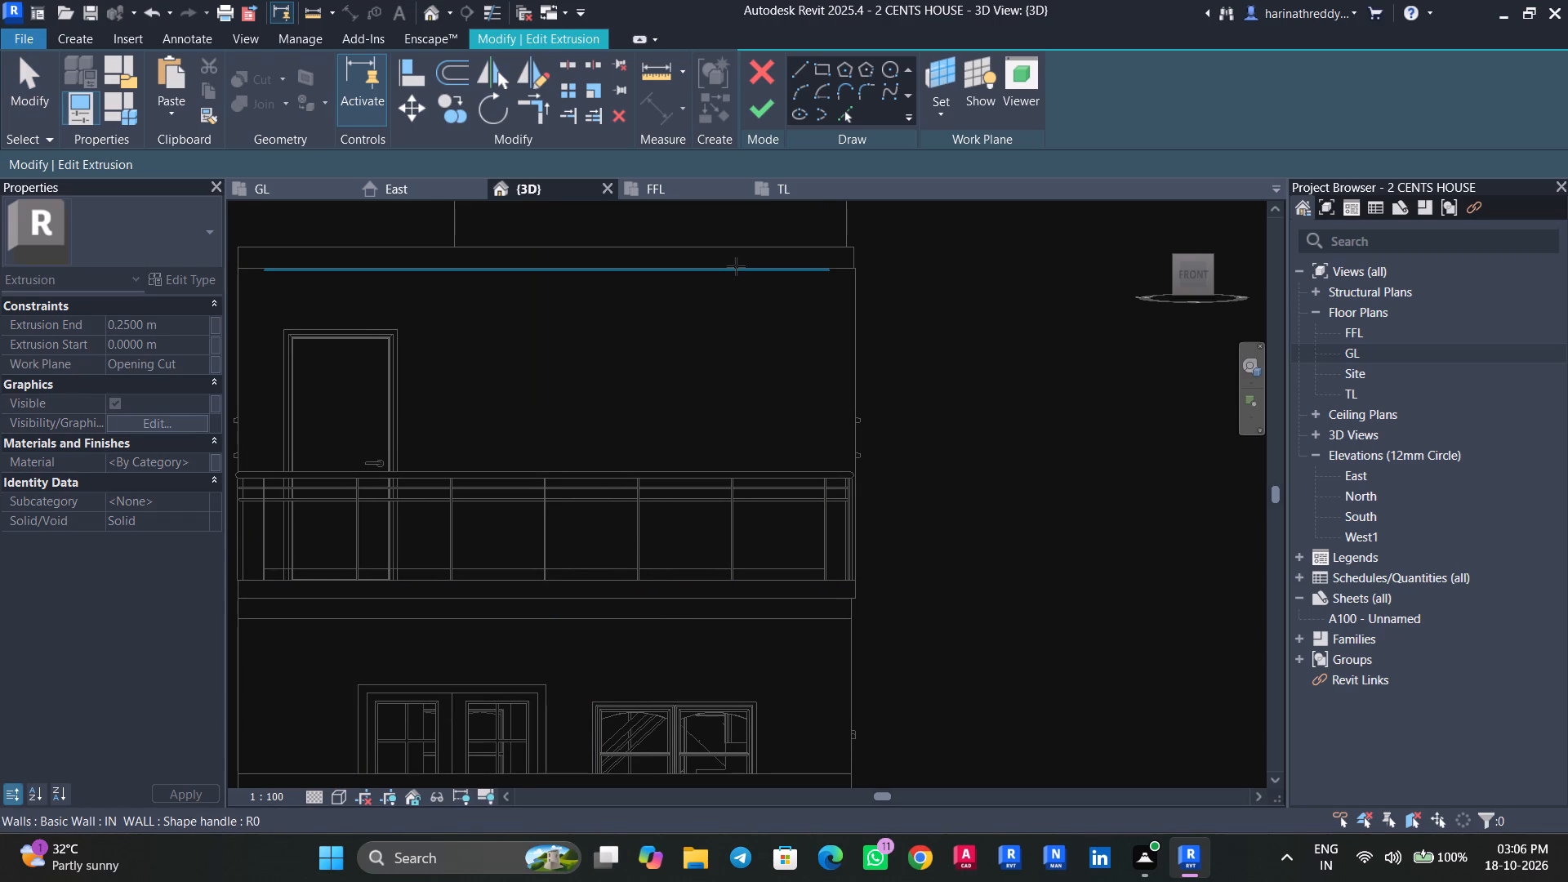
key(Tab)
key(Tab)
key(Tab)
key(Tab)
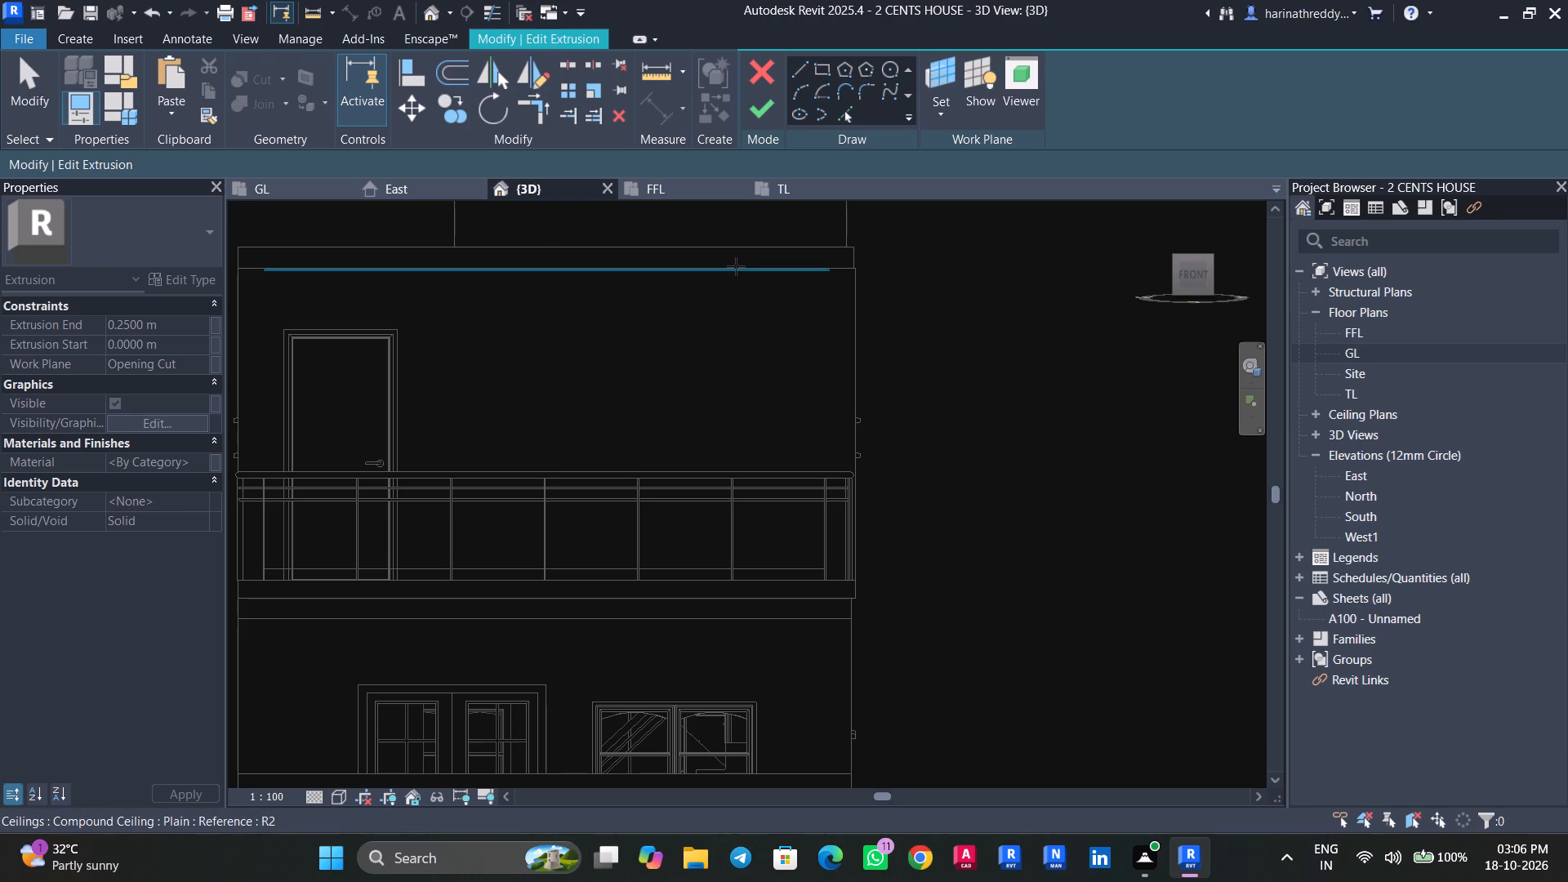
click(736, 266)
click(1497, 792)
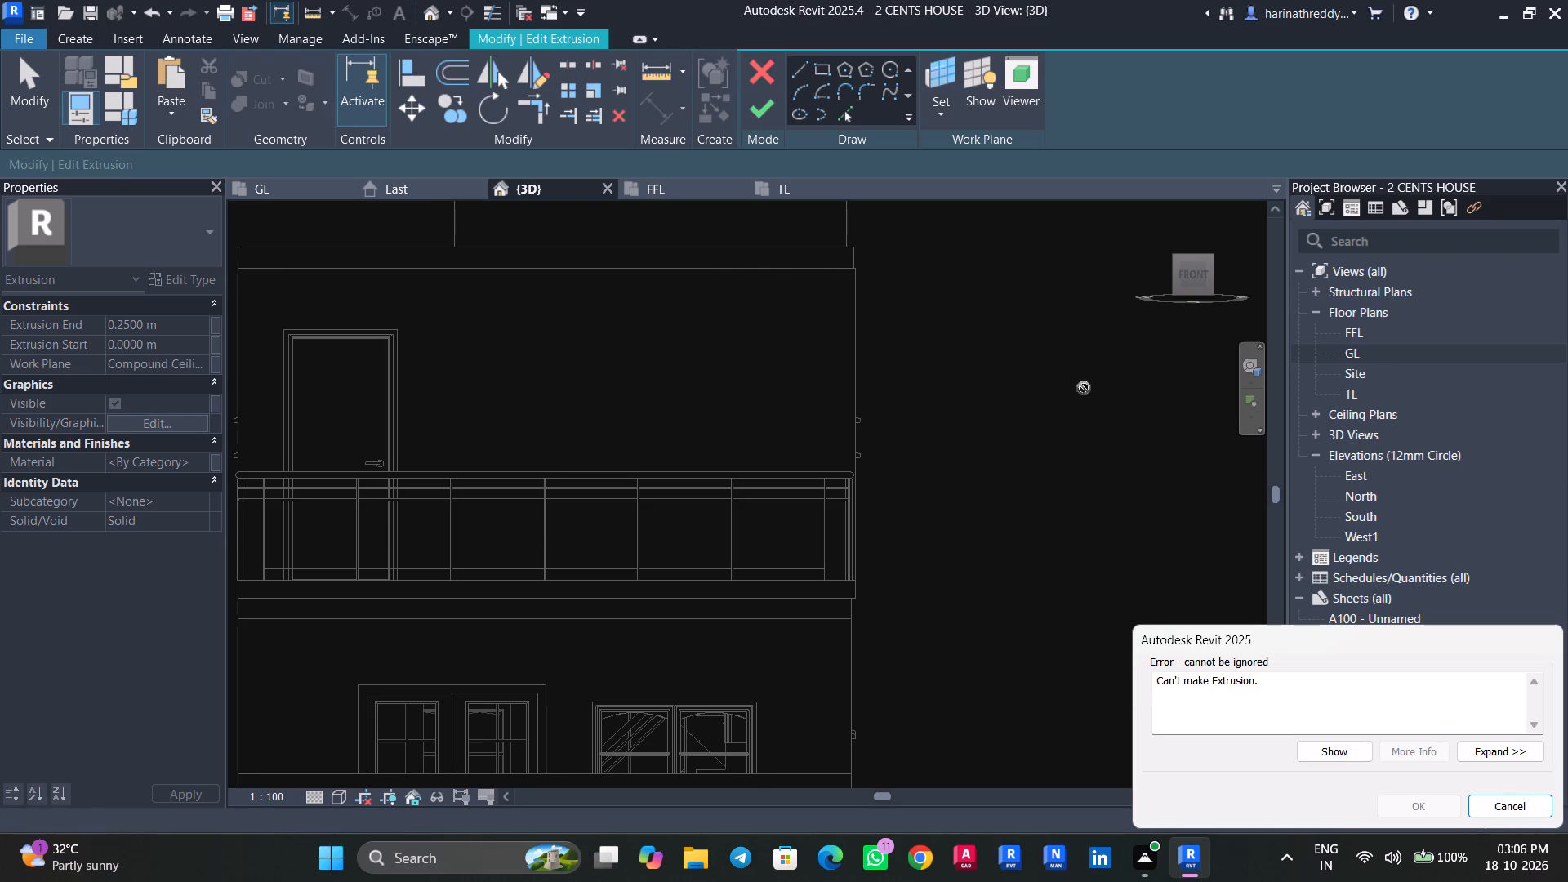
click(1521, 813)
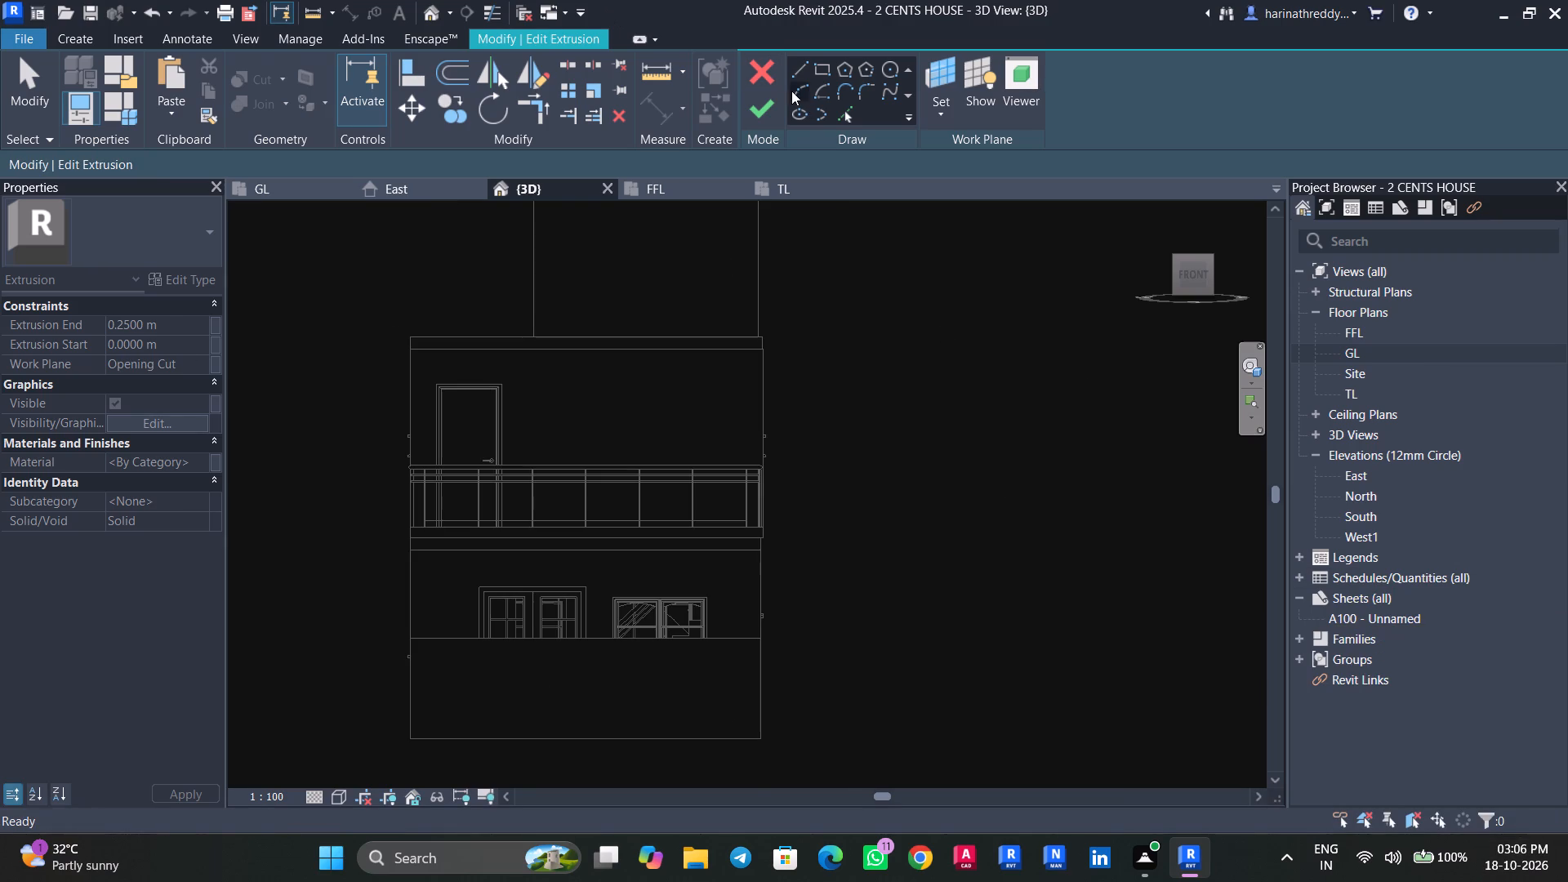
Set the extrusion's work plane to the vertical EX WALL reference at the right-hand end of the upper storey.
click(944, 109)
click(967, 169)
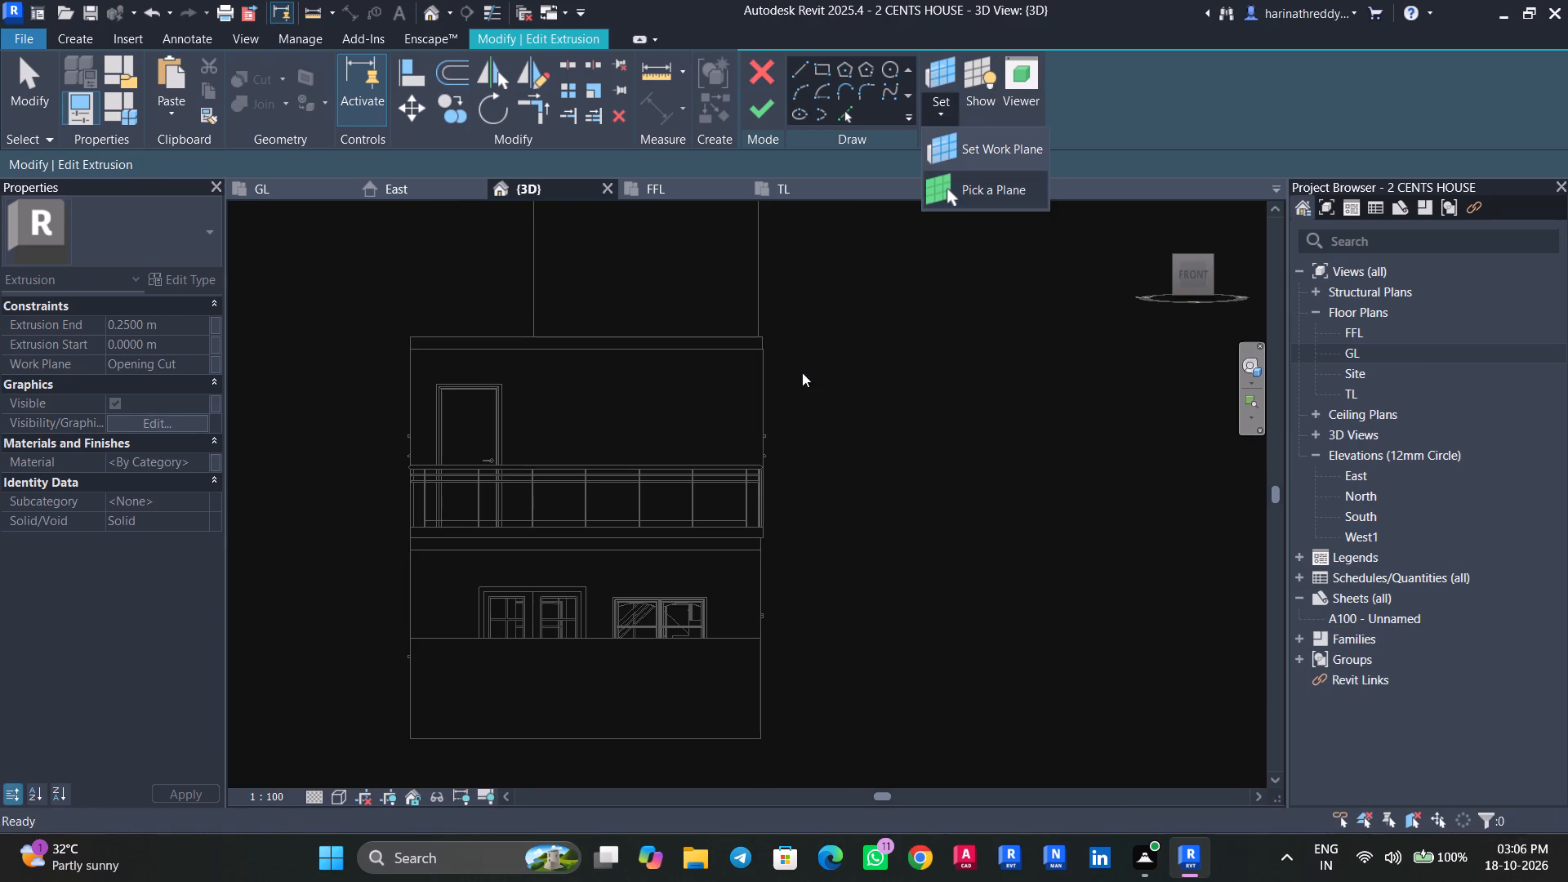
click(940, 191)
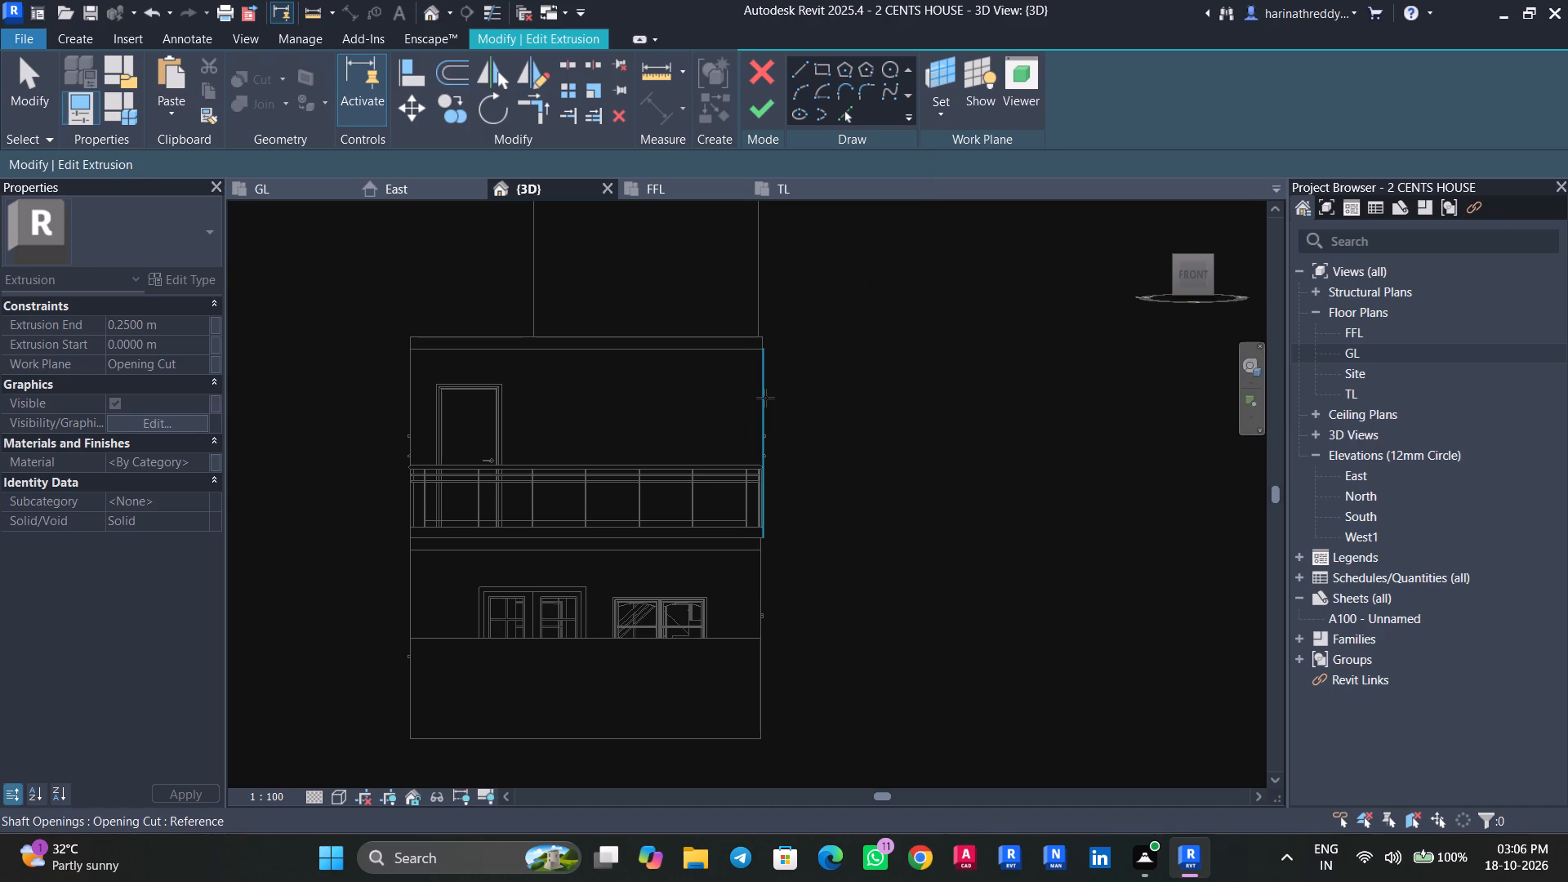
key(Tab)
key(Tab)
key(Tab)
key(Tab)
key(Tab)
key(Tab)
key(Tab)
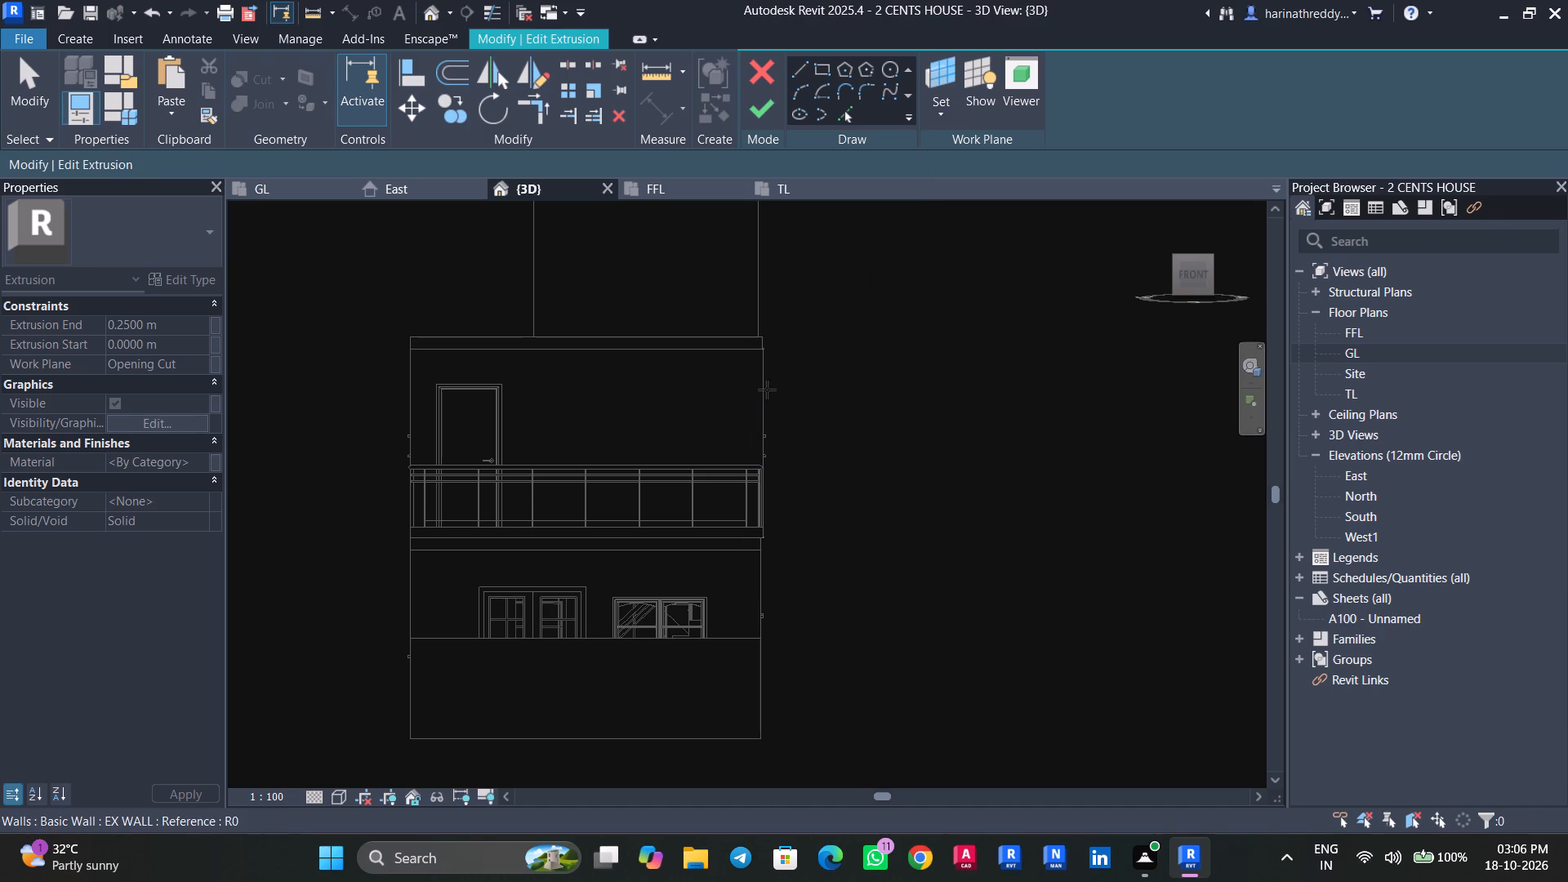
key(Tab)
key(Tab)
key(Tab)
key(Tab)
key(Tab)
key(Tab)
key(Tab)
key(Tab)
key(Tab)
key(Tab)
key(Tab)
key(Tab)
key(Tab)
key(Tab)
key(Tab)
key(Tab)
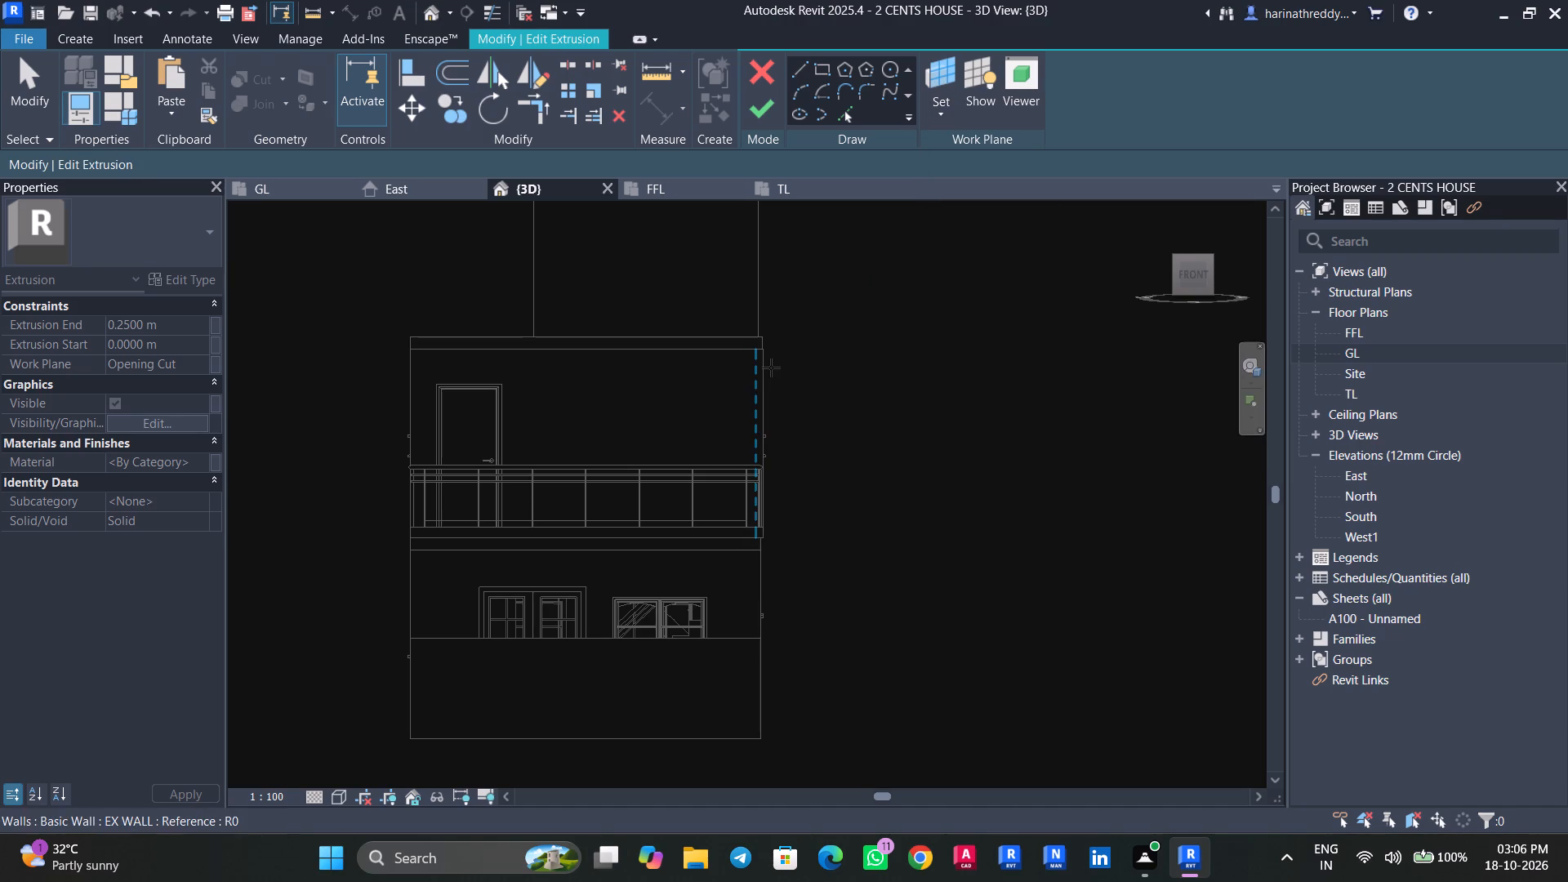
click(771, 366)
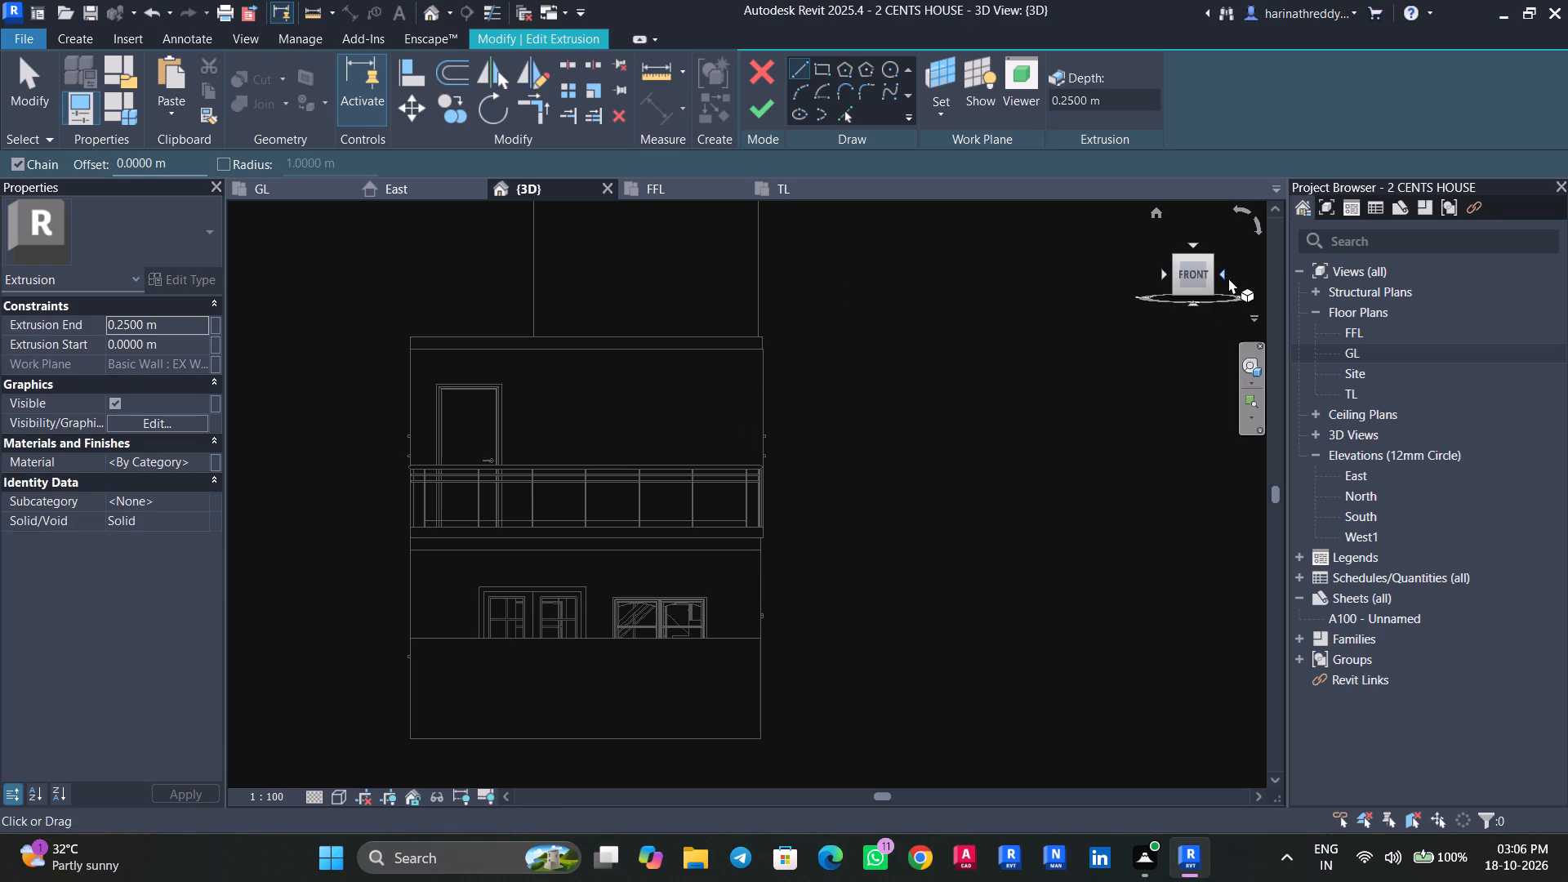
In the right-side view, sketch a rectangle about 1.23 m by 3.0 m over the balcony side, from the FFL level to the TL level.
click(1228, 278)
scroll(595, 524, up, 2)
scroll(601, 524, down, 1)
scroll(602, 524, up, 6)
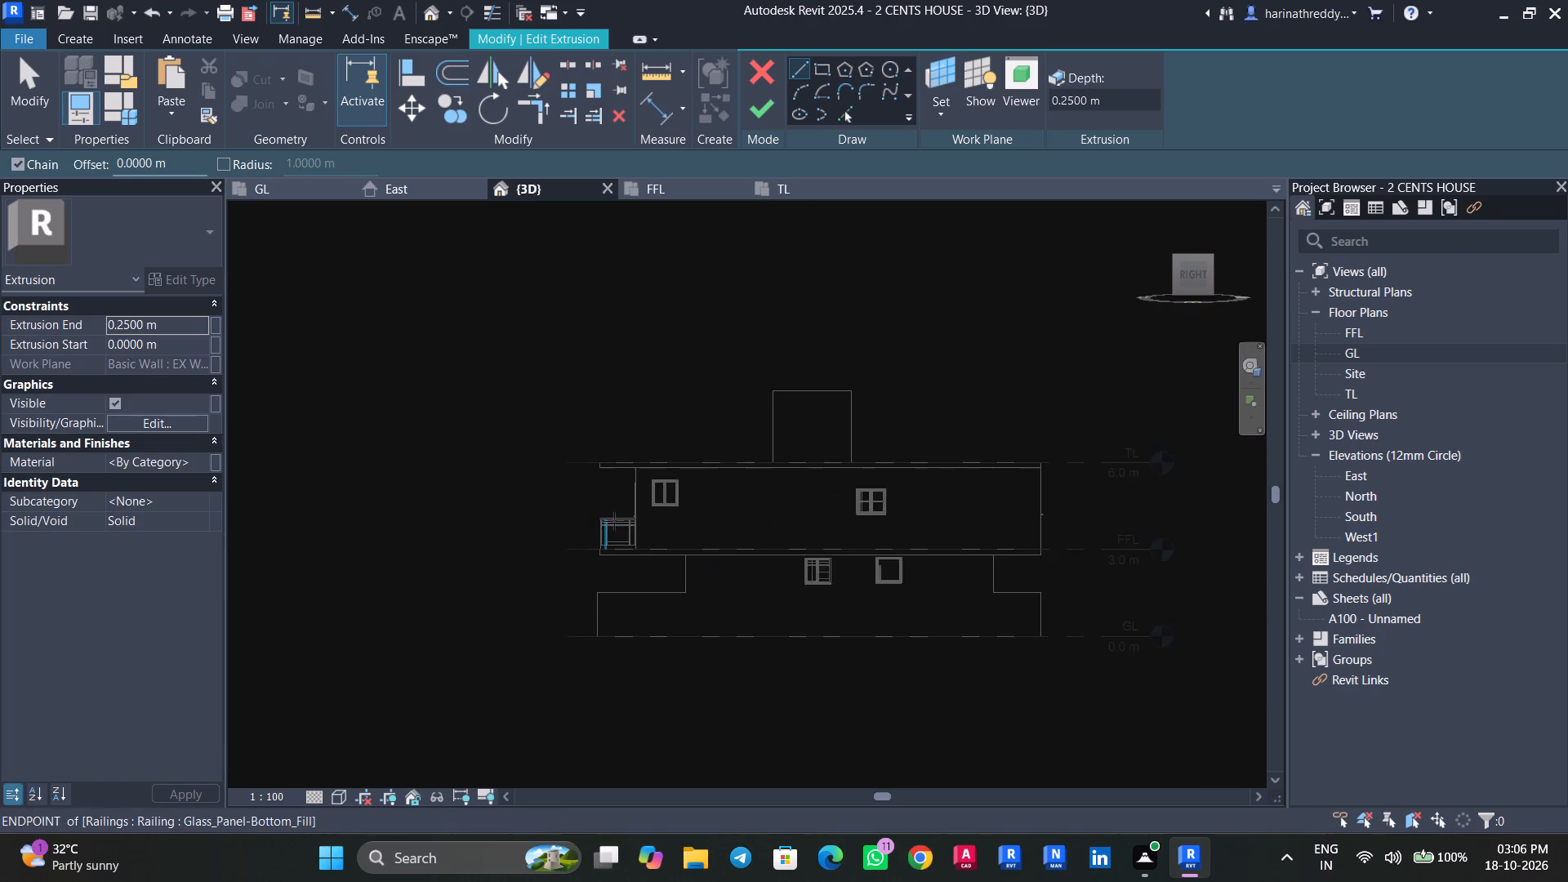
scroll(614, 521, up, 11)
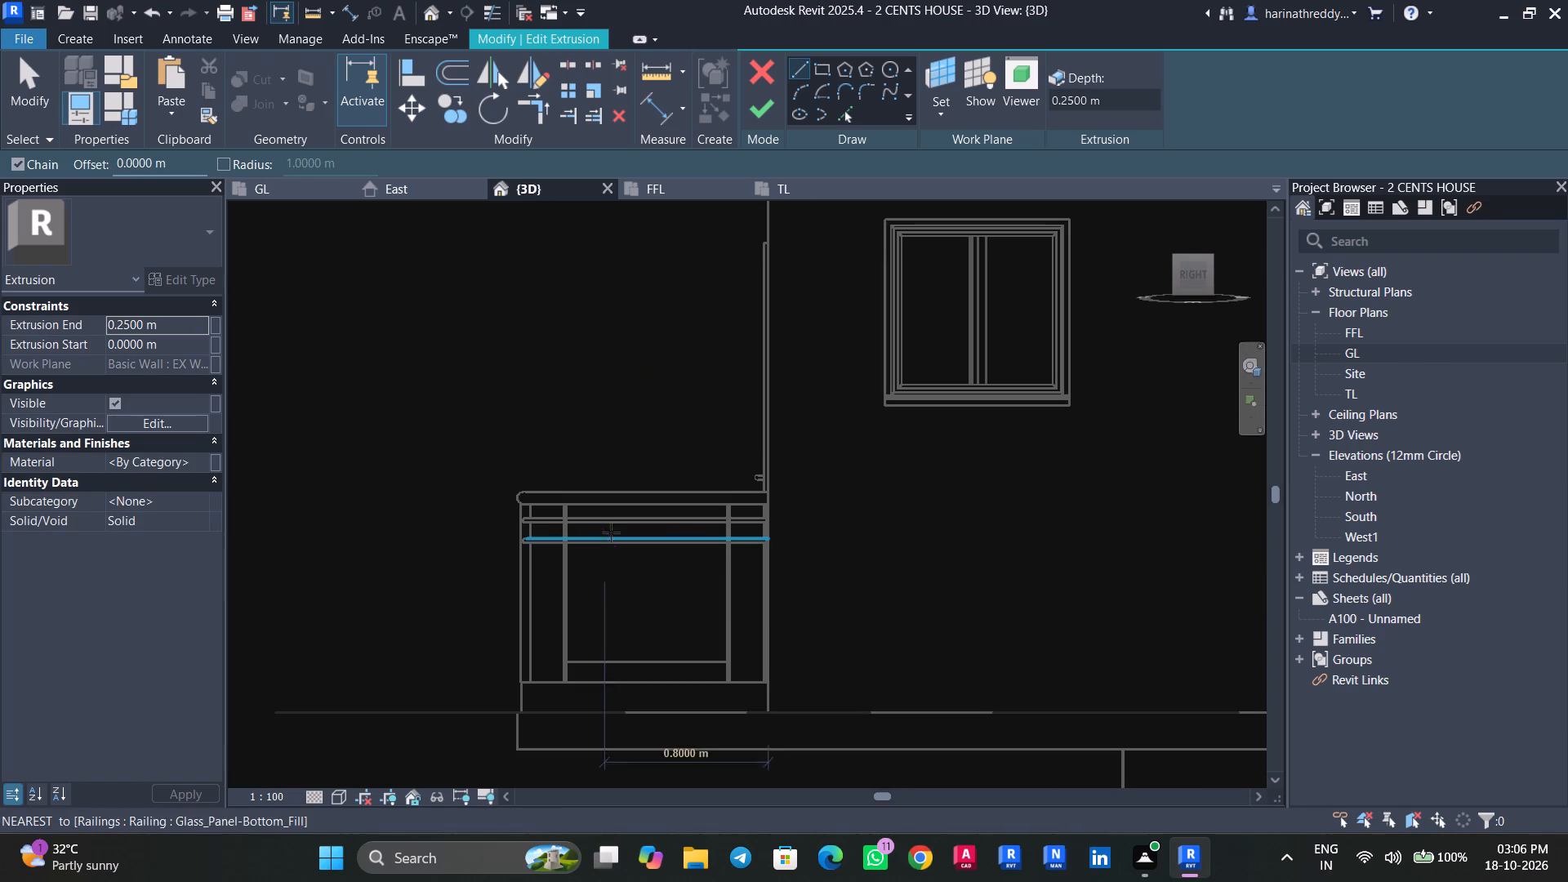
click(822, 69)
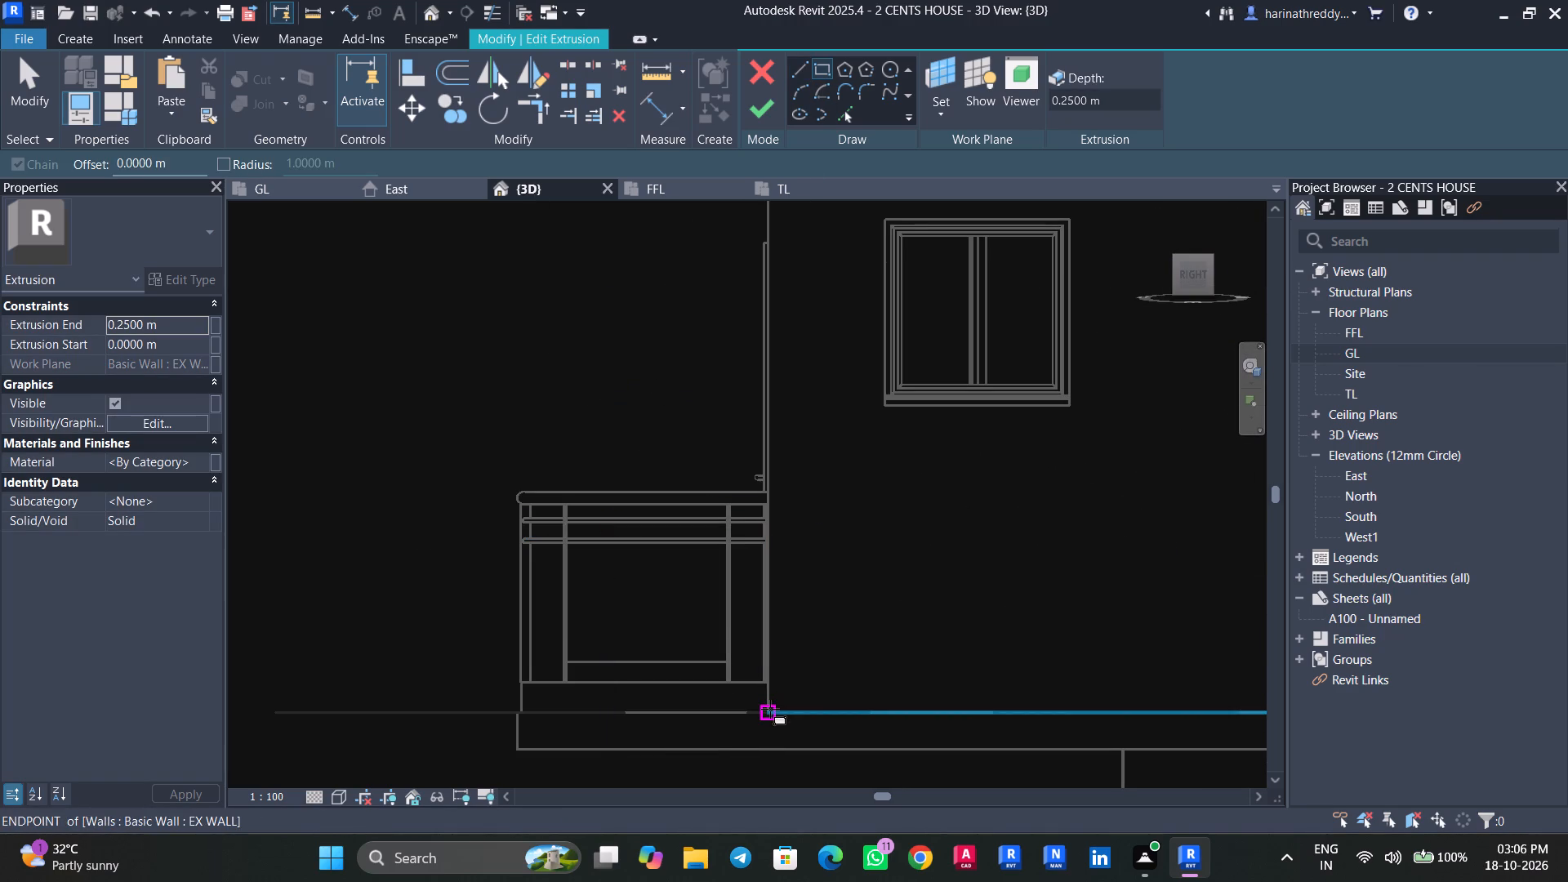
click(770, 709)
middle_drag(588, 350, 607, 635)
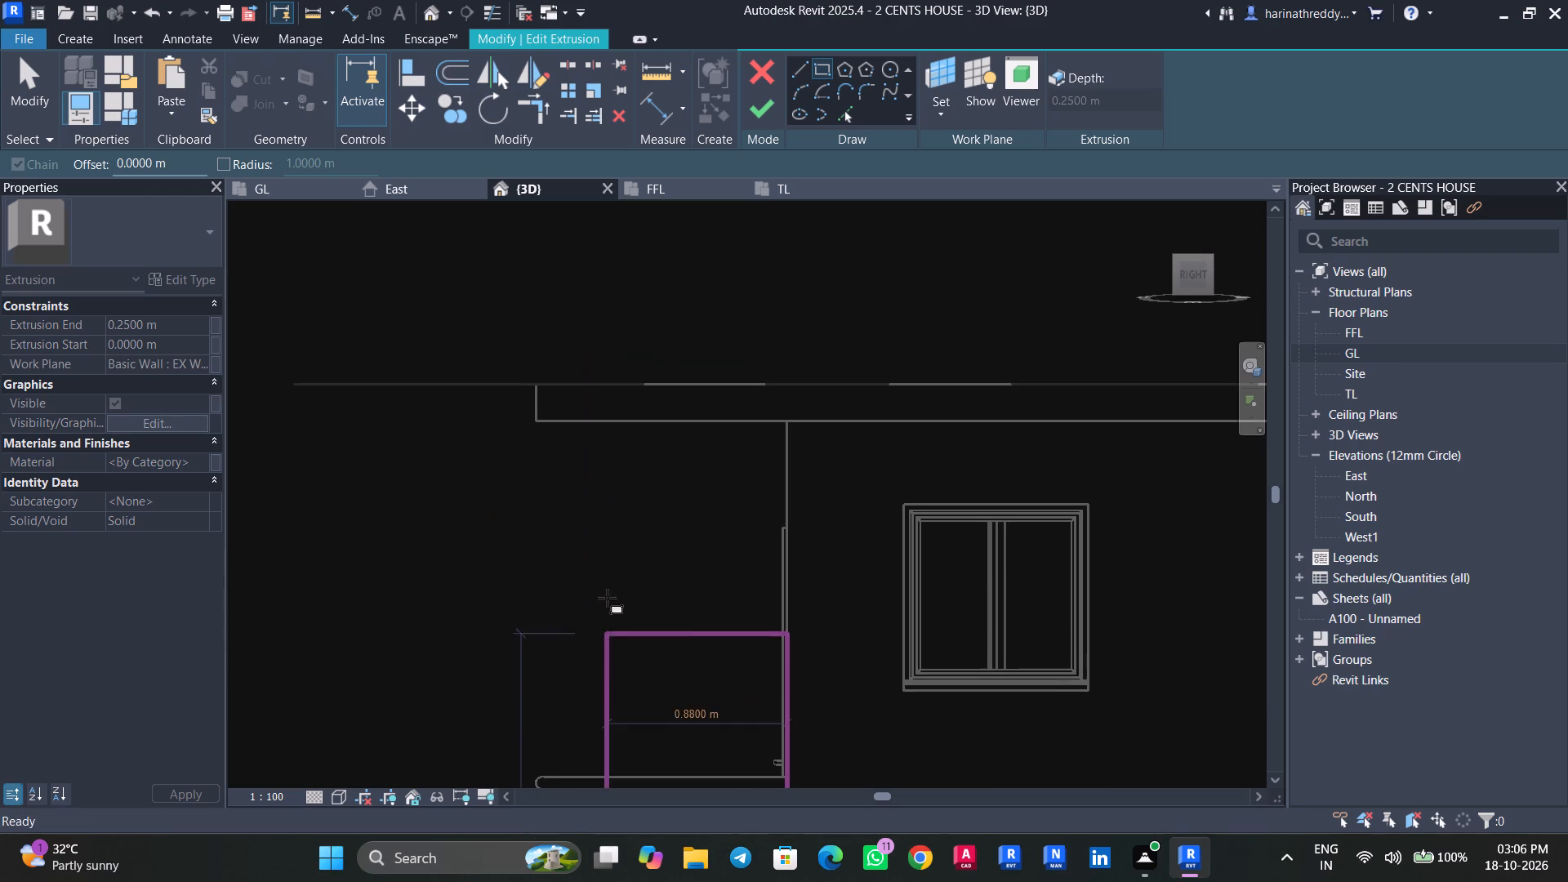
click(537, 385)
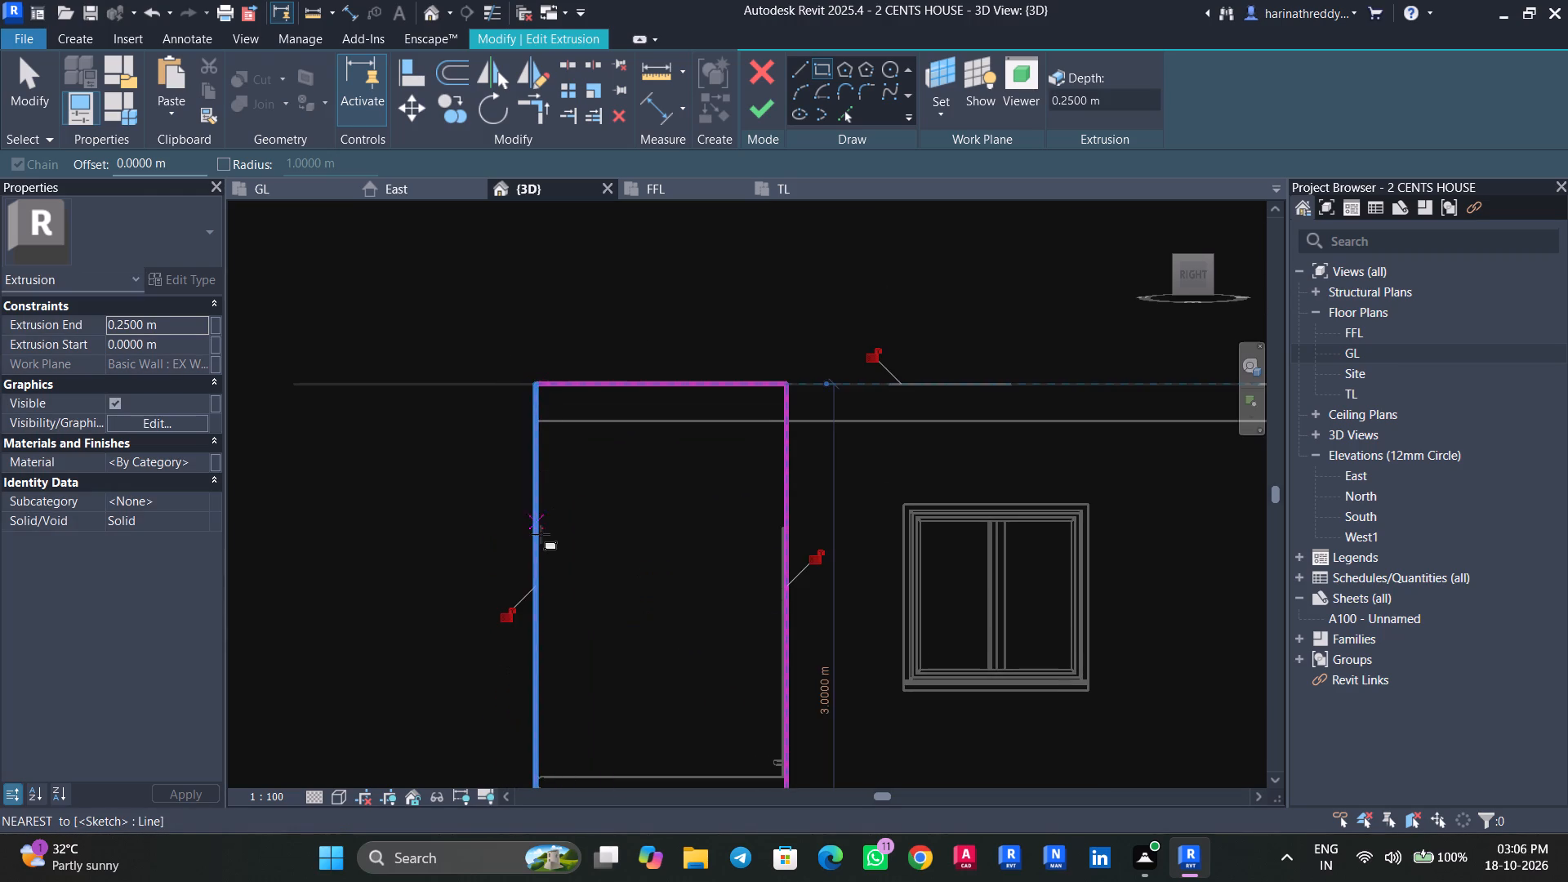
scroll(541, 534, down, 8)
middle_drag(557, 544, 616, 476)
scroll(595, 546, up, 3)
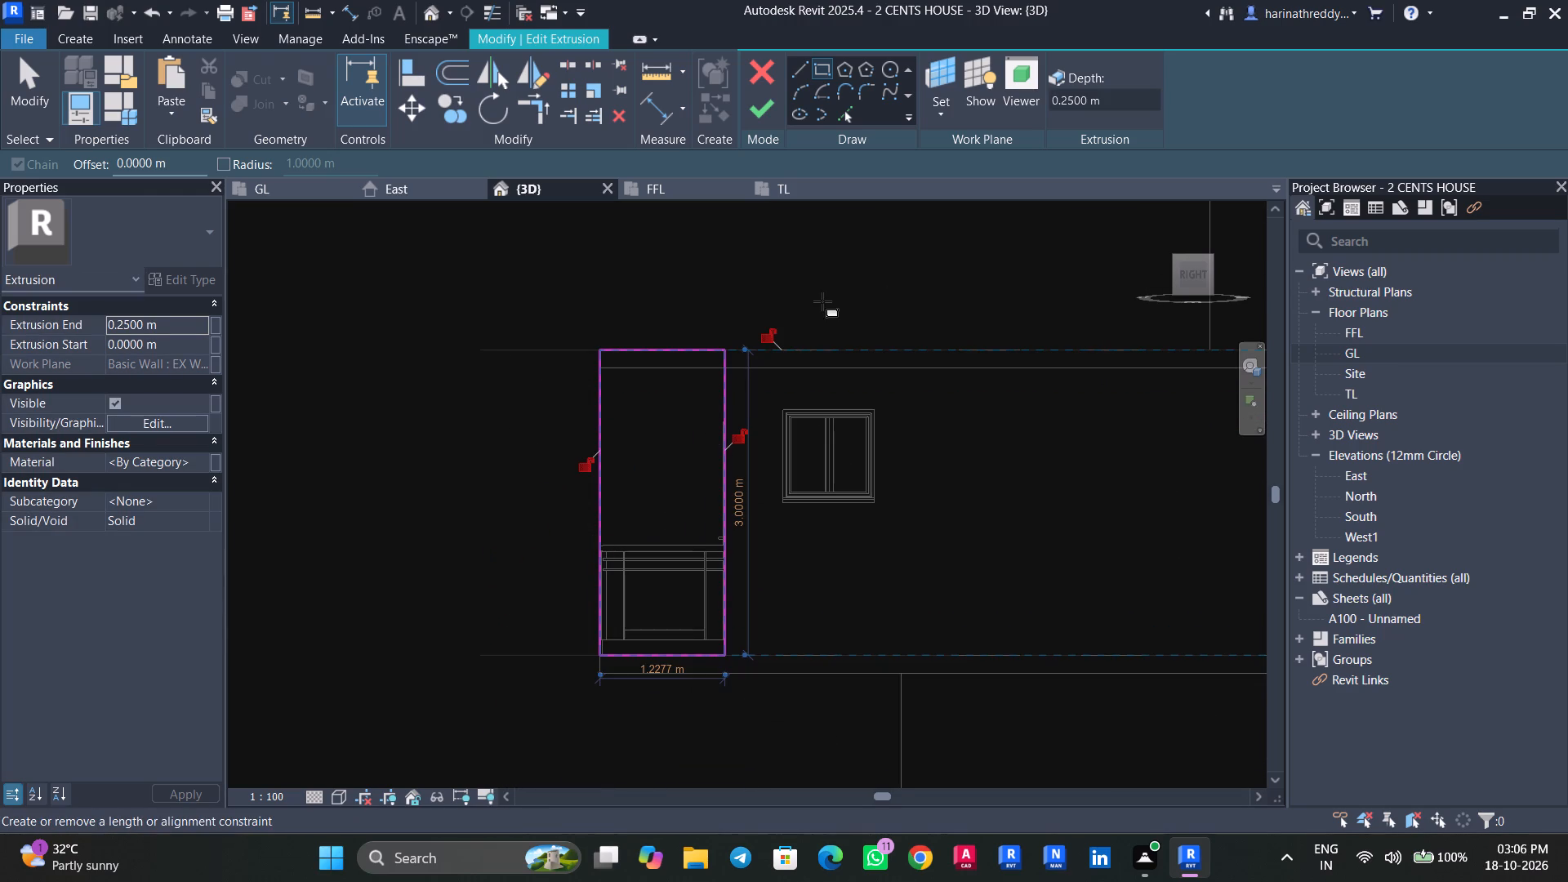
click(1163, 283)
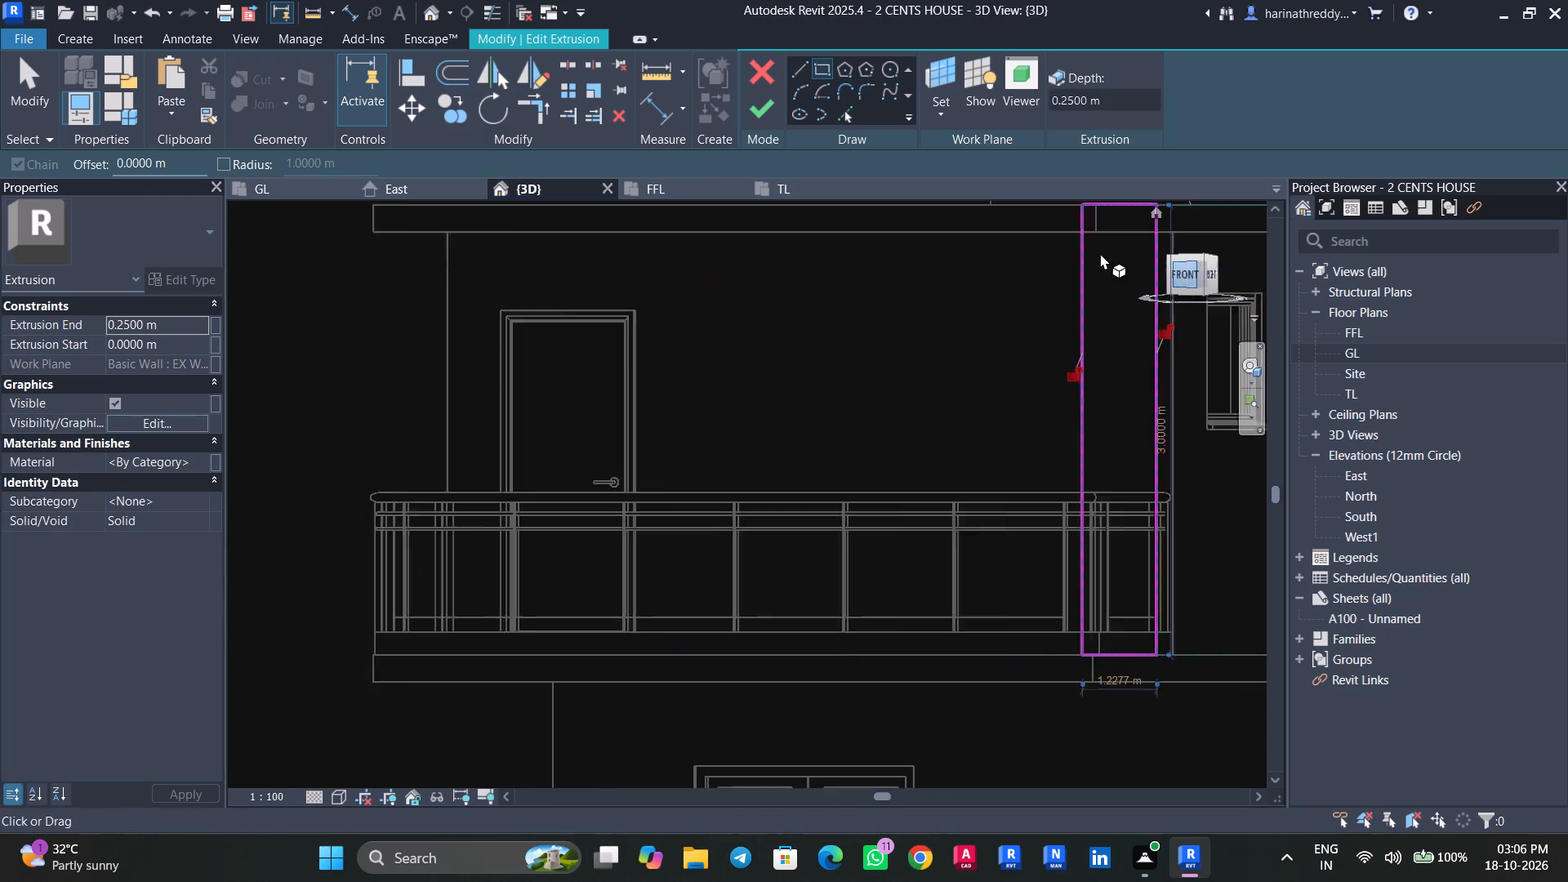
Finish the rectangle sketch to create the extrusion at the balcony's side.
click(761, 107)
scroll(858, 436, down, 4)
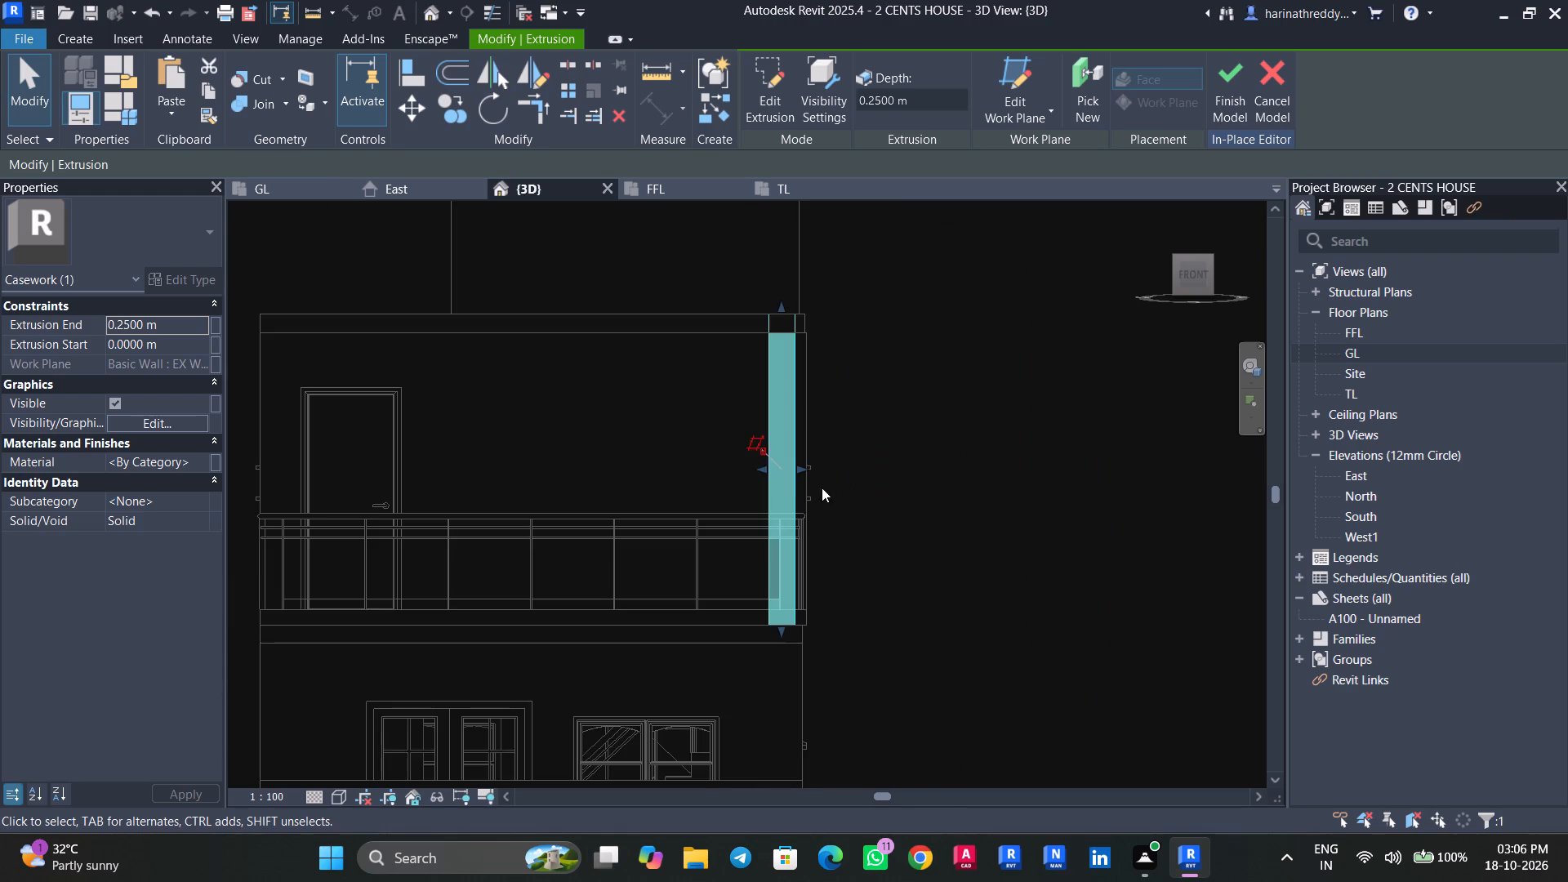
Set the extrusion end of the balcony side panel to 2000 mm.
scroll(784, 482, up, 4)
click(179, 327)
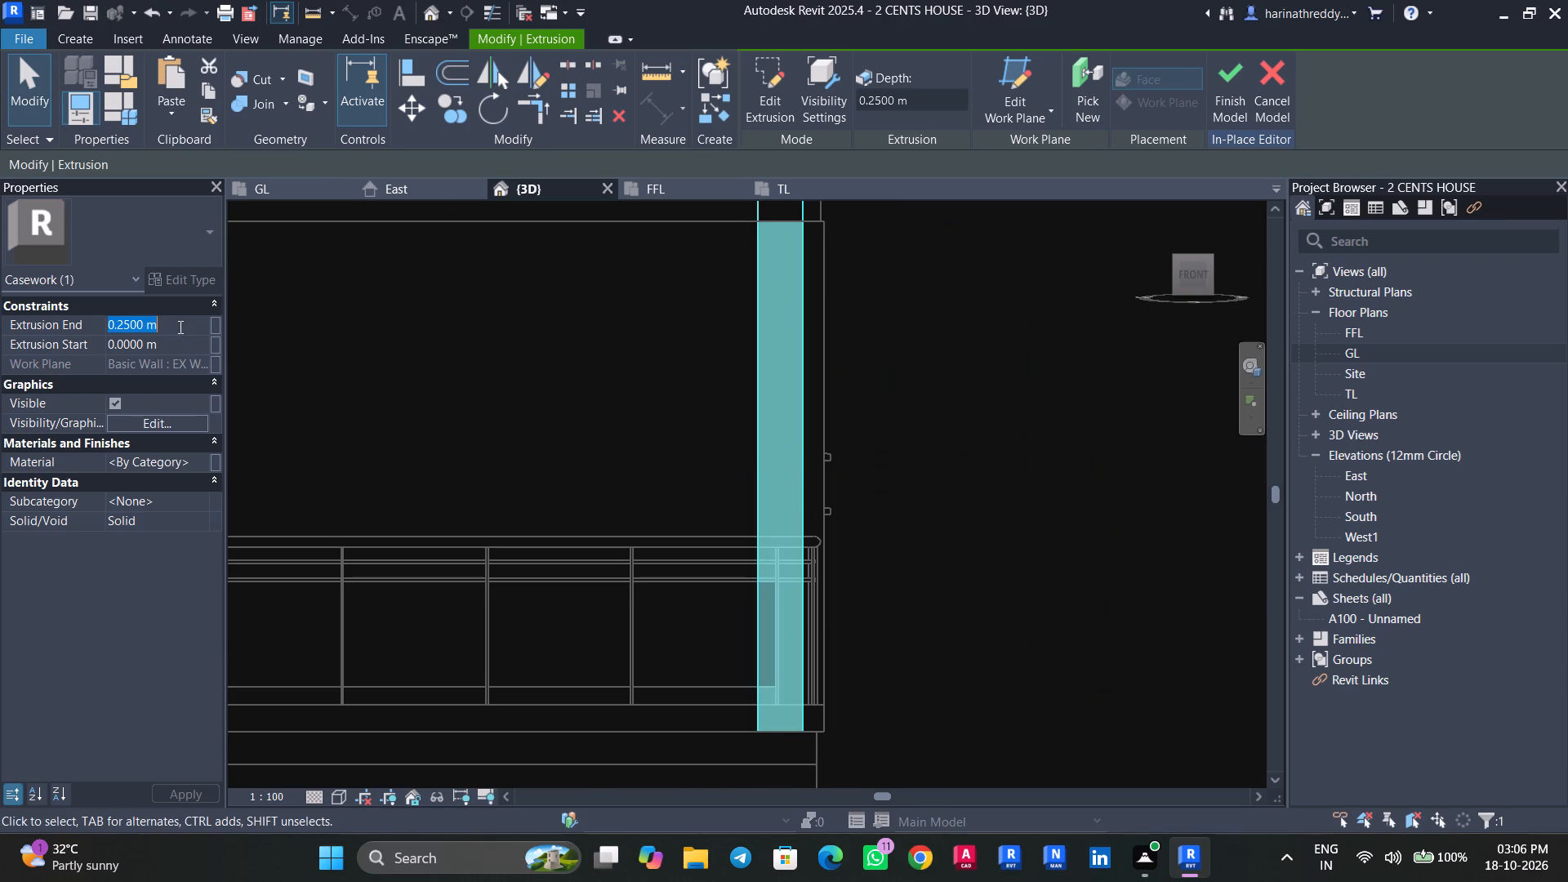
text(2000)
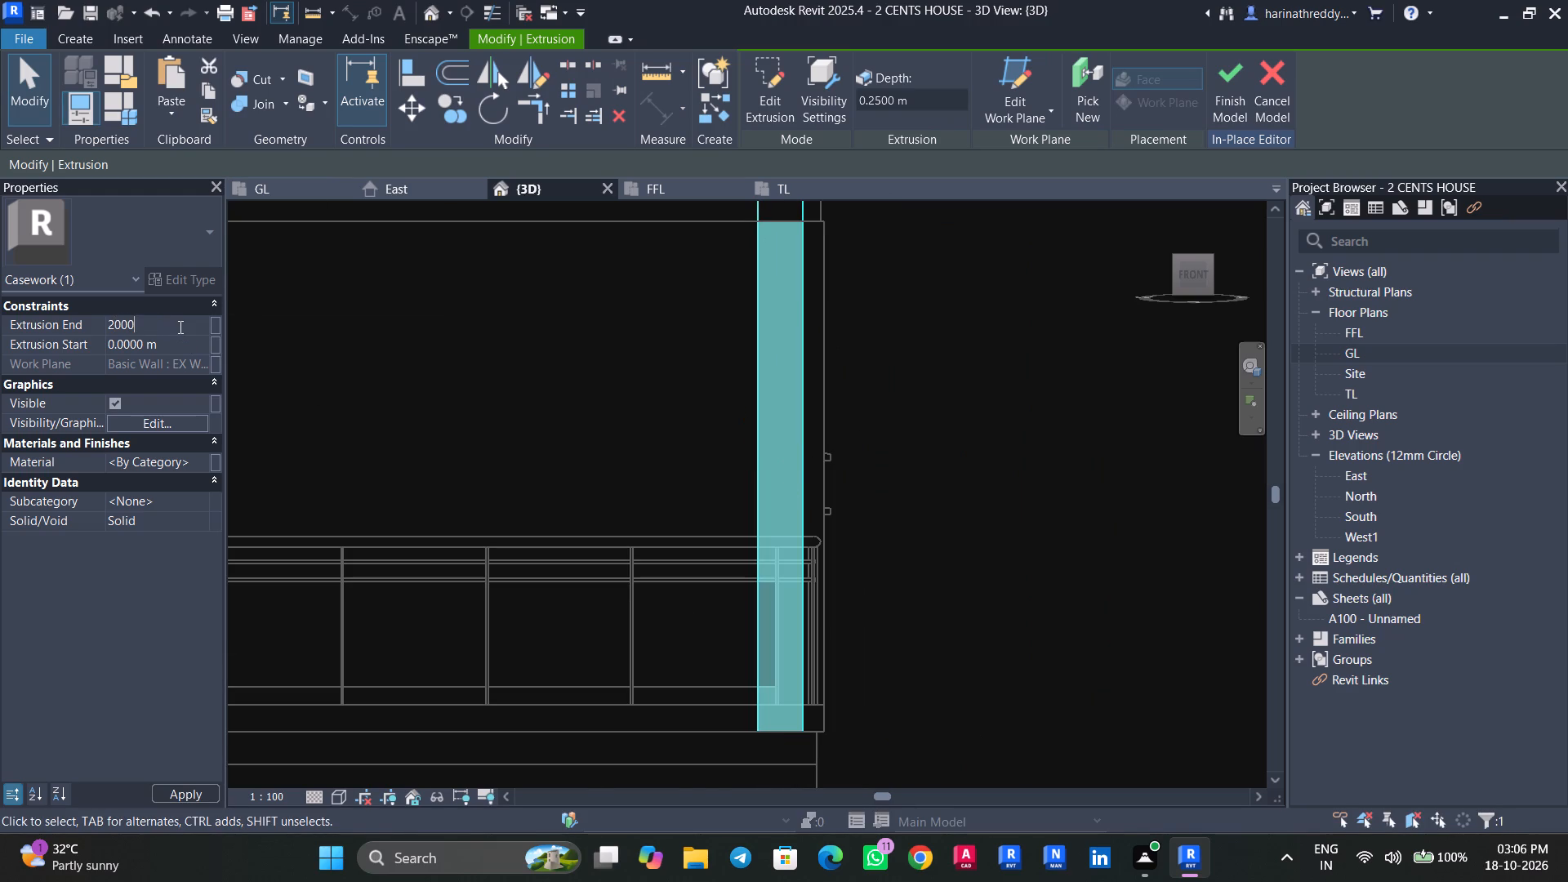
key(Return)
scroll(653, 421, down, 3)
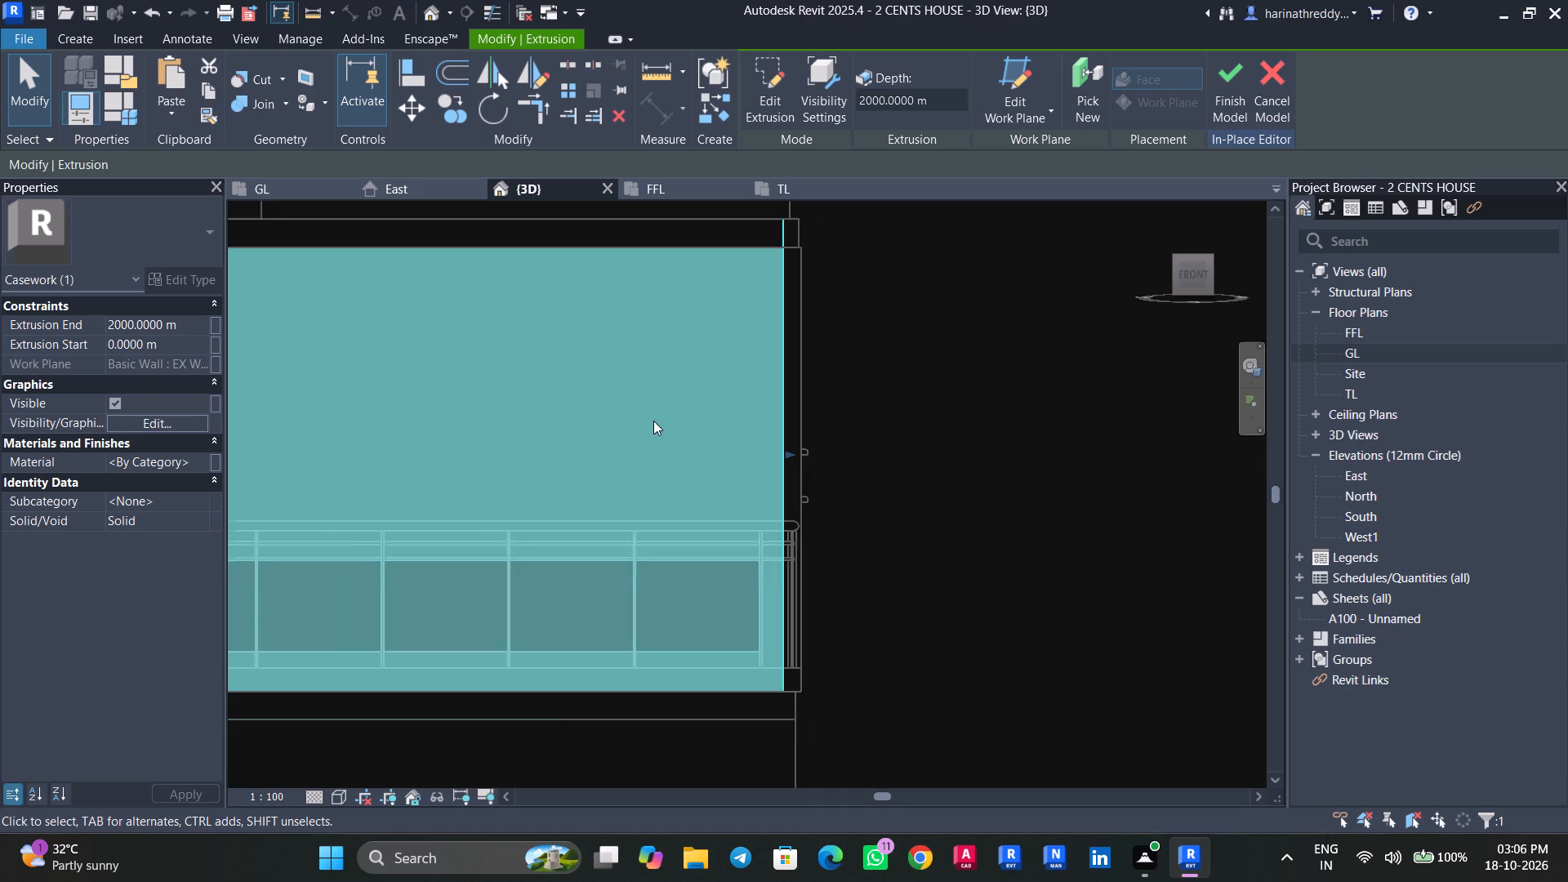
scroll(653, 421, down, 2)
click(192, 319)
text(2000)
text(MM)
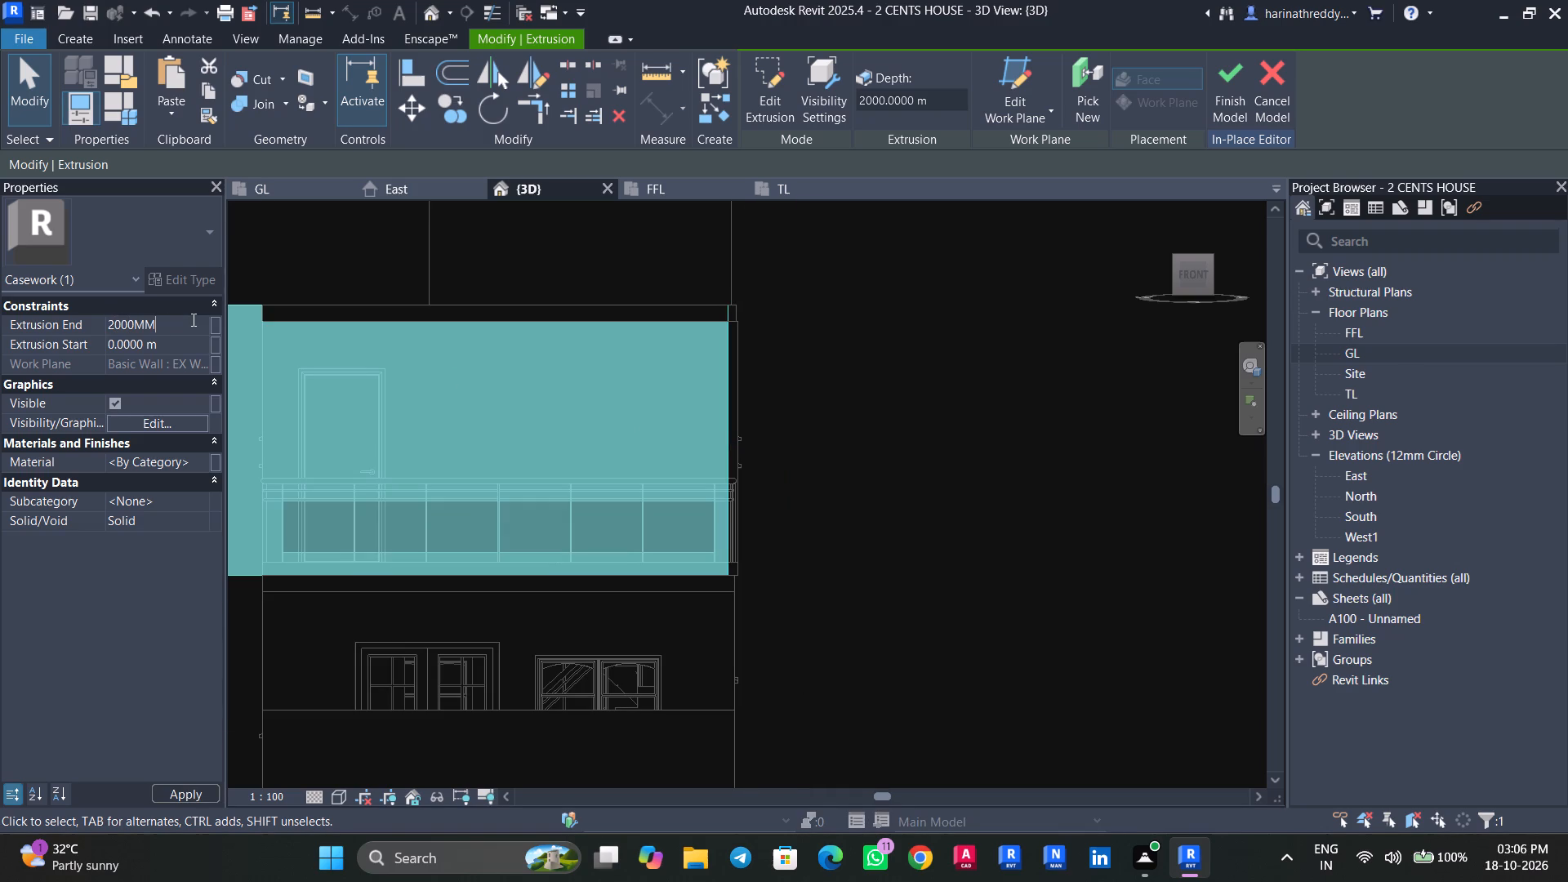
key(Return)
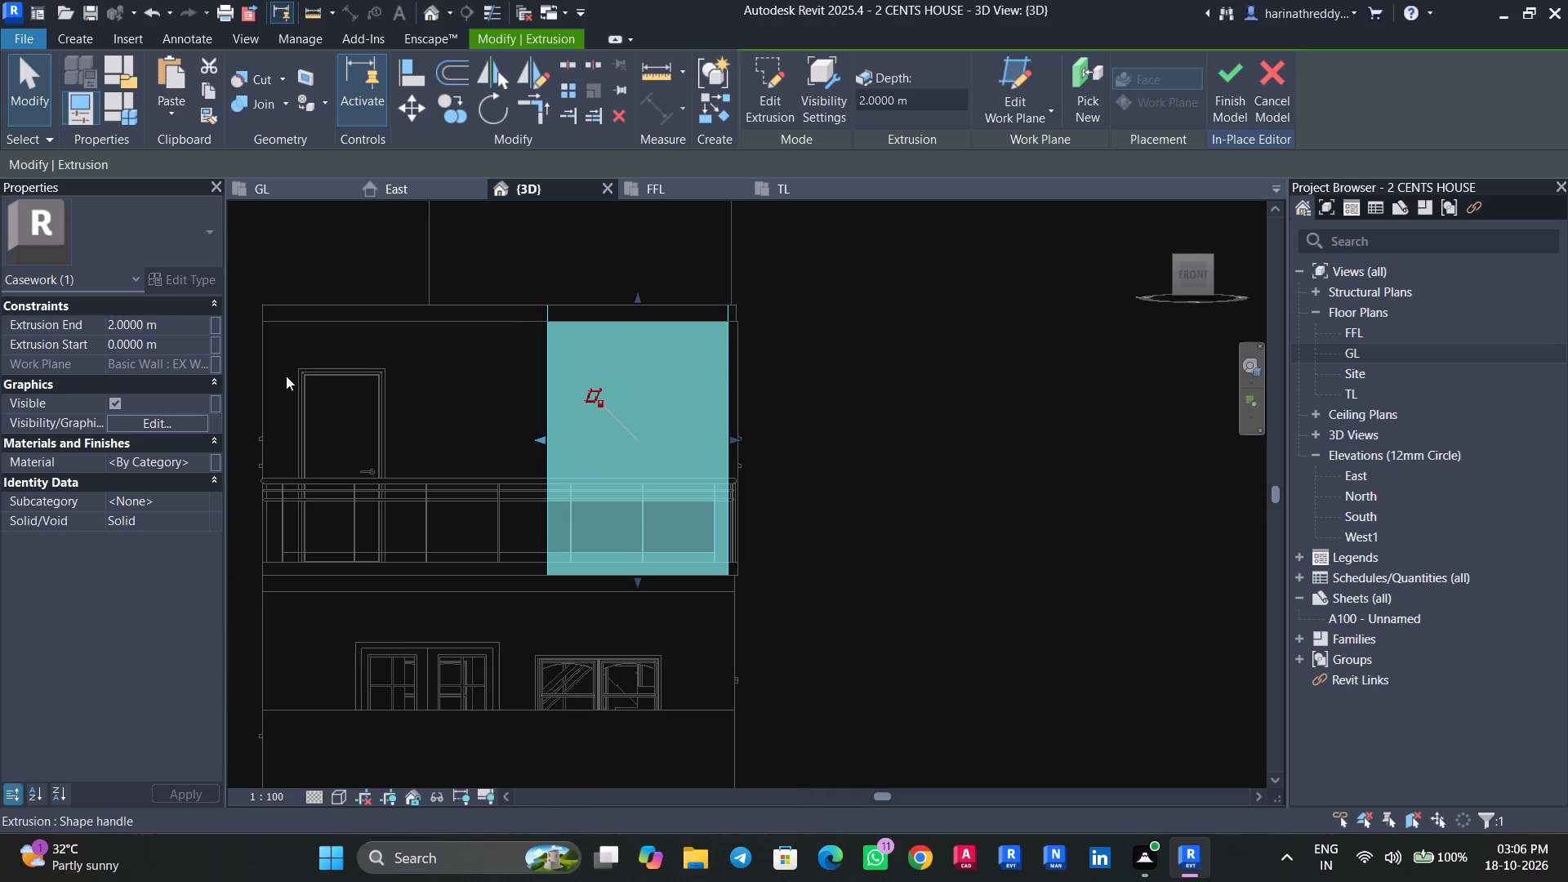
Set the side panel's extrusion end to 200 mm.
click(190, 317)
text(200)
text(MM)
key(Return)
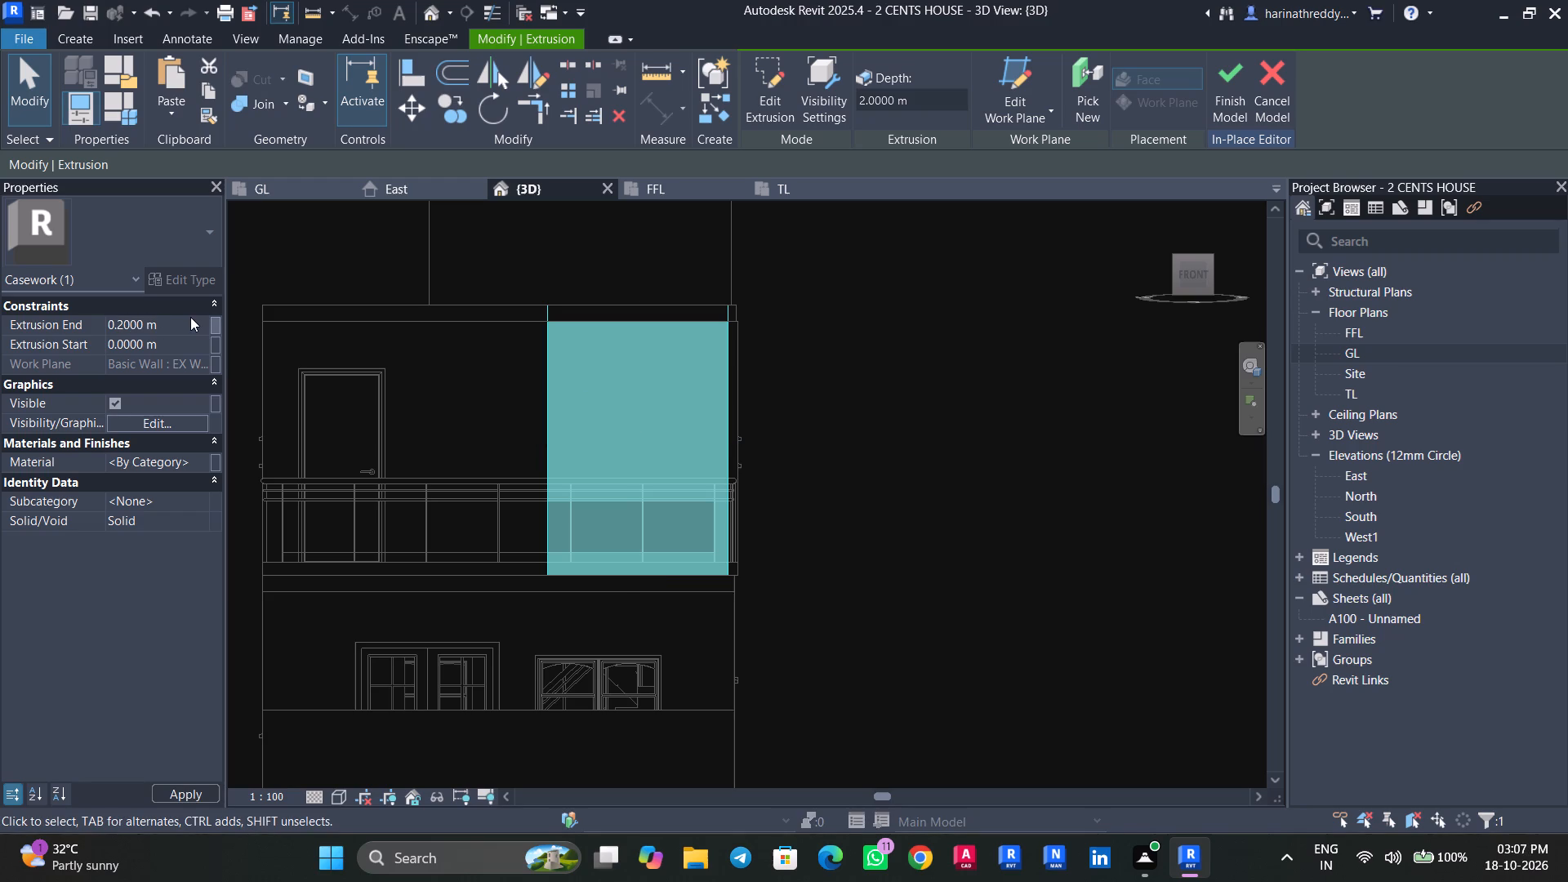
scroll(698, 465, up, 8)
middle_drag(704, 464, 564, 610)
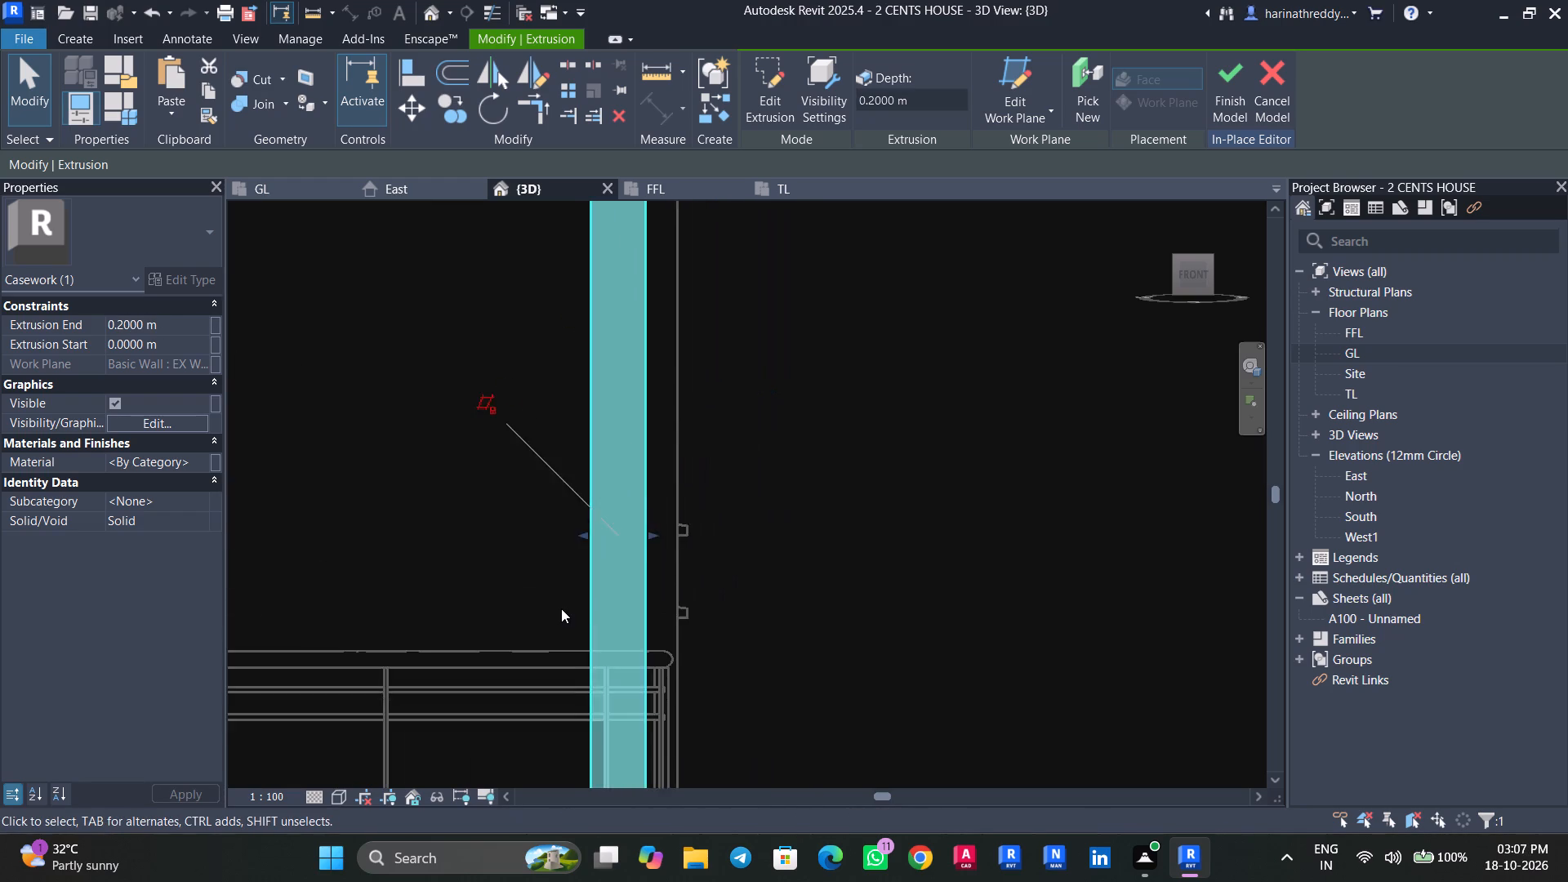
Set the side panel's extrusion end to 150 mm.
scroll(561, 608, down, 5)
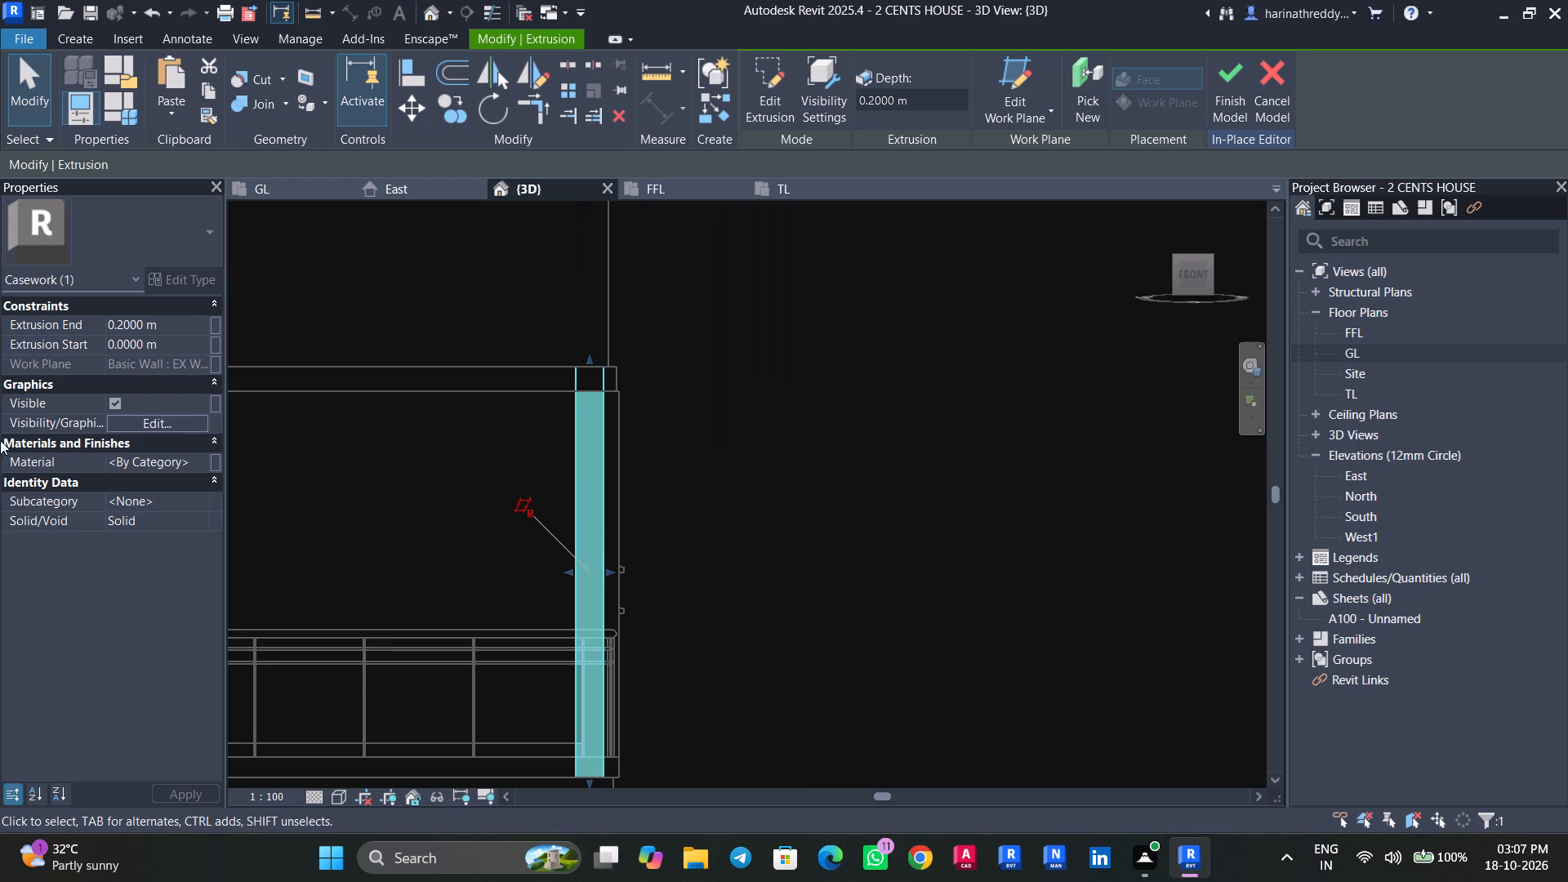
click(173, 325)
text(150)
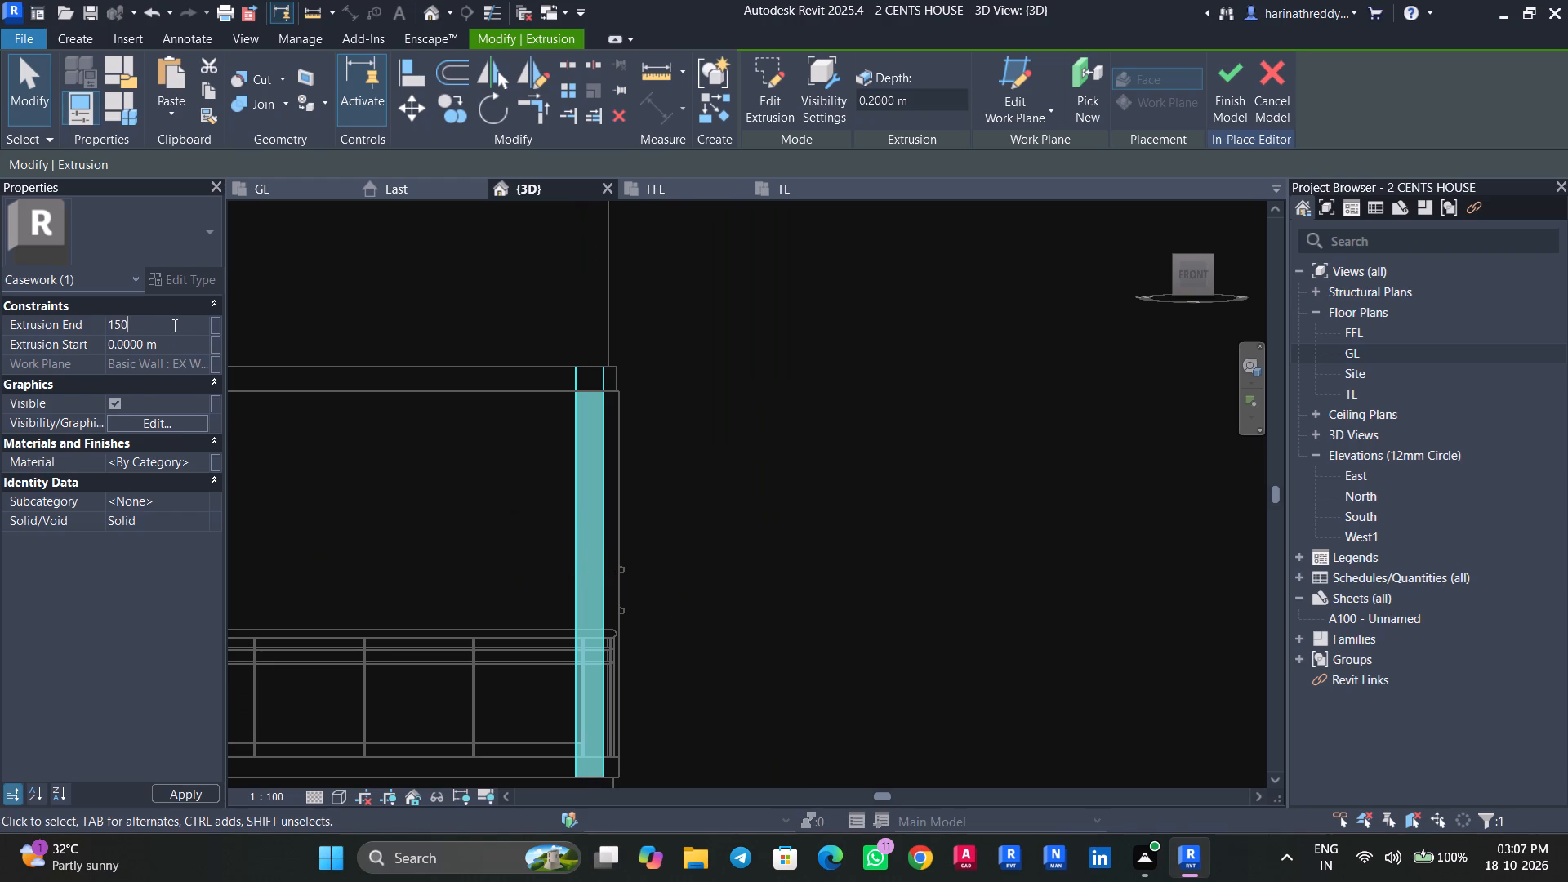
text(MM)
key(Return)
In the right-side view, trim the panel's height to run from the top of the balcony kerb to the underside of the roof slab.
scroll(785, 511, down, 2)
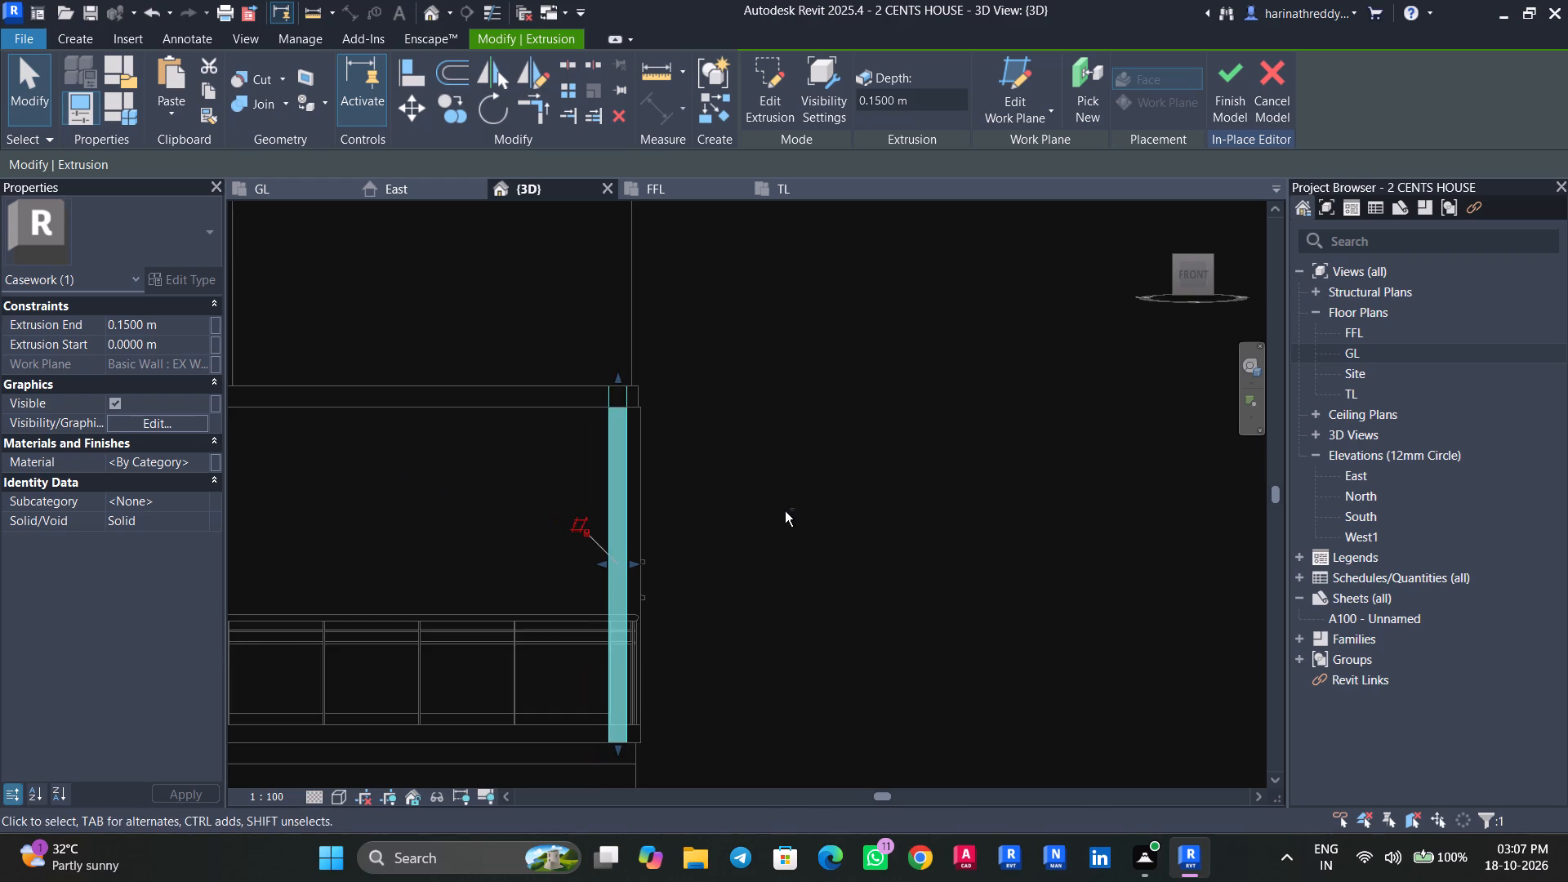
shift+middle_drag(785, 511, 547, 498)
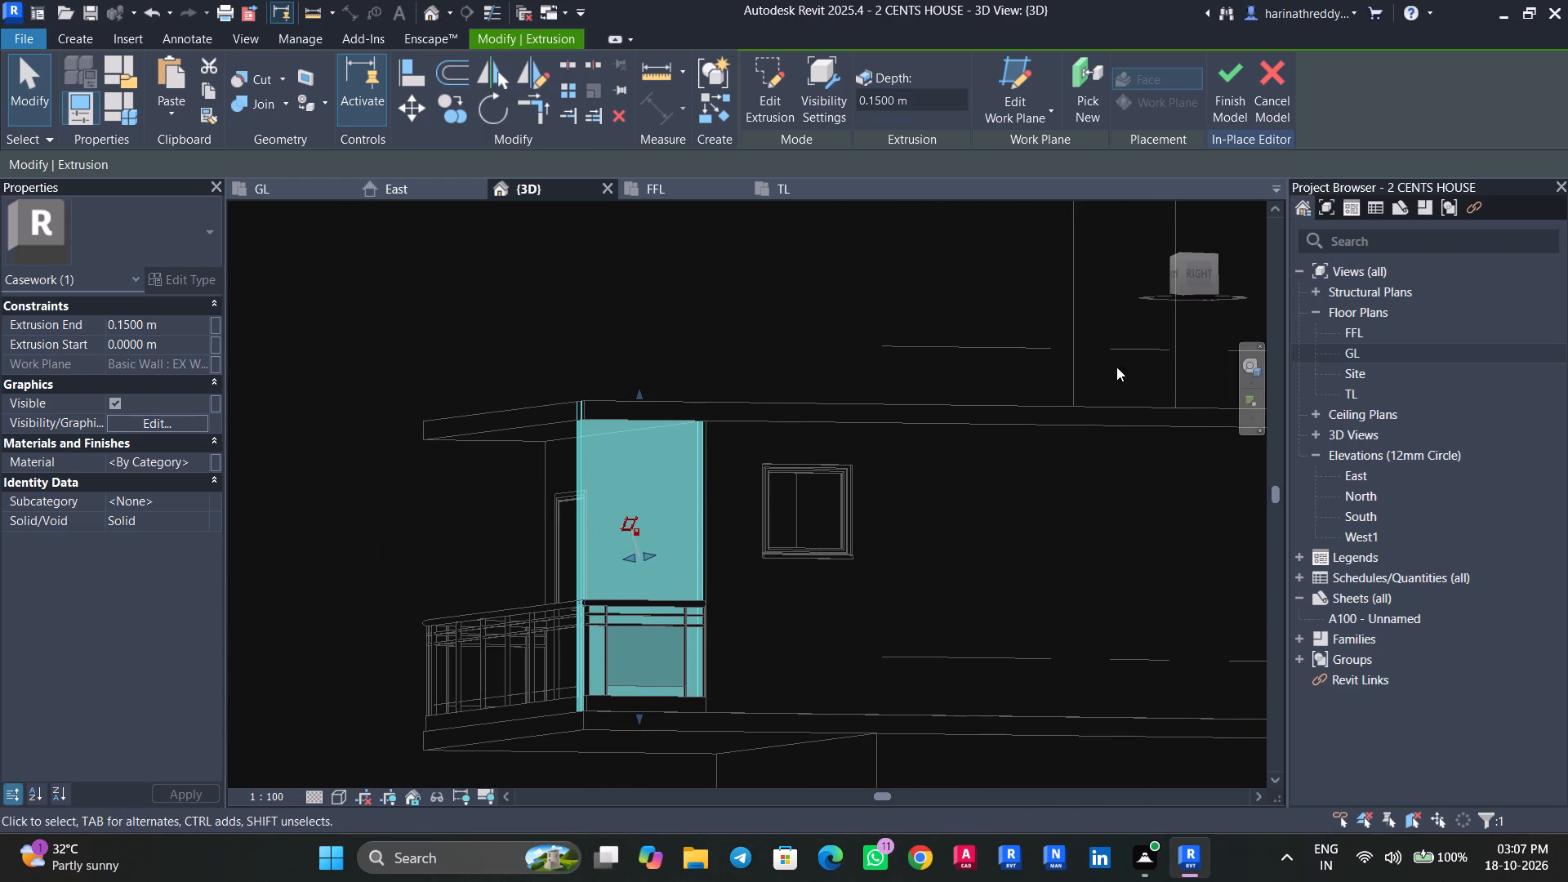
click(1201, 266)
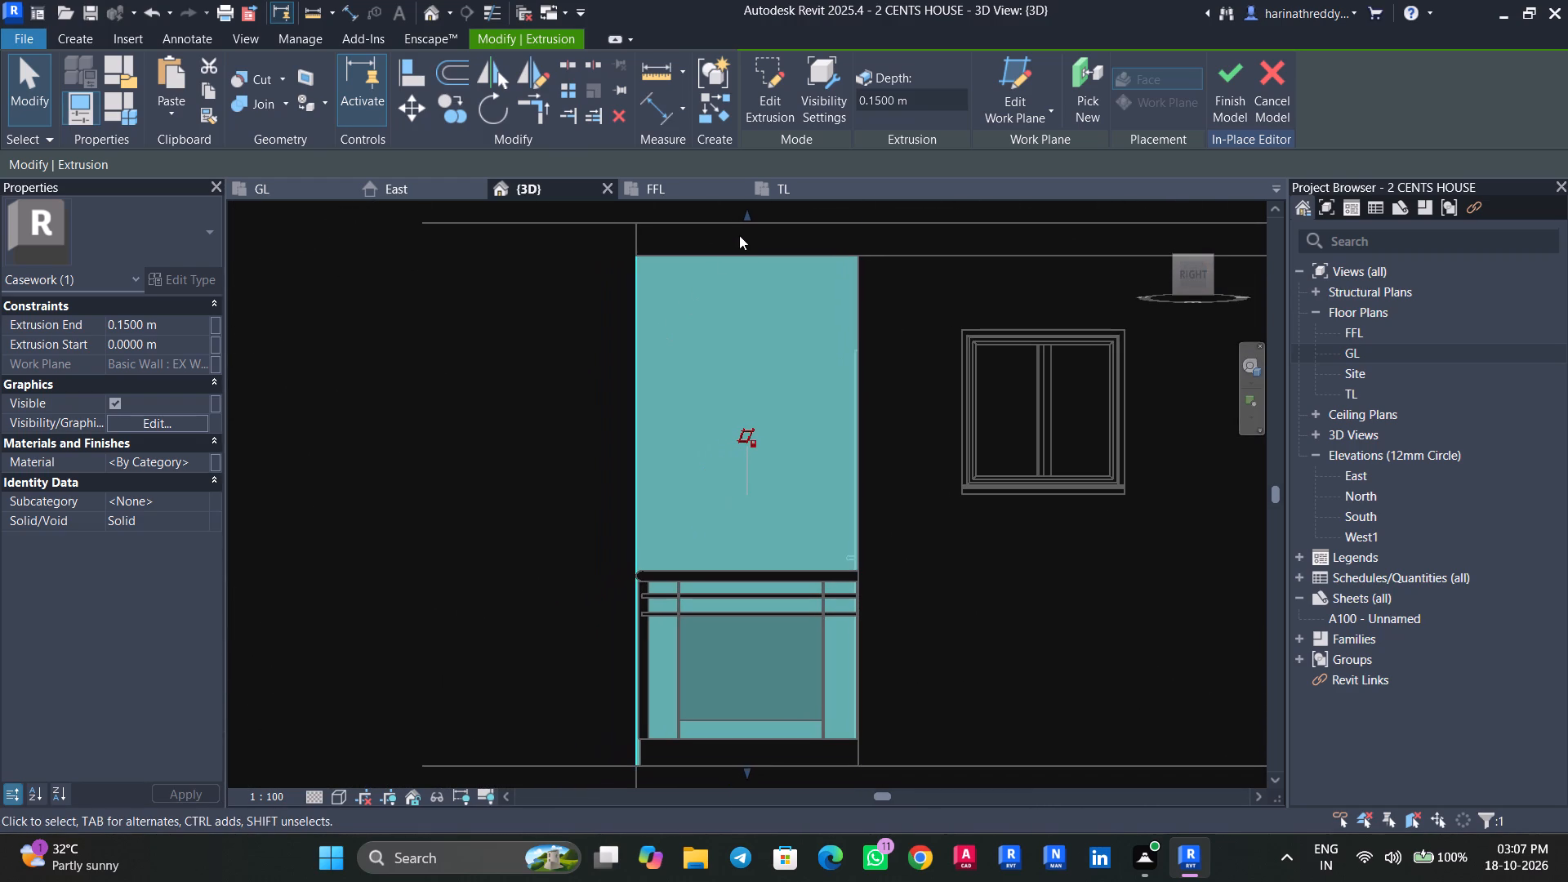
drag(744, 224, 743, 257)
drag(752, 771, 746, 747)
key(Escape)
drag(747, 774, 750, 749)
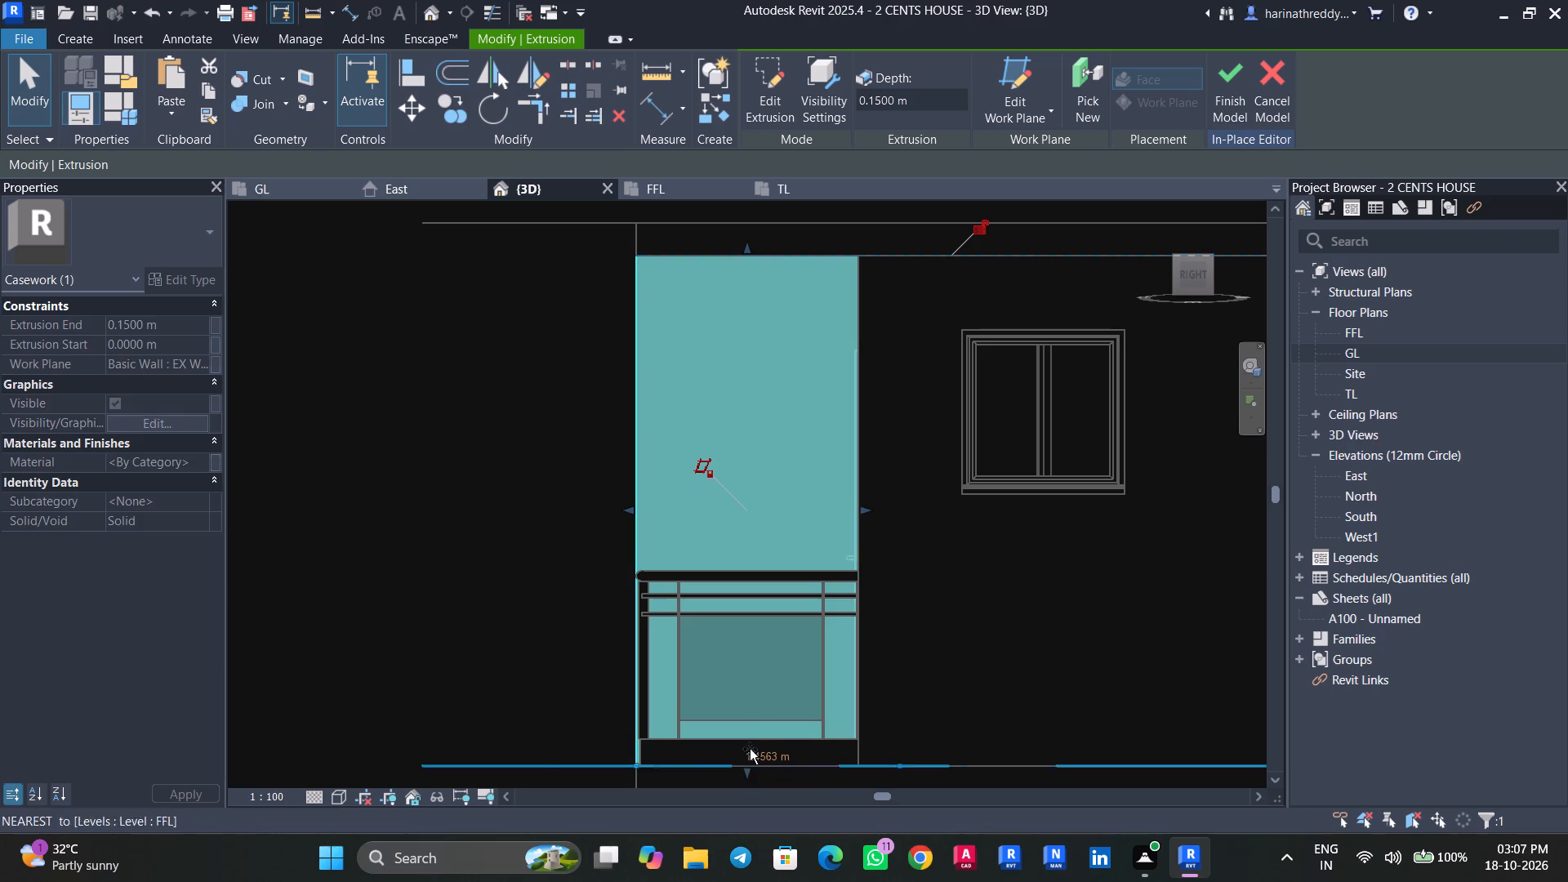
drag(750, 749, 751, 733)
In the front view, align the side panel's outer face with the outer face of the upper-storey side wall.
shift+middle_drag(699, 675, 784, 728)
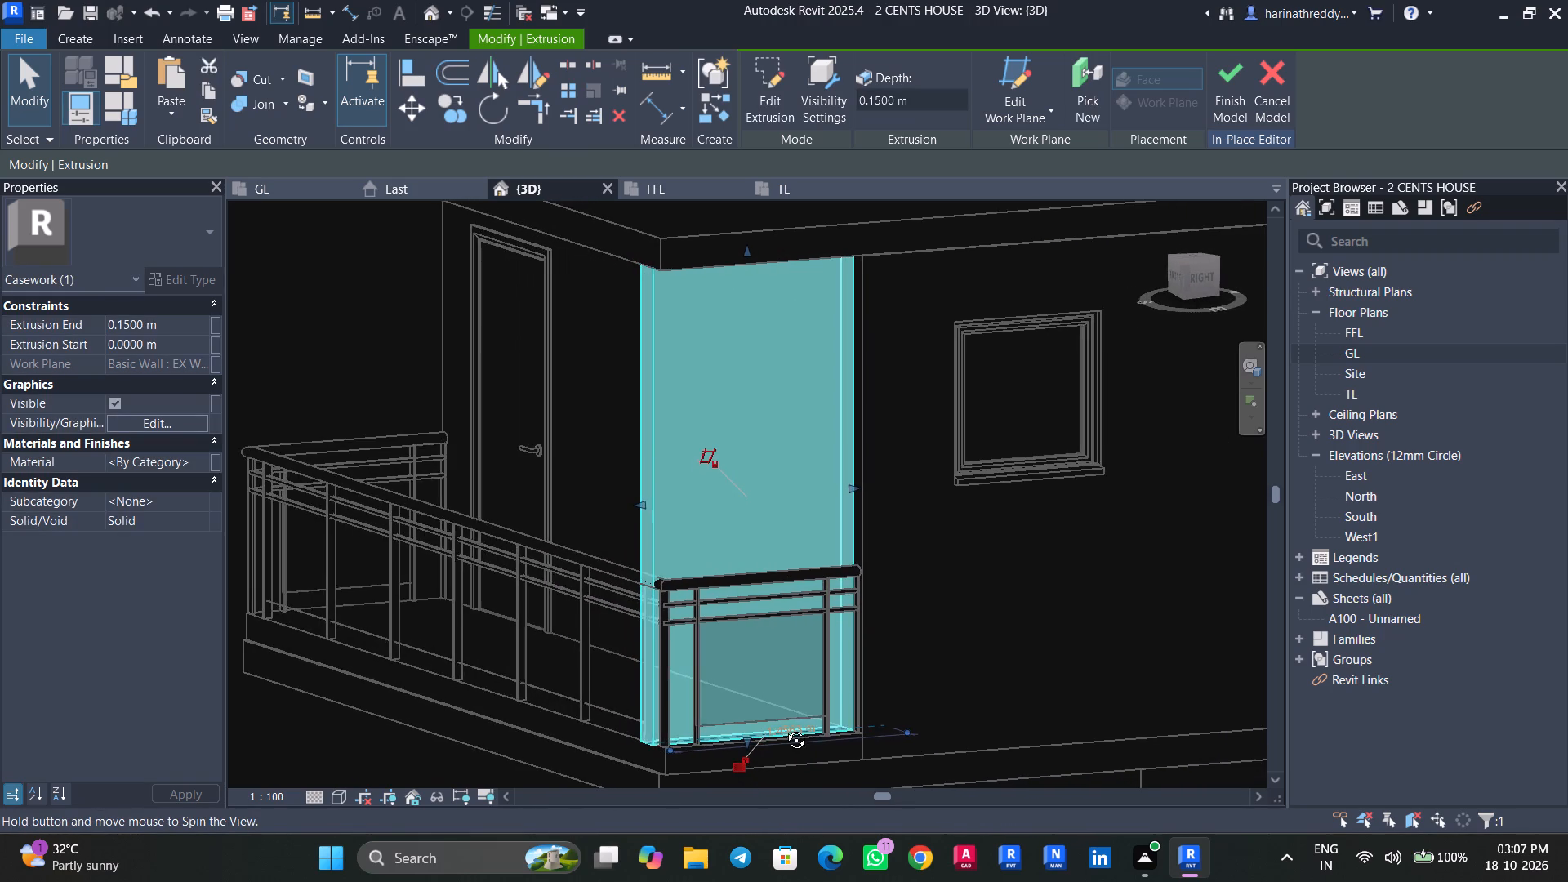
shift+middle_drag(784, 728, 894, 750)
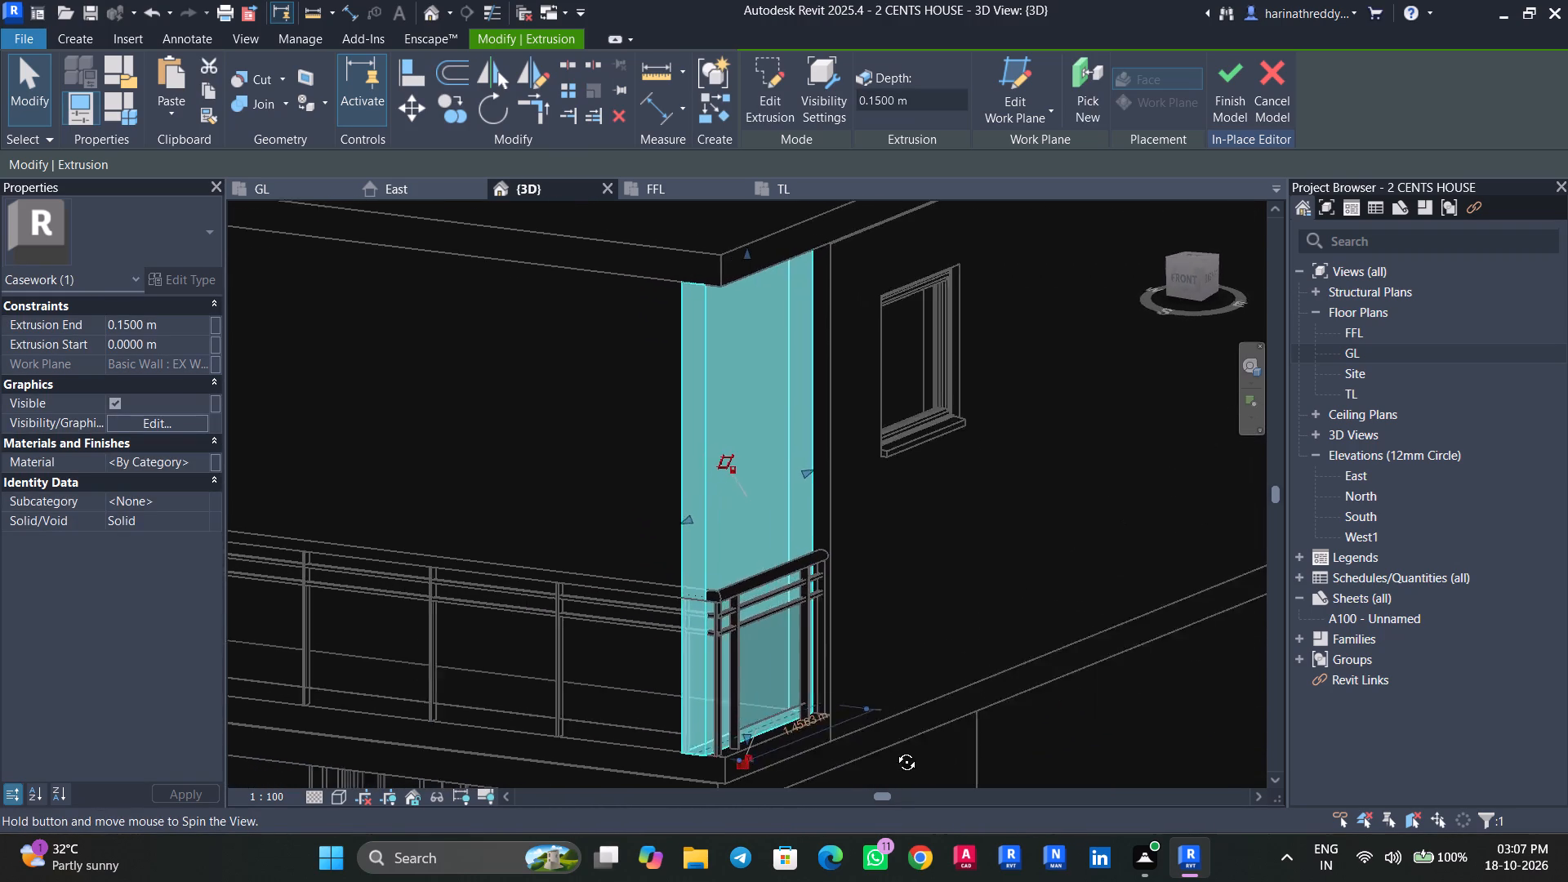
shift+middle_drag(894, 750, 728, 719)
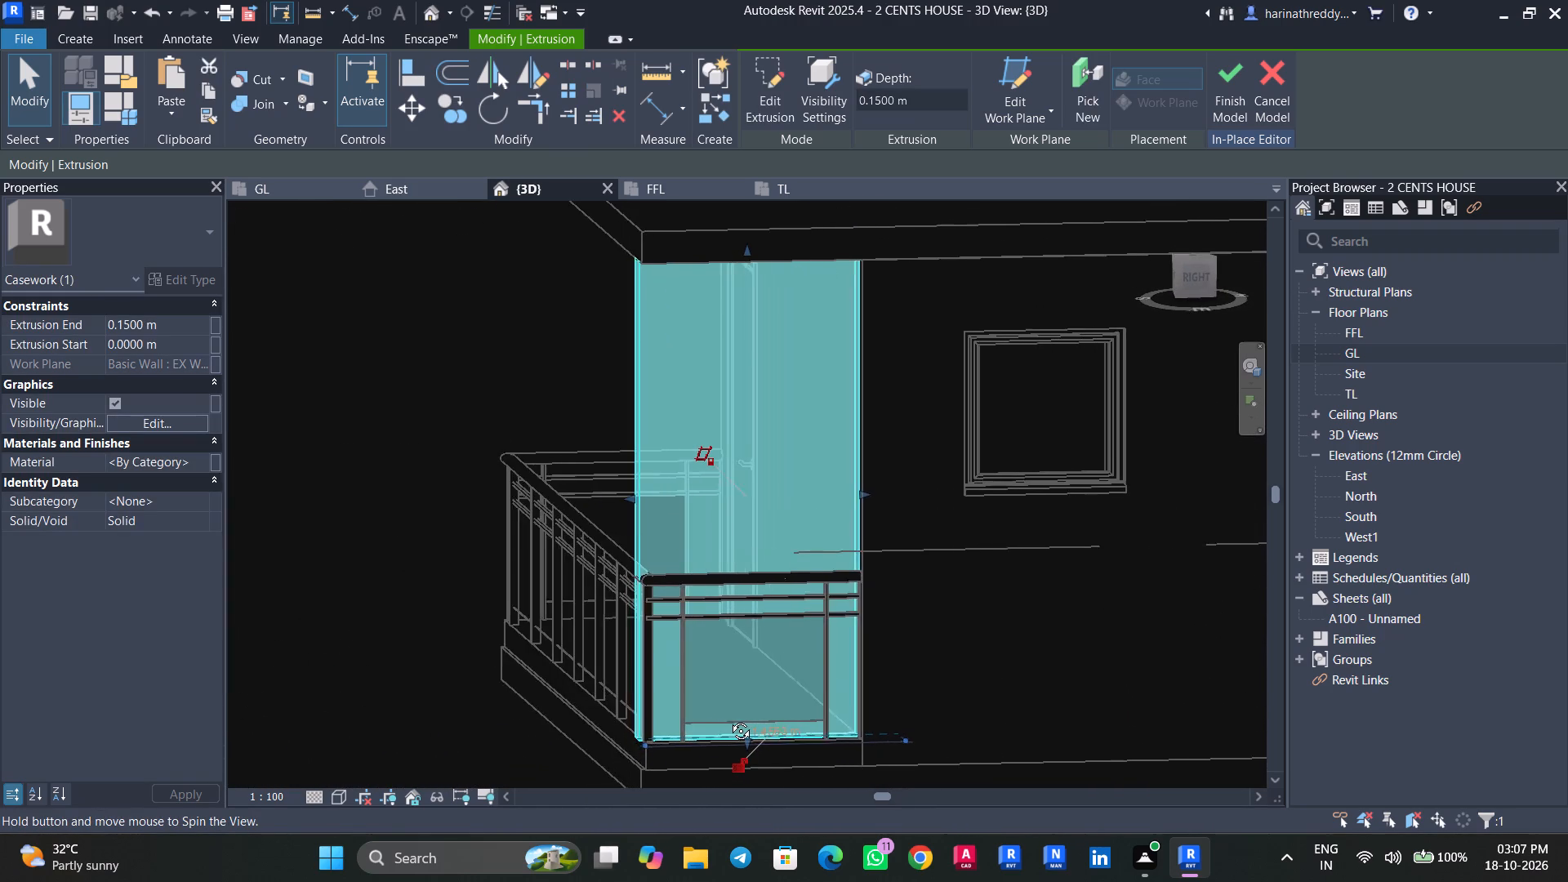
shift+middle_drag(728, 719, 943, 881)
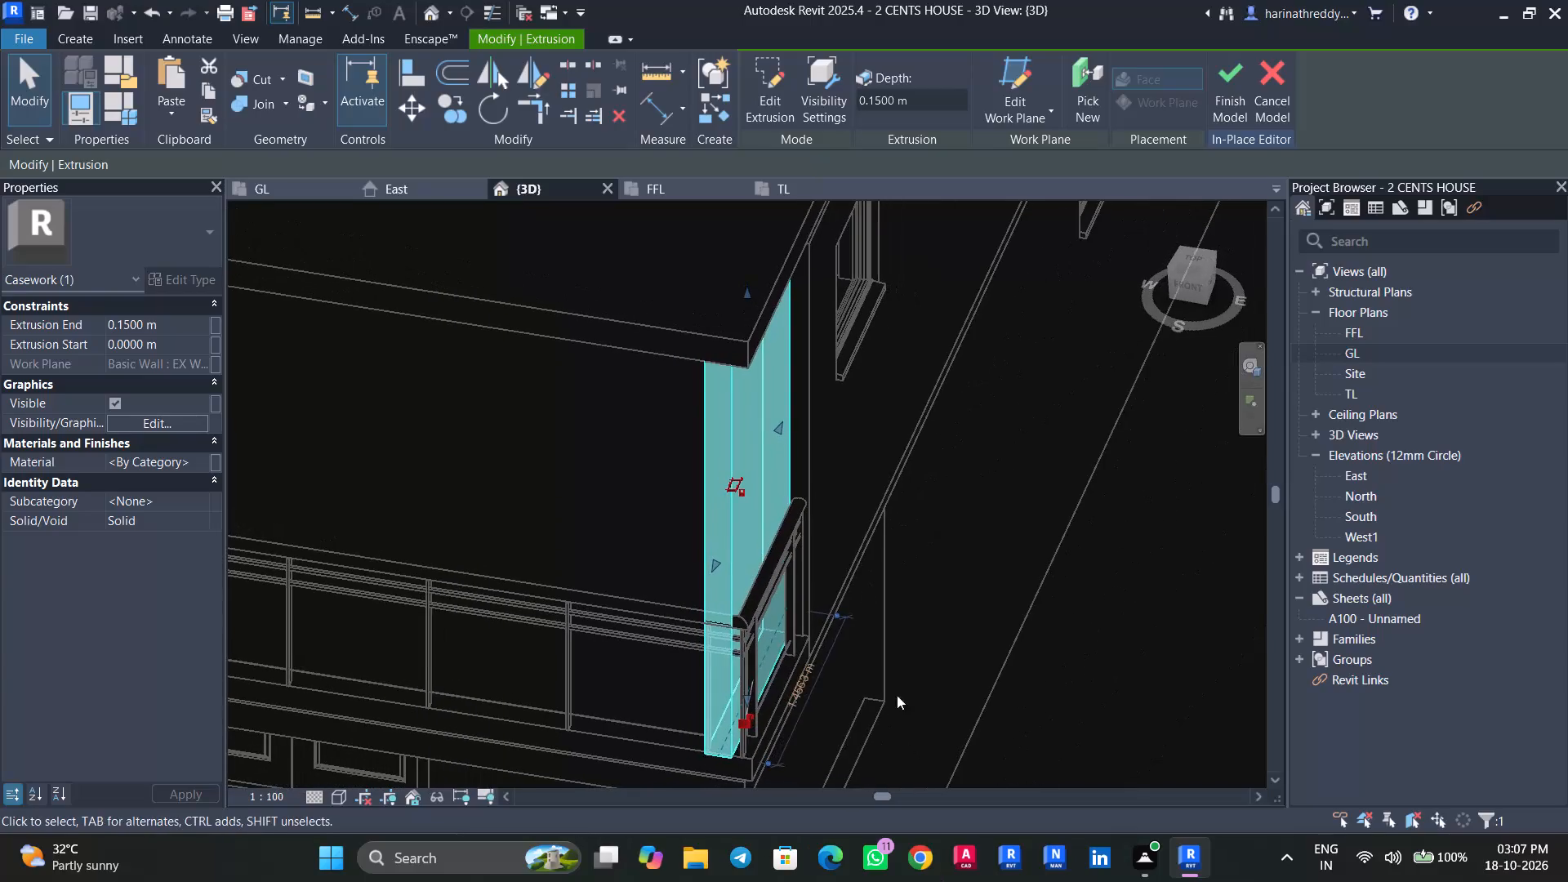
shift+middle_drag(880, 608, 911, 709)
shift+scroll(911, 709, up, 1)
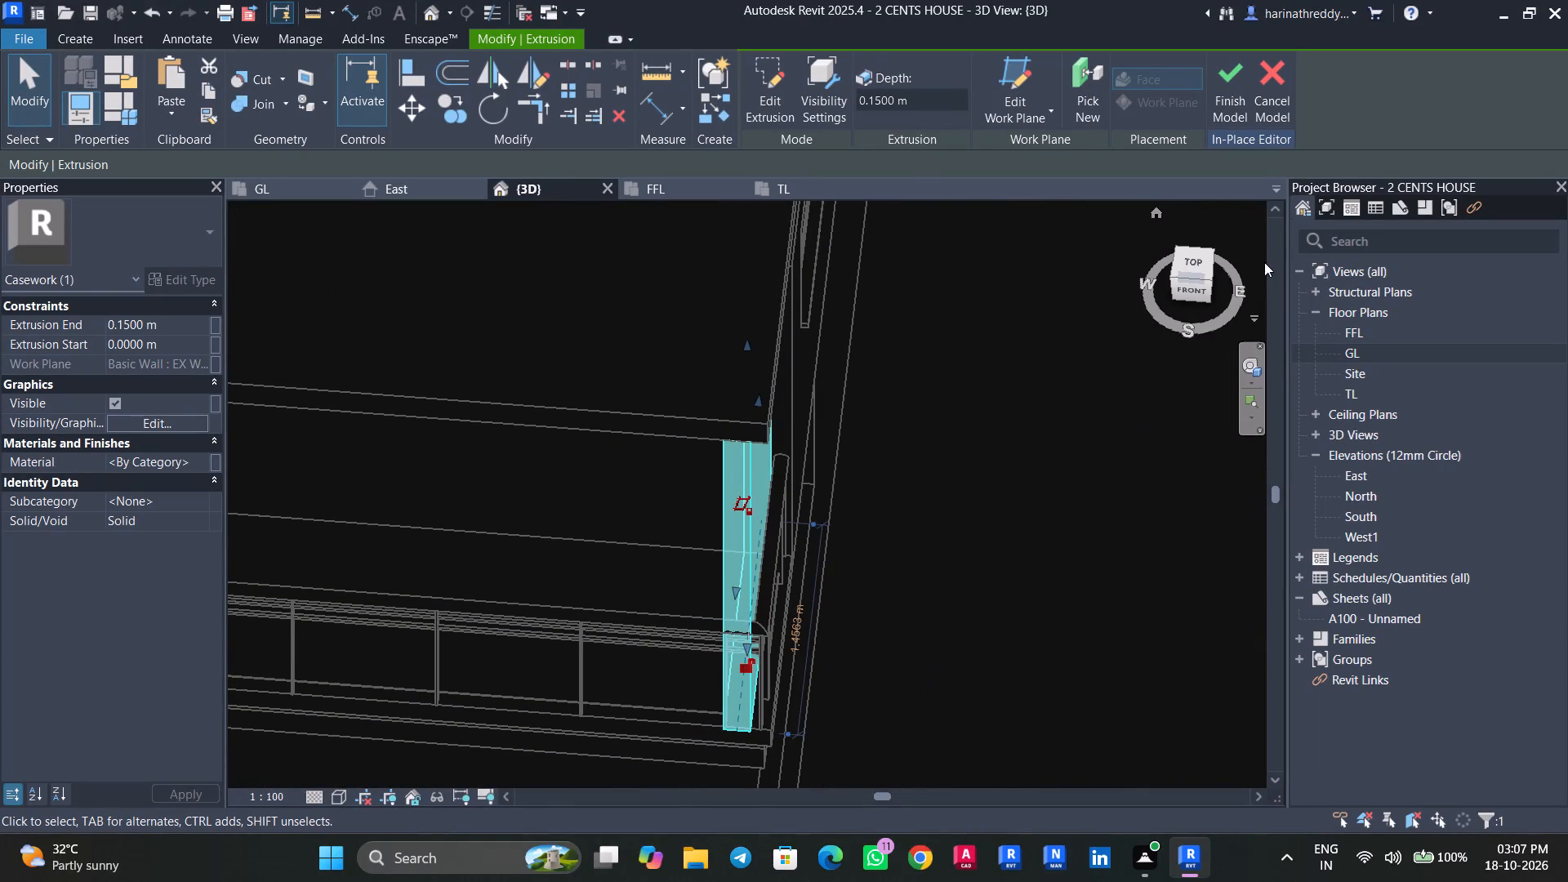
click(1186, 290)
scroll(887, 434, down, 3)
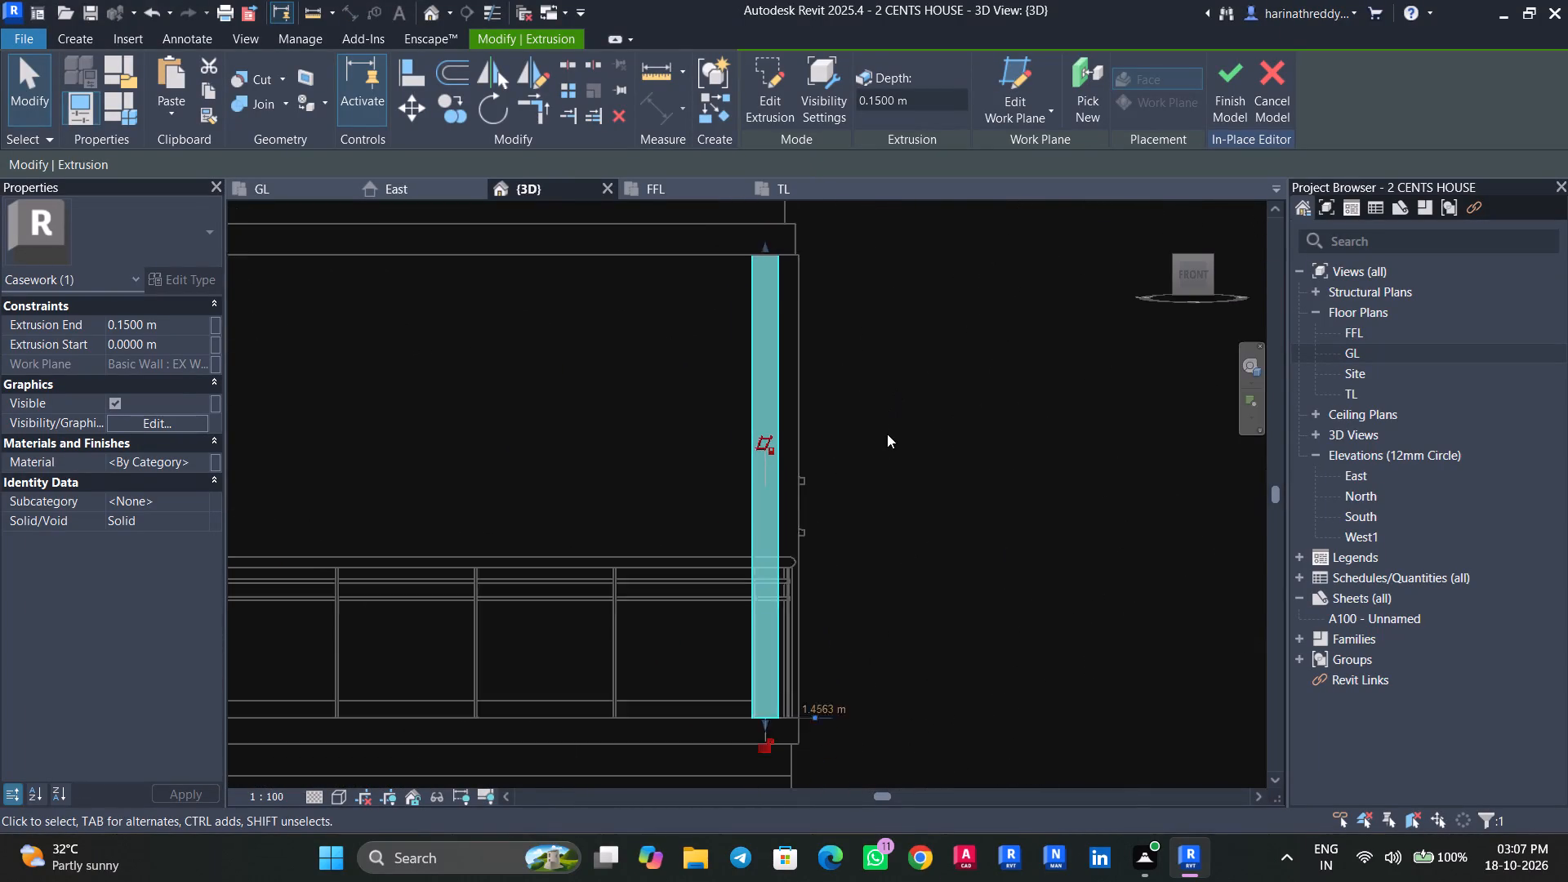
scroll(887, 434, down, 1)
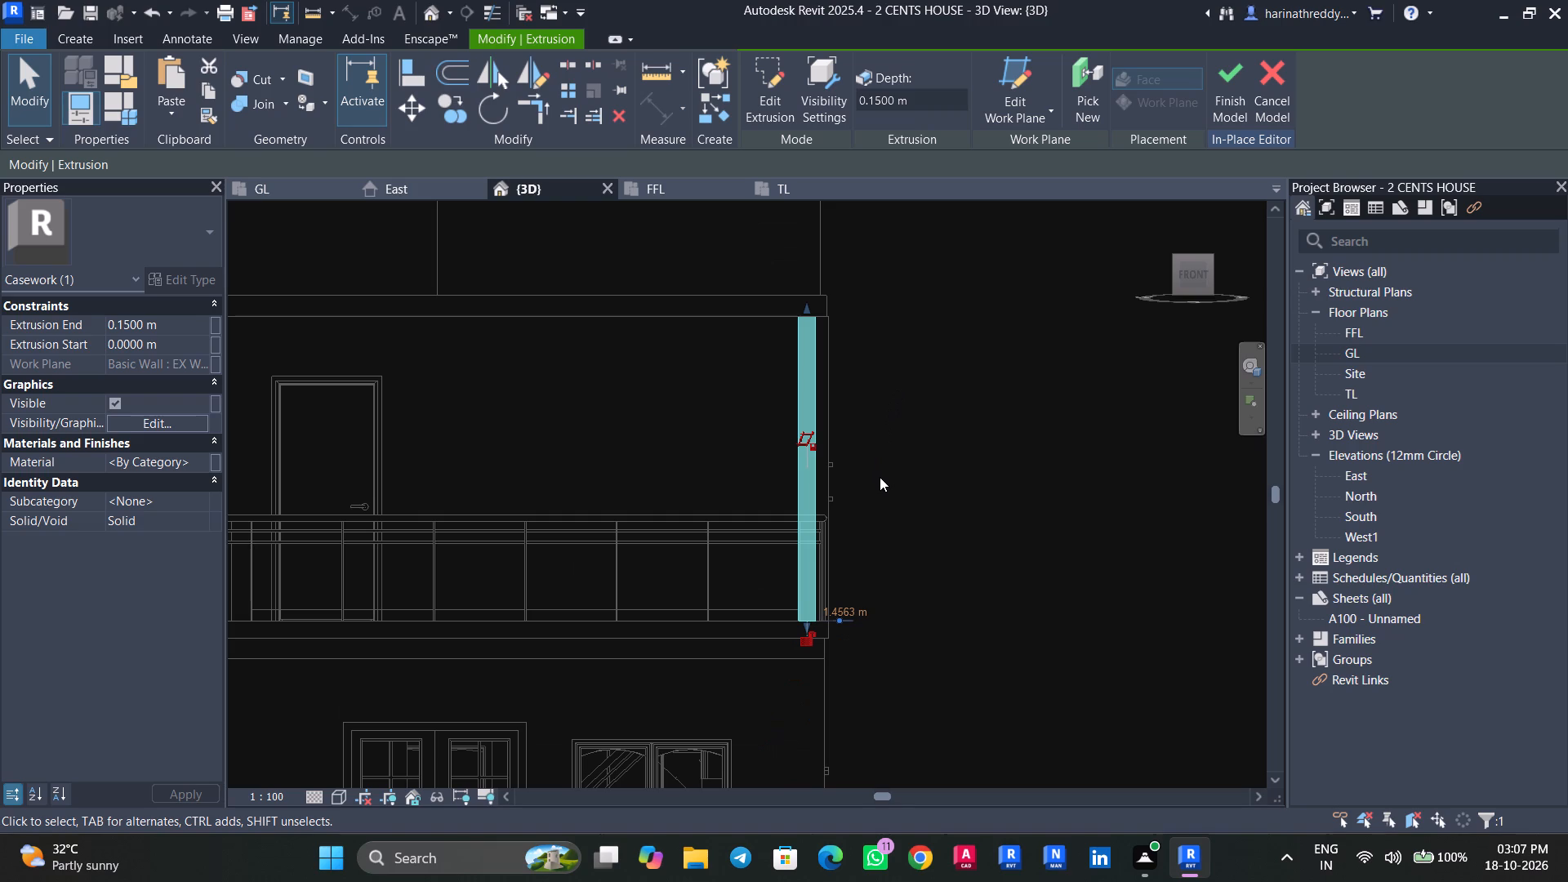
text(AL)
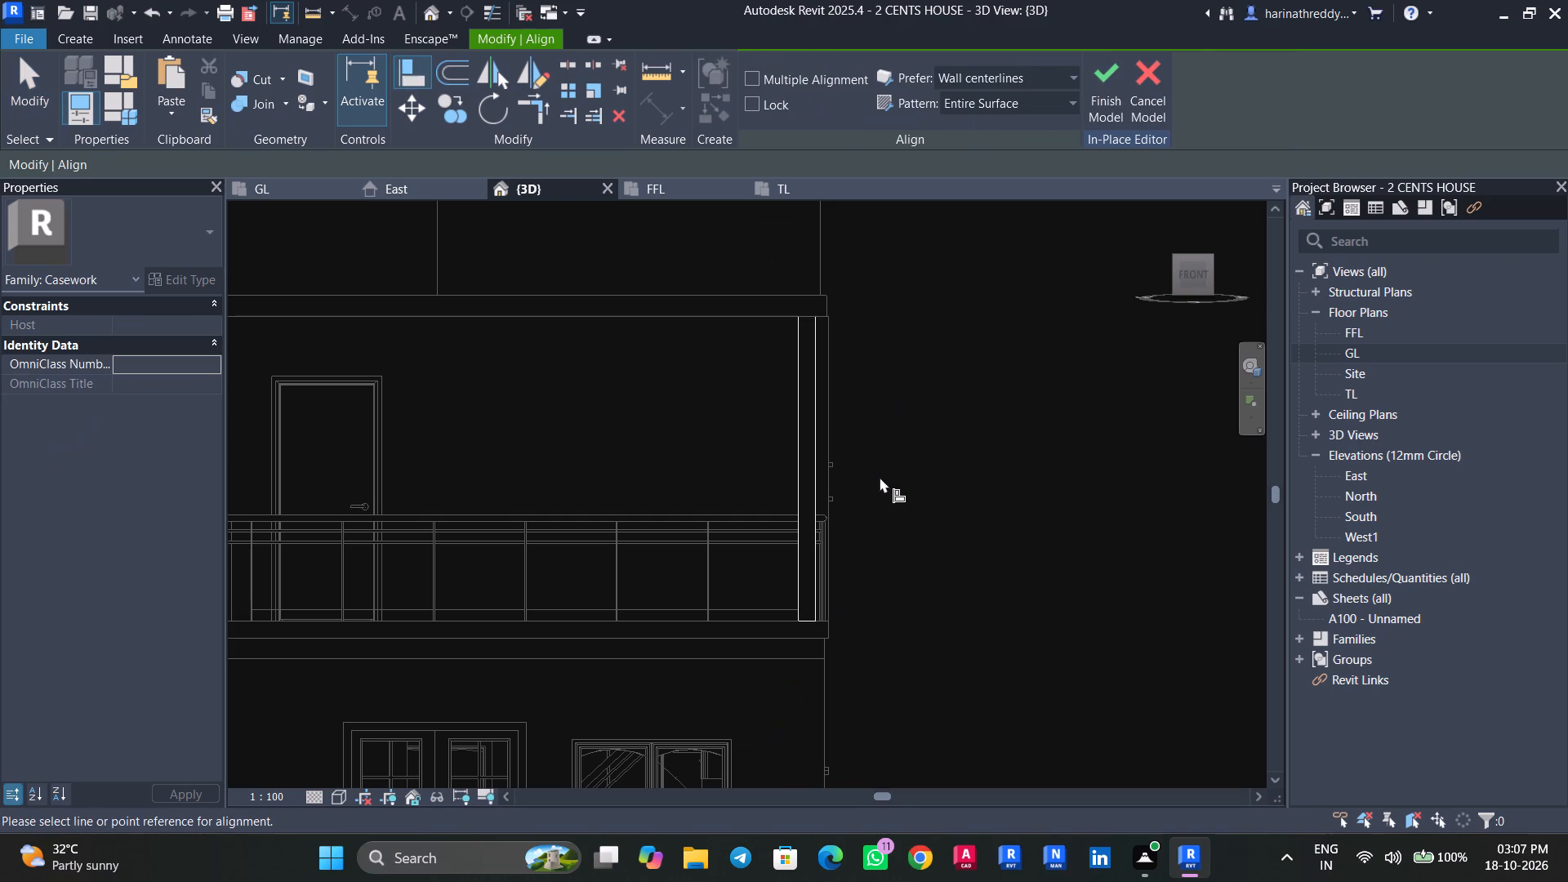
scroll(862, 447, up, 4)
click(804, 406)
click(783, 414)
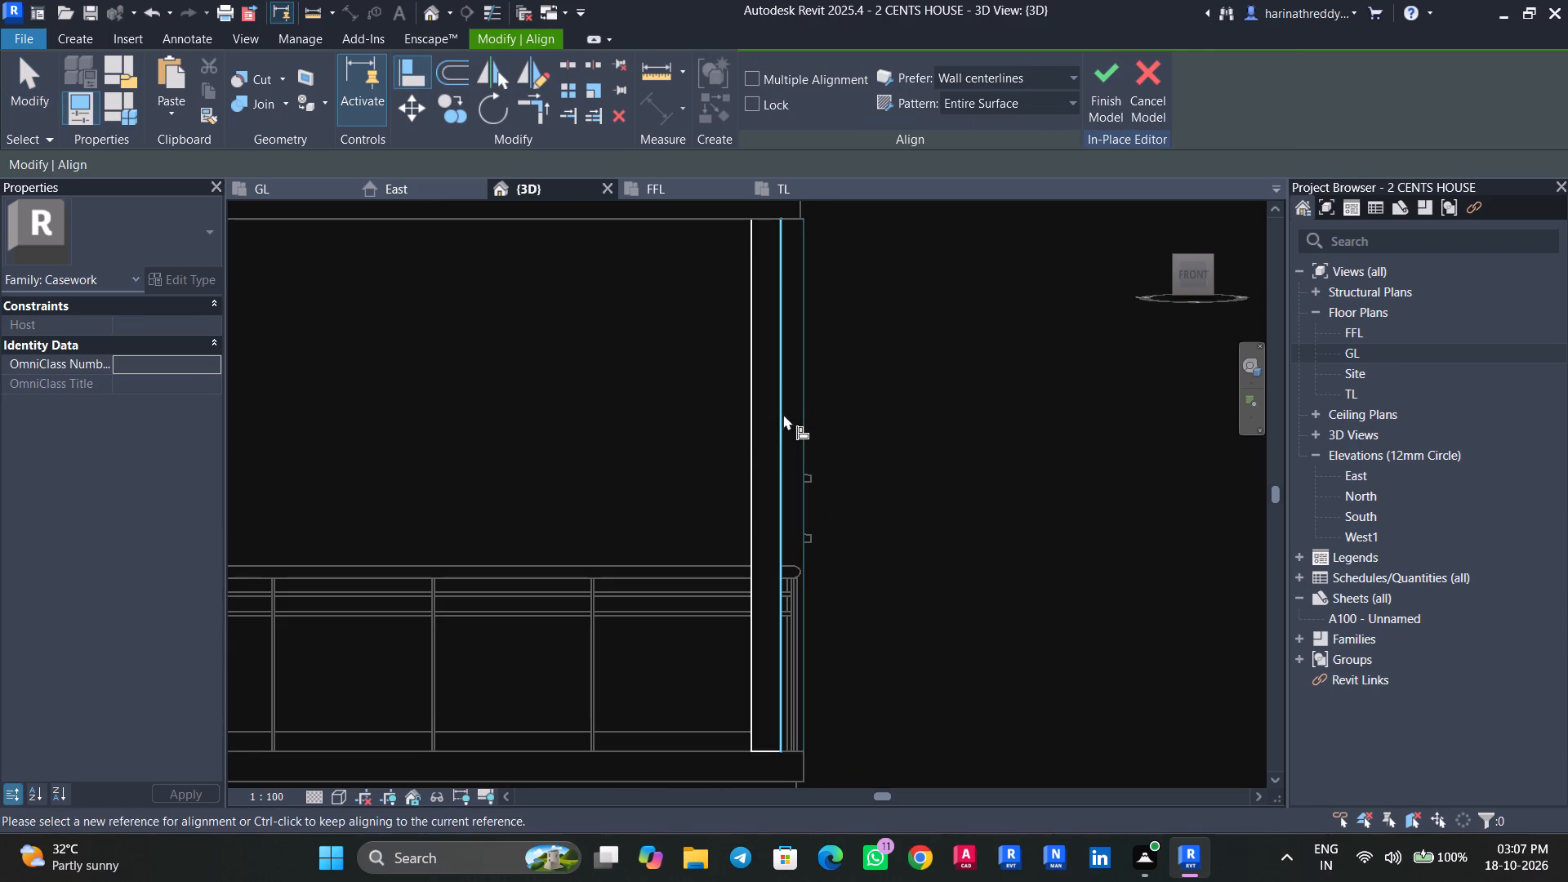
key(Escape)
key(Escape)
Pull the side panel's inner face outward to extrusion end 0, leaving a depth of about 0.114 m.
click(751, 440)
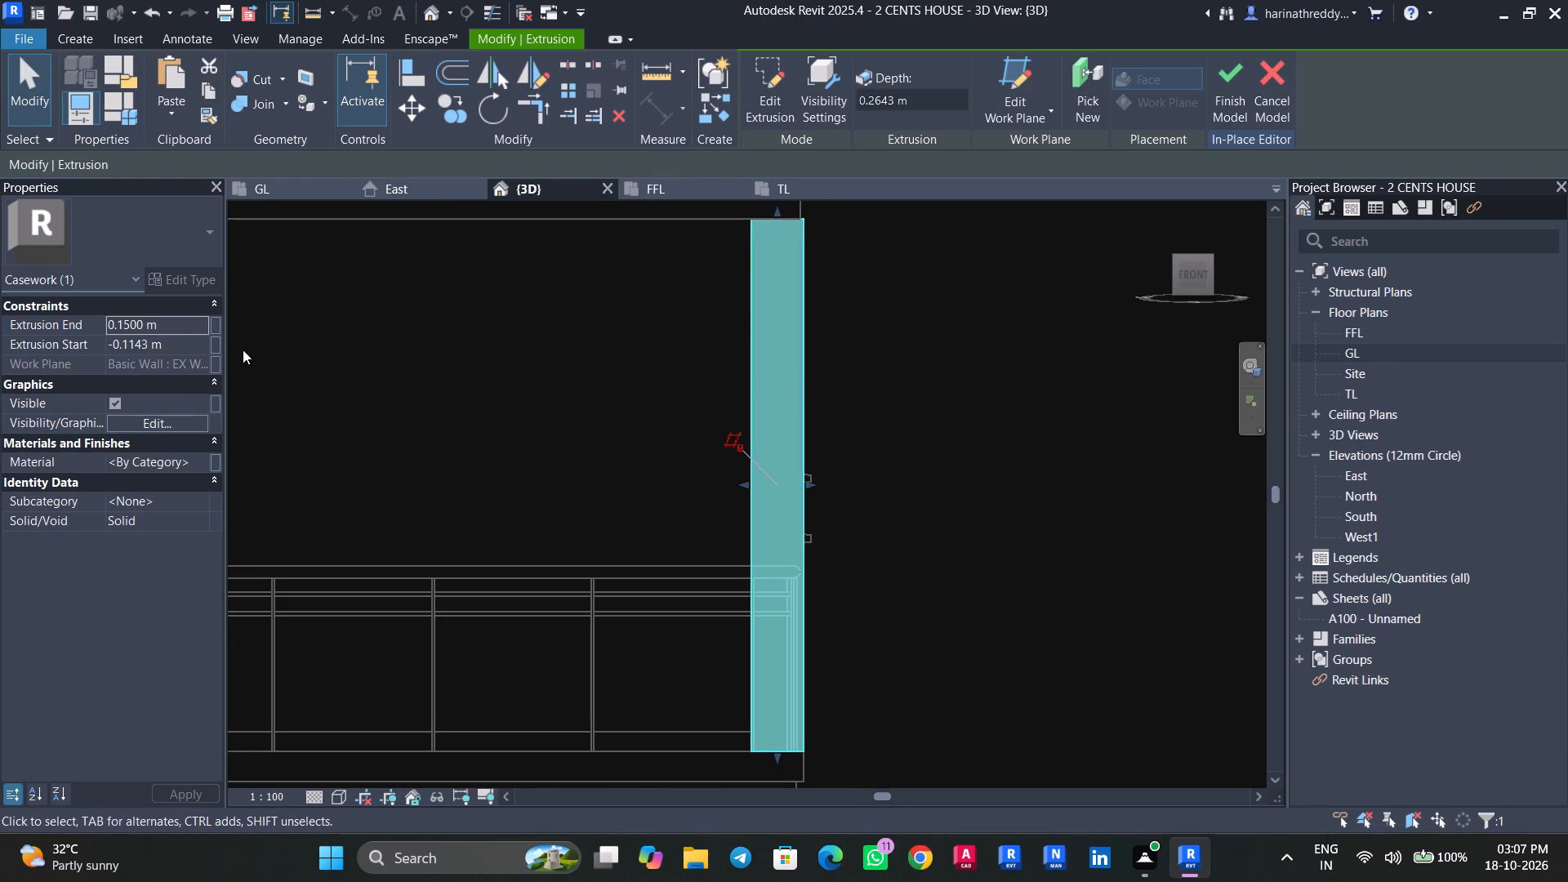
drag(744, 487, 774, 490)
click(776, 490)
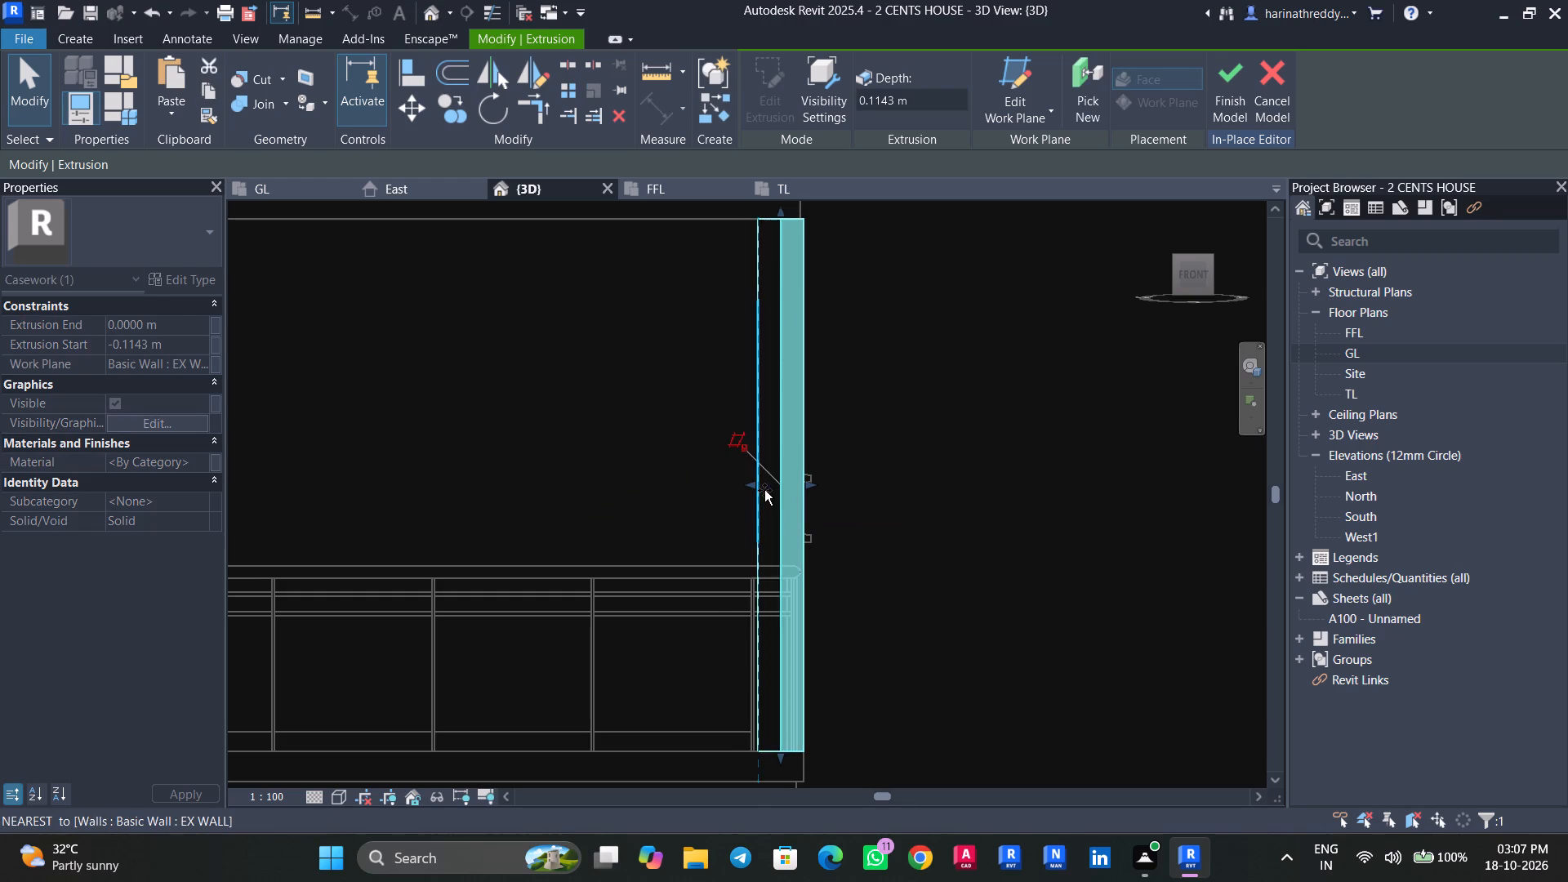
shift+middle_drag(951, 506, 818, 604)
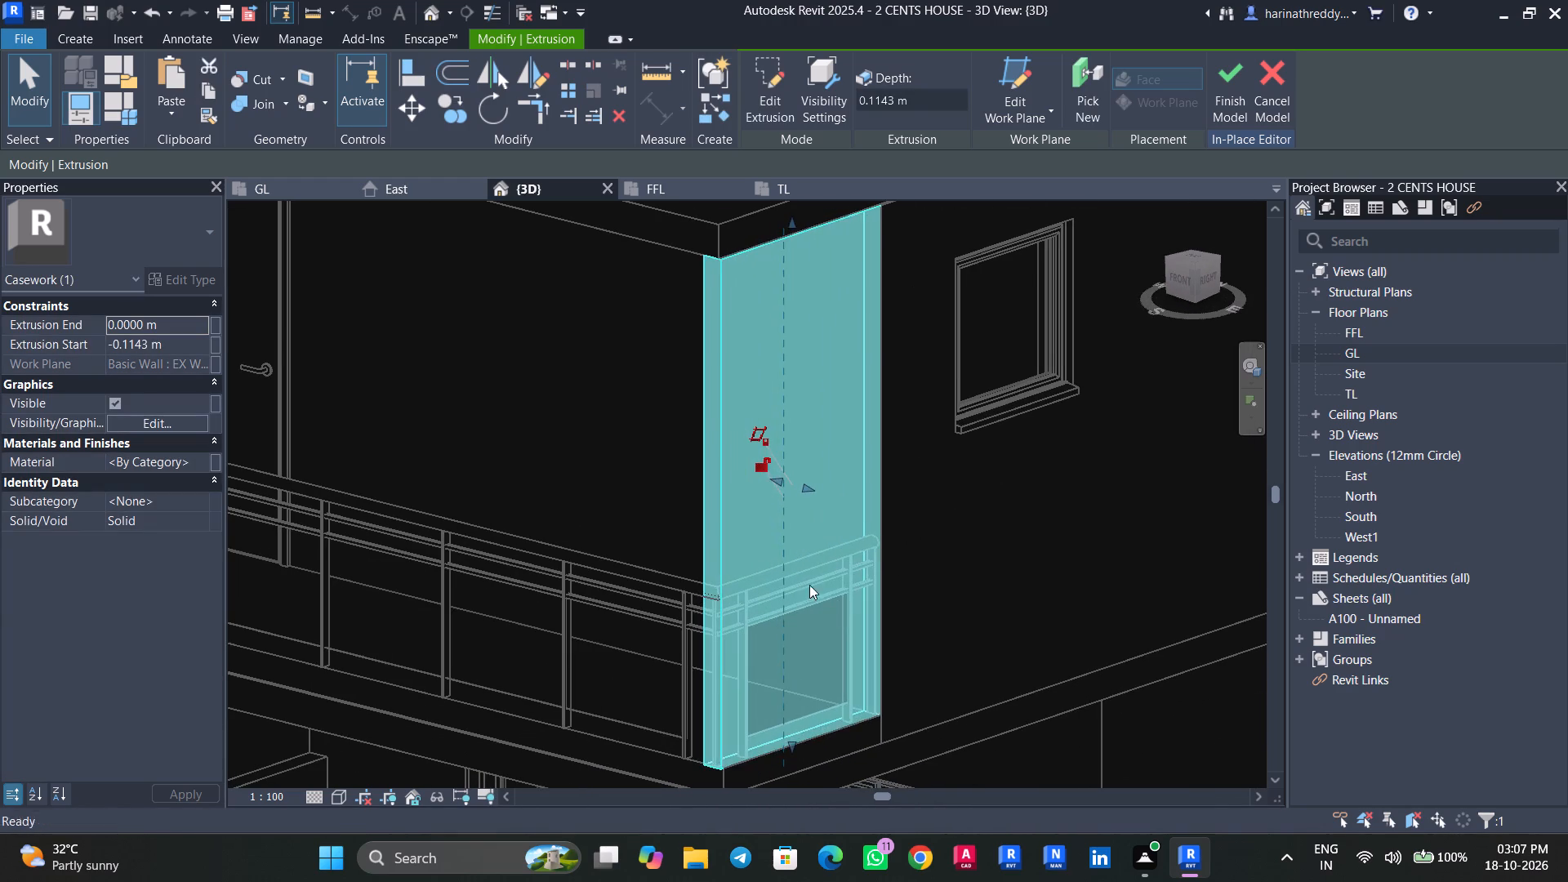
key(Escape)
Finish the in-place model of the balcony side panel.
scroll(860, 531, down, 4)
shift+scroll(860, 531, up, 1)
shift+middle_drag(854, 531, 792, 528)
click(764, 89)
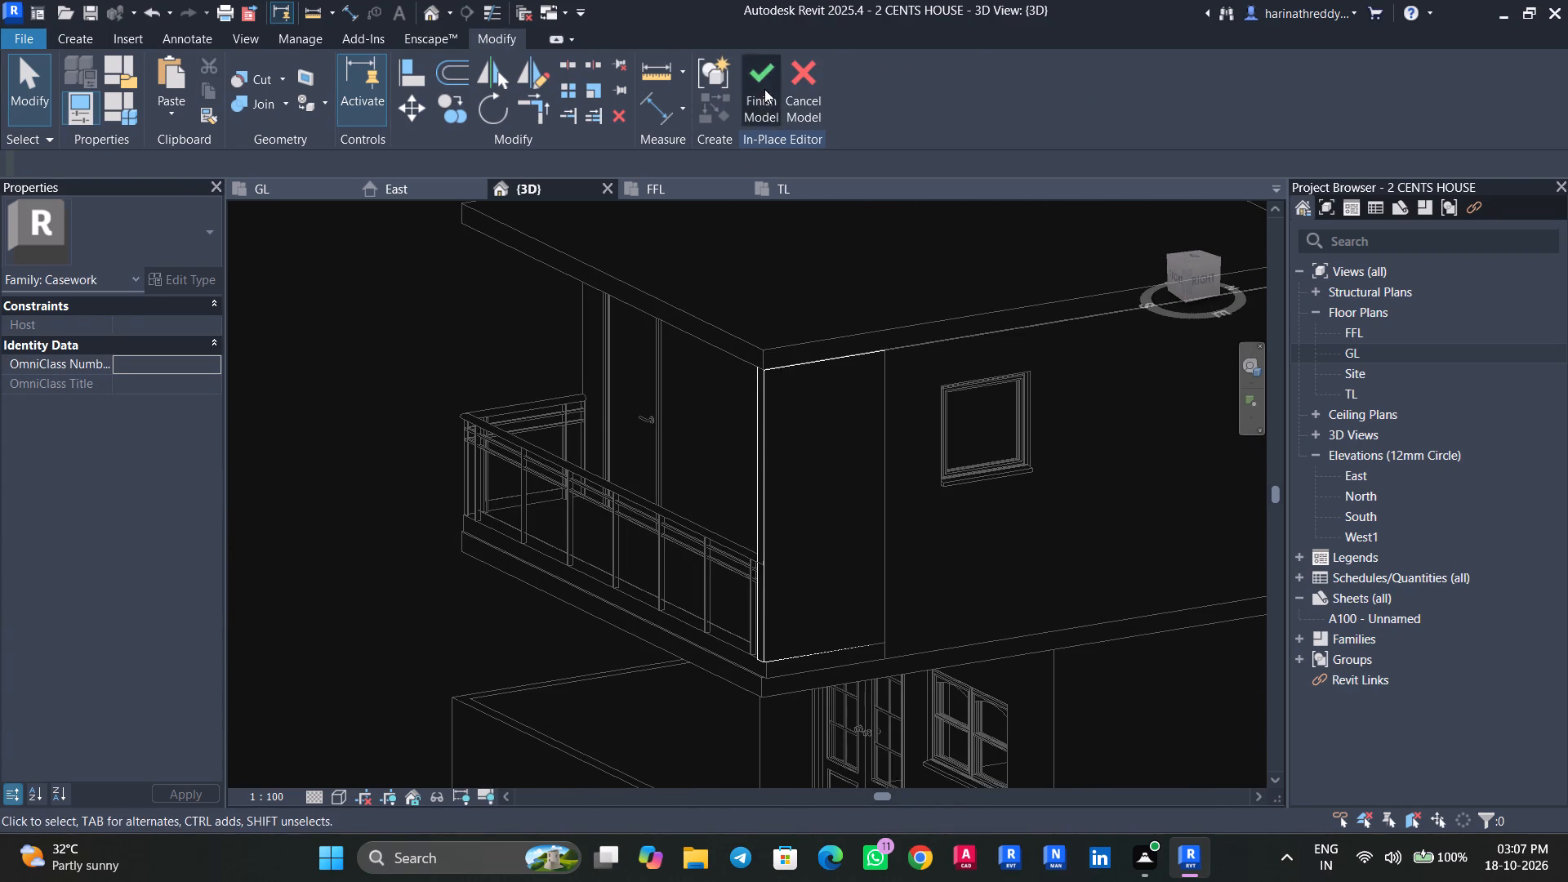
Show the 3D view in the realistic visual style at Fine detail level.
click(303, 795)
click(315, 795)
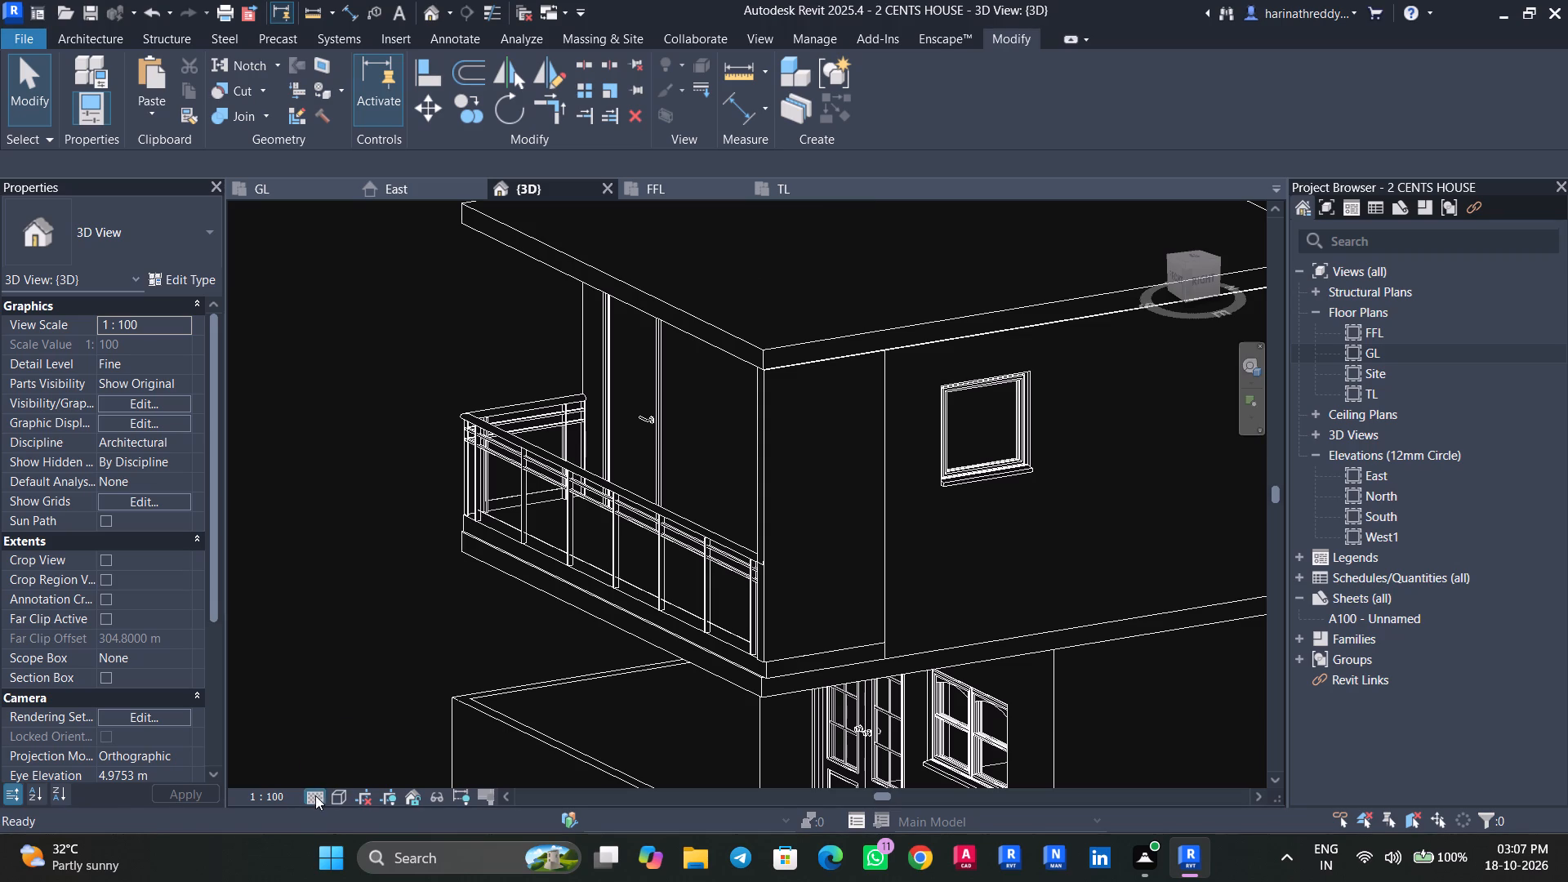
click(322, 777)
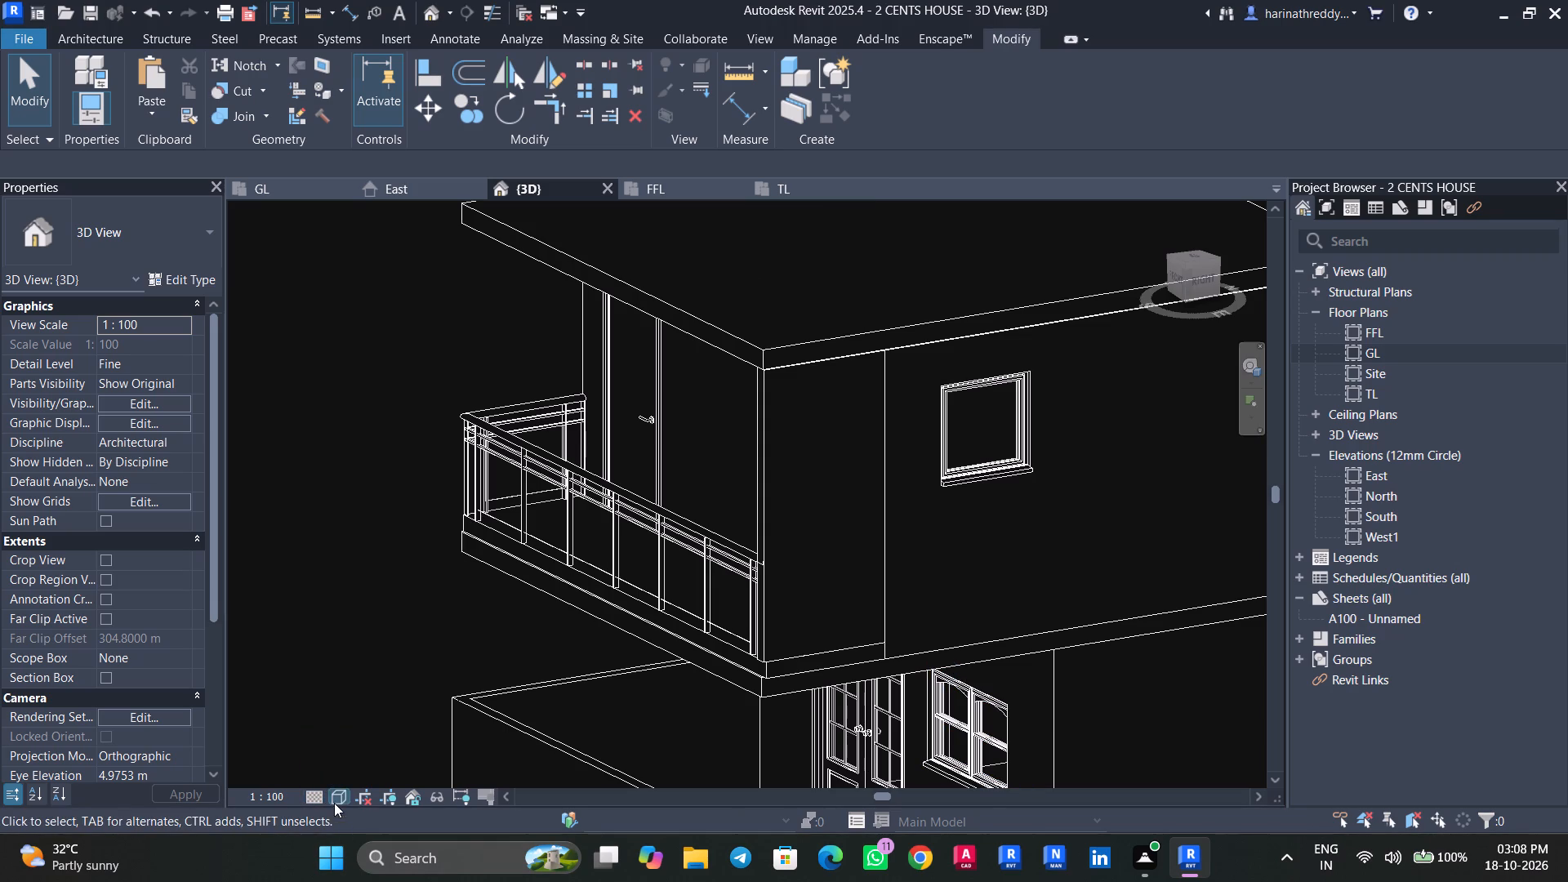
click(334, 803)
click(359, 778)
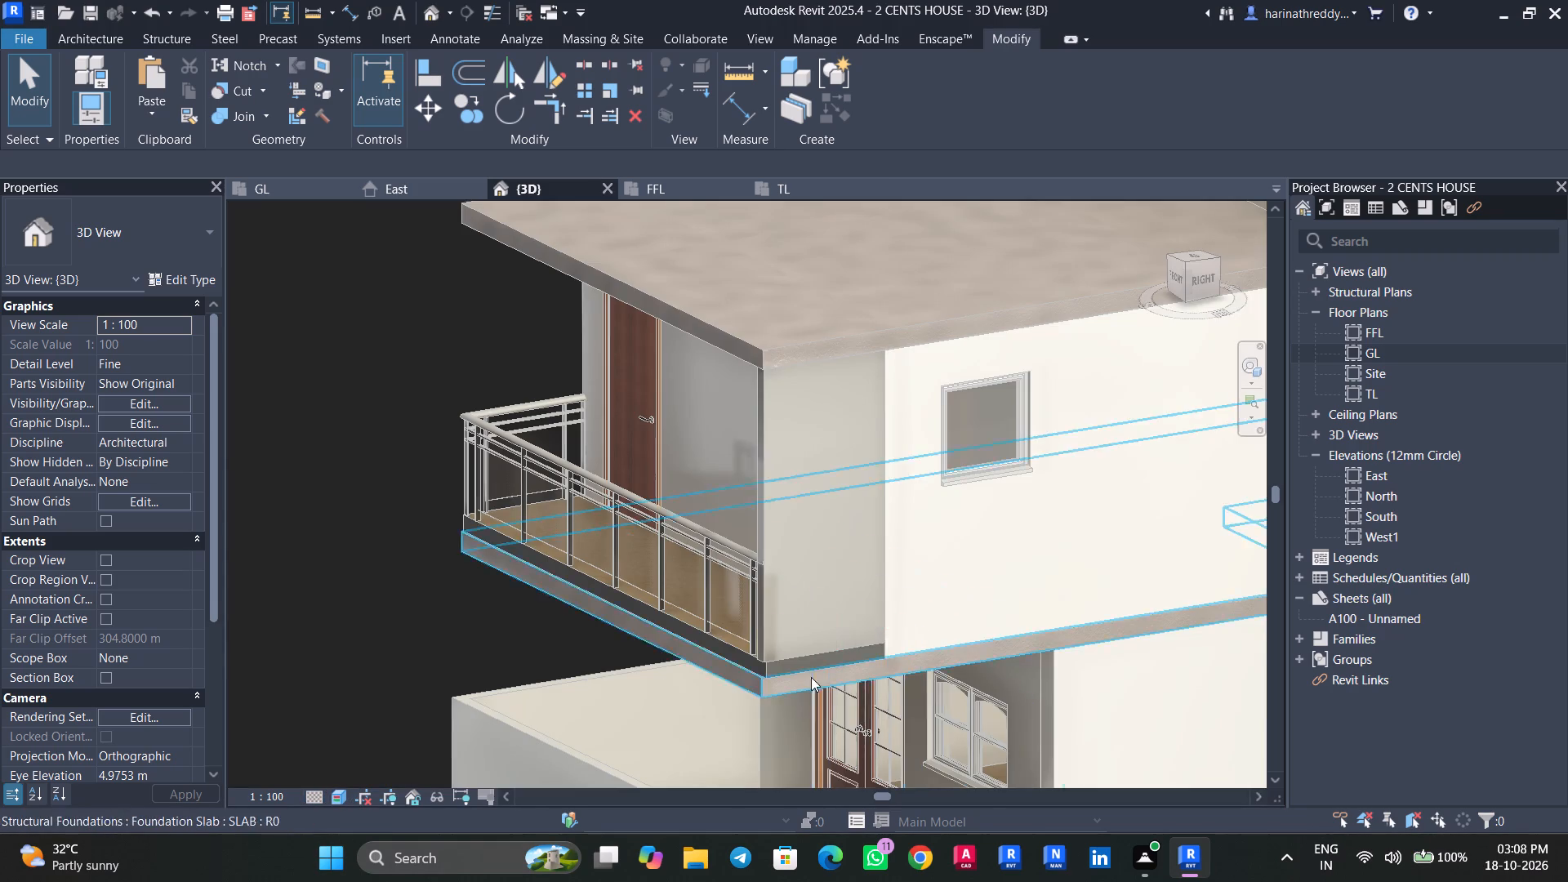
Edit the balcony railing's path in the FFL plan and delete the short side segment running along the new side panel.
scroll(757, 626, up, 4)
shift+middle_drag(757, 625, 964, 614)
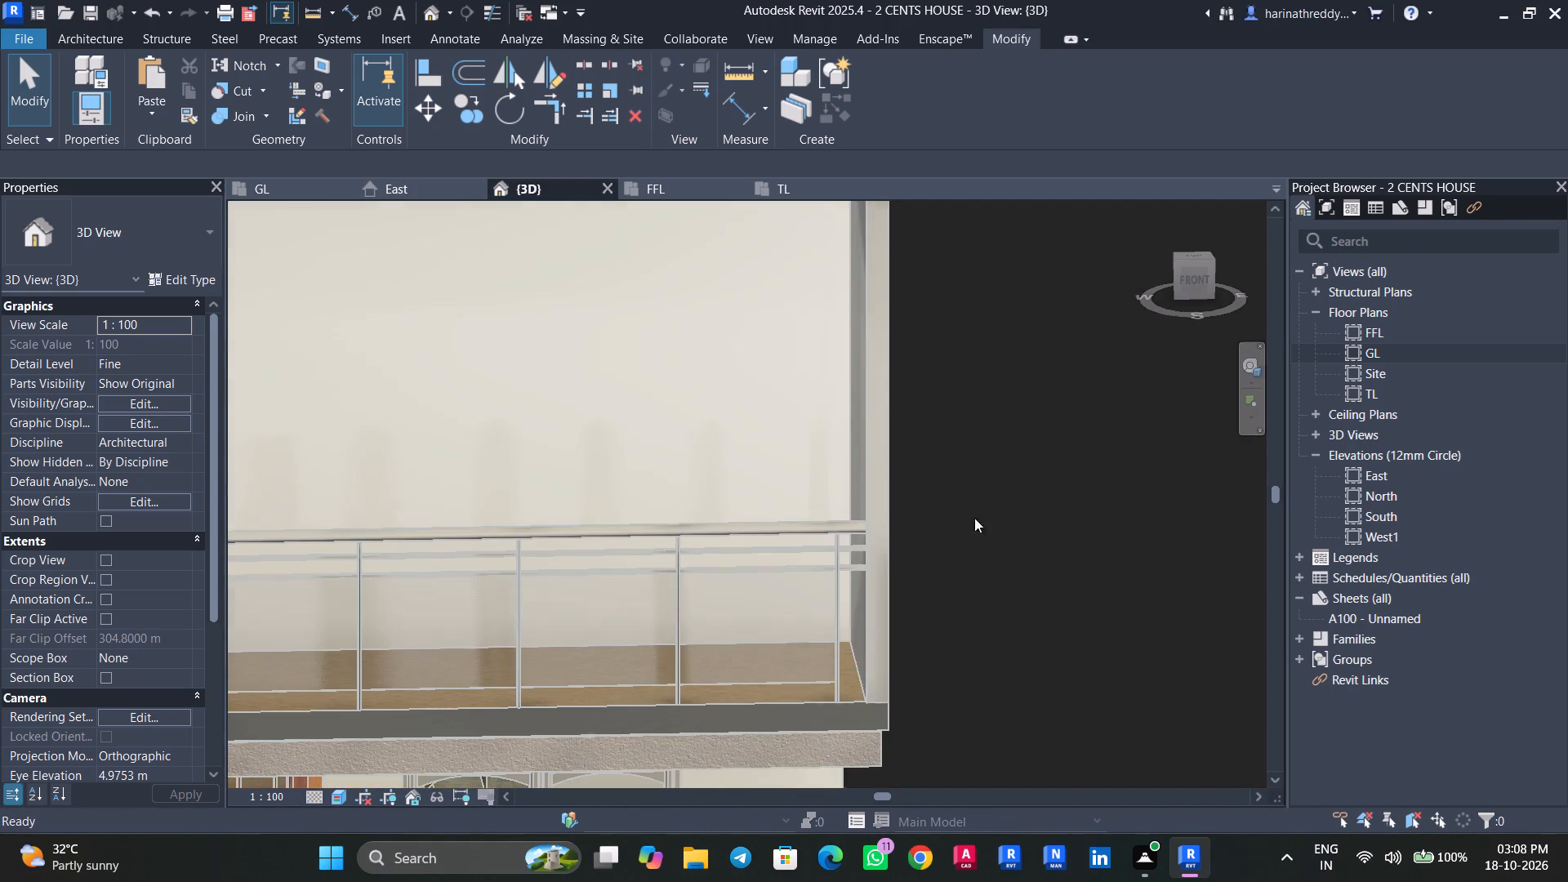
click(866, 433)
shift+middle_drag(1058, 559, 1128, 592)
key(Escape)
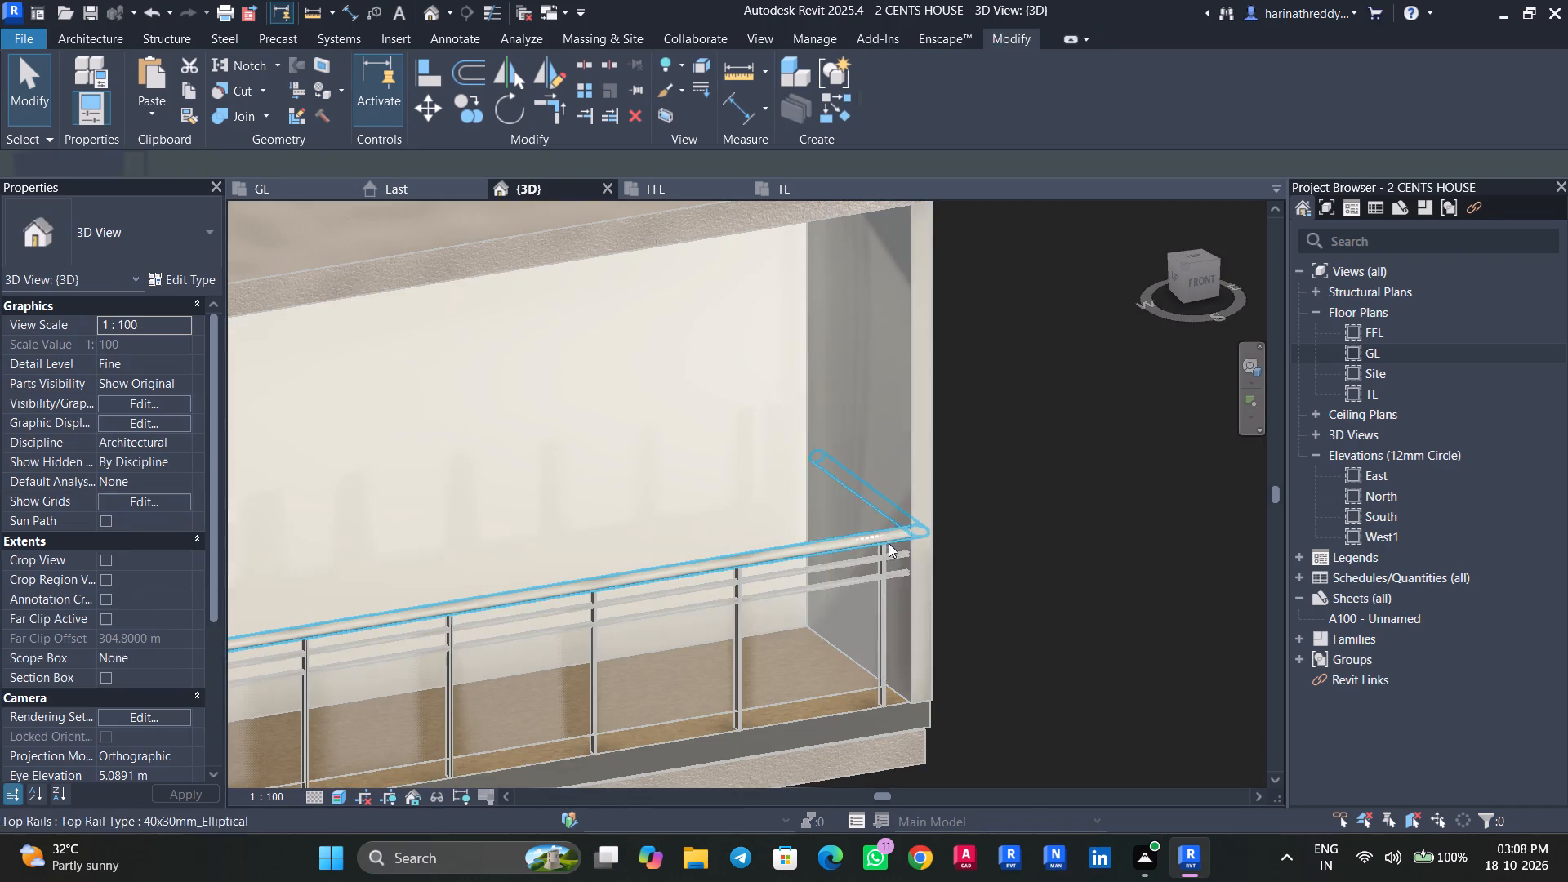
key(Escape)
click(898, 534)
scroll(898, 534, down, 2)
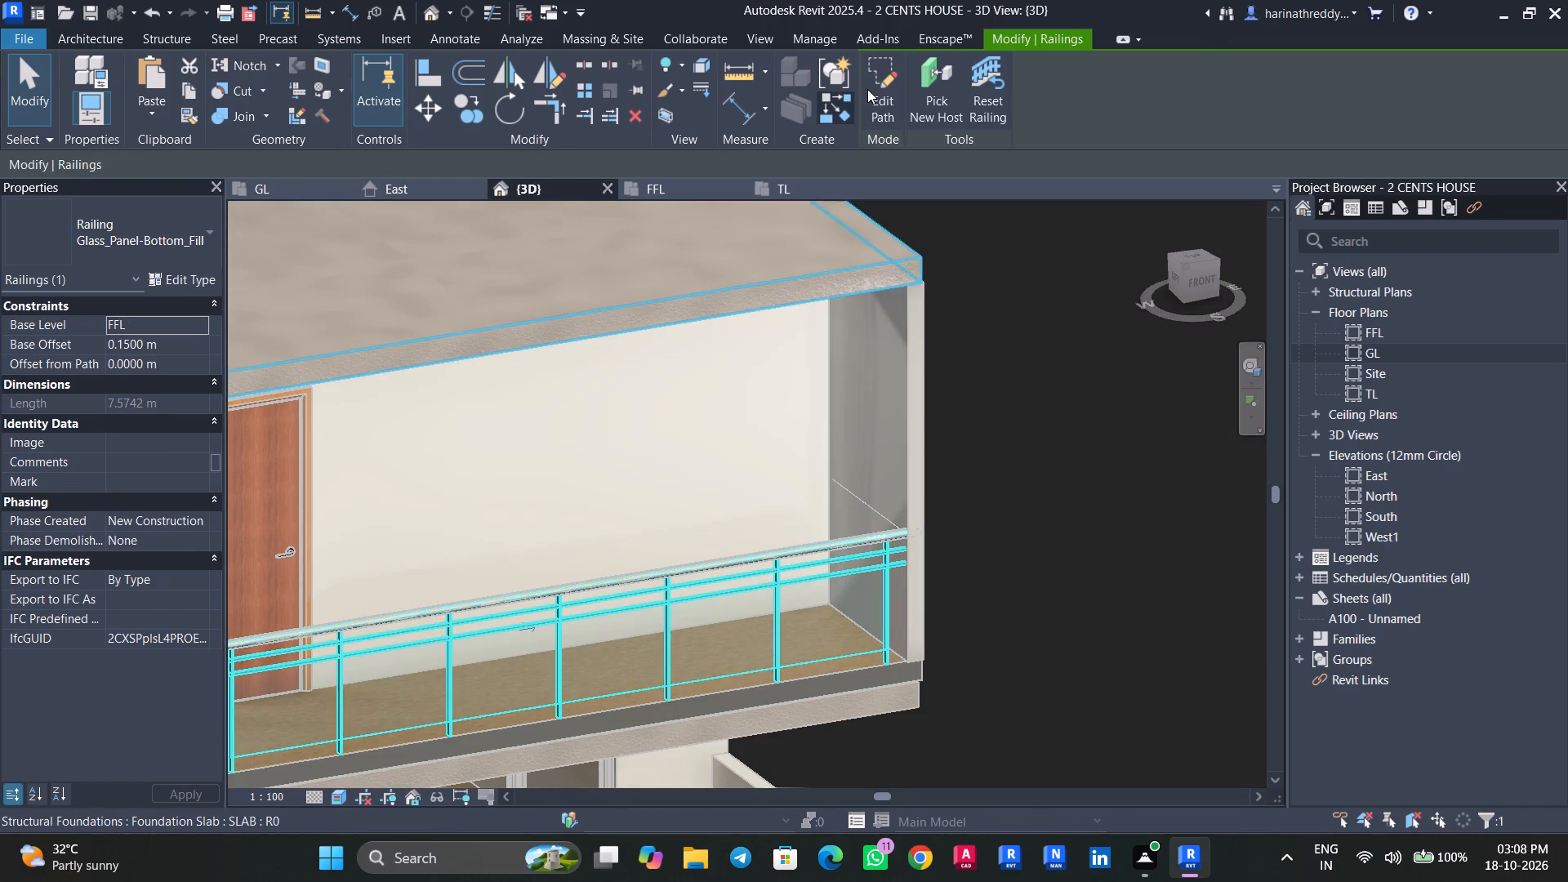
click(868, 88)
click(1196, 257)
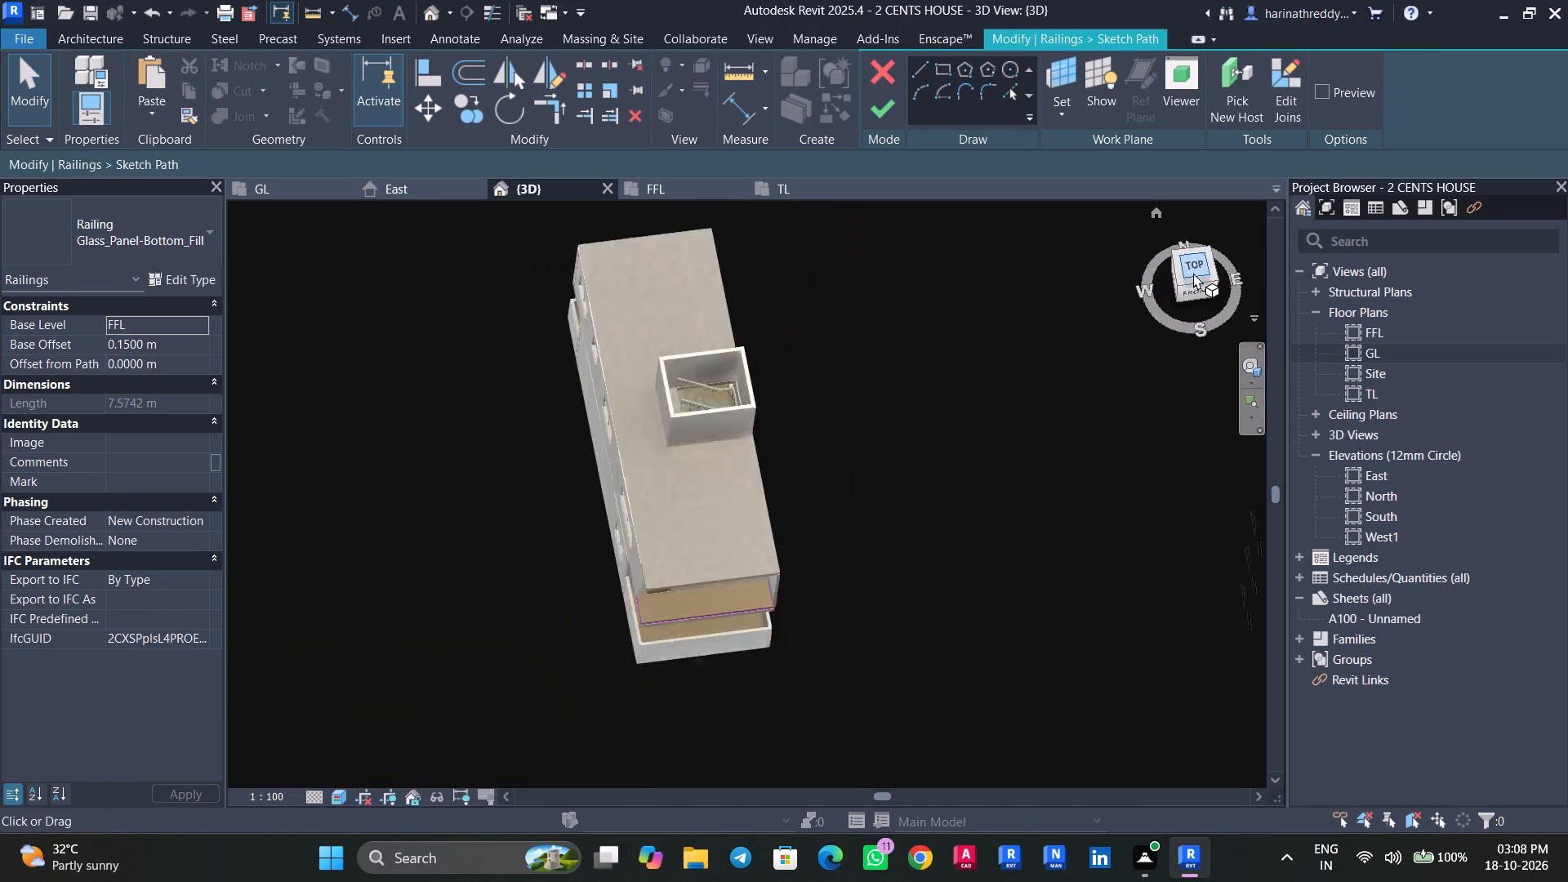
scroll(667, 654, up, 5)
click(592, 605)
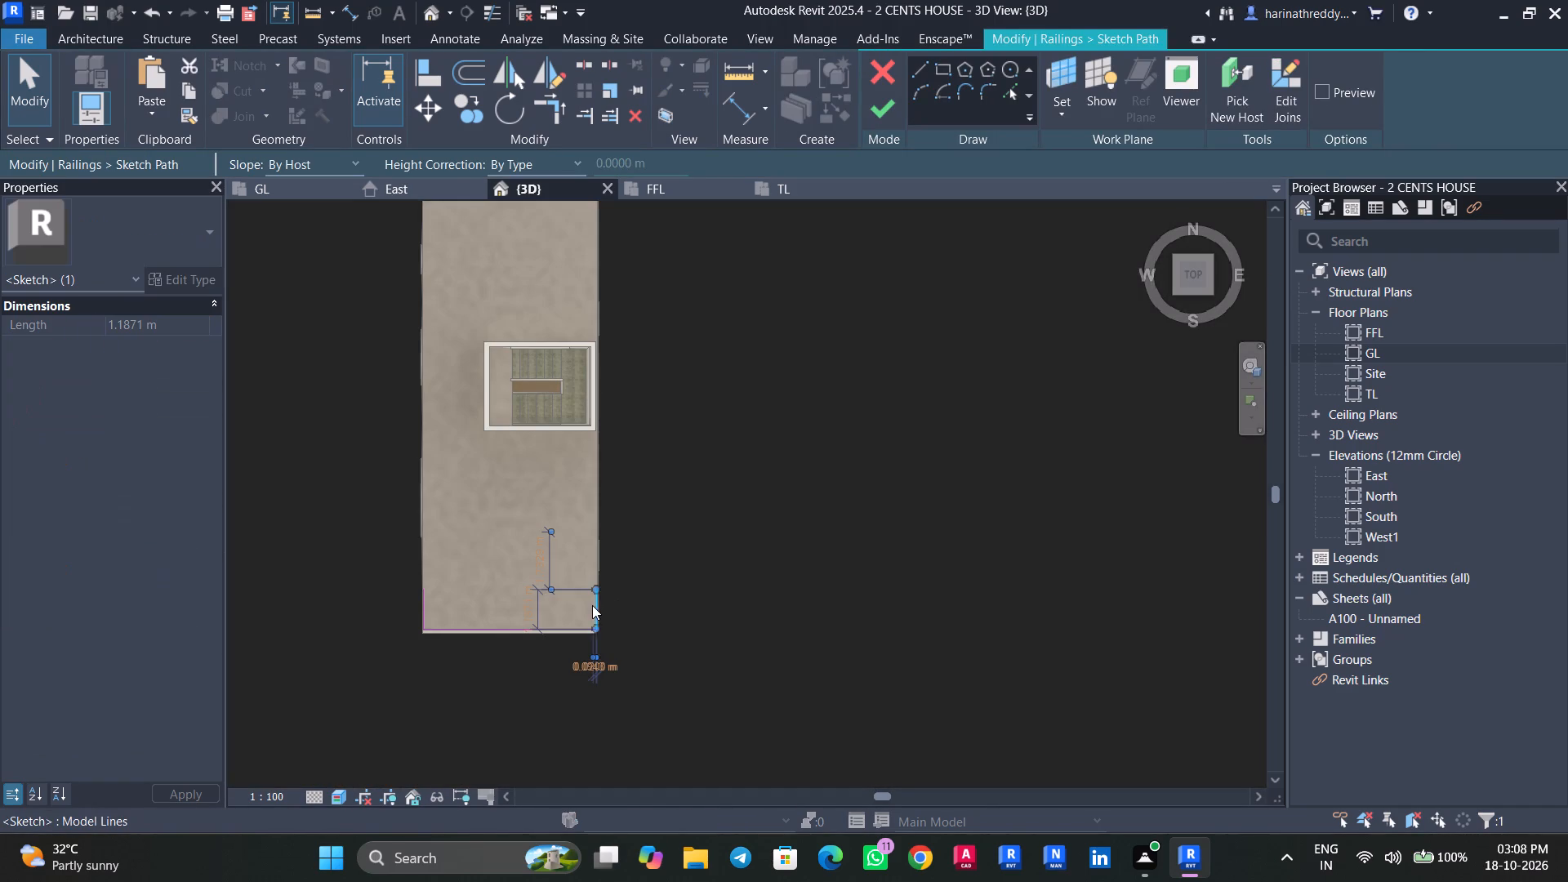
double_click(1391, 334)
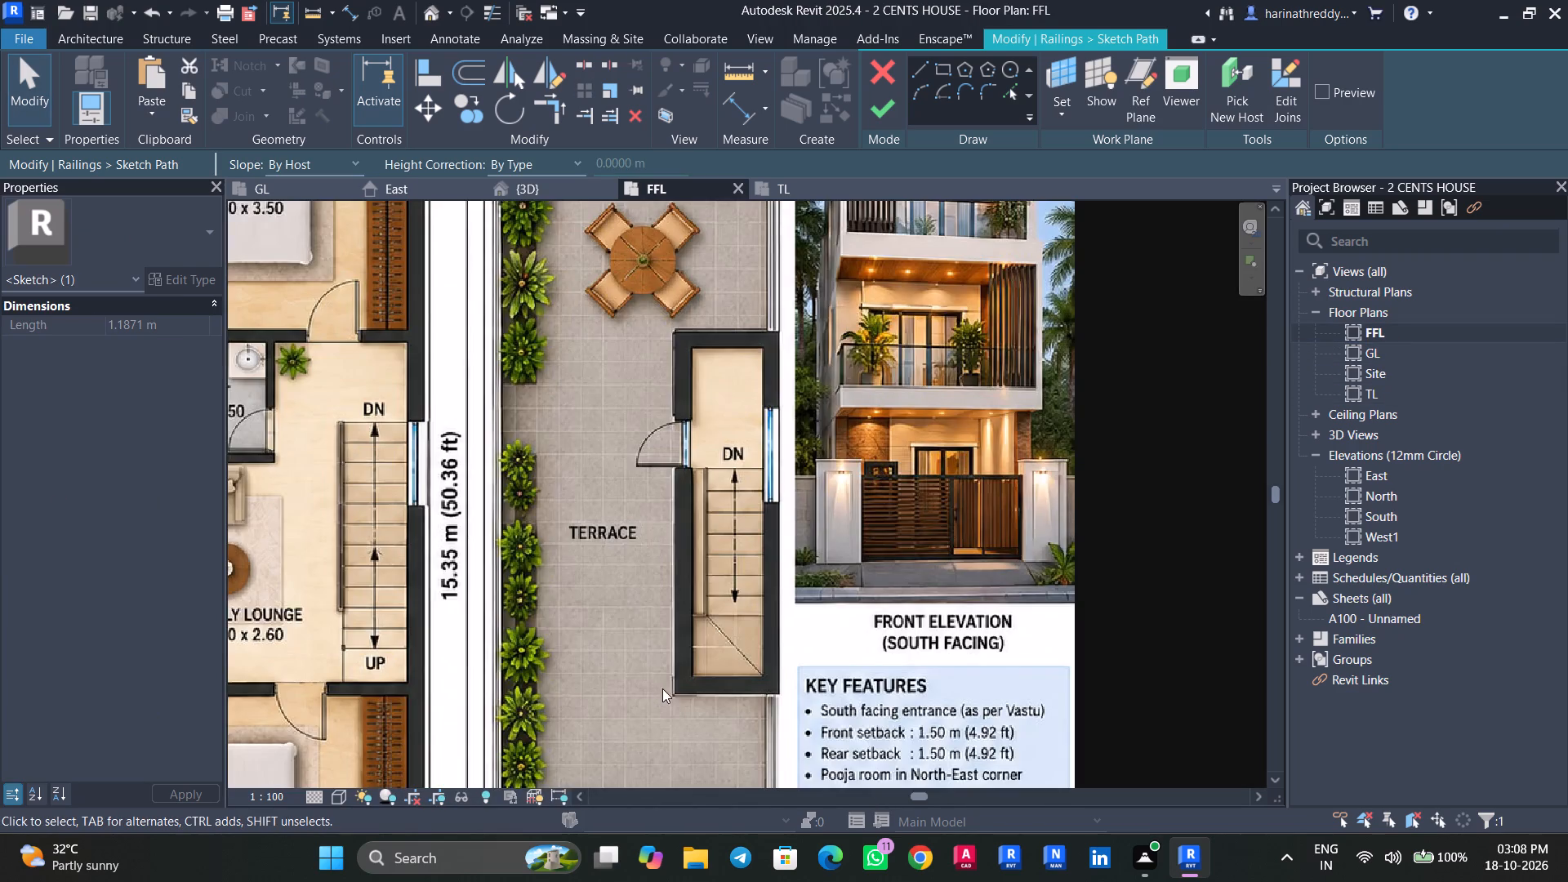
scroll(662, 688, down, 5)
middle_drag(677, 691, 899, 595)
middle_drag(829, 645, 1034, 481)
scroll(528, 686, up, 7)
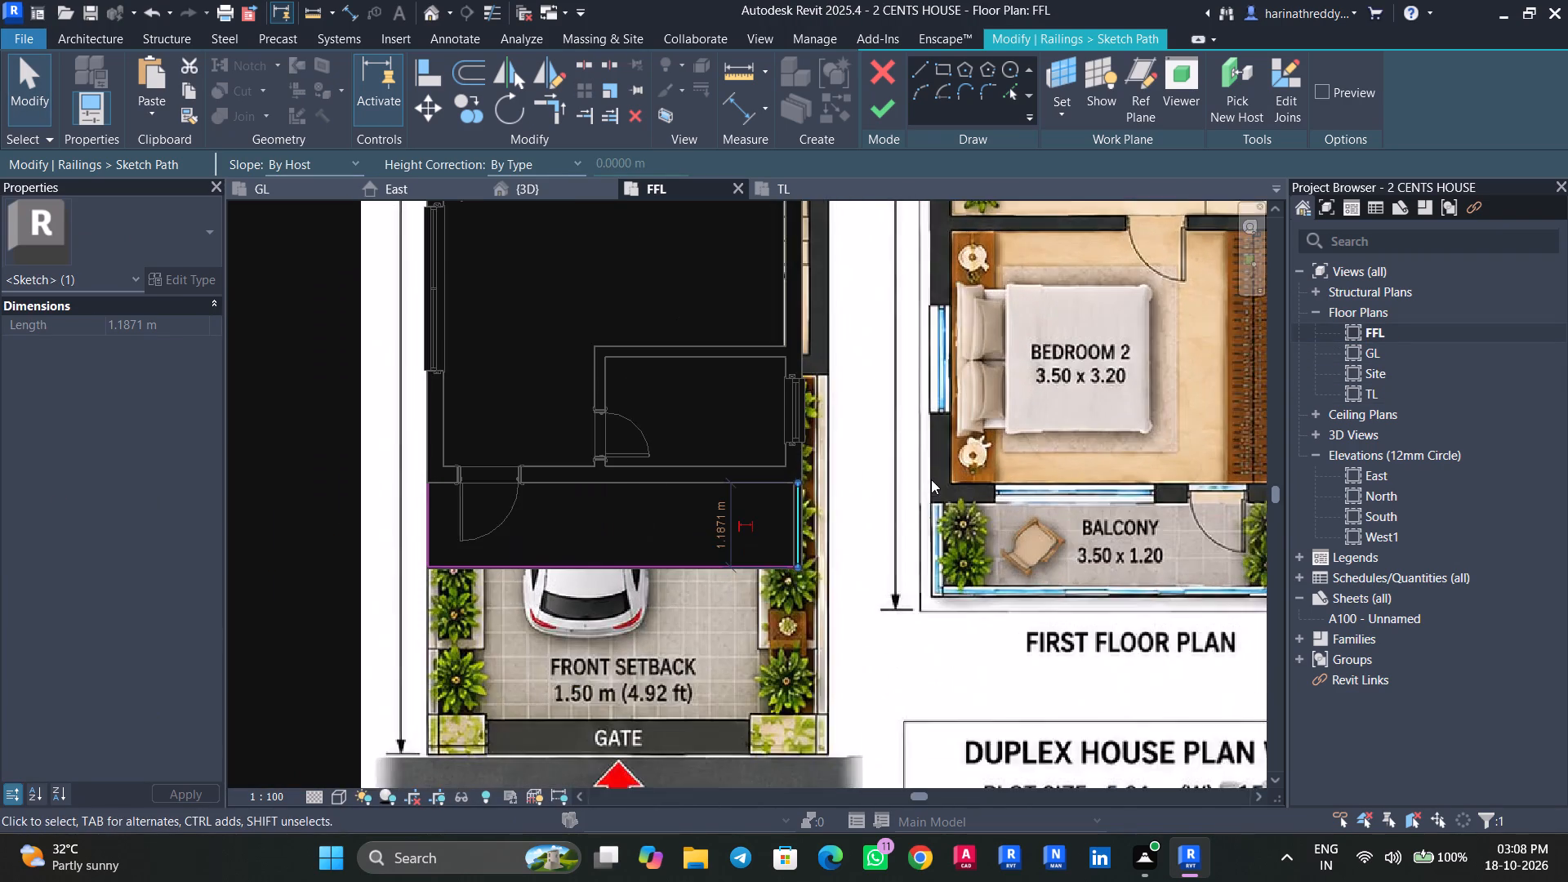
scroll(768, 601, up, 2)
key(Delete)
Shorten the front railing segment to the side panel's inner face, about 5.14 m long, and finish the path.
click(751, 577)
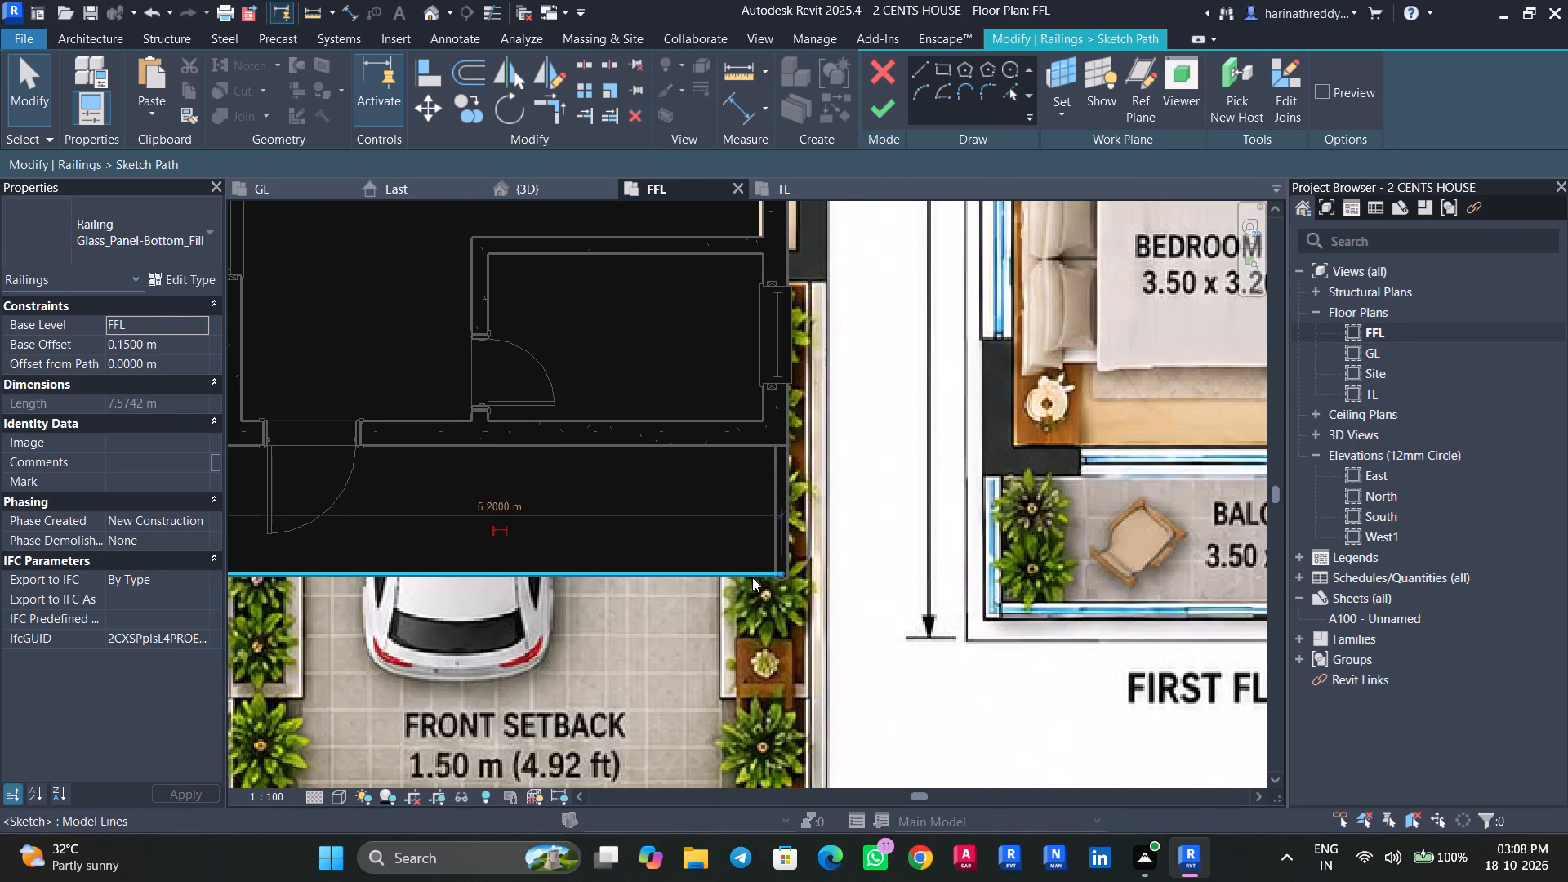
scroll(779, 564, up, 4)
drag(784, 573, 768, 573)
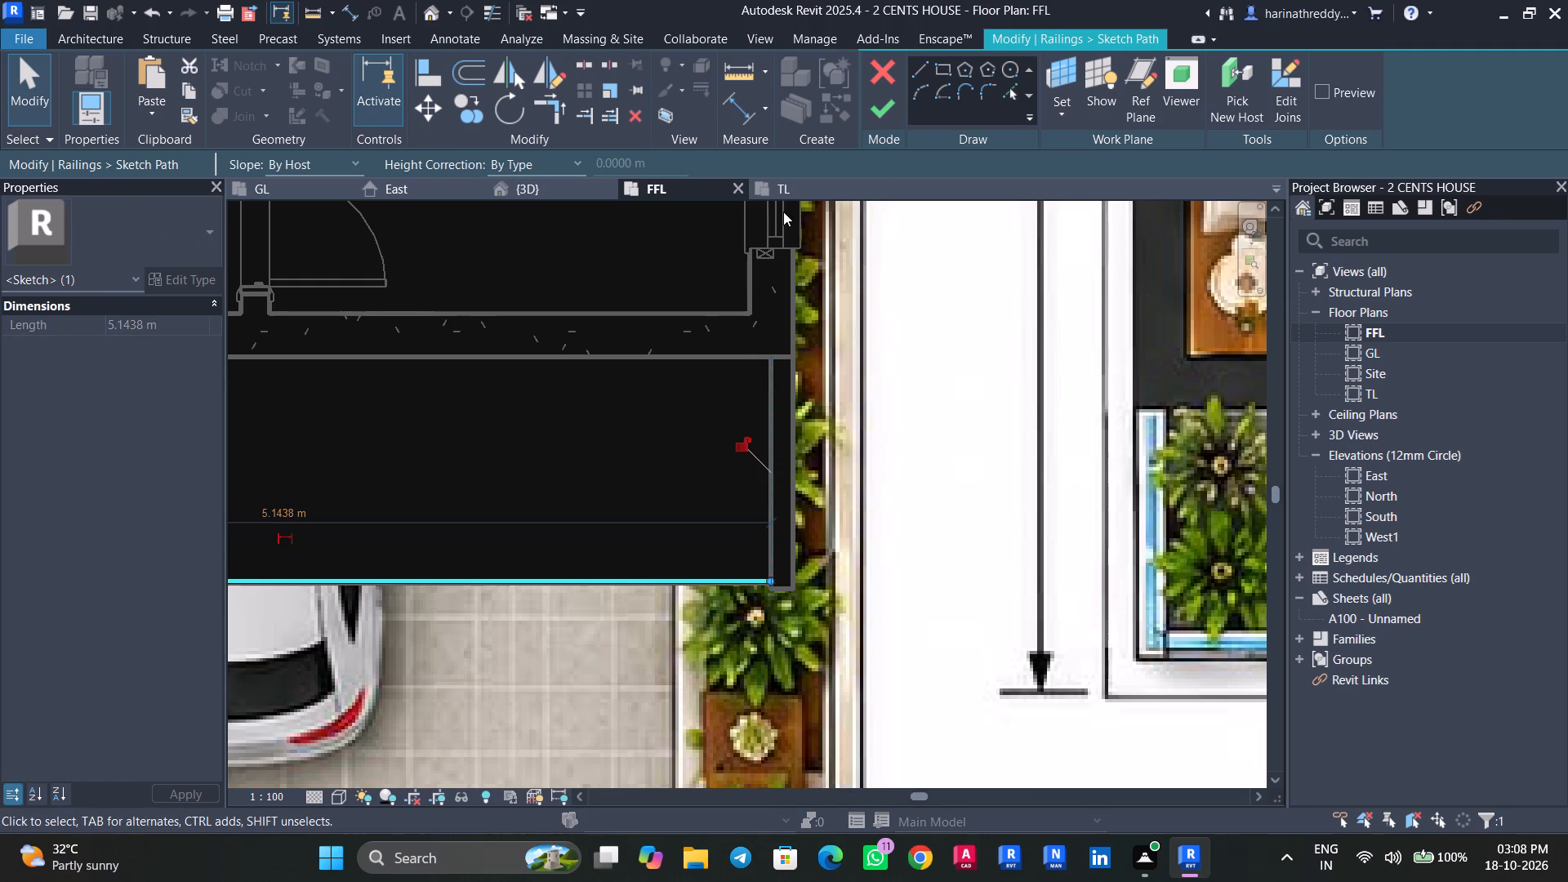
click(900, 105)
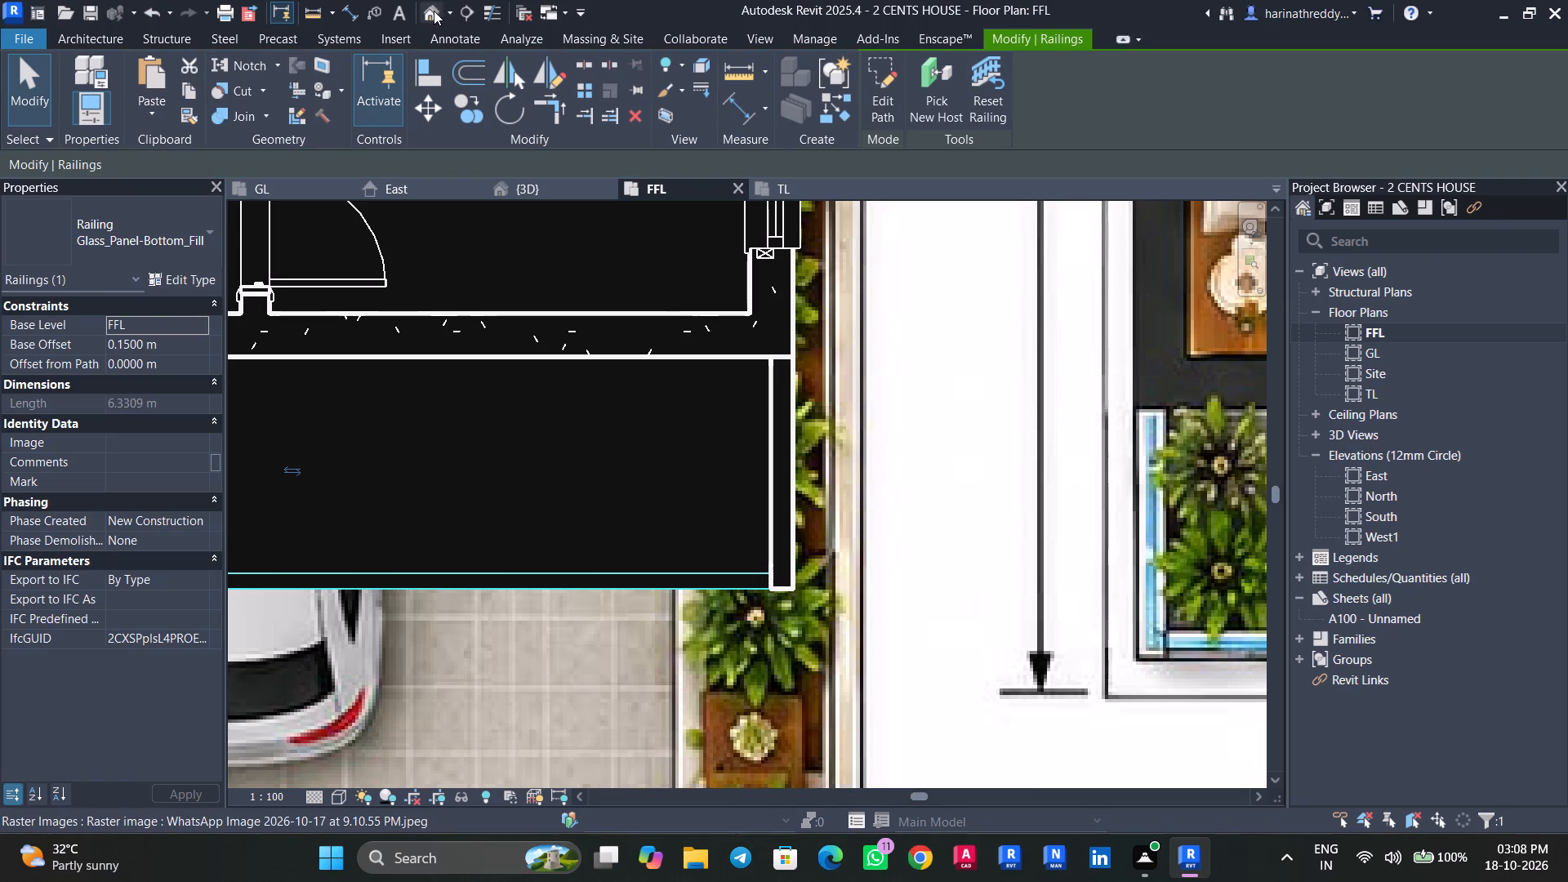
Examine the edited railing, side panel and balcony floor edges from several angles in the 3D view.
click(434, 11)
scroll(742, 677, down, 2)
shift+middle_drag(735, 697, 780, 387)
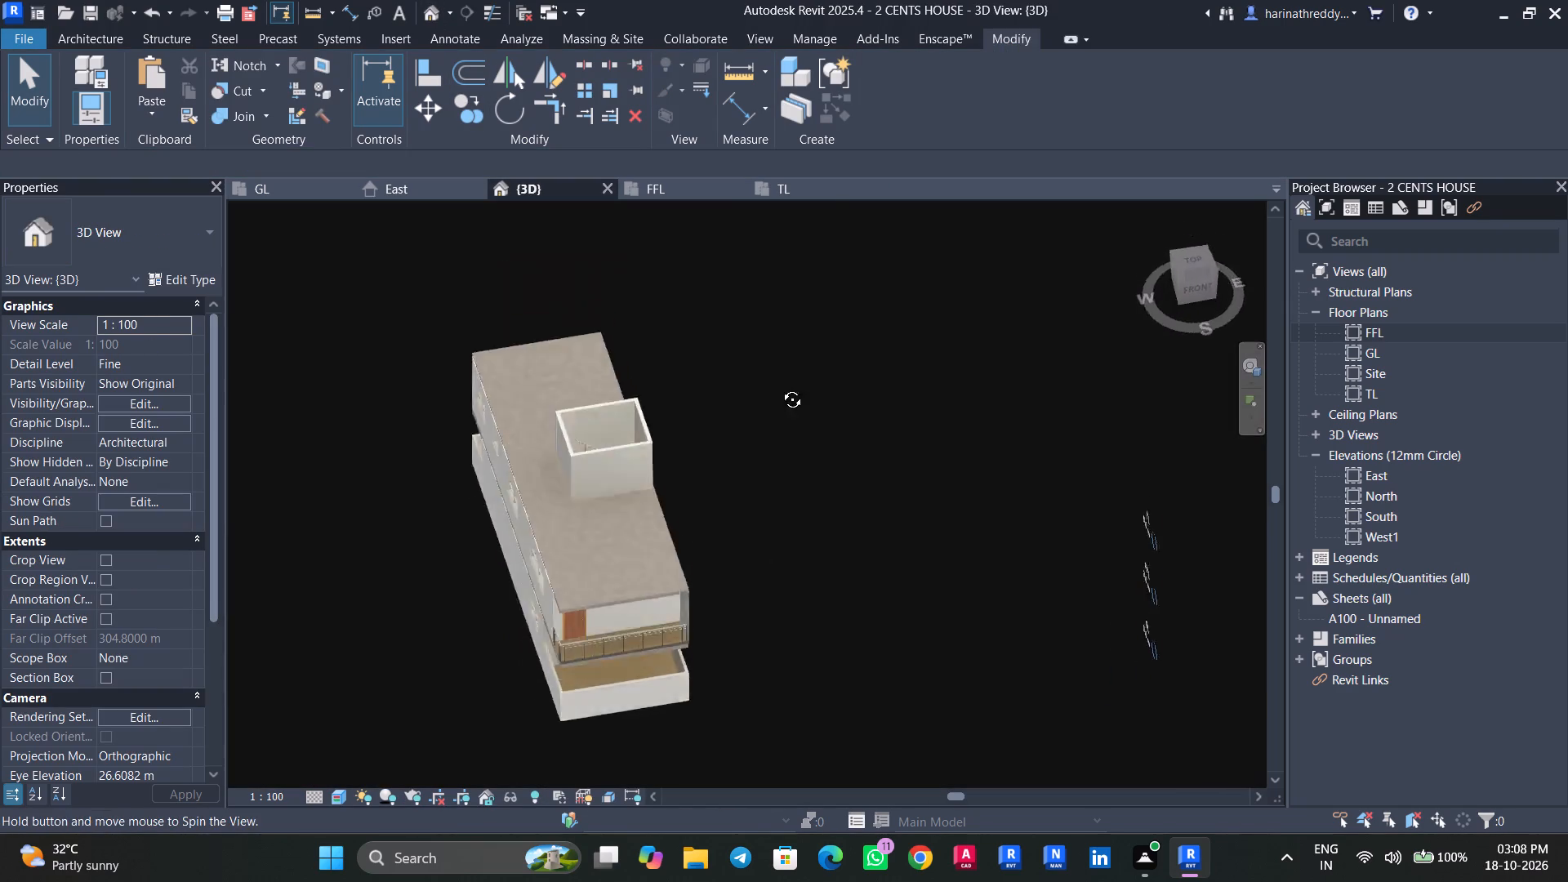
shift+middle_drag(780, 387, 814, 187)
key(Escape)
scroll(763, 506, up, 4)
shift+middle_drag(786, 491, 829, 604)
scroll(808, 624, up, 3)
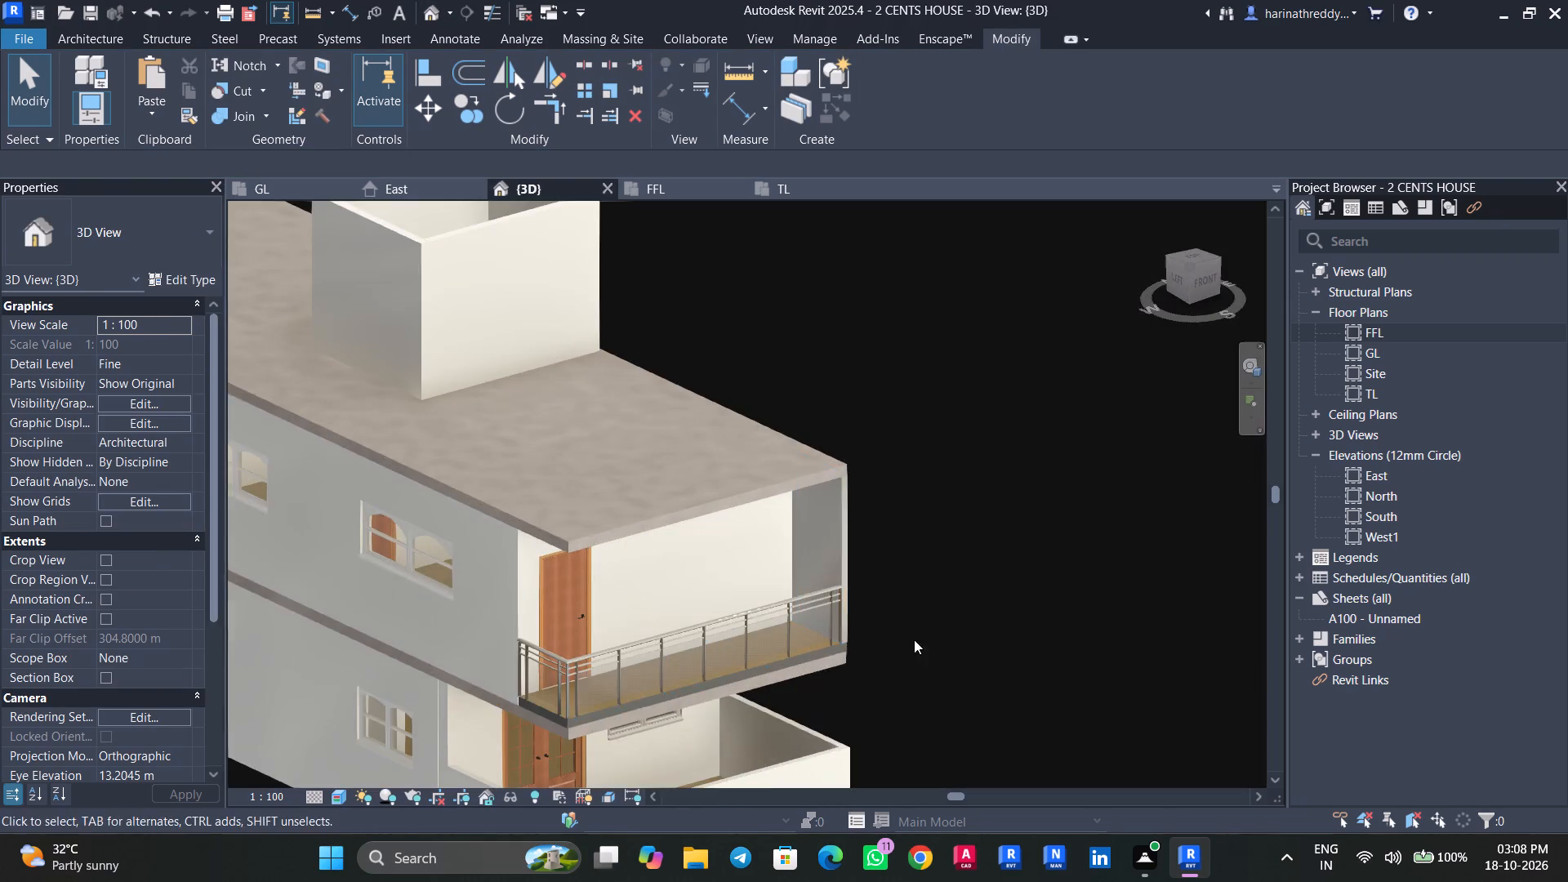
scroll(933, 640, up, 1)
shift+middle_drag(933, 640, 883, 639)
shift+middle_drag(901, 633, 830, 631)
middle_drag(699, 587, 1218, 764)
scroll(693, 638, up, 3)
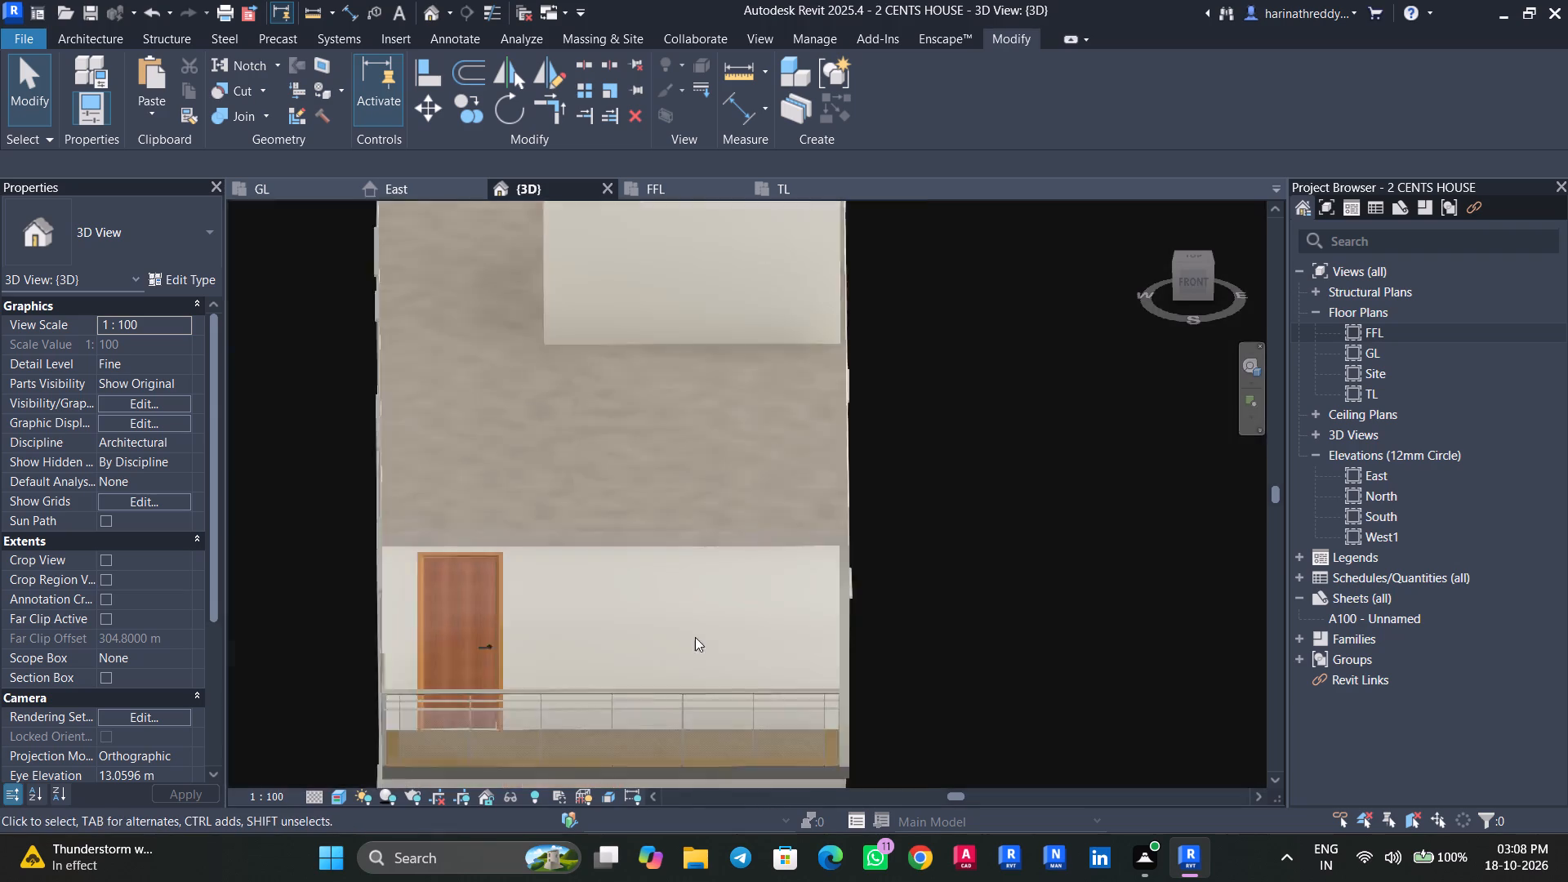
scroll(695, 637, up, 1)
shift+middle_drag(1103, 661, 1044, 633)
shift+middle_drag(1018, 633, 939, 626)
middle_drag(939, 626, 1050, 702)
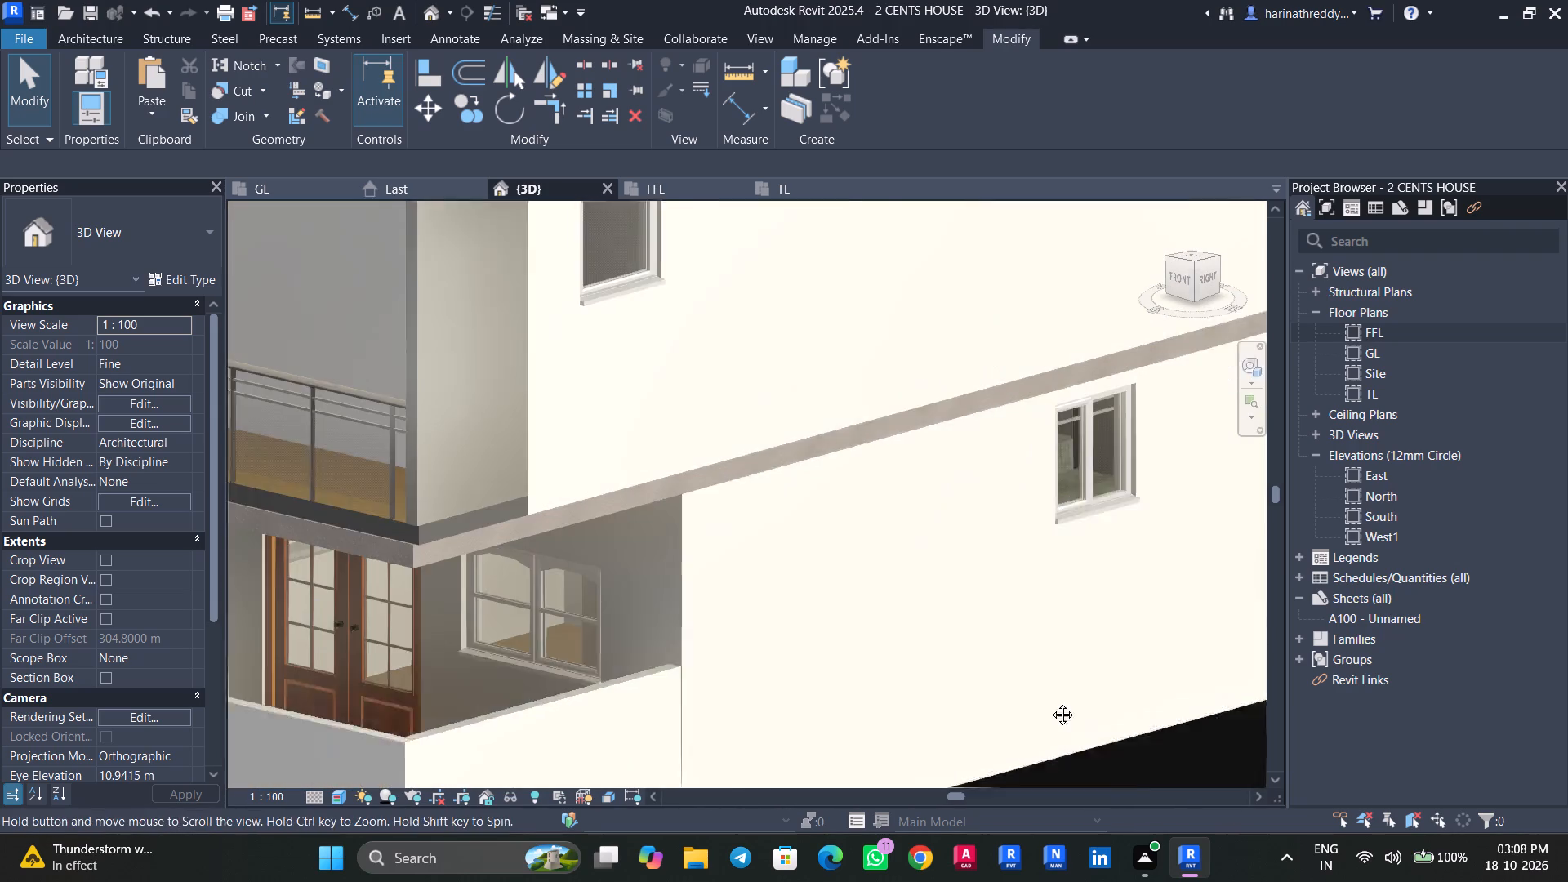
middle_drag(1050, 702, 1084, 725)
scroll(518, 598, down, 3)
click(513, 597)
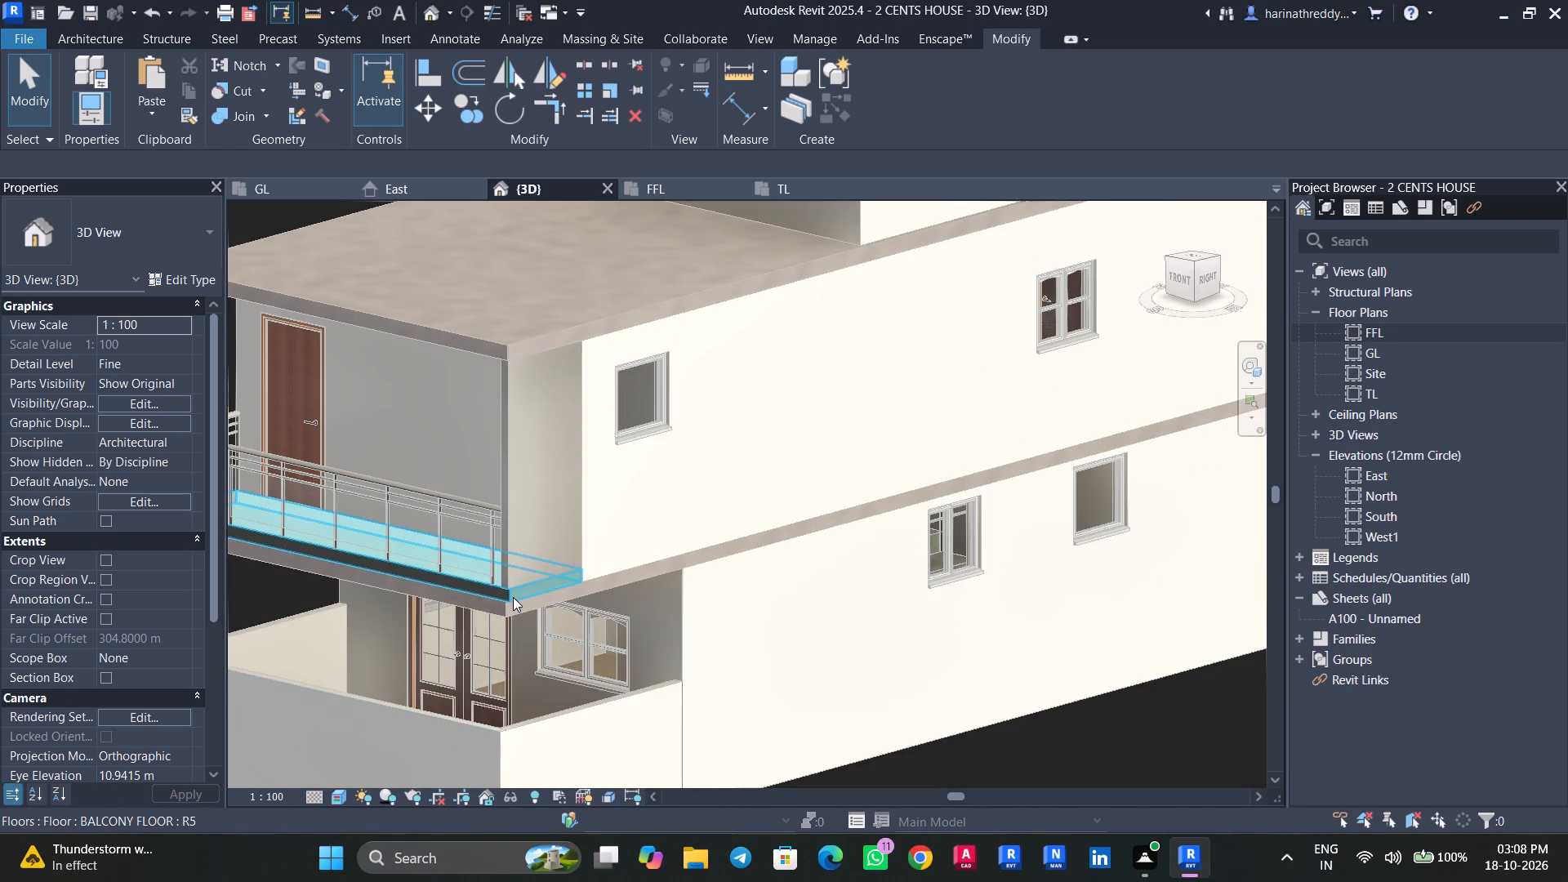
shift+middle_drag(516, 597, 711, 572)
key(Escape)
shift+middle_drag(793, 602, 798, 644)
middle_drag(798, 644, 817, 644)
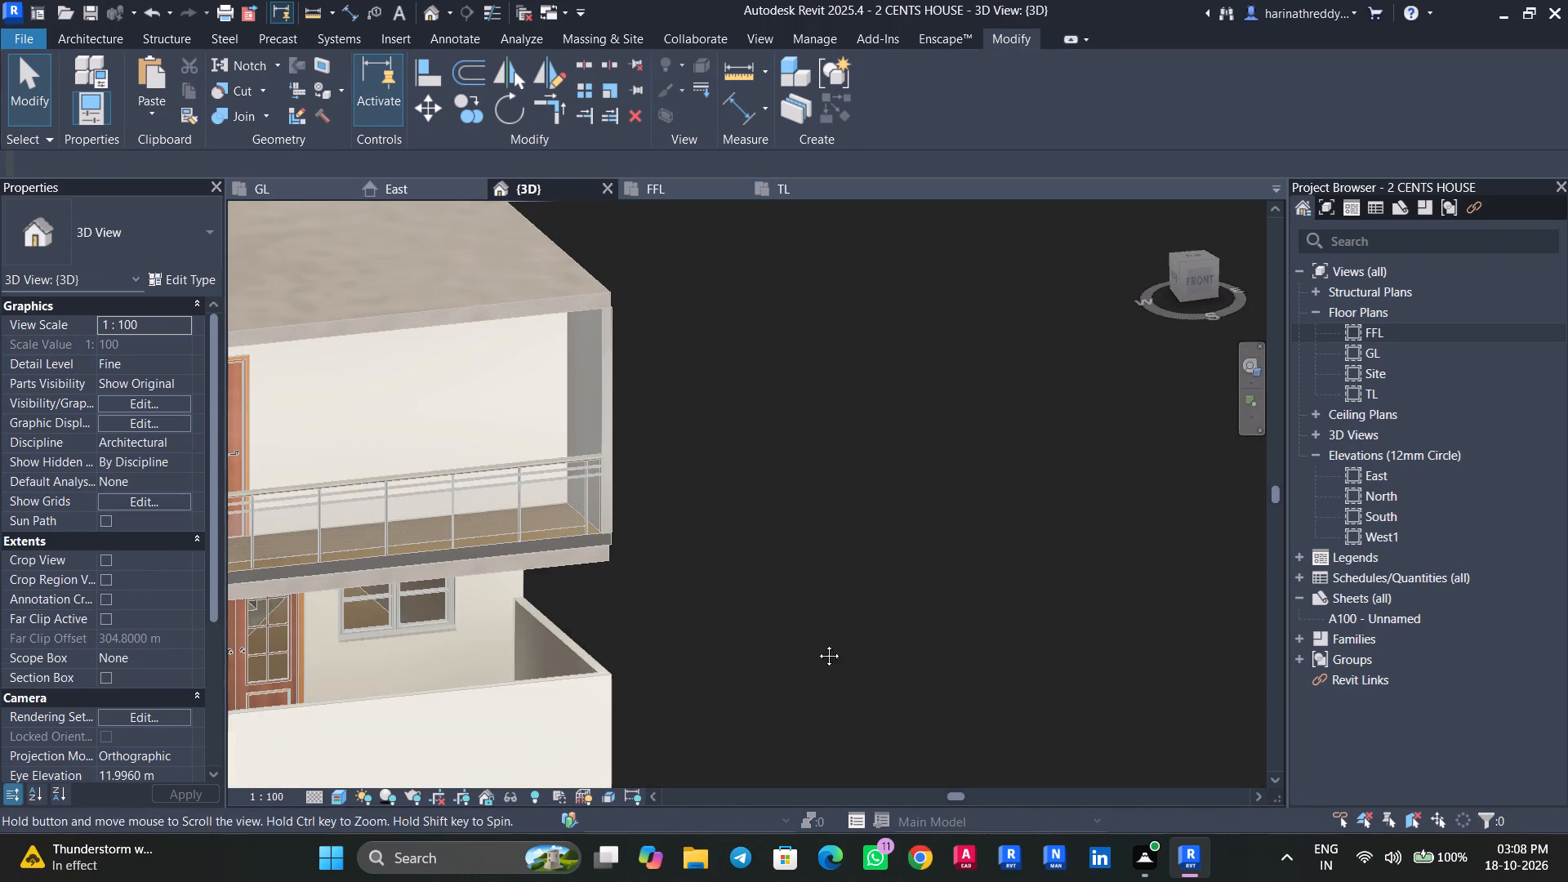
middle_drag(817, 644, 1022, 672)
scroll(1025, 673, down, 3)
shift+middle_drag(1025, 673, 1165, 653)
scroll(693, 633, up, 5)
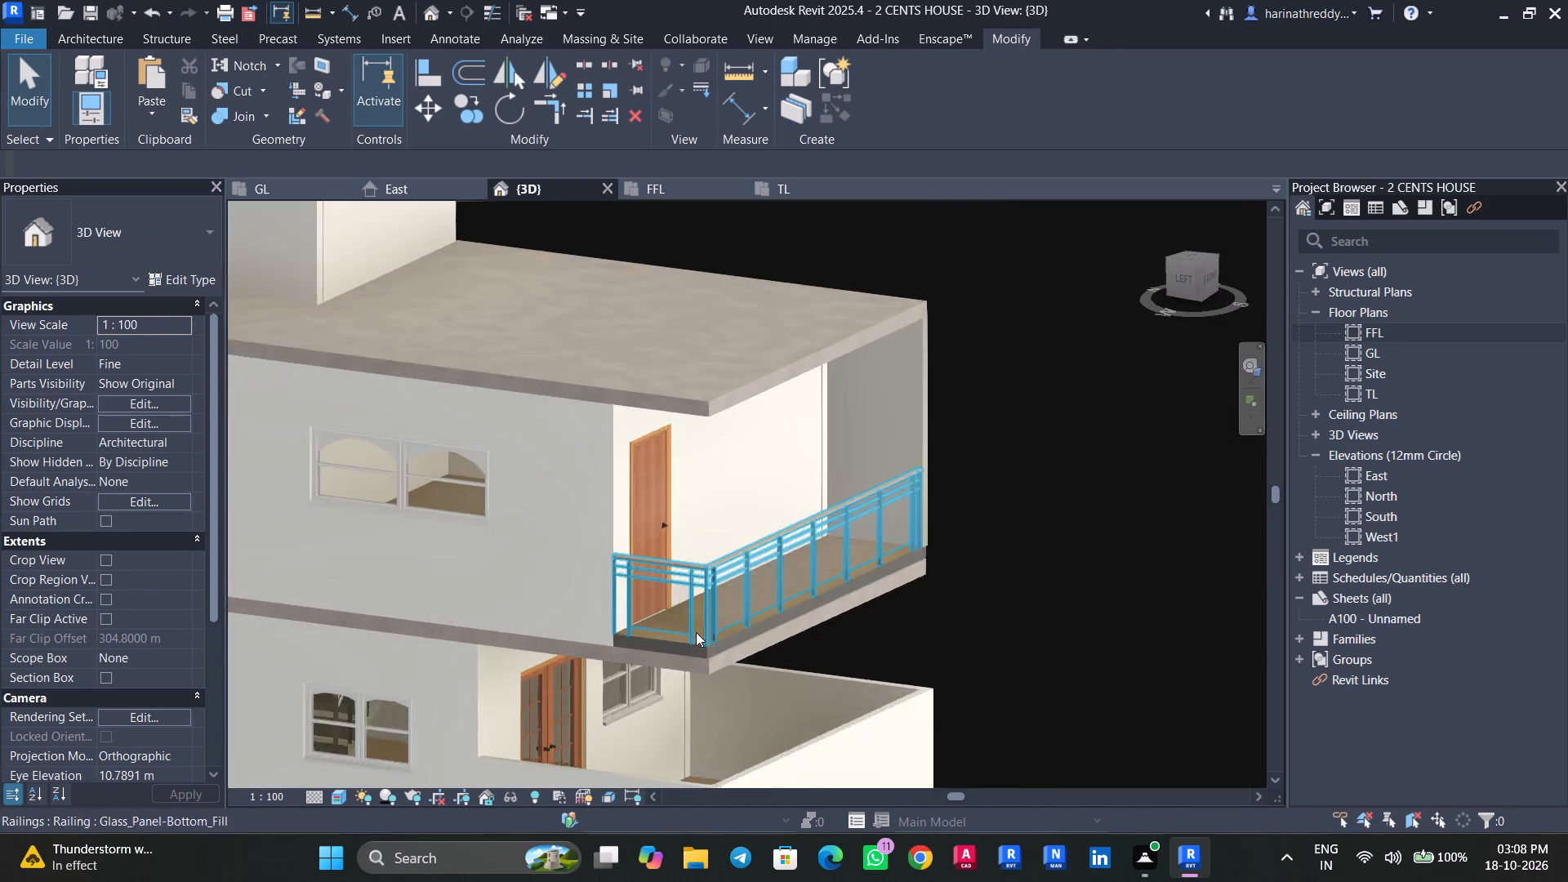
Delete the BALCONY FLOOR from the upper-storey balcony.
scroll(696, 632, up, 4)
click(697, 654)
click(711, 664)
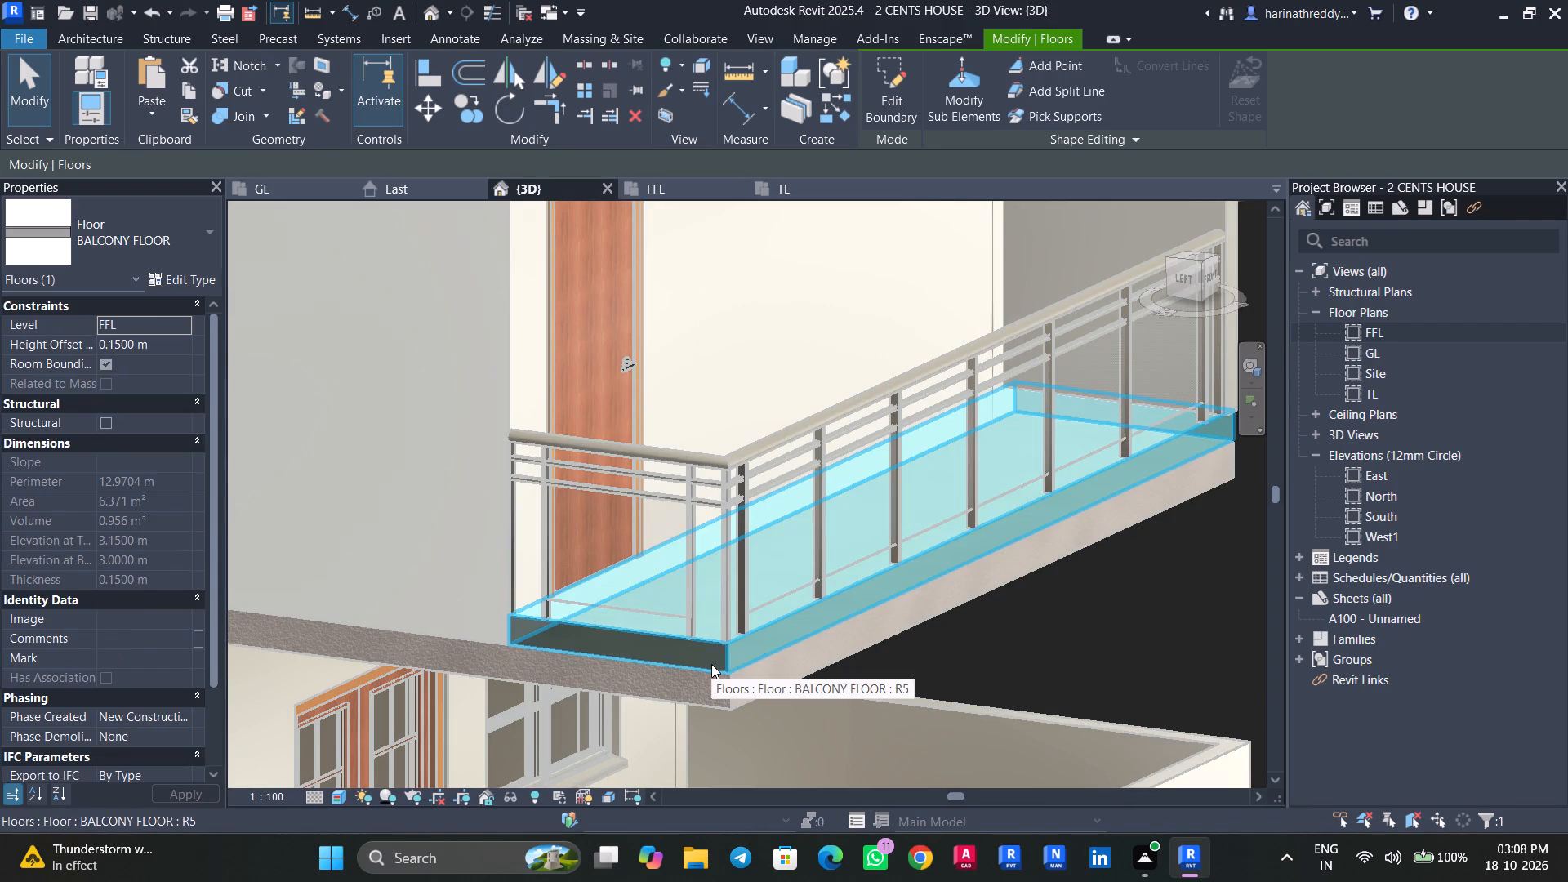
scroll(711, 664, down, 2)
shift+middle_drag(713, 666, 629, 666)
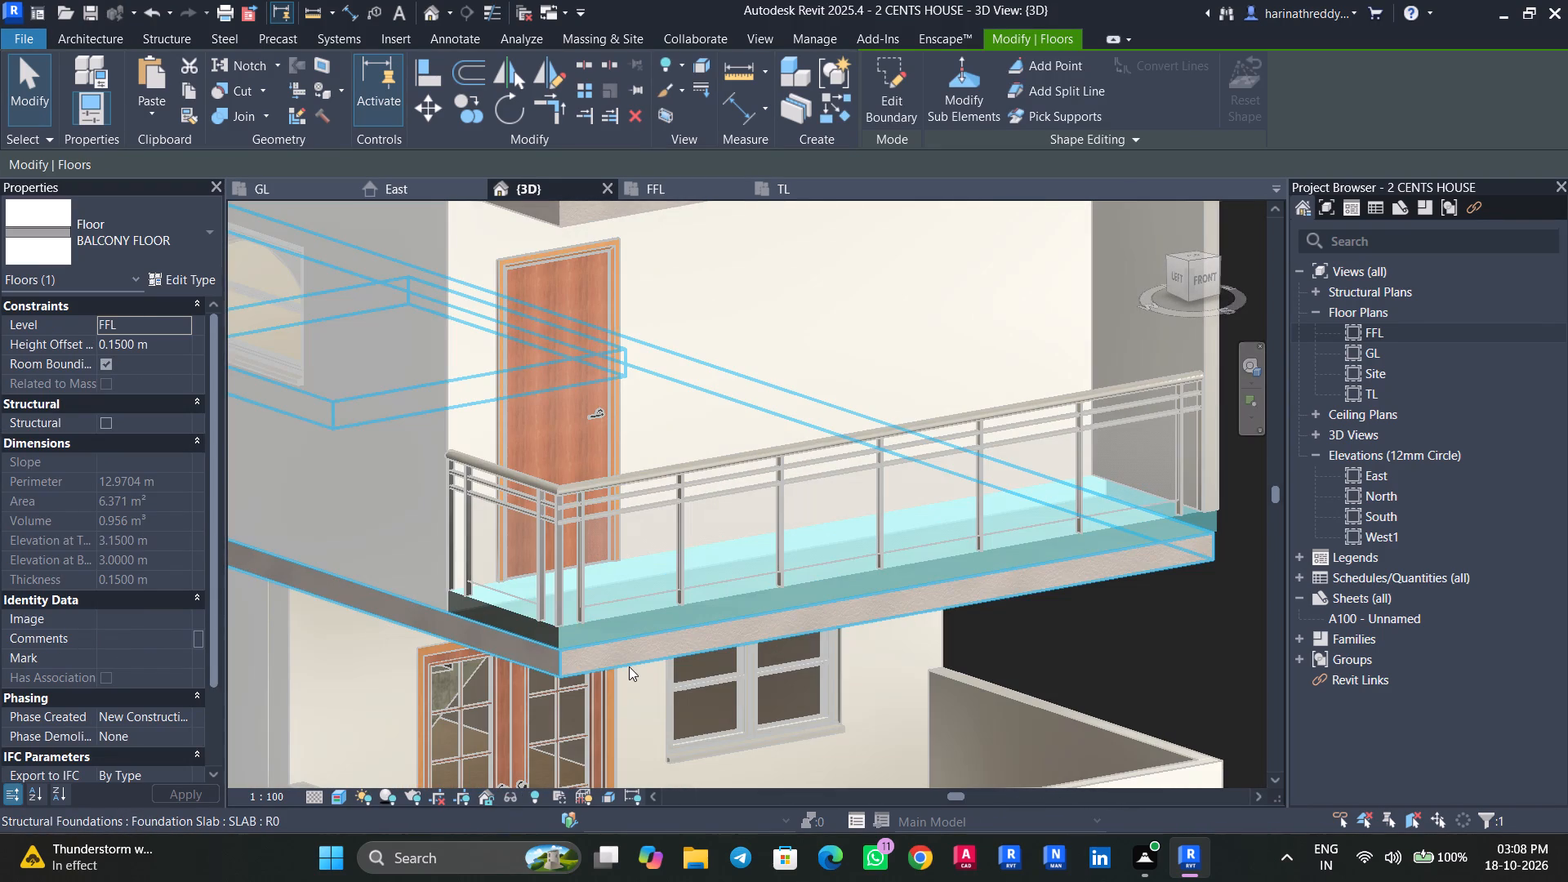
key(Delete)
Examine the balcony and side panel in 3D and compare them with the reference front elevation in the GL plan.
scroll(655, 645, down, 3)
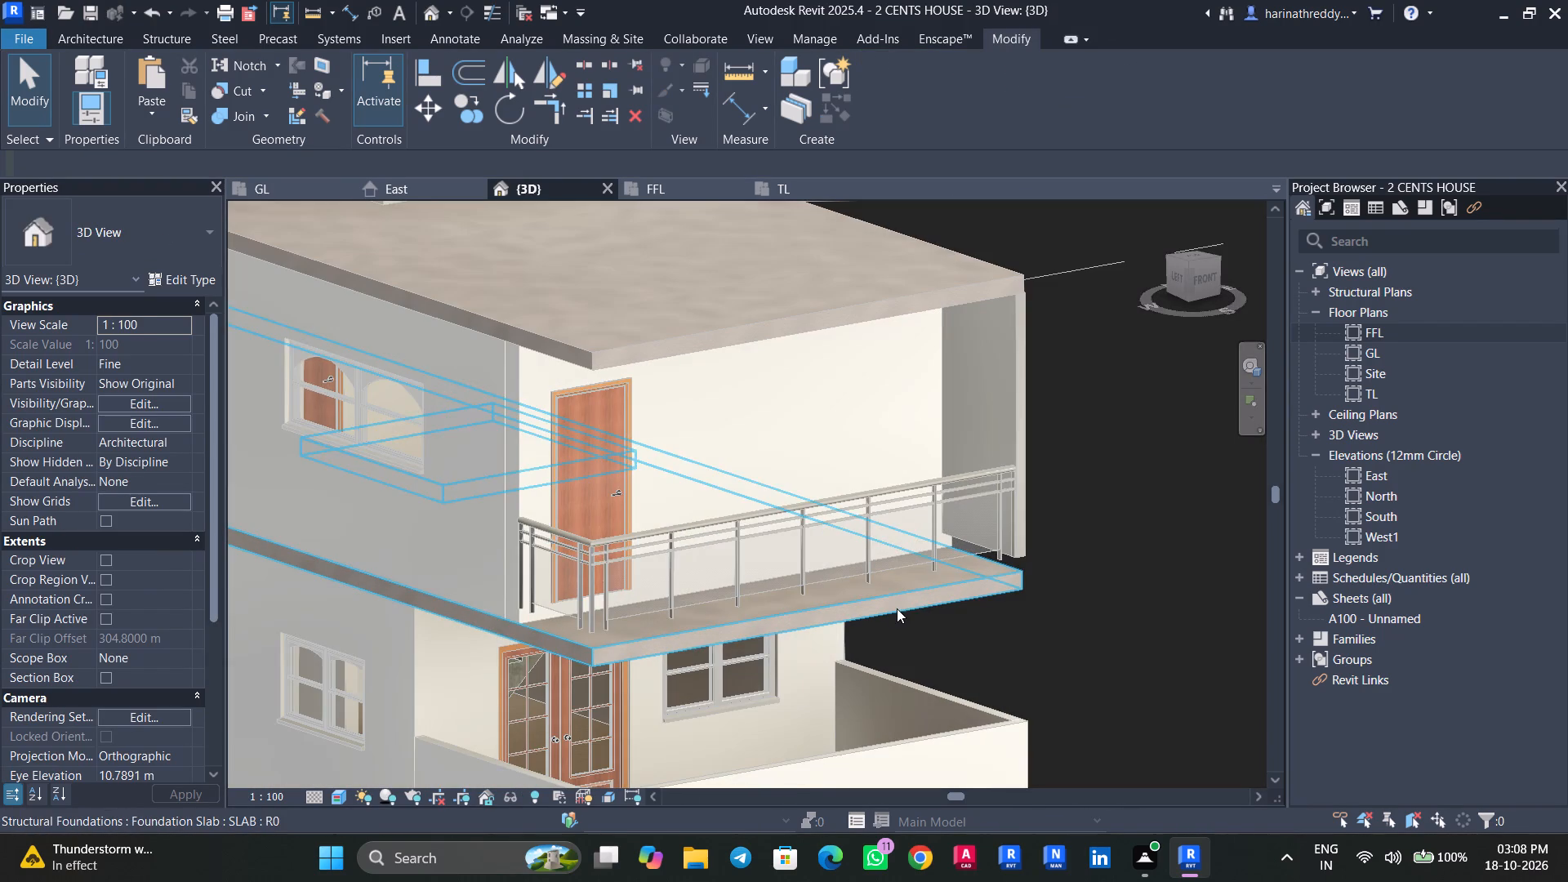
click(1022, 426)
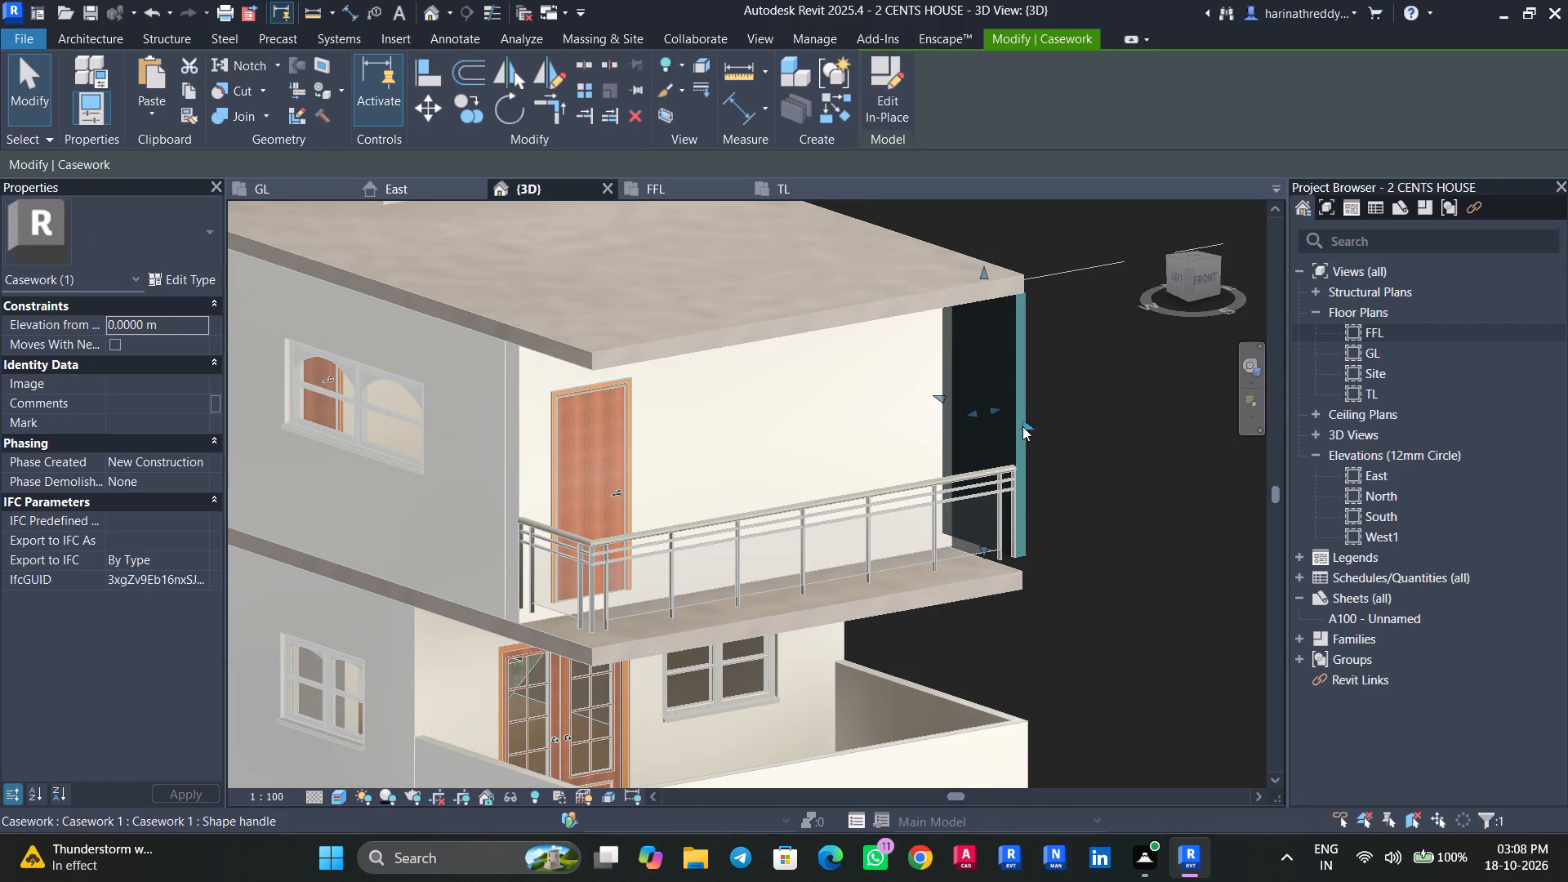
scroll(1022, 426, down, 3)
shift+middle_drag(1101, 529, 1058, 520)
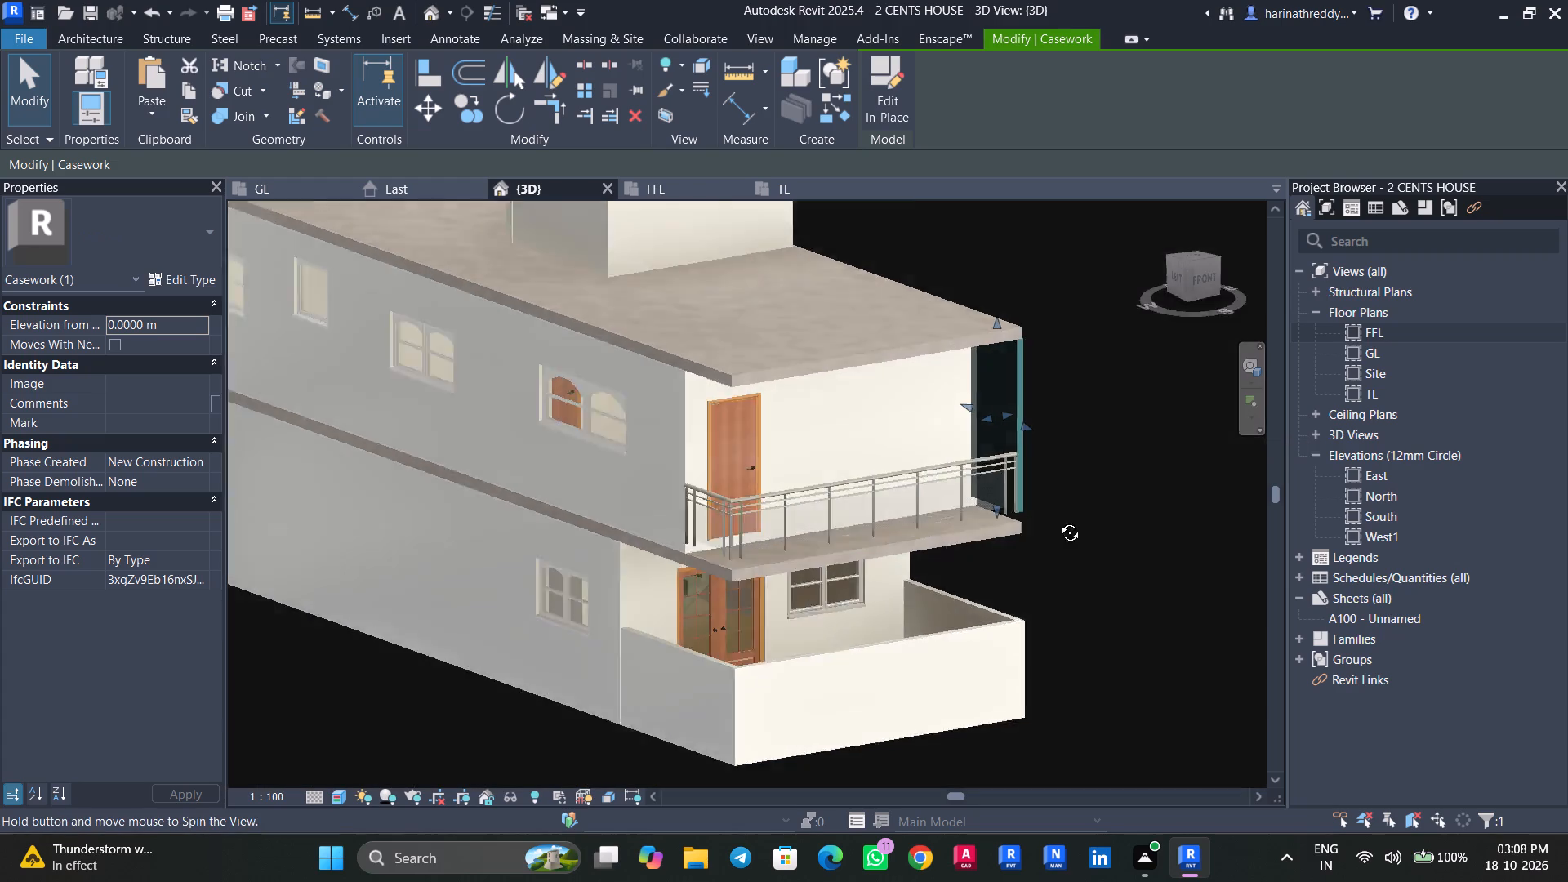
shift+middle_drag(1058, 520, 929, 514)
key(Escape)
key(Escape)
shift+middle_drag(1118, 627, 1196, 575)
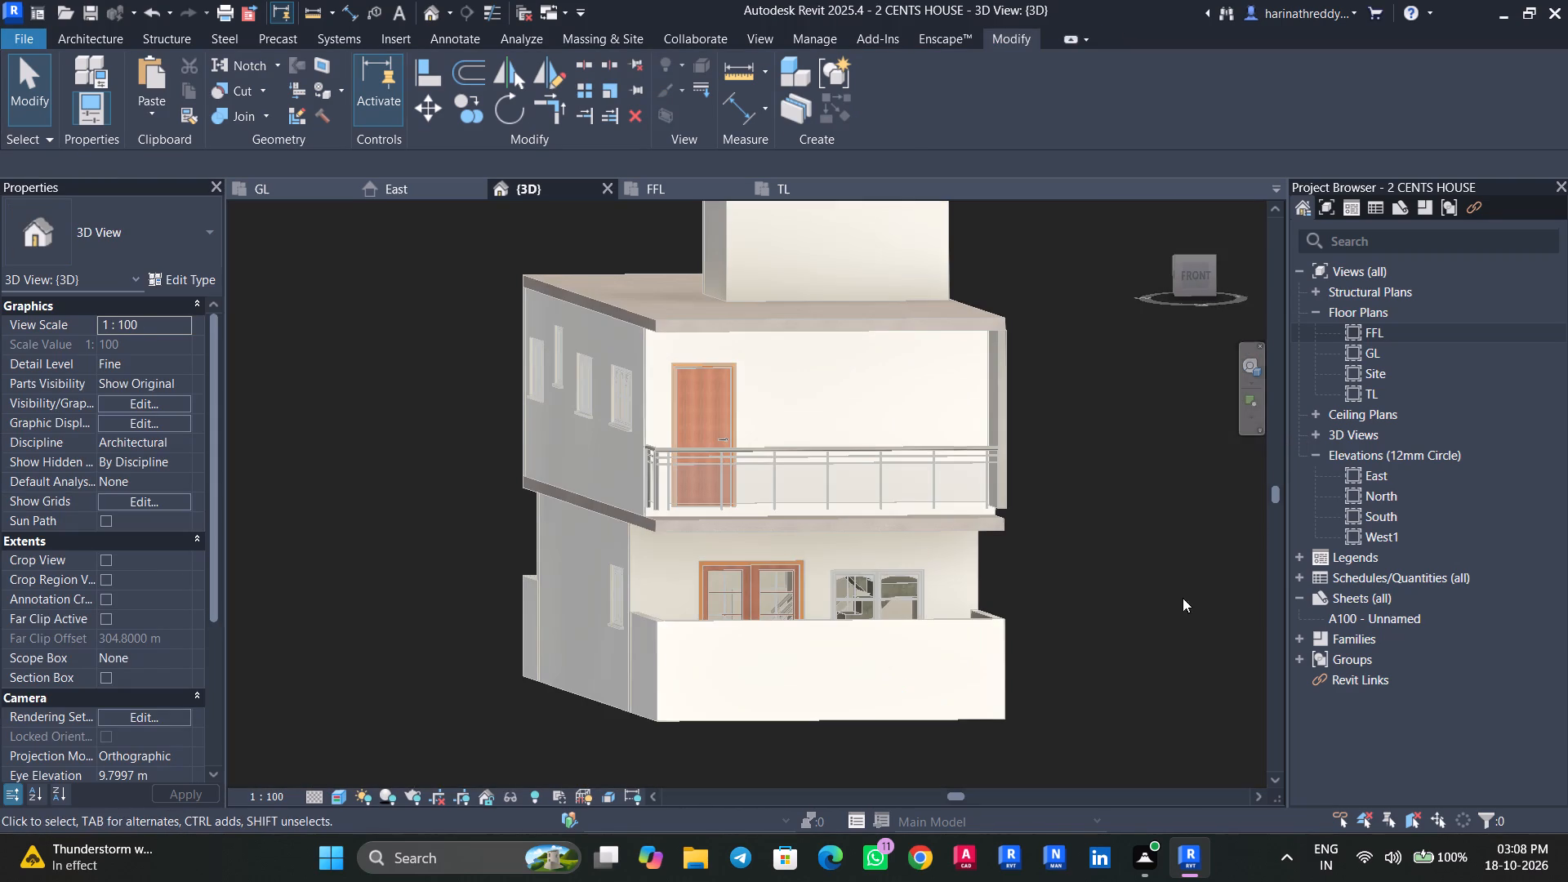
double_click(1392, 350)
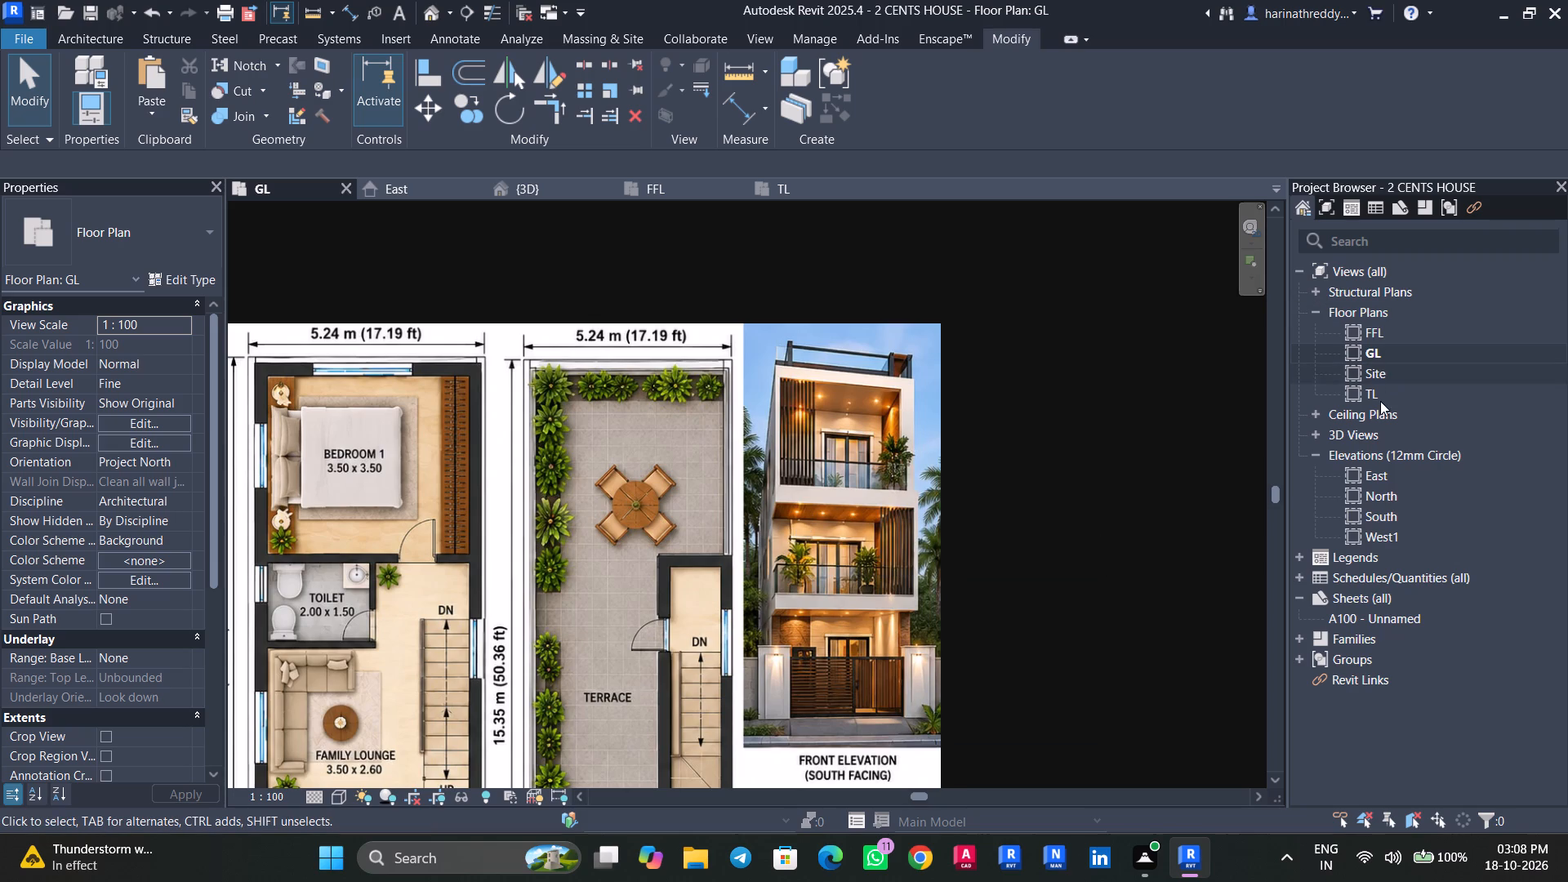
click(546, 193)
From the right side view of the balcony, create a new in-place model in the Casework category.
click(1192, 274)
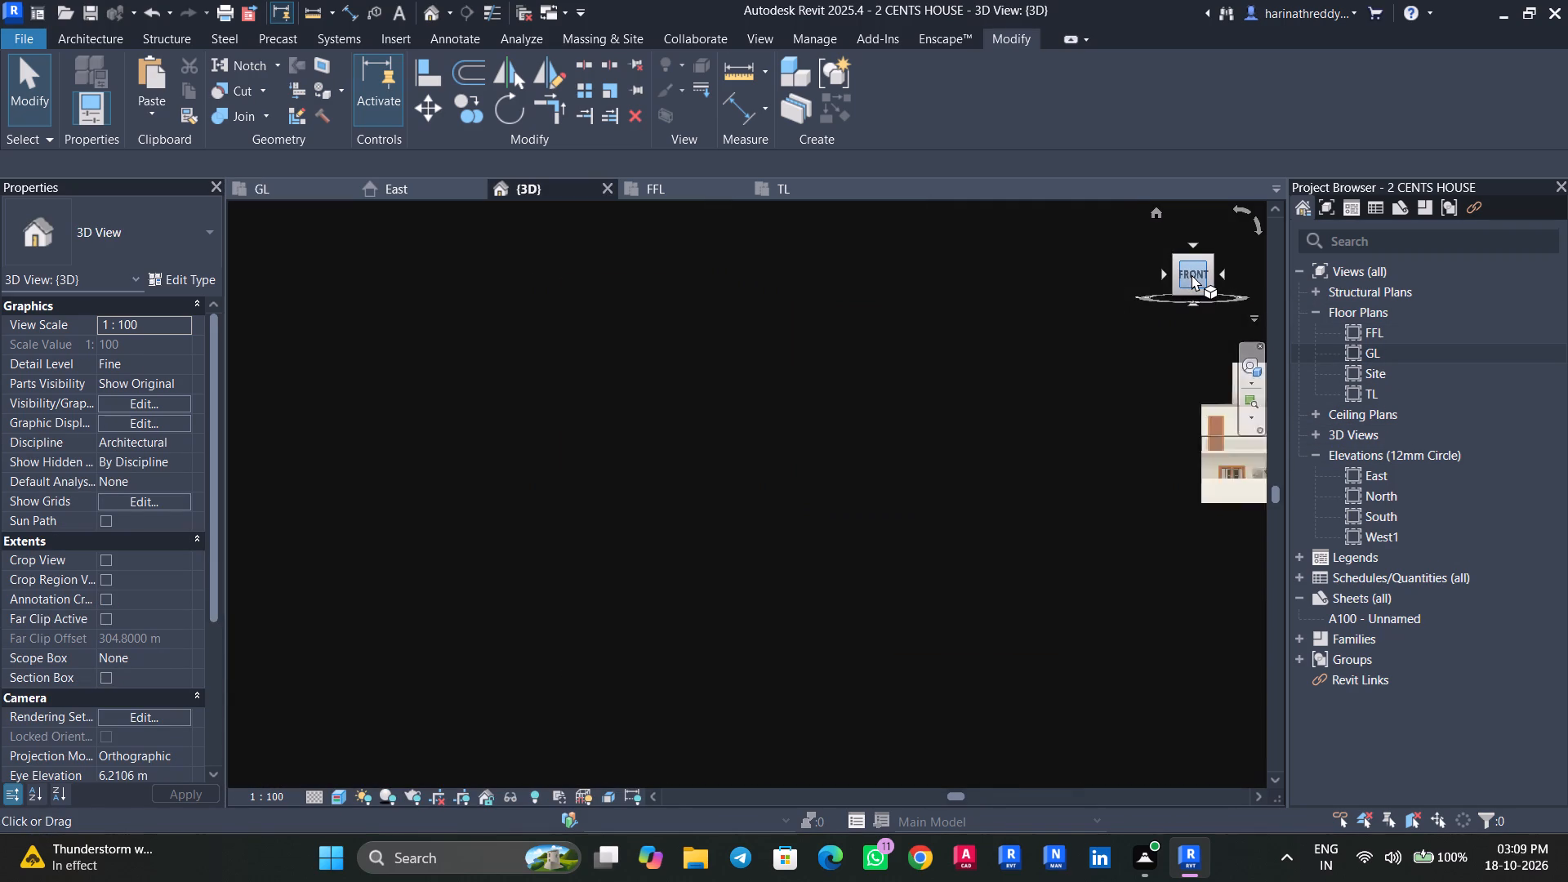
click(1227, 276)
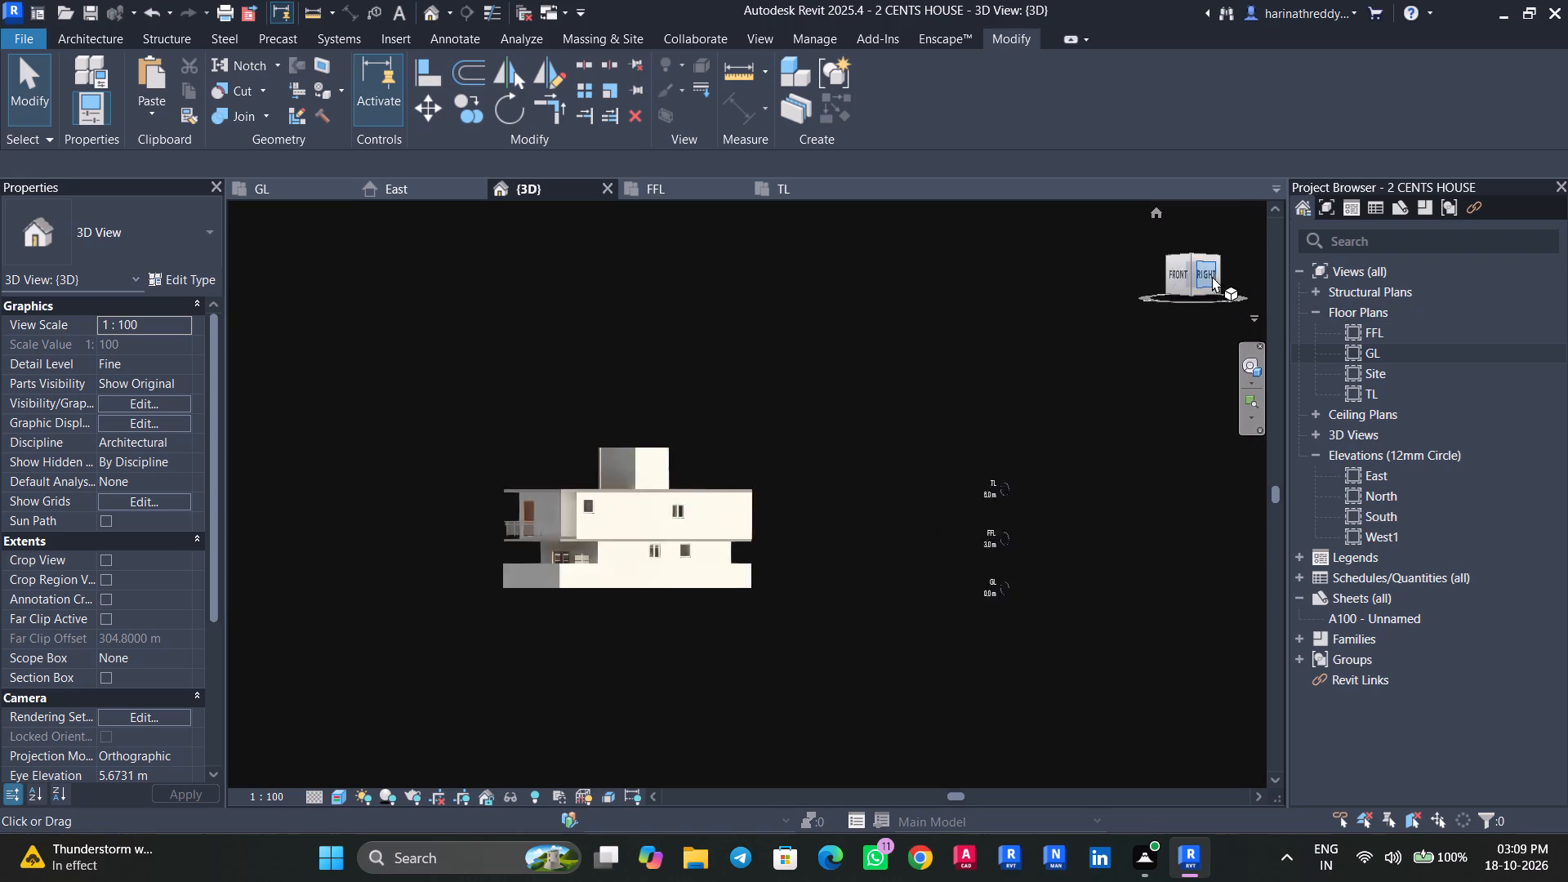
click(1183, 270)
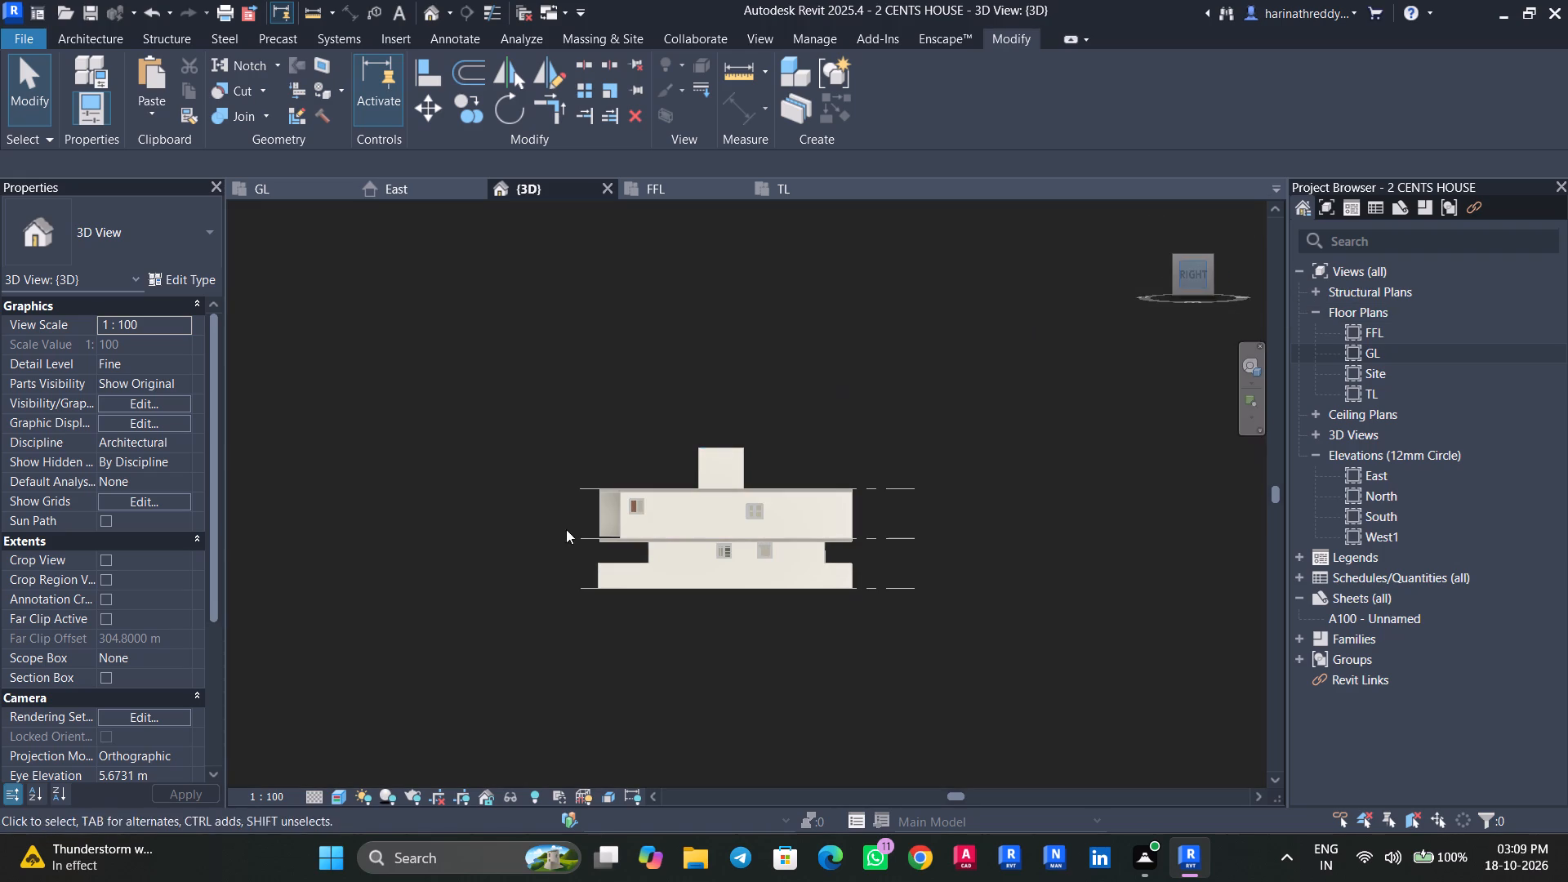
scroll(565, 529, up, 11)
middle_drag(544, 530, 1414, 363)
scroll(1056, 418, up, 4)
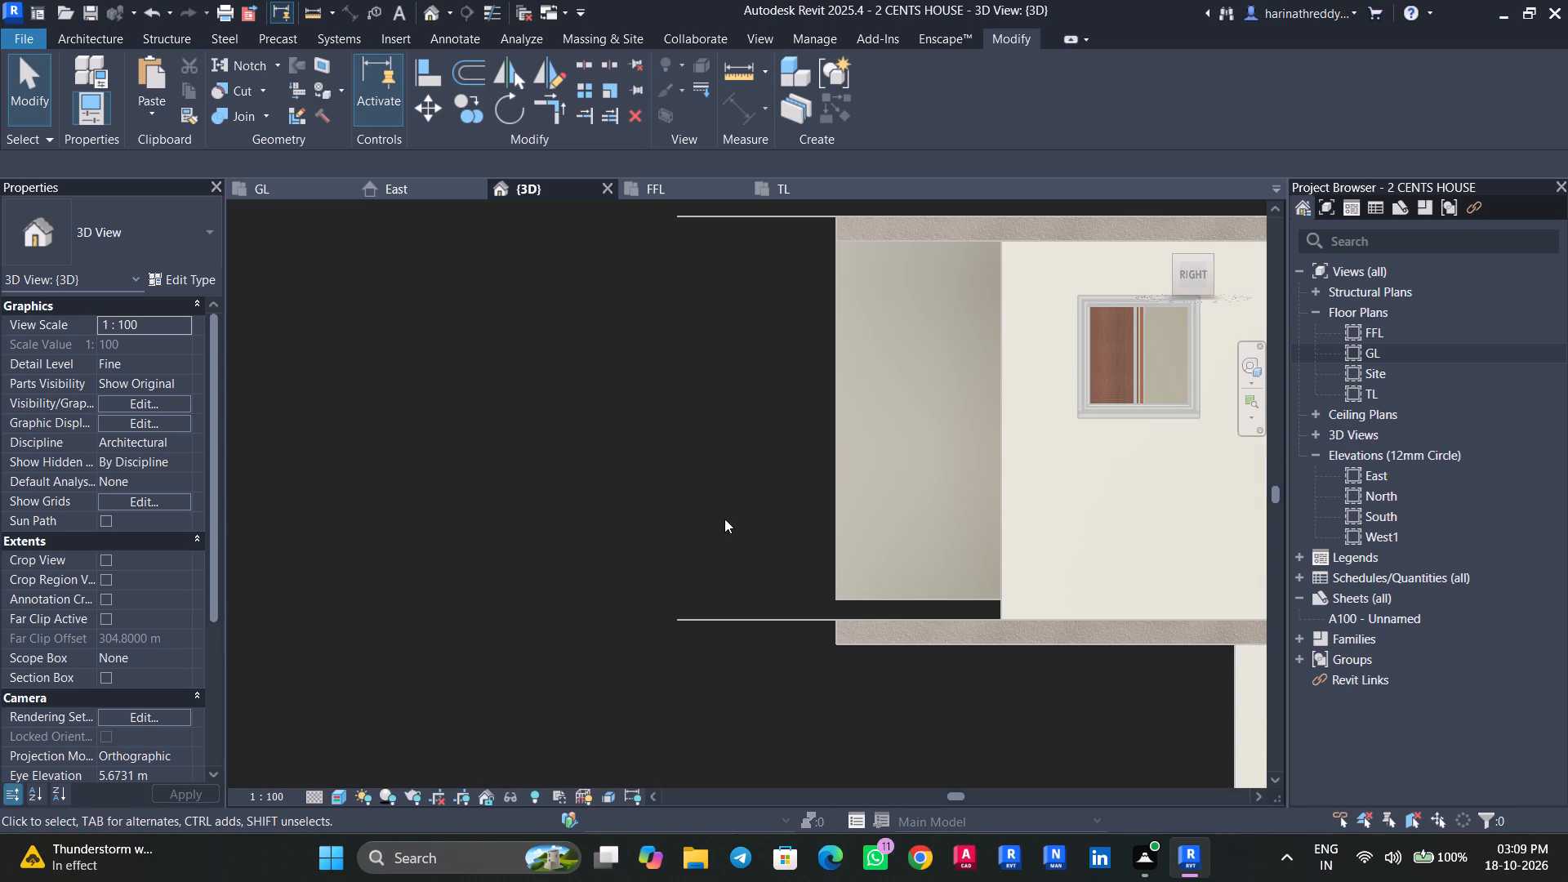
click(123, 36)
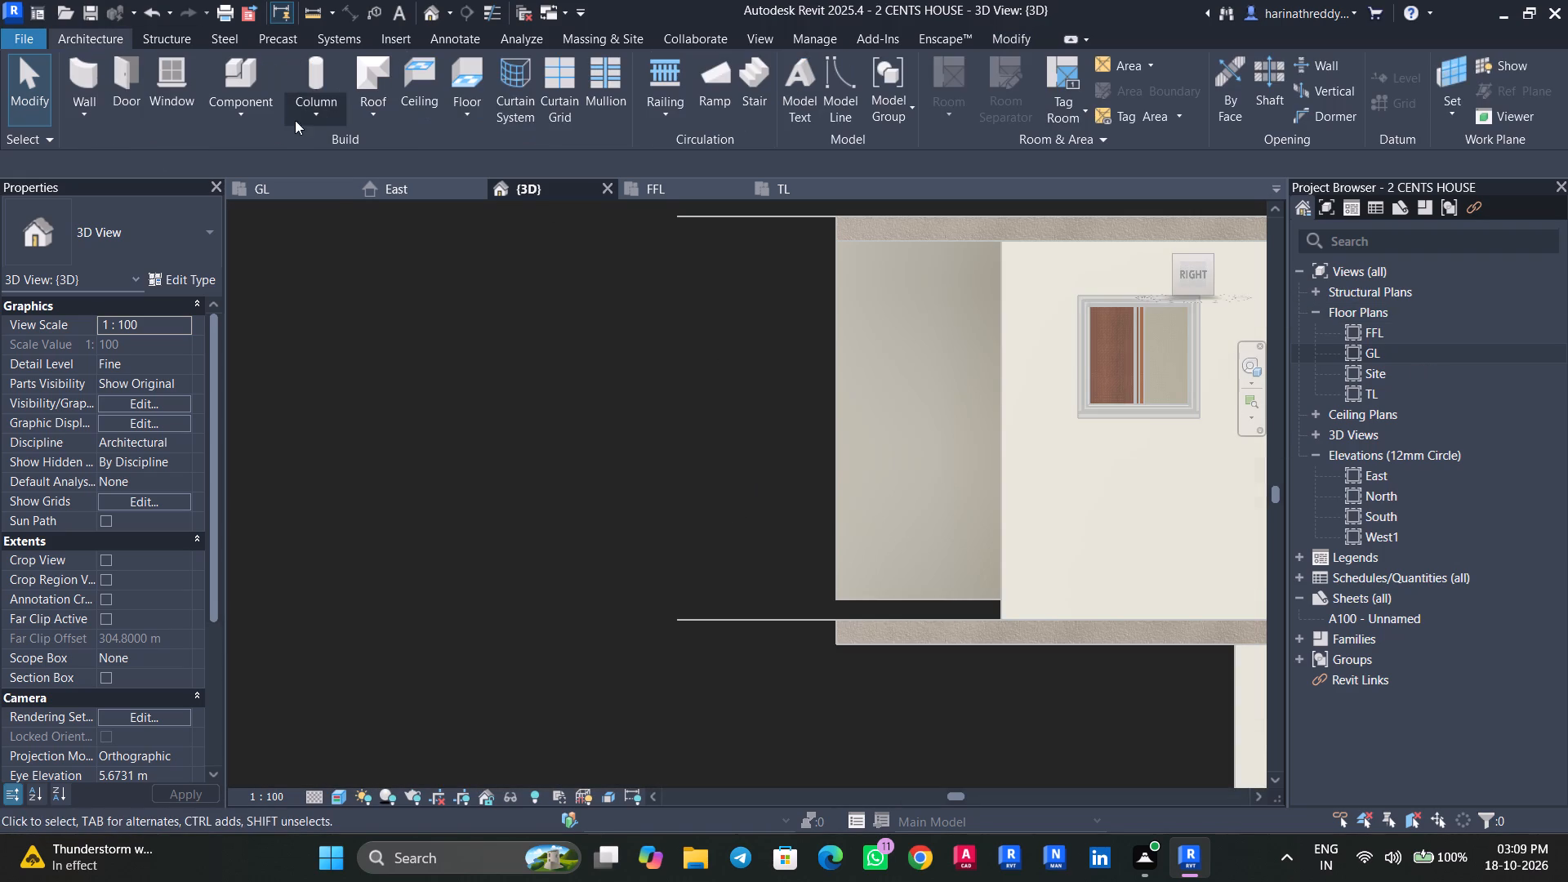
click(273, 116)
click(285, 194)
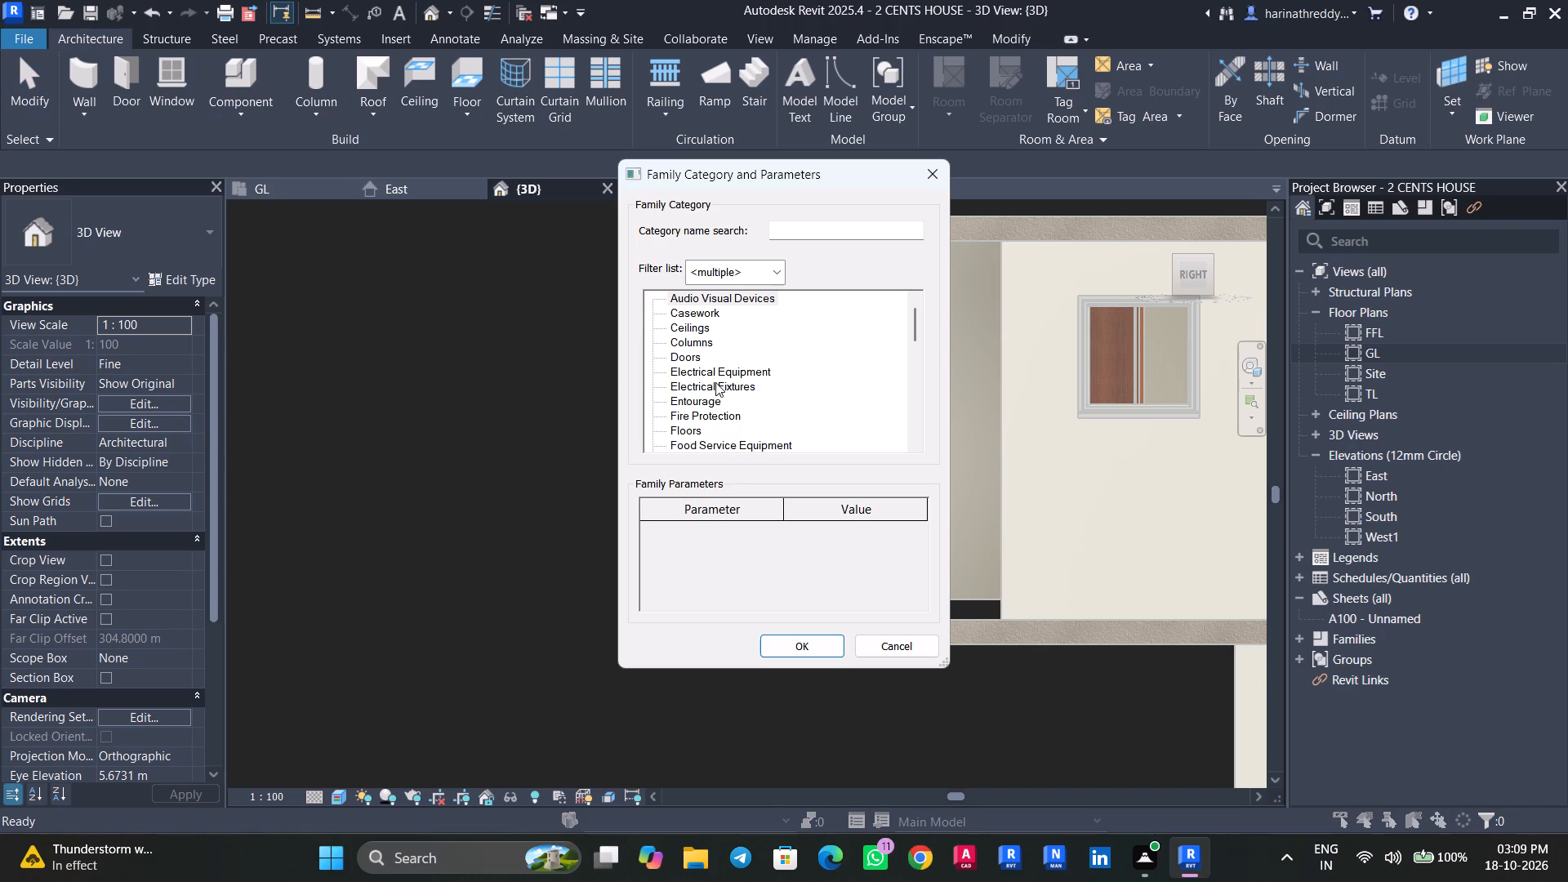
click(702, 320)
click(707, 315)
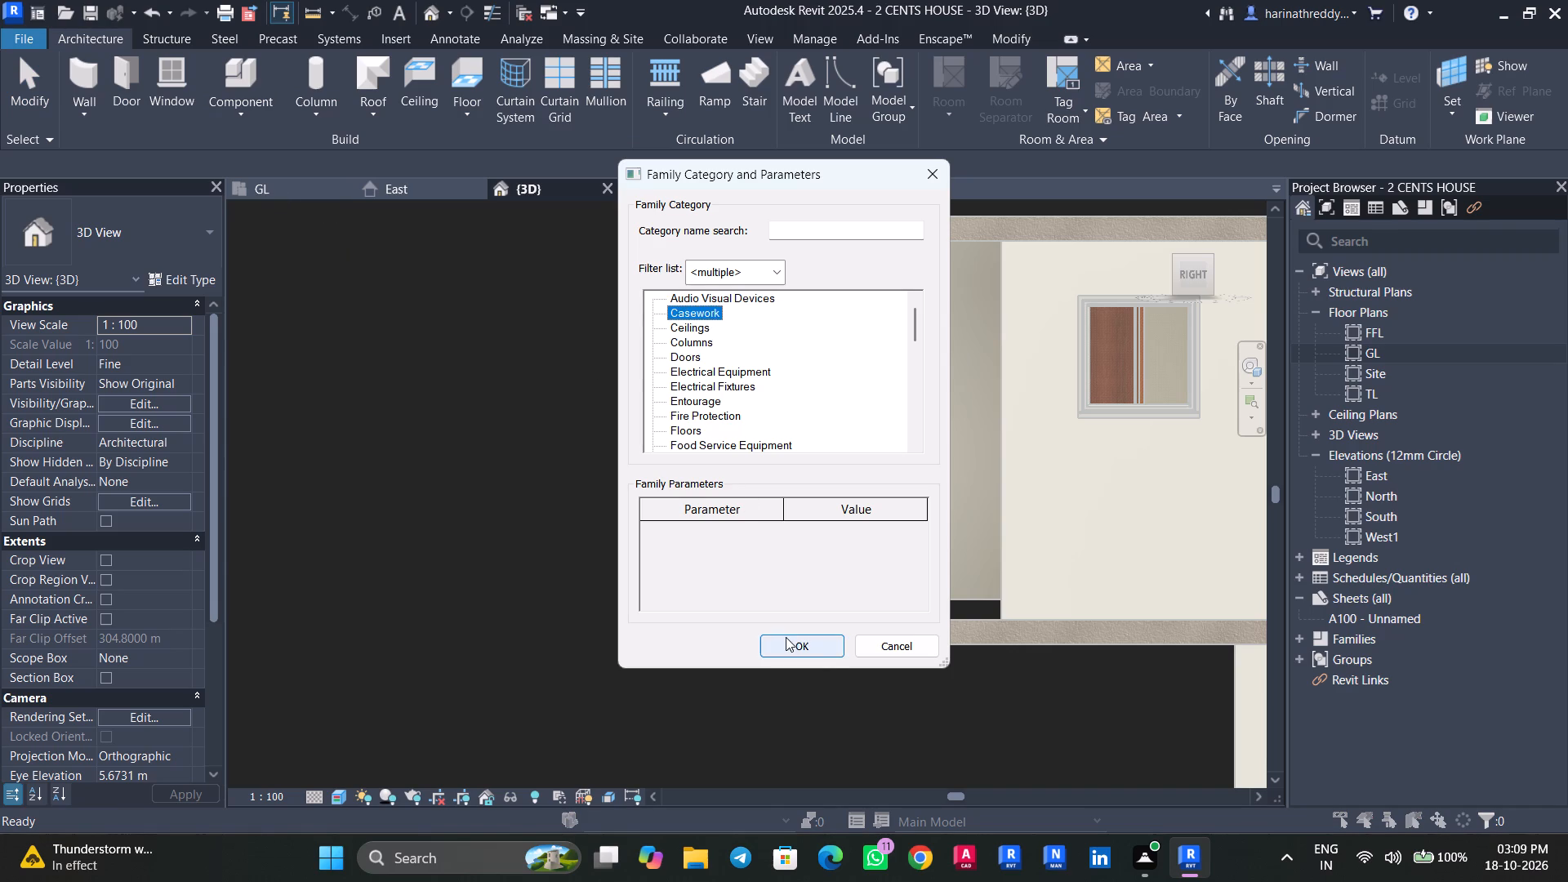
click(786, 637)
click(1135, 398)
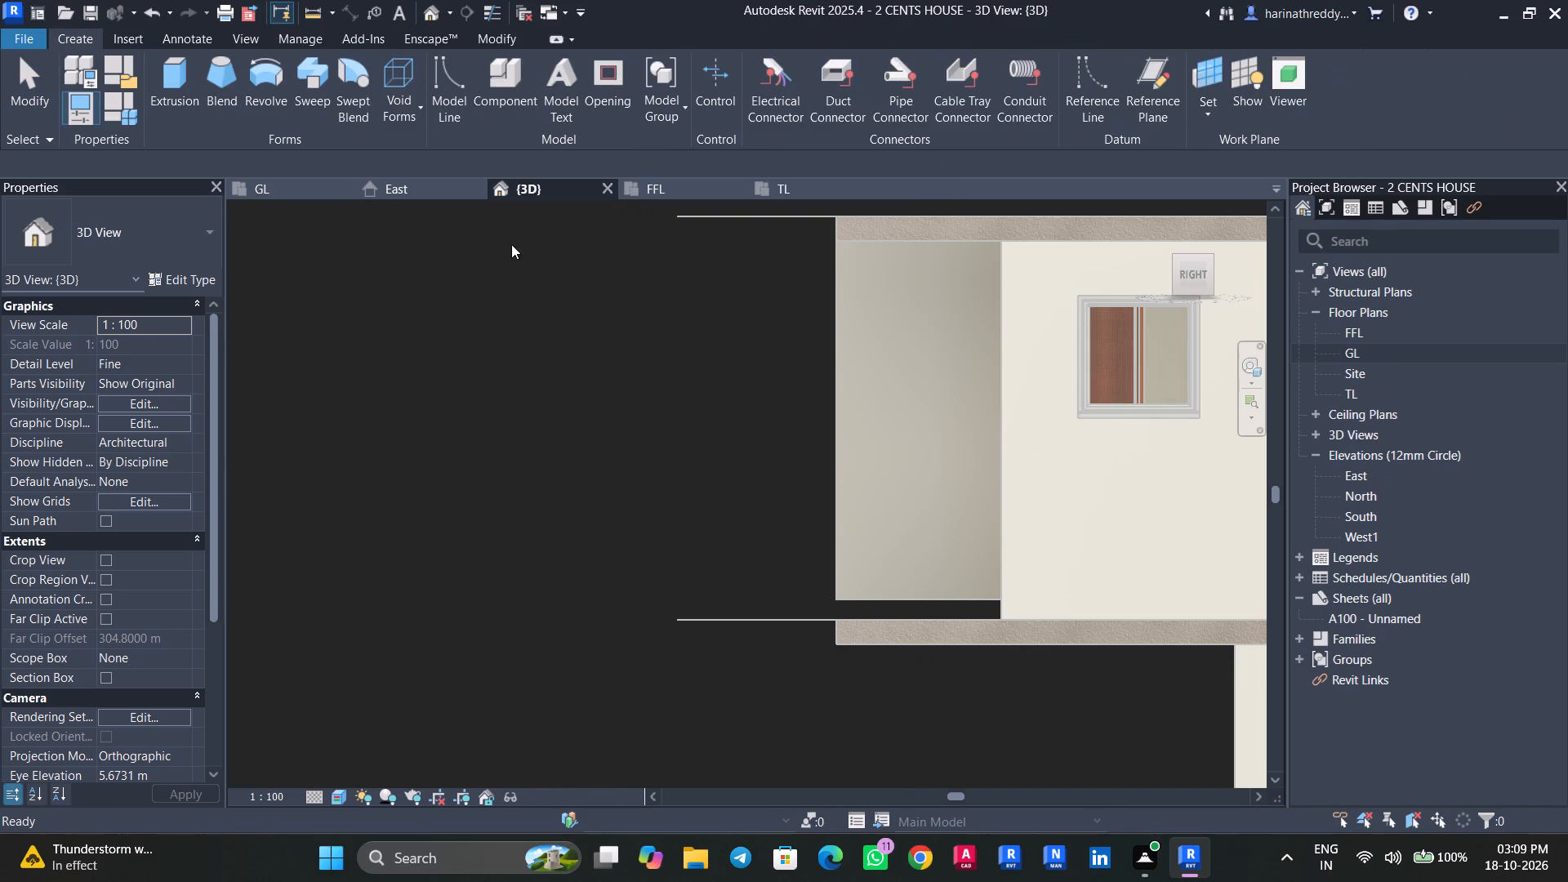
Start an extrusion on the side panel's front face and sketch a rectangle about 5.28 m by 0.15 m along the balcony's front base.
click(189, 95)
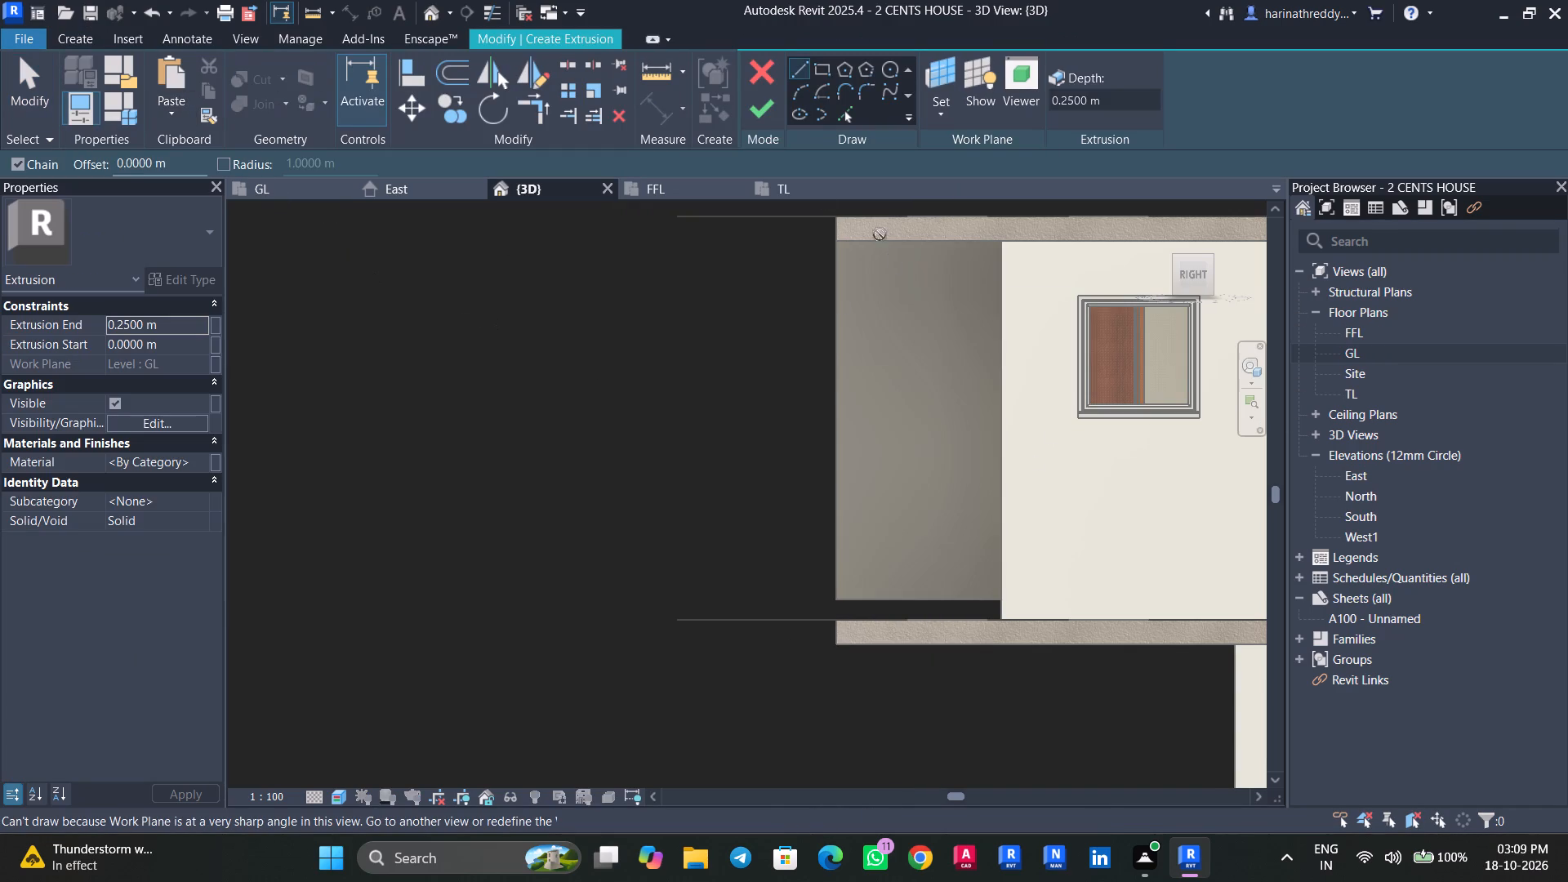
click(950, 106)
click(995, 190)
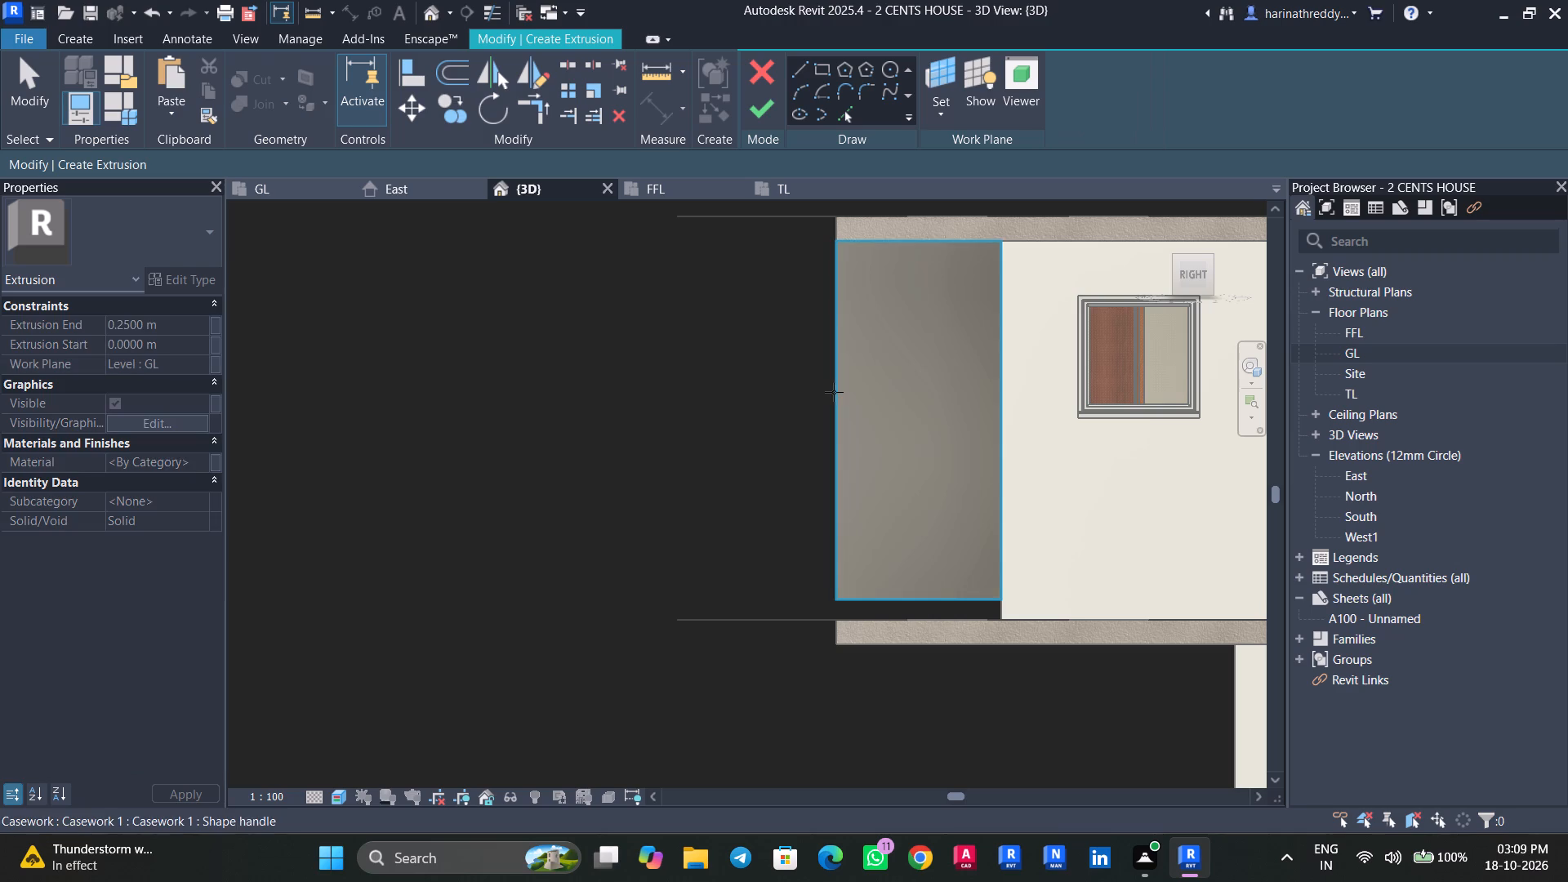
click(834, 392)
click(1167, 278)
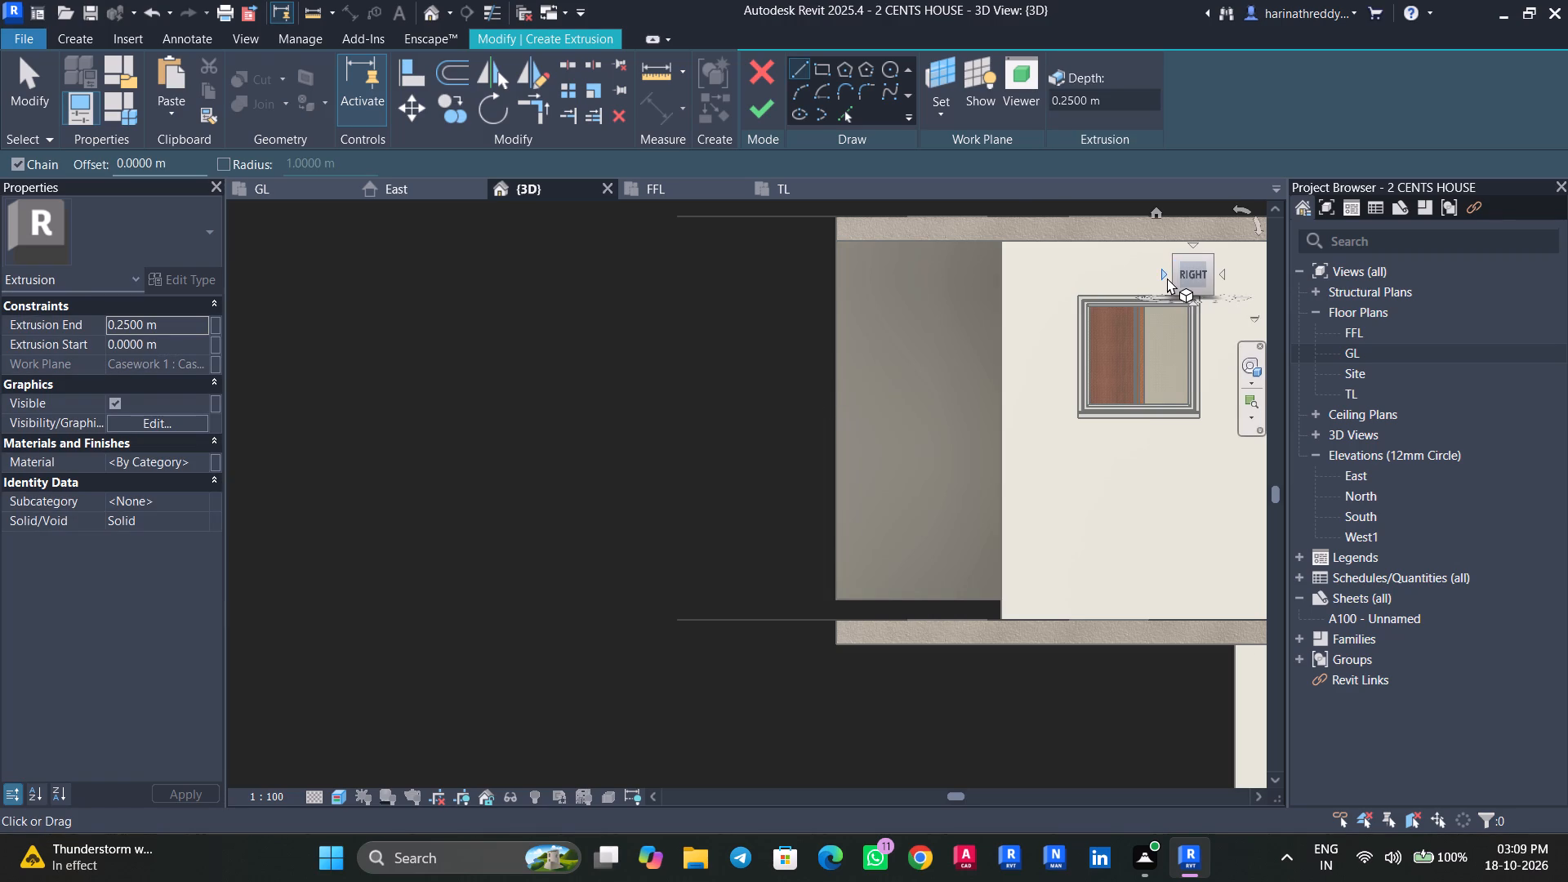
scroll(547, 518, up, 10)
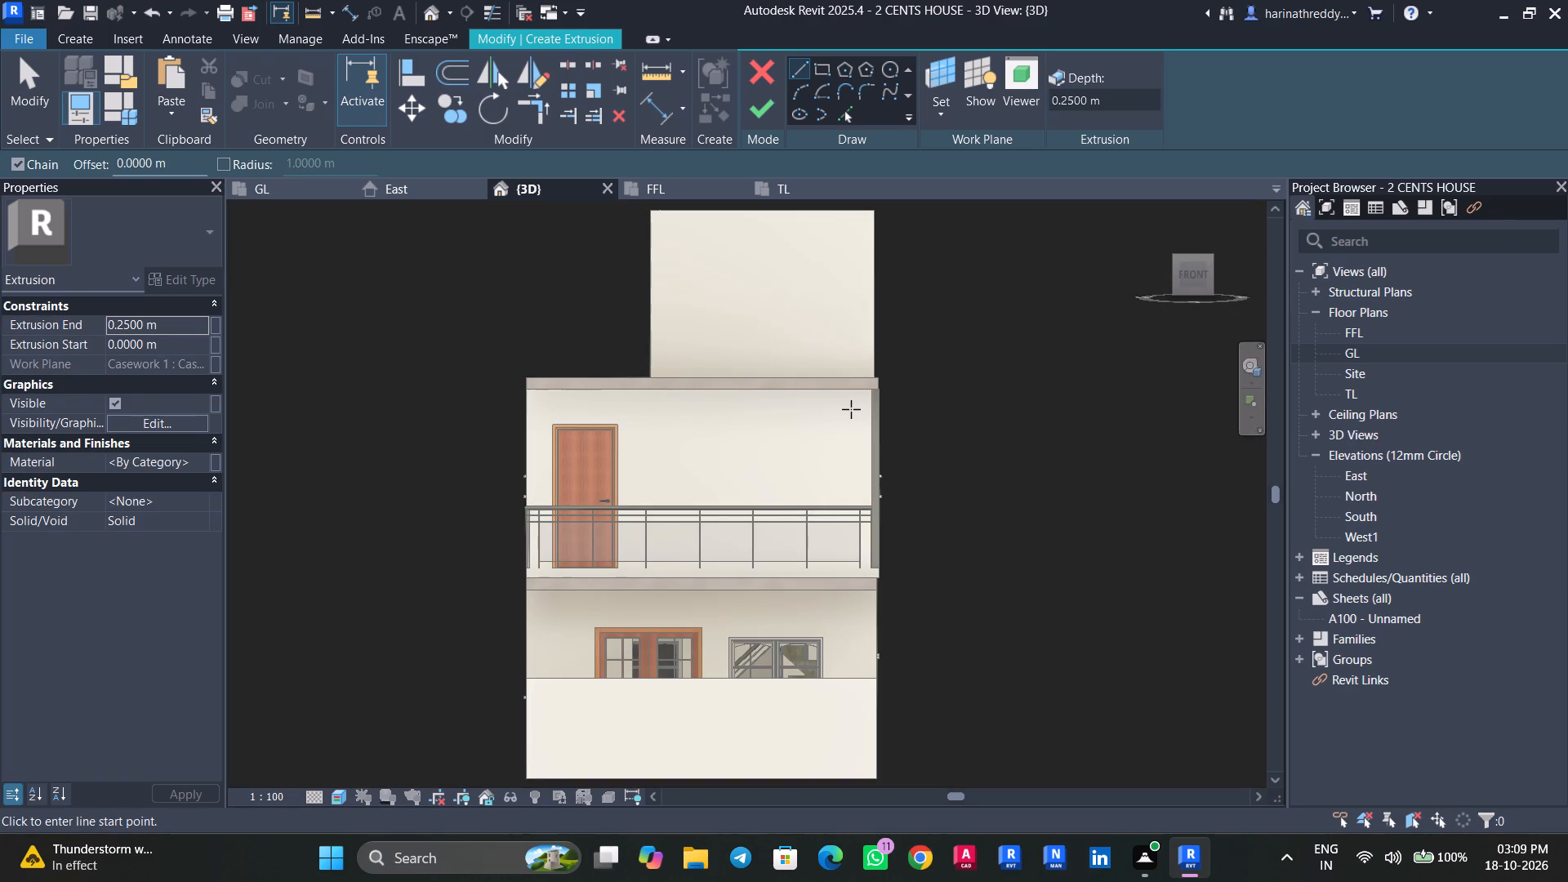
click(824, 71)
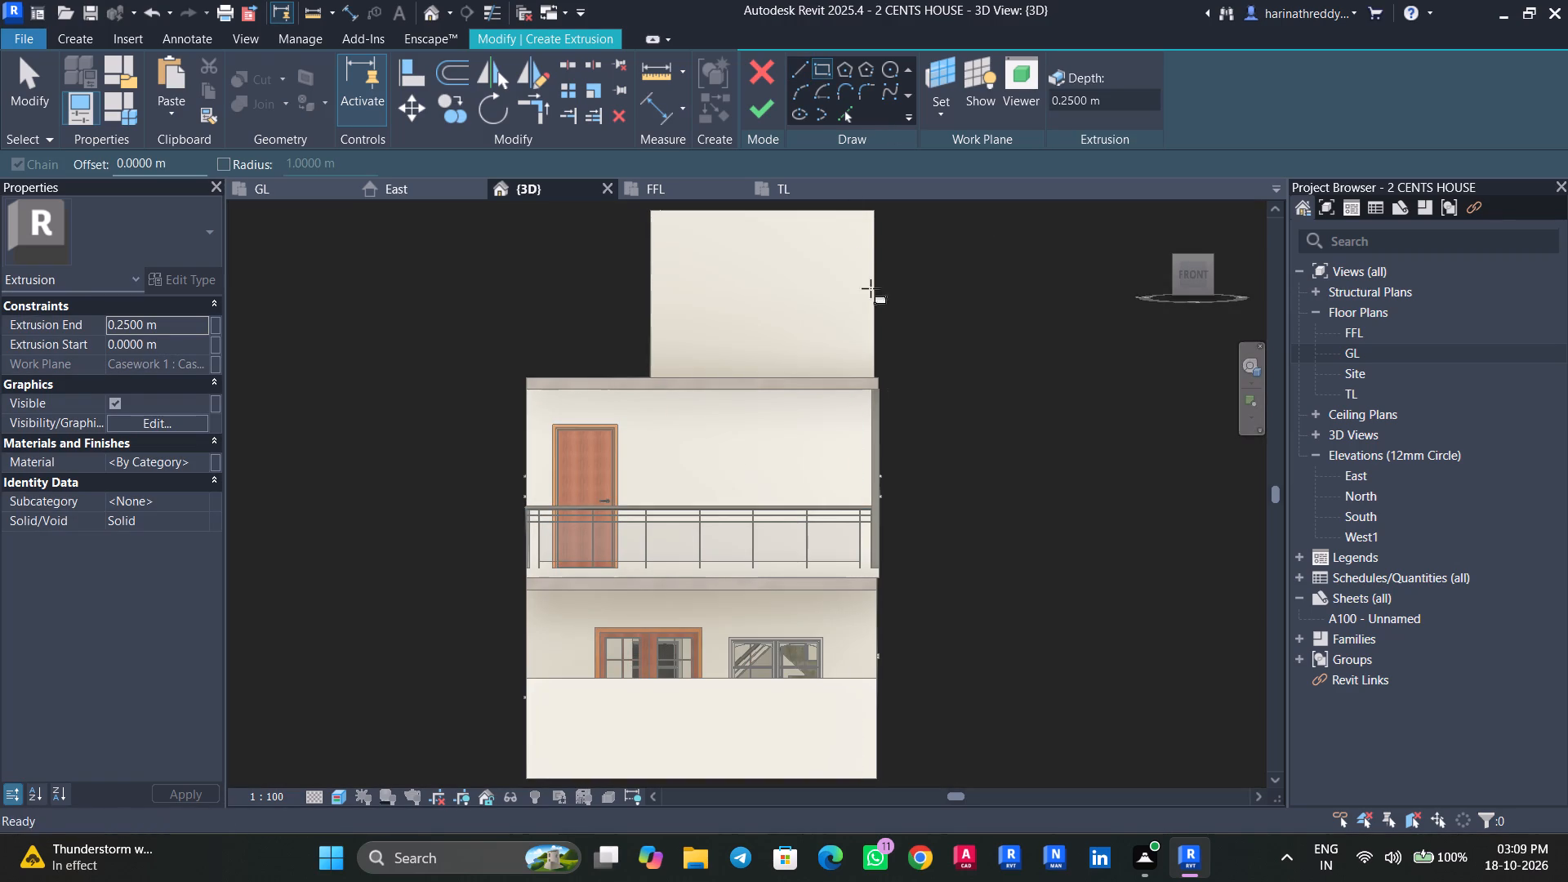
scroll(876, 580, up, 3)
click(885, 581)
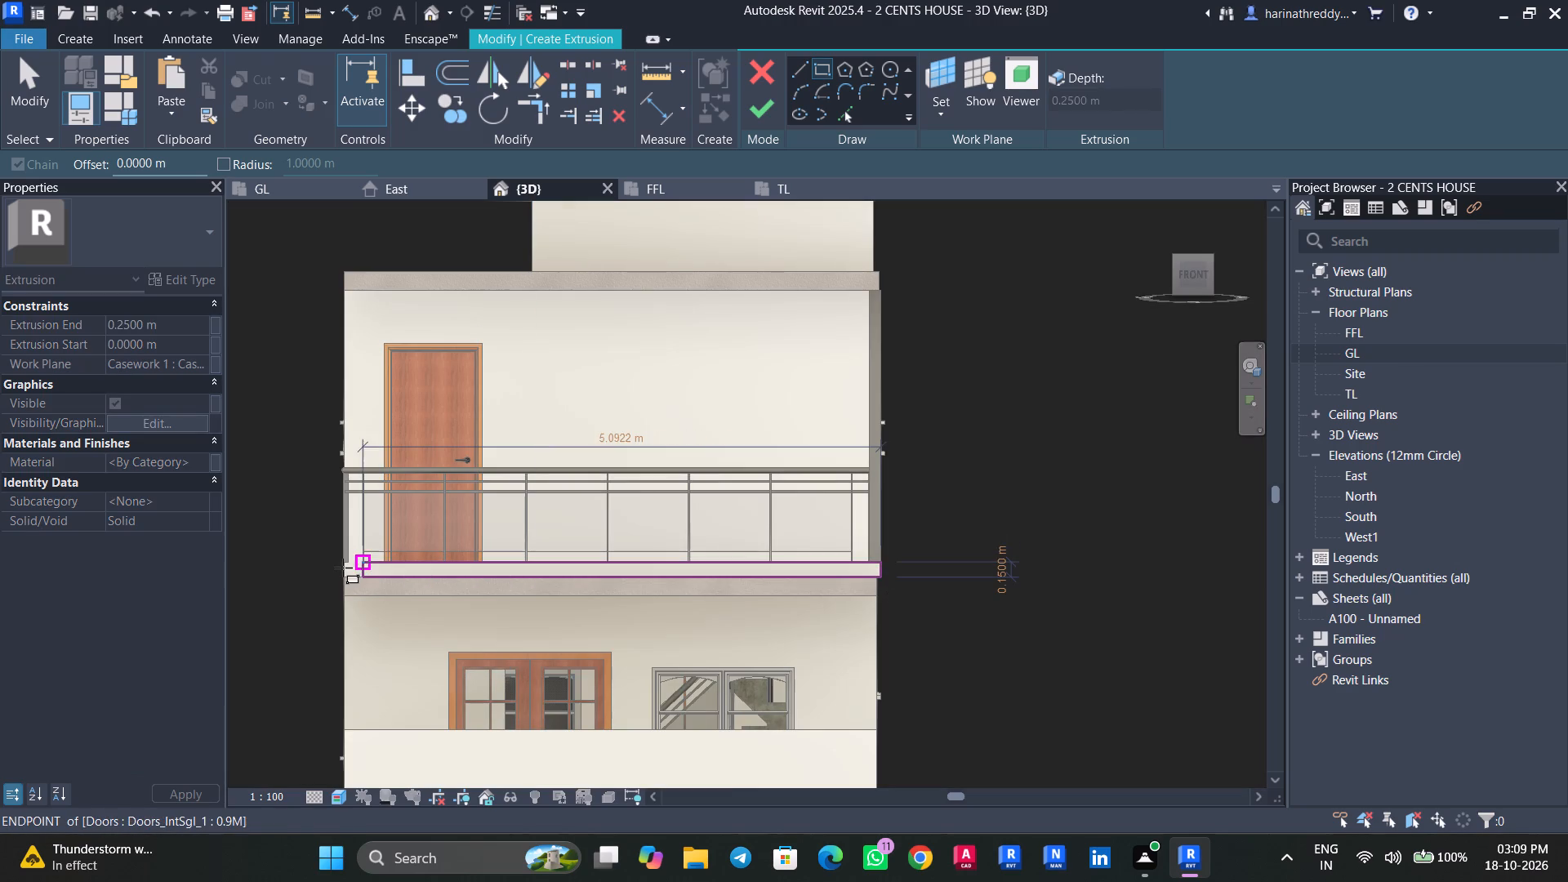
scroll(344, 566, up, 3)
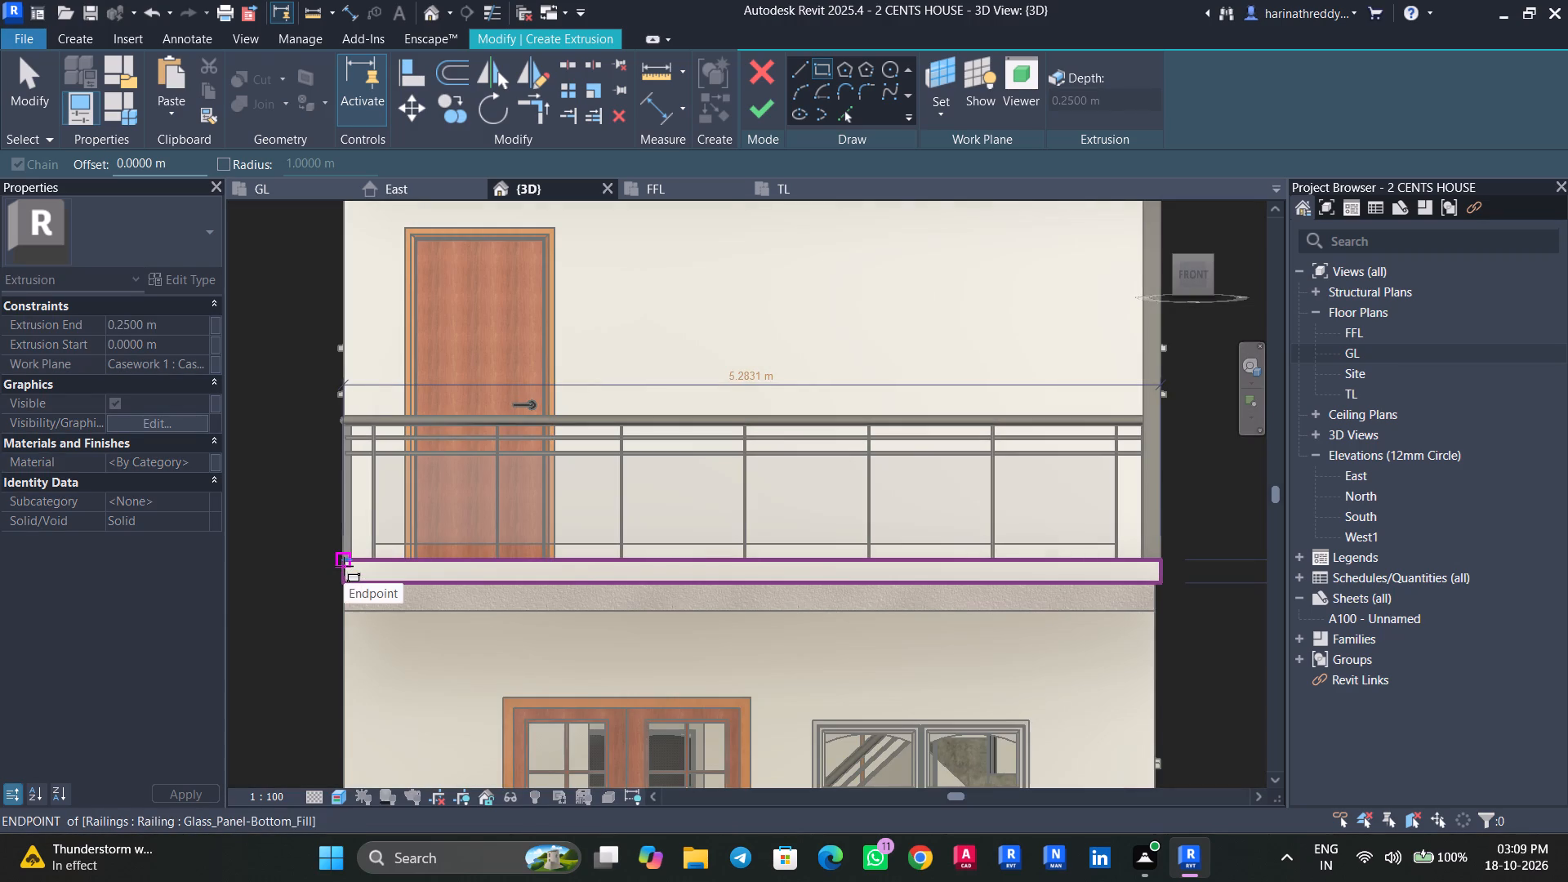
click(344, 566)
shift+middle_drag(410, 609, 471, 644)
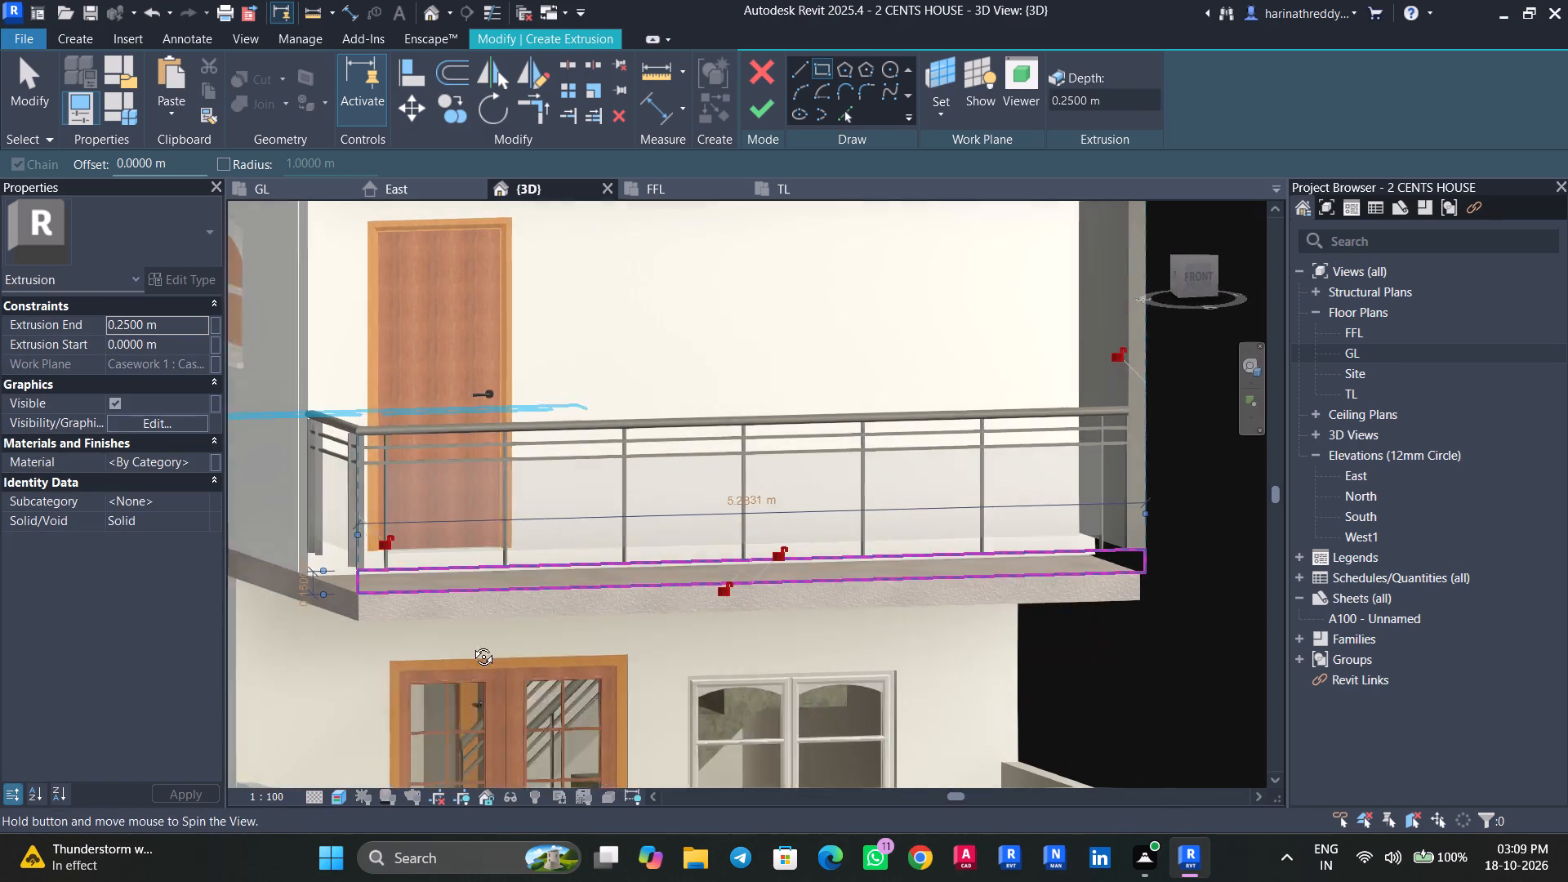
shift+middle_drag(471, 644, 491, 657)
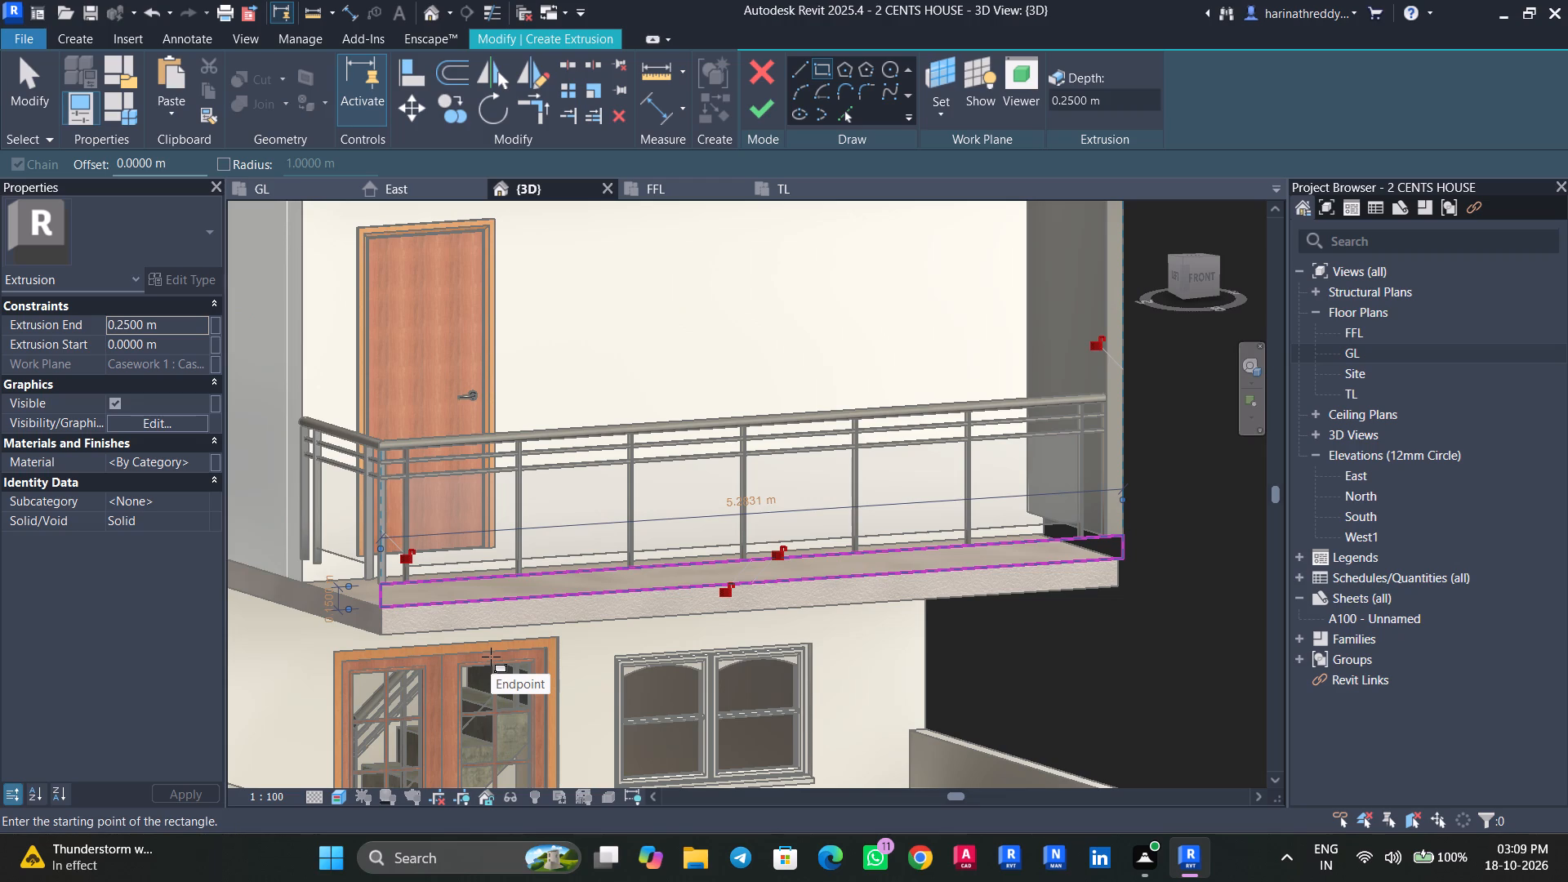
key(Escape)
key(Escape)
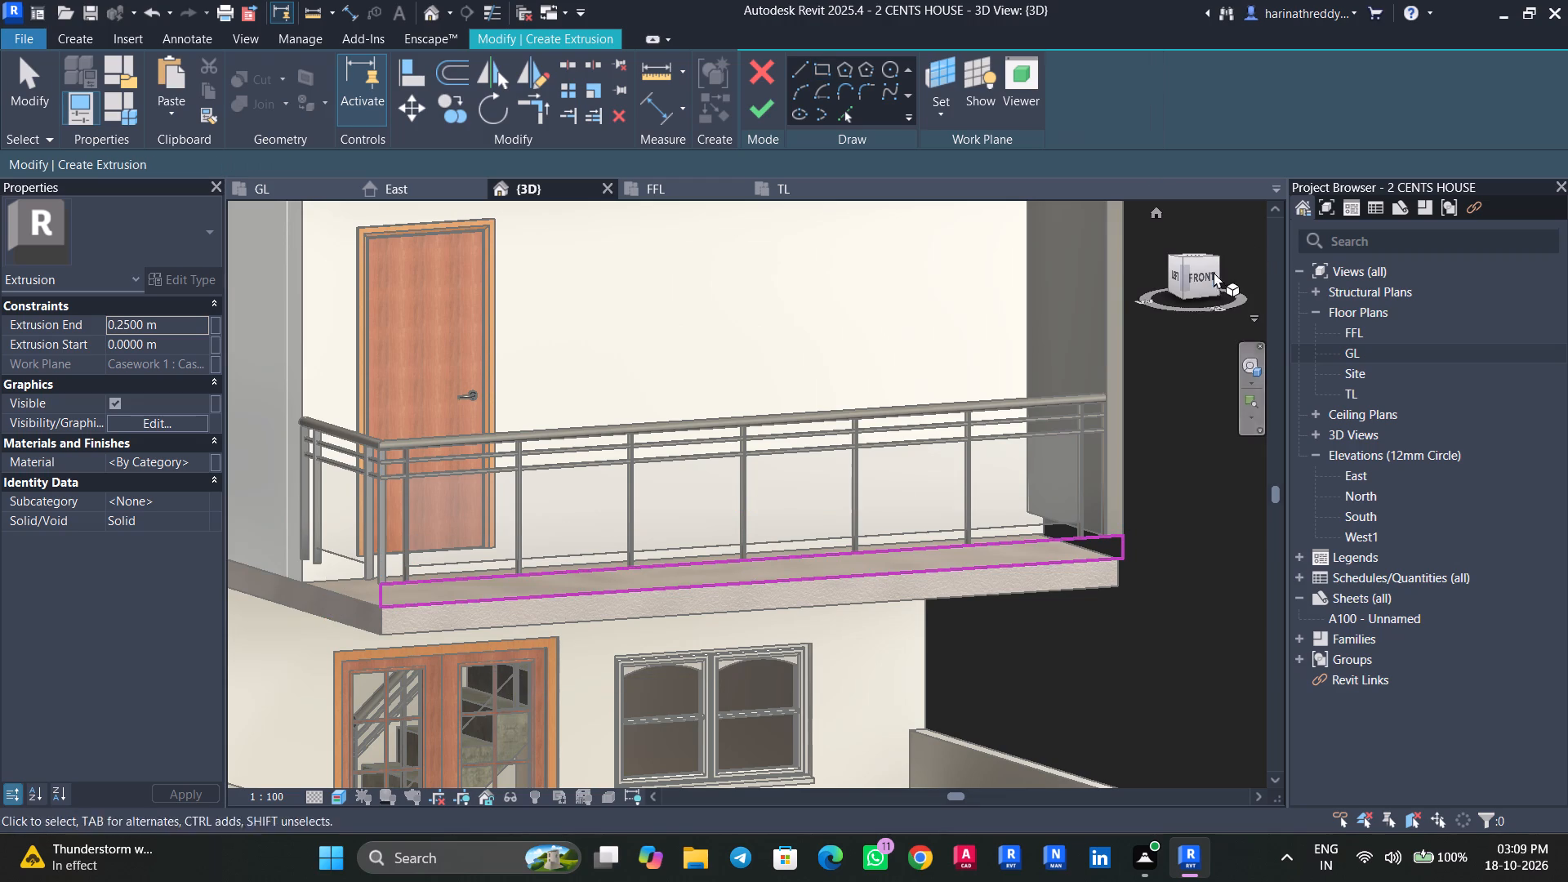
Lower the rectangle's bottom edge to the slab's underside, making the profile about 0.33 m high, and finish the extrusion.
click(1195, 283)
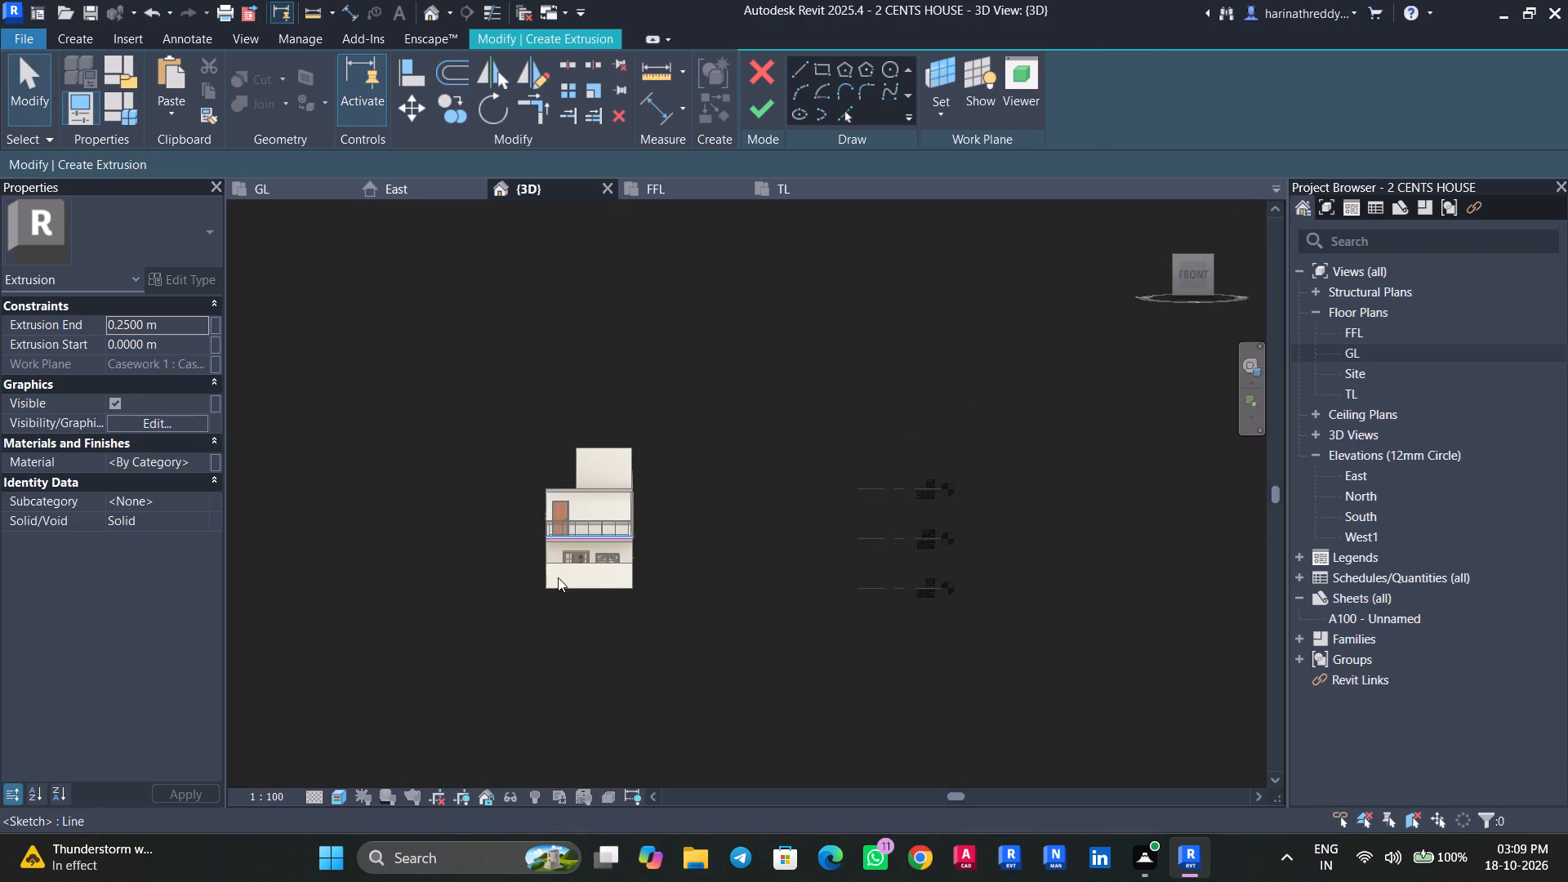
scroll(559, 576, up, 9)
scroll(639, 434, up, 5)
click(626, 468)
scroll(626, 468, up, 4)
drag(626, 468, 628, 500)
scroll(628, 500, down, 3)
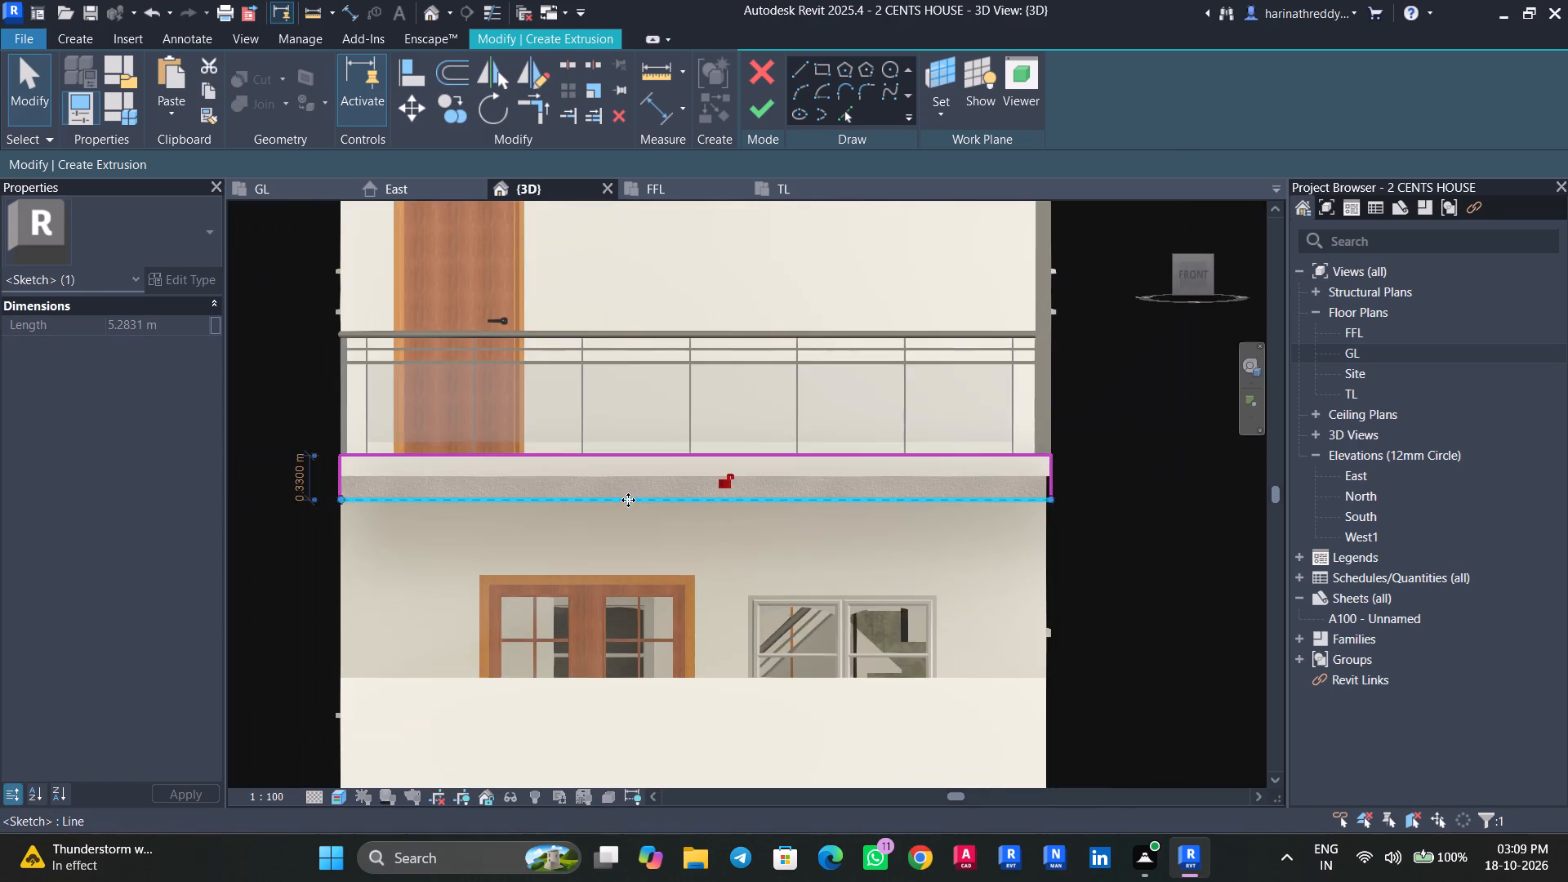
shift+middle_drag(628, 500, 780, 601)
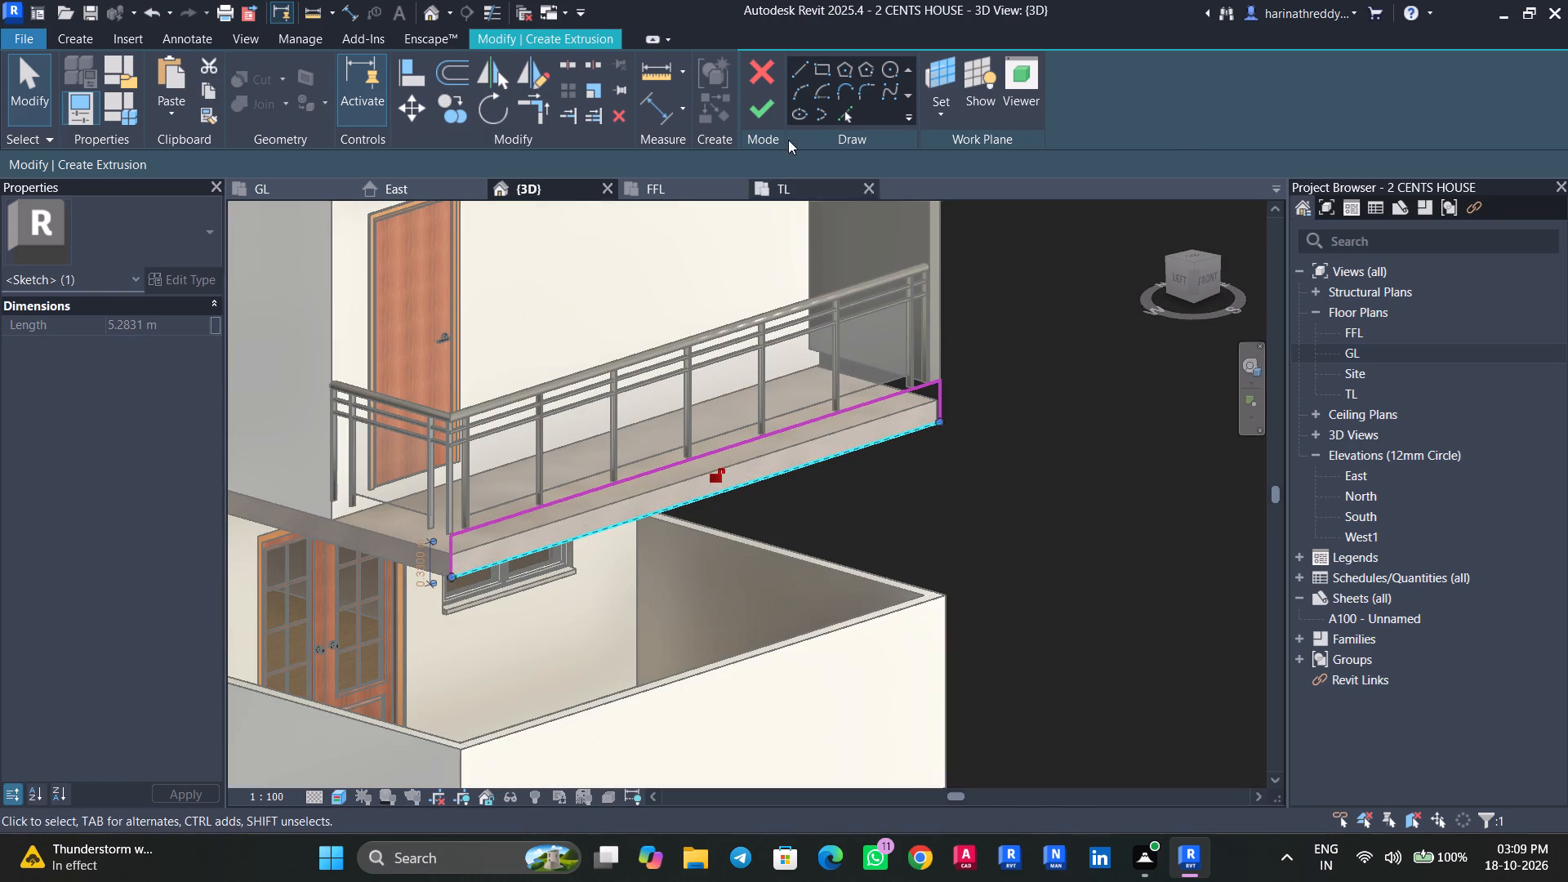
click(770, 114)
Stretch the extrusion back about 1.23 m to the house wall and pull its front face flush with the side panel, at extrusion end 0.
shift+middle_drag(1076, 516, 1171, 576)
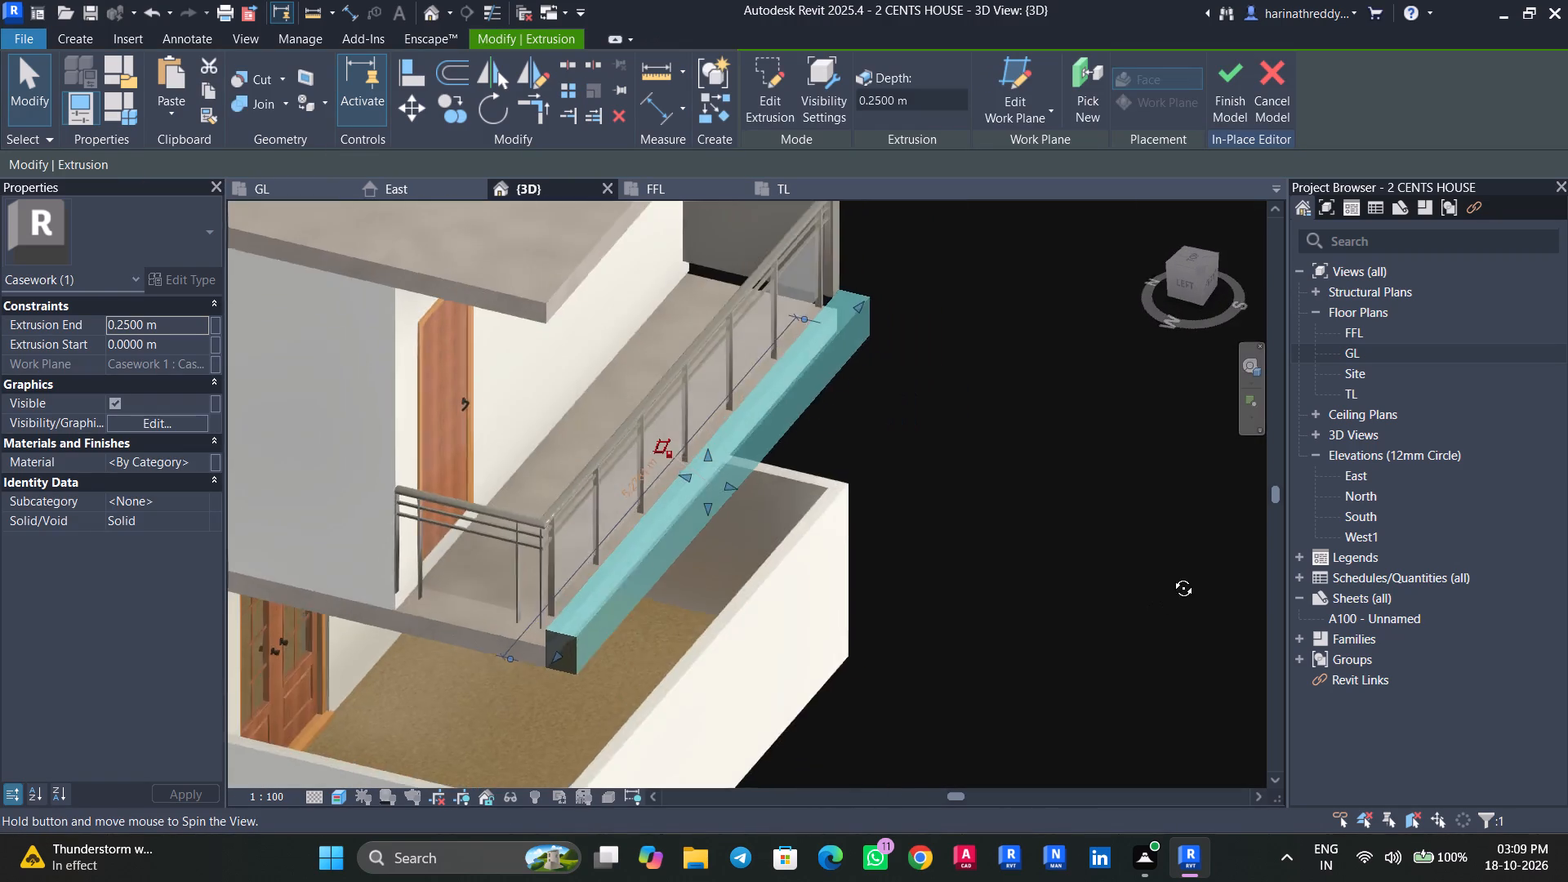
shift+middle_drag(1171, 576, 1181, 535)
click(1196, 274)
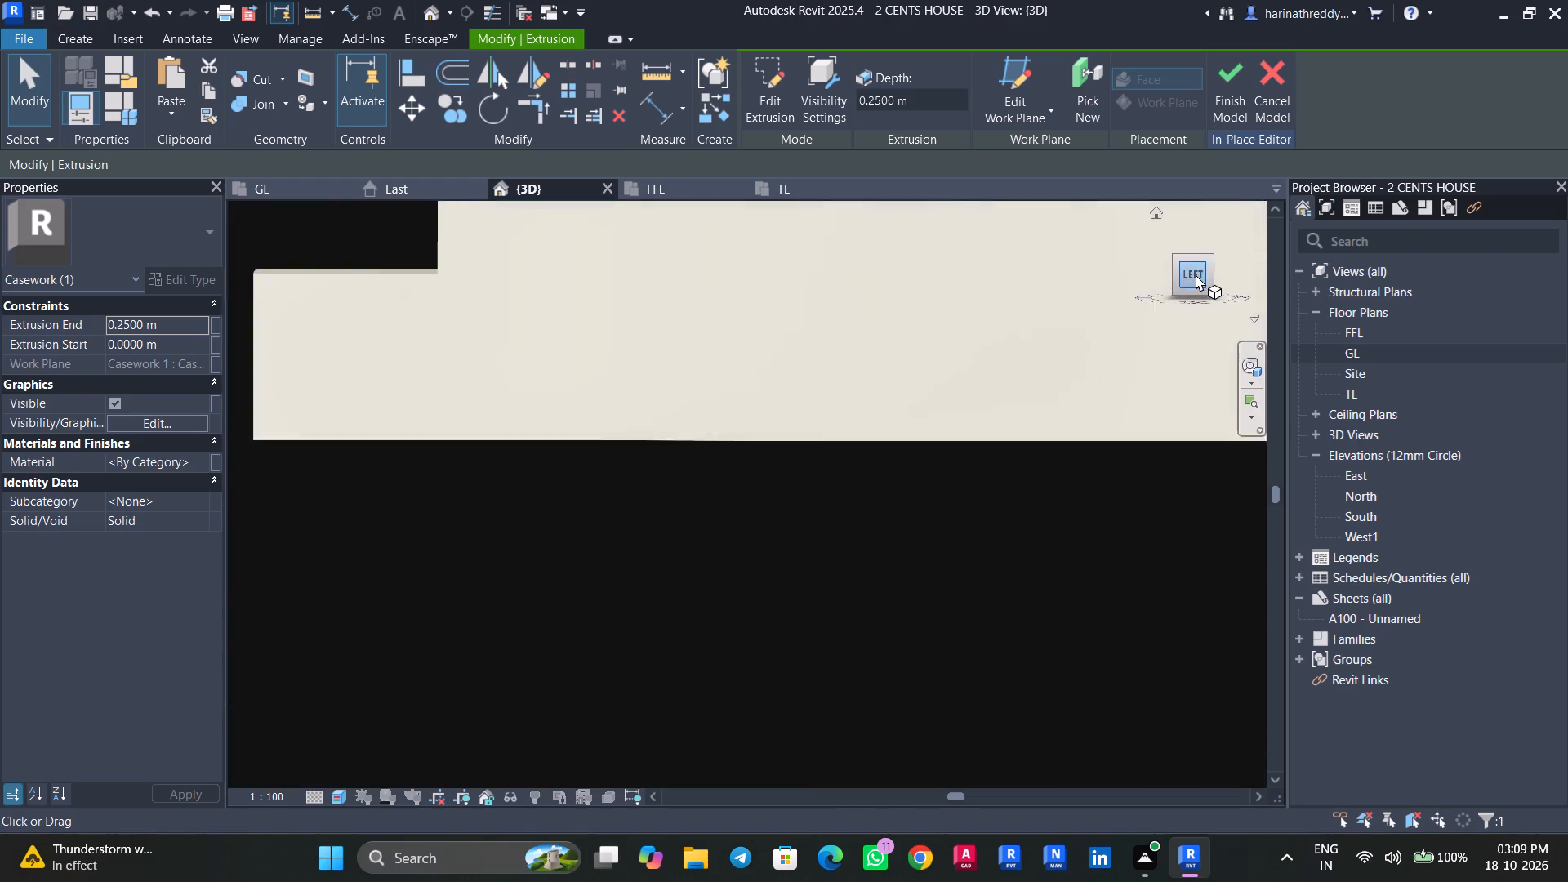
scroll(766, 491, up, 4)
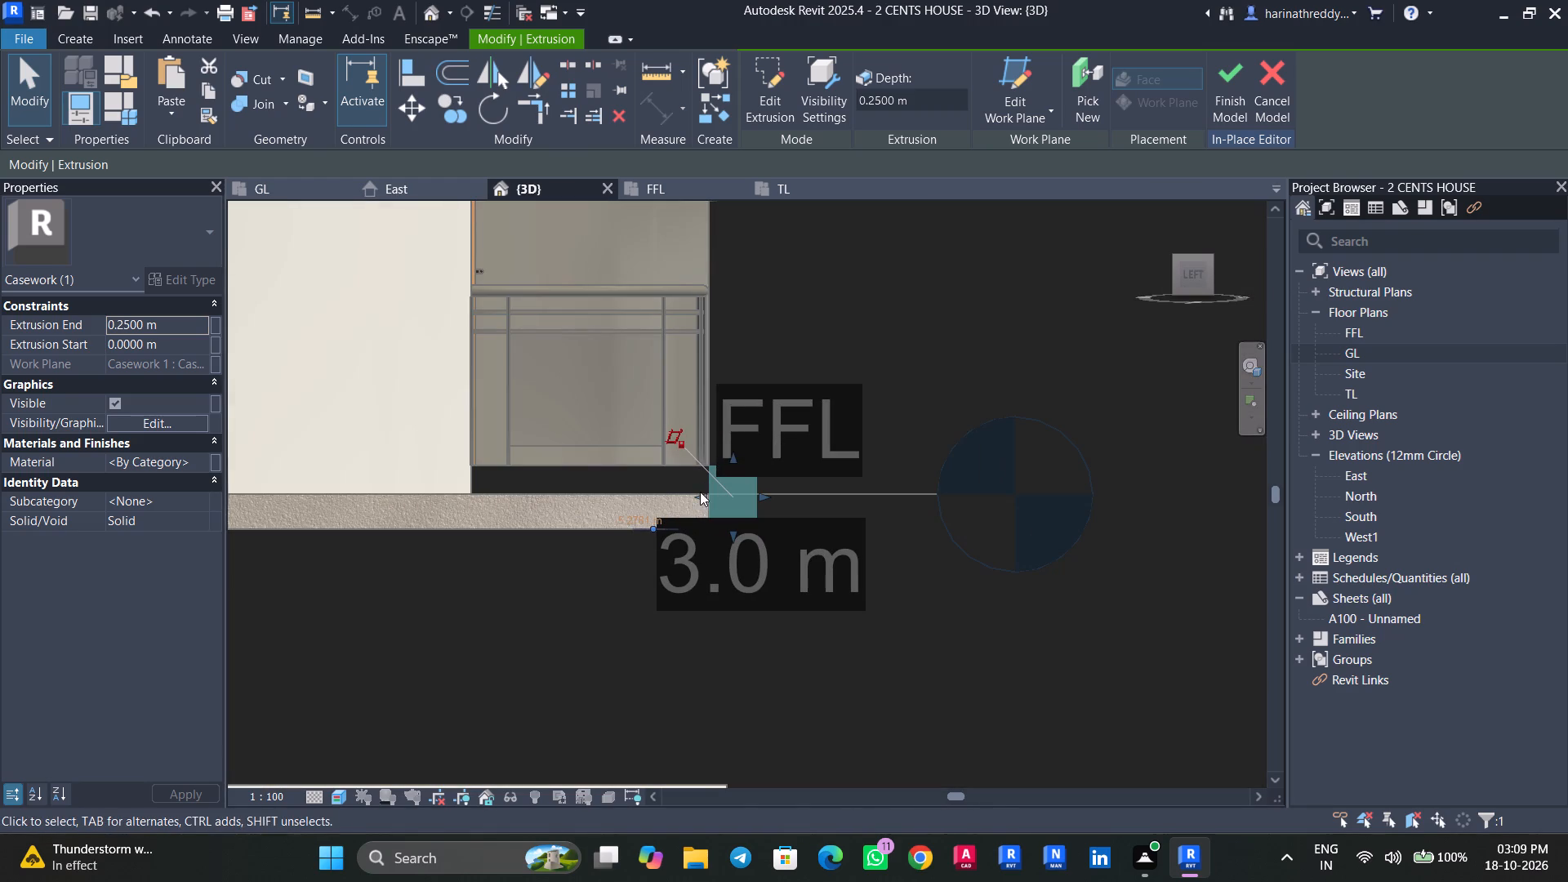
drag(699, 492, 475, 526)
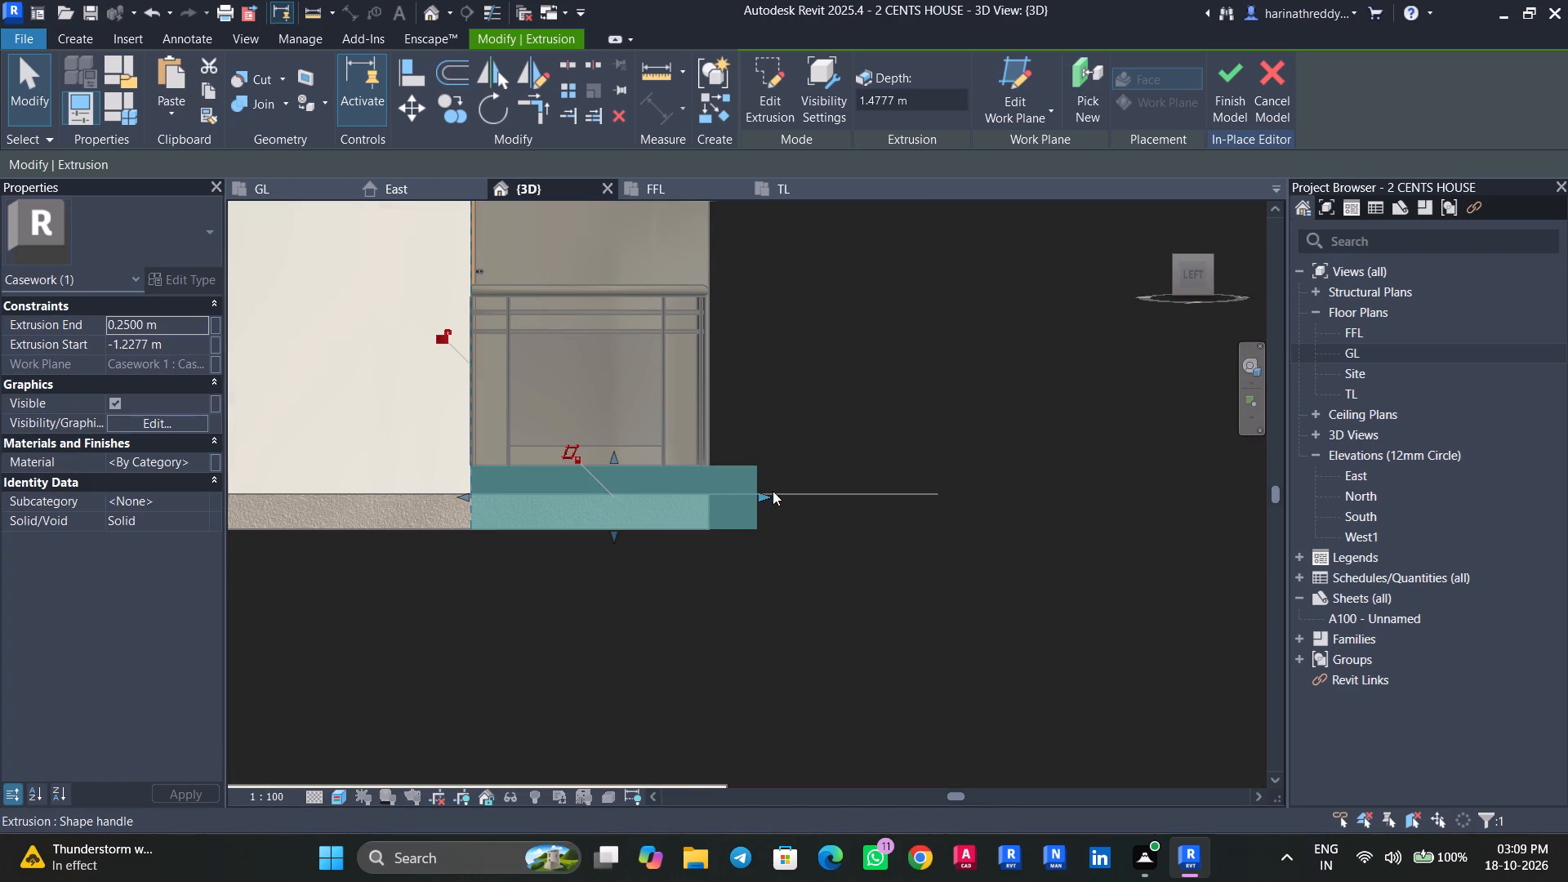
drag(758, 496, 710, 497)
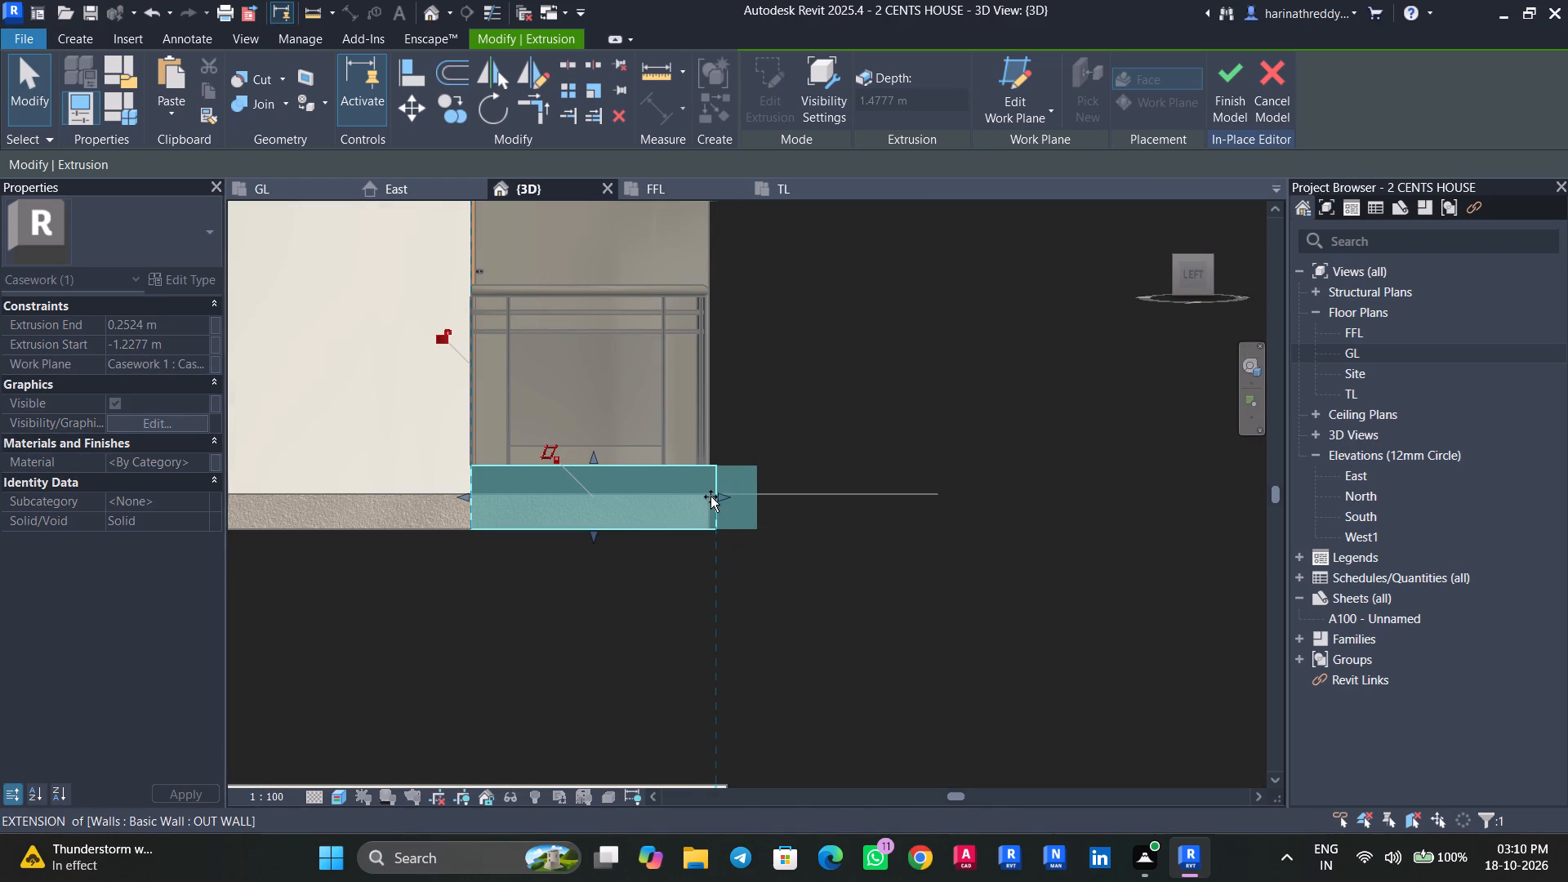
drag(710, 497, 704, 497)
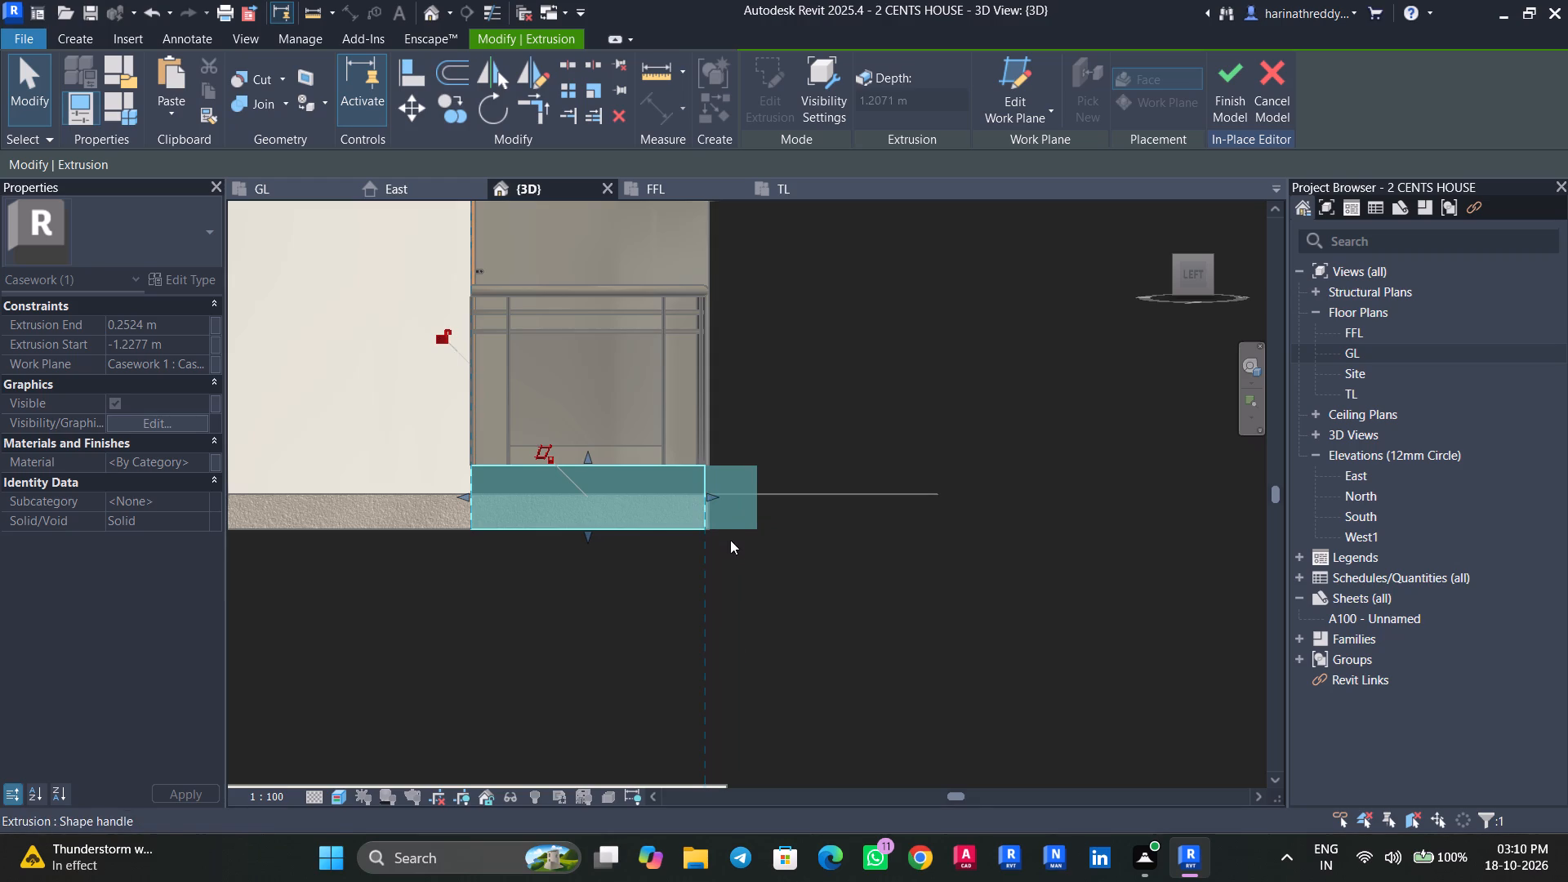
scroll(710, 488, up, 8)
drag(709, 506, 718, 506)
scroll(746, 527, down, 14)
Examine the new balcony base extrusion and its overlap with the floor slab from several angles in 3D.
shift+middle_drag(844, 520, 802, 620)
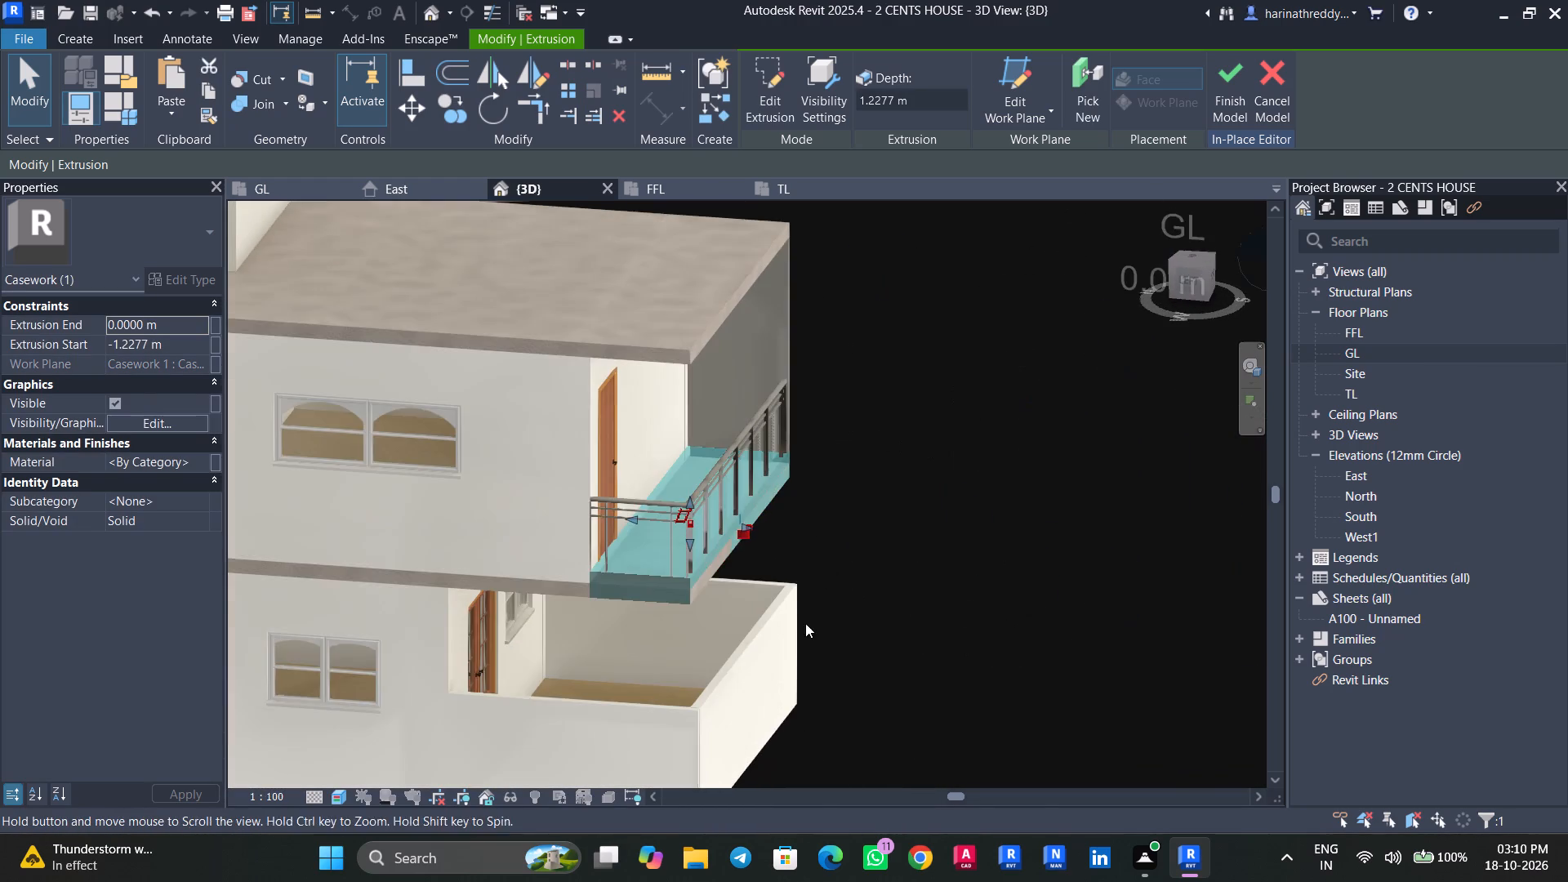
key(Escape)
key(Escape)
scroll(697, 576, up, 4)
click(716, 586)
scroll(716, 586, up, 4)
shift+middle_drag(717, 586, 668, 536)
key(Escape)
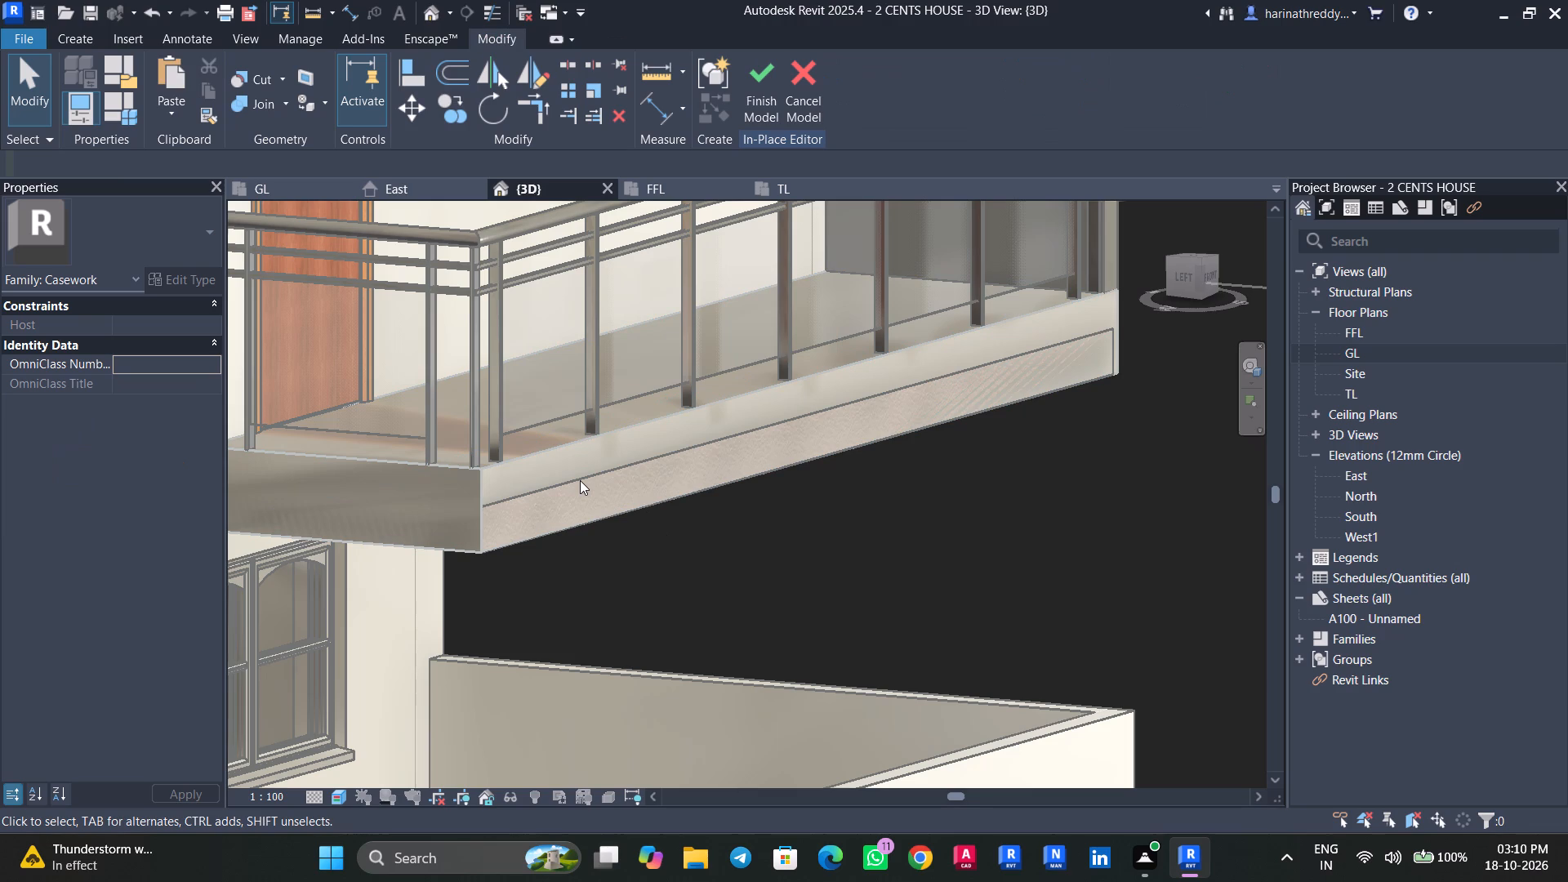
key(Tab)
key(Tab)
key(Tab)
key(Tab)
key(Tab)
key(Tab)
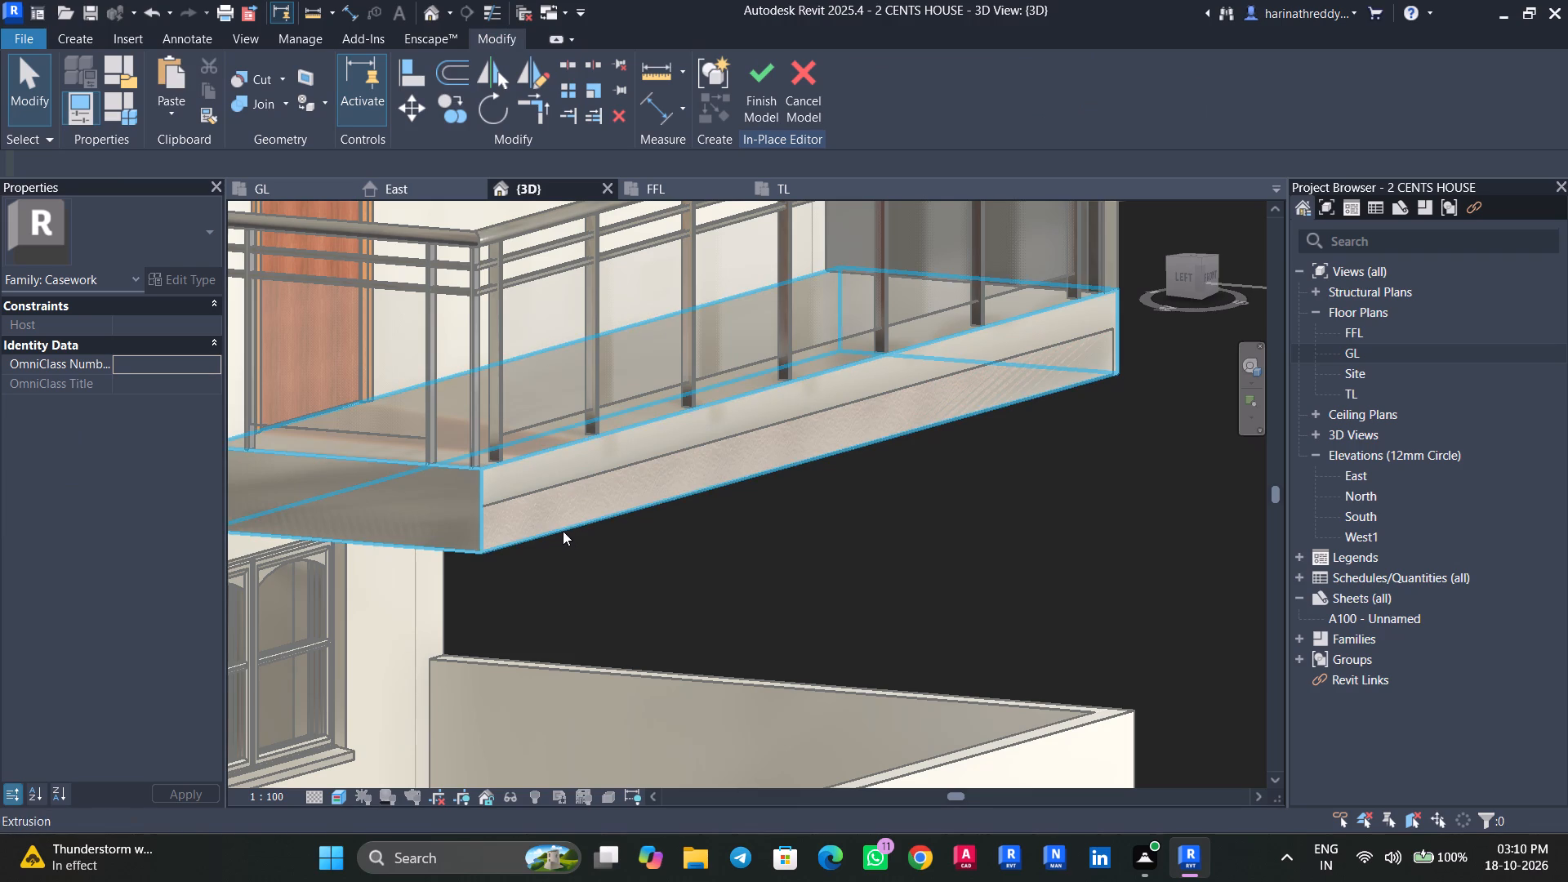
key(Tab)
key(Tab)
key(Tab)
key(Tab)
key(Tab)
key(Tab)
key(Tab)
scroll(563, 531, down, 4)
key(Escape)
key(Escape)
middle_drag(669, 537, 1004, 616)
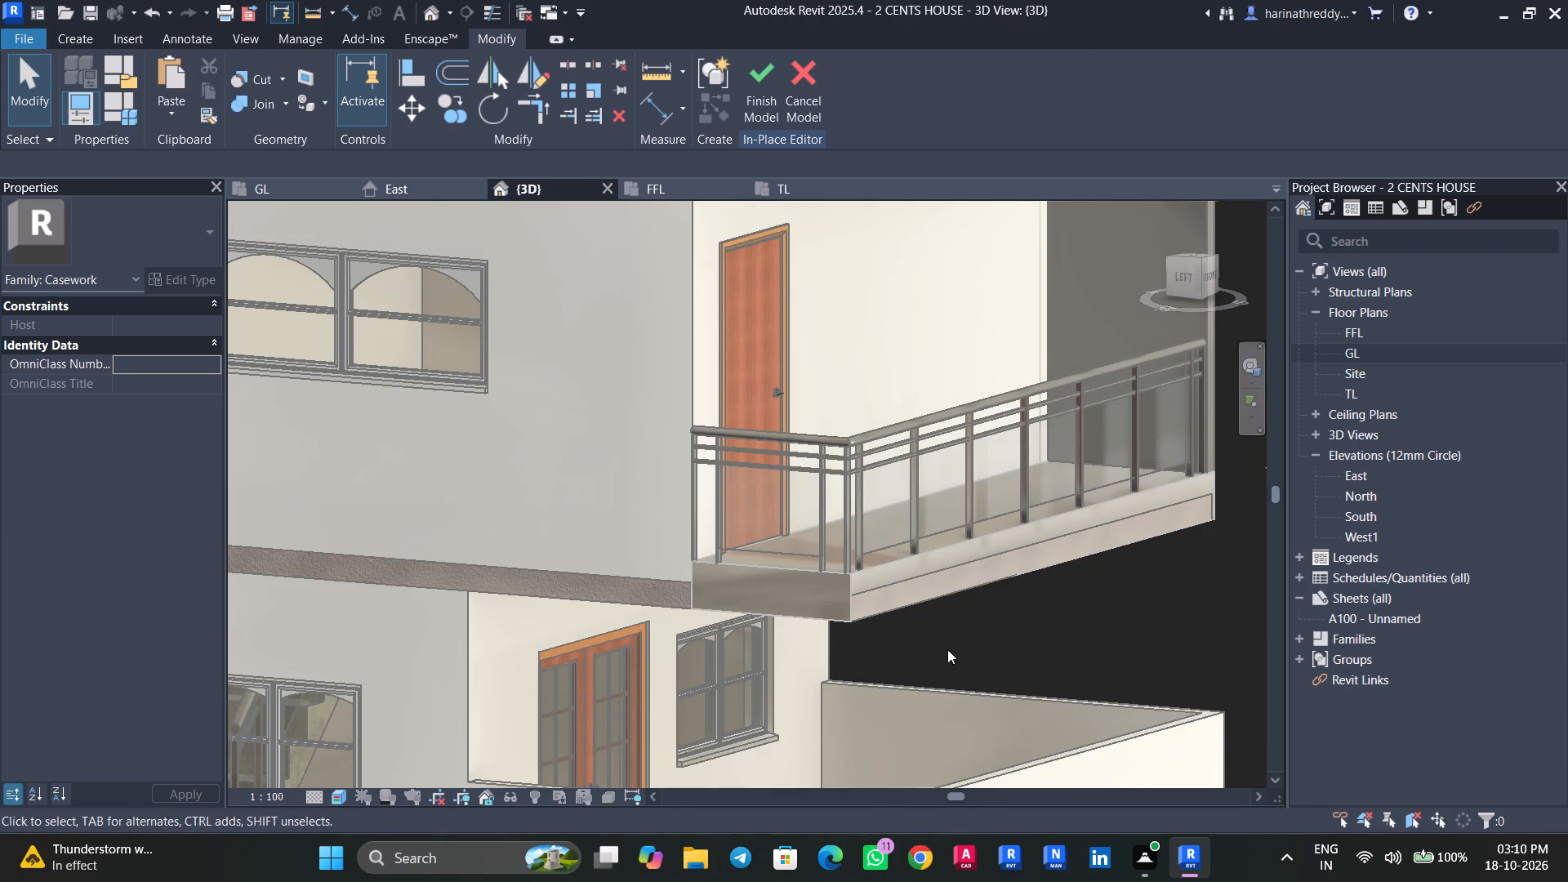
shift+middle_drag(976, 666, 787, 582)
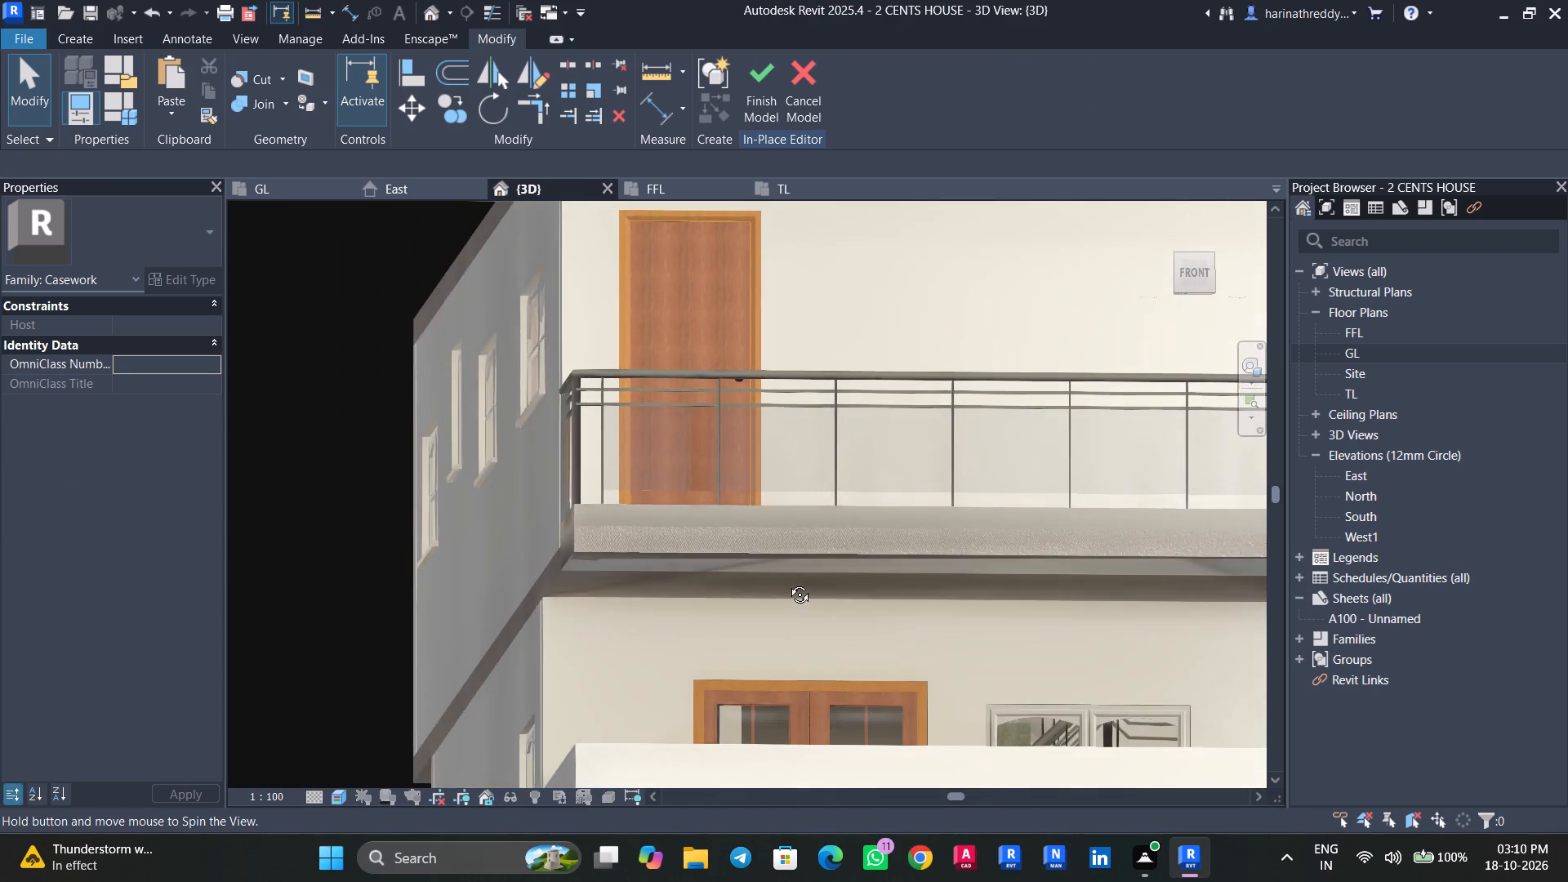
shift+middle_drag(787, 582, 846, 567)
shift+middle_drag(858, 581, 974, 691)
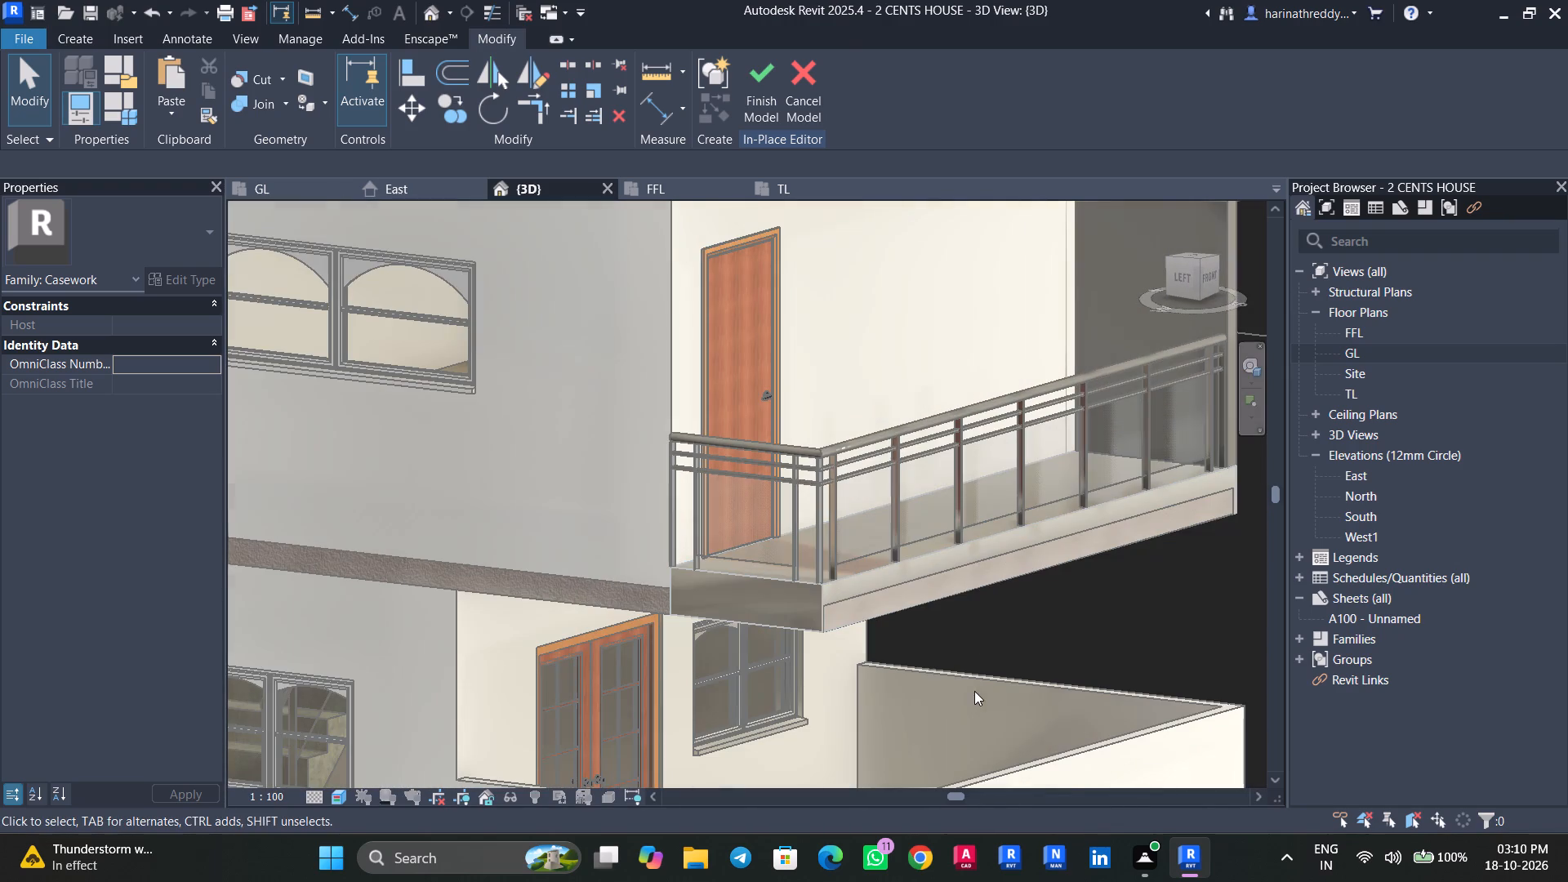
Check the balcony base extrusion's selection and finish the in-place Casework model.
click(957, 550)
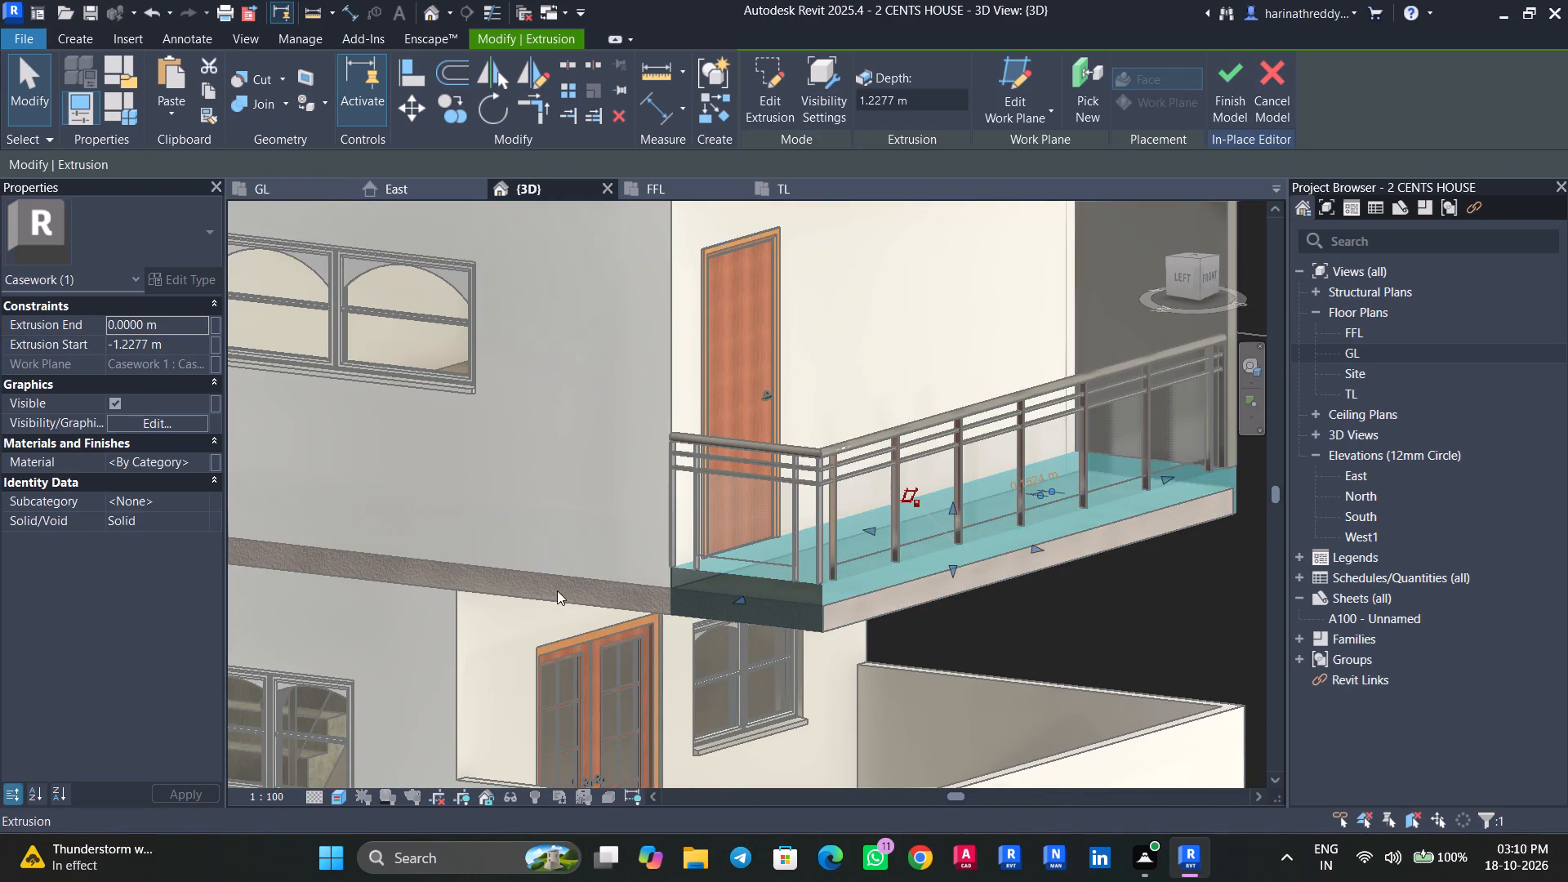
key(Escape)
key(Escape)
click(759, 100)
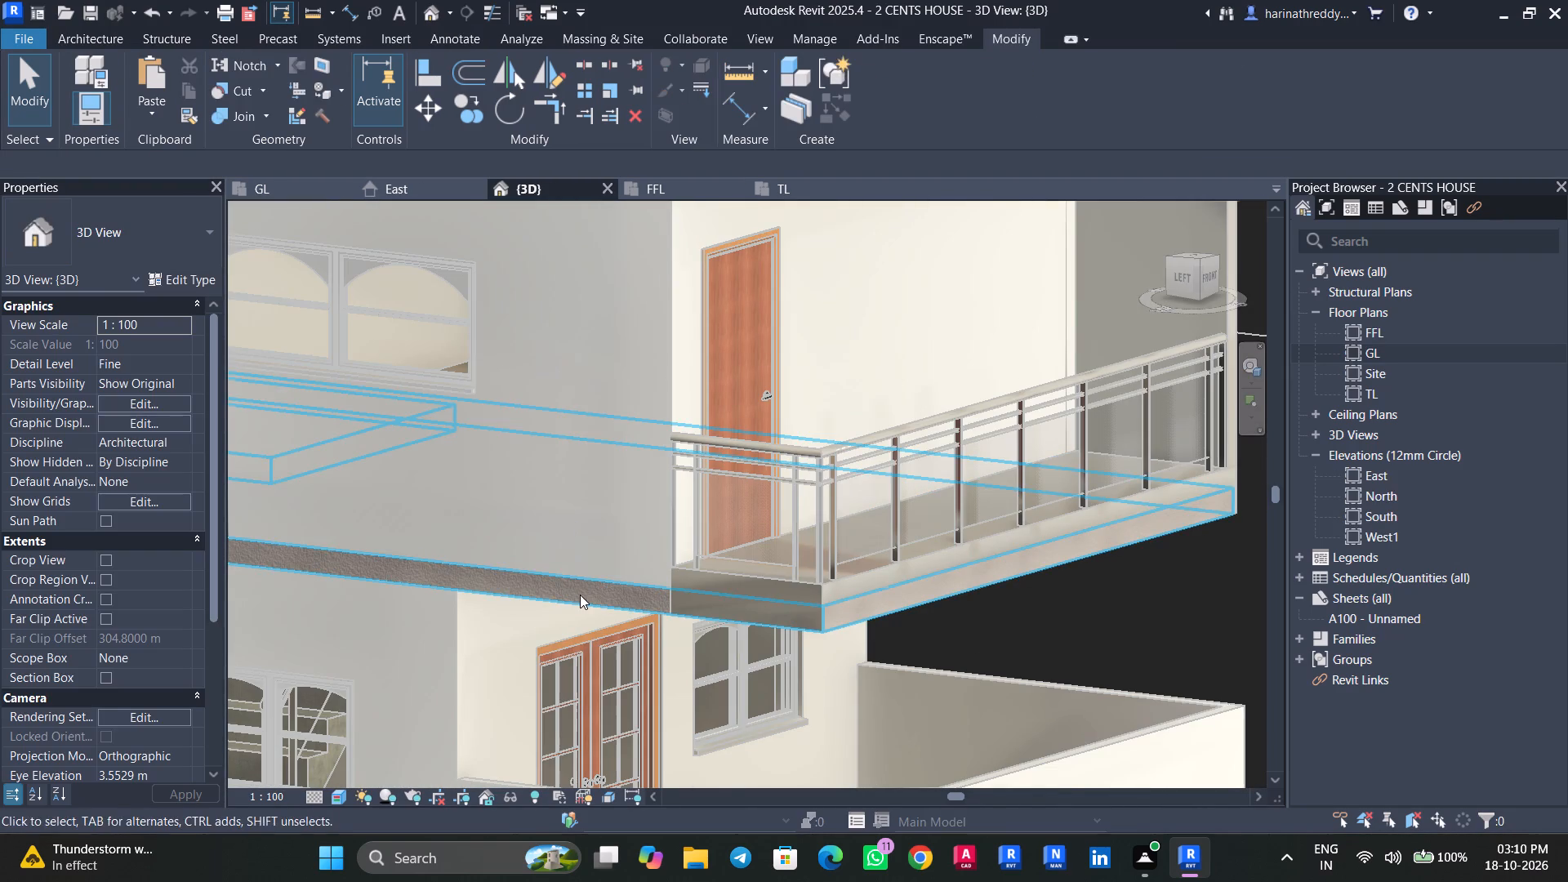
Edit the FFL SLAB boundary in the FFL plan, pulling its front edge back to the house's outer wall, and finish the sketch.
click(580, 595)
click(889, 109)
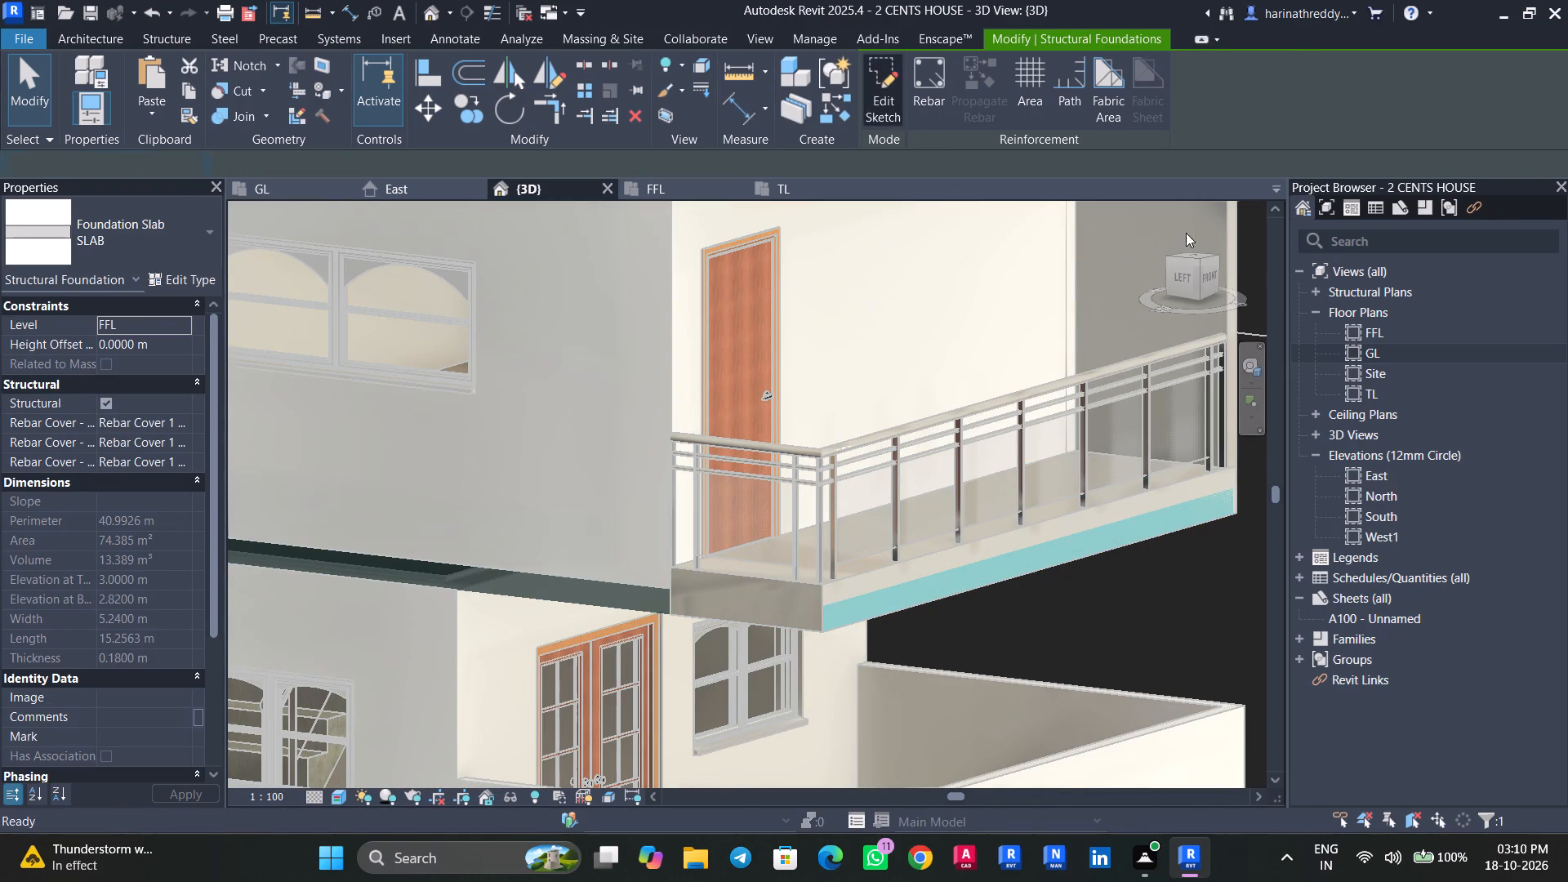
click(1187, 256)
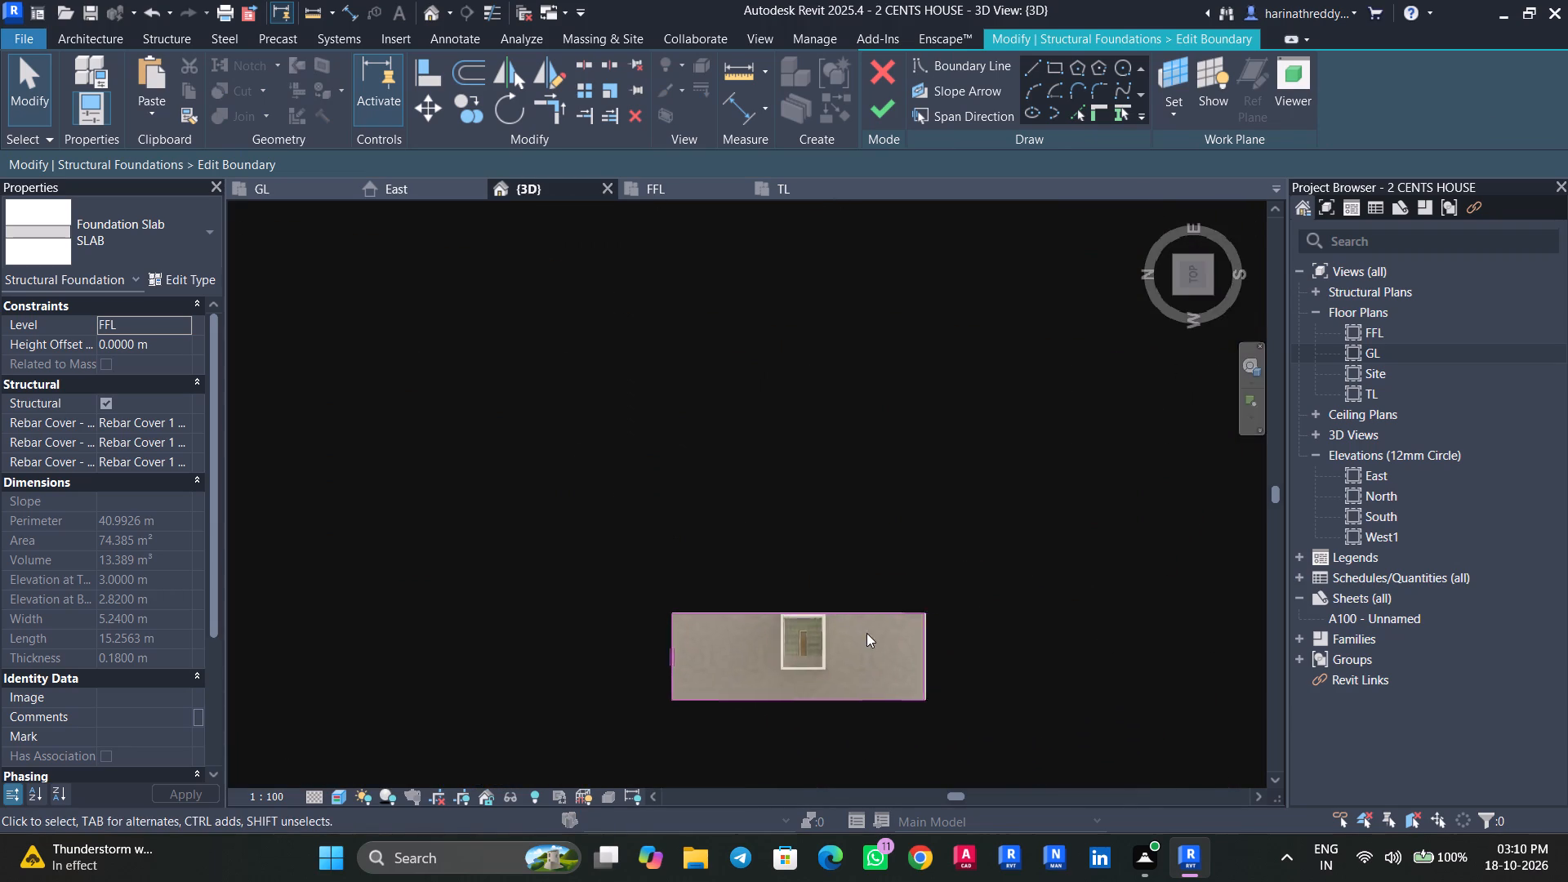
click(1385, 314)
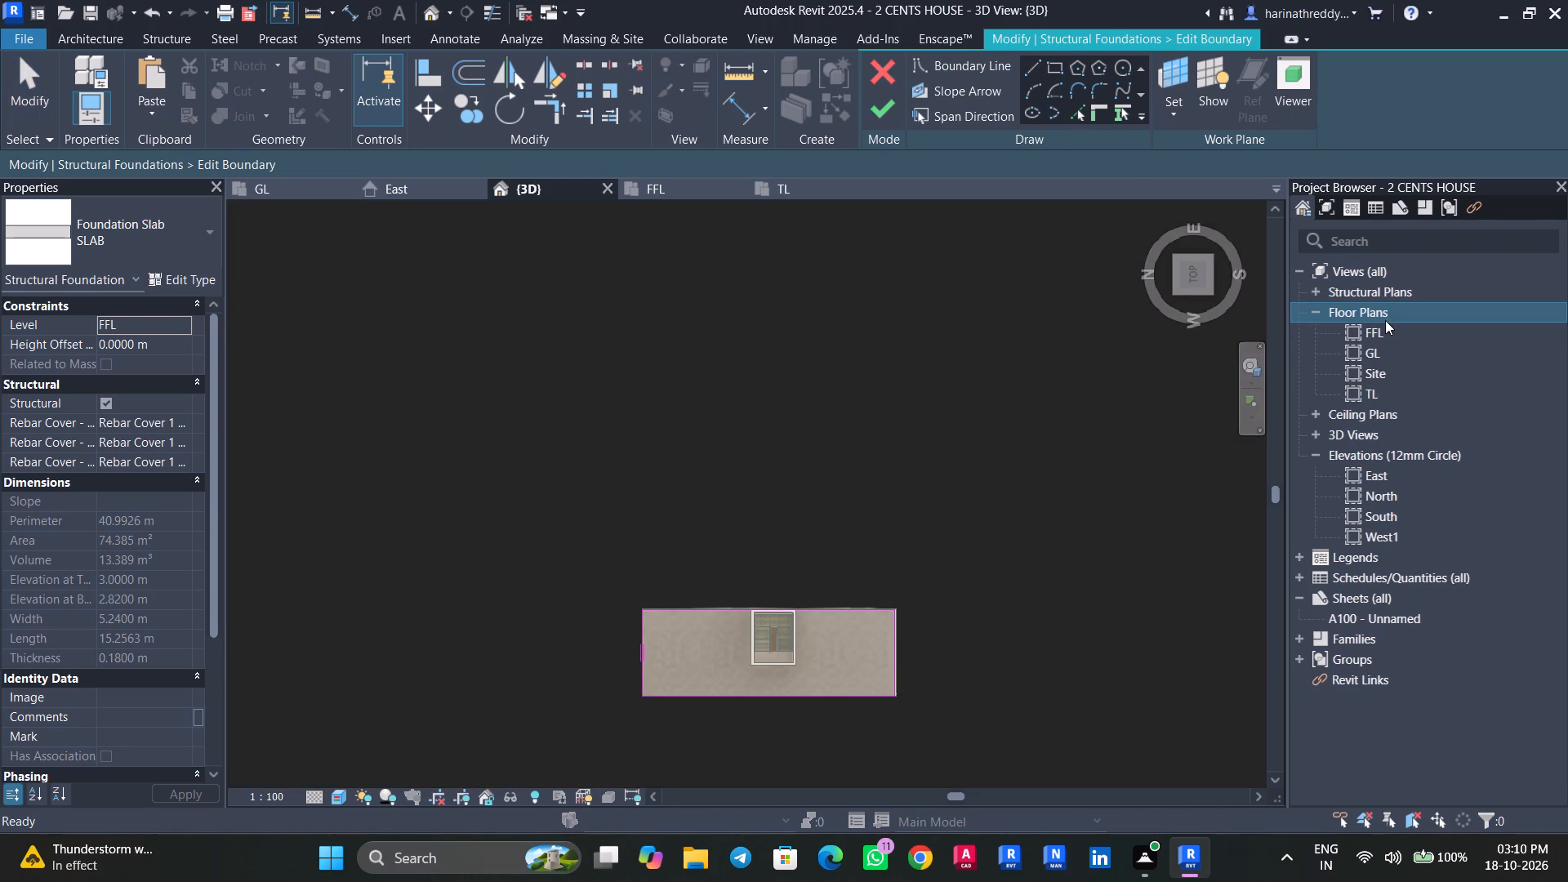
double_click(1385, 328)
scroll(987, 501, down, 9)
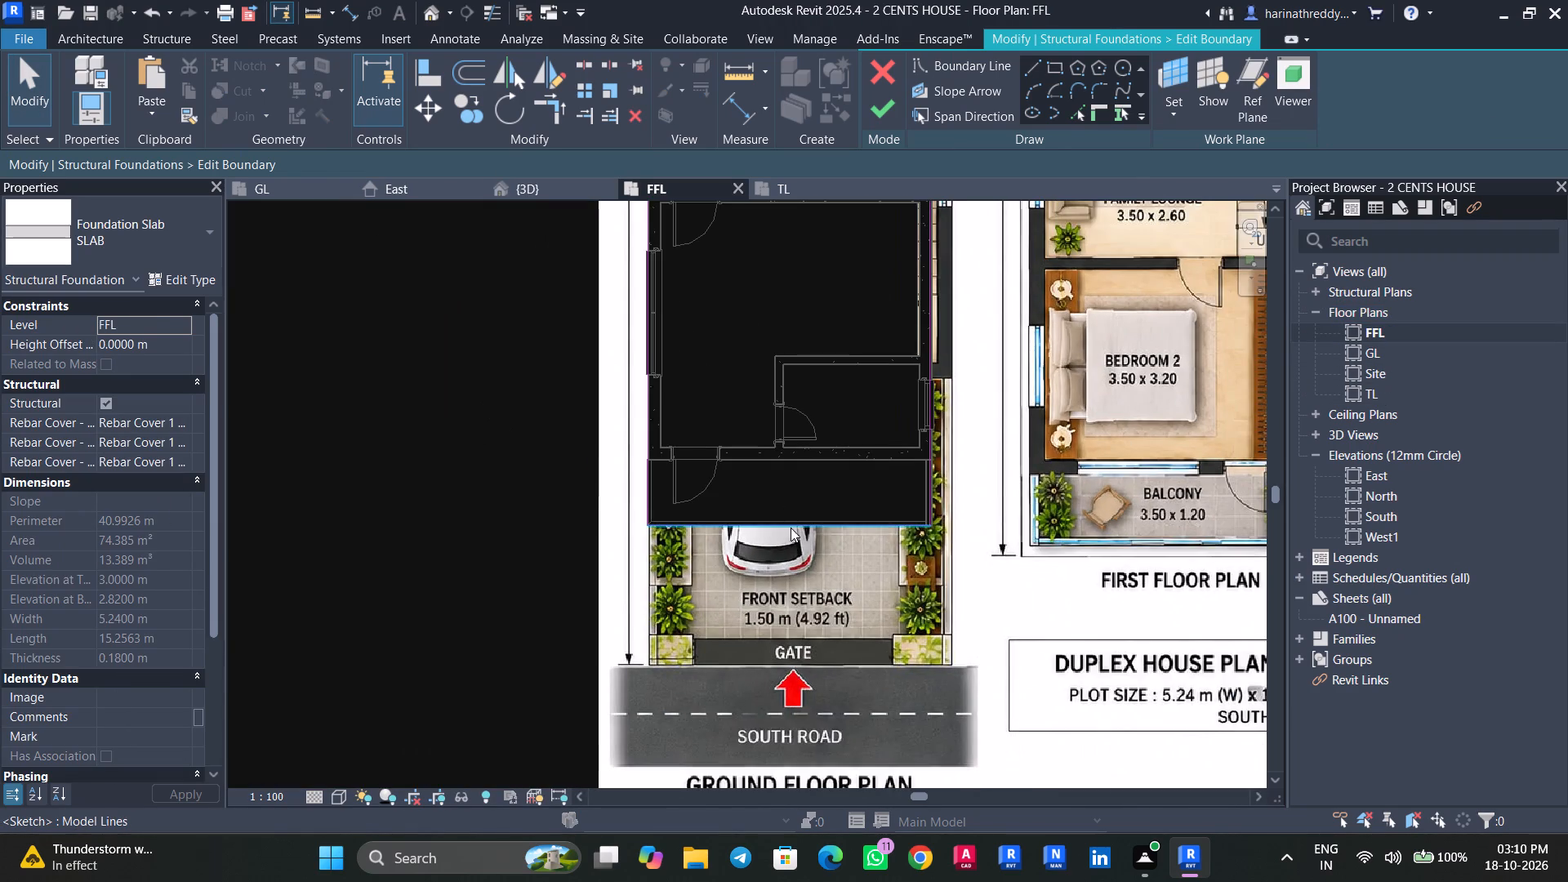
click(791, 528)
scroll(795, 530, up, 4)
drag(804, 522, 806, 416)
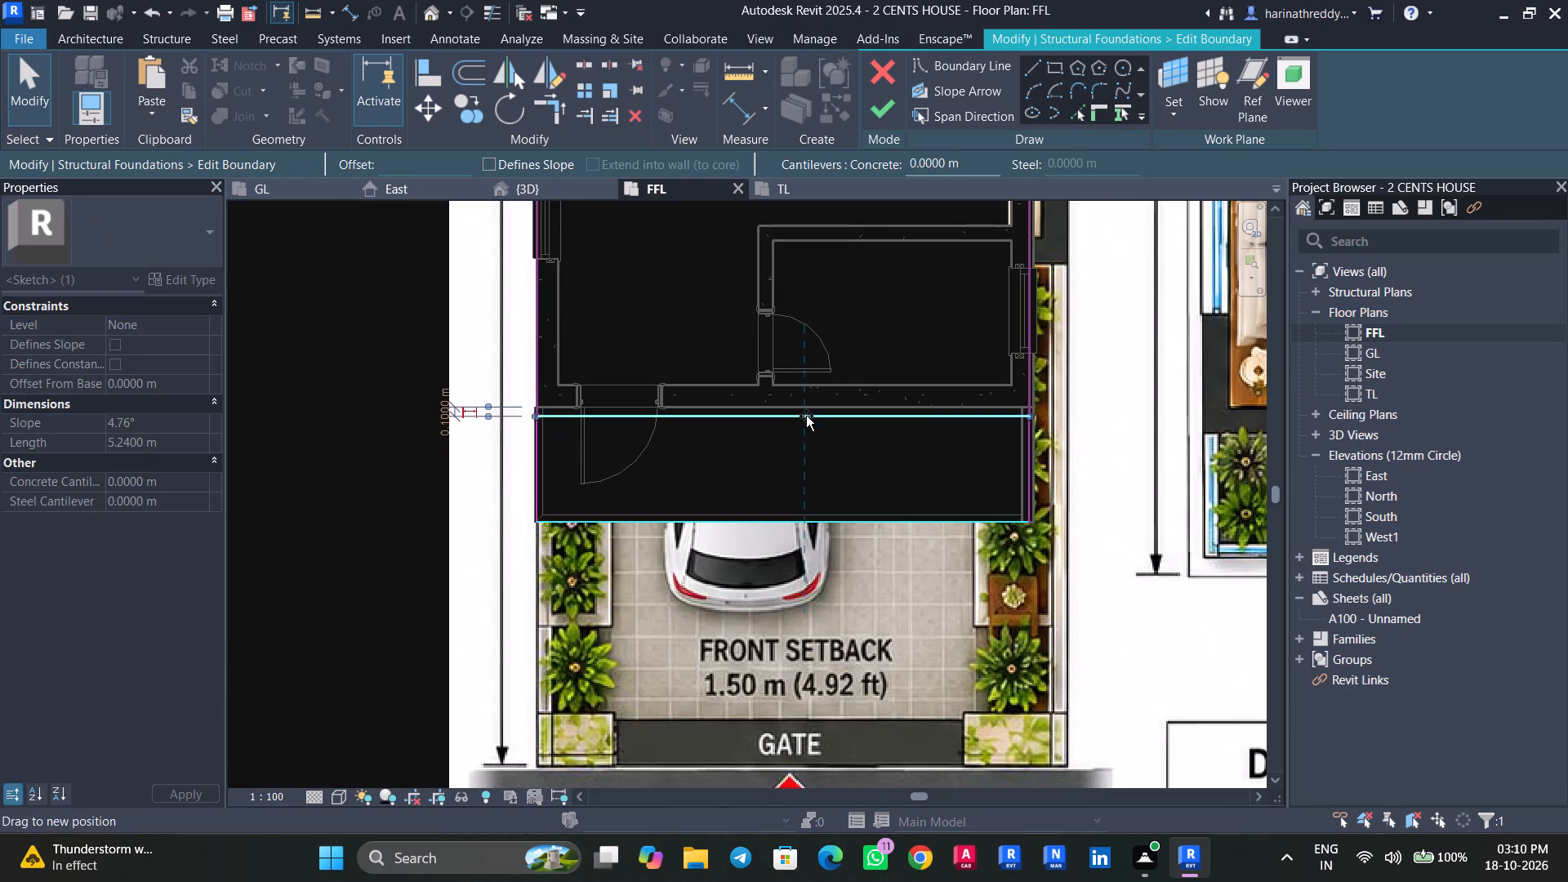
drag(806, 416, 806, 402)
click(890, 109)
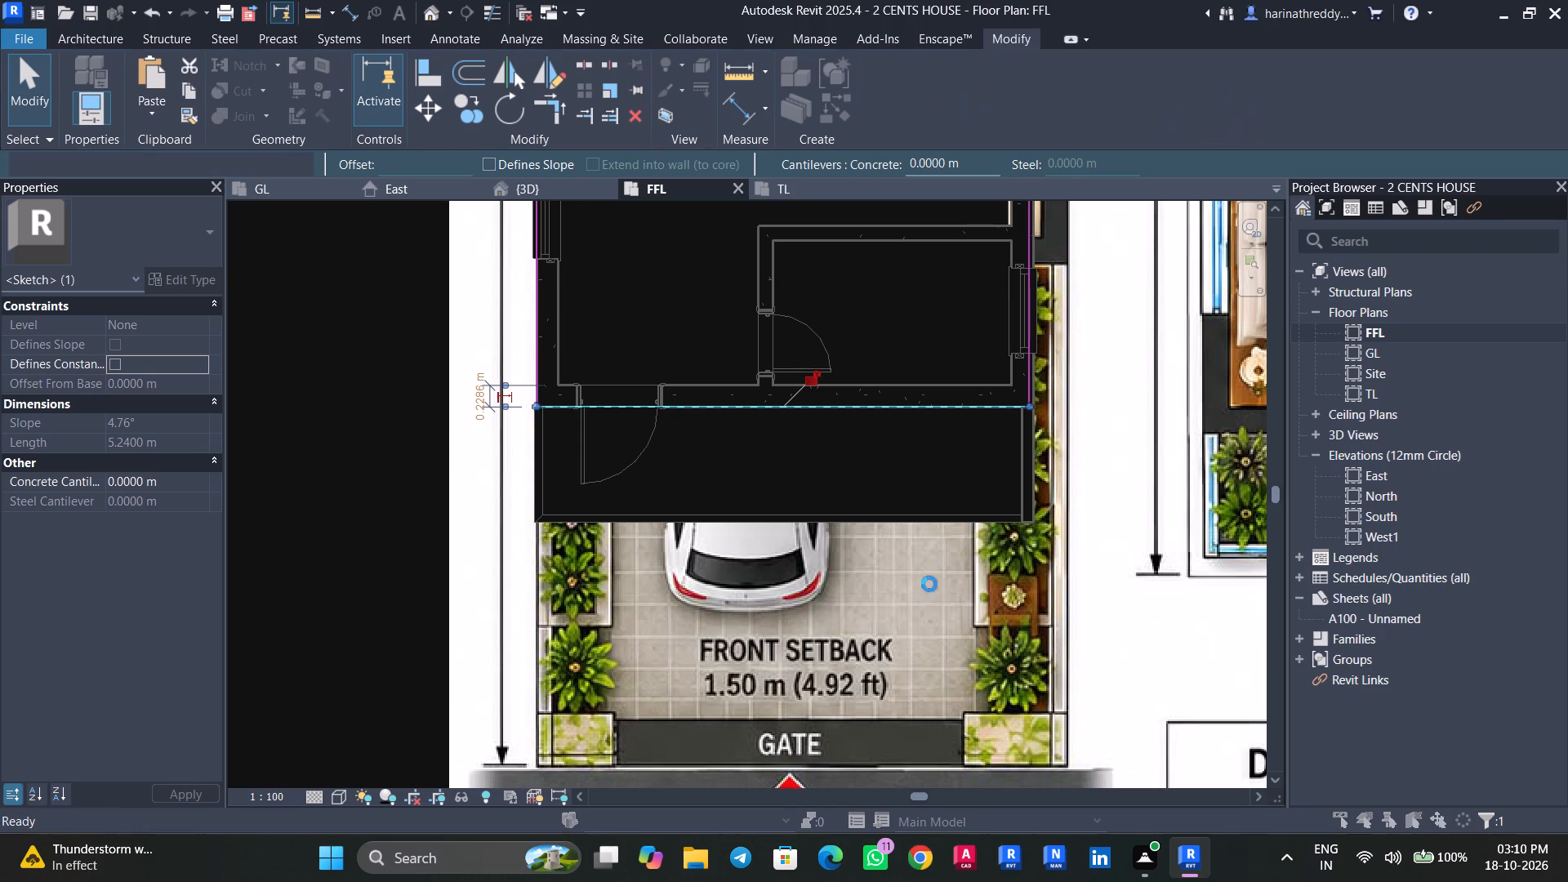
scroll(896, 645, down, 4)
click(913, 435)
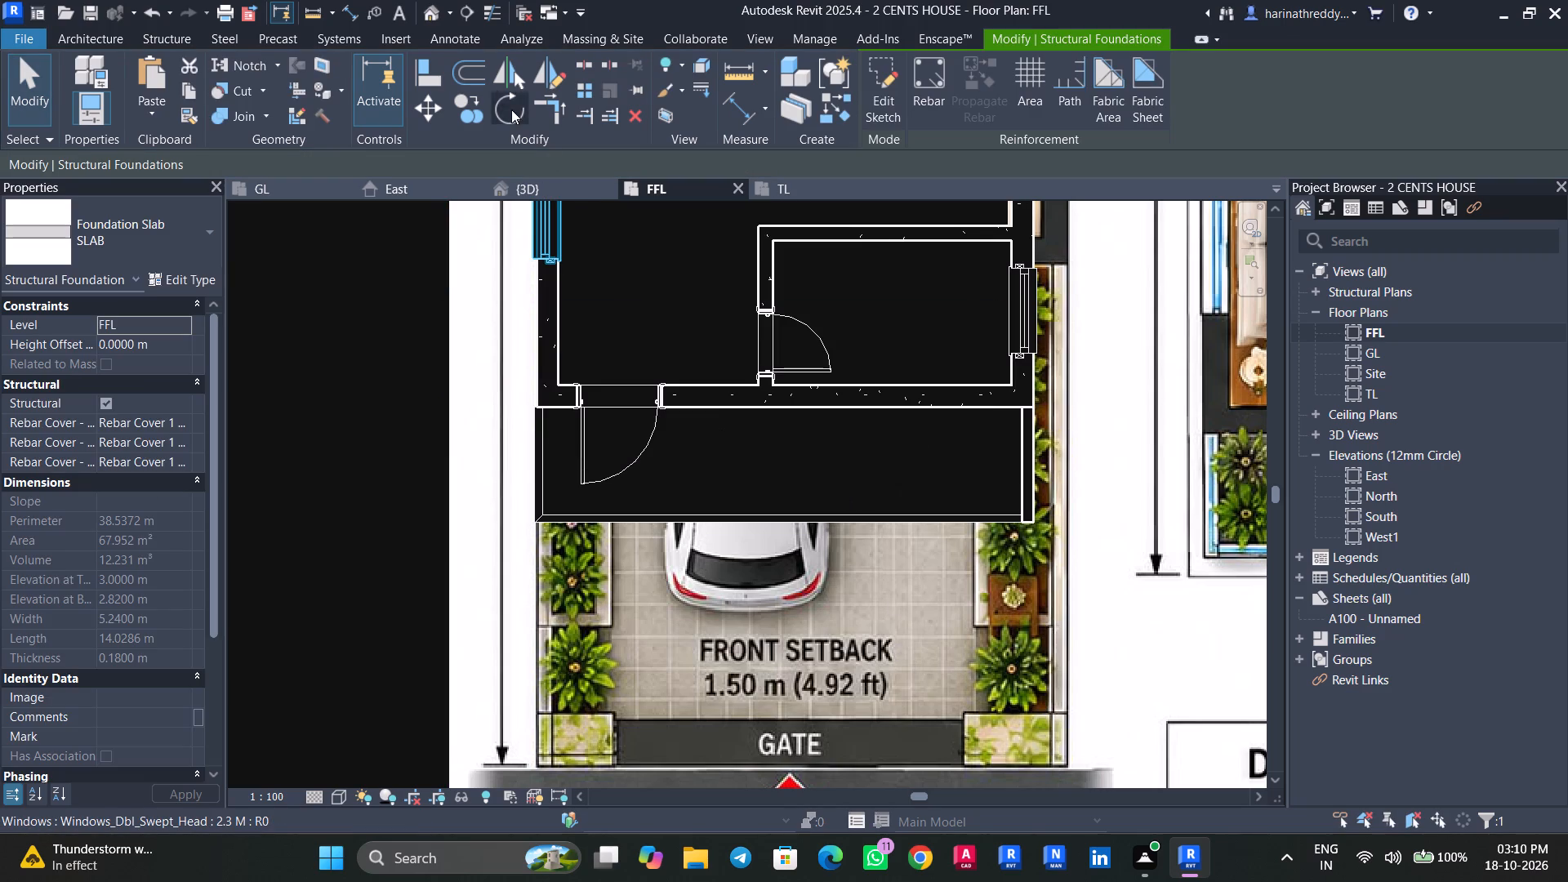
Examine the balcony base, side panel and roof slab in 3D from the front and side.
click(424, 17)
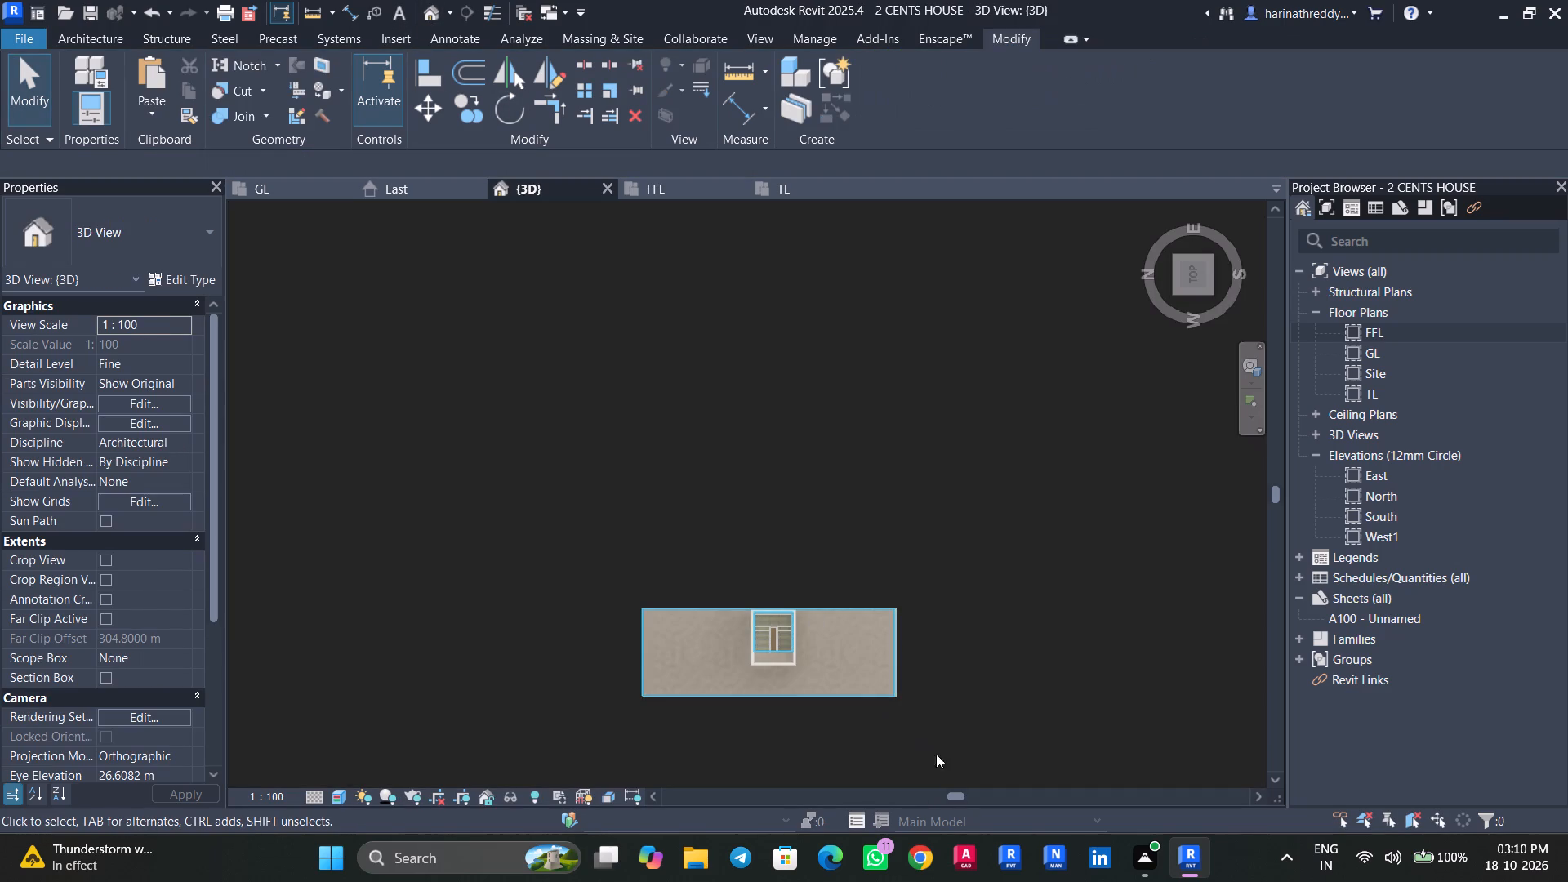
scroll(1118, 699, down, 3)
shift+middle_drag(1120, 699, 1058, 216)
scroll(913, 618, up, 10)
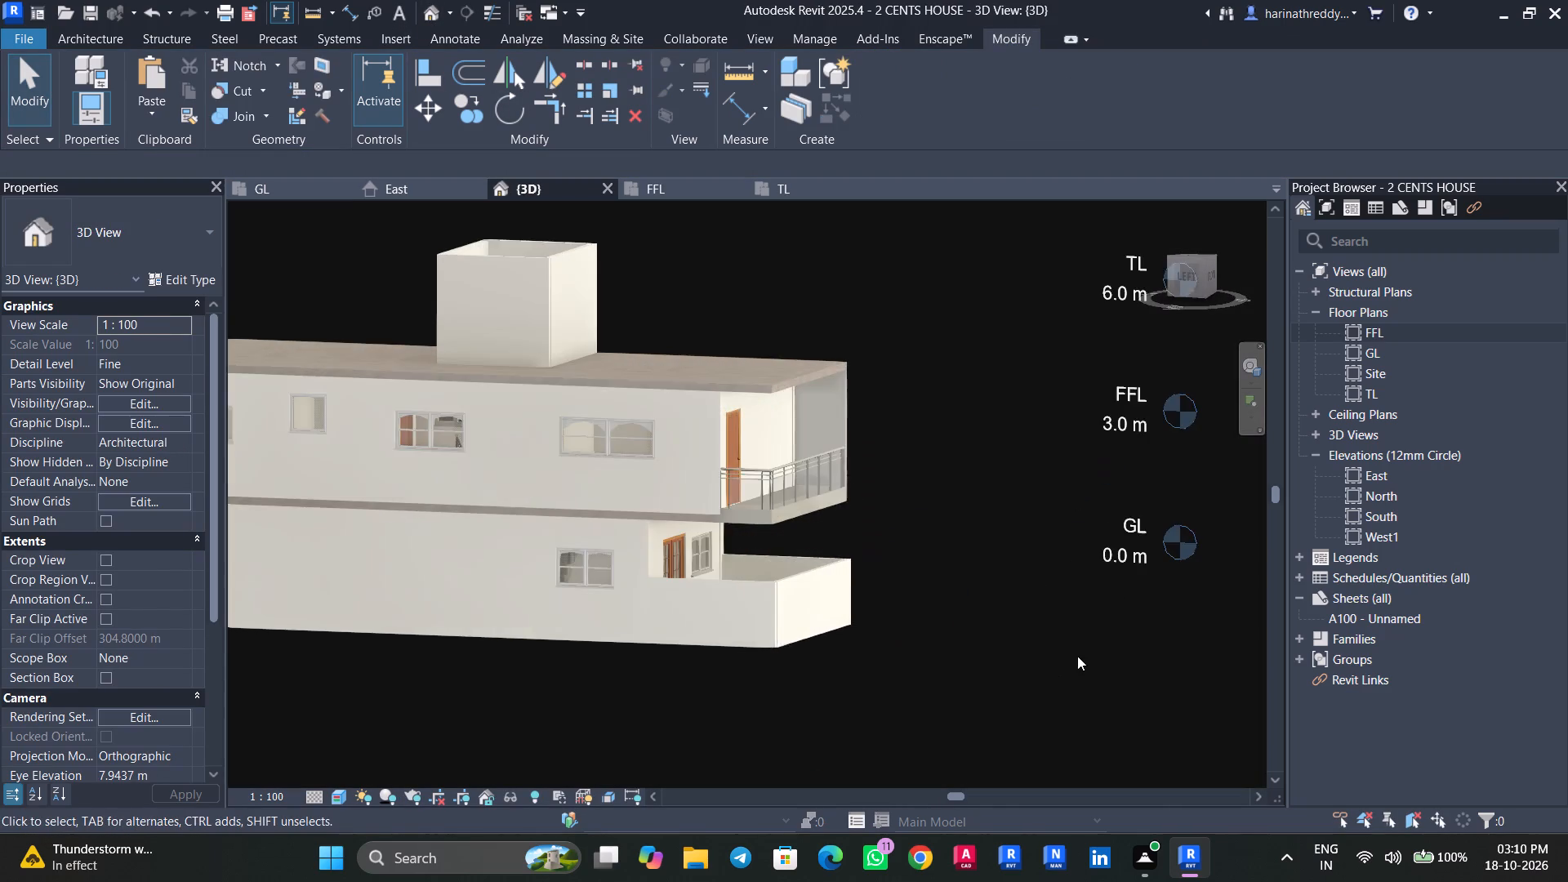
shift+middle_drag(1069, 657, 954, 661)
middle_drag(936, 635, 1334, 840)
scroll(913, 727, up, 5)
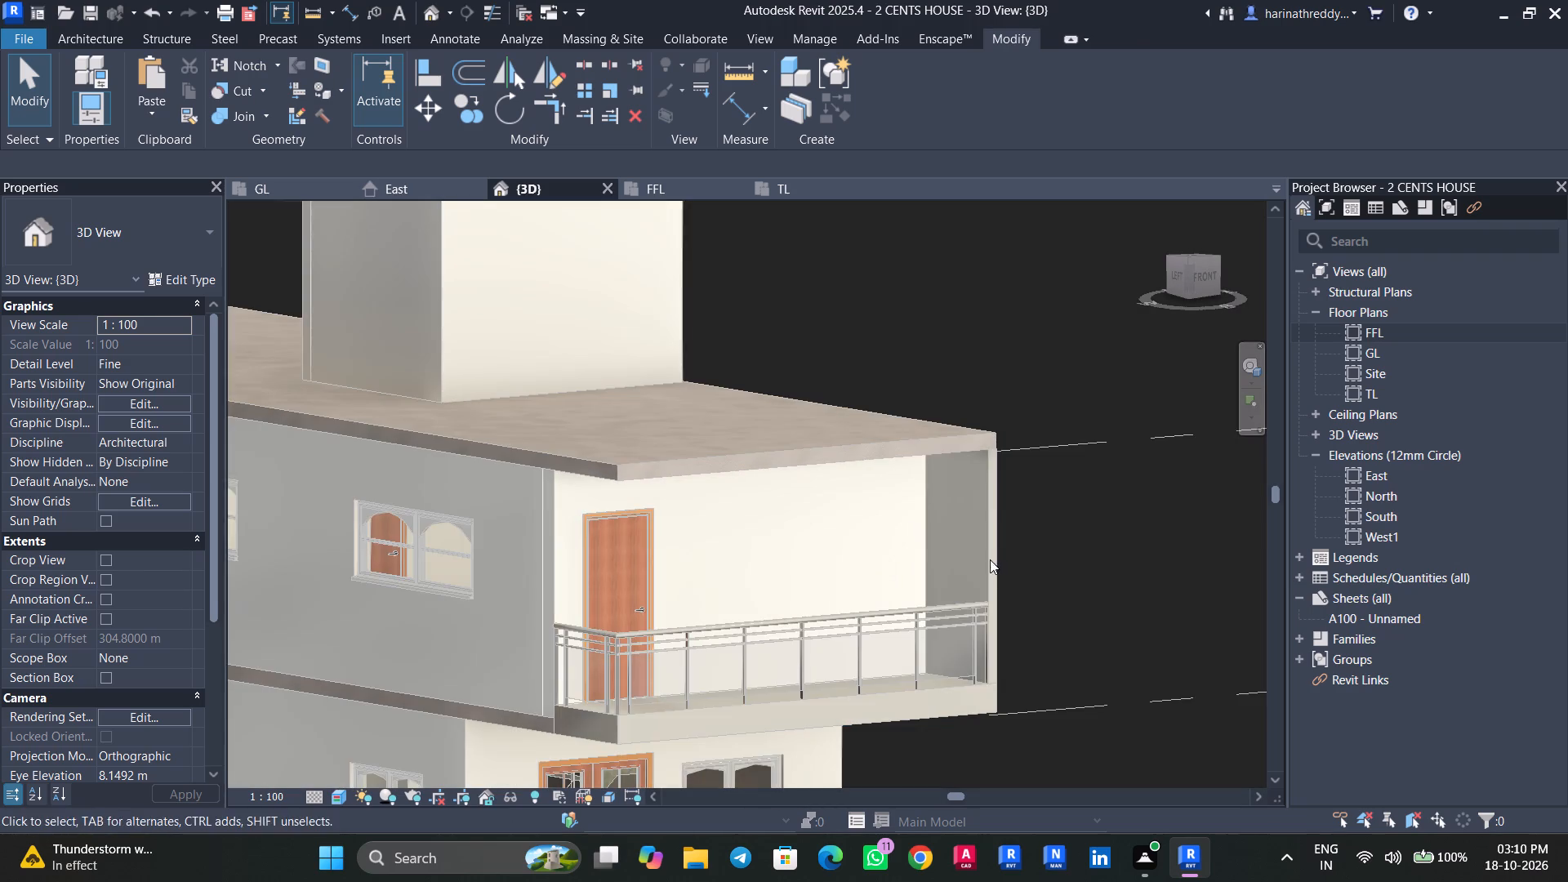
click(990, 559)
shift+middle_drag(1072, 636, 974, 625)
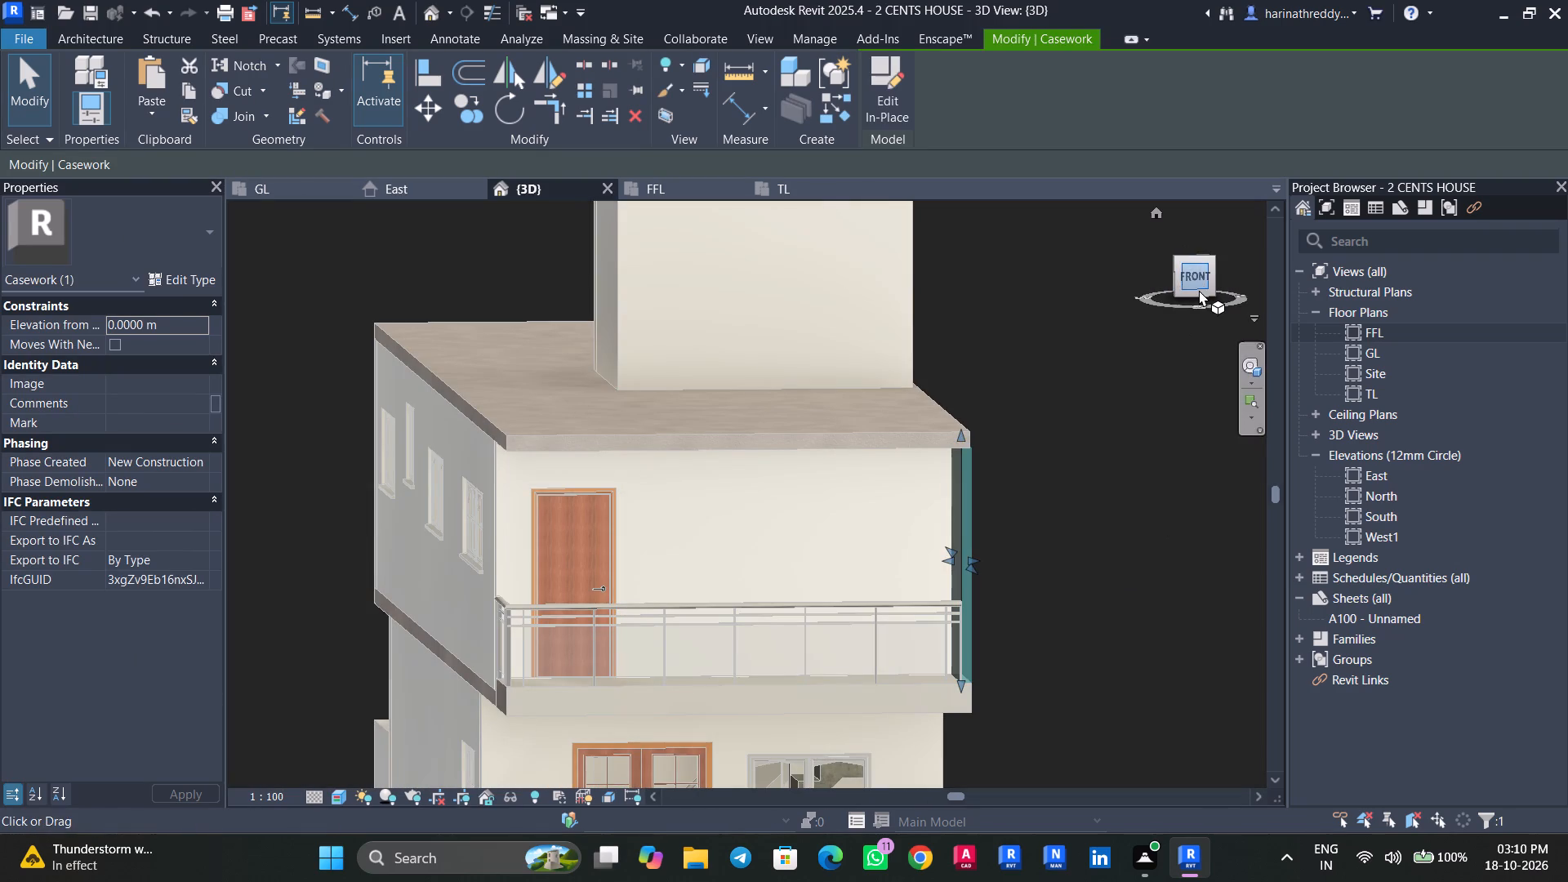
shift+middle_drag(626, 720, 868, 724)
scroll(868, 724, up, 1)
key(Escape)
key(Escape)
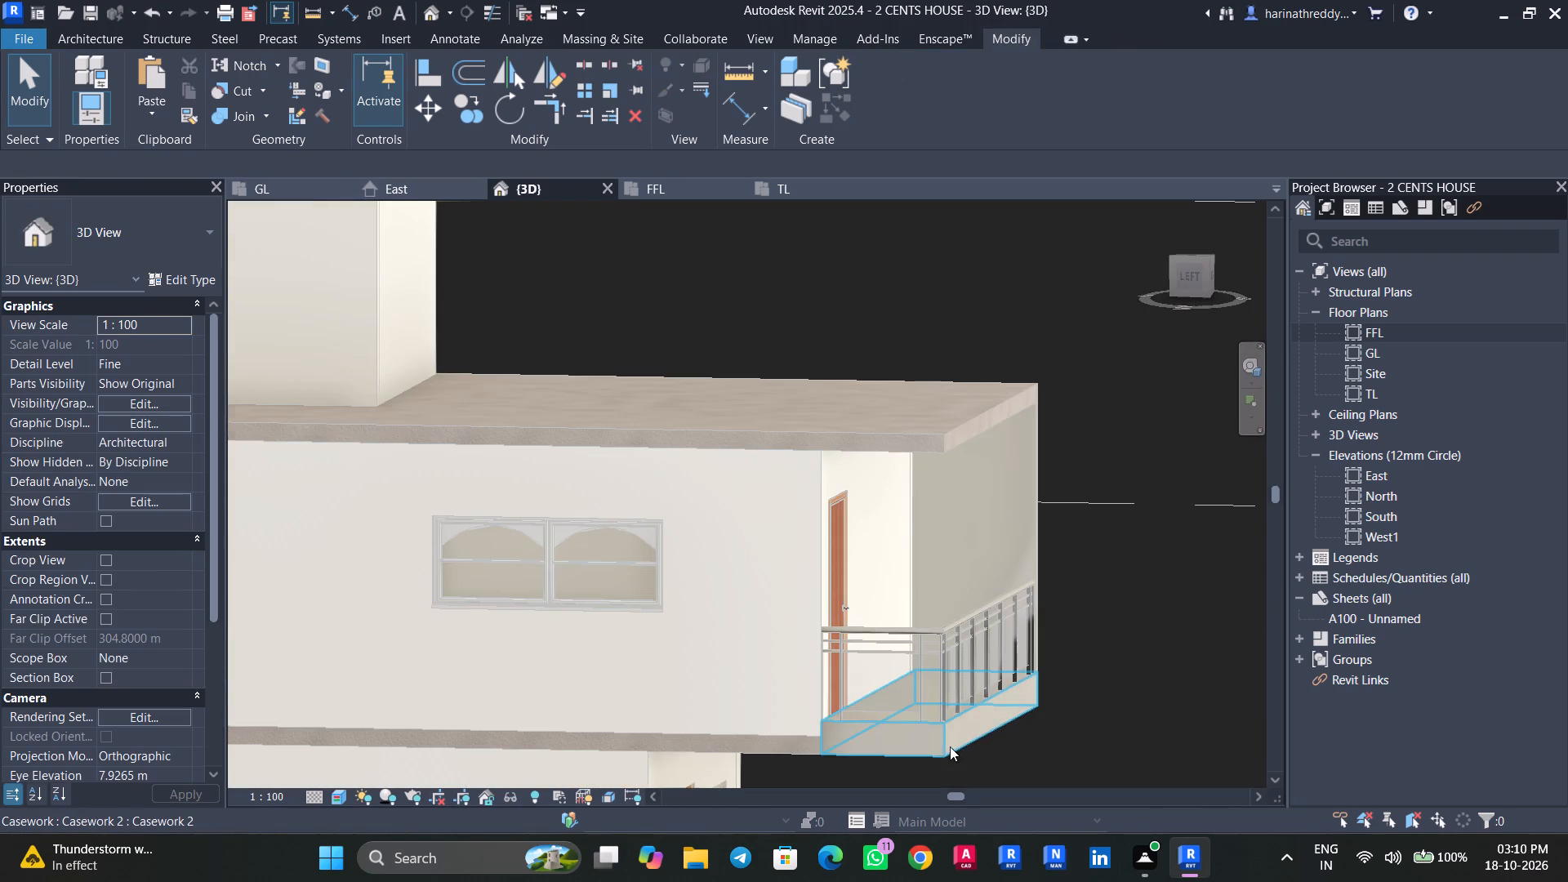
click(952, 737)
shift+middle_drag(985, 751, 784, 733)
key(Escape)
key(Escape)
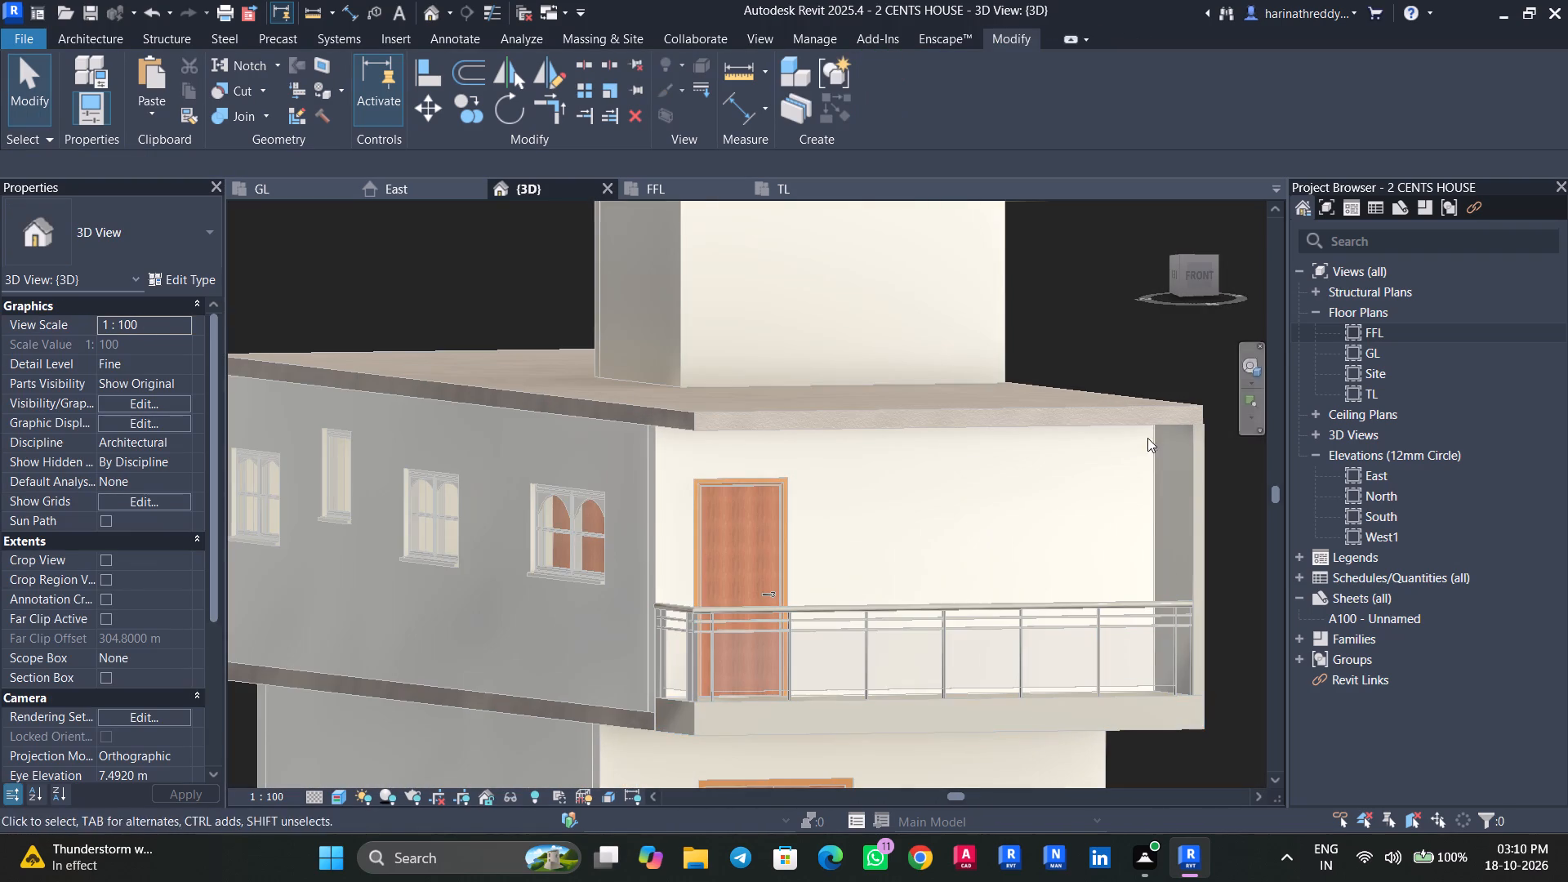
Edit the TL roof slab boundary, pulling its front edge back to the house's front wall, and finish without attaching walls.
click(960, 414)
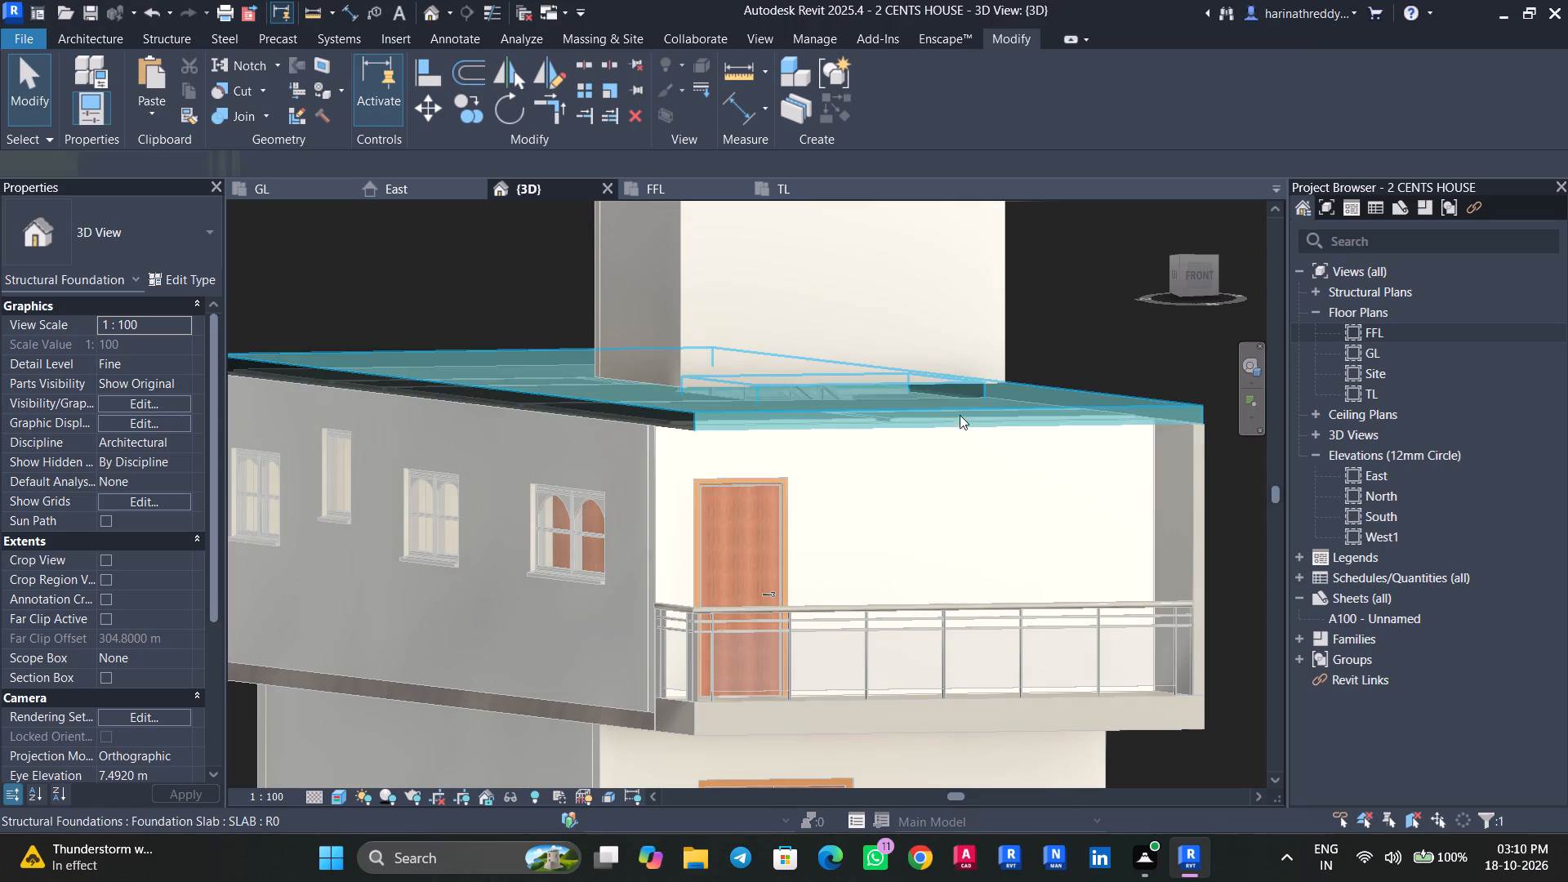
key(Escape)
click(894, 424)
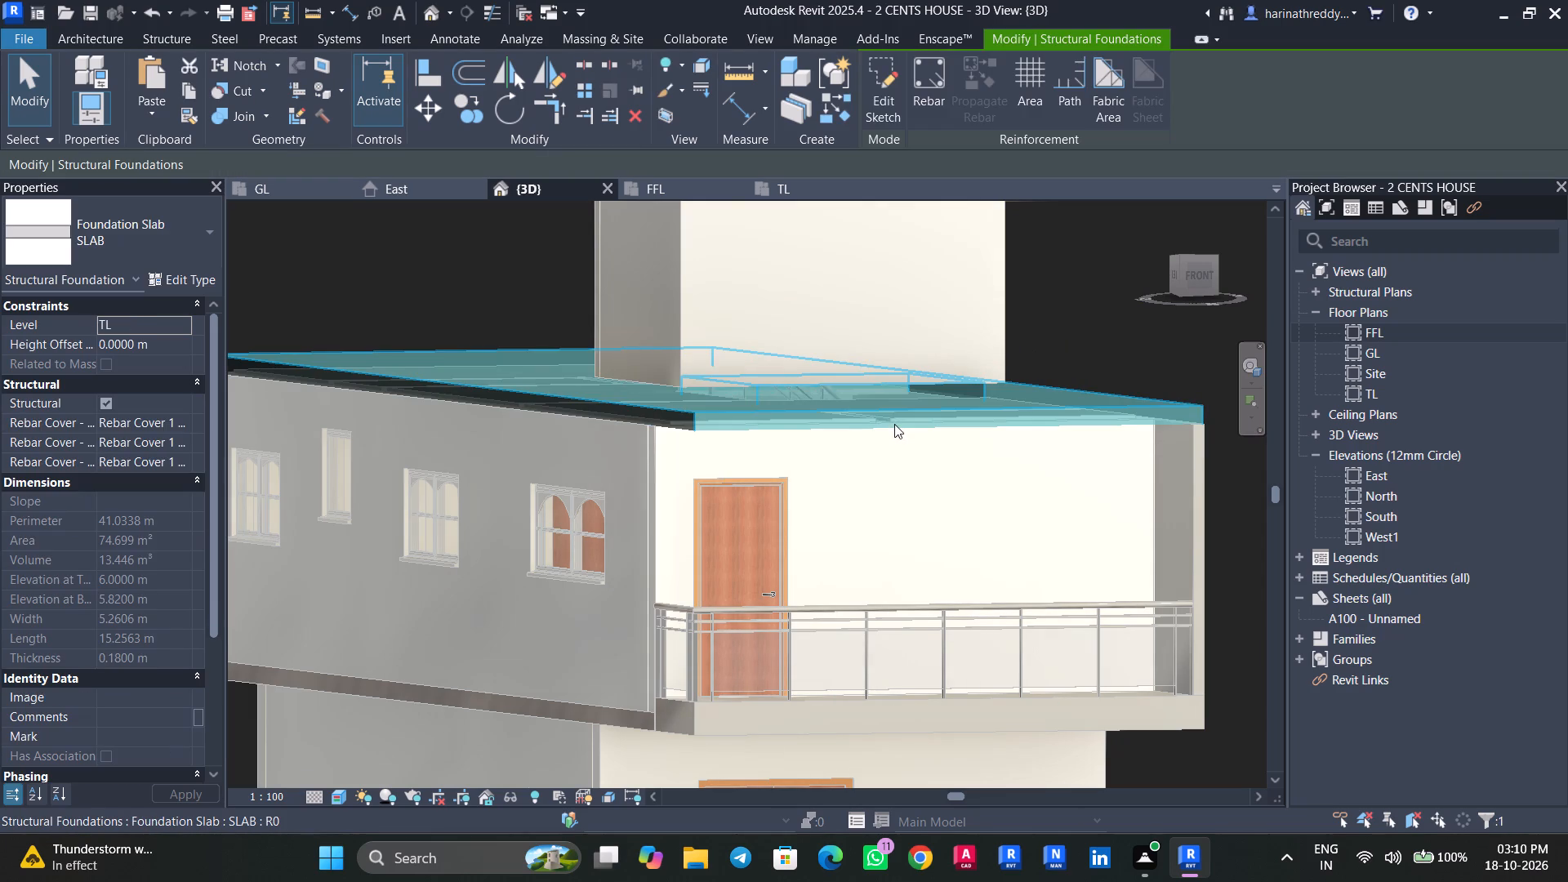
click(880, 99)
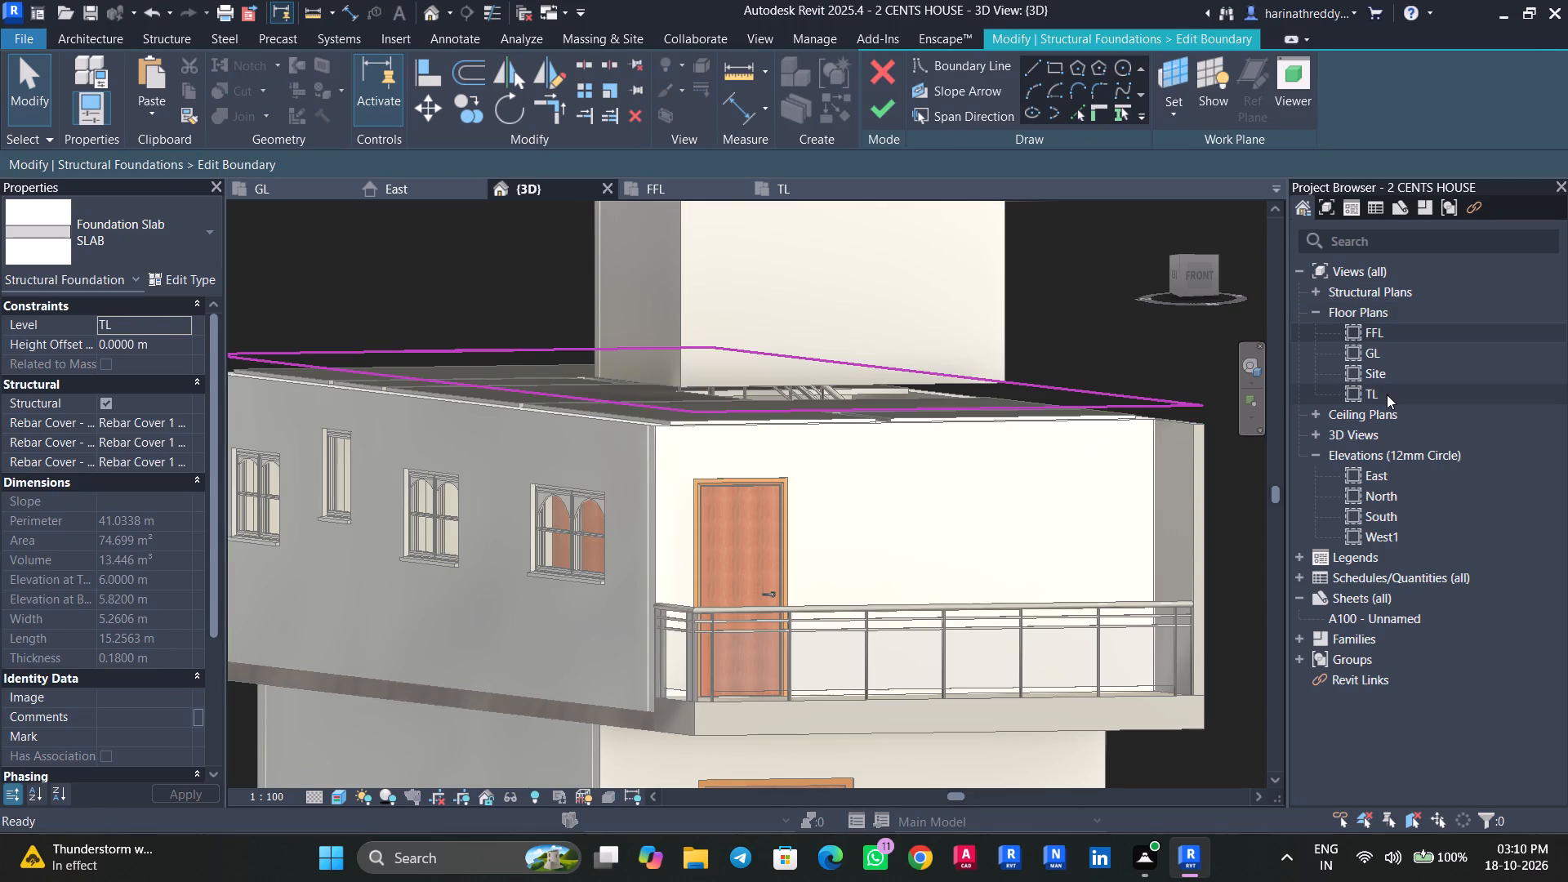
double_click(1387, 394)
click(877, 707)
scroll(882, 708, up, 5)
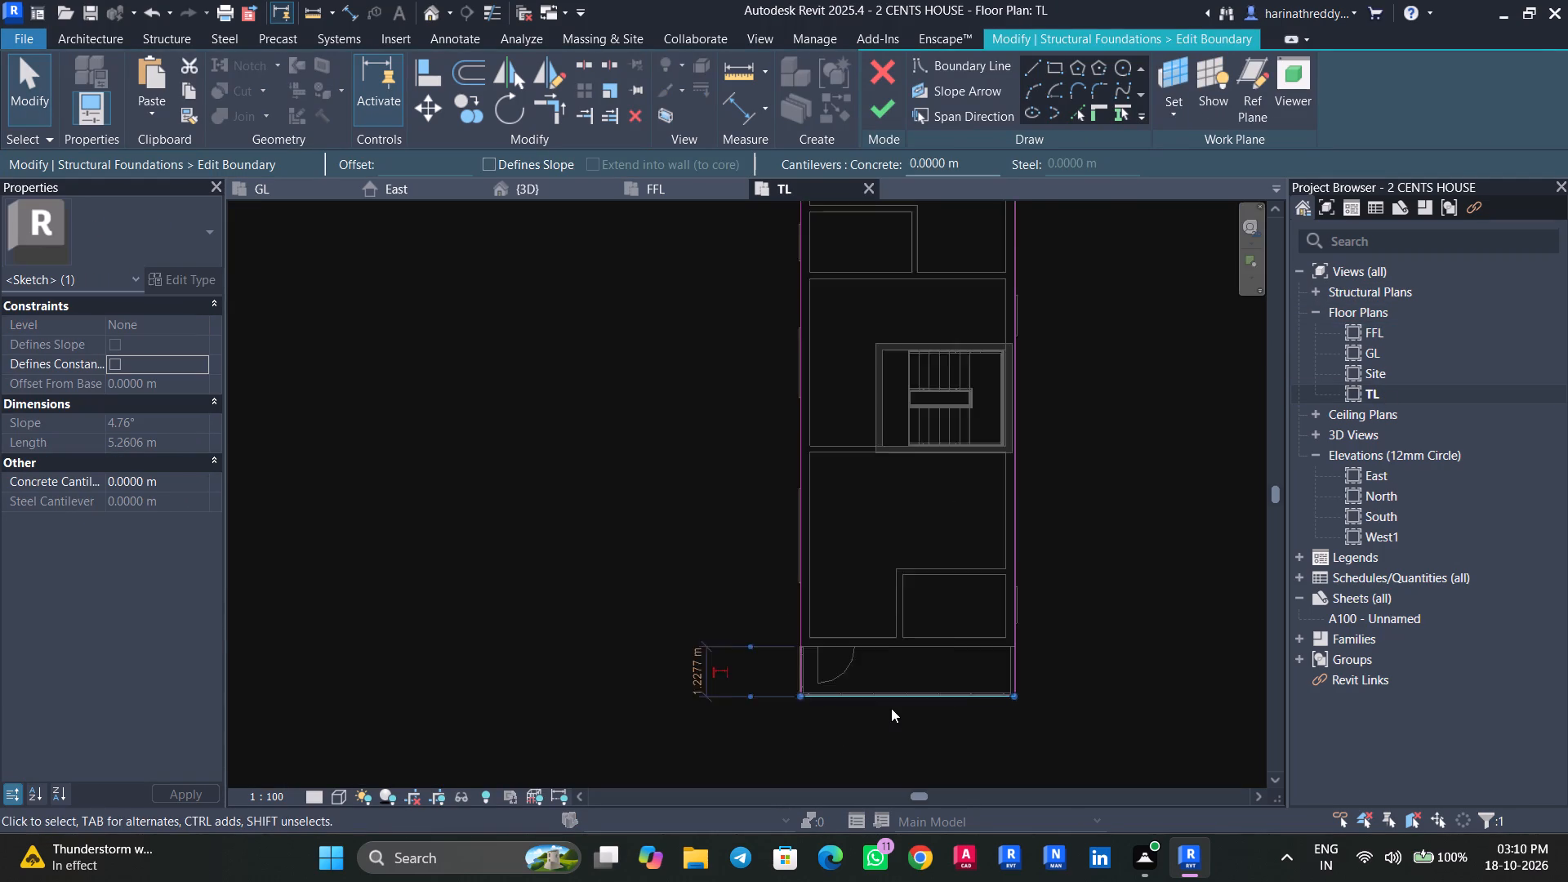
scroll(891, 708, up, 5)
drag(903, 692, 906, 590)
click(886, 97)
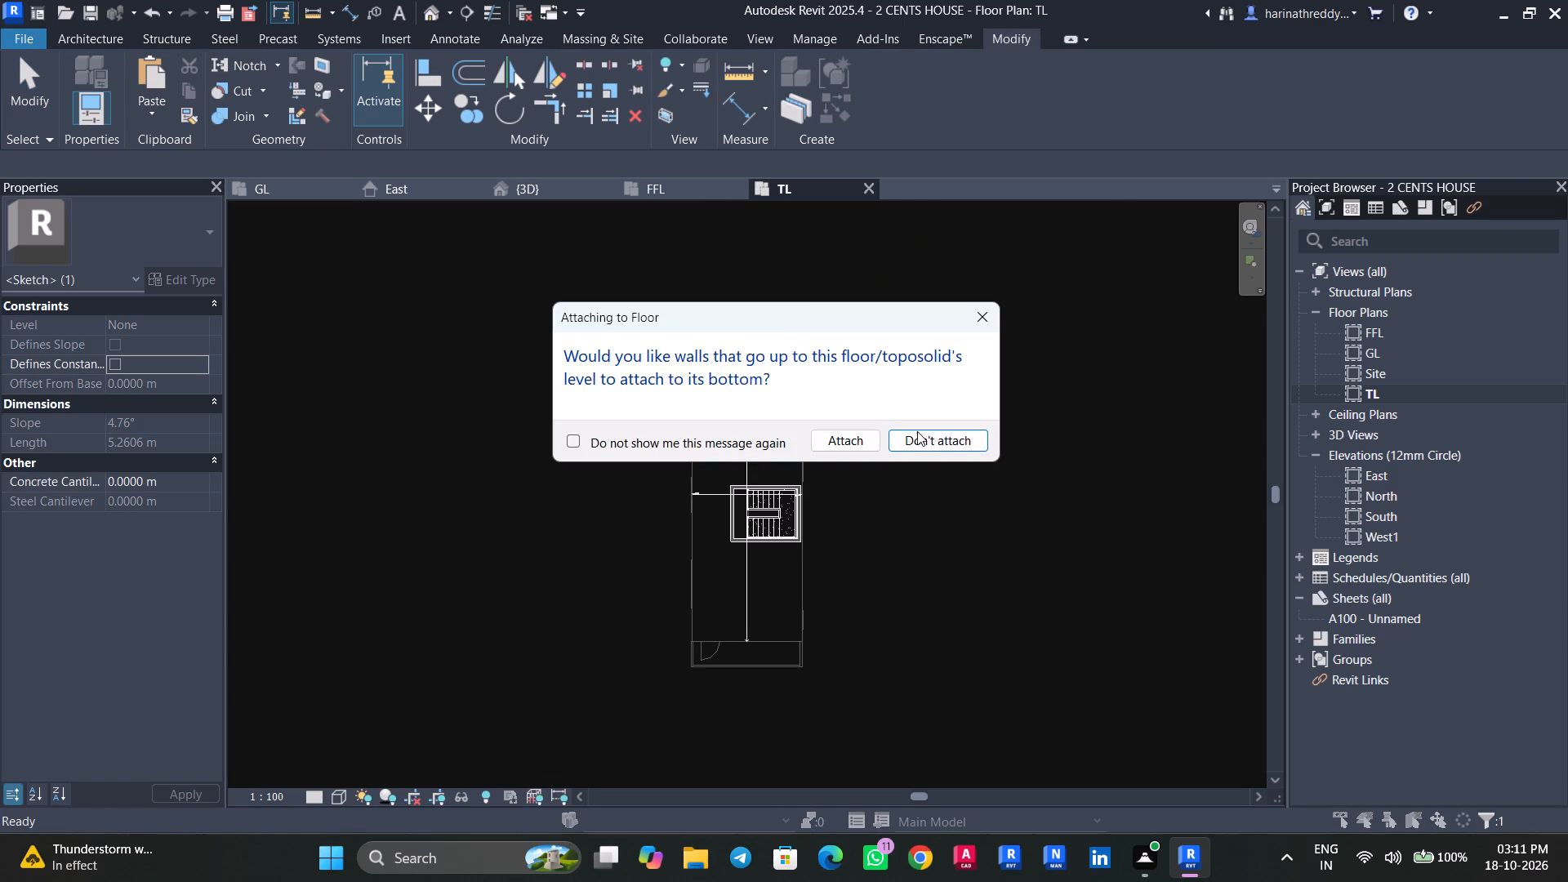
click(920, 432)
click(552, 185)
key(Escape)
key(Escape)
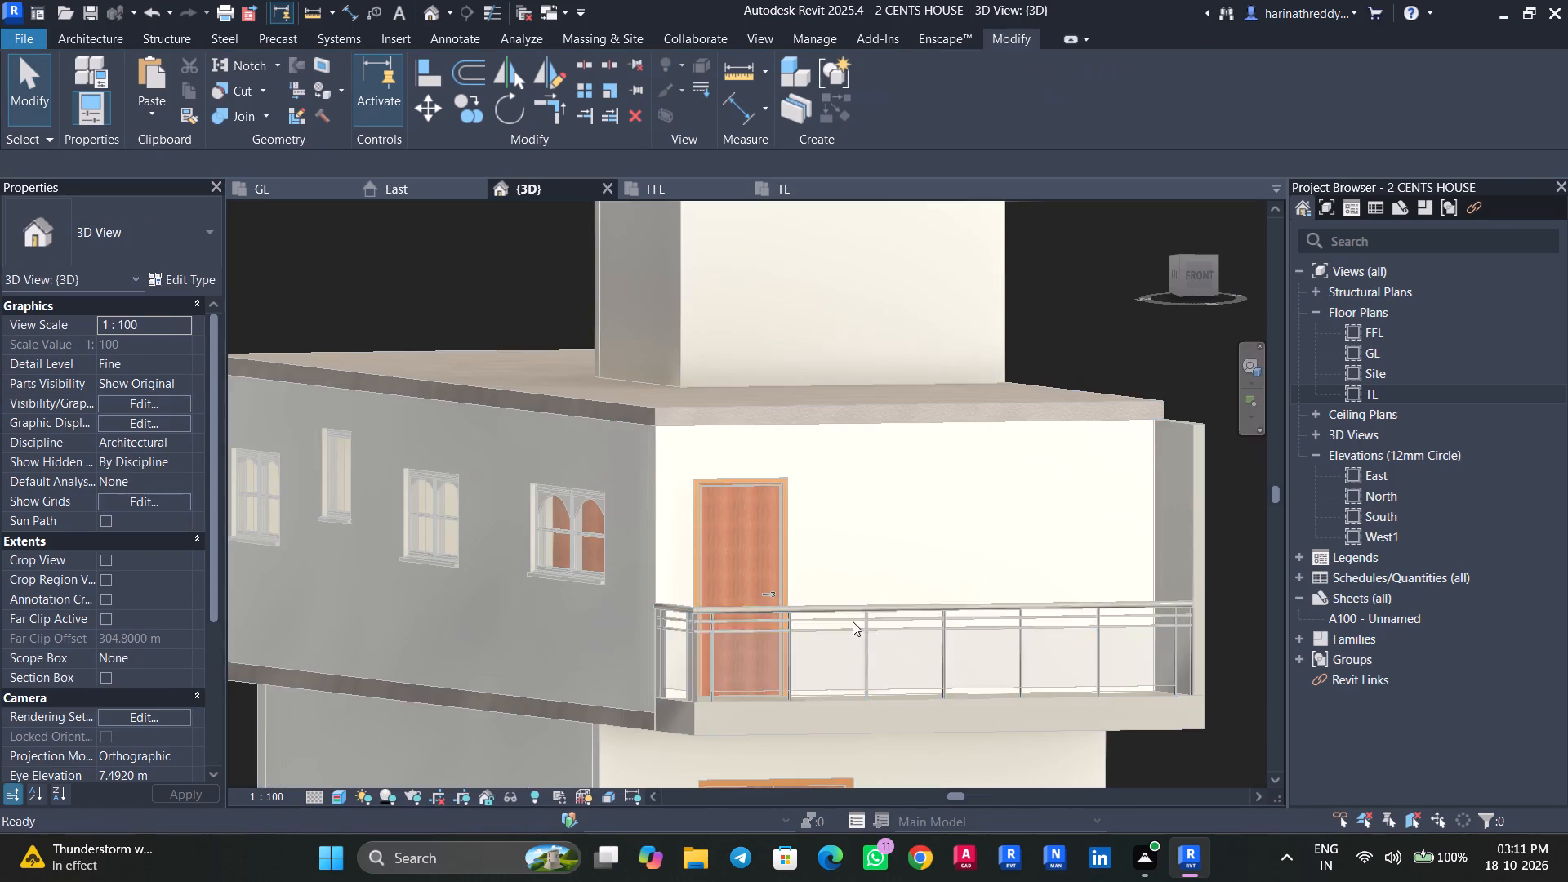
Open the balcony base's in-place Casework model in the front view and edit the base extrusion's sketch.
scroll(848, 624, down, 4)
ctrl+middle_drag(894, 613, 979, 675)
shift+middle_drag(857, 648, 1021, 684)
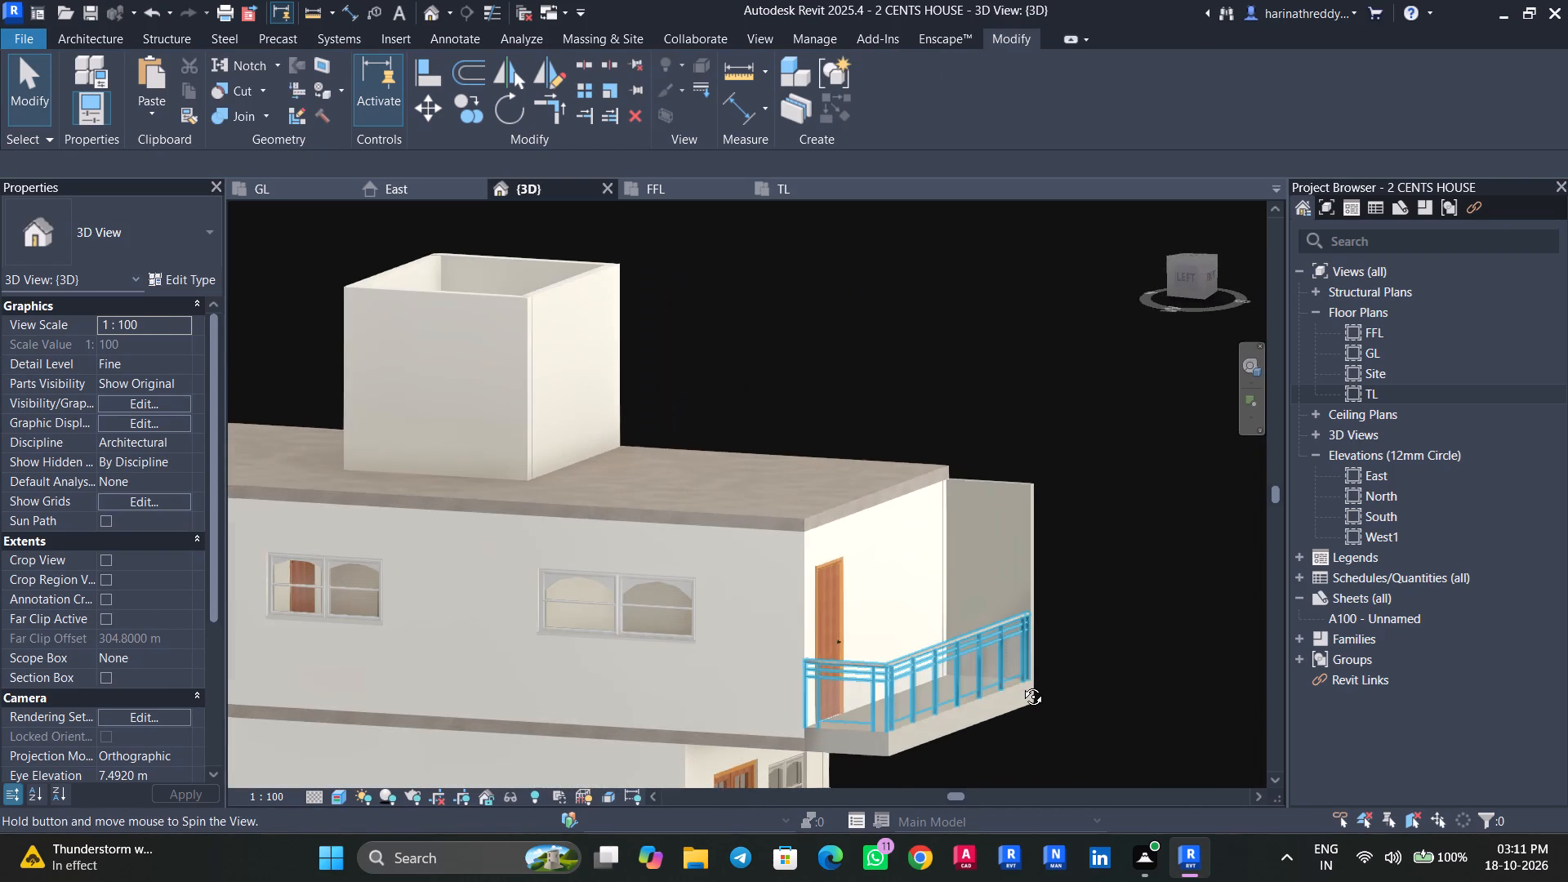
shift+middle_drag(1021, 684, 802, 719)
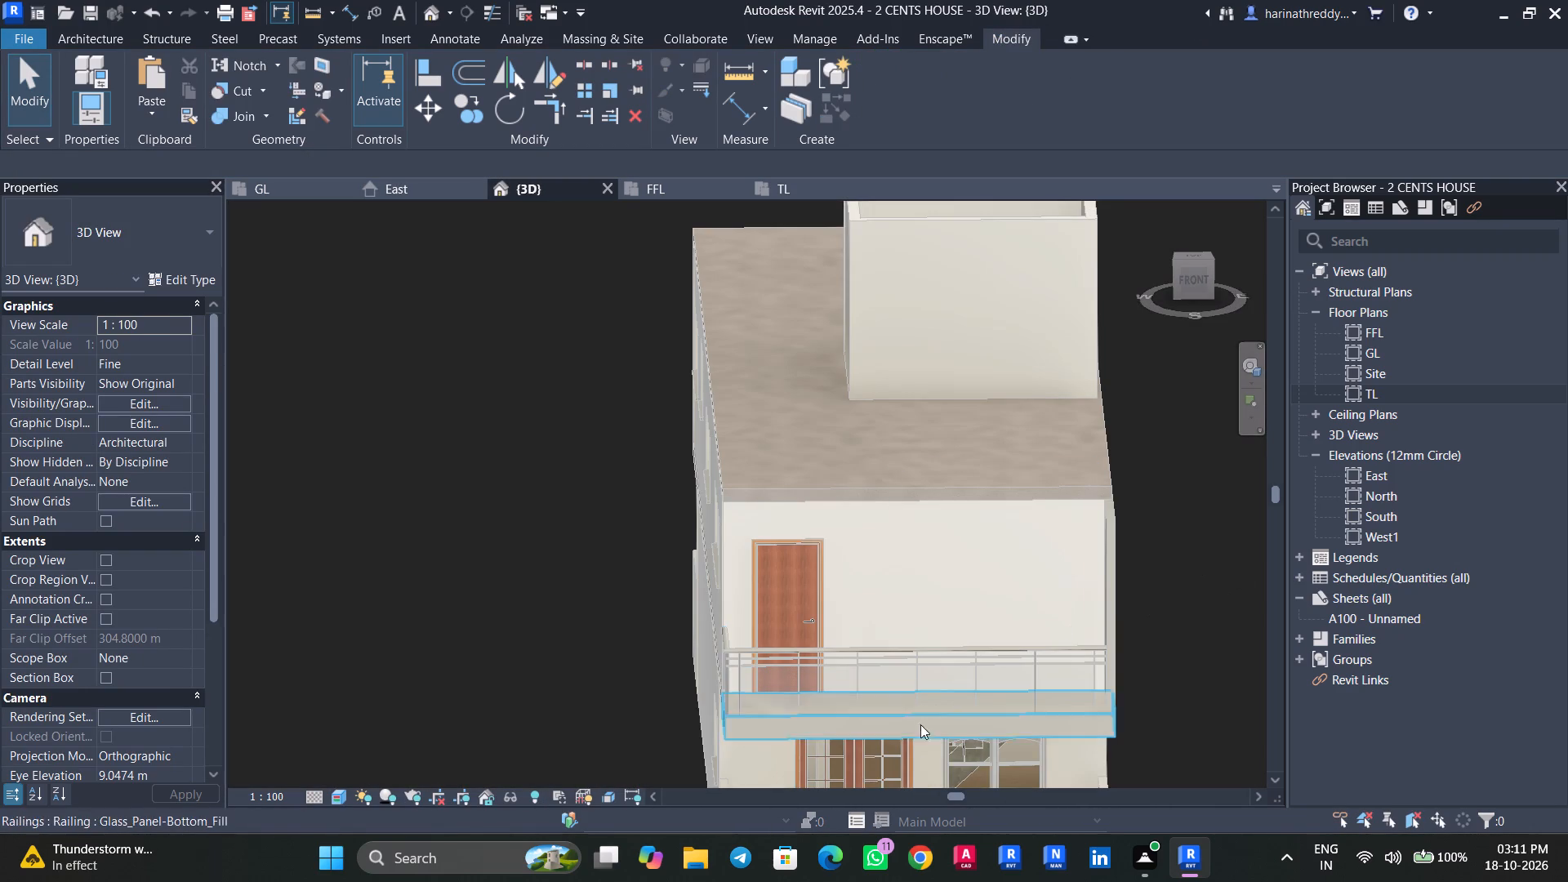
click(931, 732)
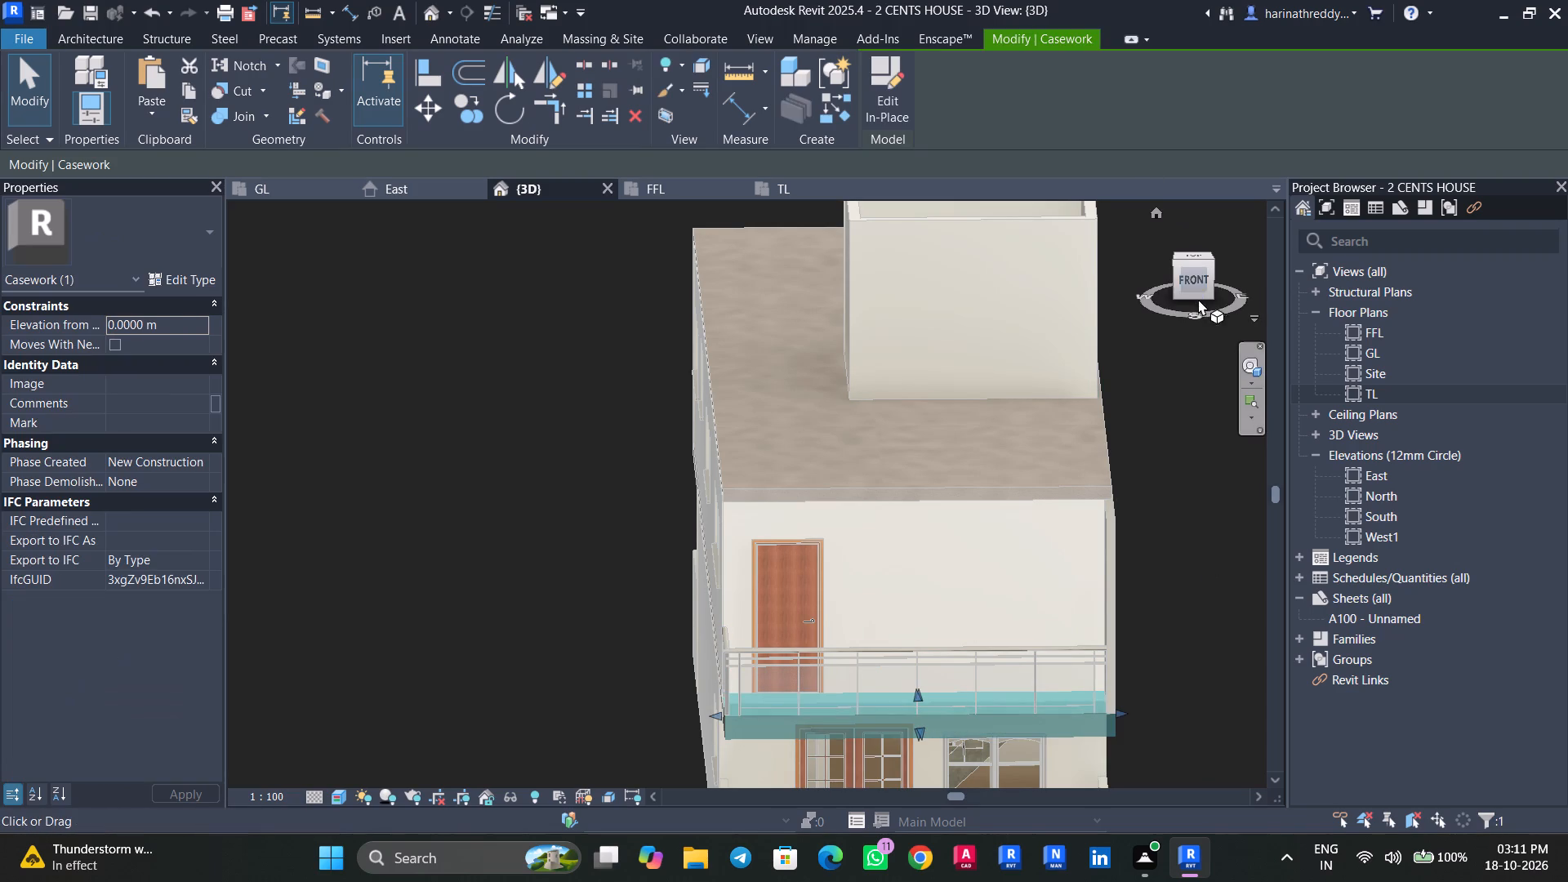
click(1203, 283)
click(889, 88)
middle_drag(982, 402, 984, 550)
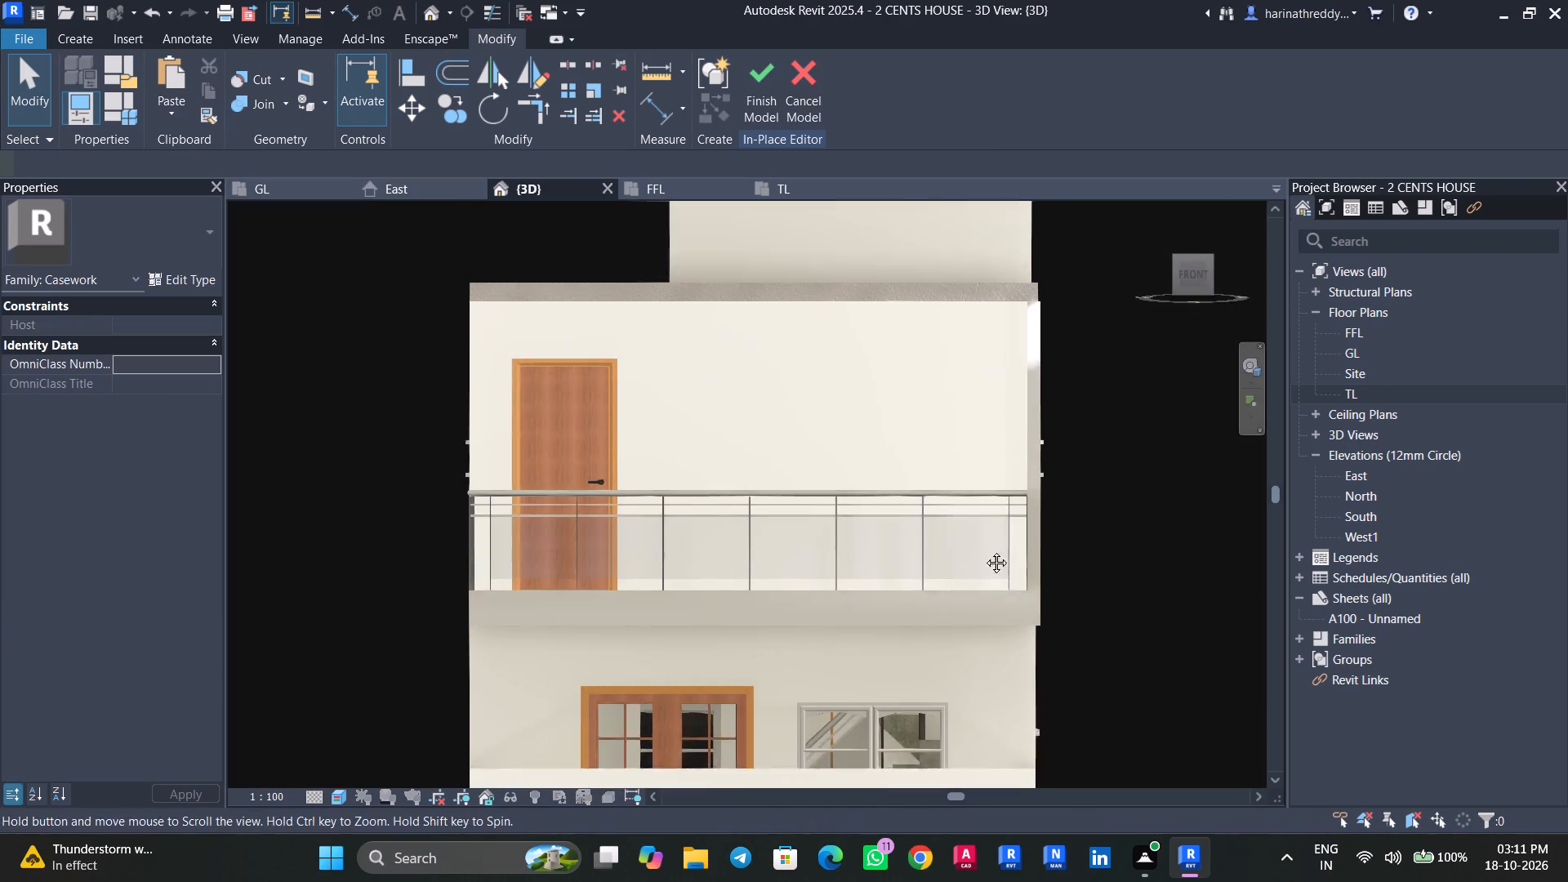
middle_drag(984, 550, 982, 563)
click(764, 644)
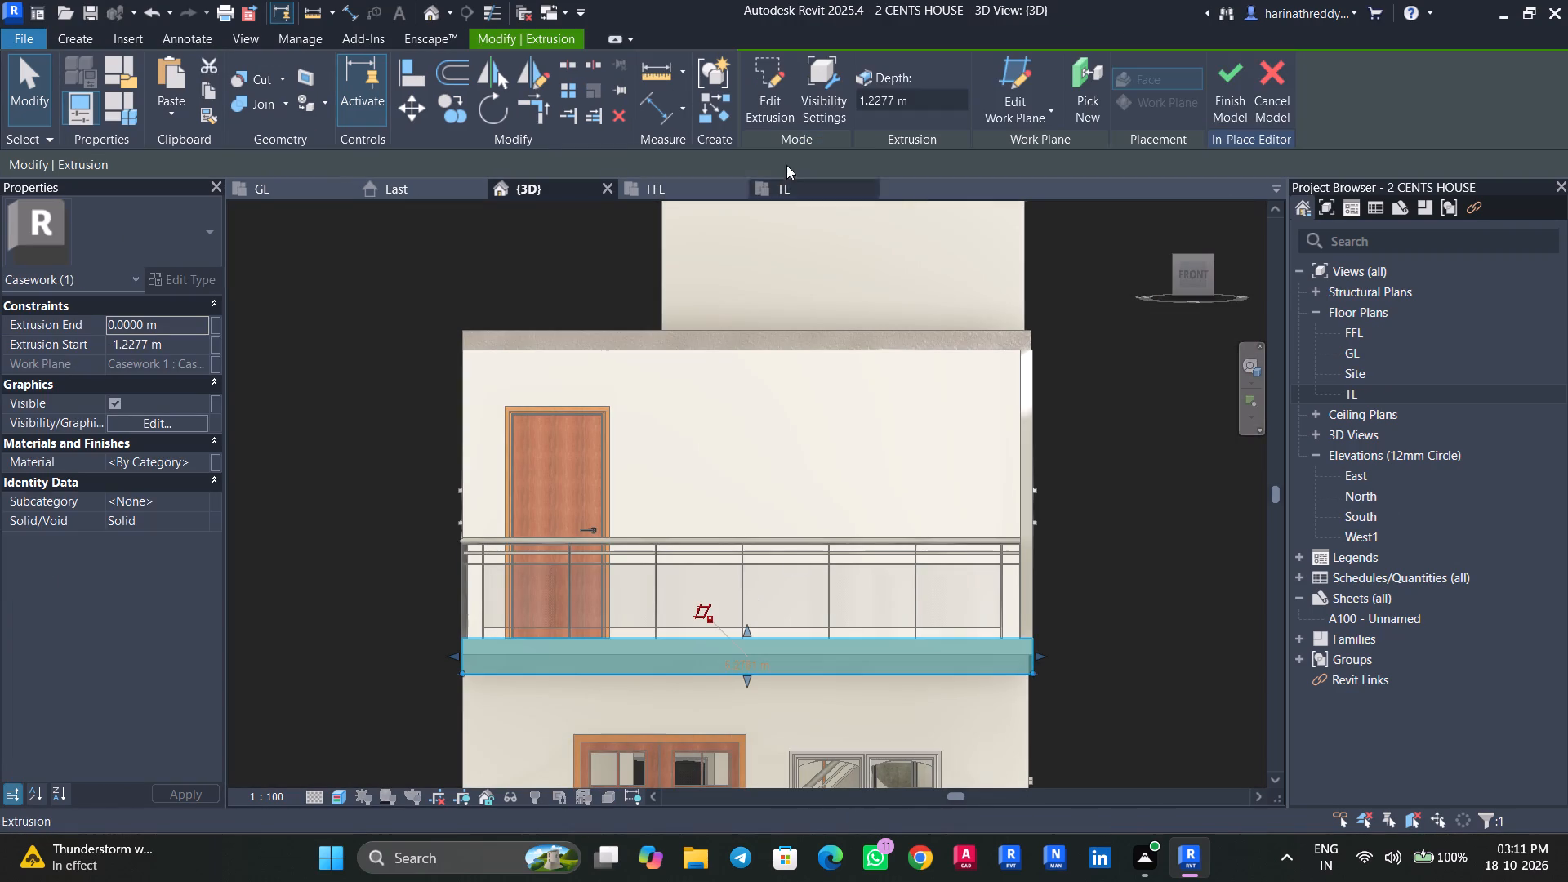
click(786, 105)
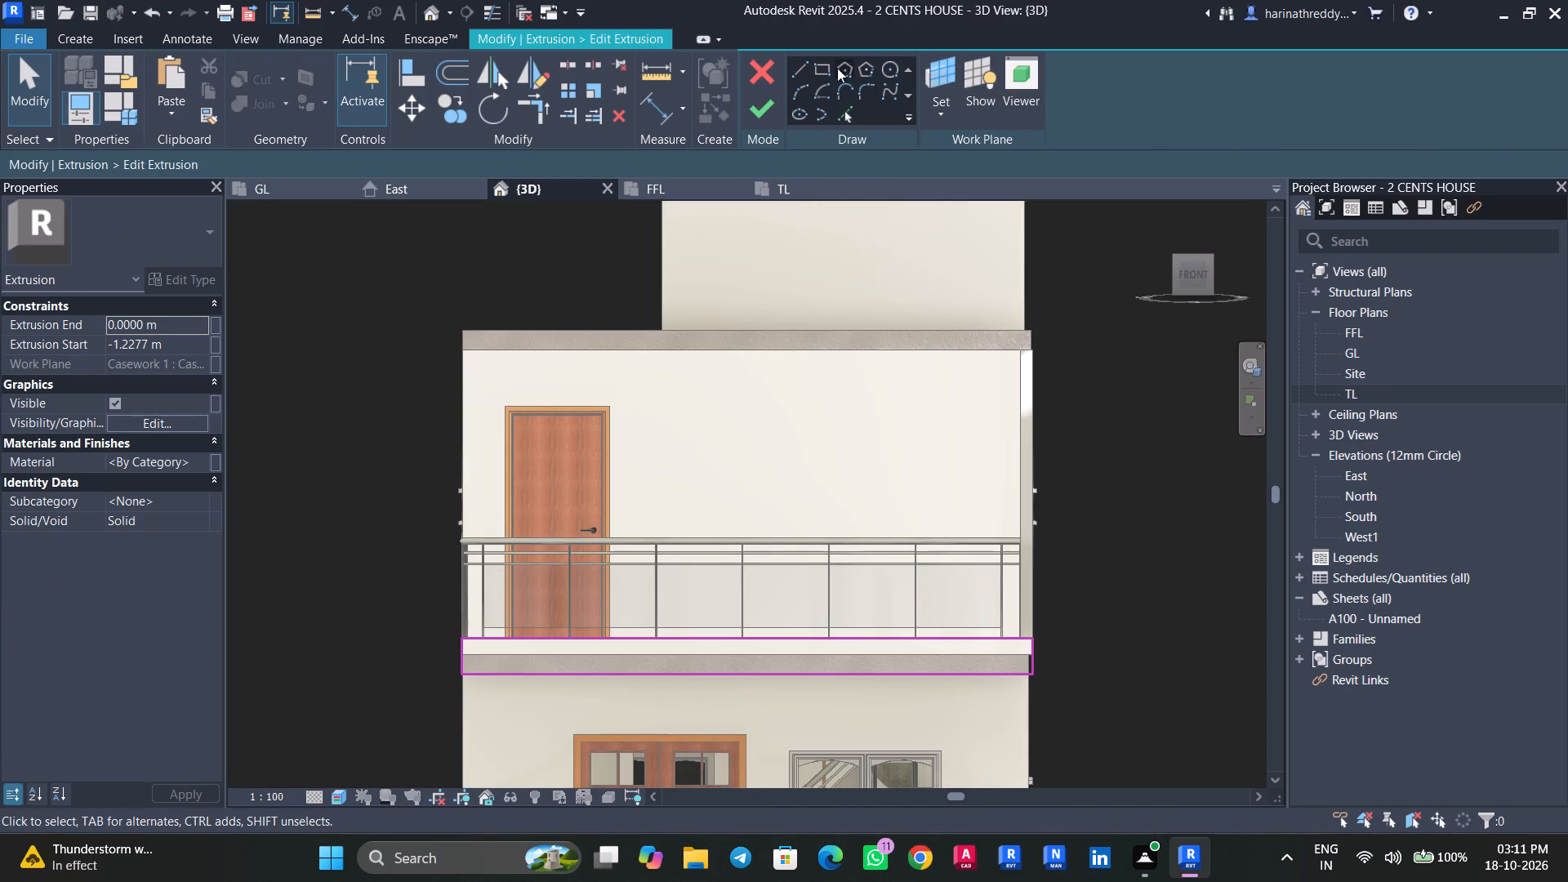
Sketch a rectangle about 5.28 m wide directly beneath the roof slab, from the side panel's outer corner to the opposite wall edge.
click(827, 62)
click(1025, 331)
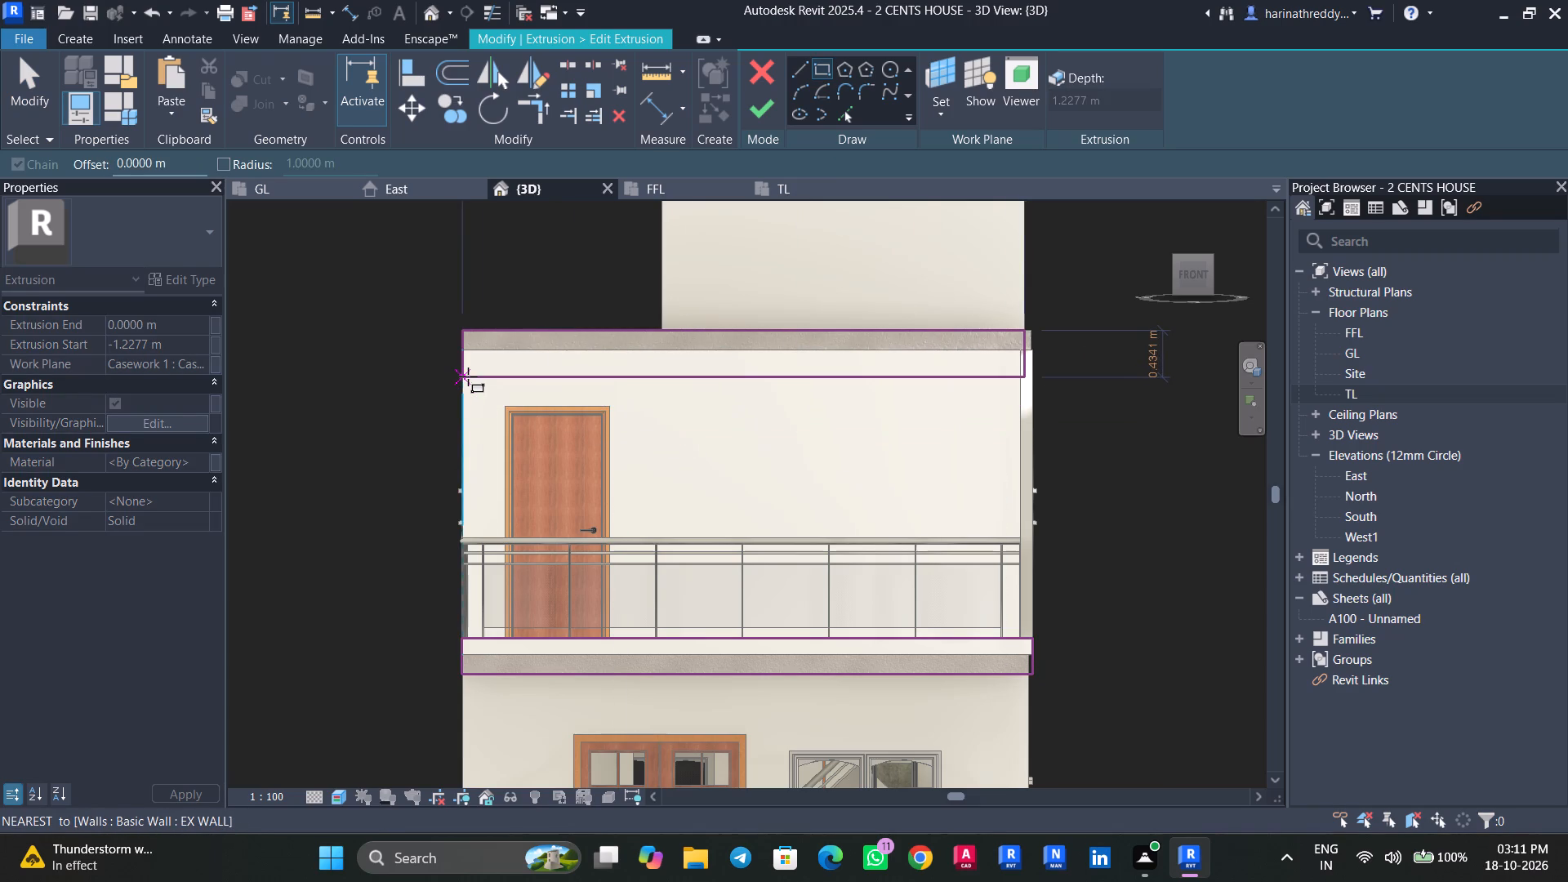
key(Escape)
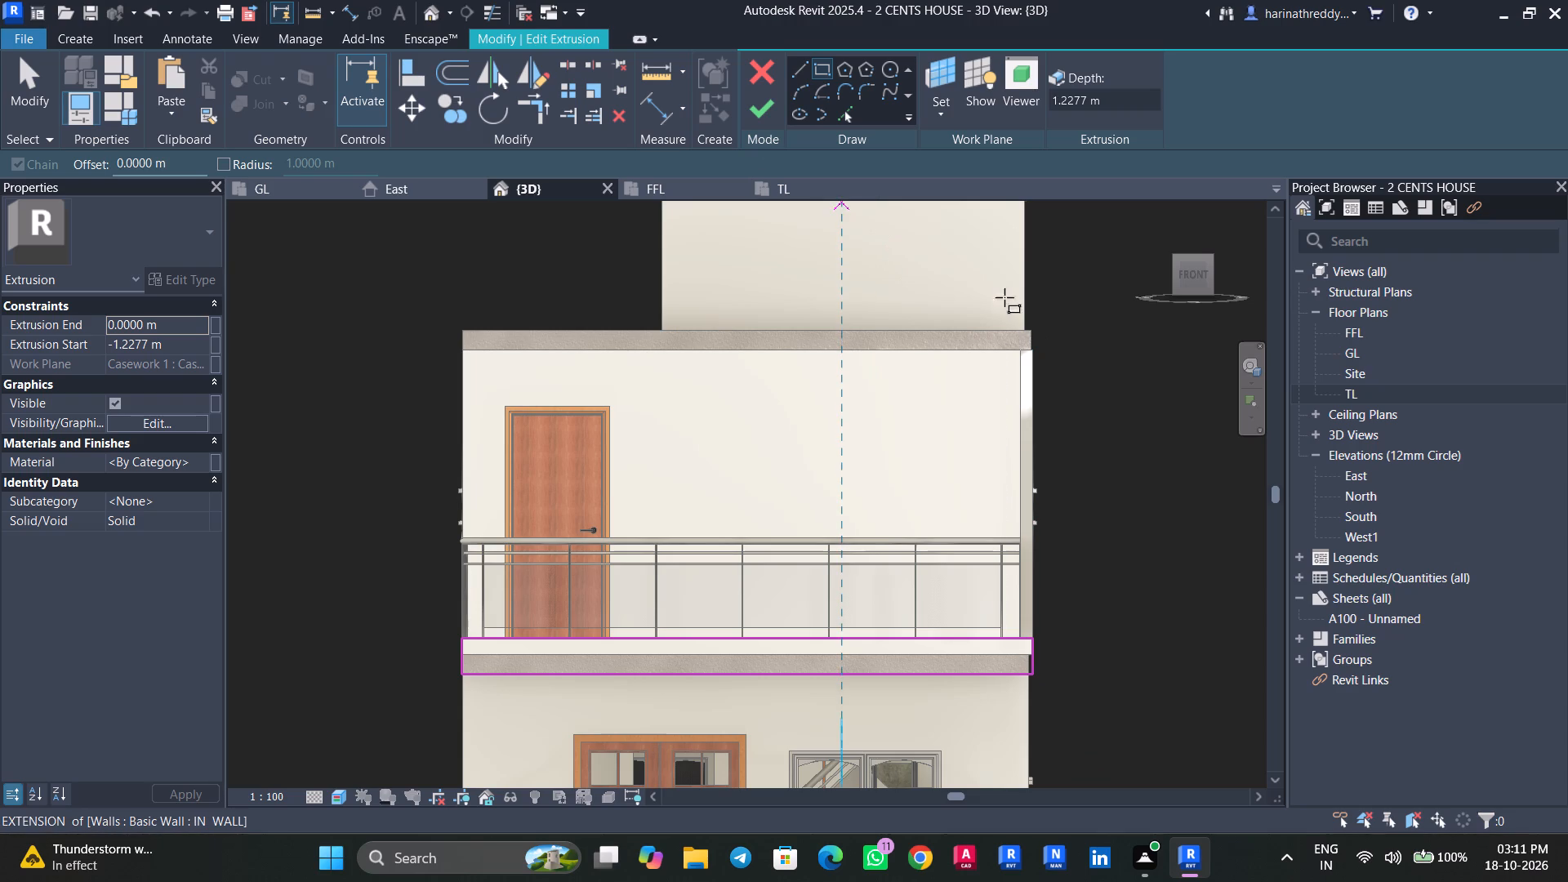
scroll(1034, 354, up, 3)
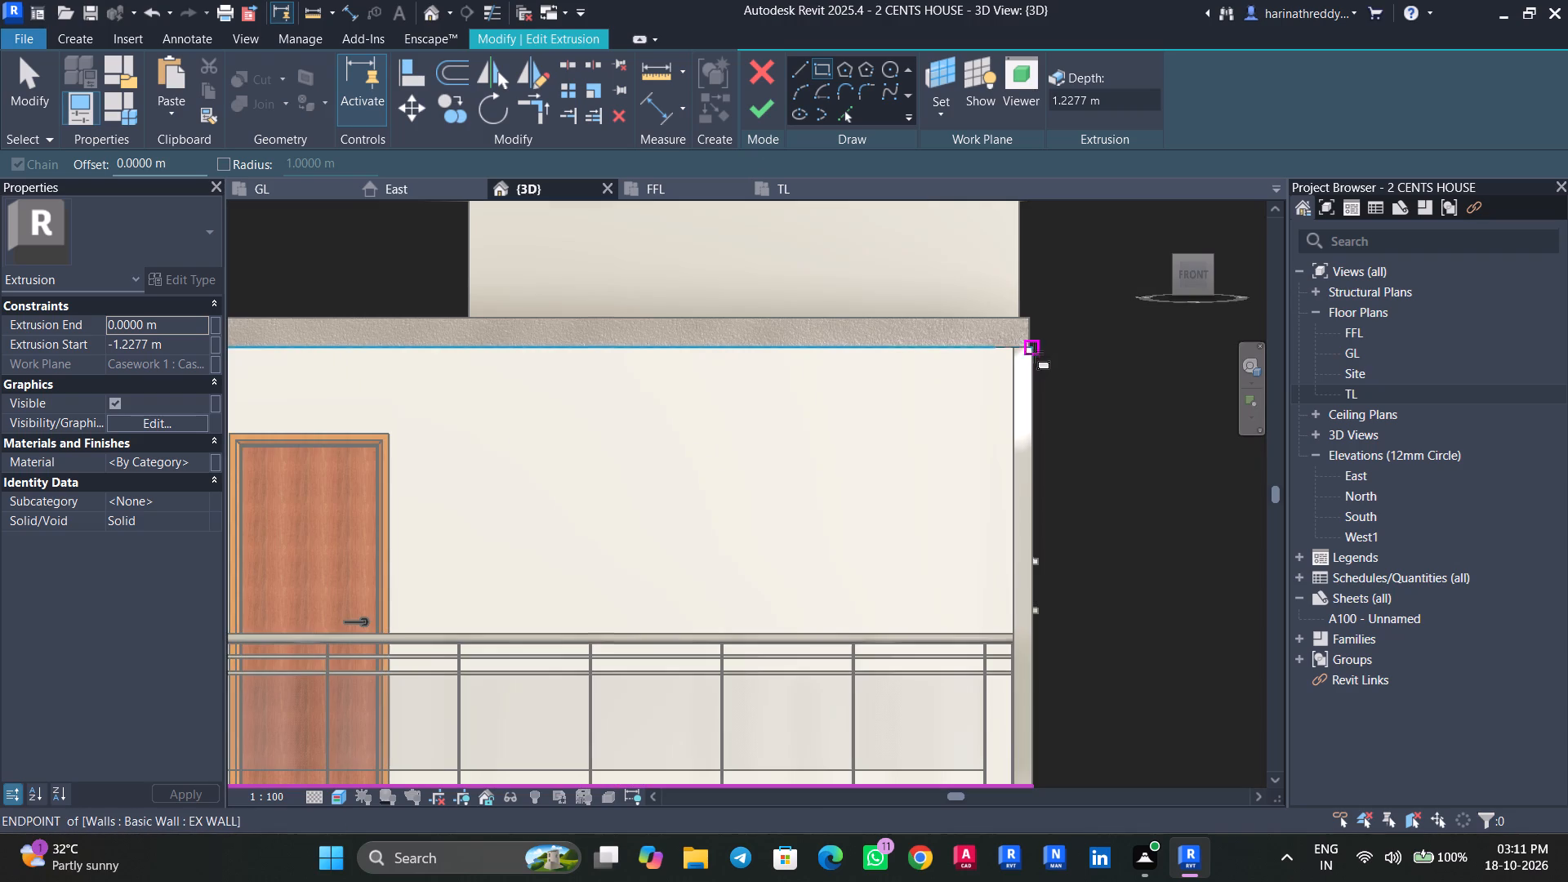
click(1035, 347)
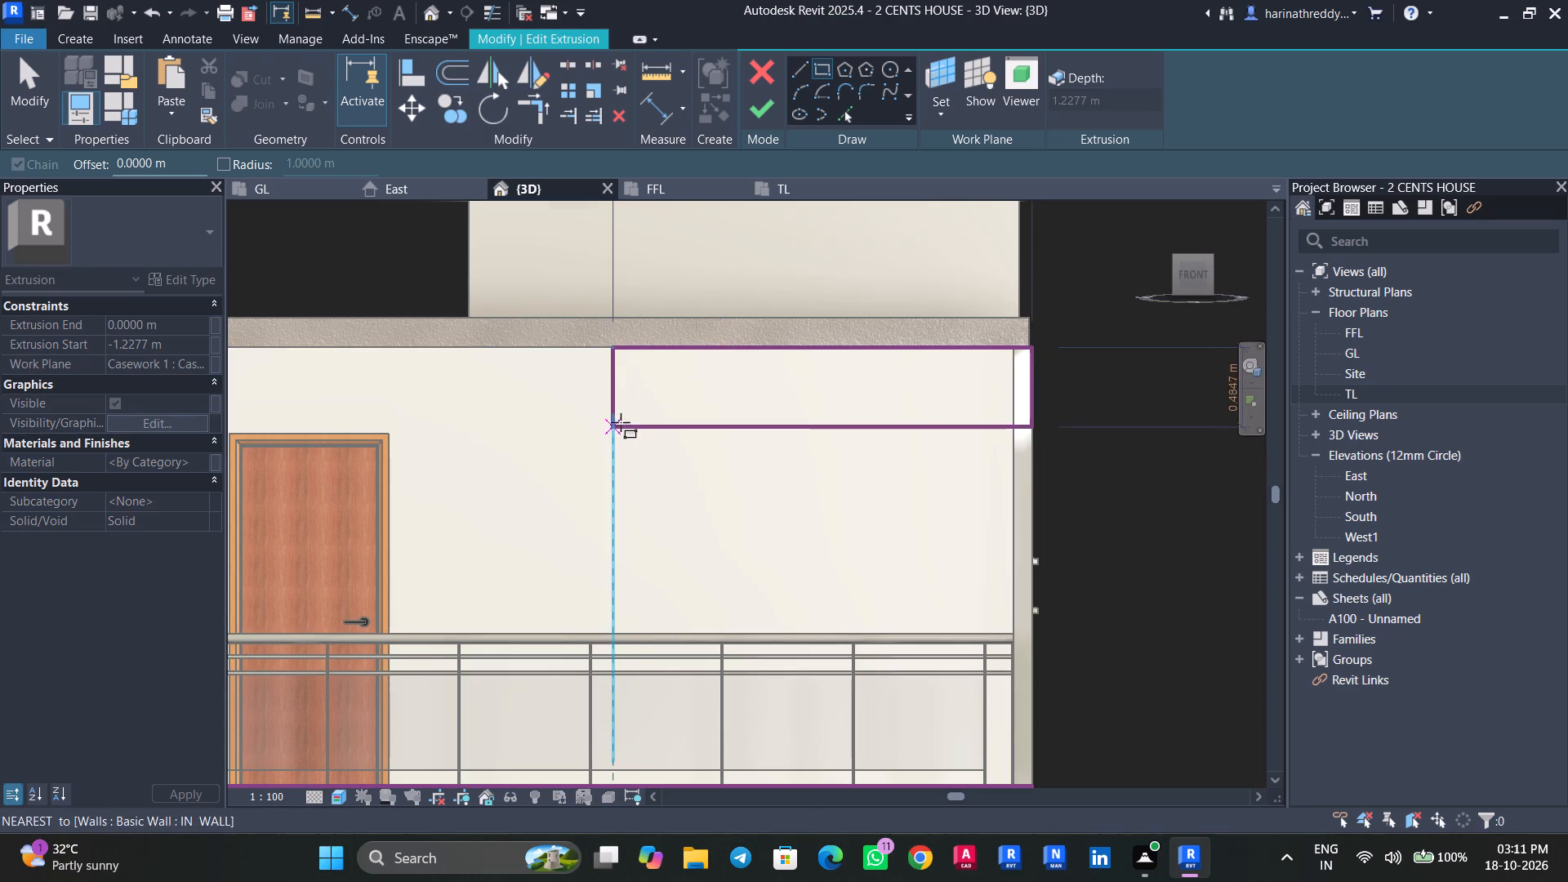
key(Escape)
click(1034, 345)
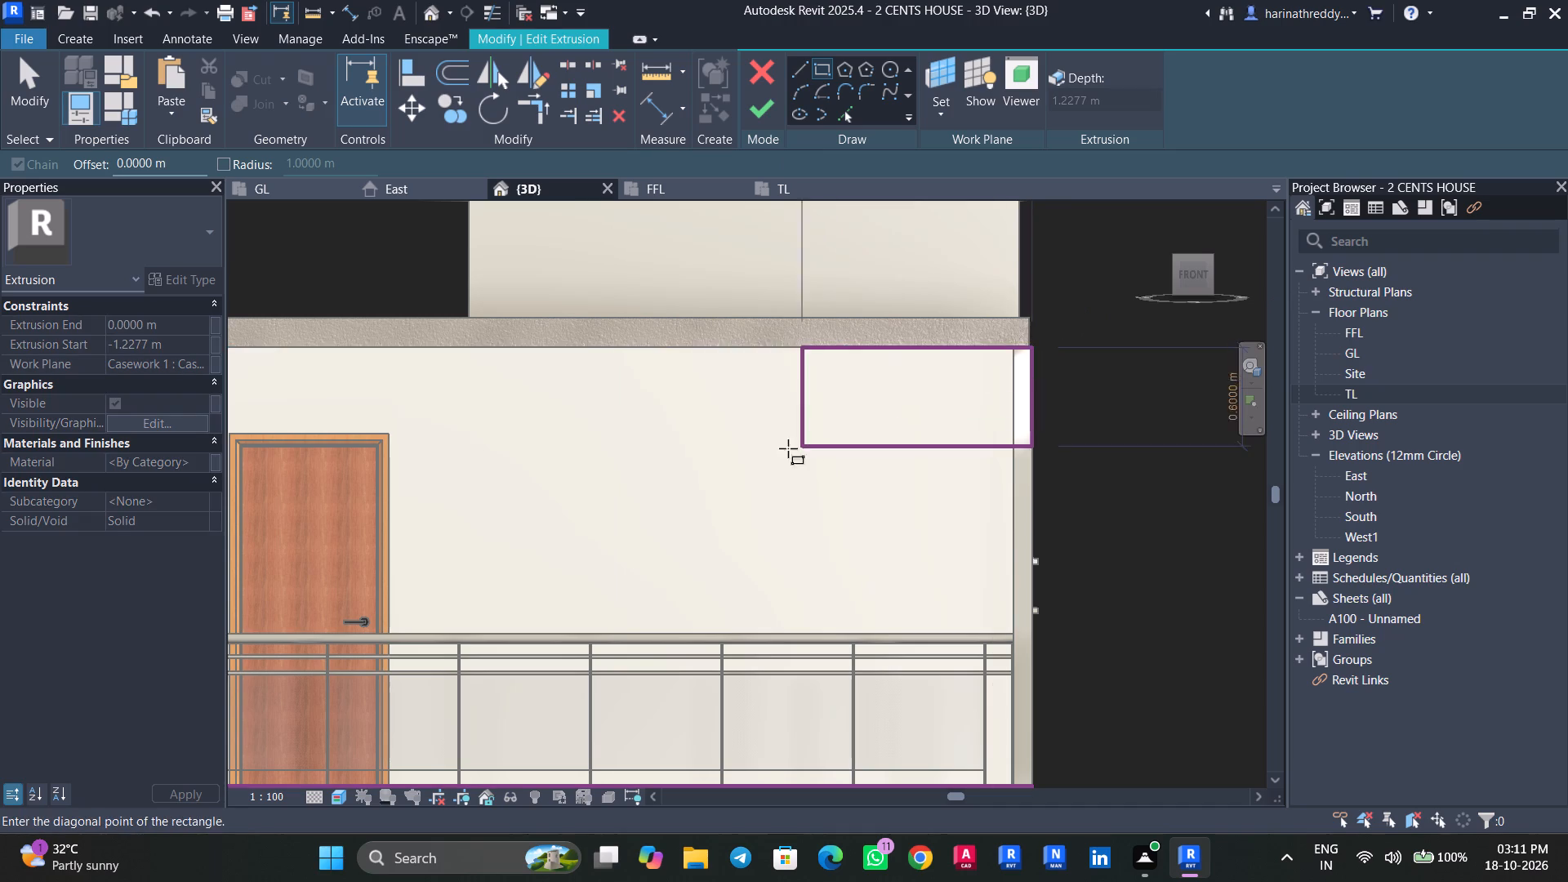
middle_drag(646, 469, 1105, 528)
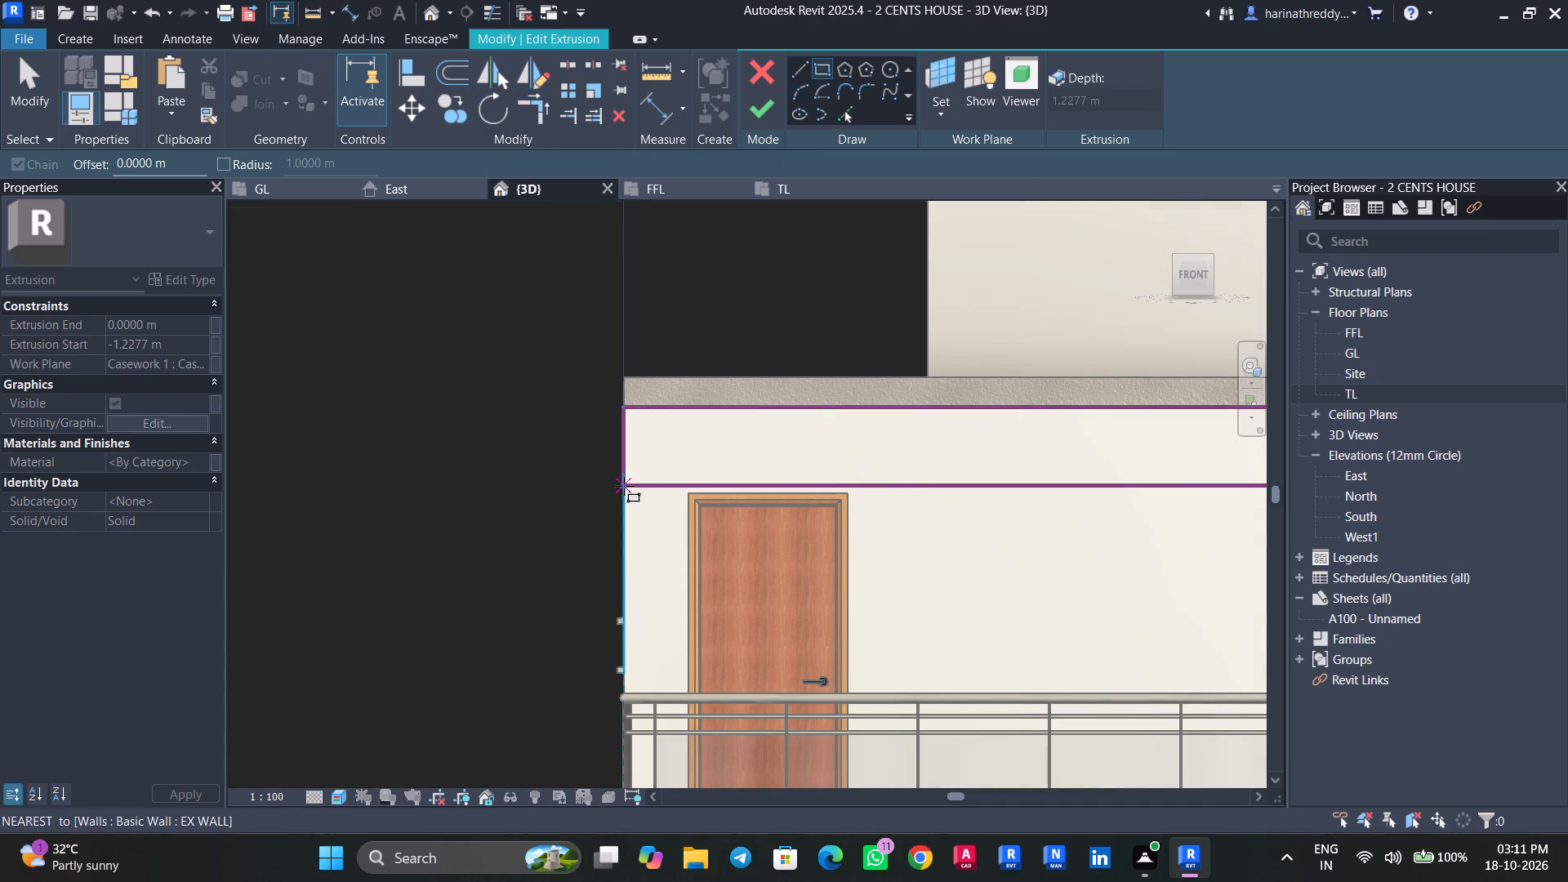
scroll(624, 486, down, 3)
click(625, 479)
key(Escape)
key(Escape)
Move the upper rectangle's top edge up to the top of the roof slab, for a height of about 0.59 m.
middle_drag(830, 494, 794, 512)
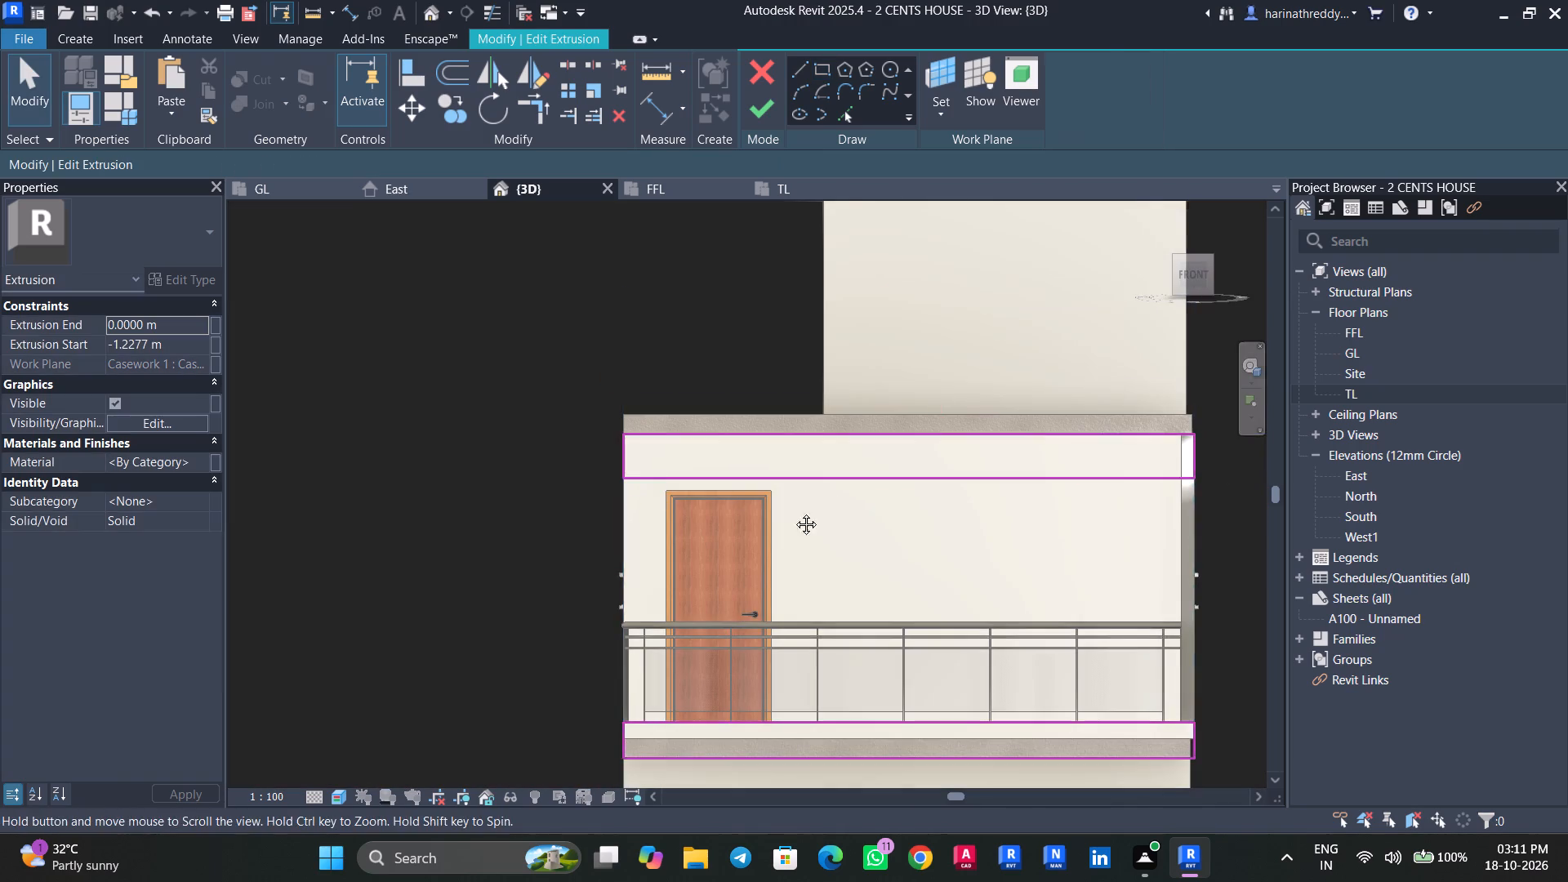
middle_drag(794, 512, 674, 543)
click(710, 488)
scroll(718, 483, up, 4)
drag(714, 489, 723, 452)
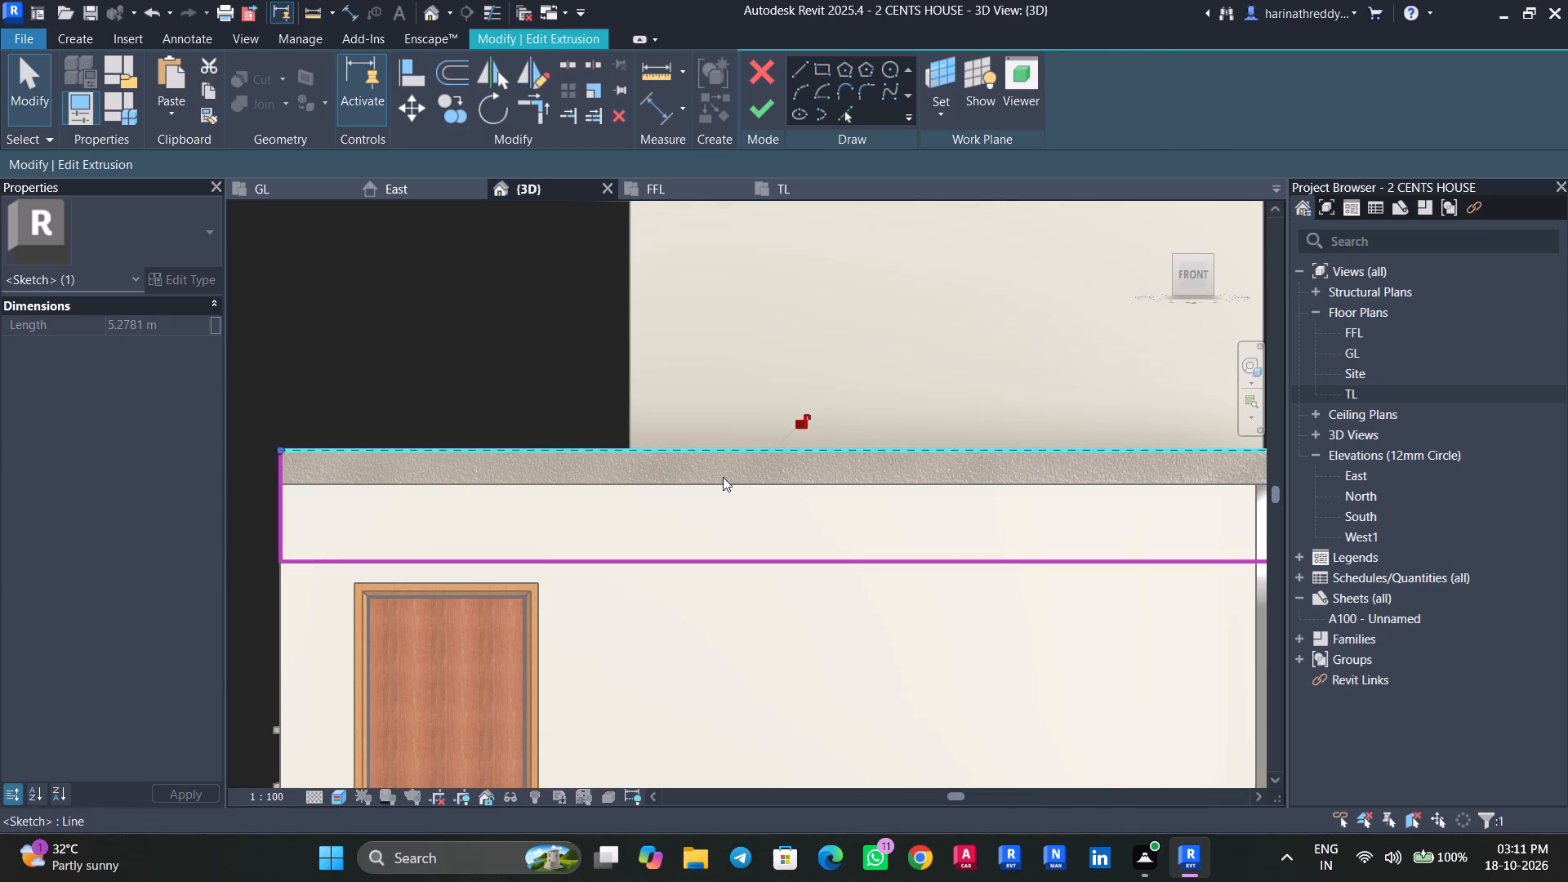
scroll(723, 477, down, 4)
middle_drag(803, 566, 723, 457)
key(Escape)
Check the height of the lower balcony base rectangle.
click(816, 663)
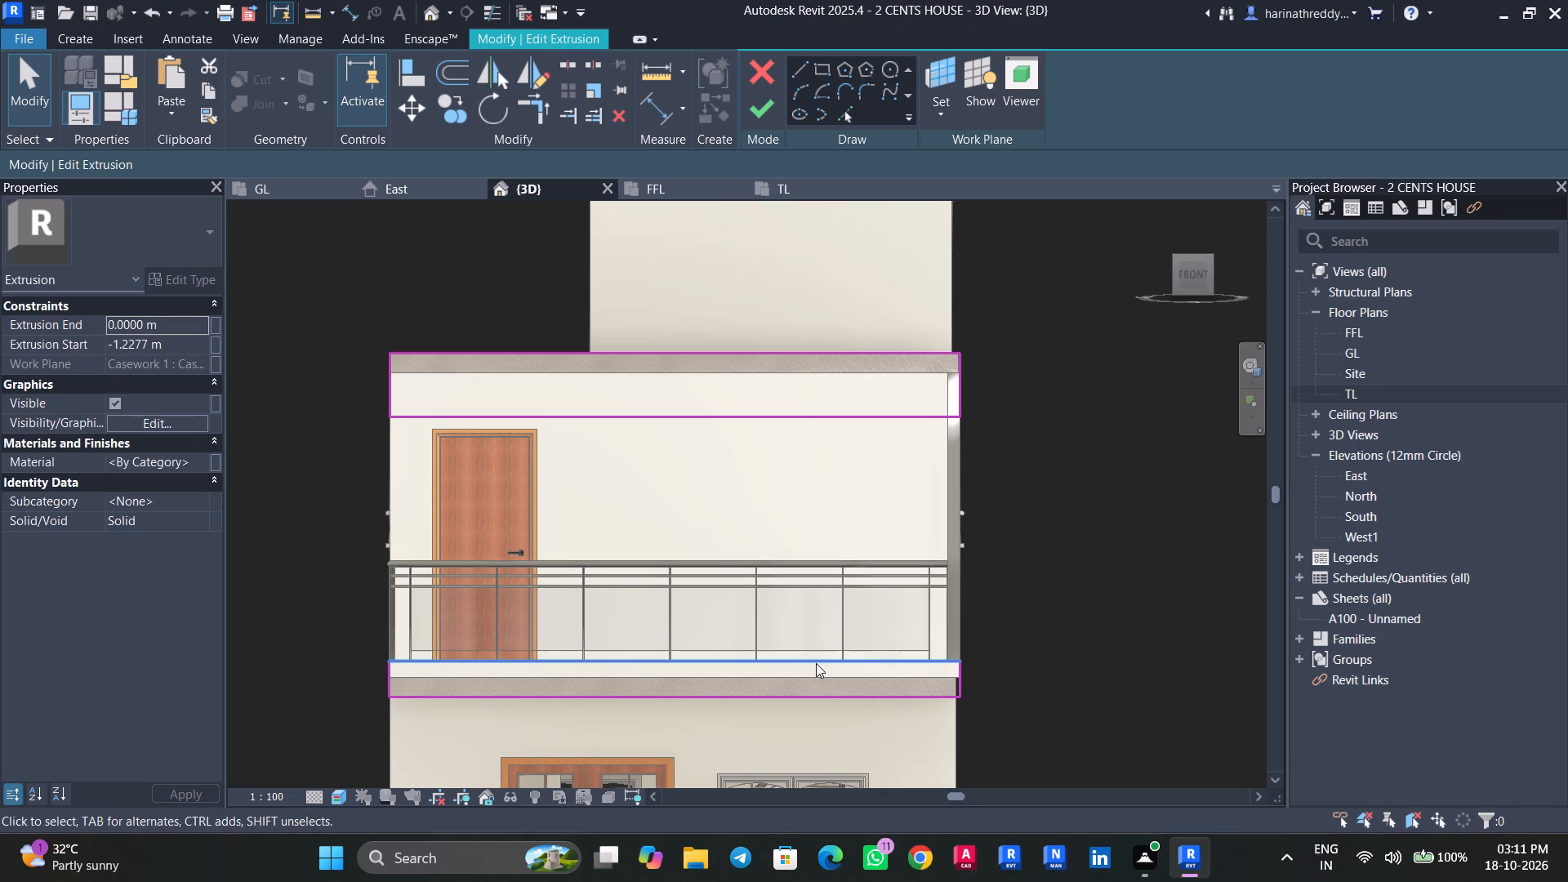
click(330, 693)
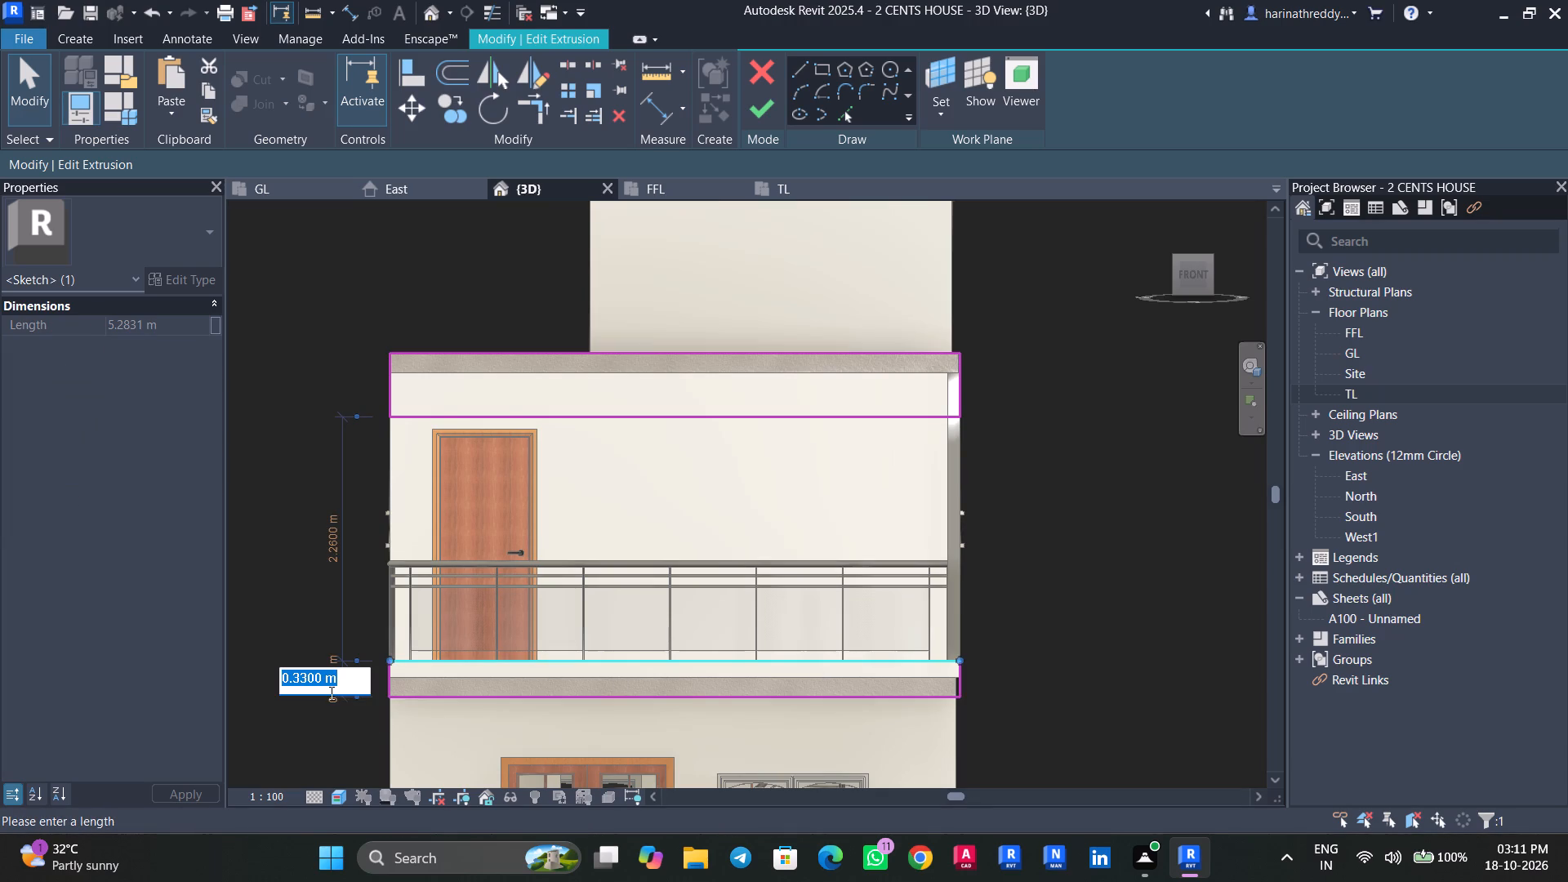
click(1046, 550)
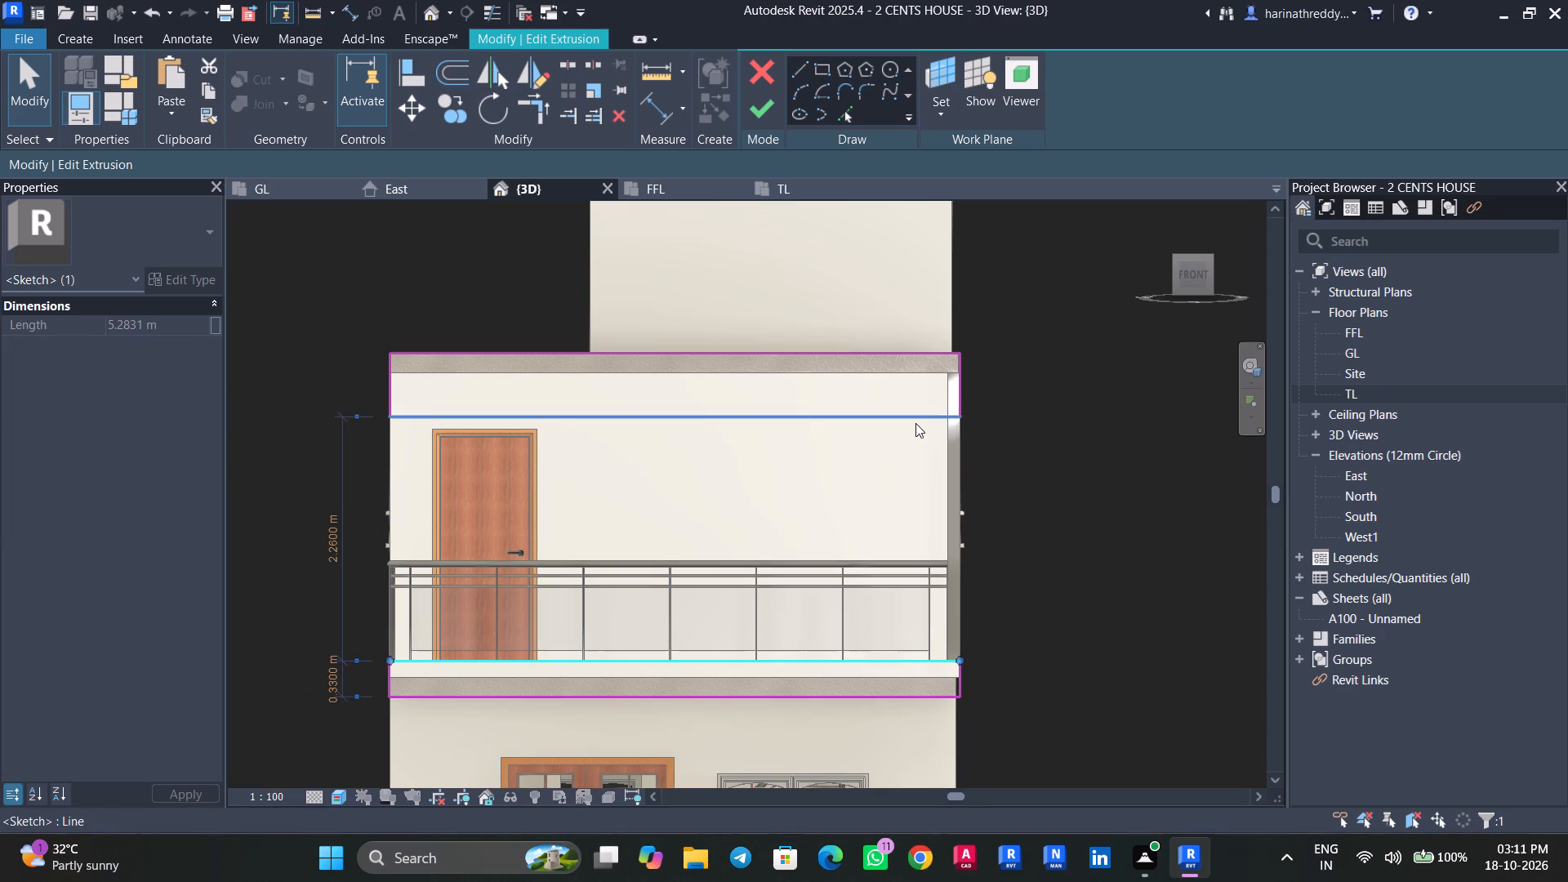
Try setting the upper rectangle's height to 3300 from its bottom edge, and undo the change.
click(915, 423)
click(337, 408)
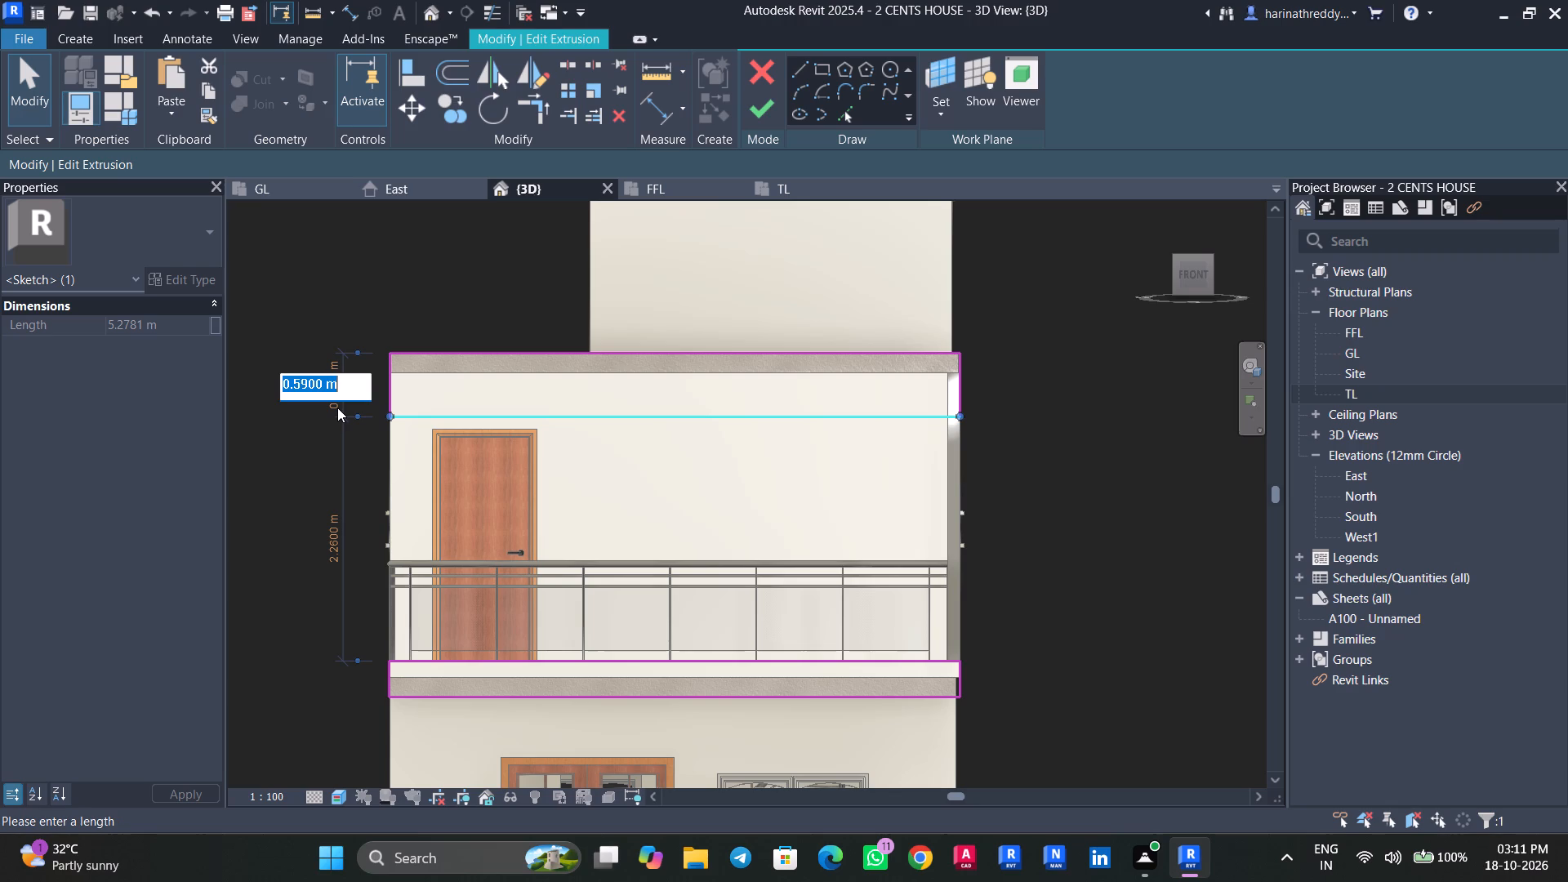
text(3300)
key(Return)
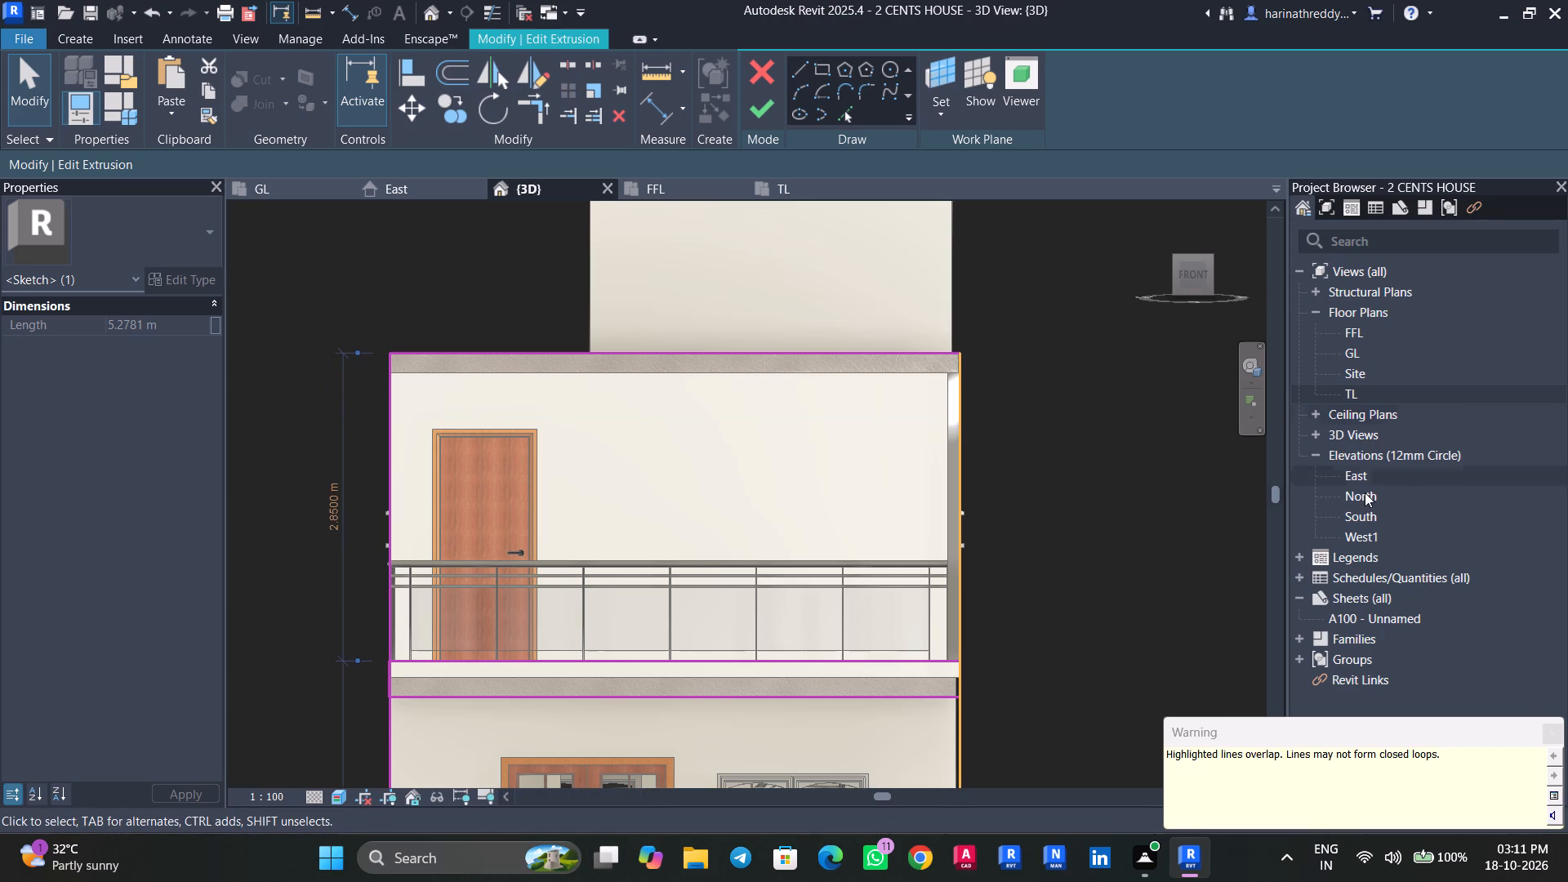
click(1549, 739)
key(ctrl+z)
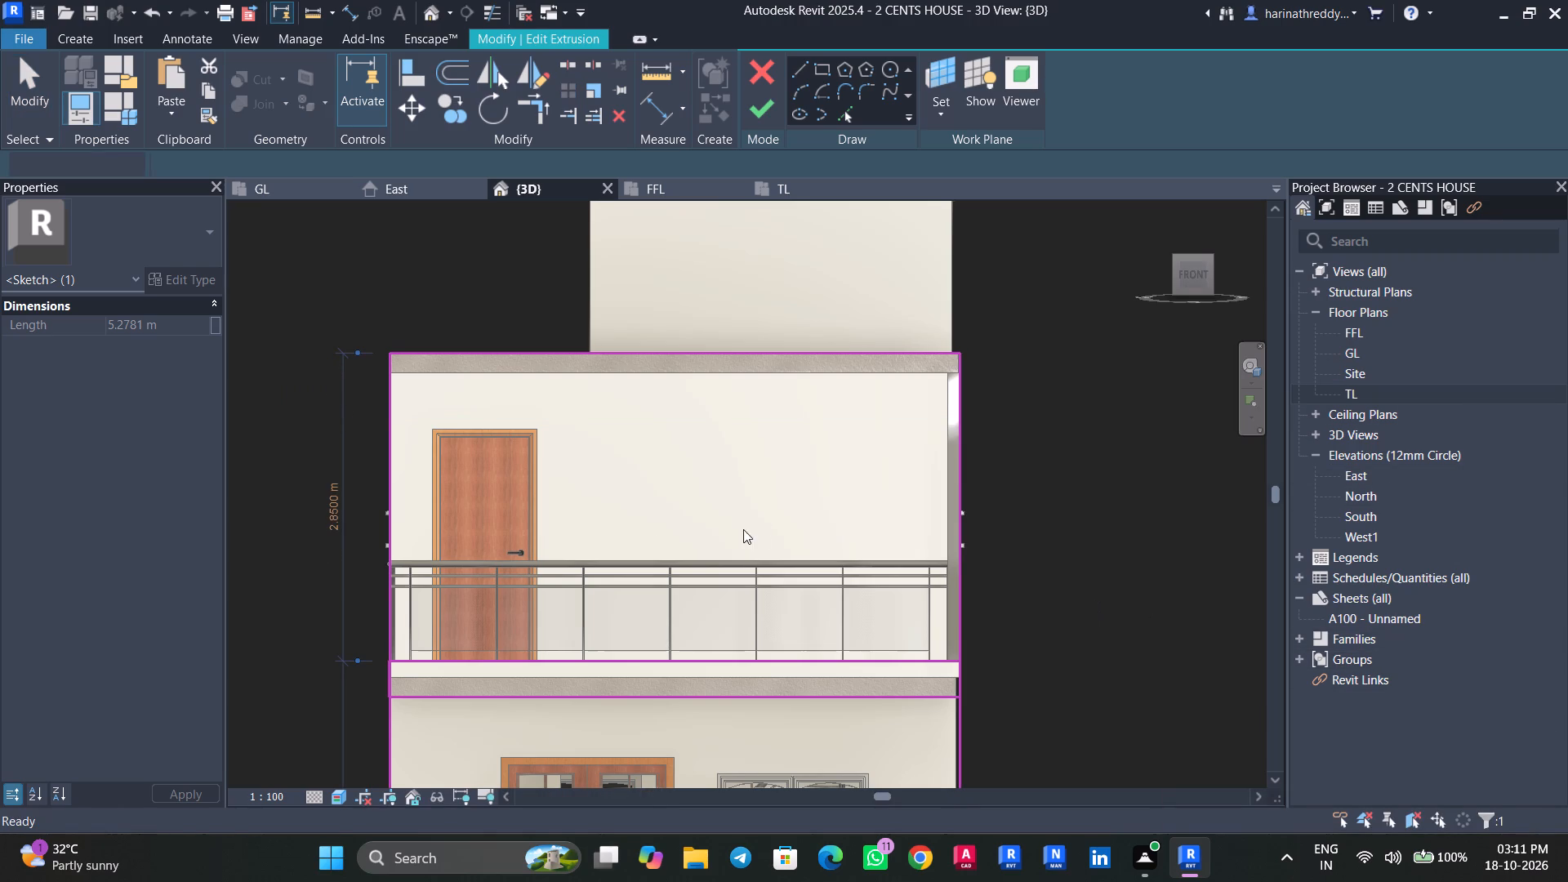
Set the upper rectangle's height to 0.33 m by moving its bottom edge, matching the lower balcony base rectangle.
click(416, 662)
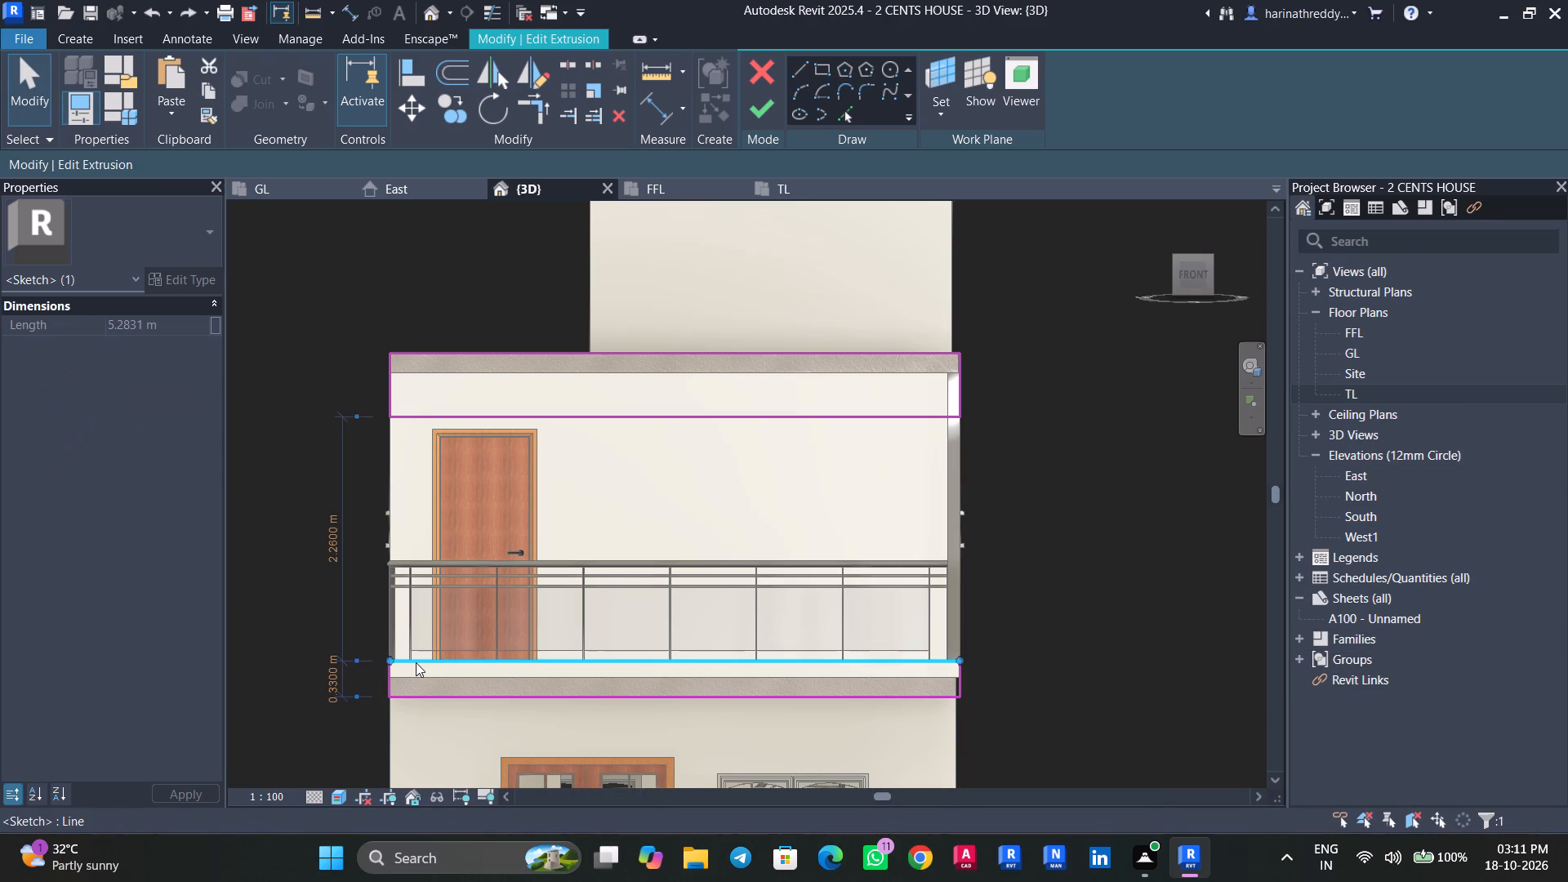
key(Escape)
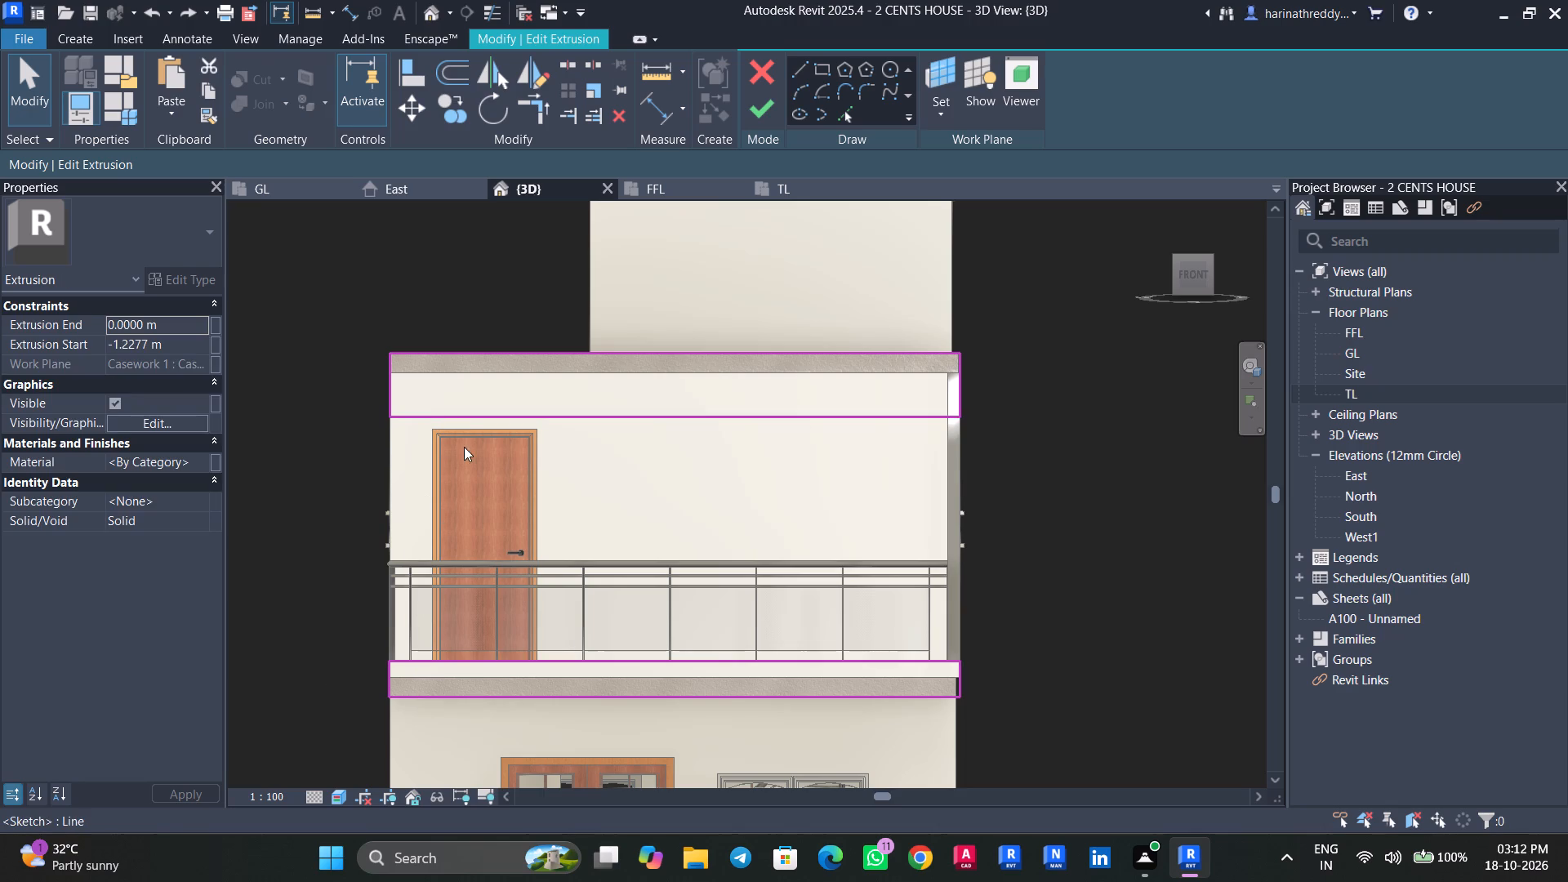
click(470, 411)
click(327, 395)
key(0)
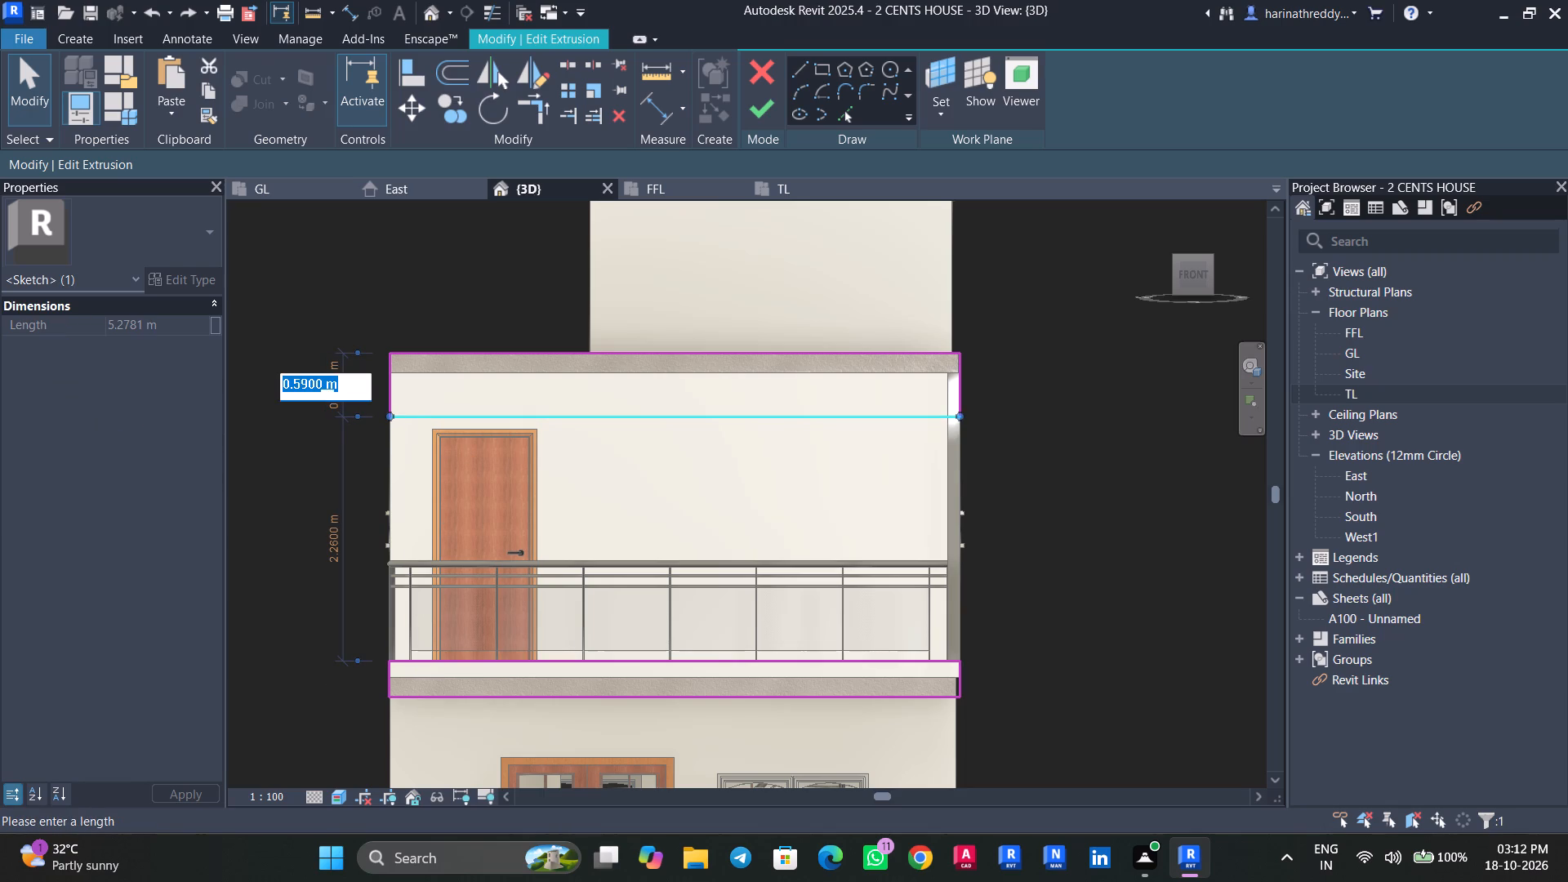
key(period)
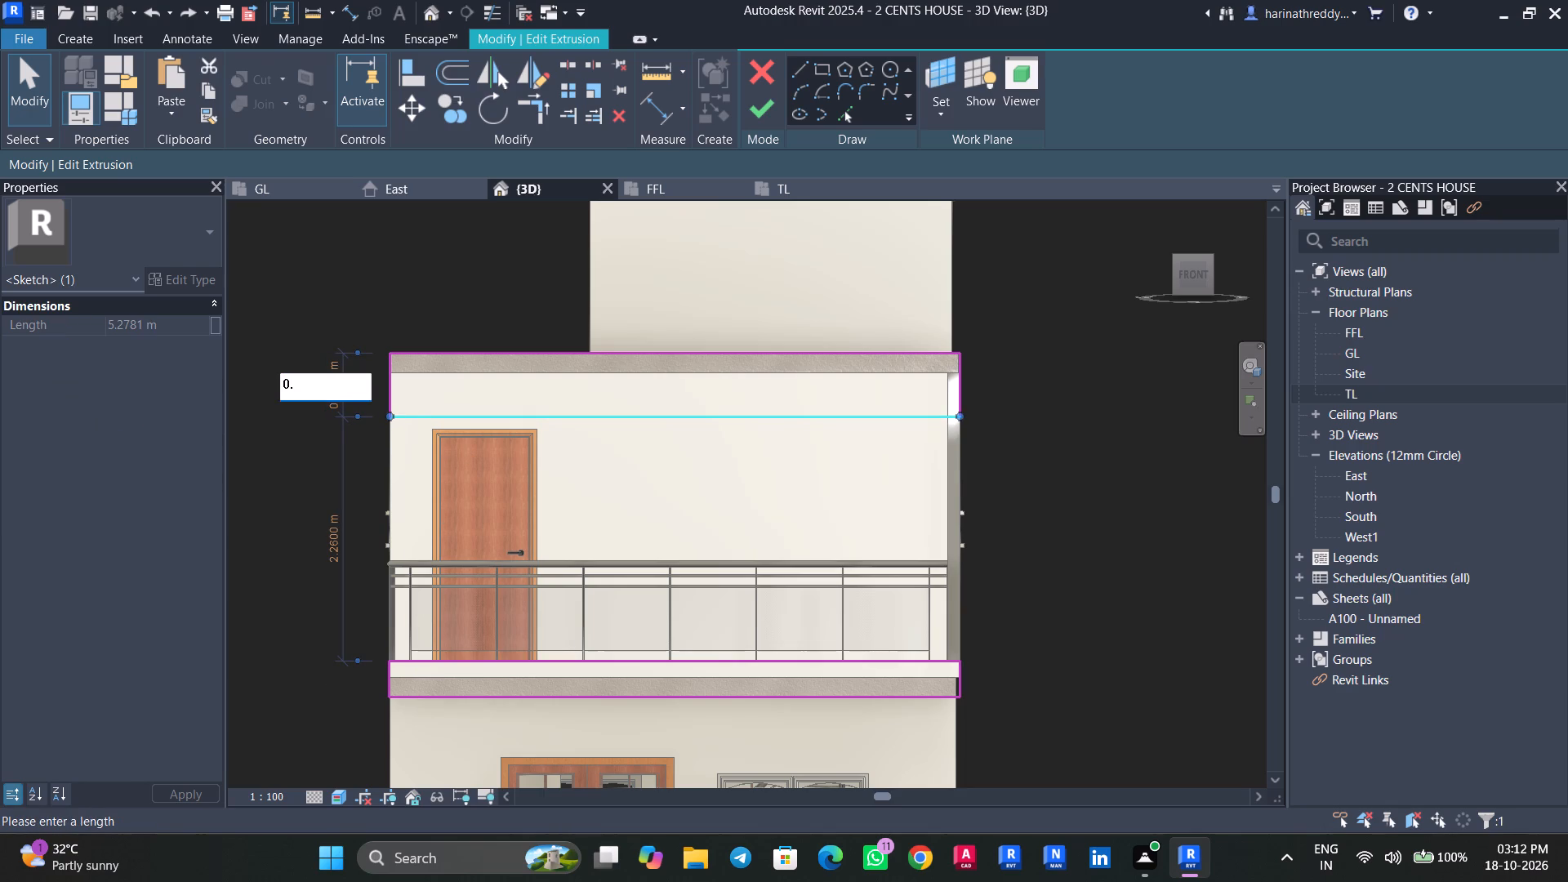
text(3300M)
key(Return)
key(Escape)
key(Escape)
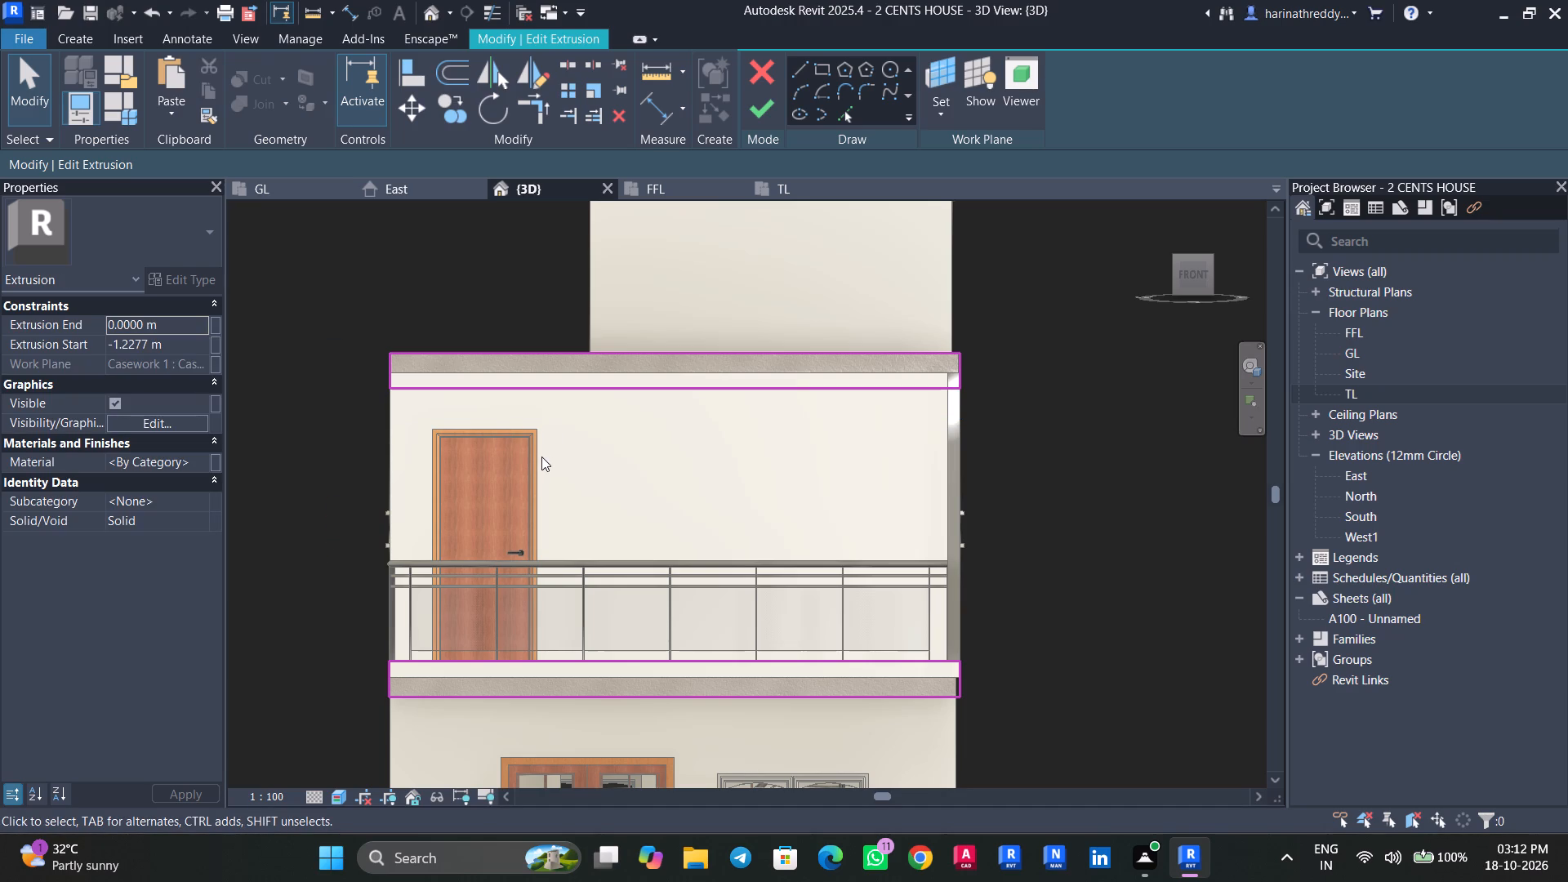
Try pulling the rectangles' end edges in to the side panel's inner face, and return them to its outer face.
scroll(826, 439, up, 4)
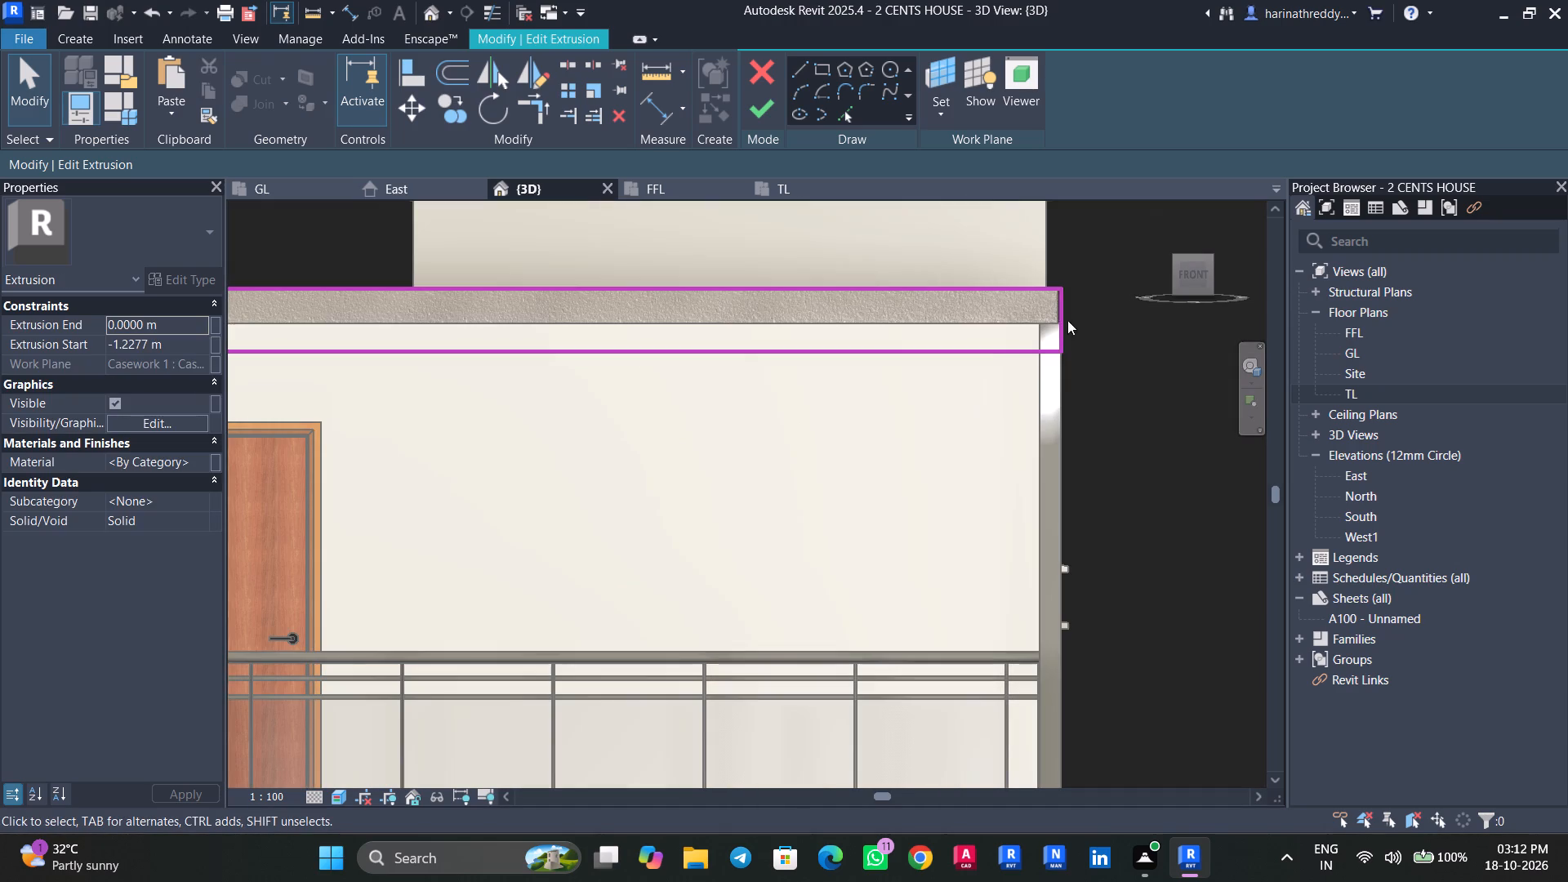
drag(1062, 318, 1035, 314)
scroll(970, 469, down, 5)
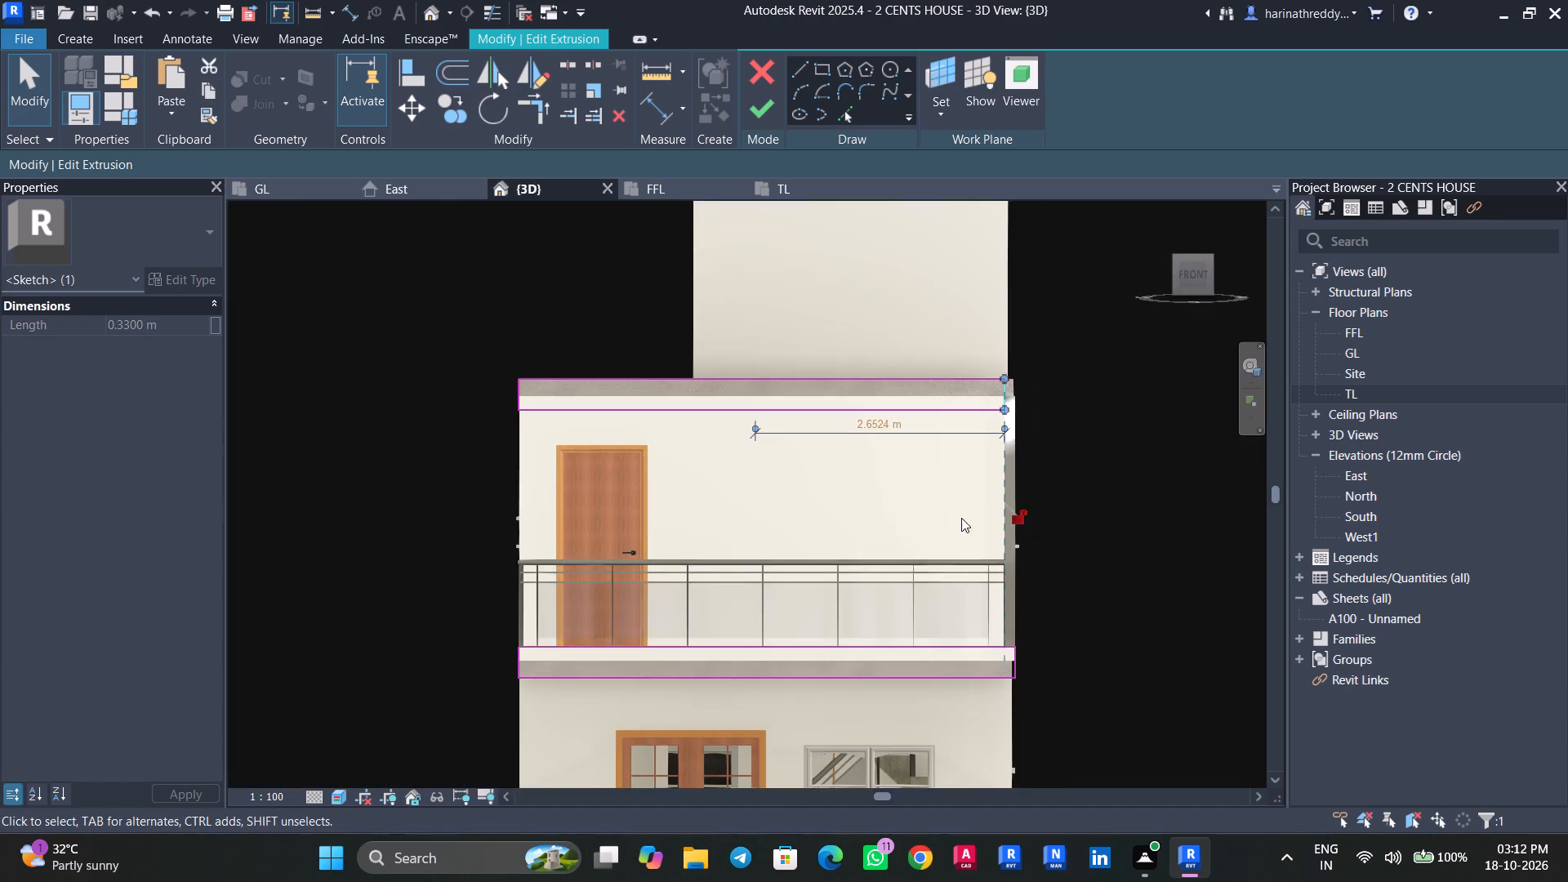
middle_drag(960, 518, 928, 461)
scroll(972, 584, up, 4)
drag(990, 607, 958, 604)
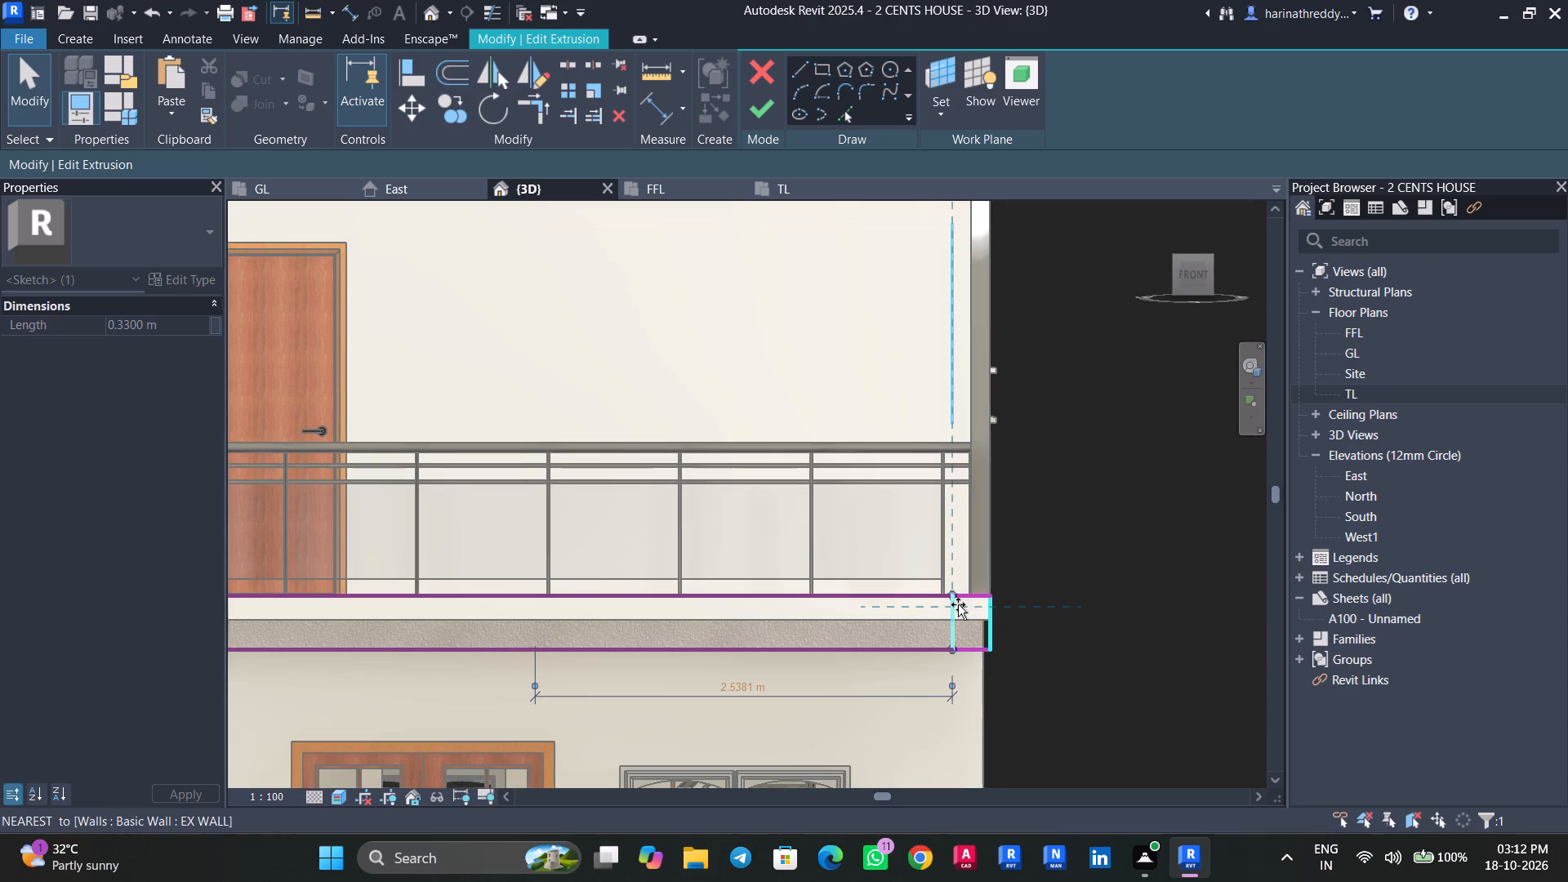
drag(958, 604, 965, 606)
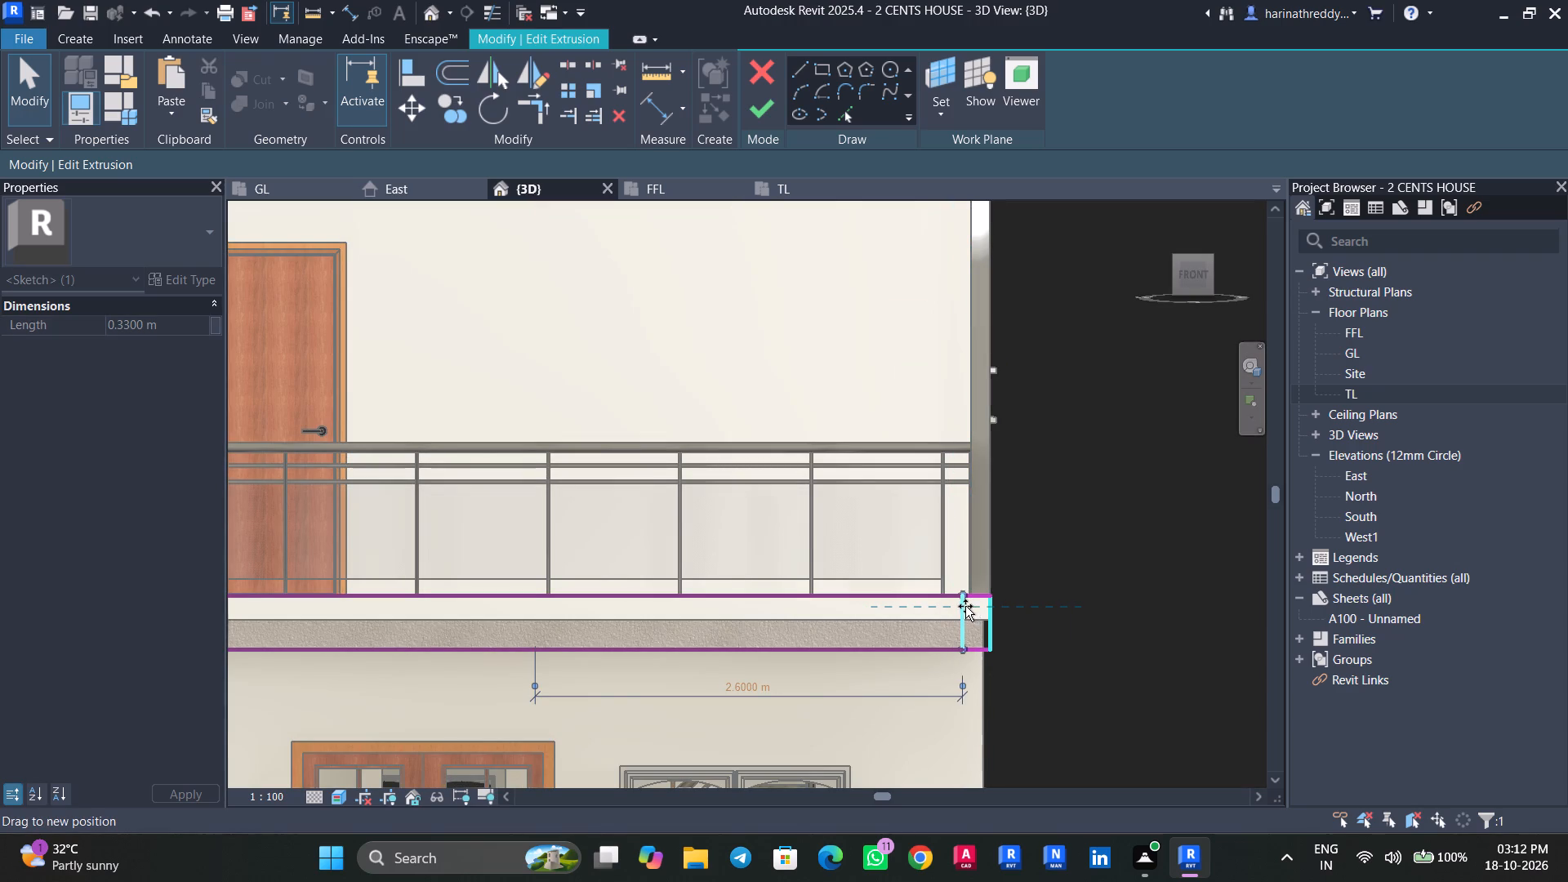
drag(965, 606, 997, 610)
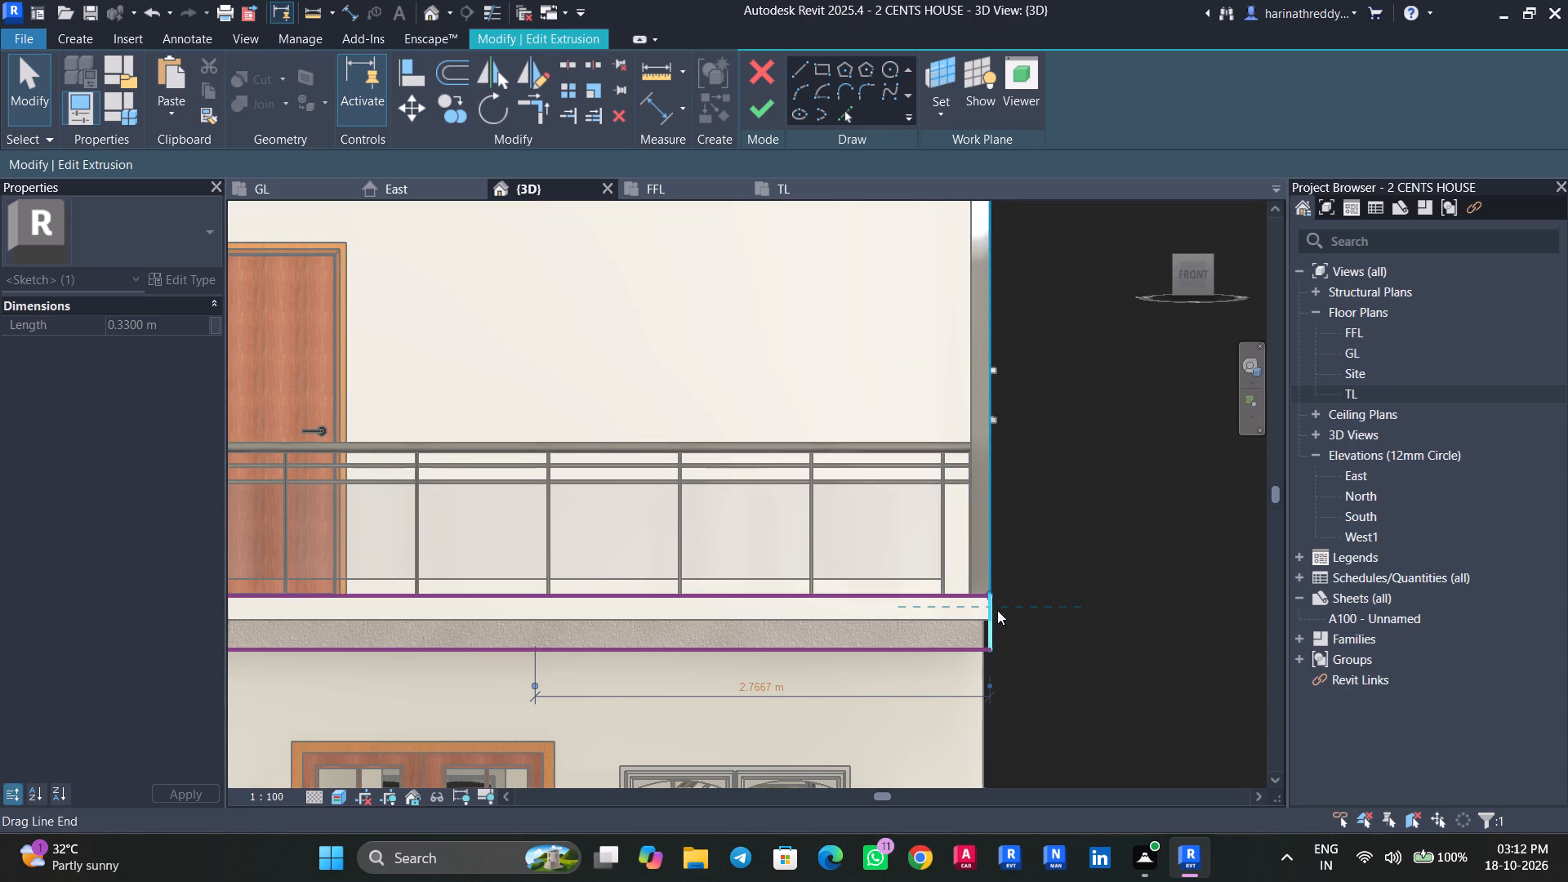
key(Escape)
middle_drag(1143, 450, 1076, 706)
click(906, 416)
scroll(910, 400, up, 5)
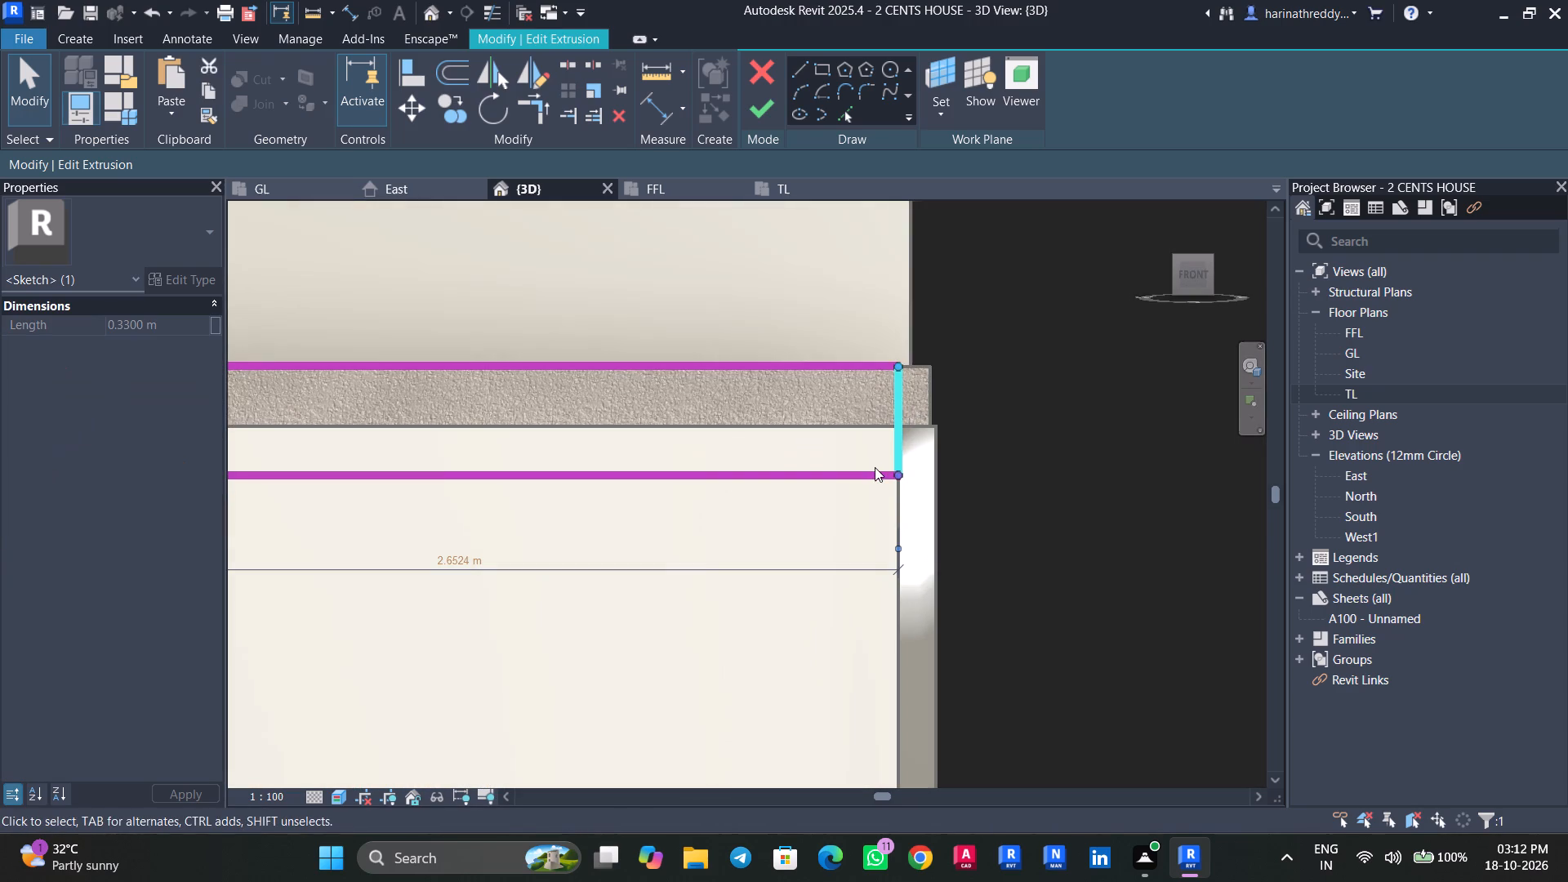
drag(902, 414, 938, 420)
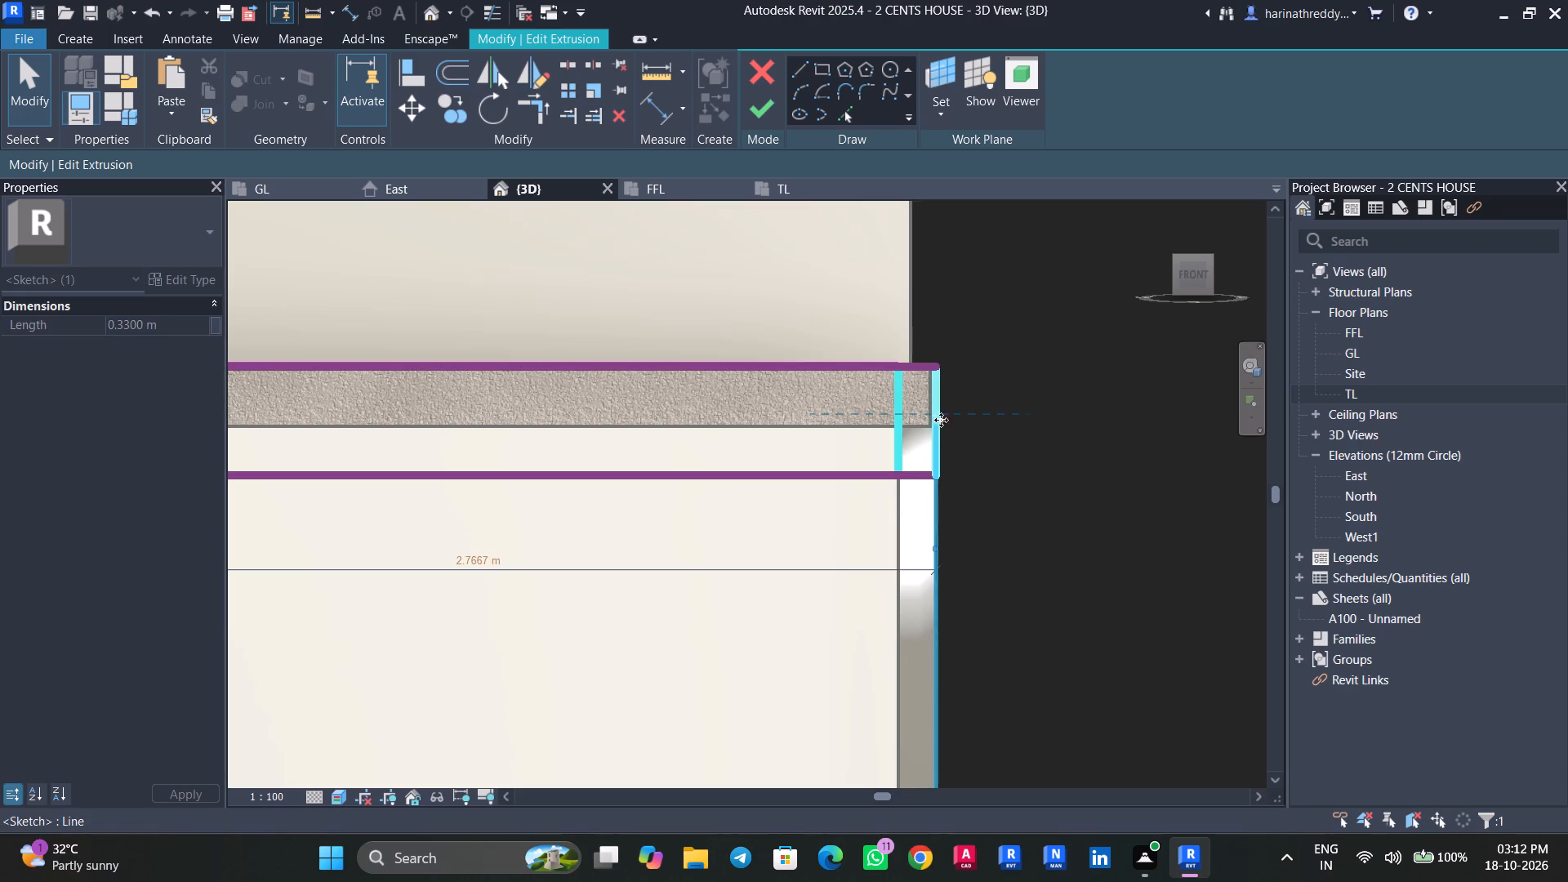
Finish the sketch with both rectangles and complete the in-place balcony base and roof band model.
scroll(955, 430, down, 4)
click(759, 116)
scroll(951, 365, down, 4)
shift+middle_drag(952, 365, 986, 412)
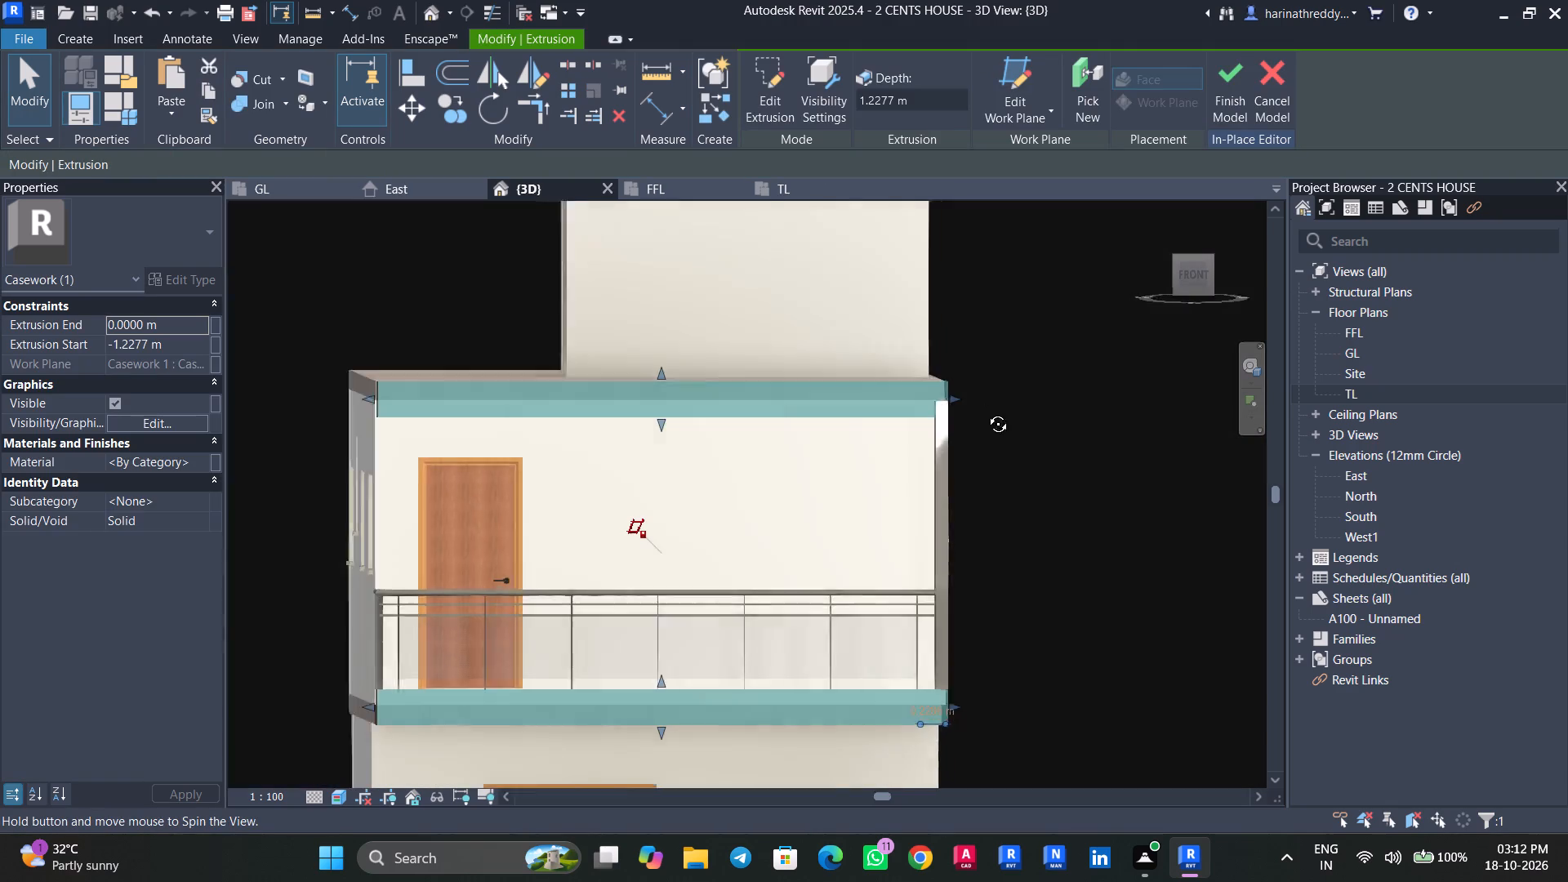
shift+middle_drag(986, 412, 1089, 457)
key(Escape)
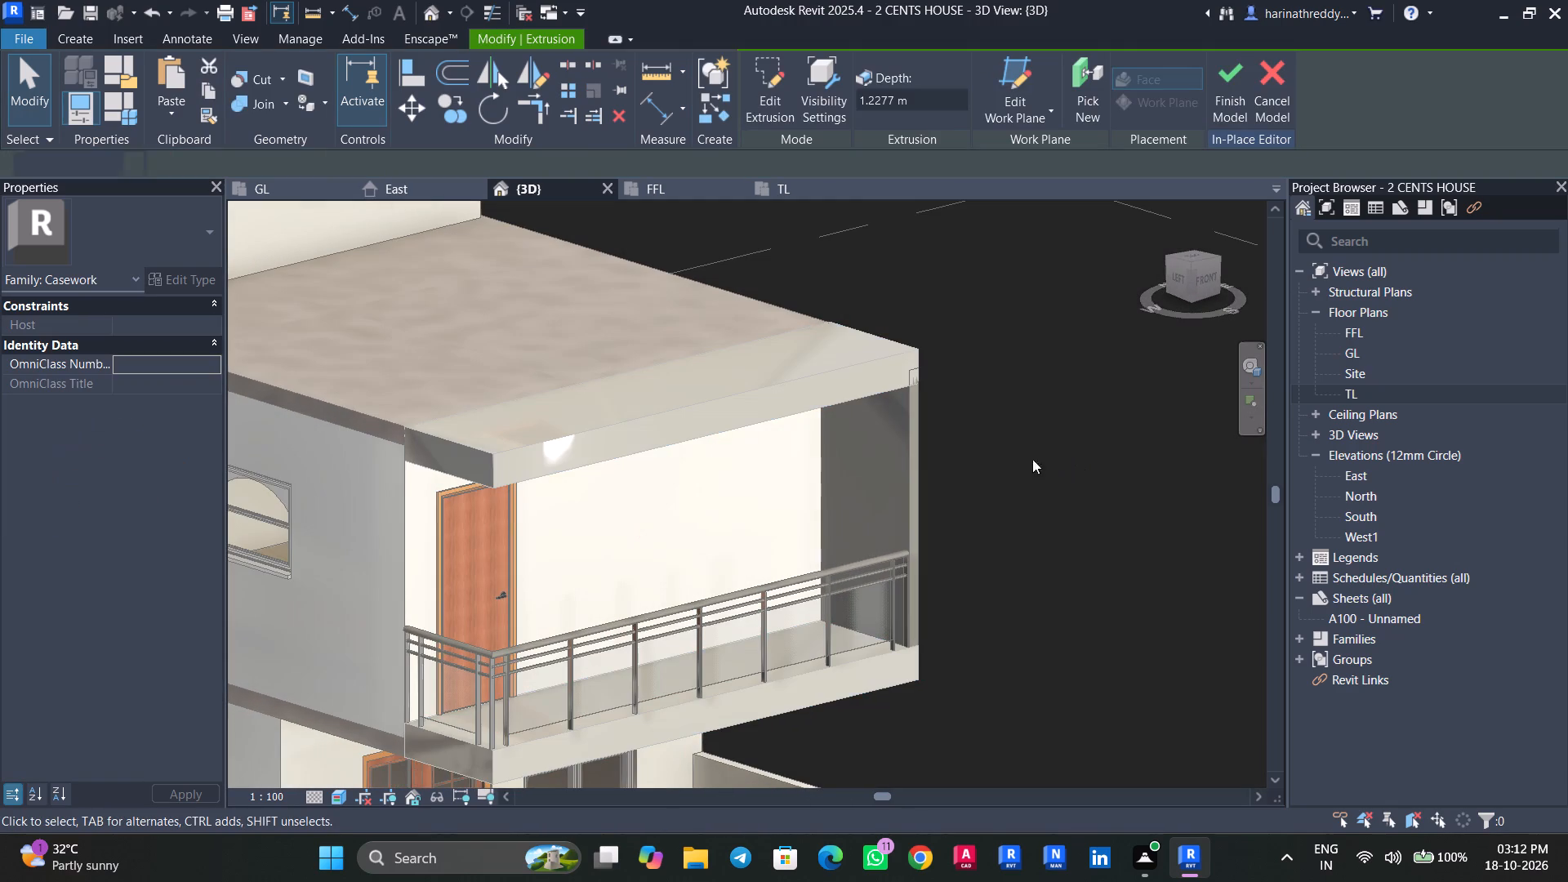
key(Escape)
shift+middle_drag(1145, 509, 1101, 483)
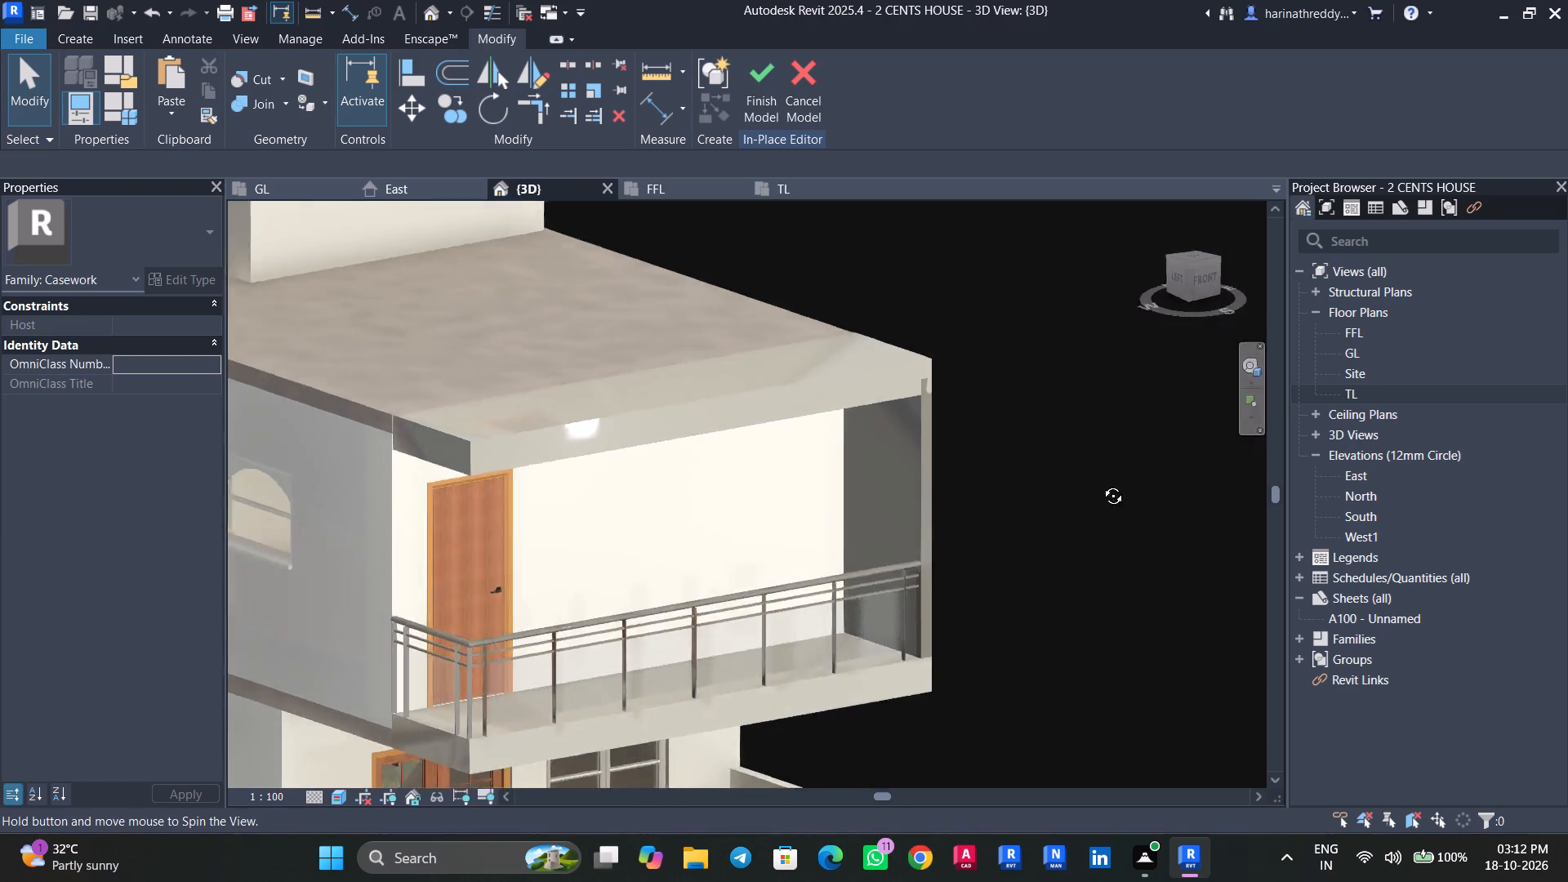
shift+middle_drag(1101, 483, 833, 518)
scroll(760, 604, down, 4)
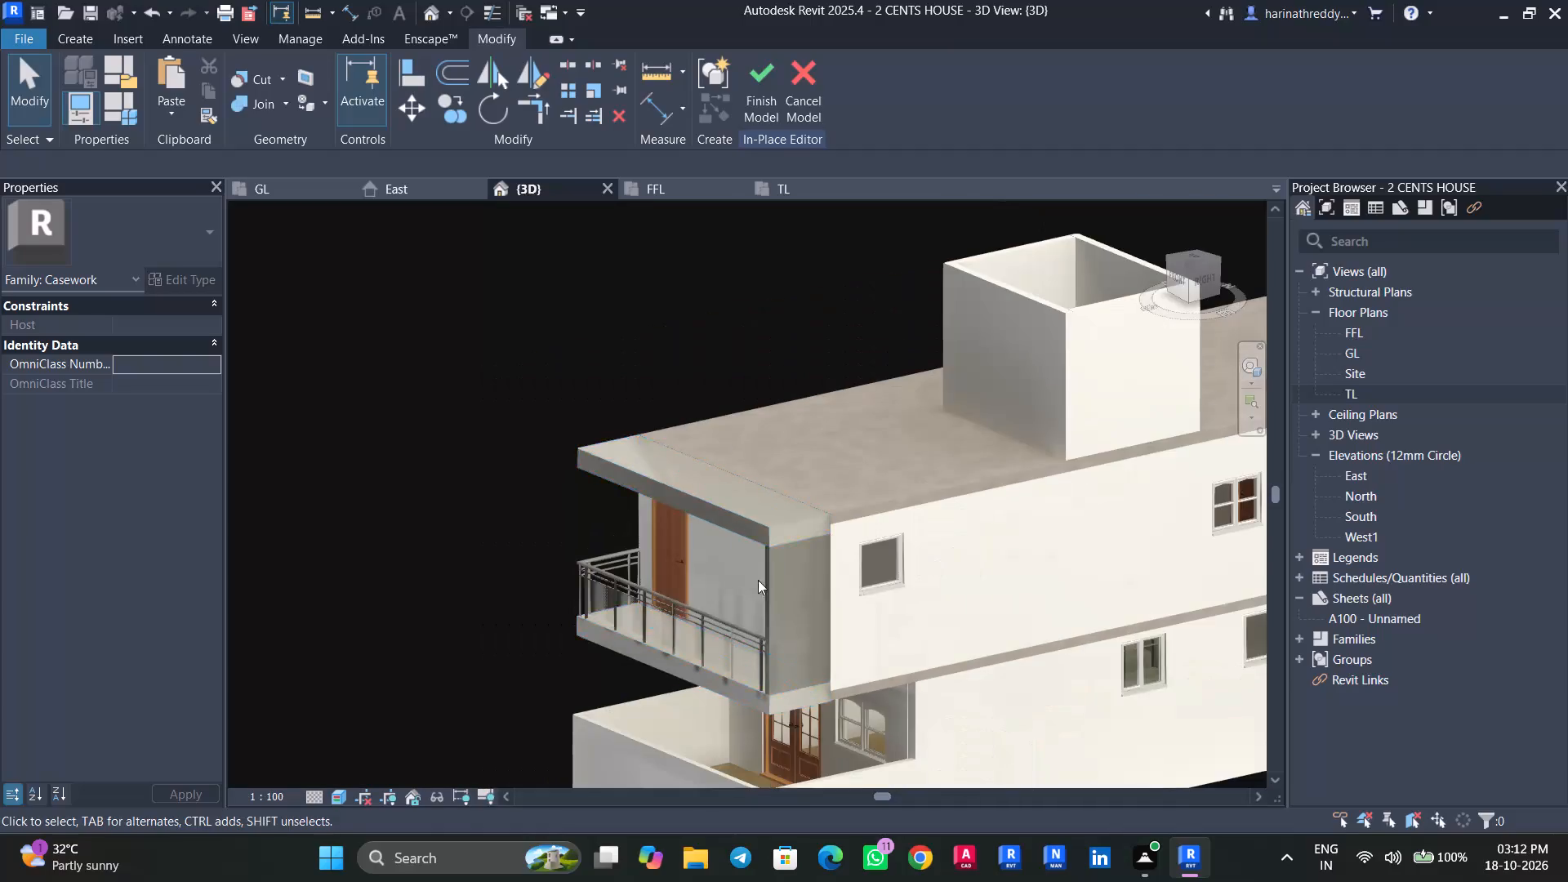
click(769, 103)
Lower the top of the balcony's side panel to the underside of the roof band.
shift+middle_drag(802, 651, 897, 542)
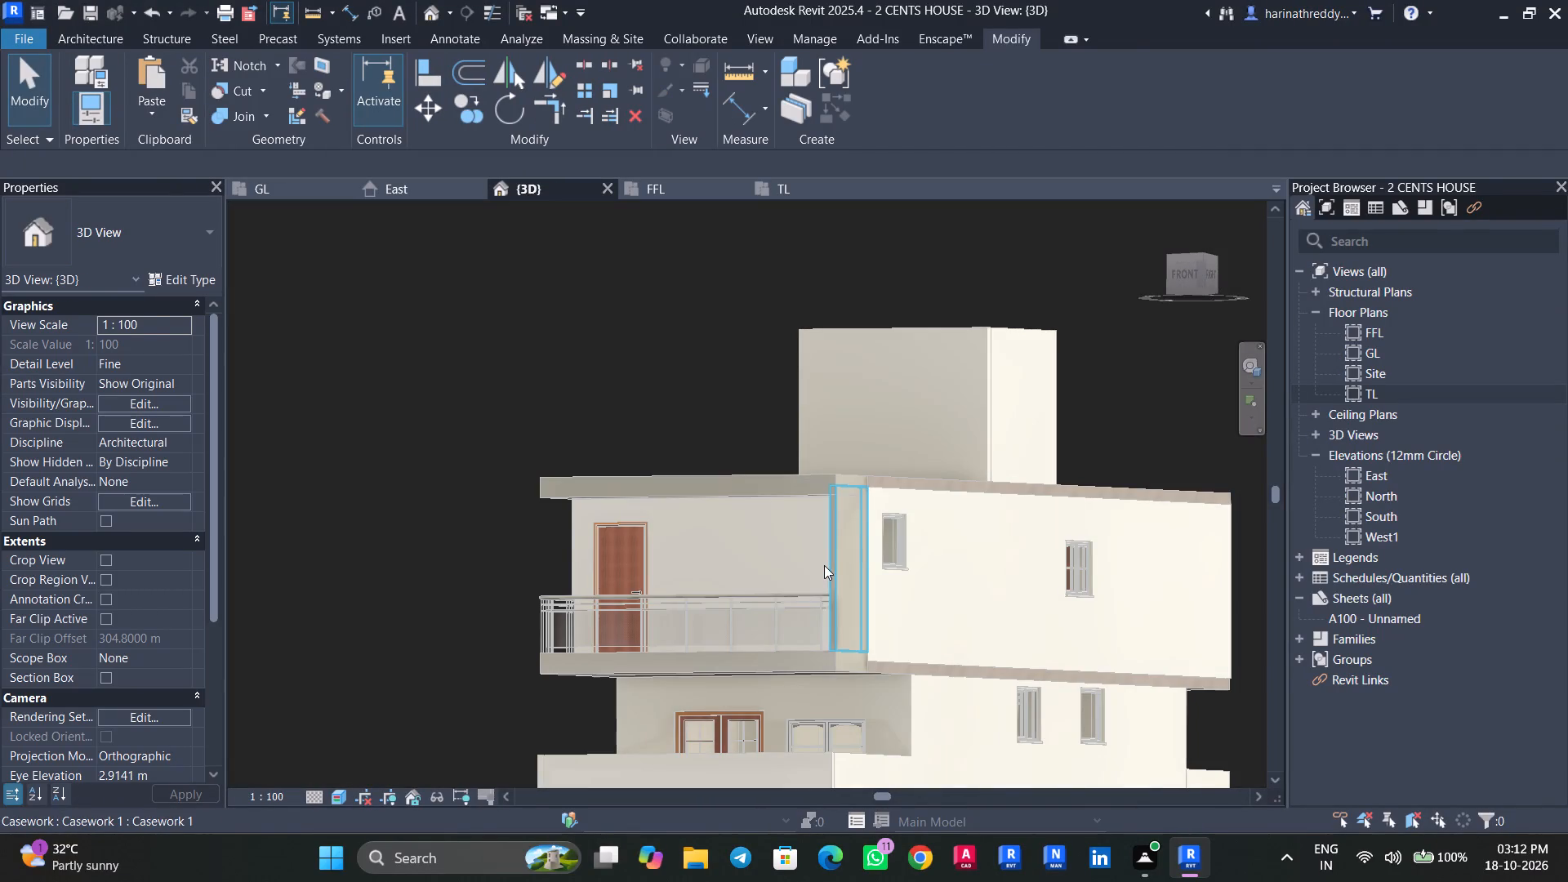
click(823, 565)
click(1182, 277)
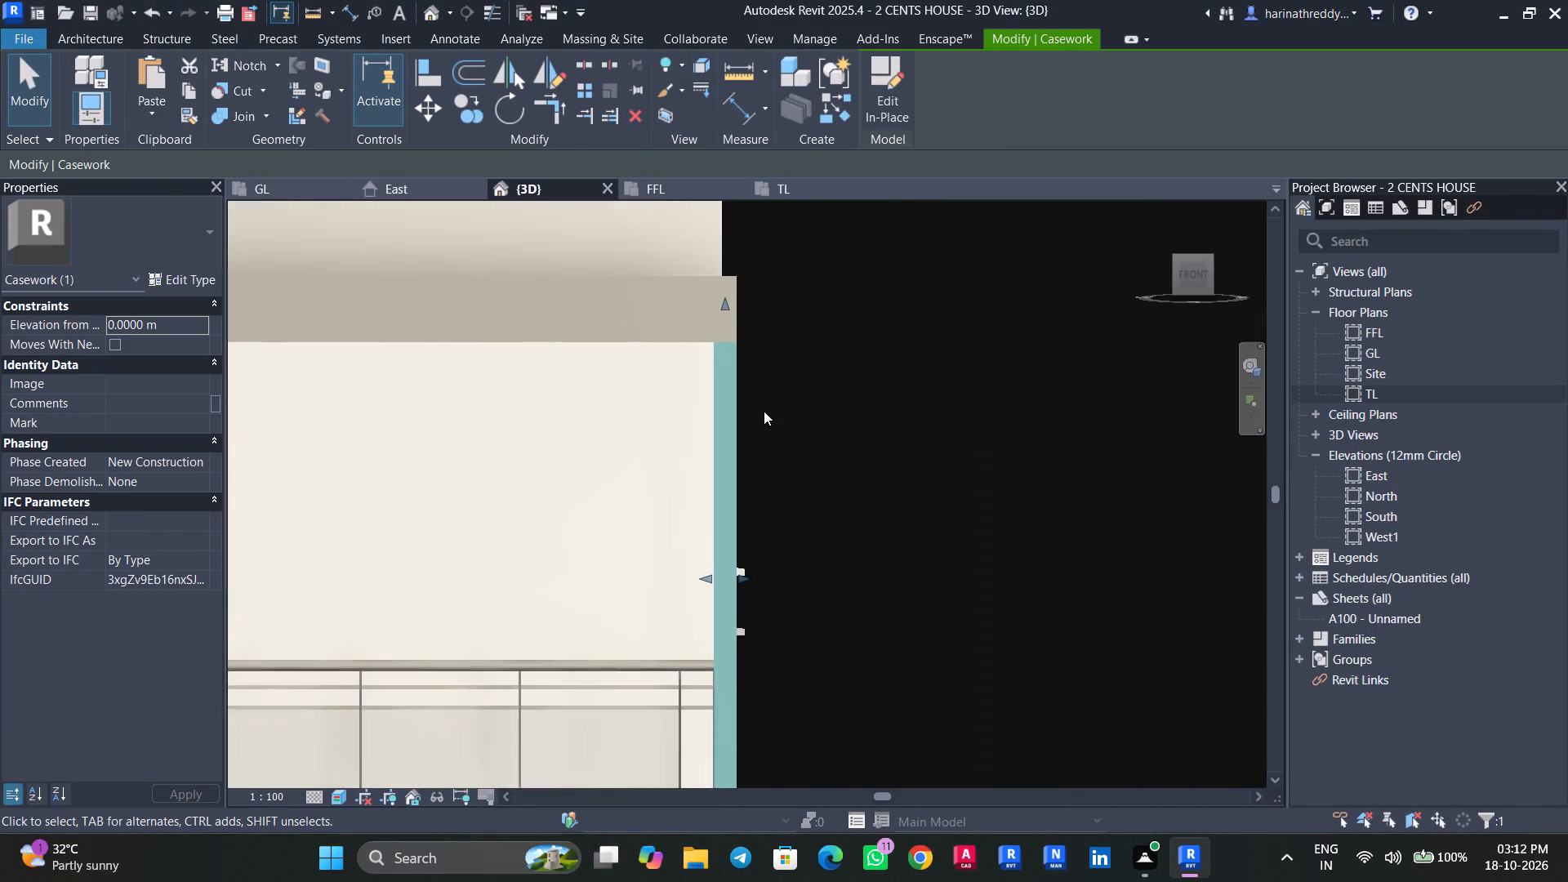
drag(746, 223, 748, 252)
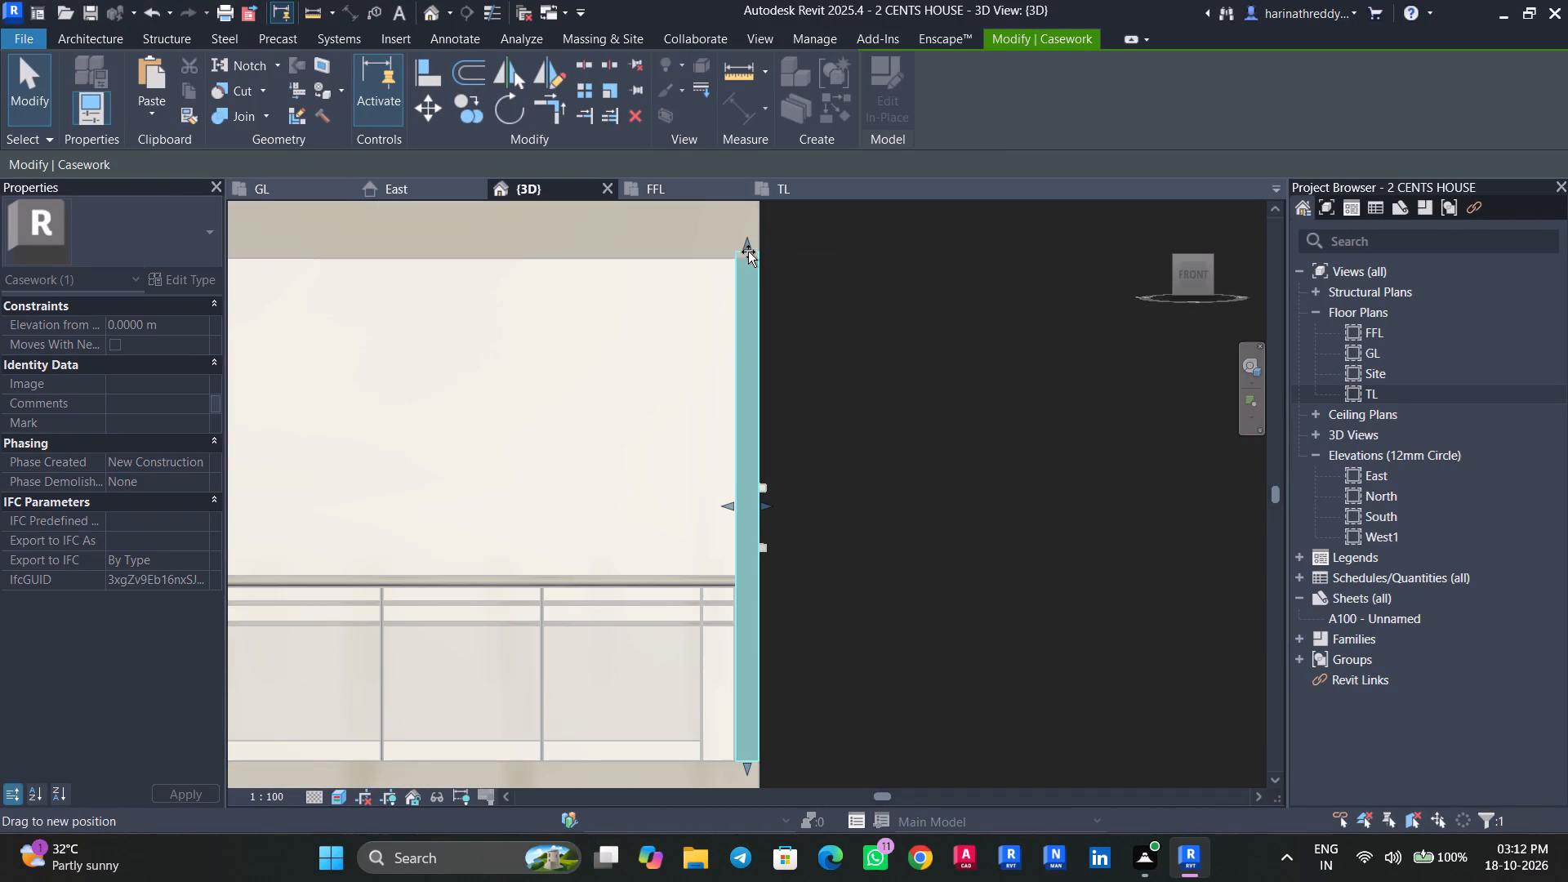
drag(748, 252, 748, 257)
scroll(756, 273, up, 4)
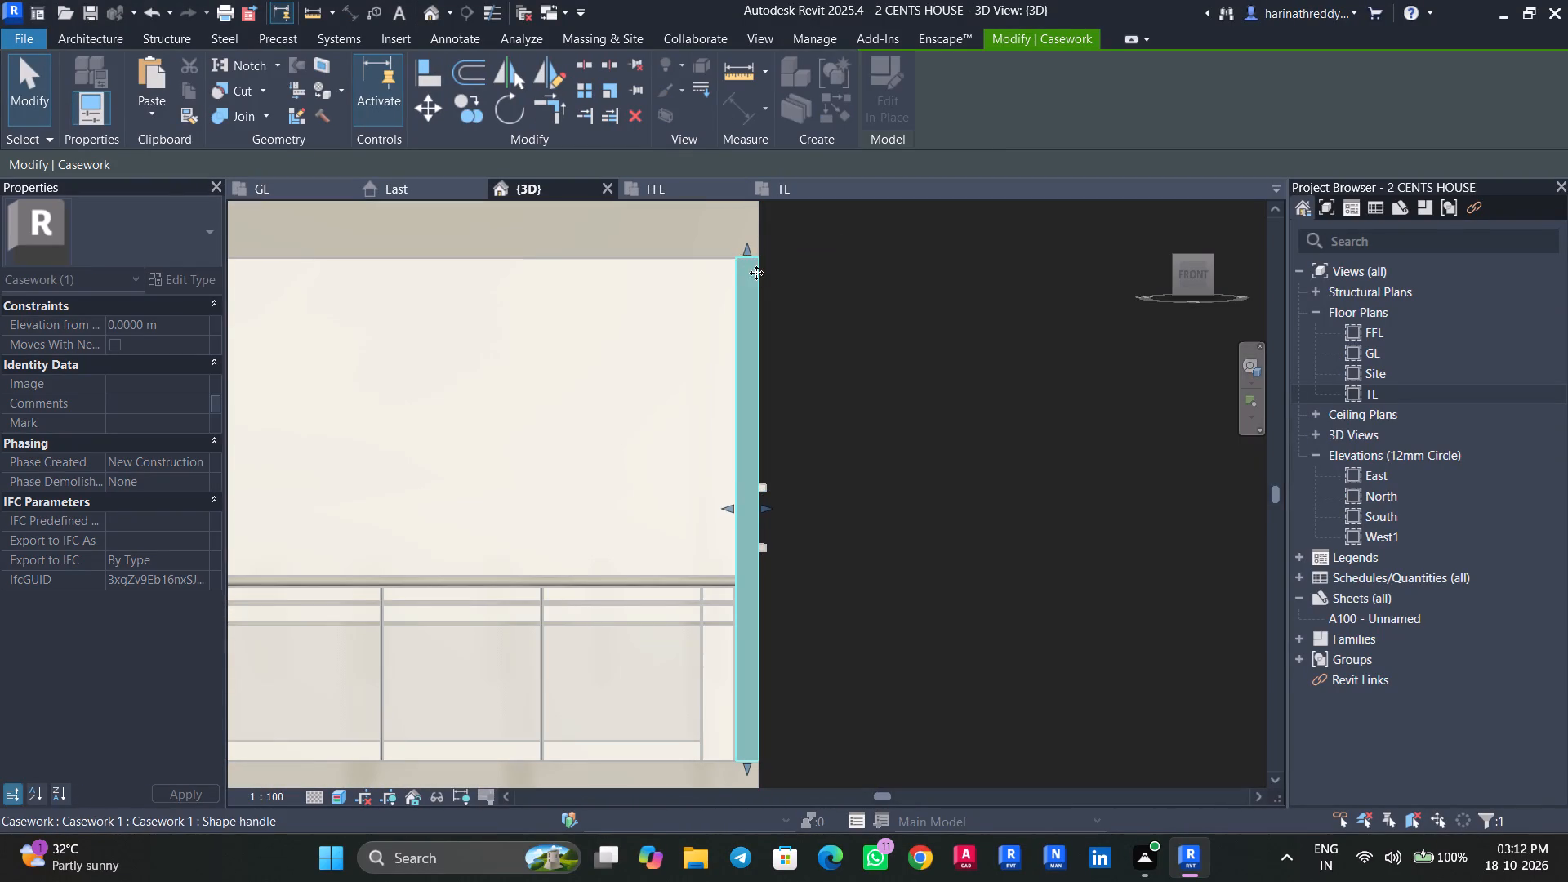
shift+middle_drag(920, 332, 768, 368)
key(Escape)
key(Escape)
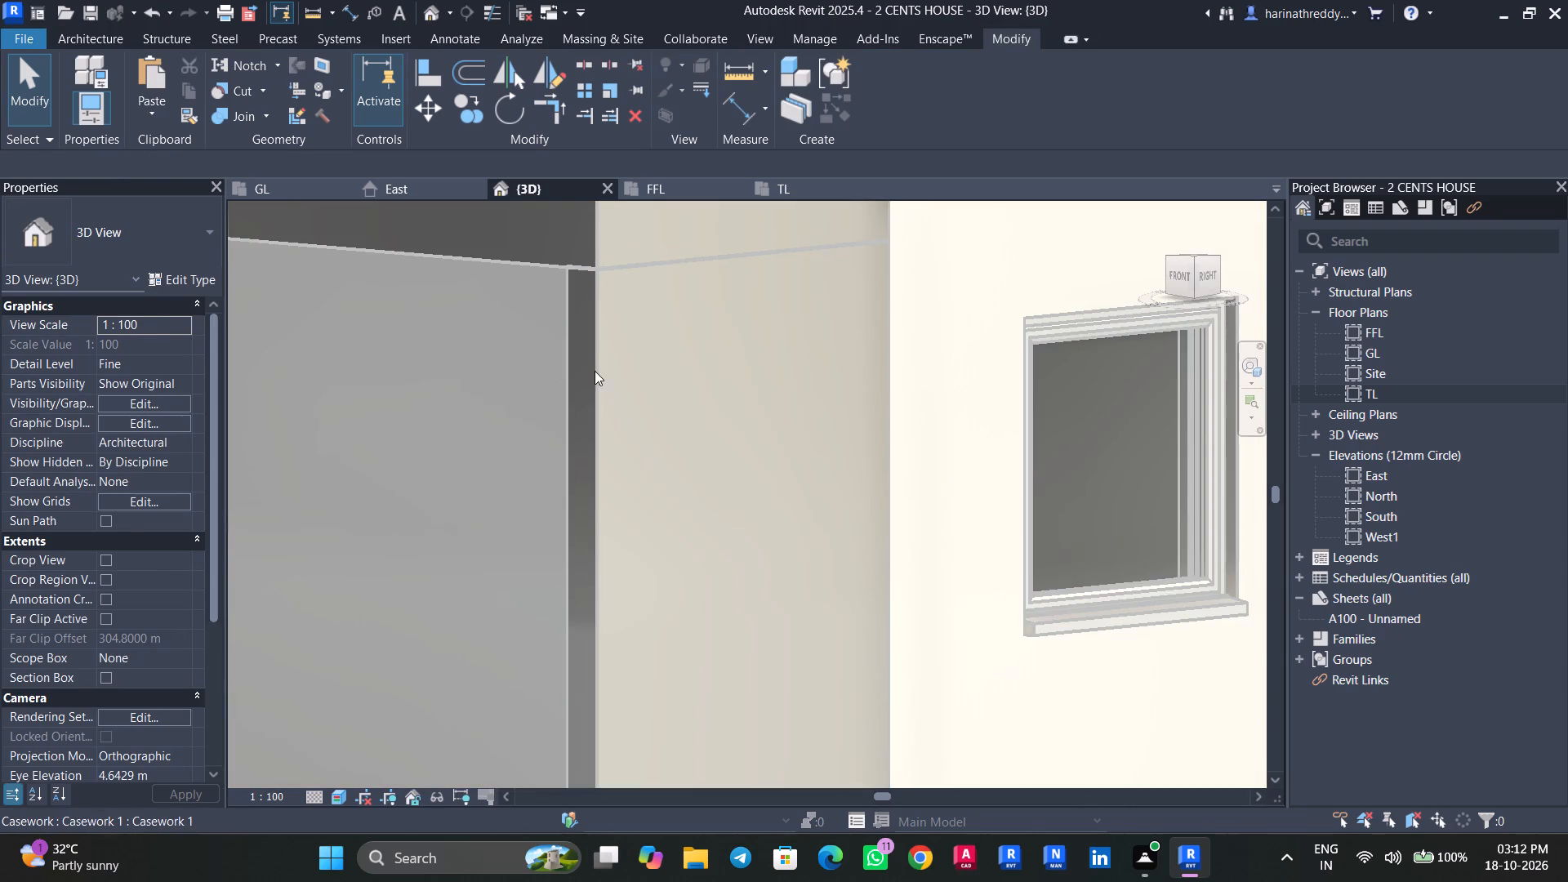
Examine the side panel's fit between the two bands and review the whole house from several sides.
click(597, 372)
shift+middle_drag(627, 410, 451, 398)
scroll(459, 398, down, 8)
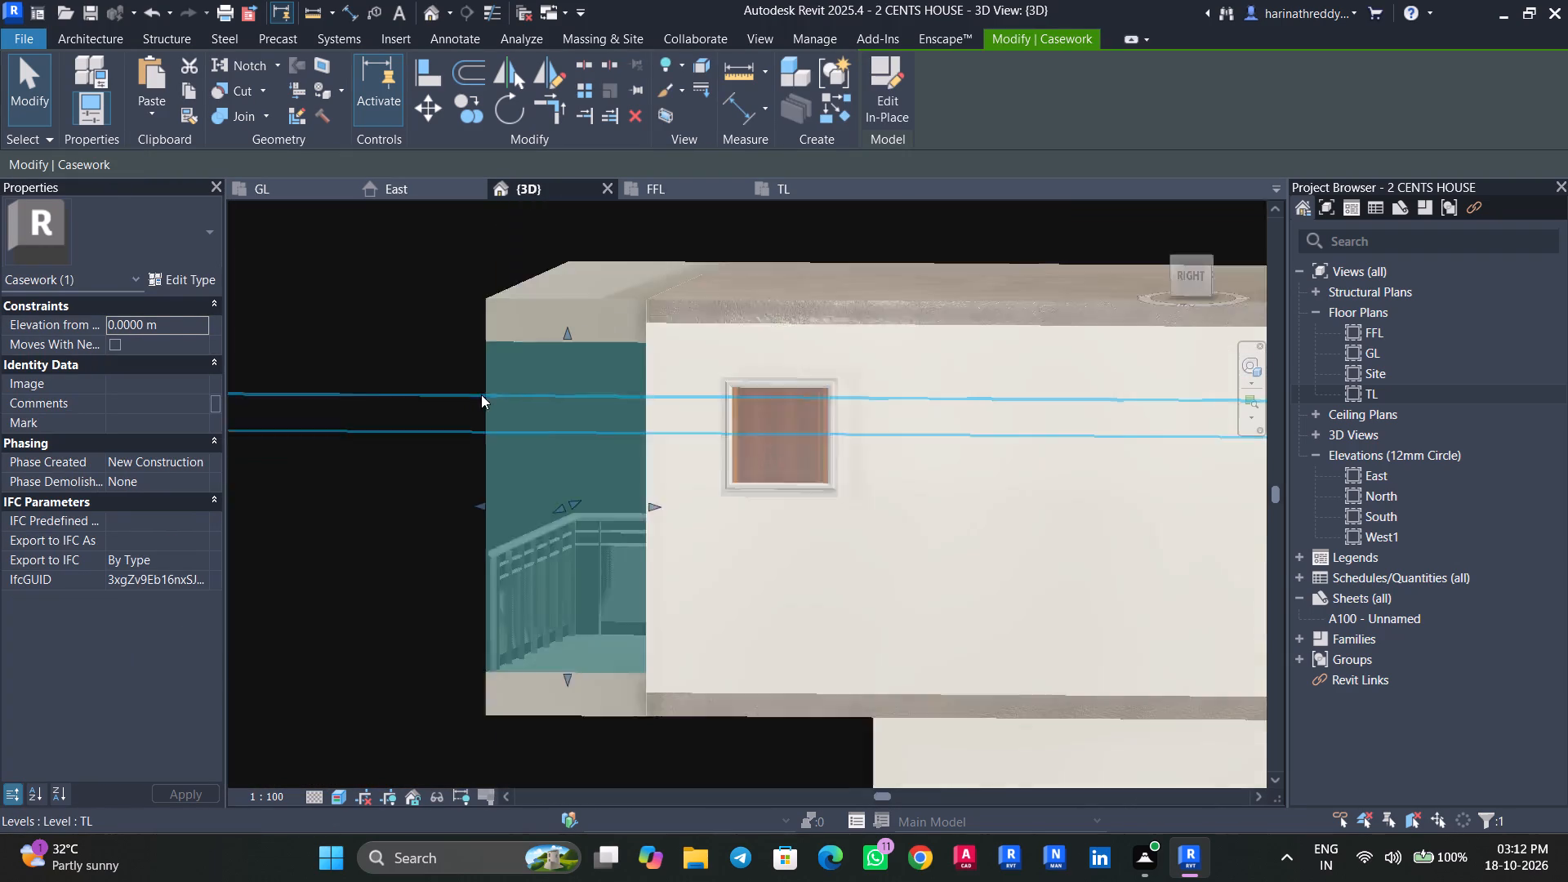
shift+middle_drag(540, 410, 649, 426)
key(Escape)
key(Escape)
scroll(829, 513, down, 3)
shift+middle_drag(842, 519, 969, 537)
middle_drag(969, 537, 1272, 495)
scroll(1158, 573, down, 5)
shift+middle_drag(1079, 718, 1224, 693)
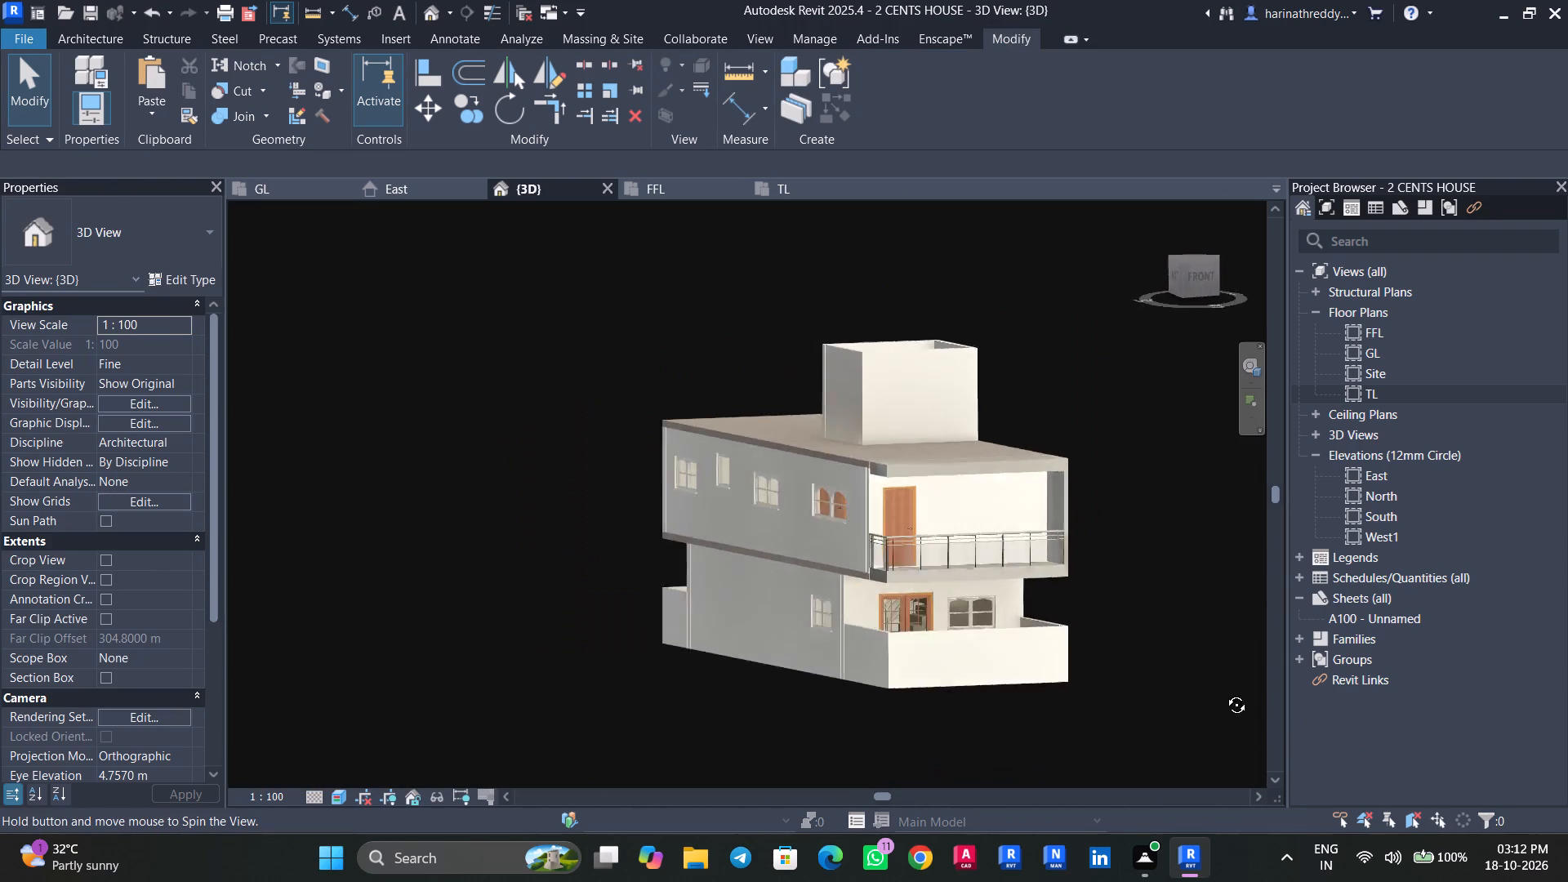
shift+middle_drag(1224, 693, 1270, 679)
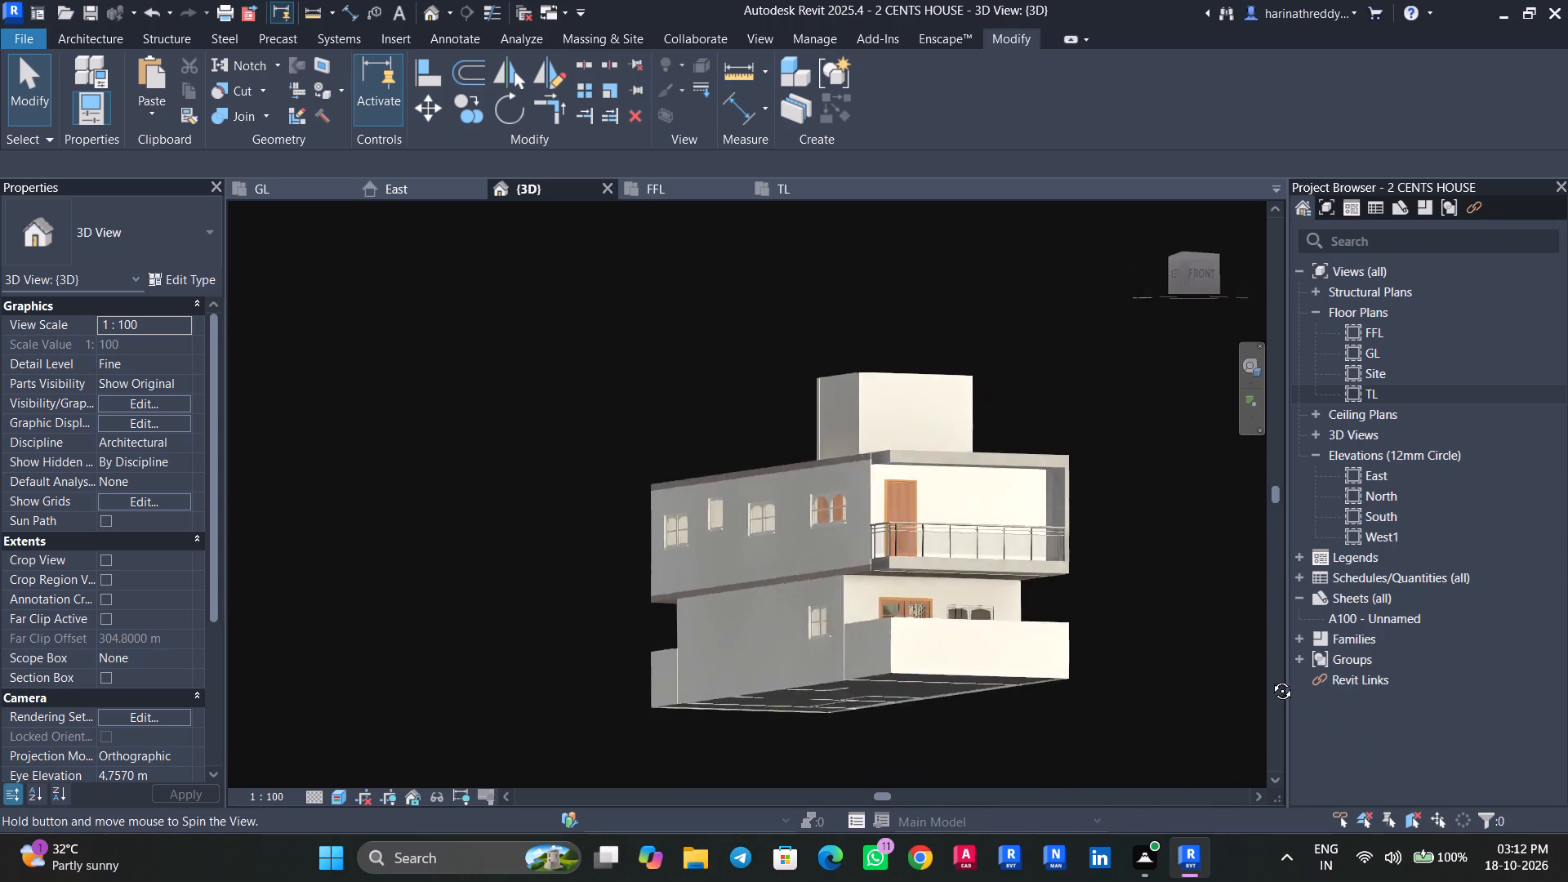
shift+middle_drag(1270, 679, 1289, 734)
middle_drag(1221, 711, 1010, 760)
scroll(1022, 743, up, 3)
middle_drag(1031, 710, 1081, 725)
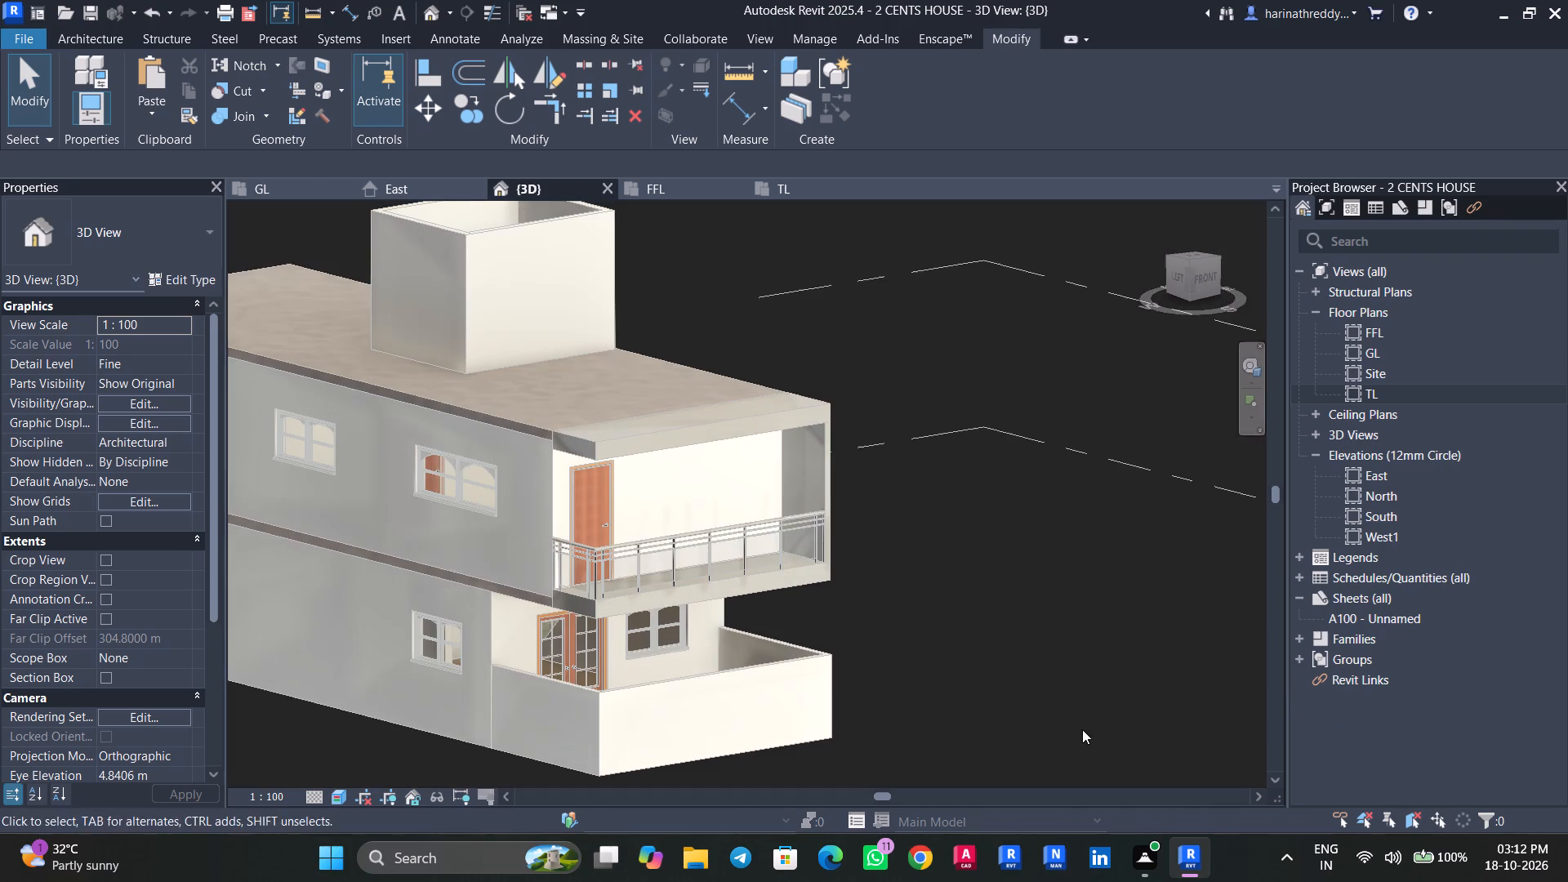
Save the house project.
key(ctrl+s)
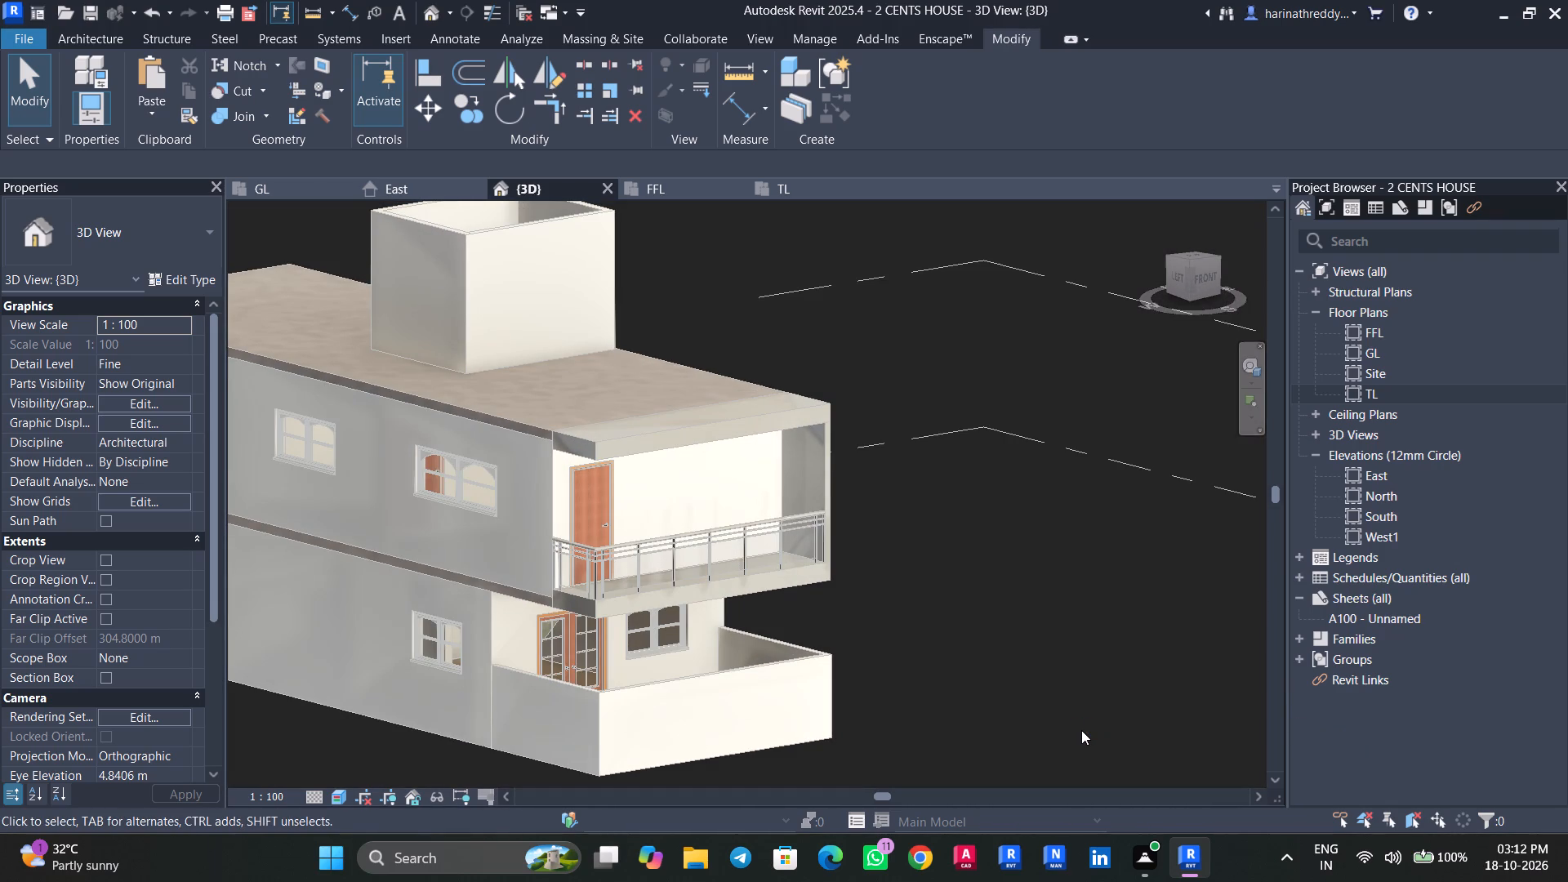
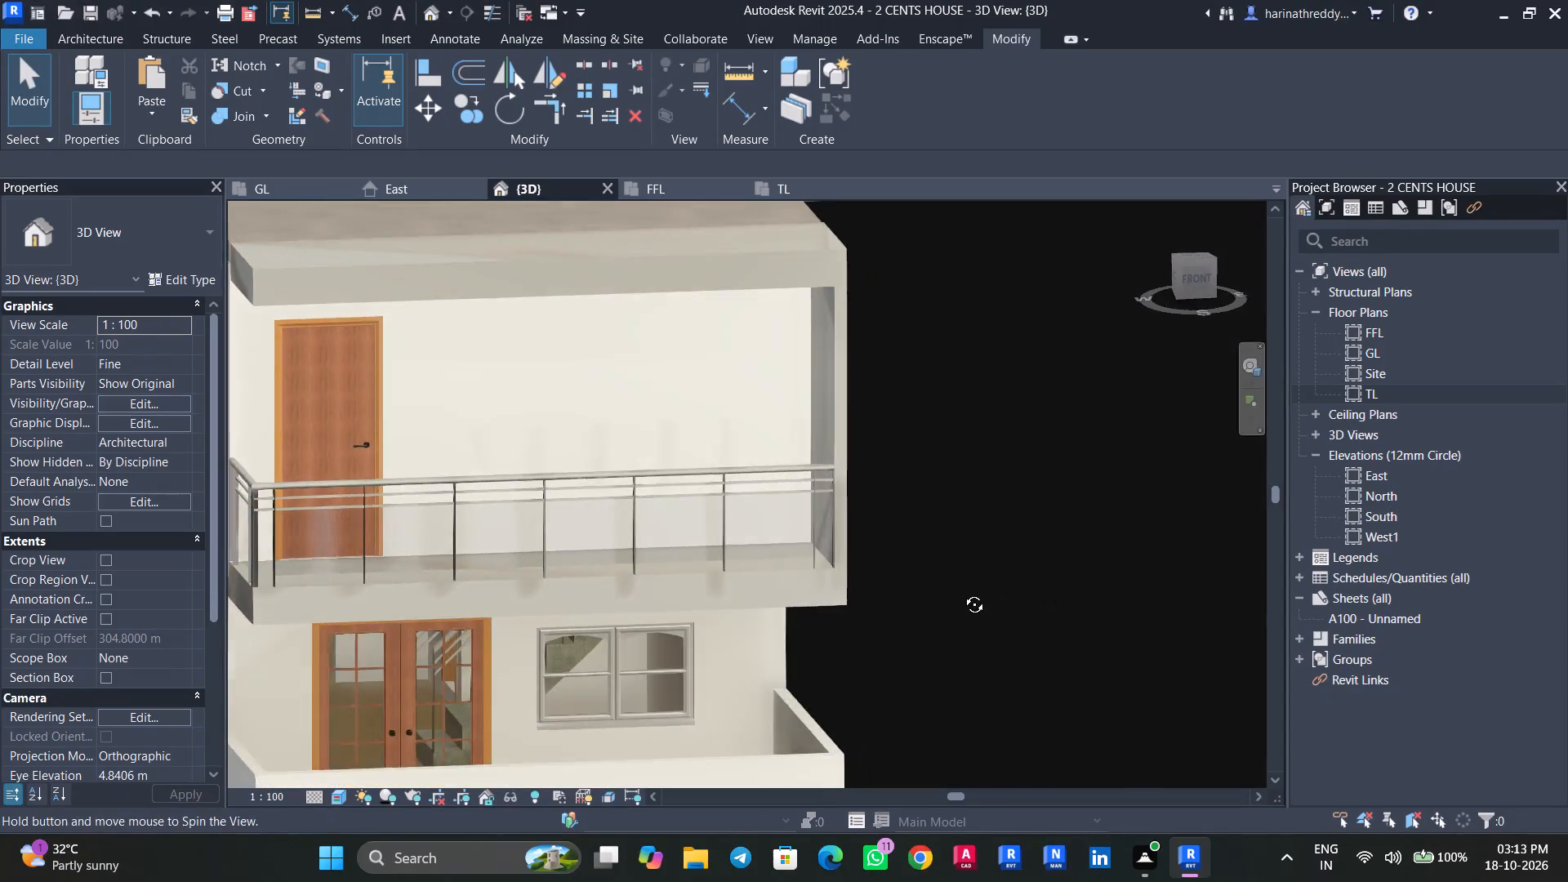
Examine the whole house model in 3D from the front, both long sides and above the roof.
middle_drag(986, 590, 1110, 647)
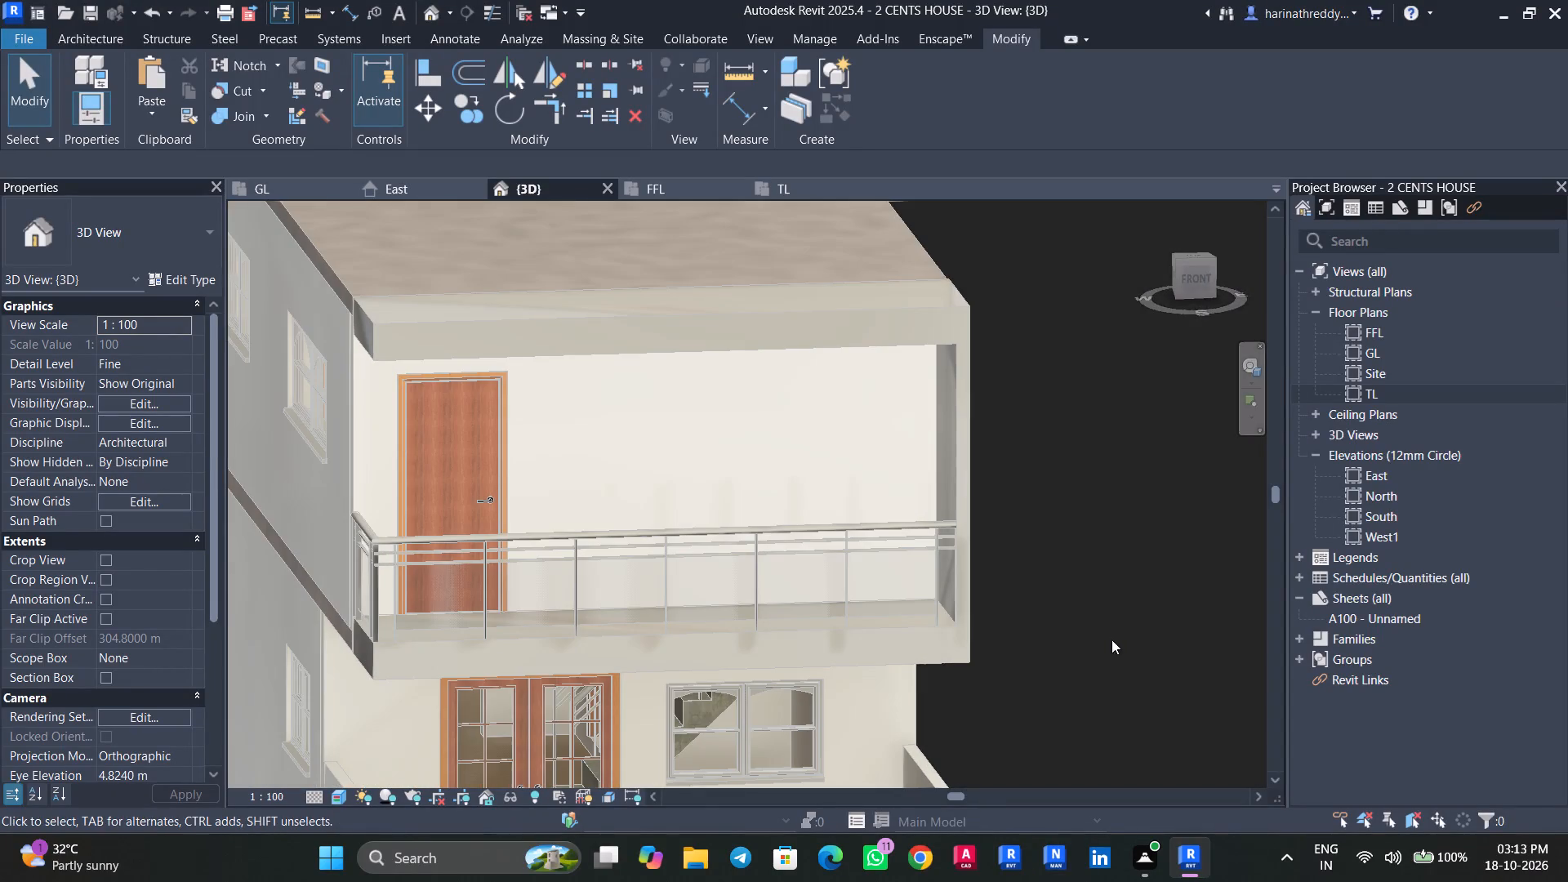
click(1173, 296)
click(1206, 278)
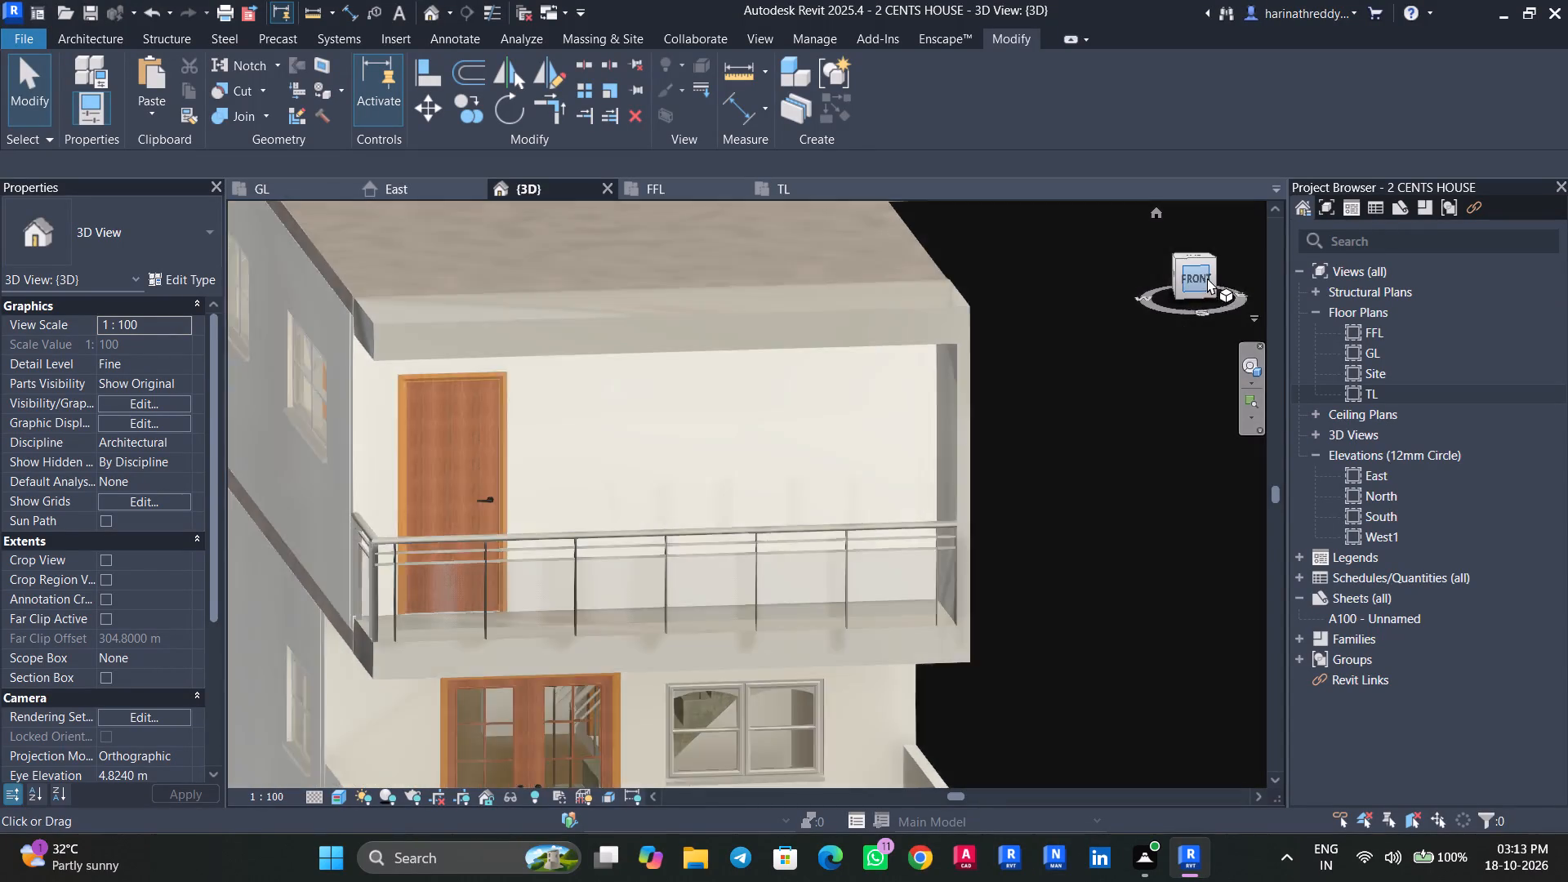
scroll(626, 550, up, 10)
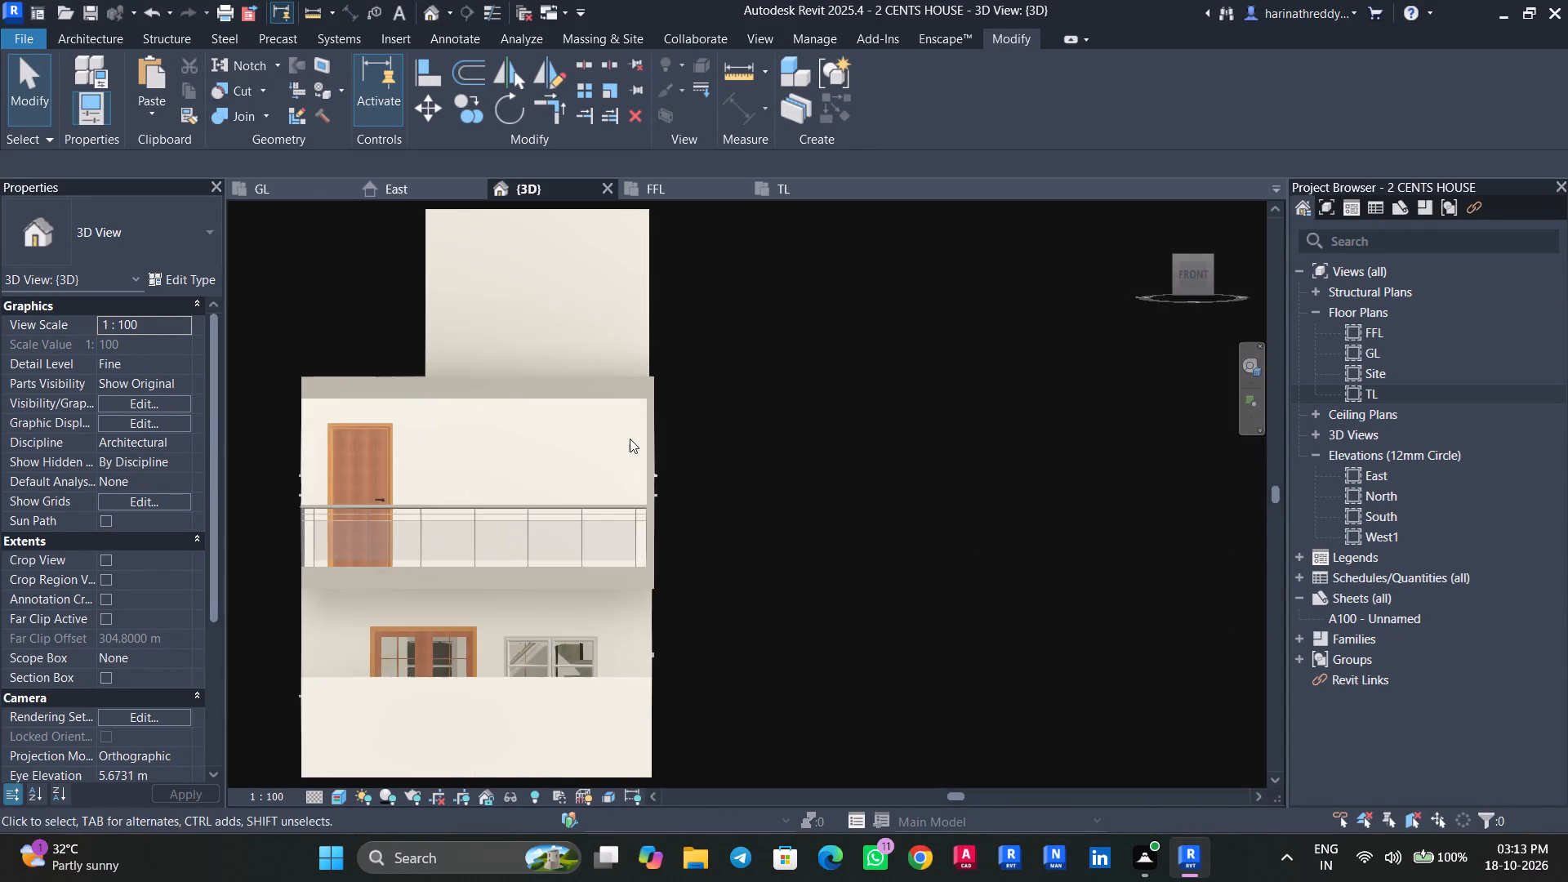
scroll(640, 449, up, 4)
scroll(813, 488, down, 4)
shift+middle_drag(814, 488, 708, 656)
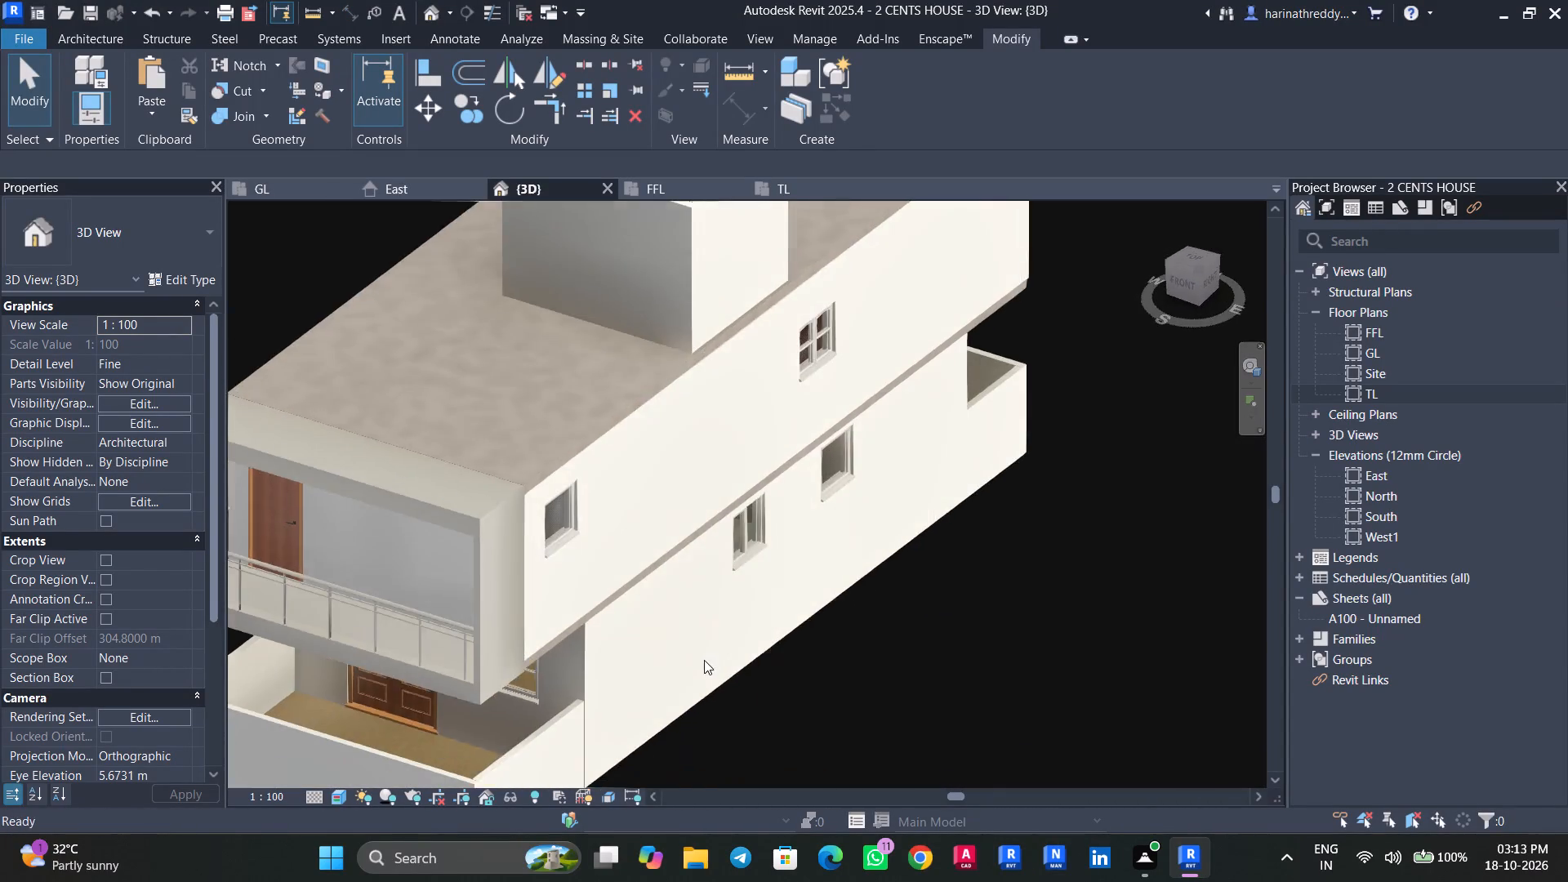
middle_drag(708, 661, 953, 612)
shift+middle_drag(930, 612, 907, 571)
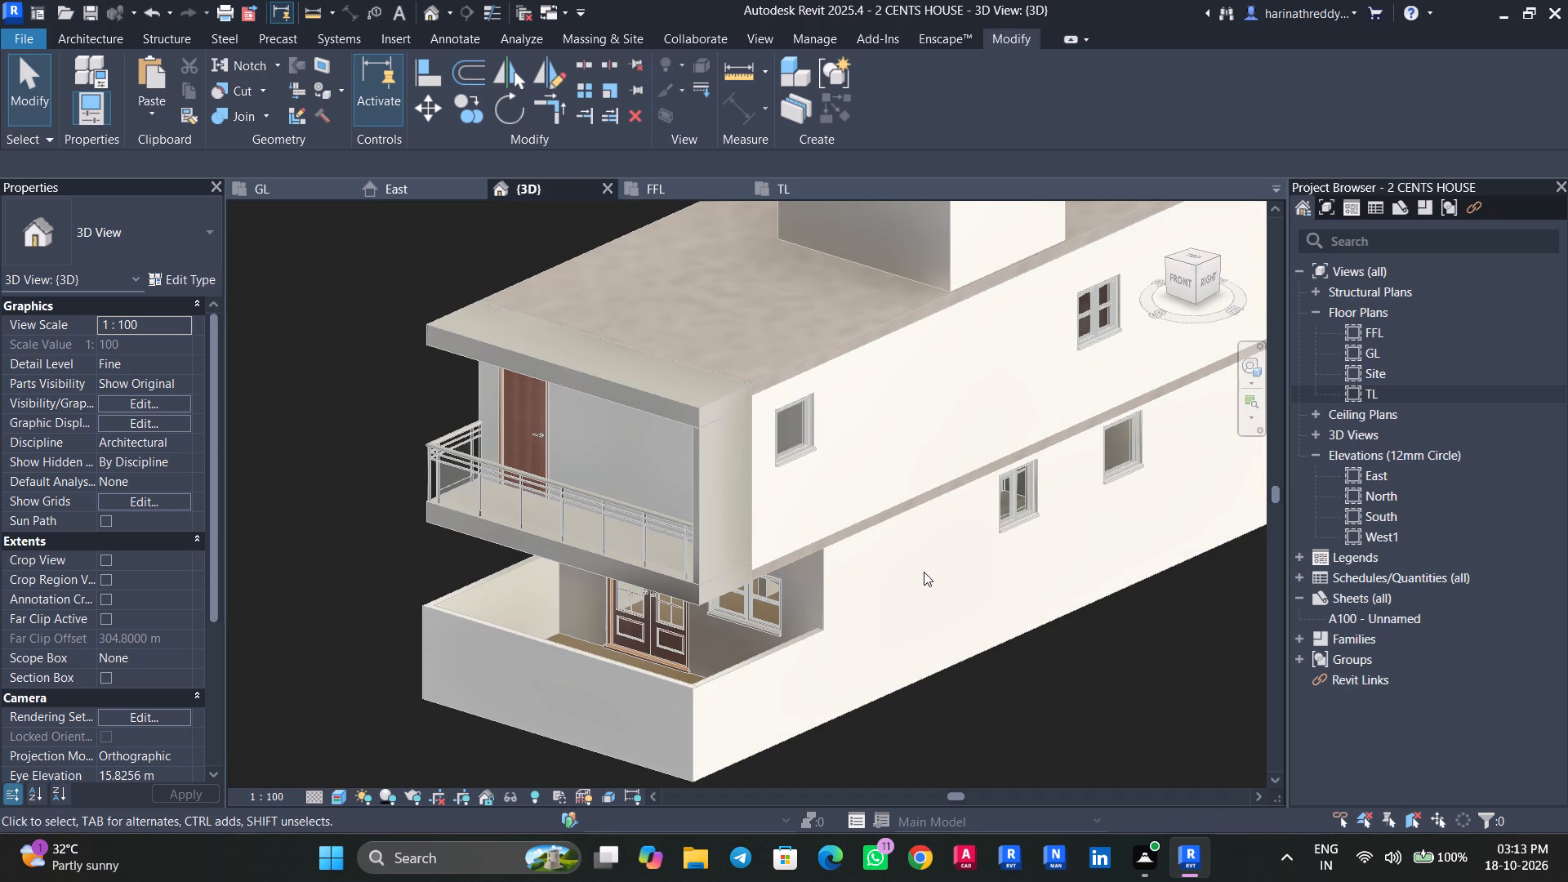
shift+middle_drag(560, 547, 653, 445)
shift+scroll(656, 445, up, 1)
shift+middle_drag(717, 502, 639, 604)
scroll(653, 612, down, 4)
middle_drag(654, 612, 822, 764)
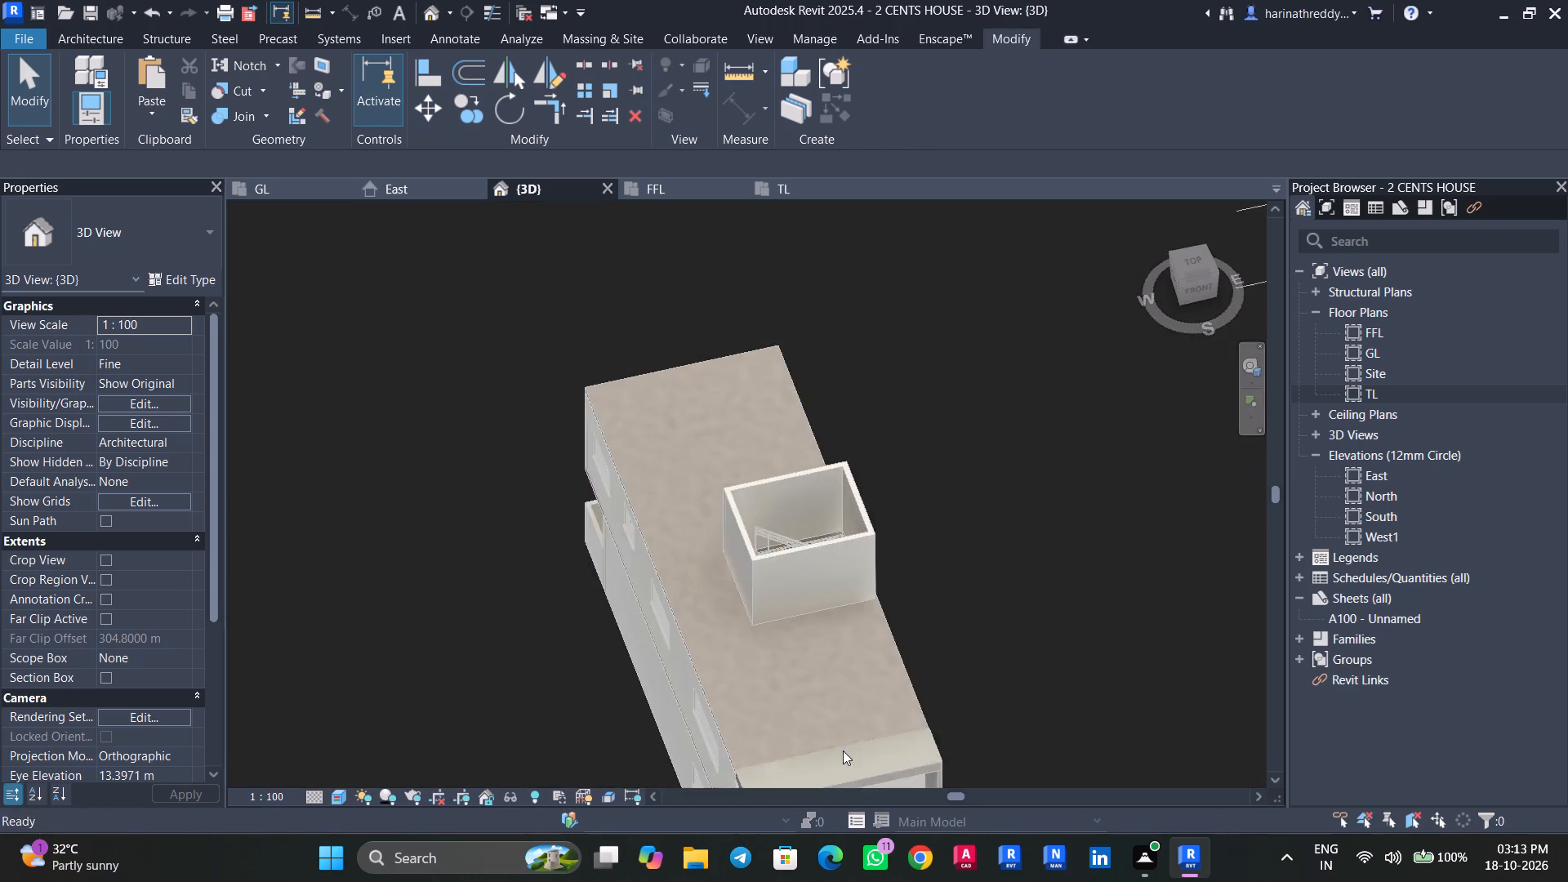
scroll(846, 745, up, 5)
middle_drag(859, 745, 1005, 688)
scroll(979, 666, down, 2)
shift+middle_drag(979, 666, 1136, 601)
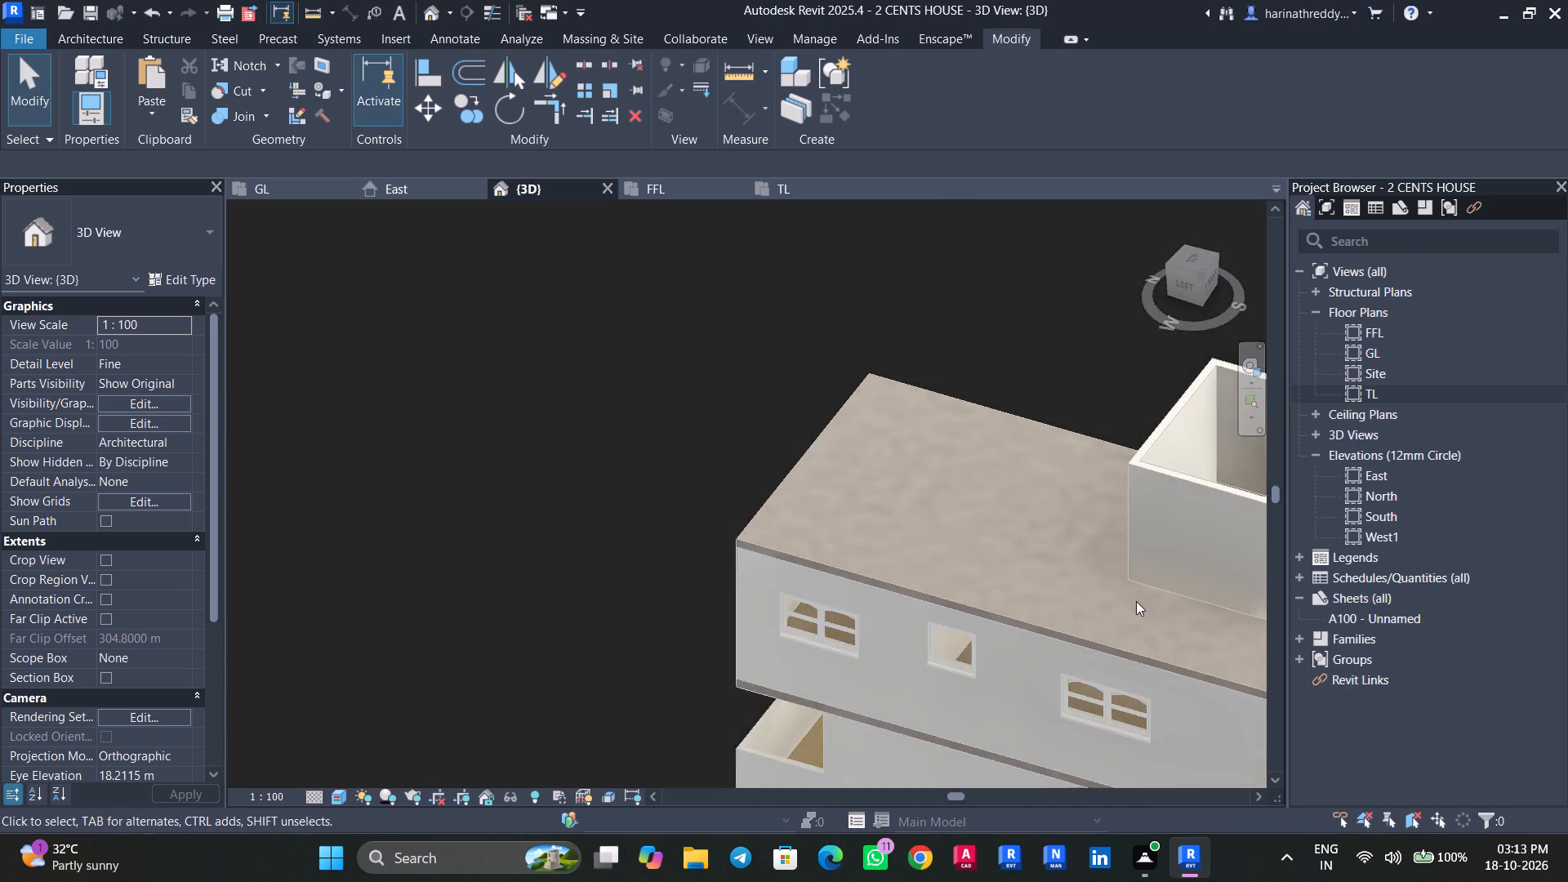
middle_drag(1134, 601, 541, 603)
shift+middle_drag(865, 670, 887, 591)
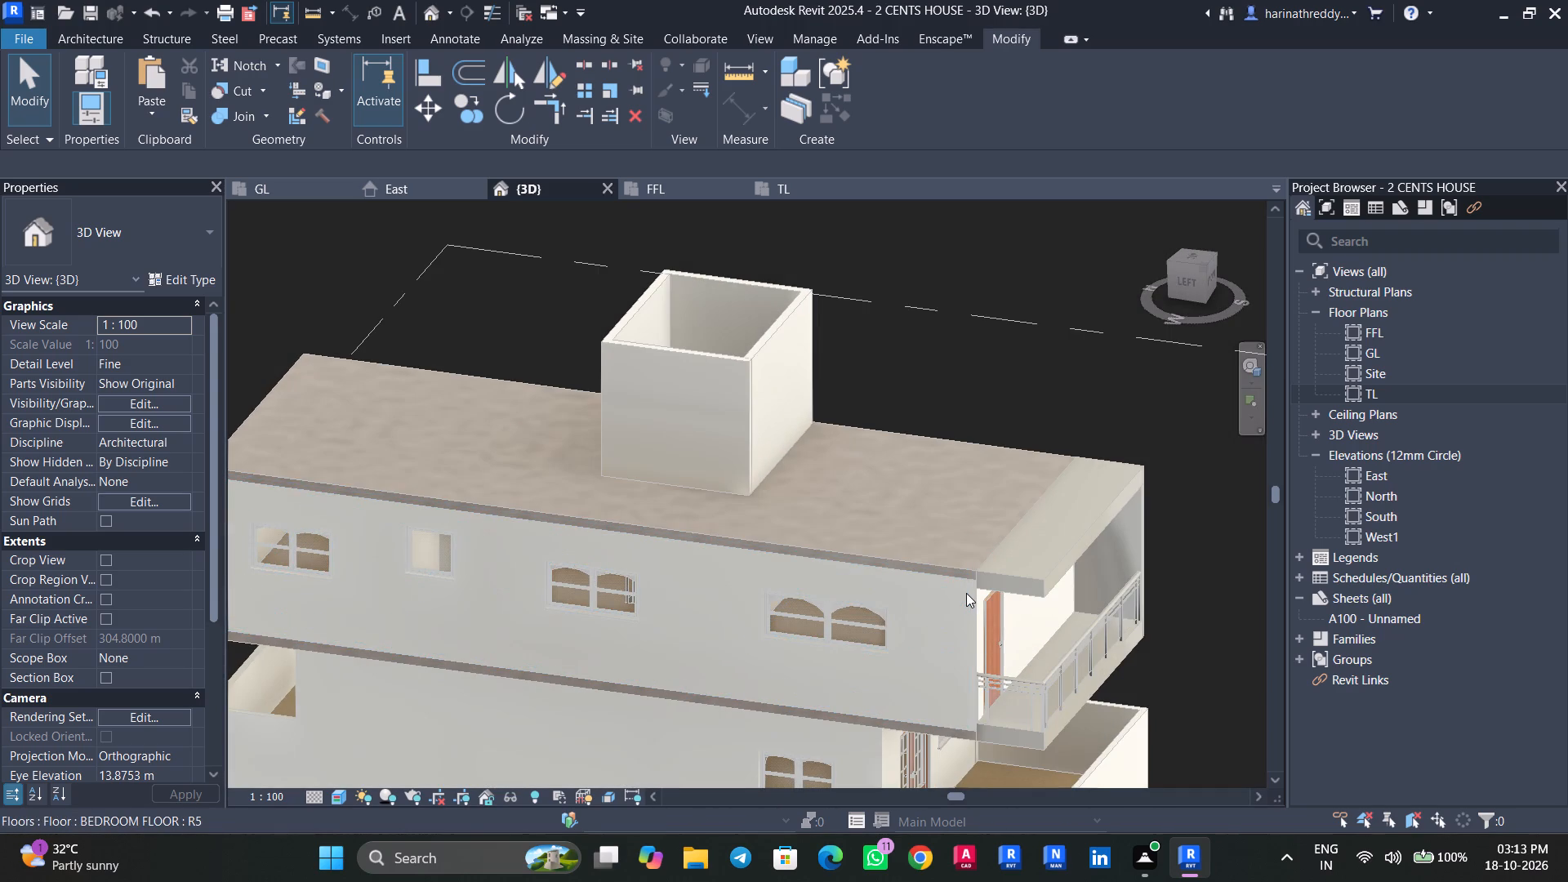
middle_drag(964, 606, 882, 560)
Examine the balcony's top slab, side wall and their junction with the roof slab from the house's left side.
scroll(955, 533, up, 2)
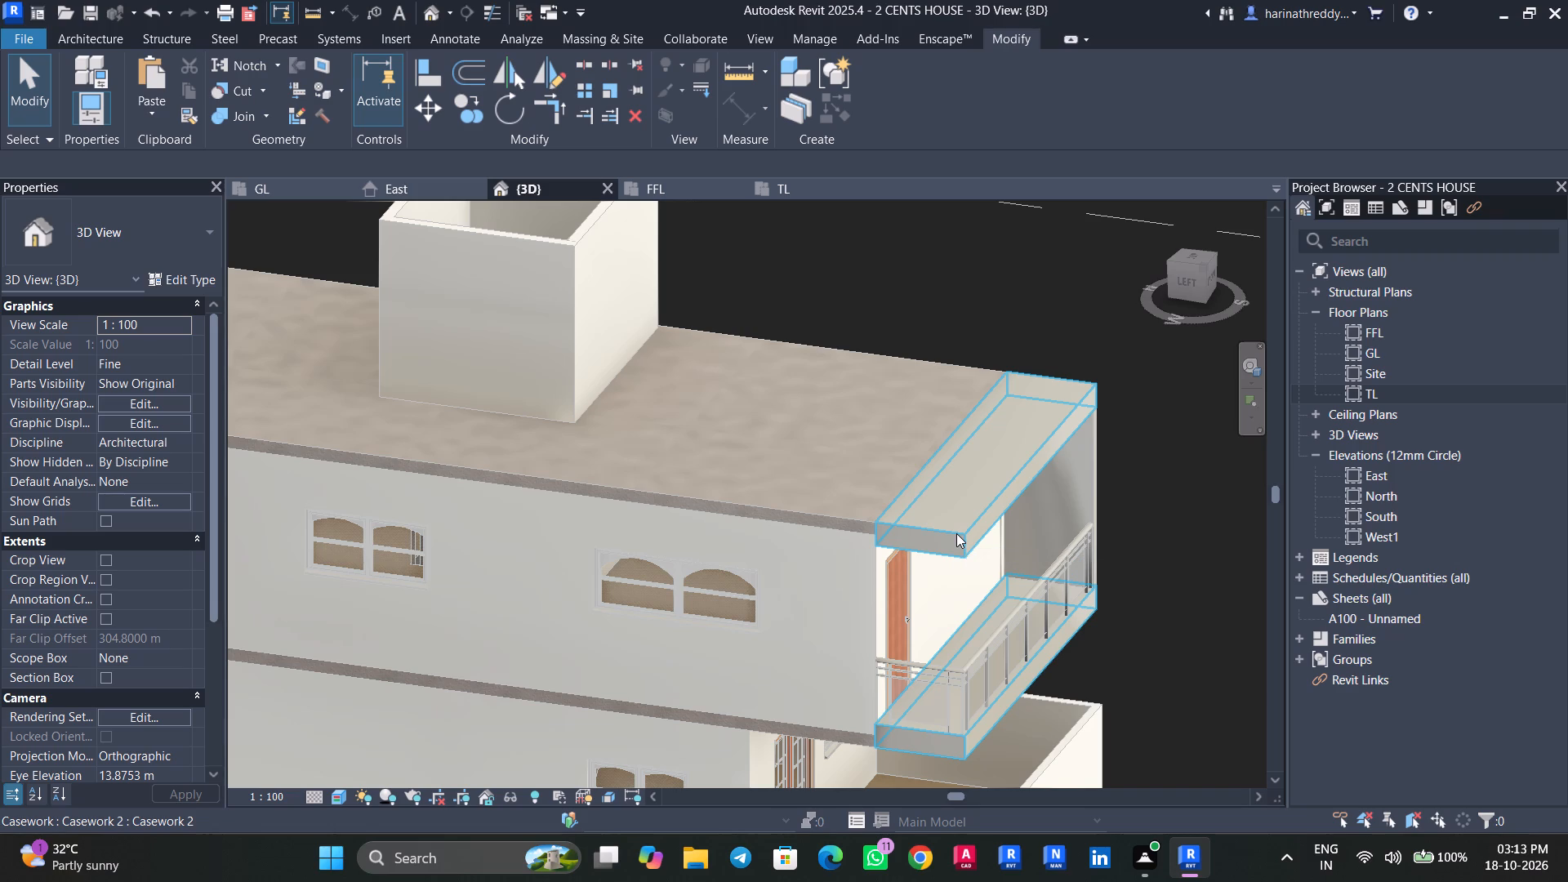
shift+middle_drag(1013, 577, 1051, 494)
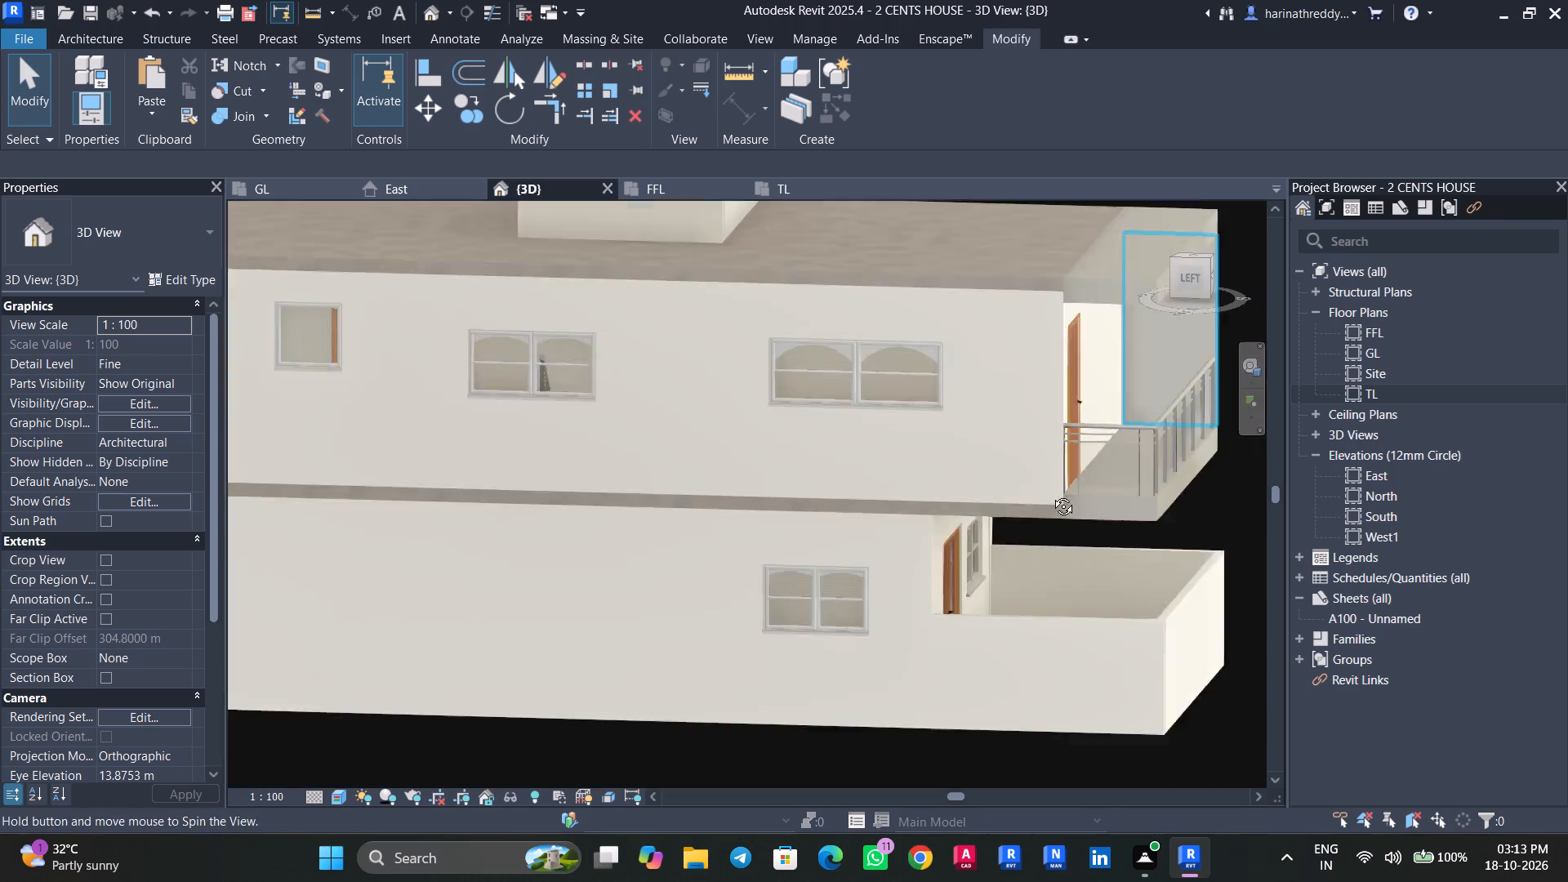
shift+middle_drag(1051, 494, 1069, 465)
middle_drag(1064, 468, 626, 813)
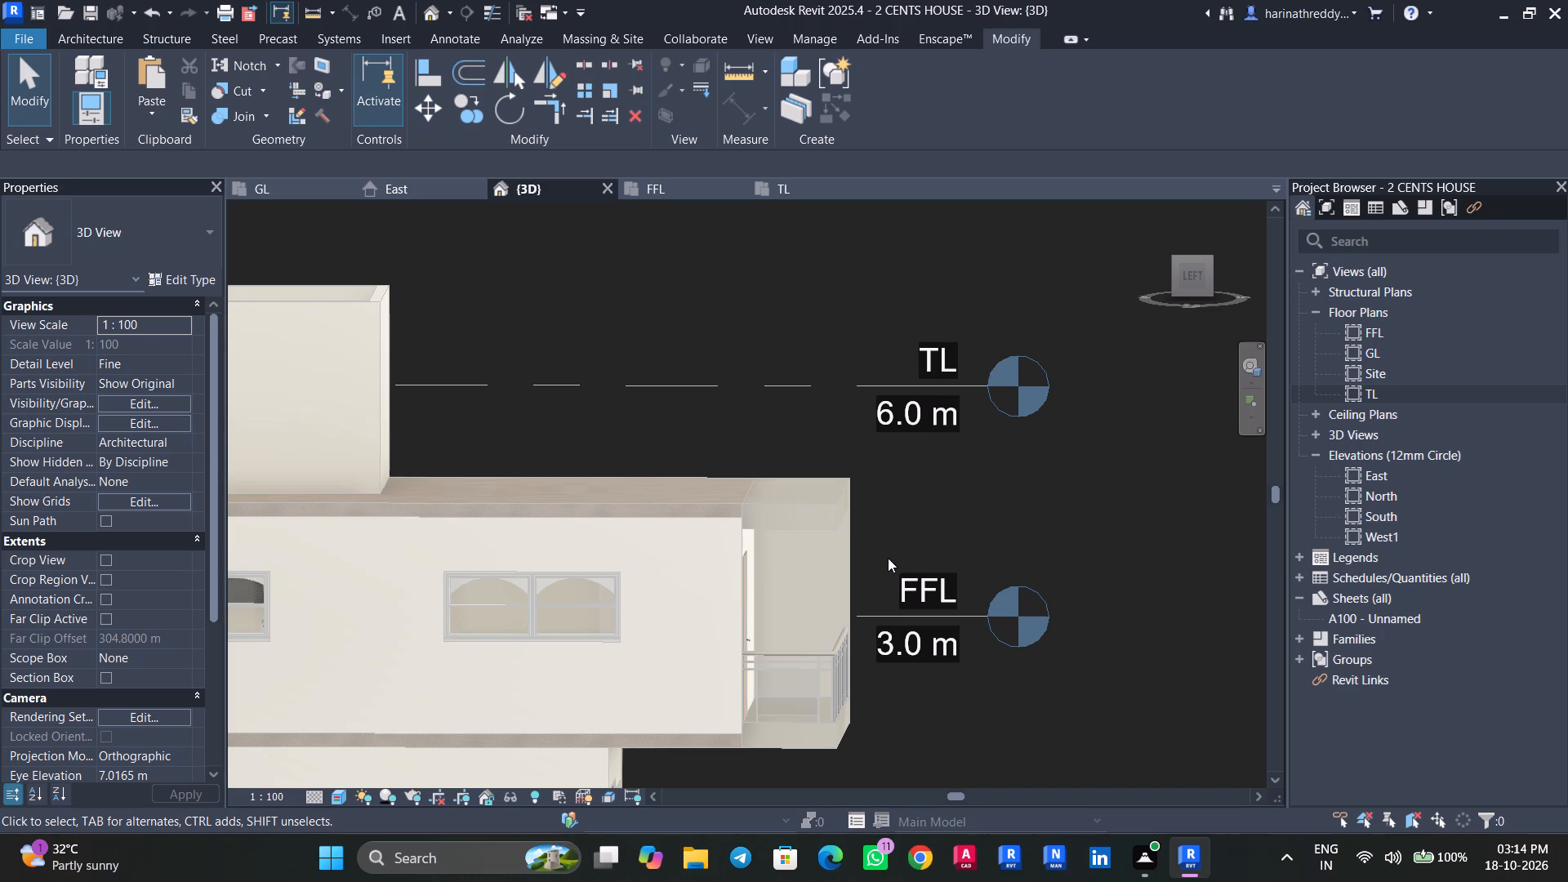
scroll(753, 523, up, 9)
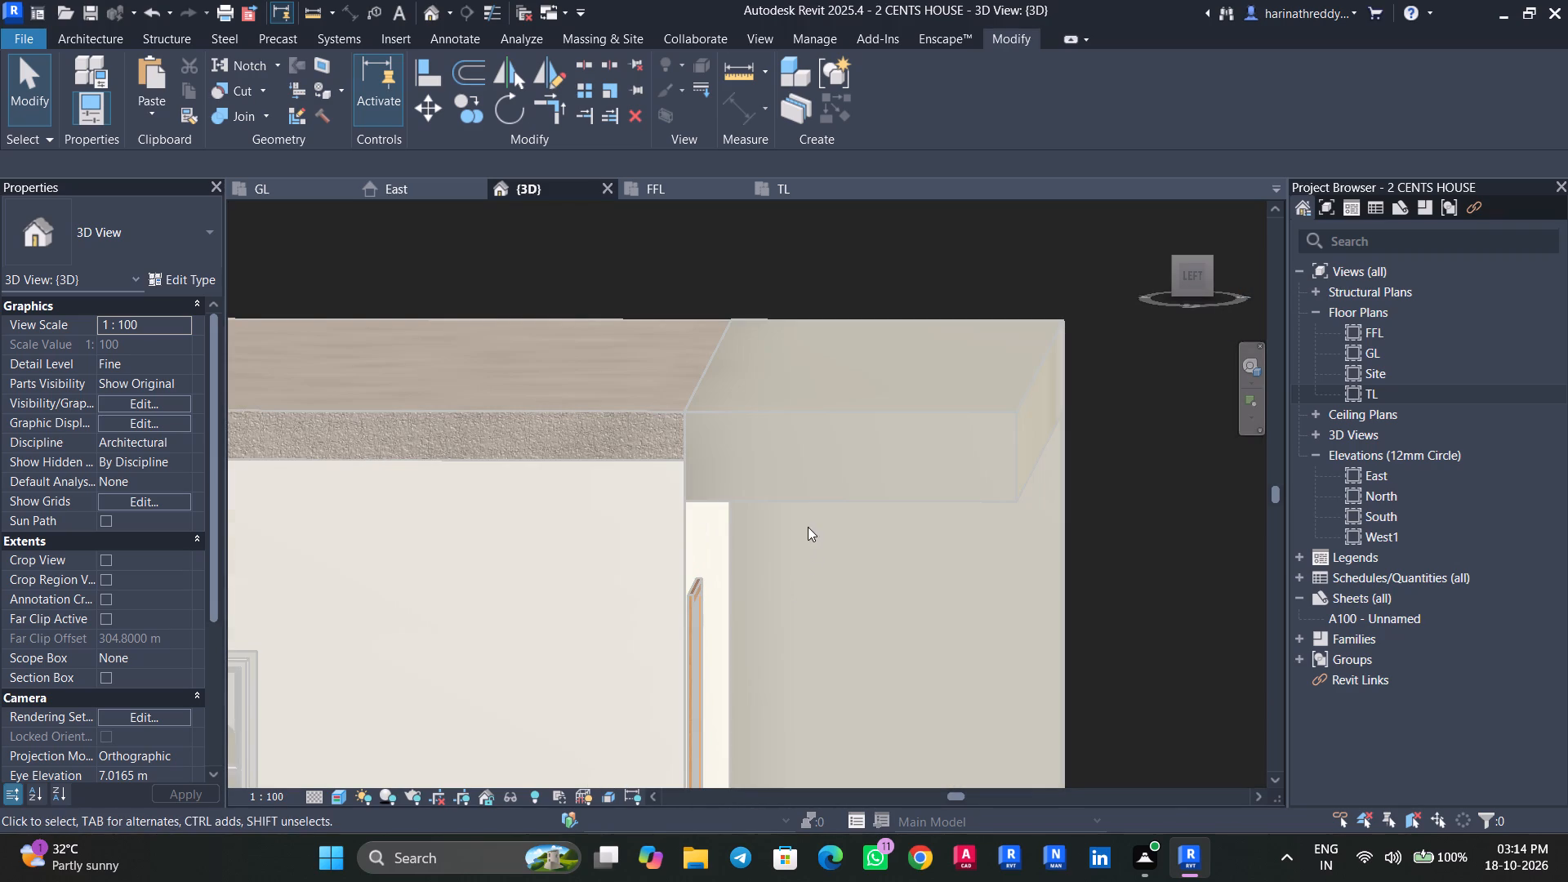
click(822, 497)
scroll(818, 599, down, 10)
click(1074, 546)
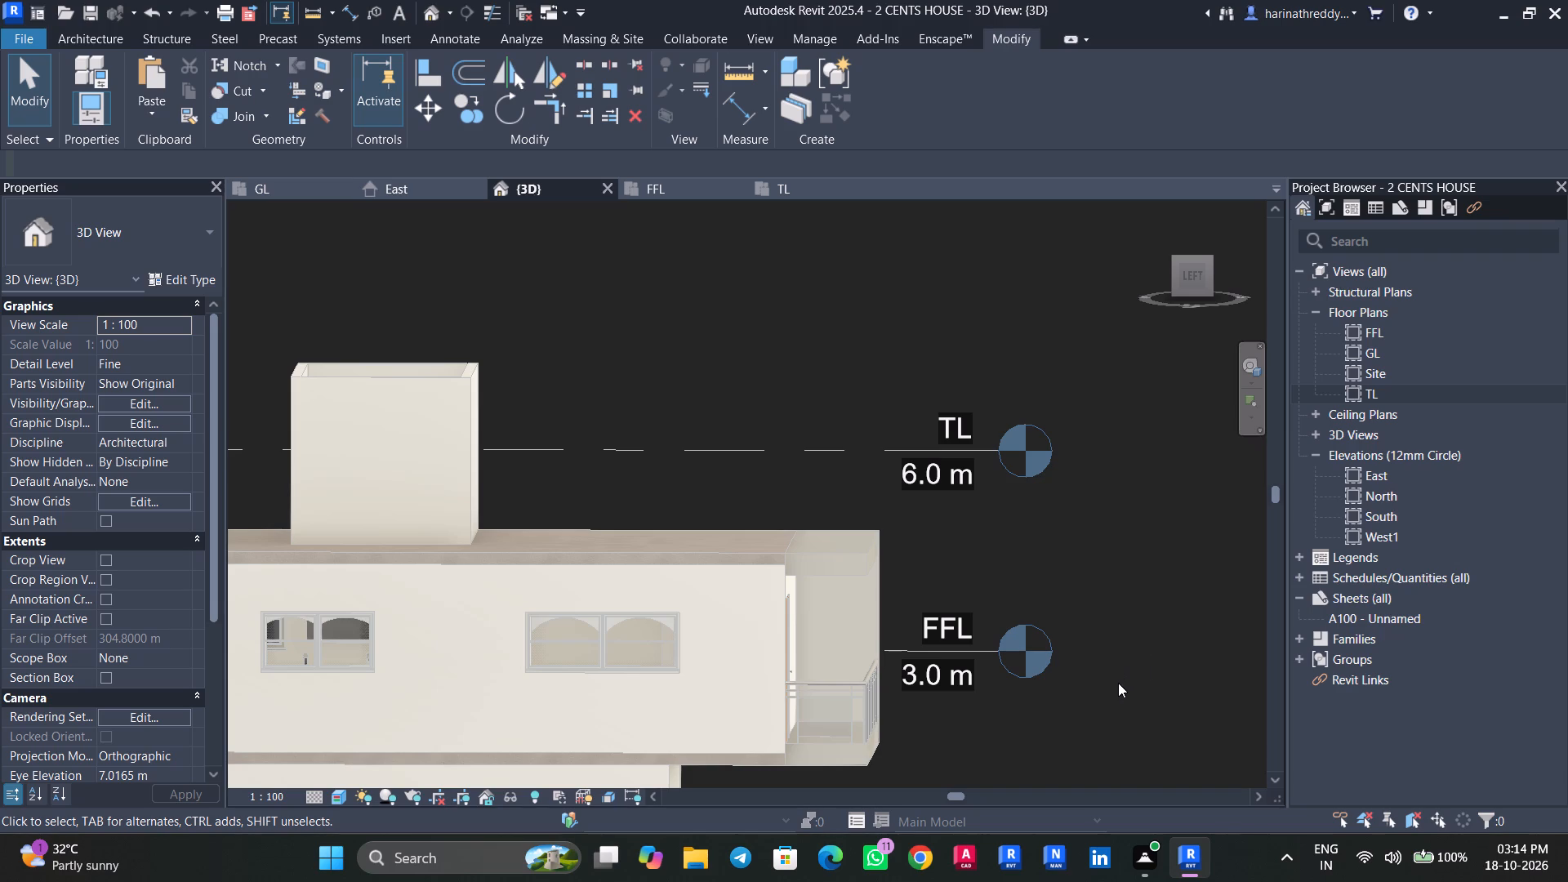
Examine the front facade and the upper-floor balcony frame from the front corner and straight on.
shift+middle_drag(1052, 525, 898, 599)
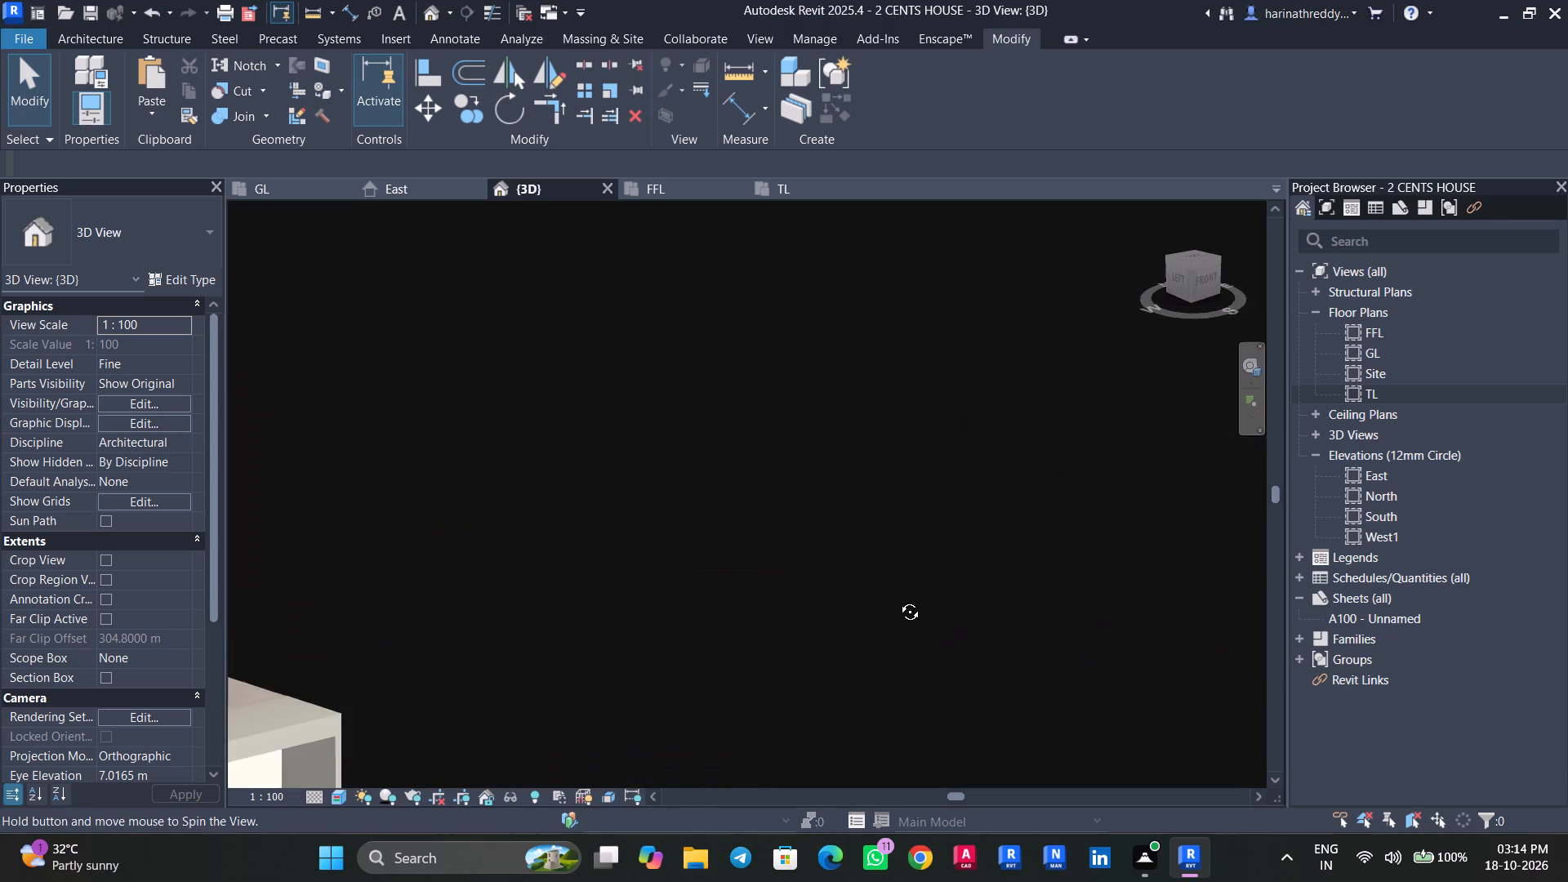
shift+middle_drag(898, 599, 898, 600)
middle_drag(857, 569, 1125, 355)
scroll(1113, 347, down, 3)
shift+middle_drag(1036, 419, 1059, 444)
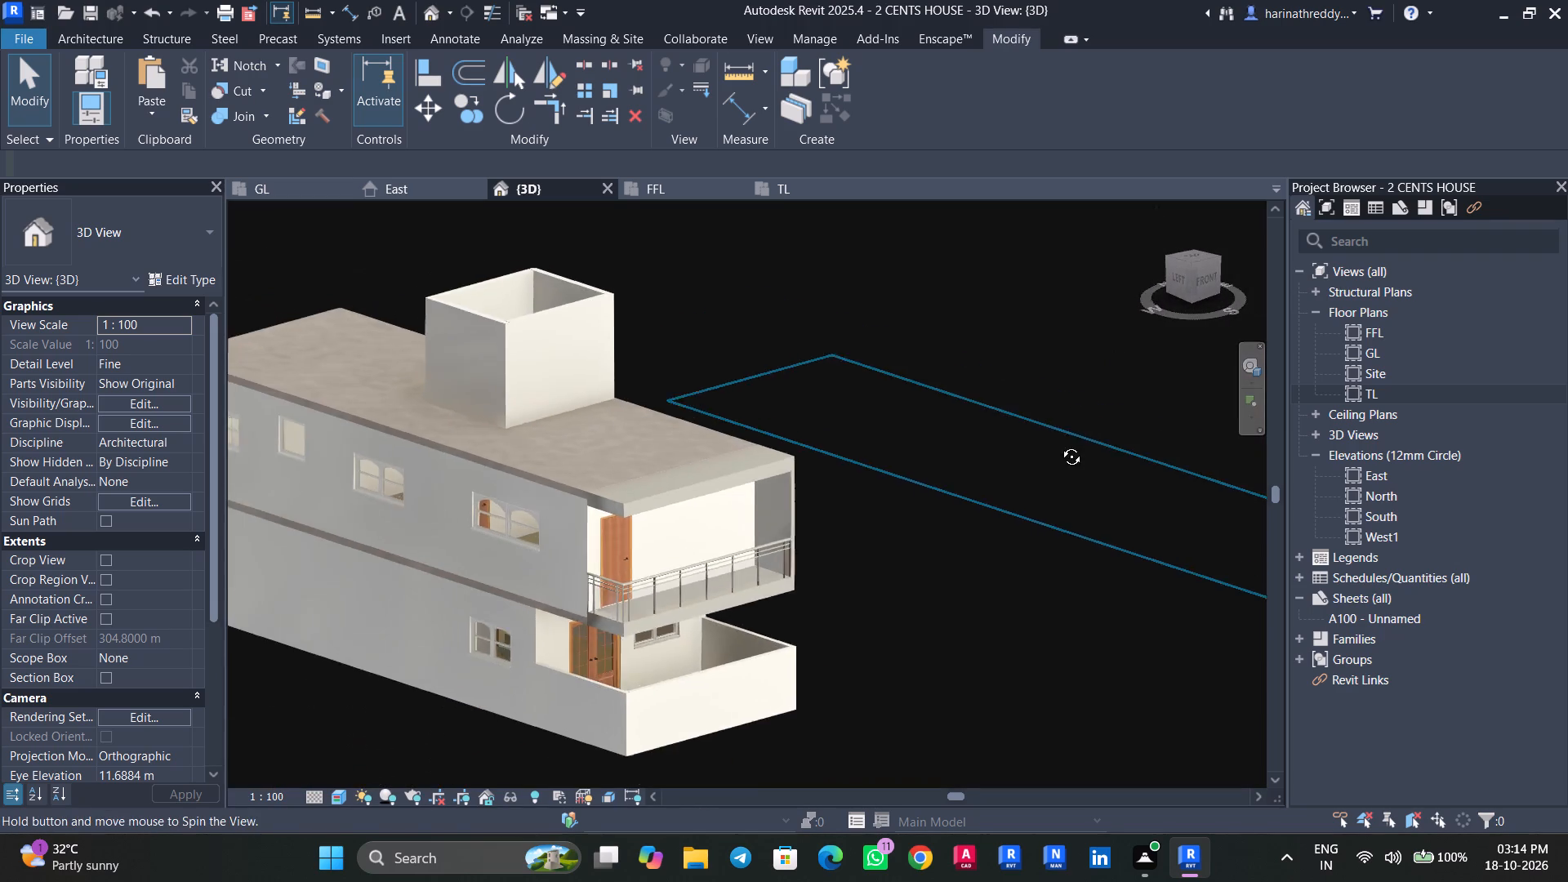
shift+middle_drag(1059, 444, 1112, 503)
scroll(794, 626, up, 4)
scroll(858, 653, up, 3)
shift+scroll(857, 657, up, 1)
shift+middle_drag(850, 656, 817, 578)
scroll(817, 578, down, 6)
shift+middle_drag(968, 593, 880, 520)
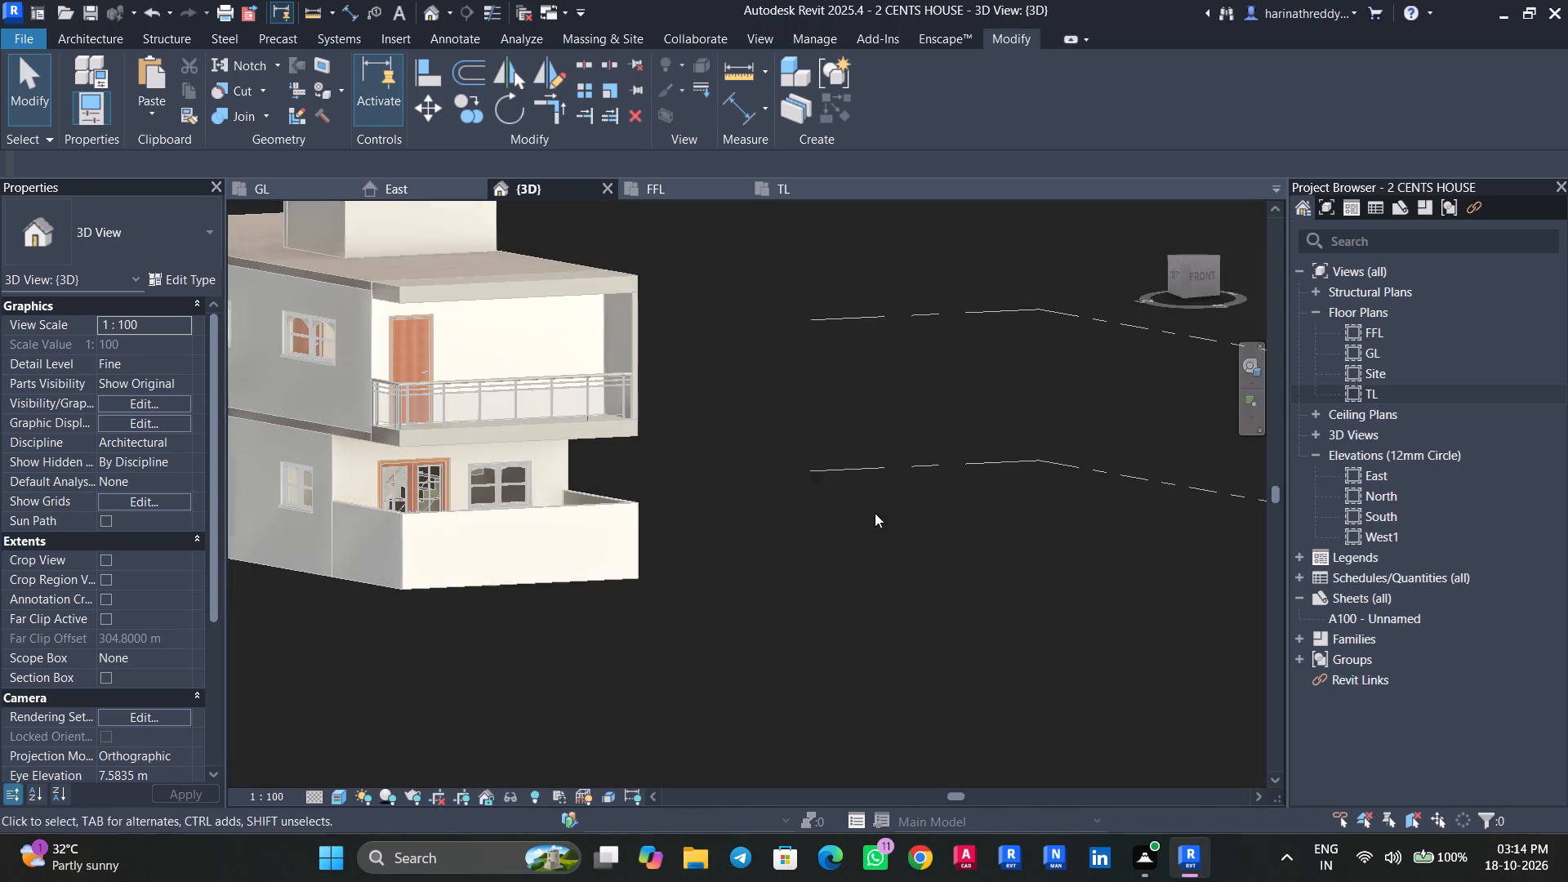
middle_drag(894, 522, 1013, 647)
shift+middle_drag(955, 652, 871, 656)
middle_drag(823, 619, 1059, 653)
scroll(705, 475, up, 5)
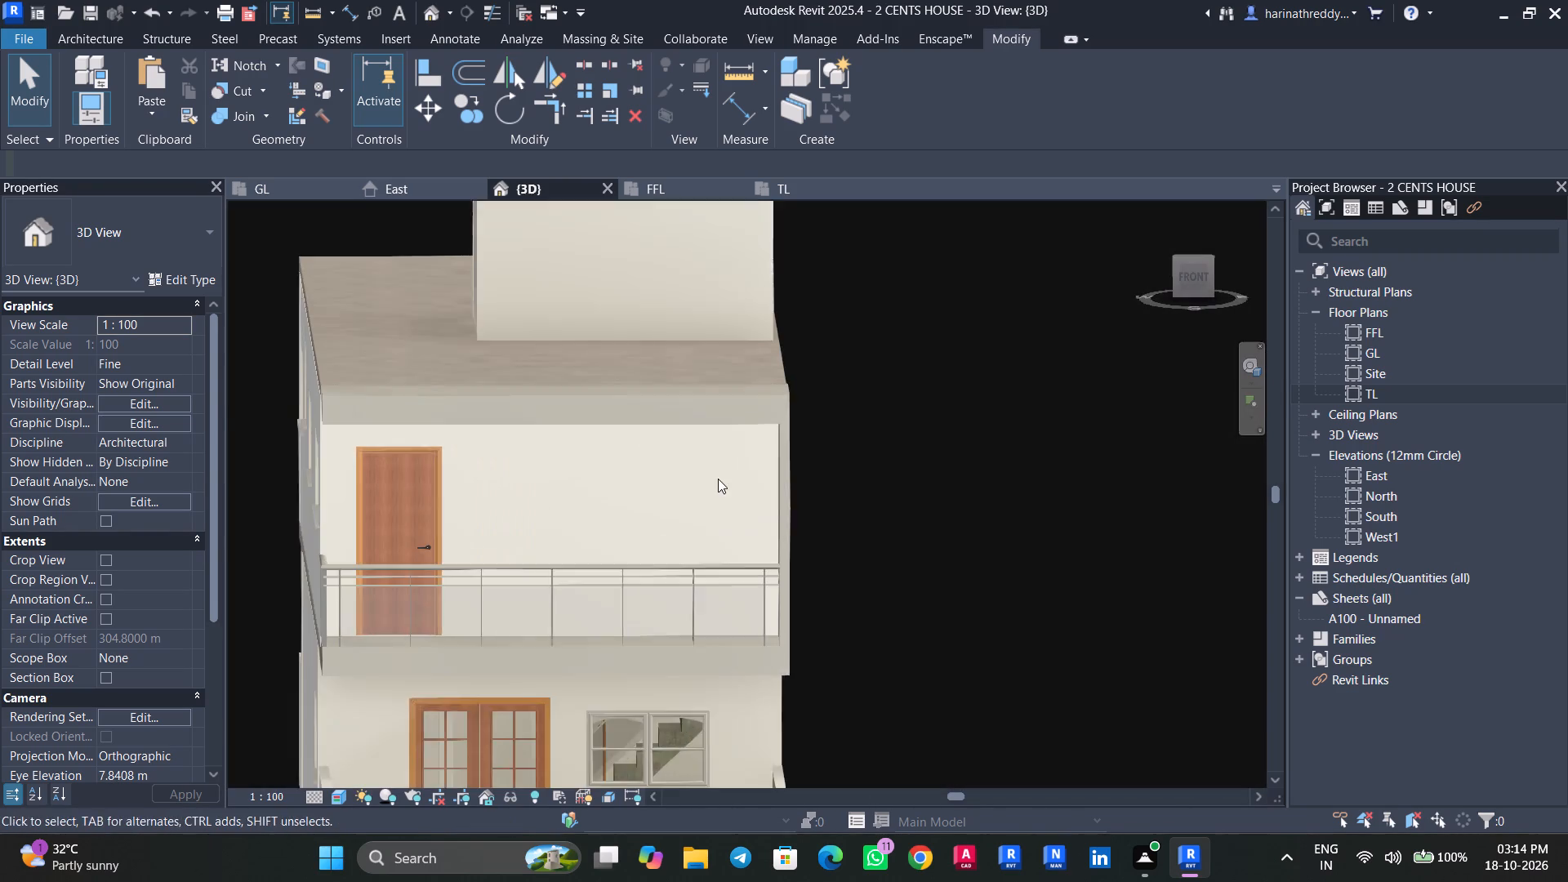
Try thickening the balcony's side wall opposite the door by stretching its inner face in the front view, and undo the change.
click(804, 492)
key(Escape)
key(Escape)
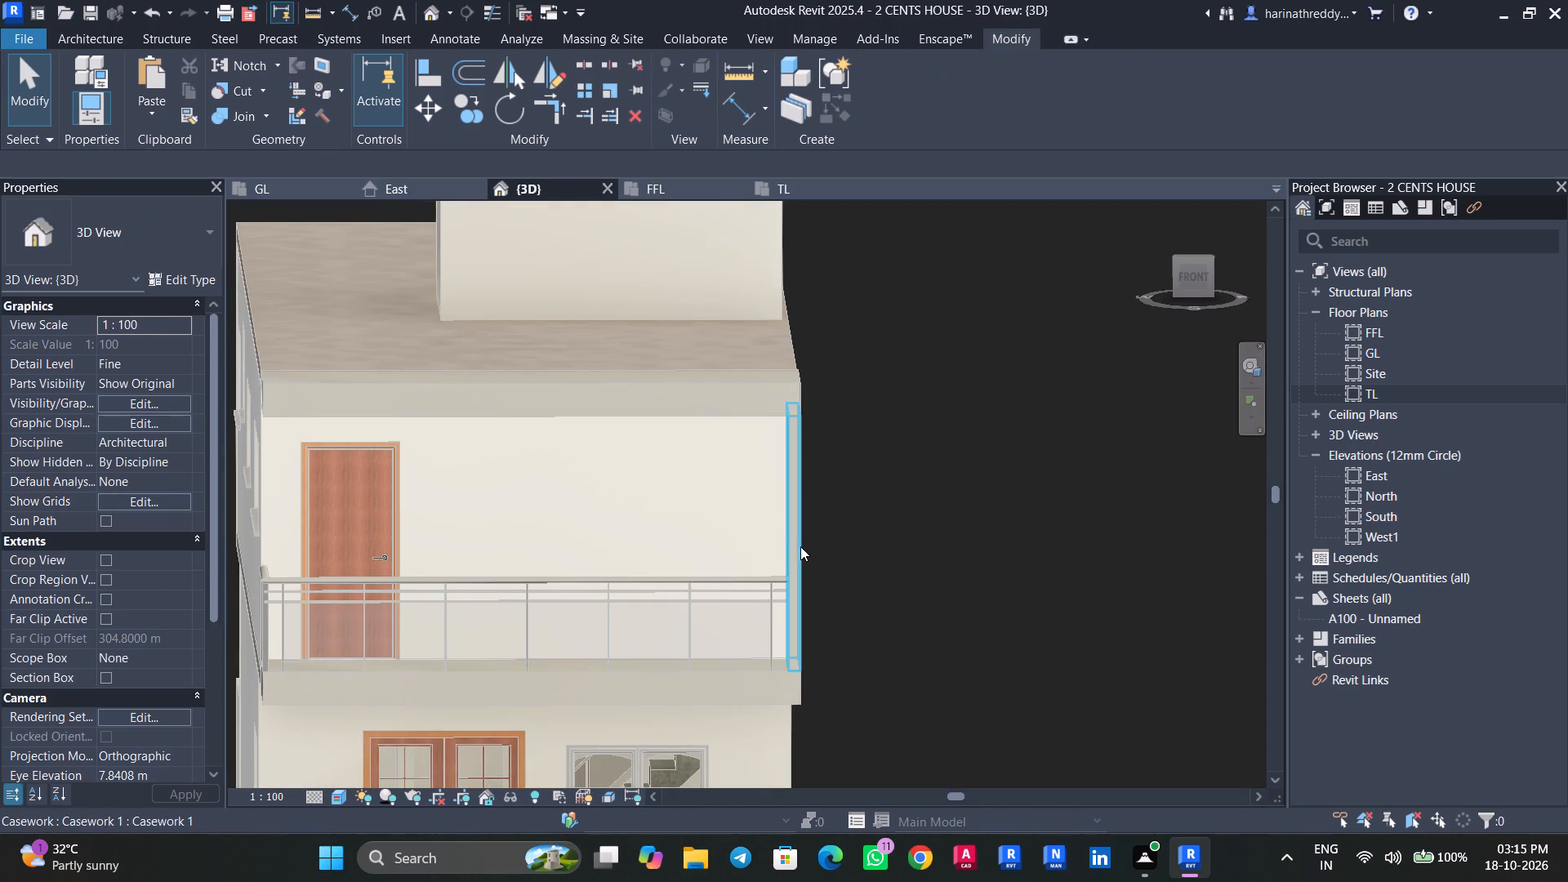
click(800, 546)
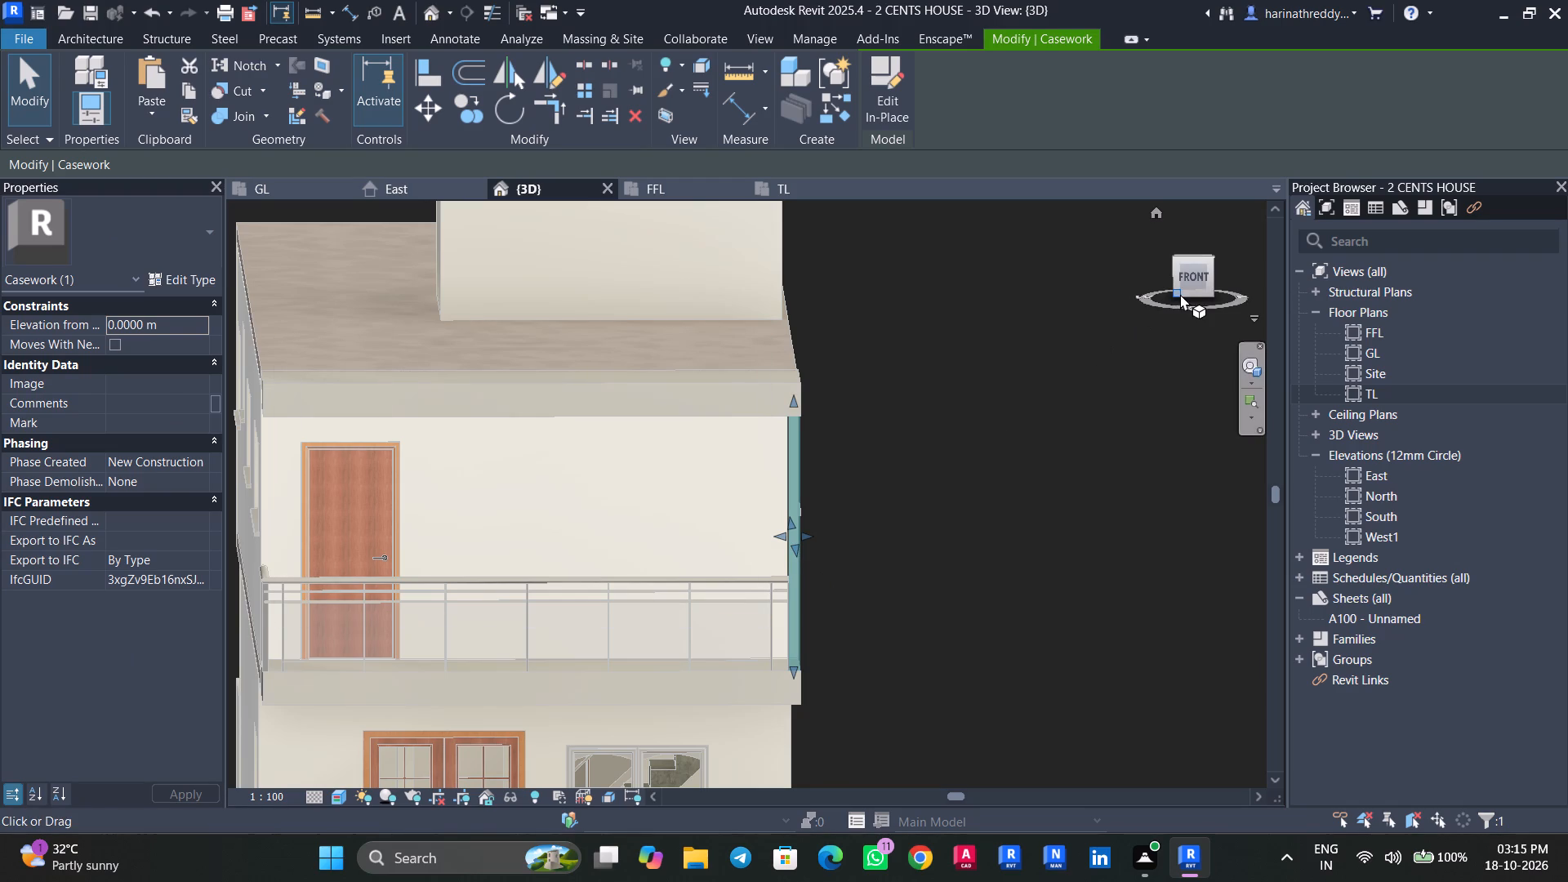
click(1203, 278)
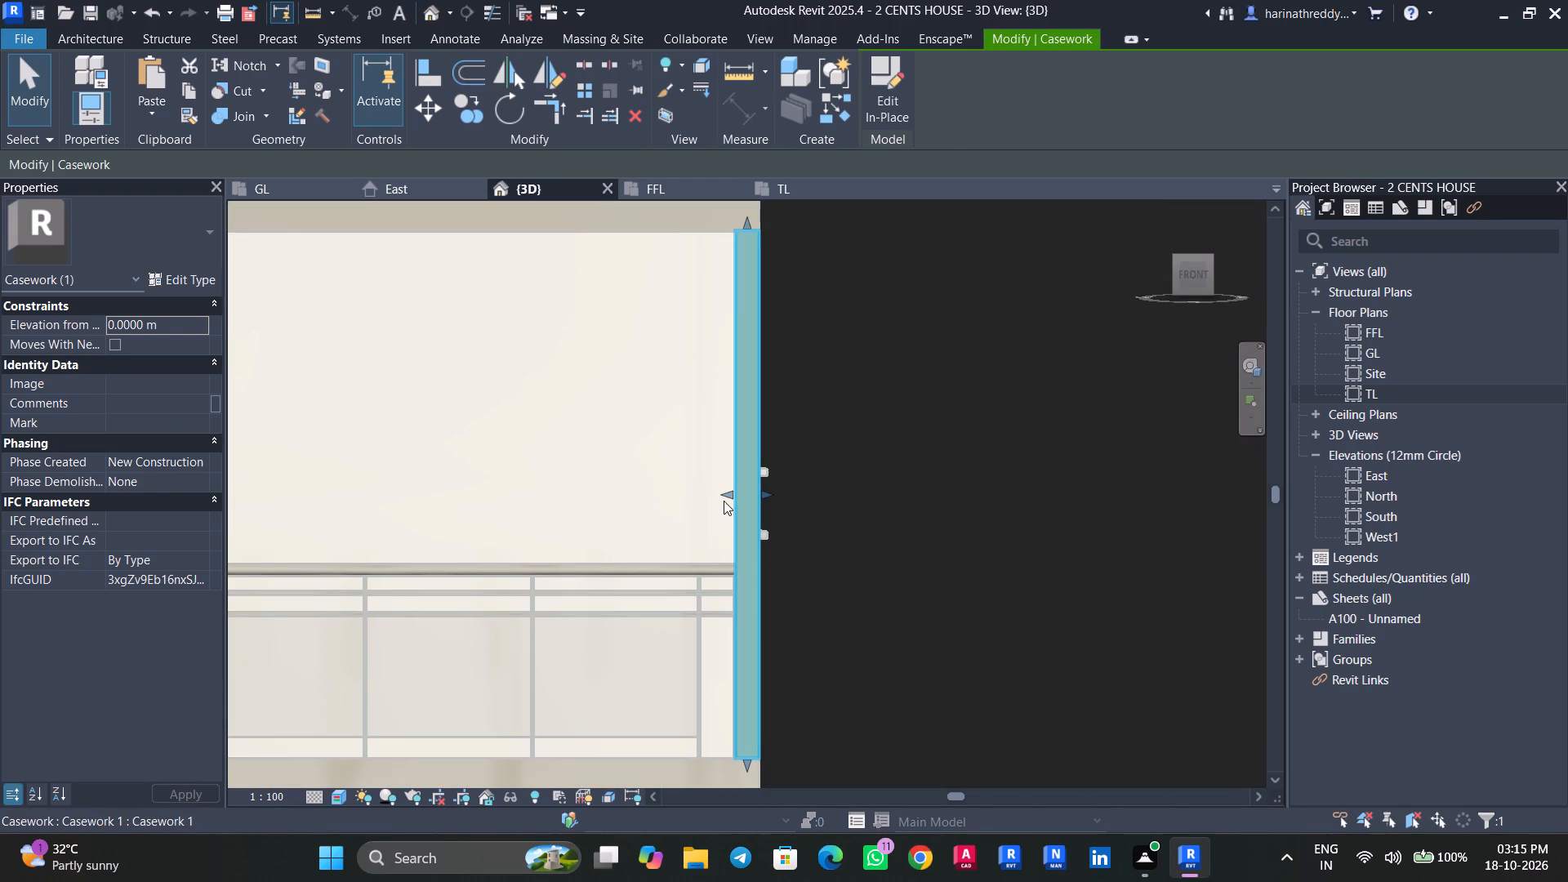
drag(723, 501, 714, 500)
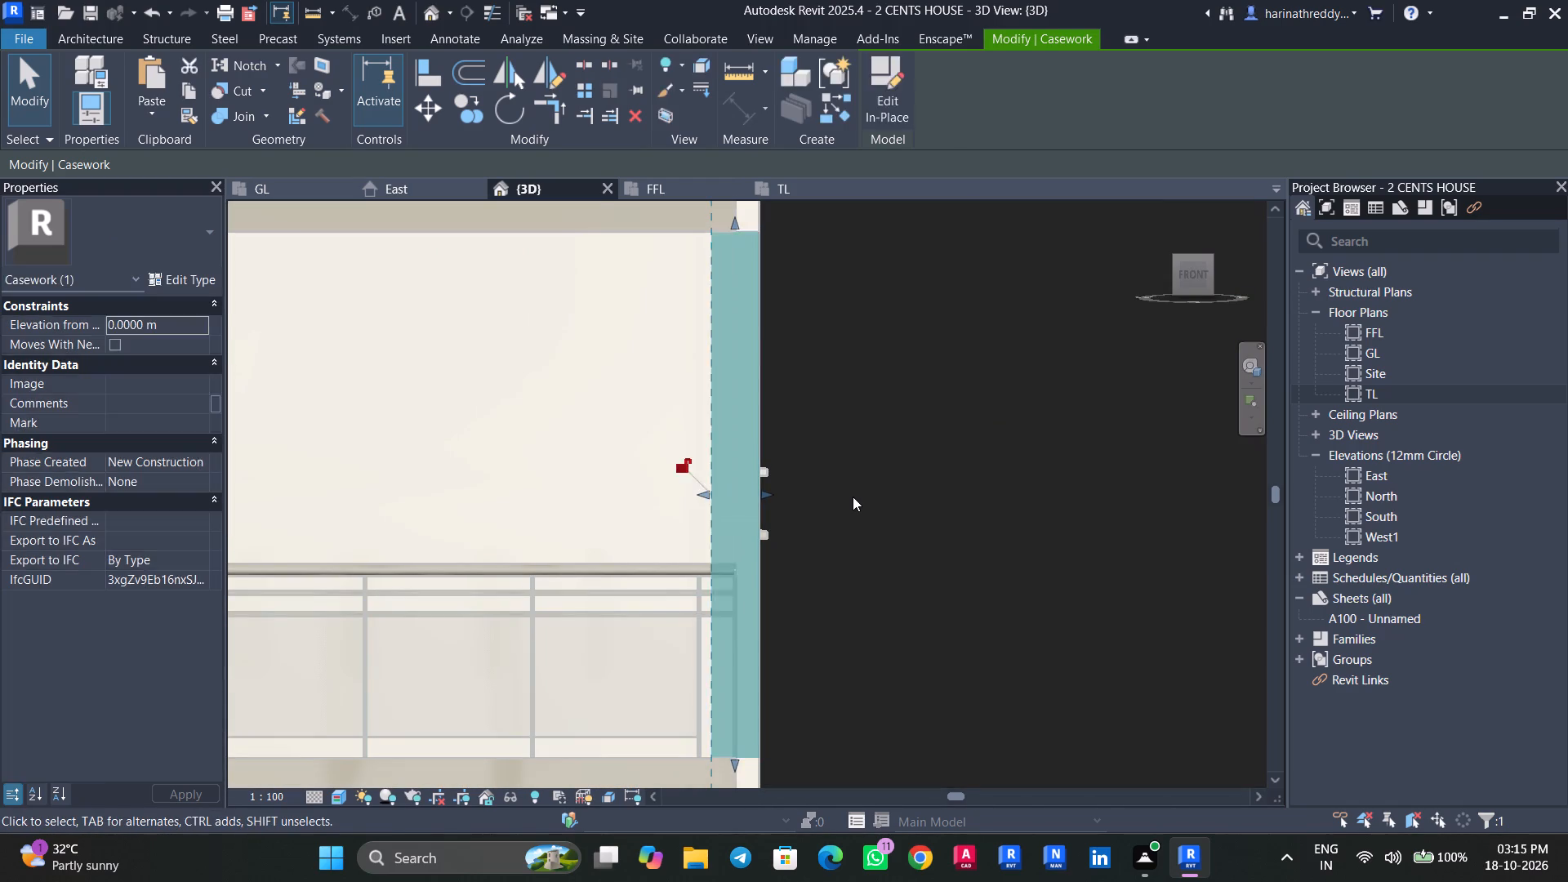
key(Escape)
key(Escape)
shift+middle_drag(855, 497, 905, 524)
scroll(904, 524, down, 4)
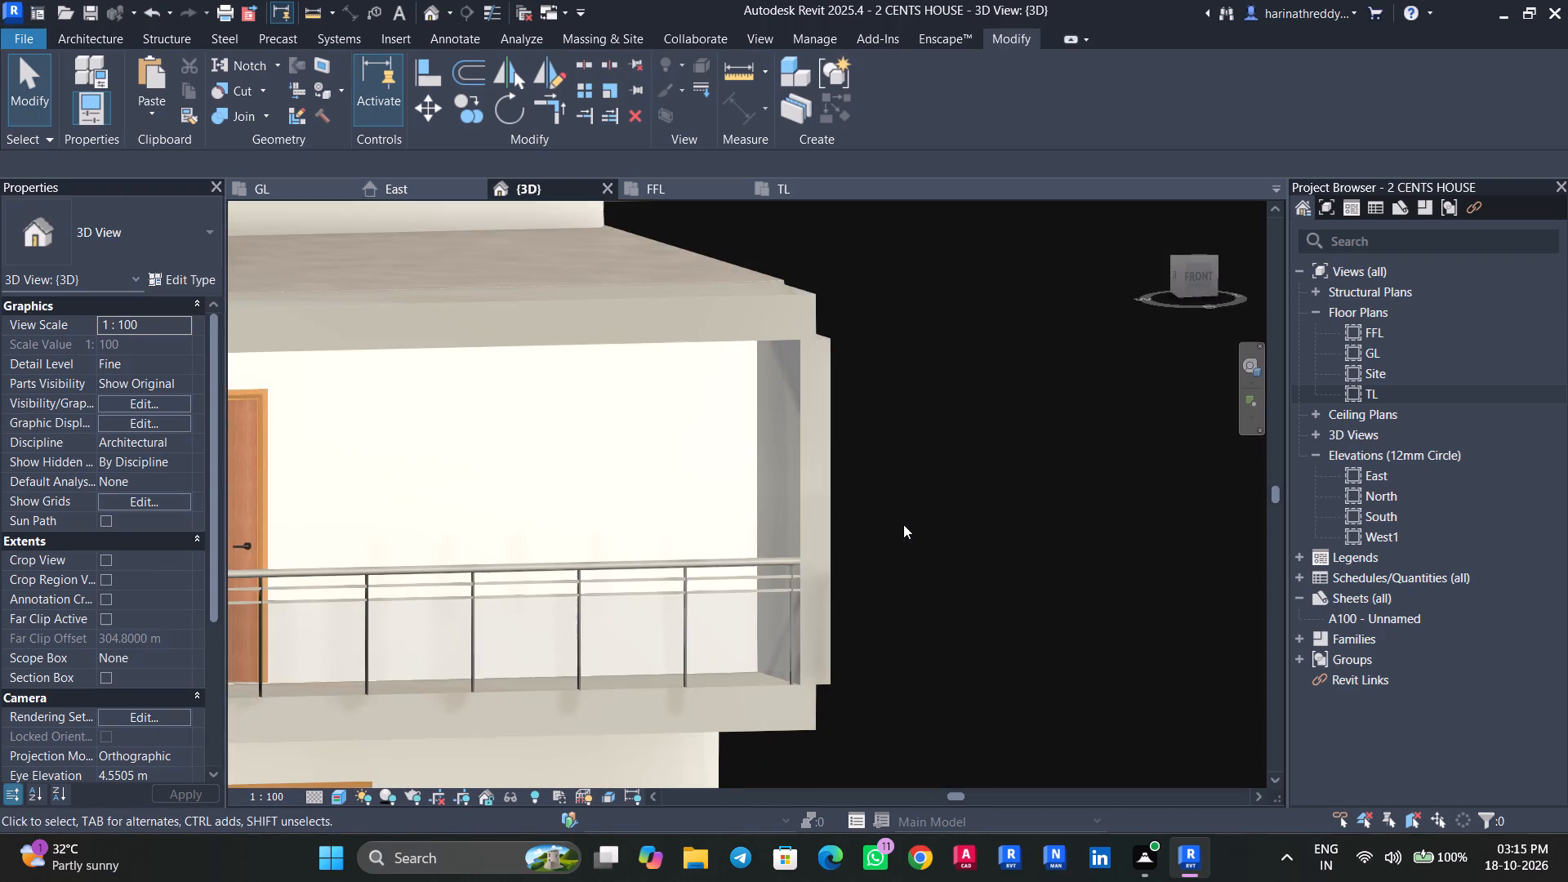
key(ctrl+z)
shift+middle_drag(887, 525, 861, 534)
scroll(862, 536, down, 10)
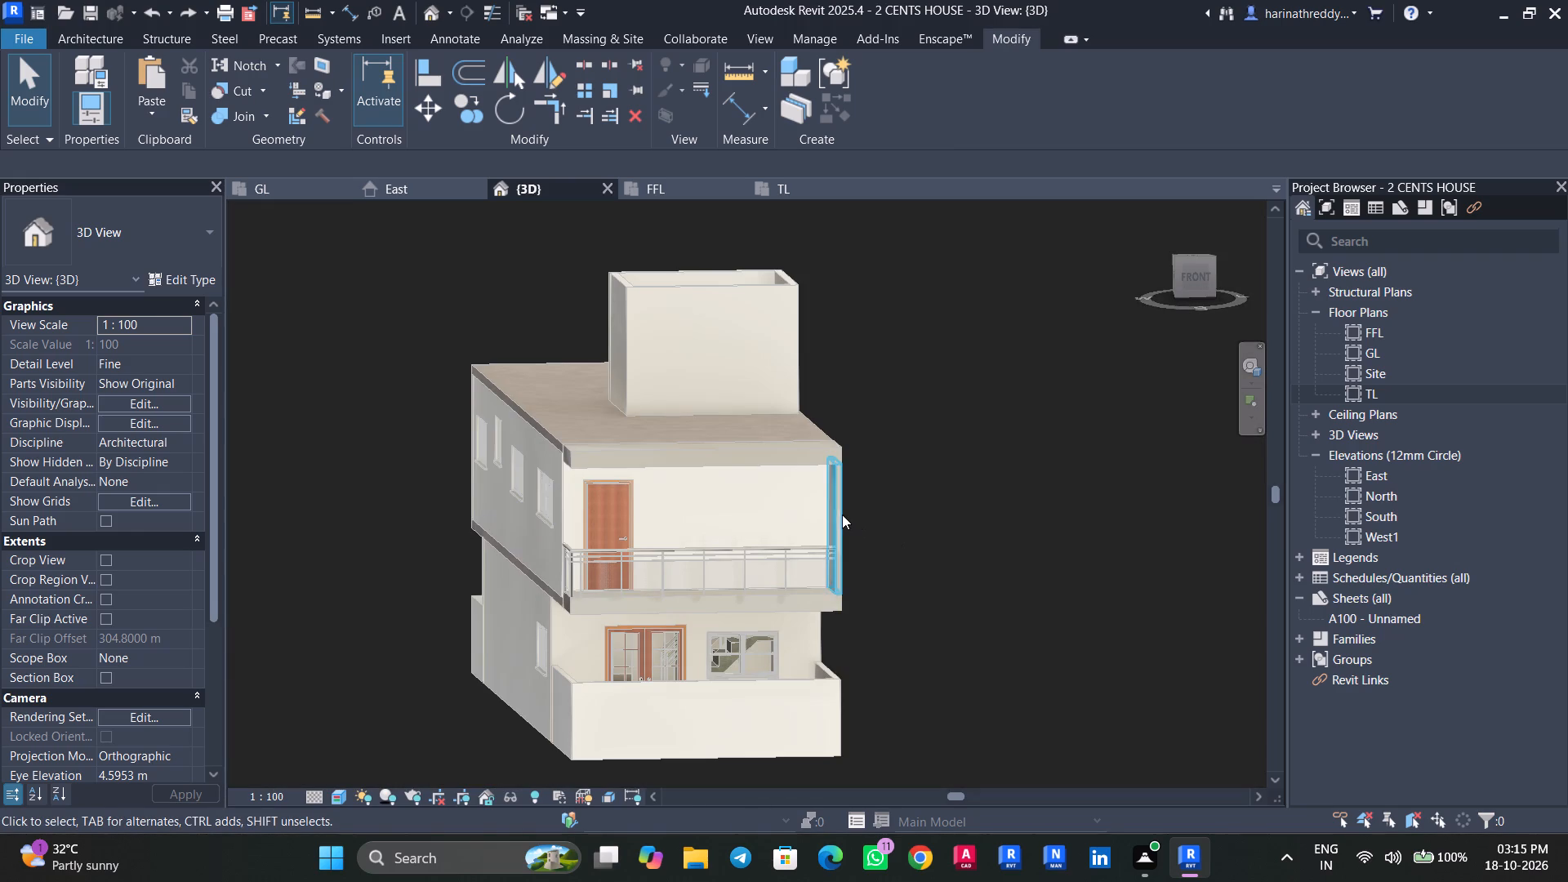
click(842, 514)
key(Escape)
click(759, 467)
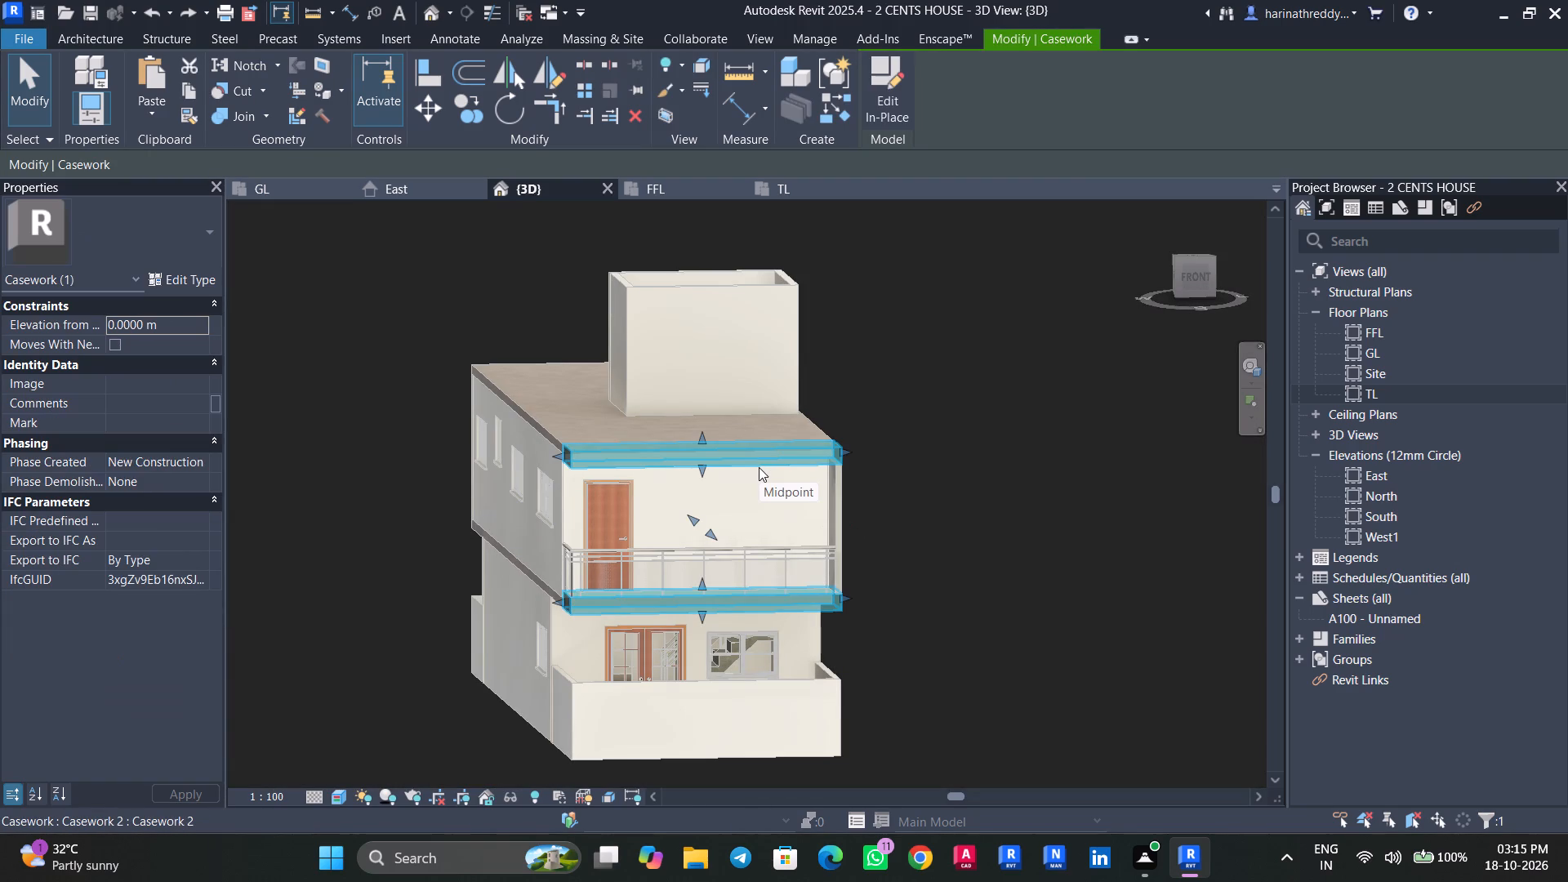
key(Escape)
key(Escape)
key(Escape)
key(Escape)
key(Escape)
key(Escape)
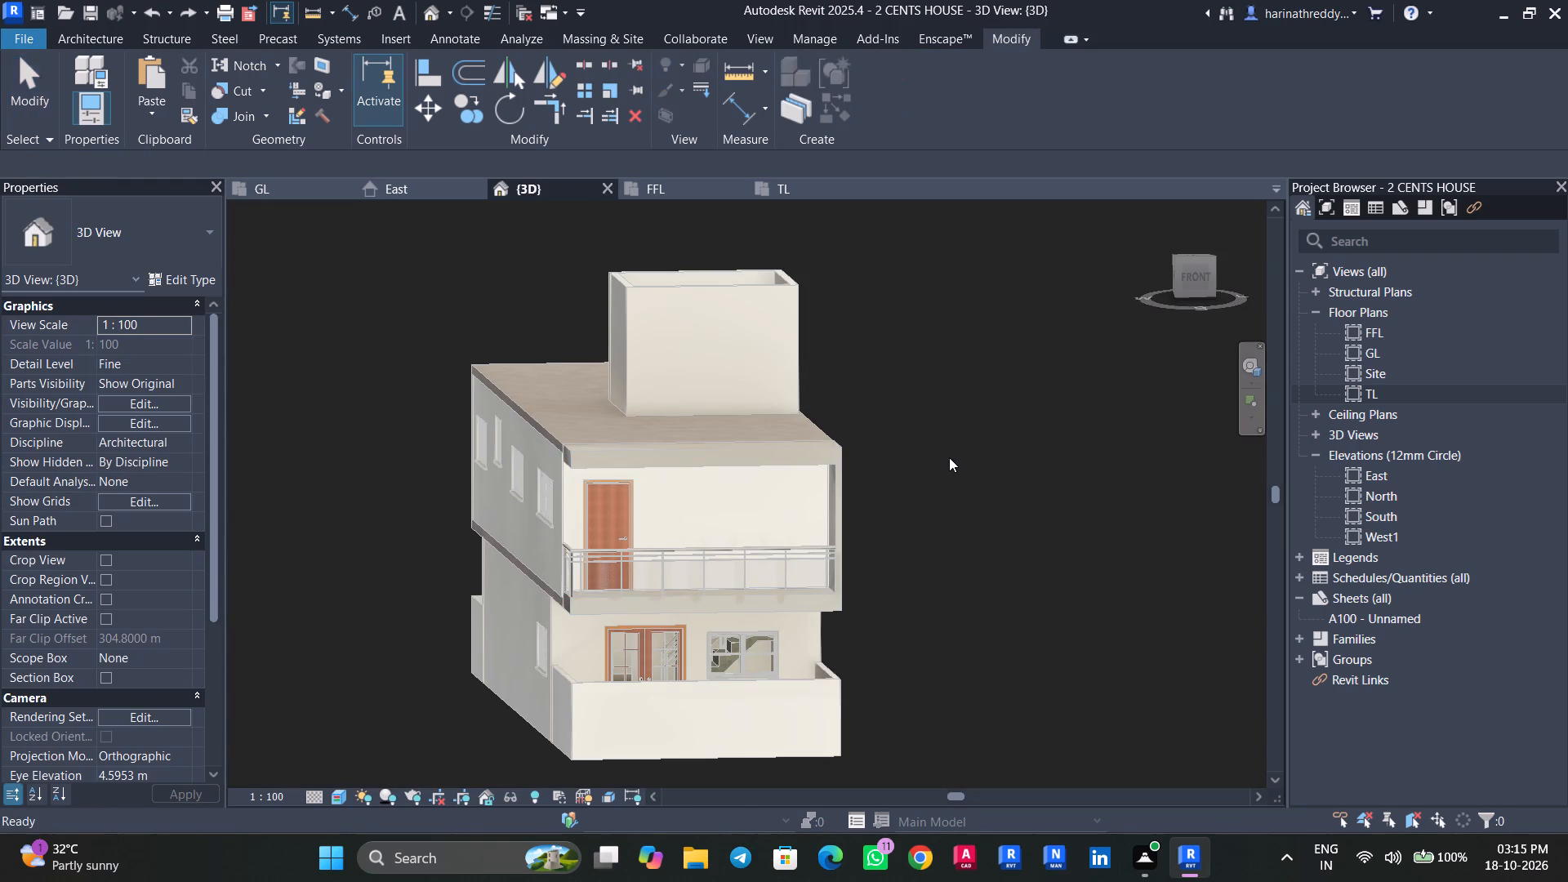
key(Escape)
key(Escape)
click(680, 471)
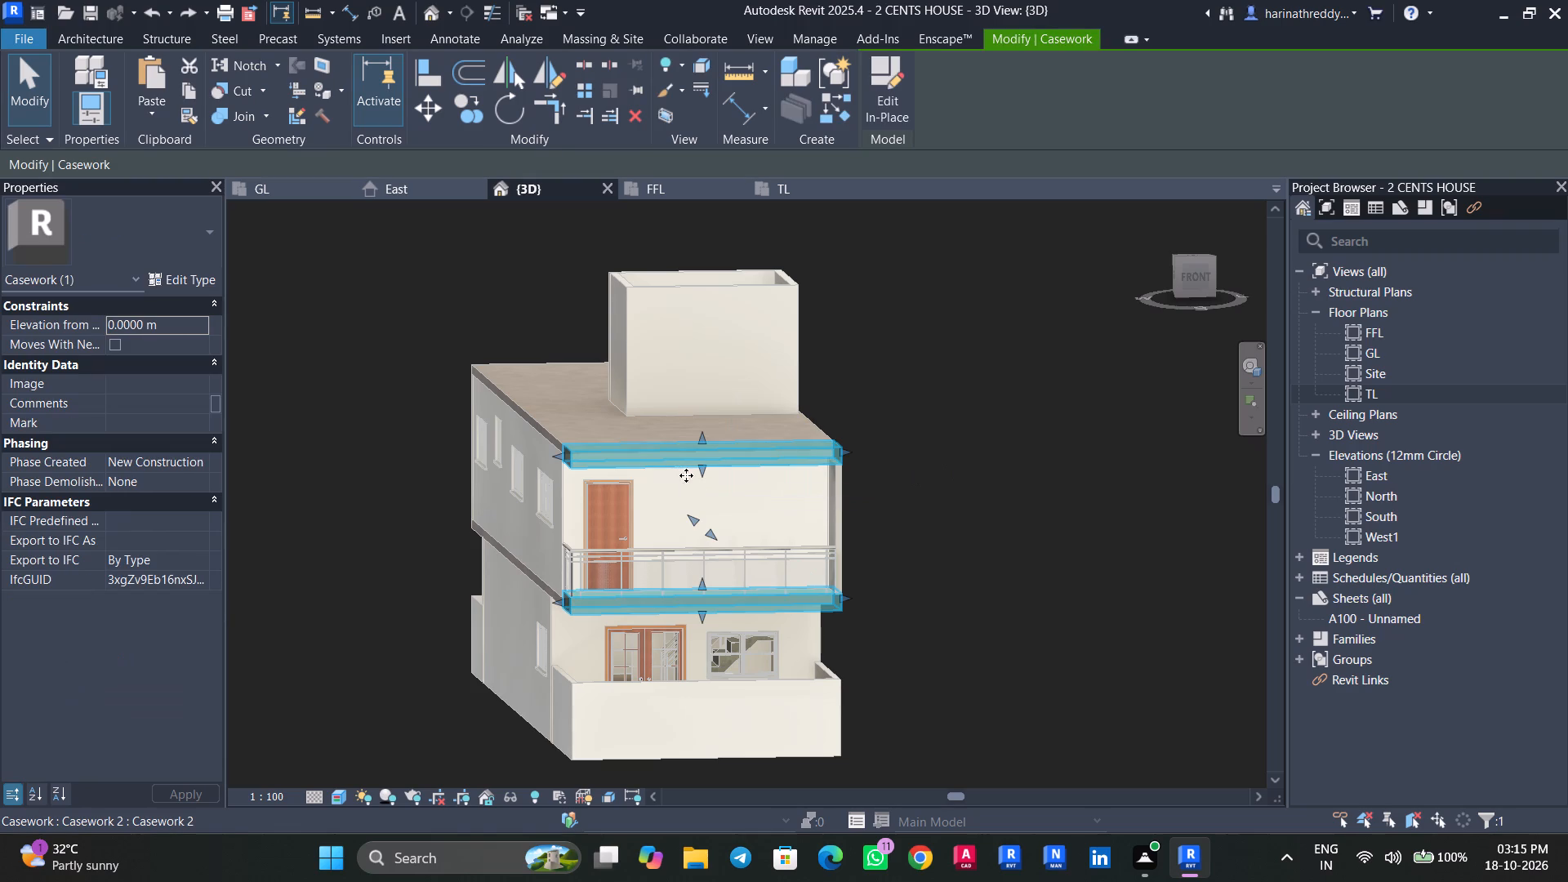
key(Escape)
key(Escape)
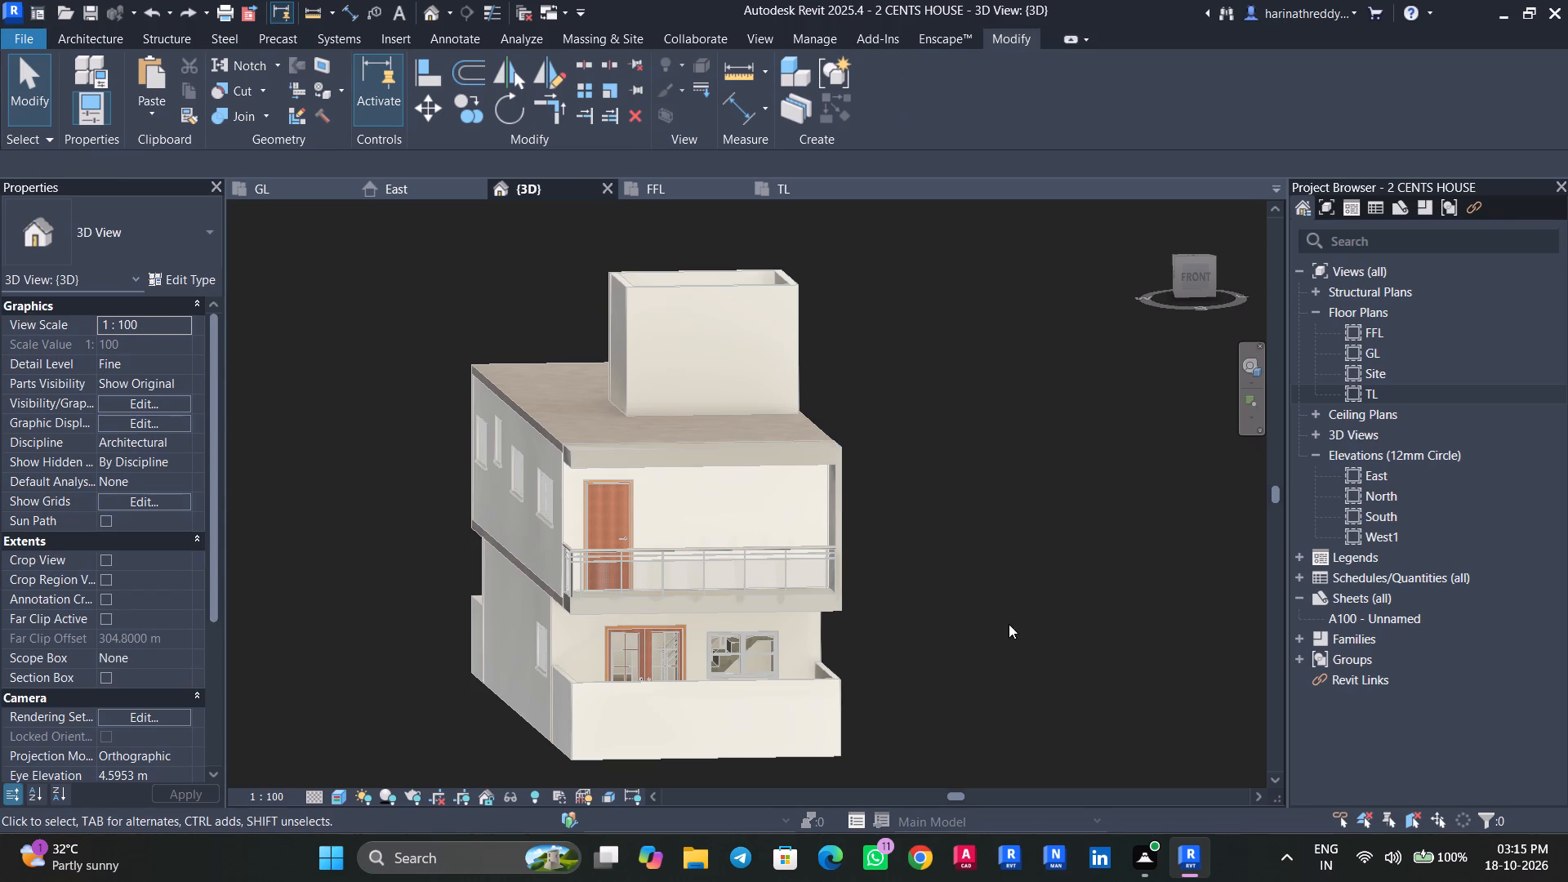
Open the GL floor plan view.
double_click(1390, 355)
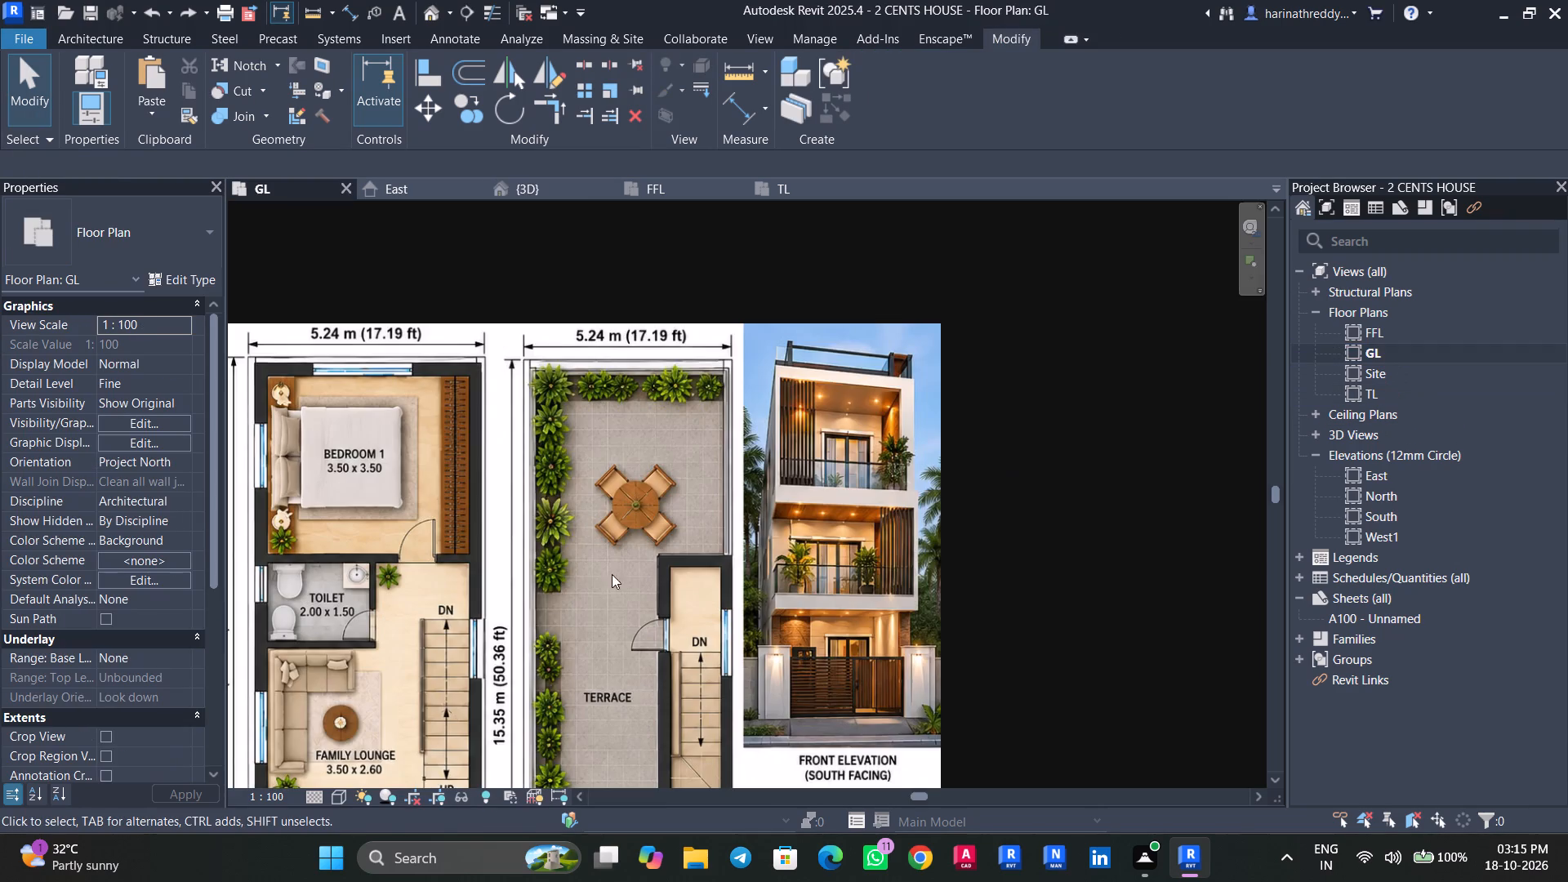
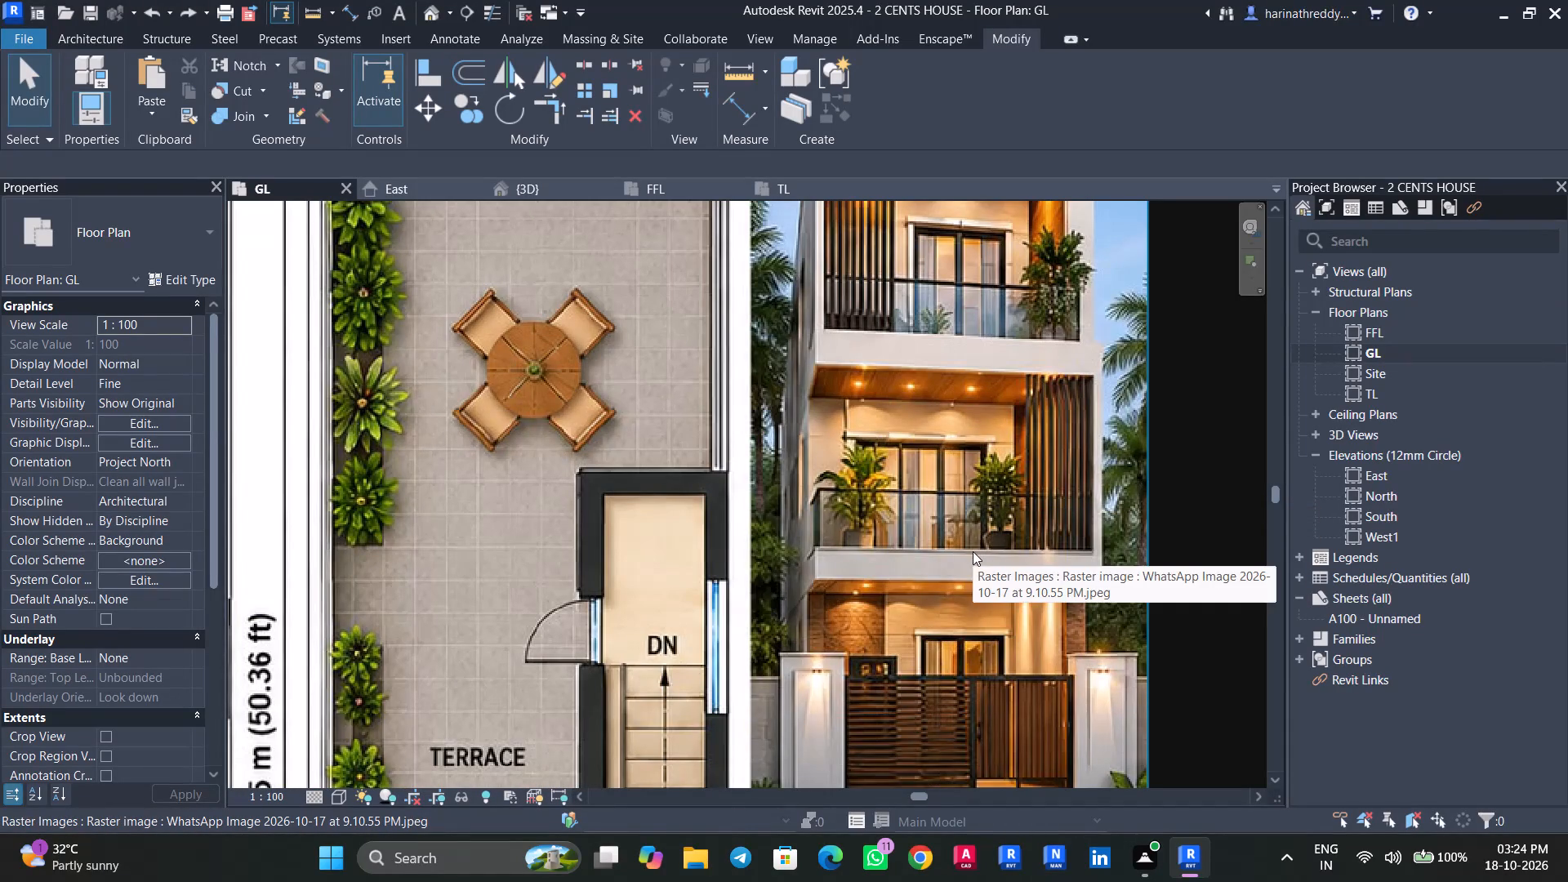
Examine the front elevation rendering and the floor plans on the reference image.
scroll(973, 551, down, 6)
scroll(972, 550, up, 1)
scroll(972, 550, down, 5)
middle_drag(965, 622, 985, 524)
scroll(961, 563, up, 3)
scroll(961, 563, down, 2)
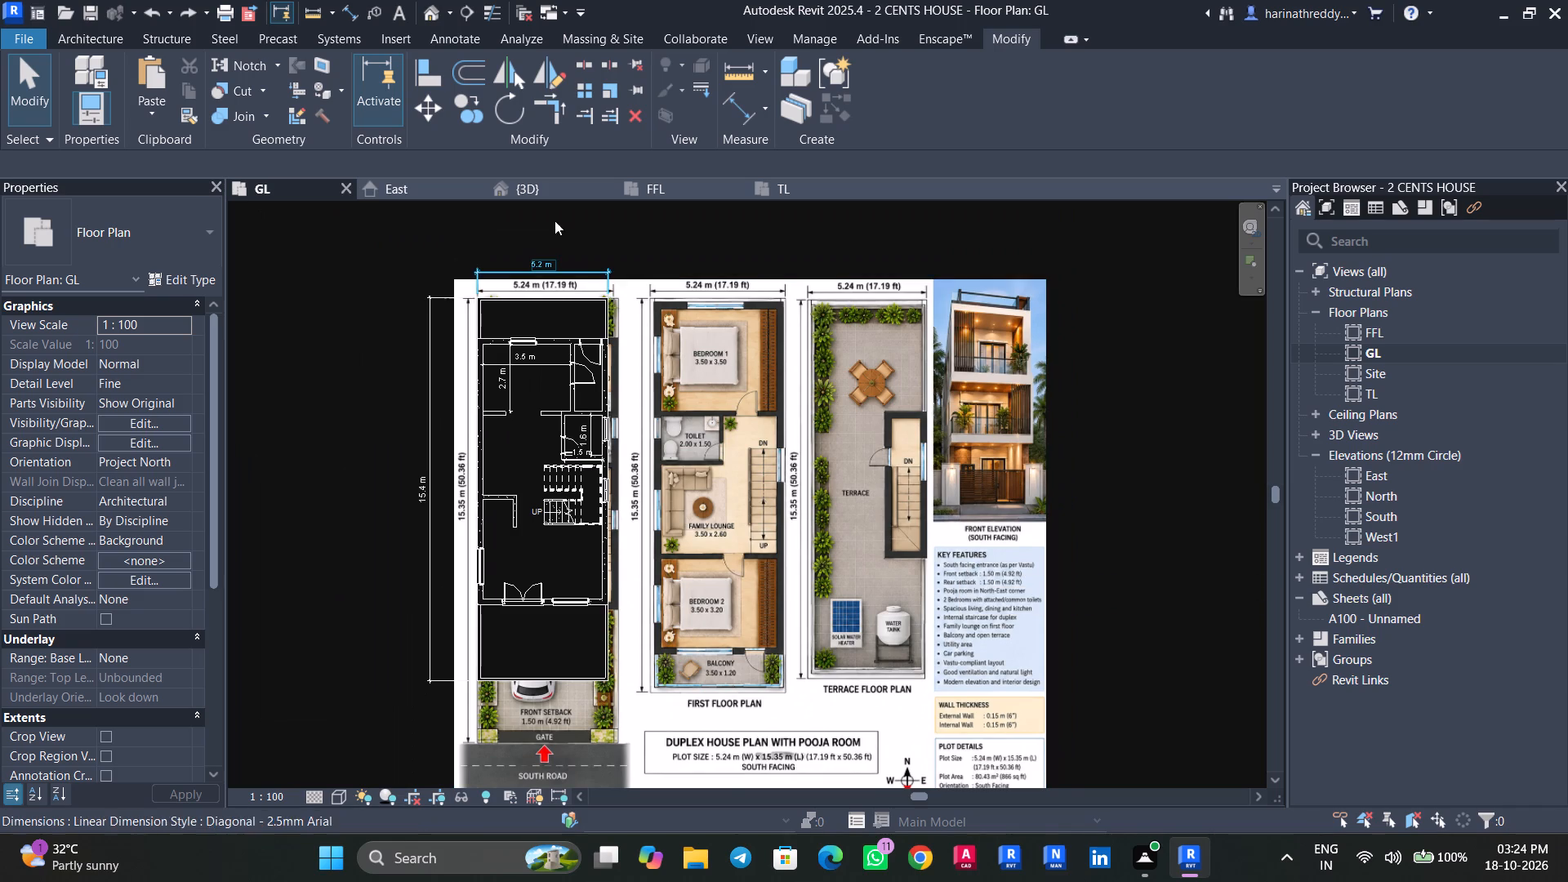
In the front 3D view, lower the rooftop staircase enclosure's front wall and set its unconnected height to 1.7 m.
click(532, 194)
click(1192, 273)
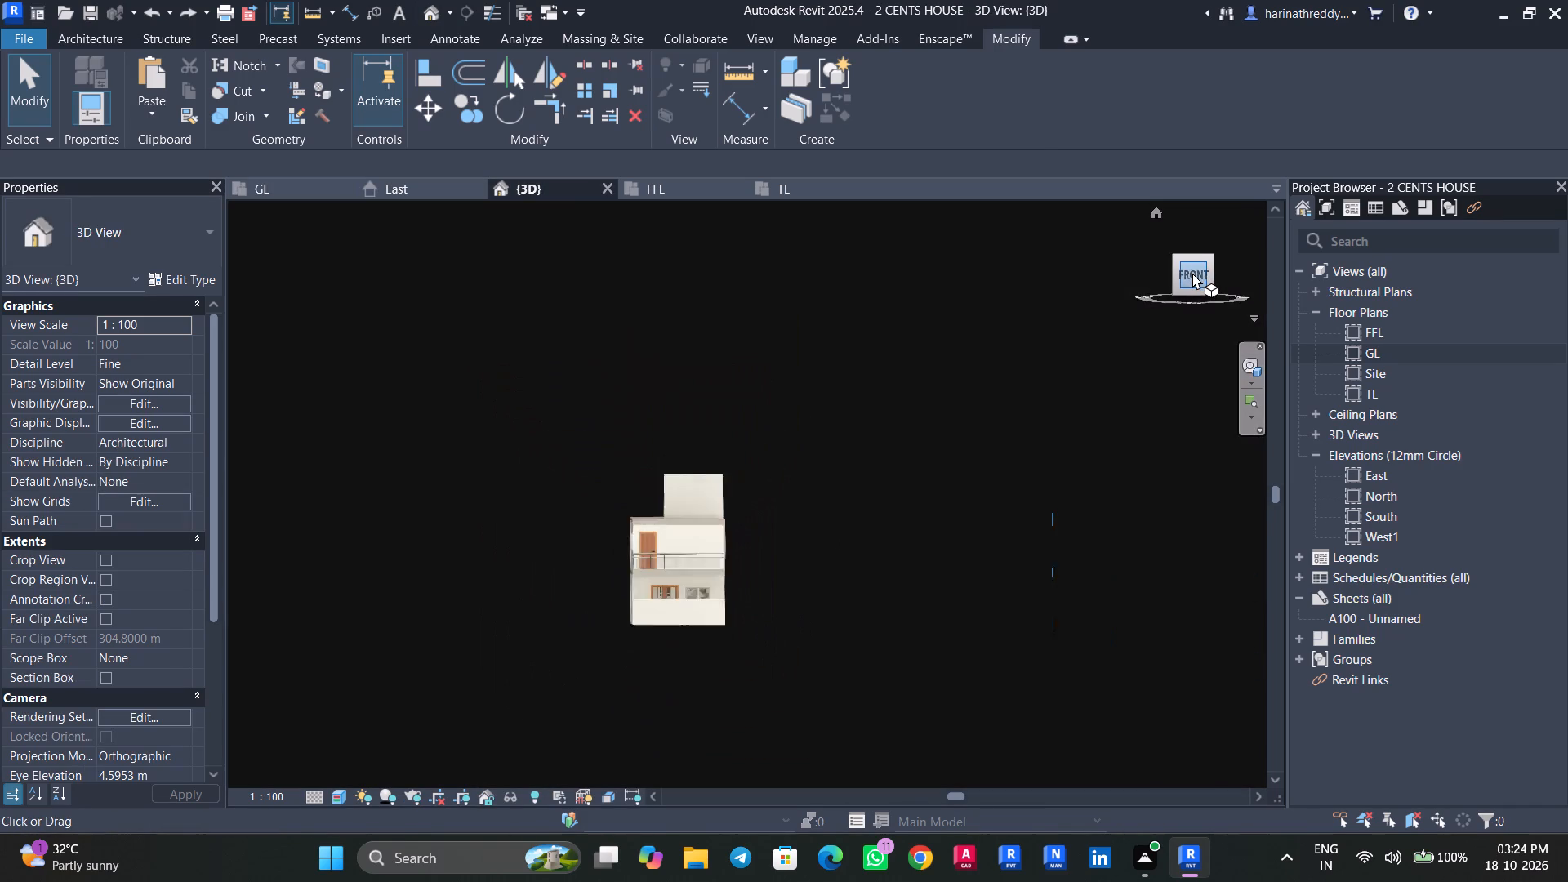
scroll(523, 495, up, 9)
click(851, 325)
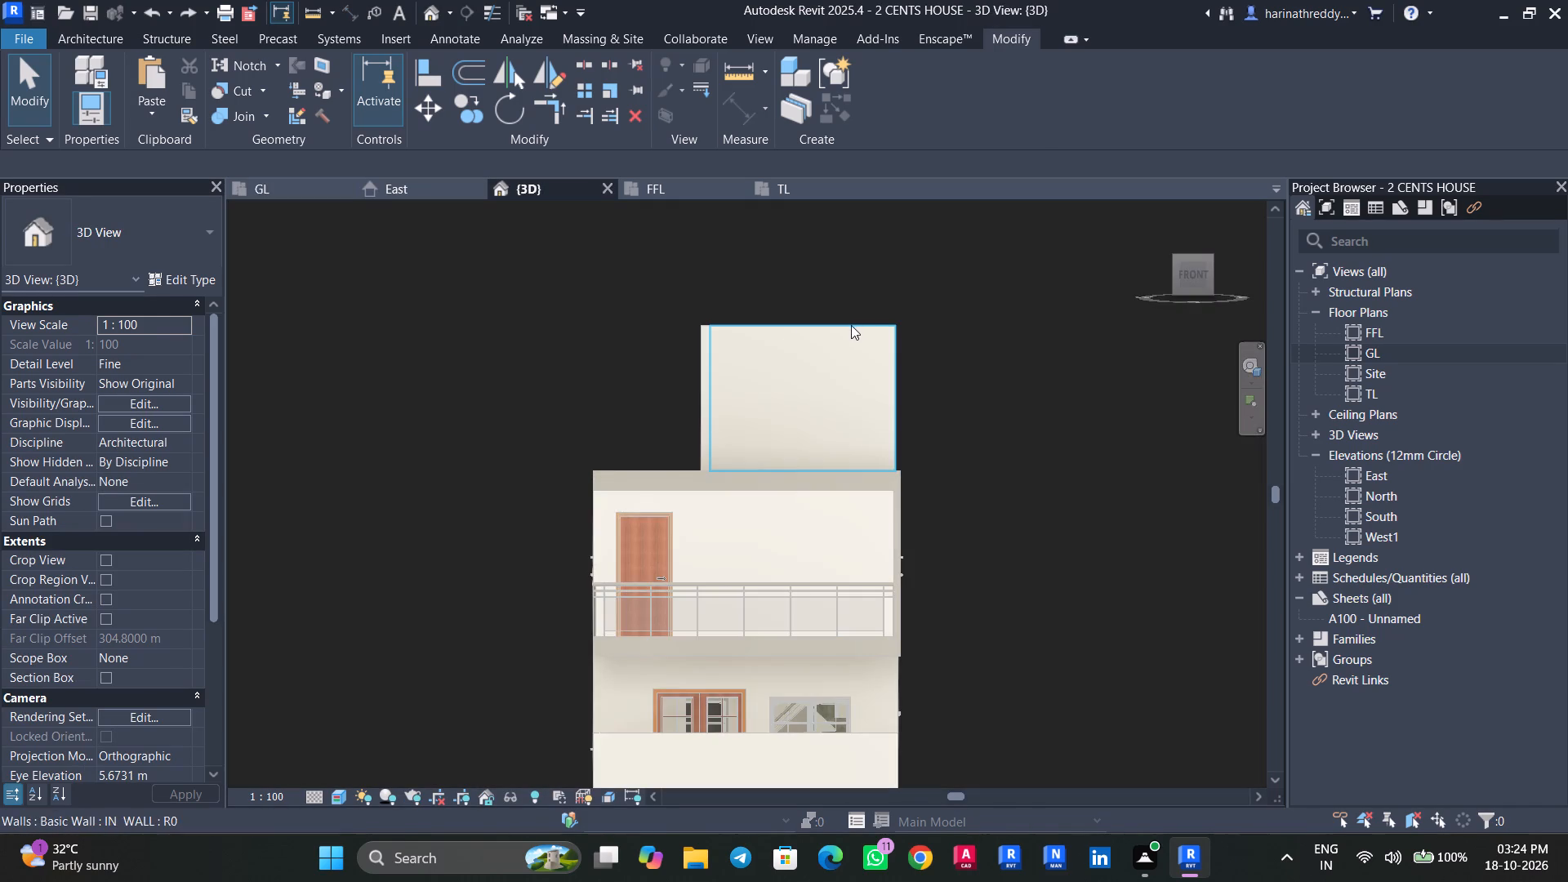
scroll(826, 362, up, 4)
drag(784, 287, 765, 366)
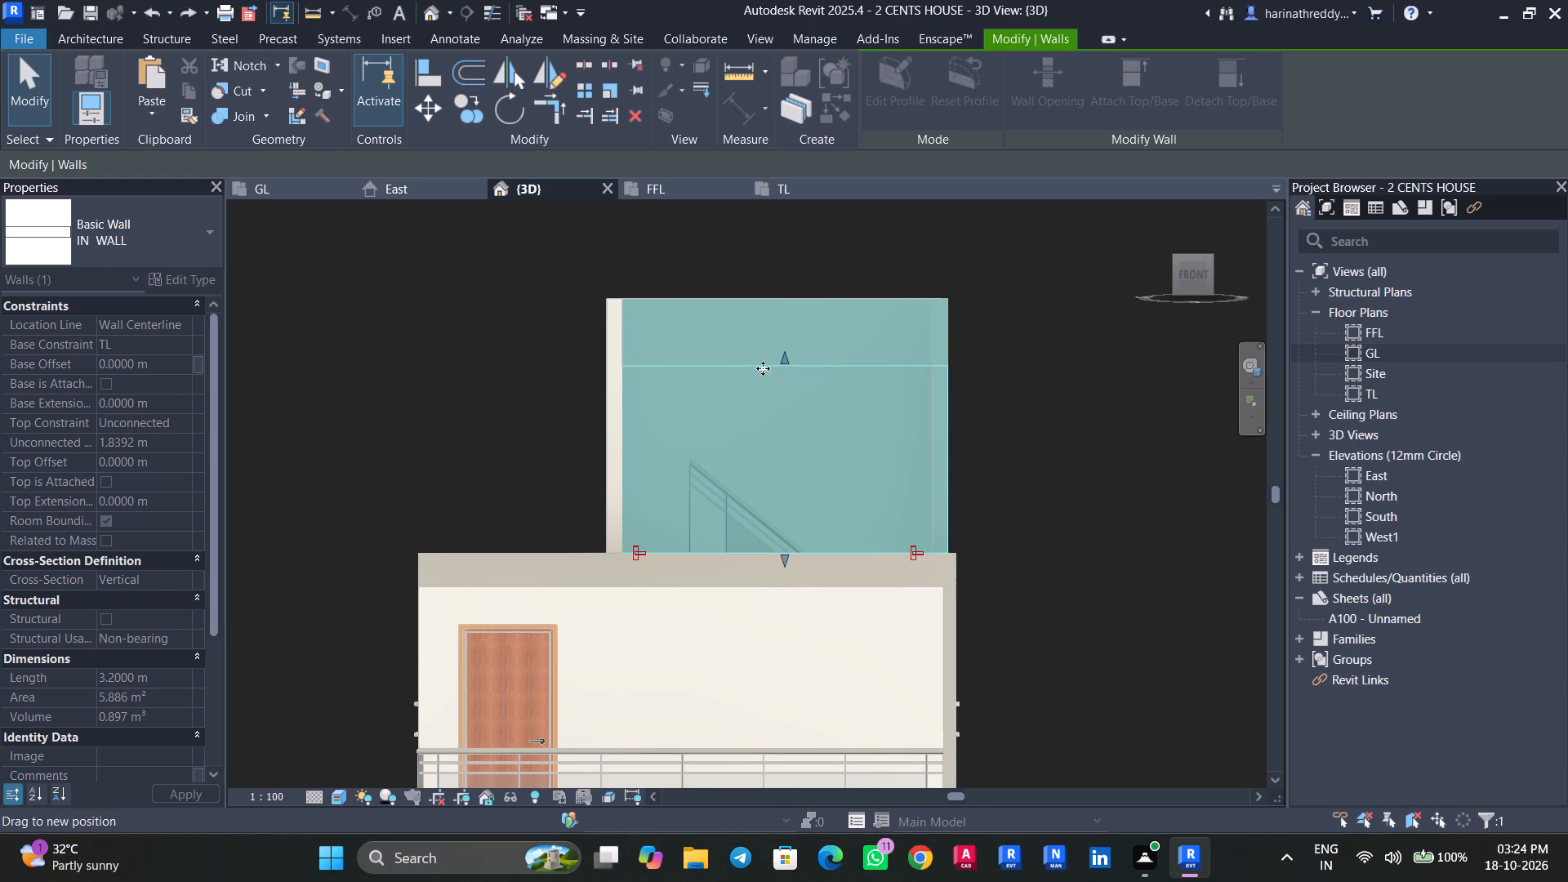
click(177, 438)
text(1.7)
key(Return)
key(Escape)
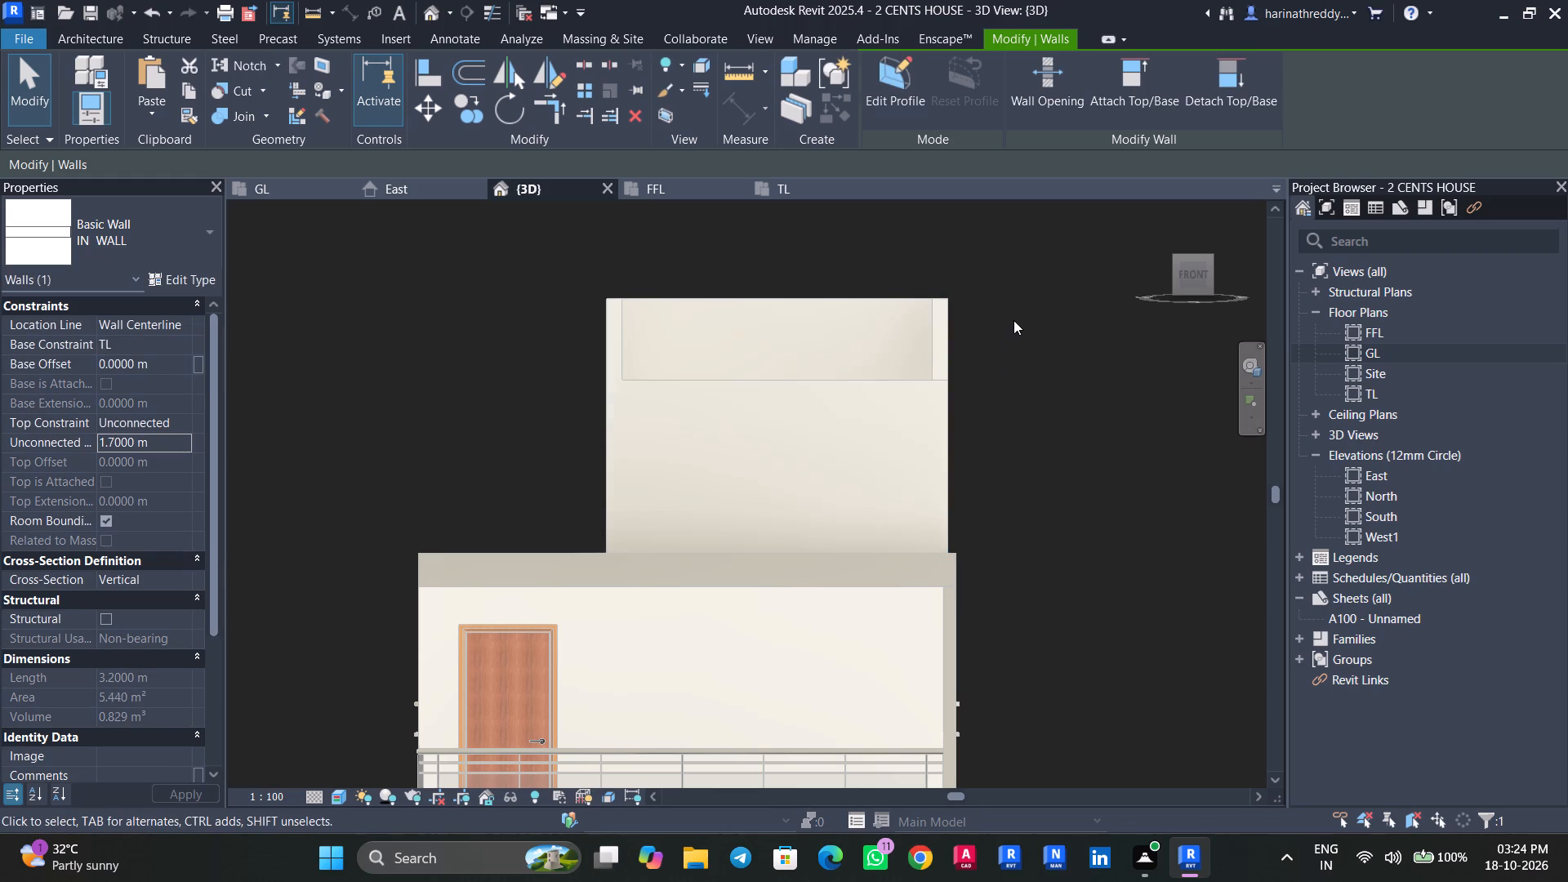
Set the unconnected height of the rooftop staircase enclosure's front wall to 2 m.
shift+middle_drag(1030, 331, 1110, 425)
shift+middle_drag(1081, 455, 957, 557)
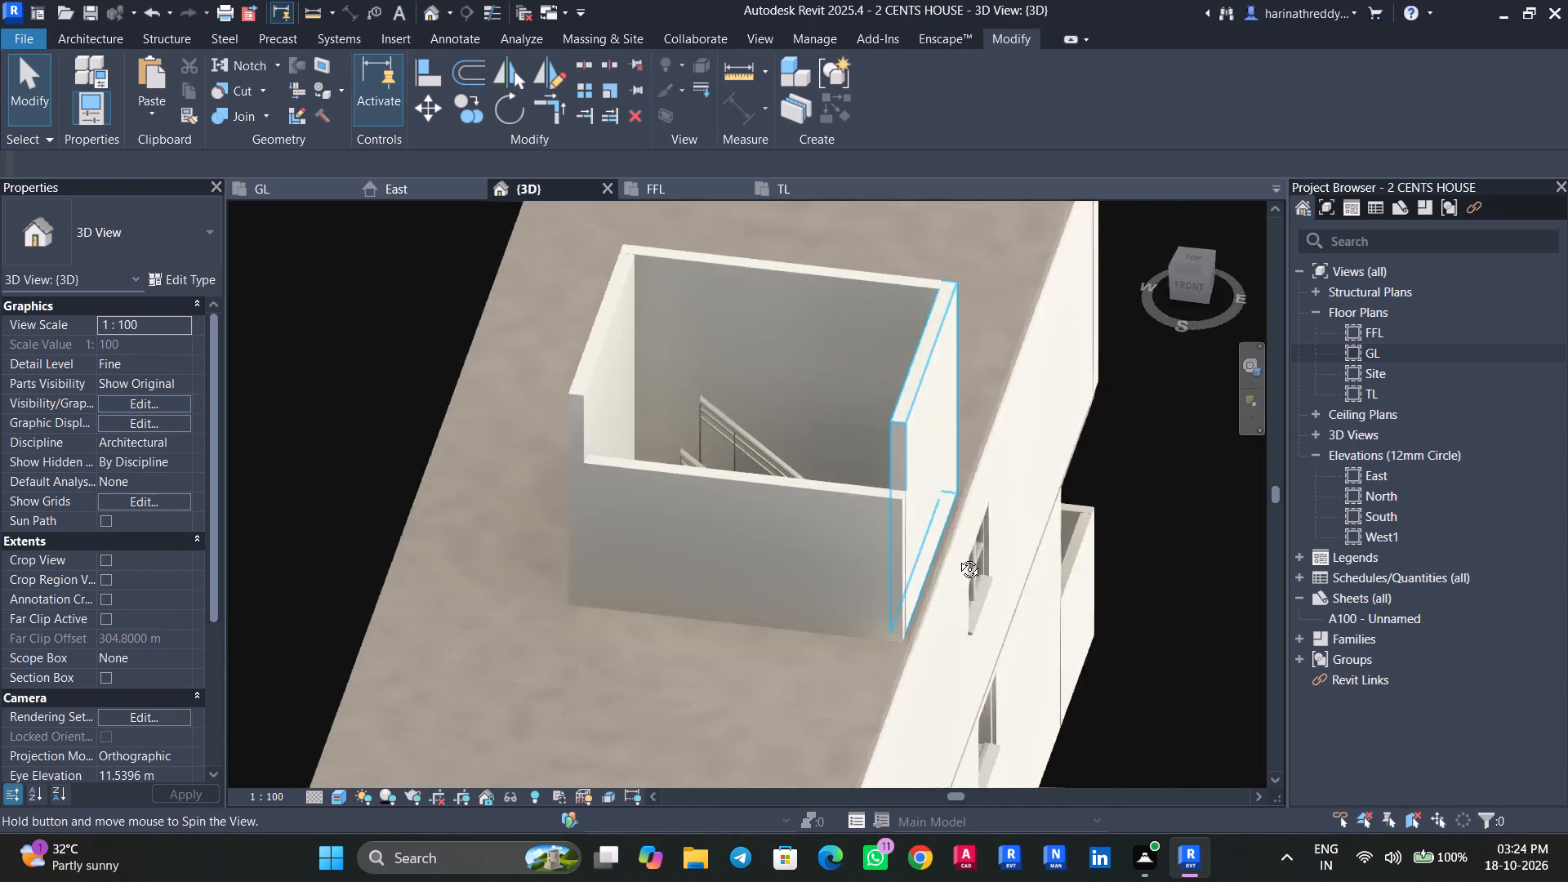
shift+middle_drag(957, 557, 913, 546)
middle_drag(1000, 488, 1039, 590)
click(809, 476)
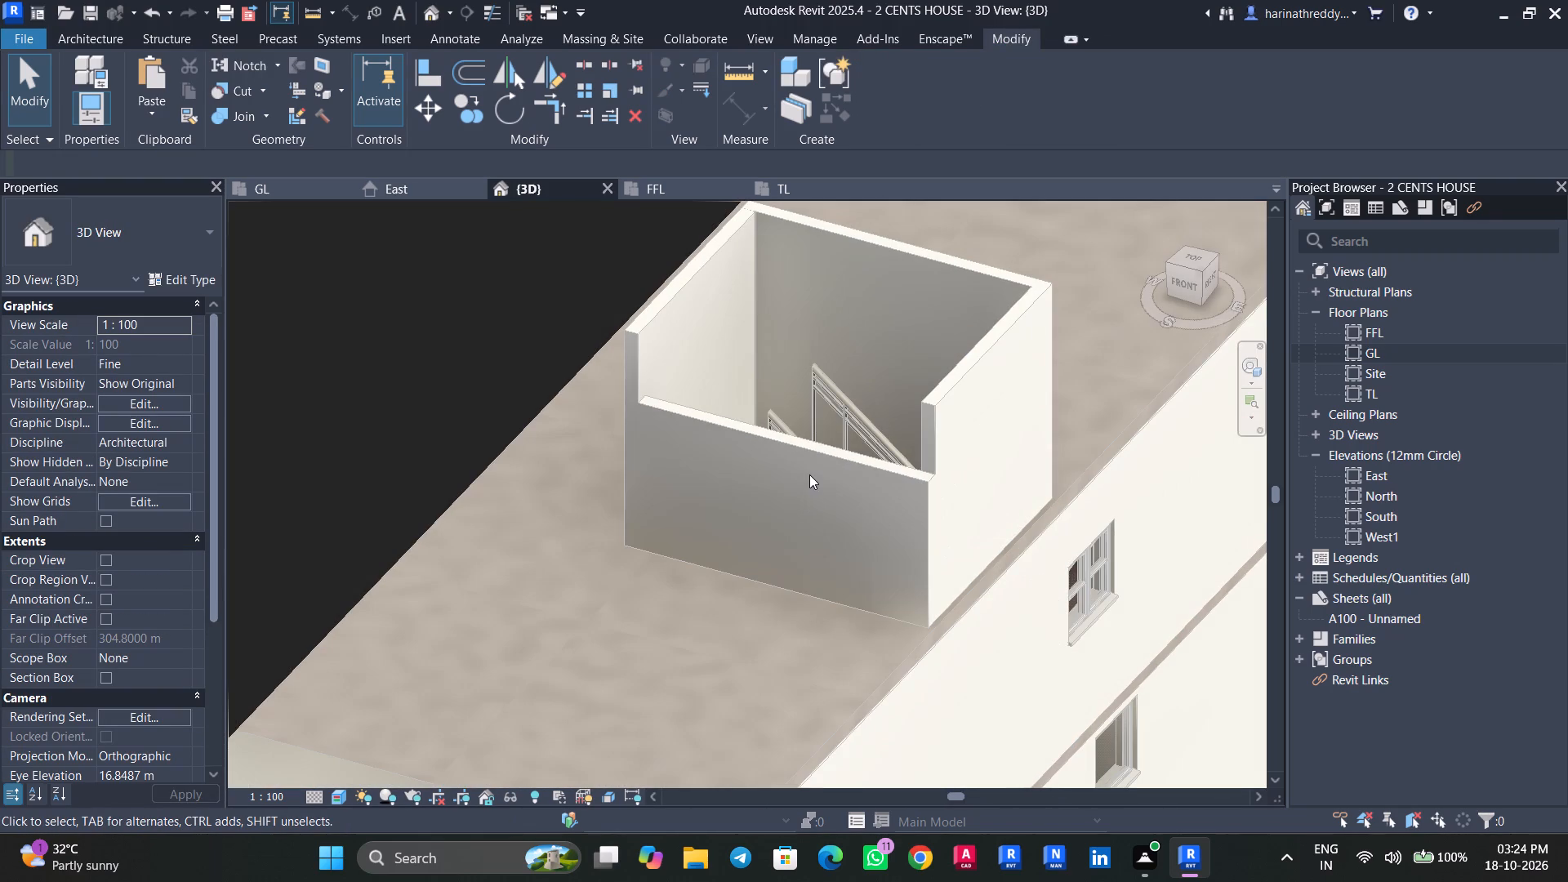
click(822, 449)
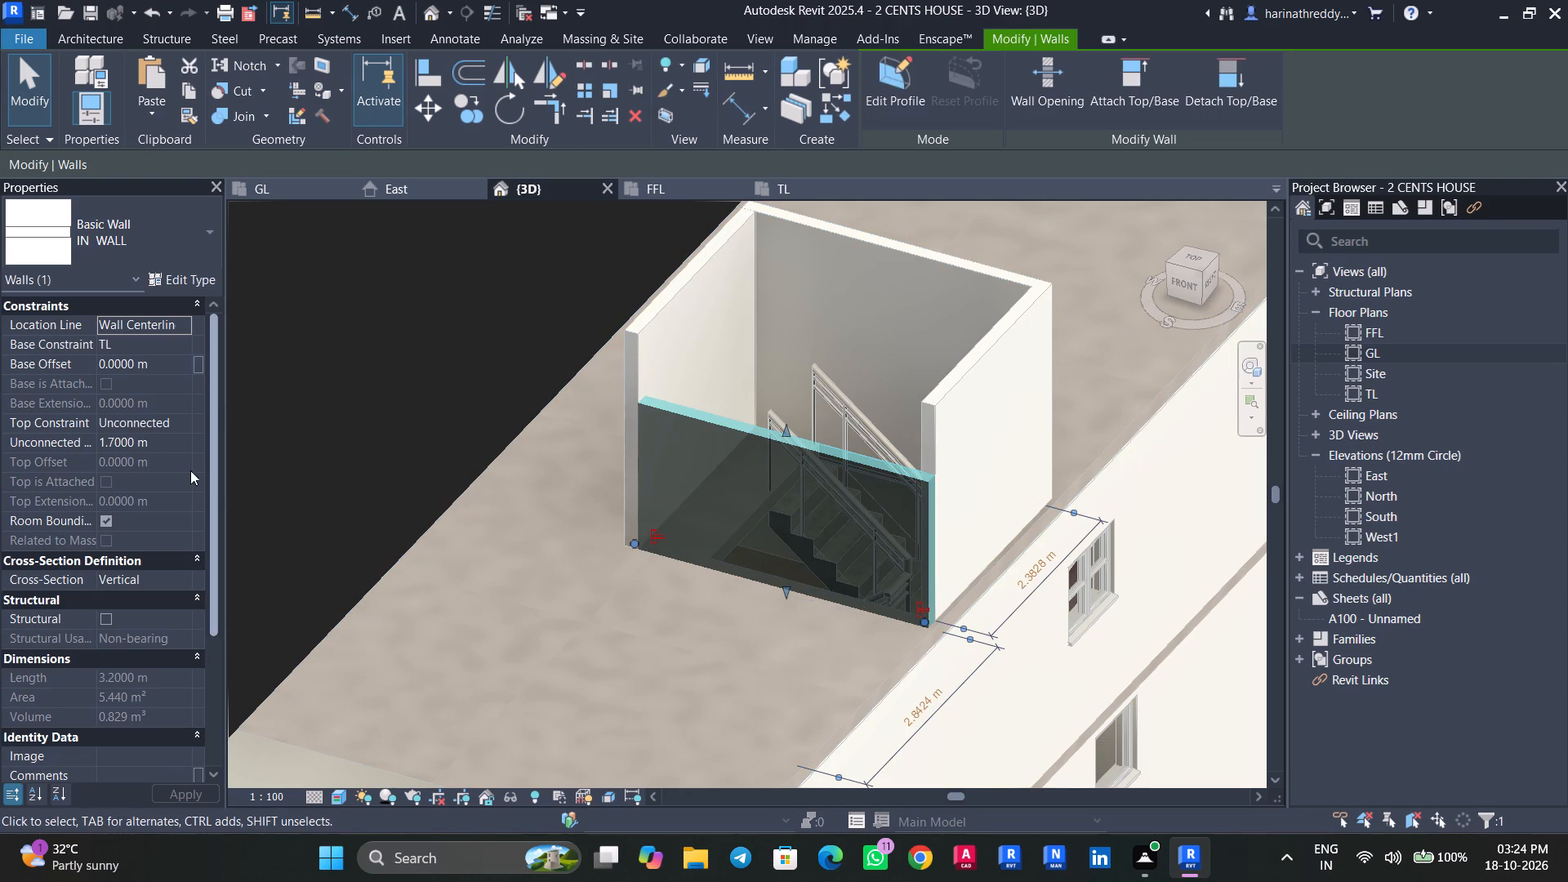
click(171, 446)
key(2)
key(Return)
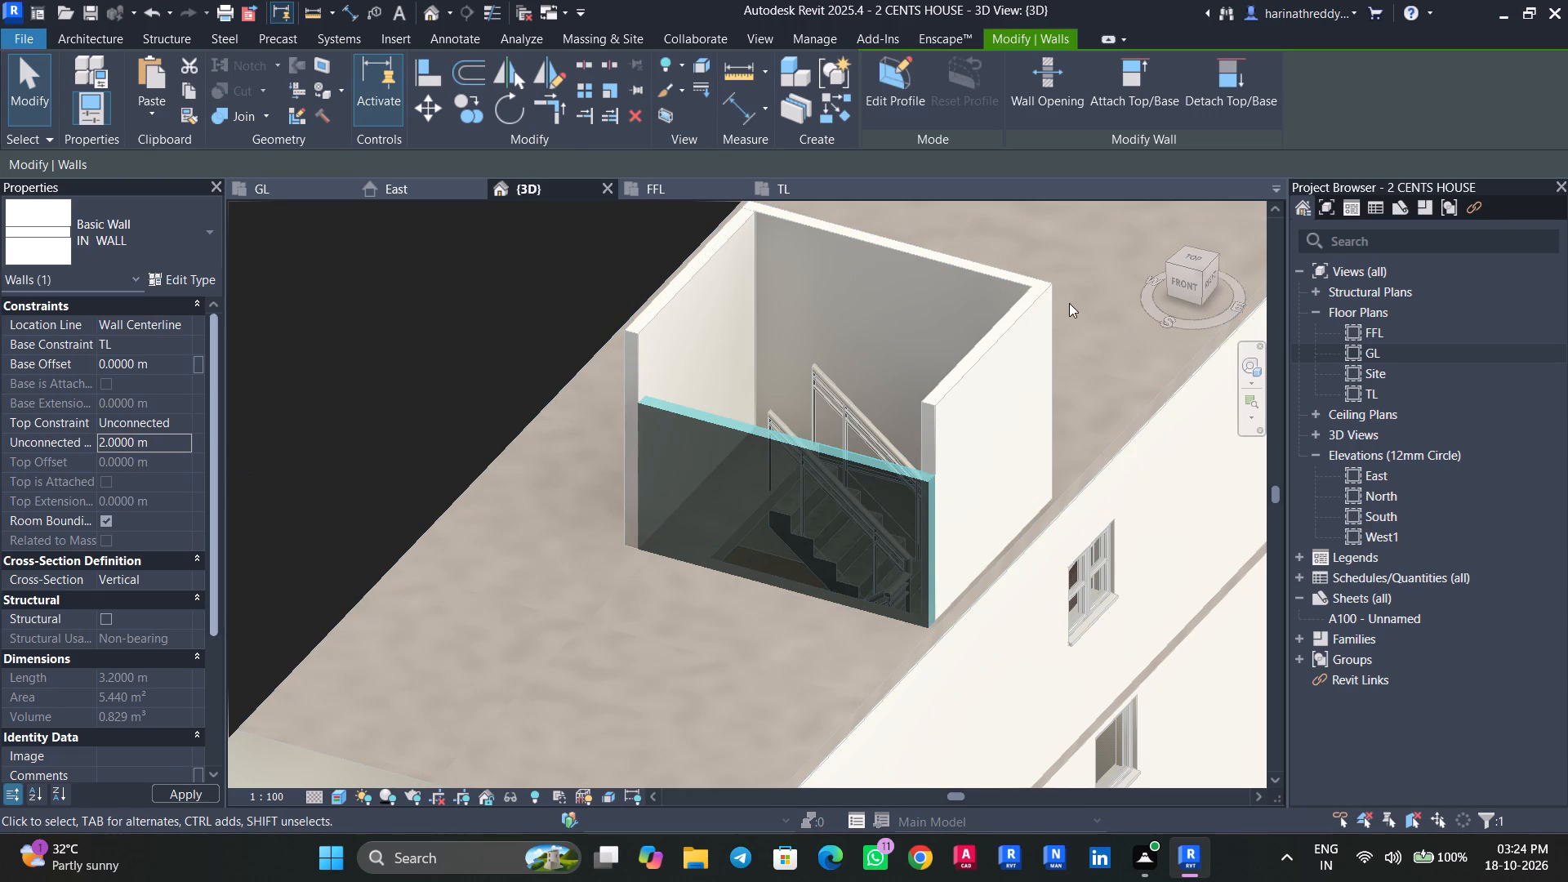
key(Escape)
key(Escape)
Set the other three walls of the rooftop staircase enclosure to an unconnected height of 2 m.
ctrl+click(672, 297)
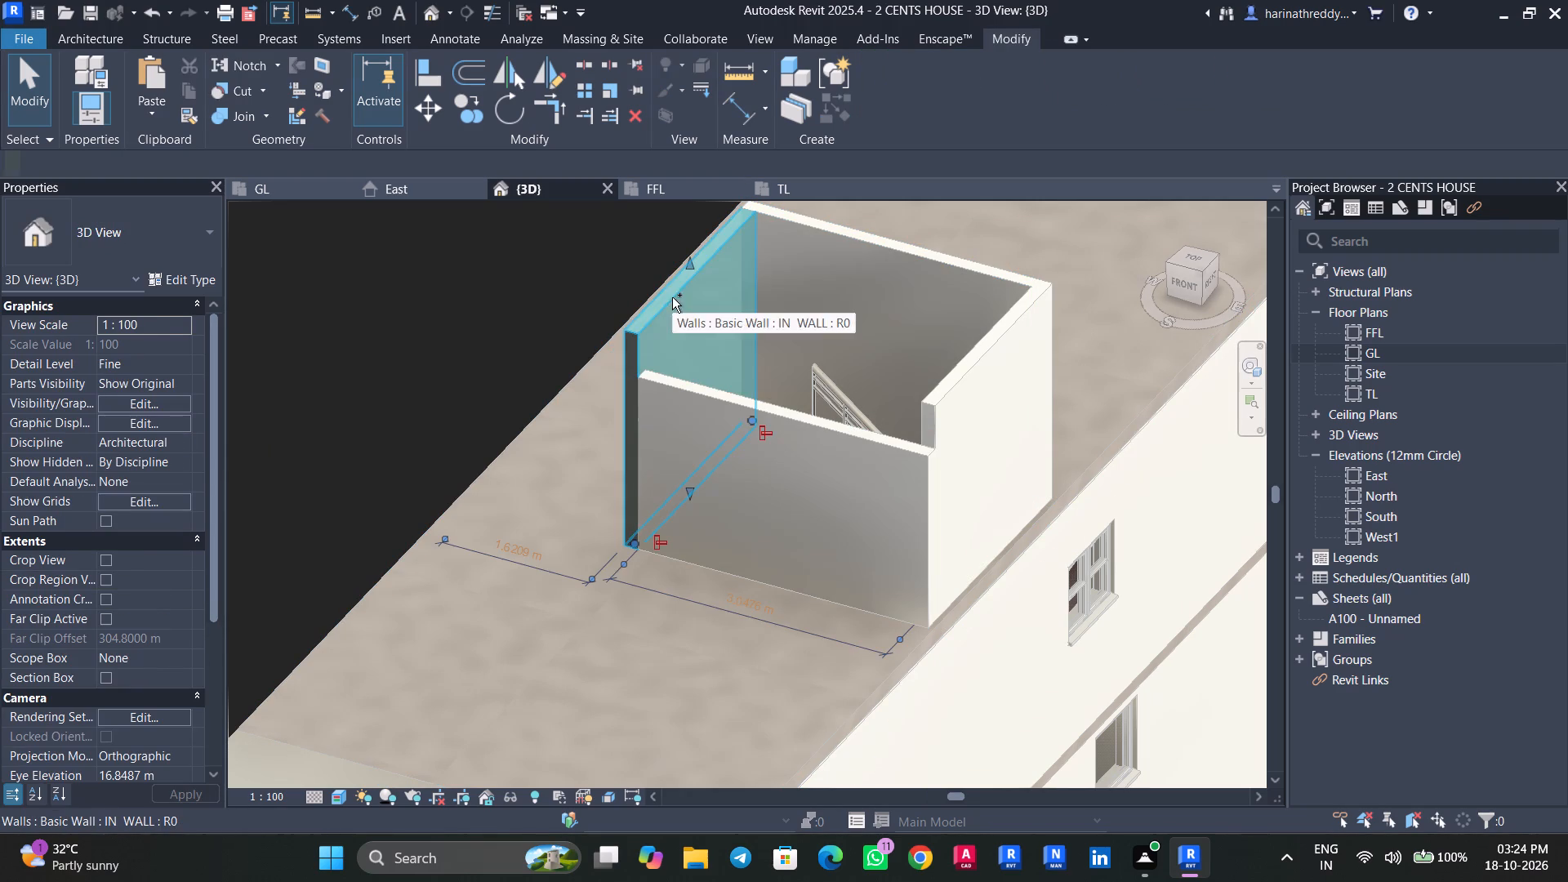
ctrl+click(841, 239)
ctrl+click(1014, 334)
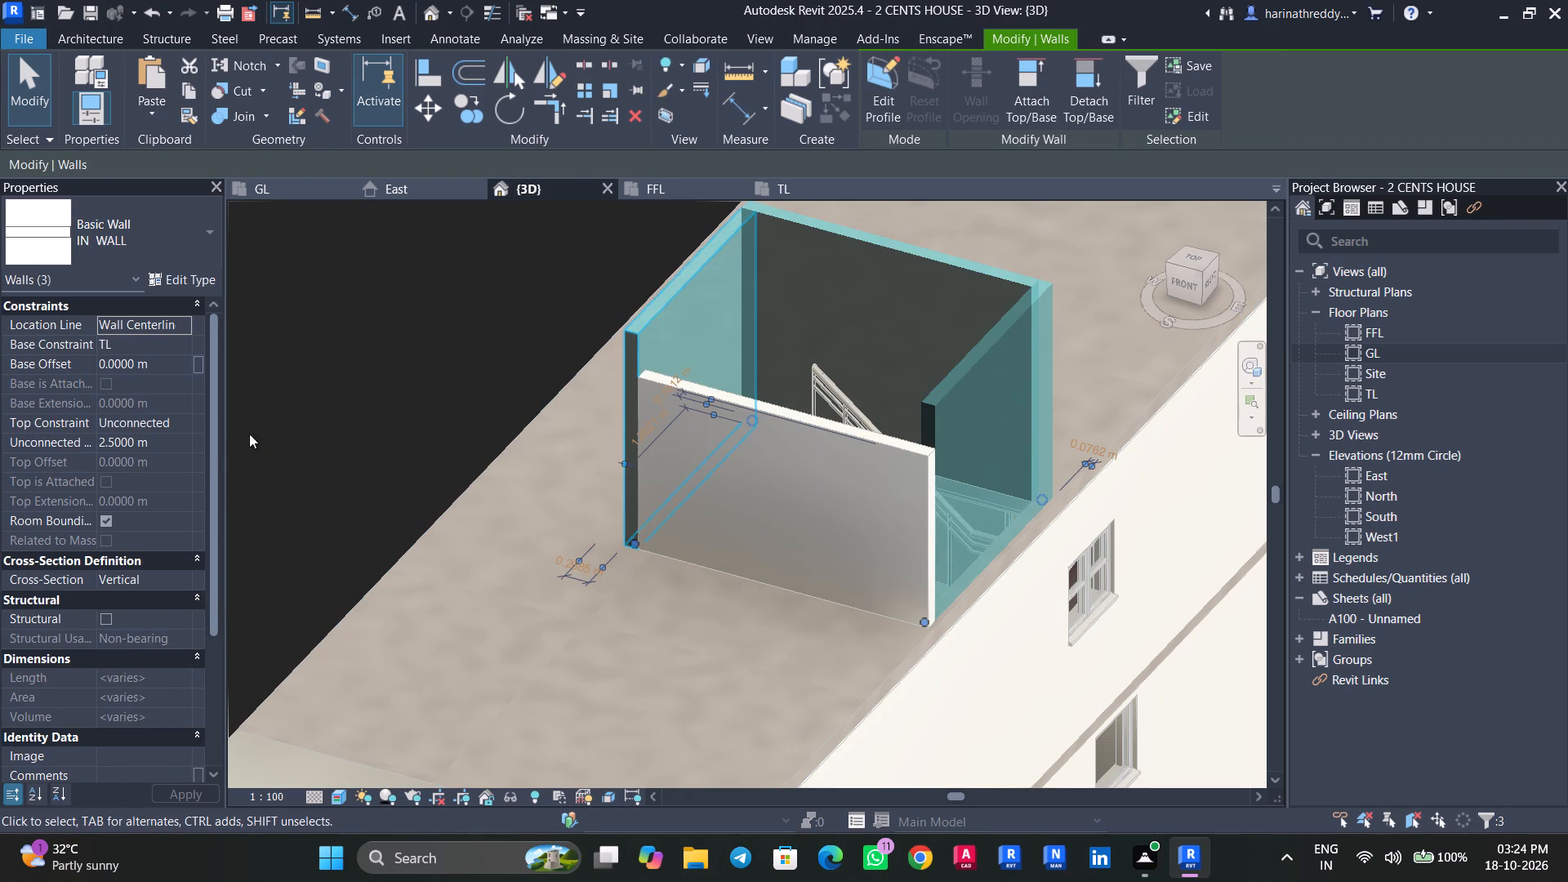
click(170, 443)
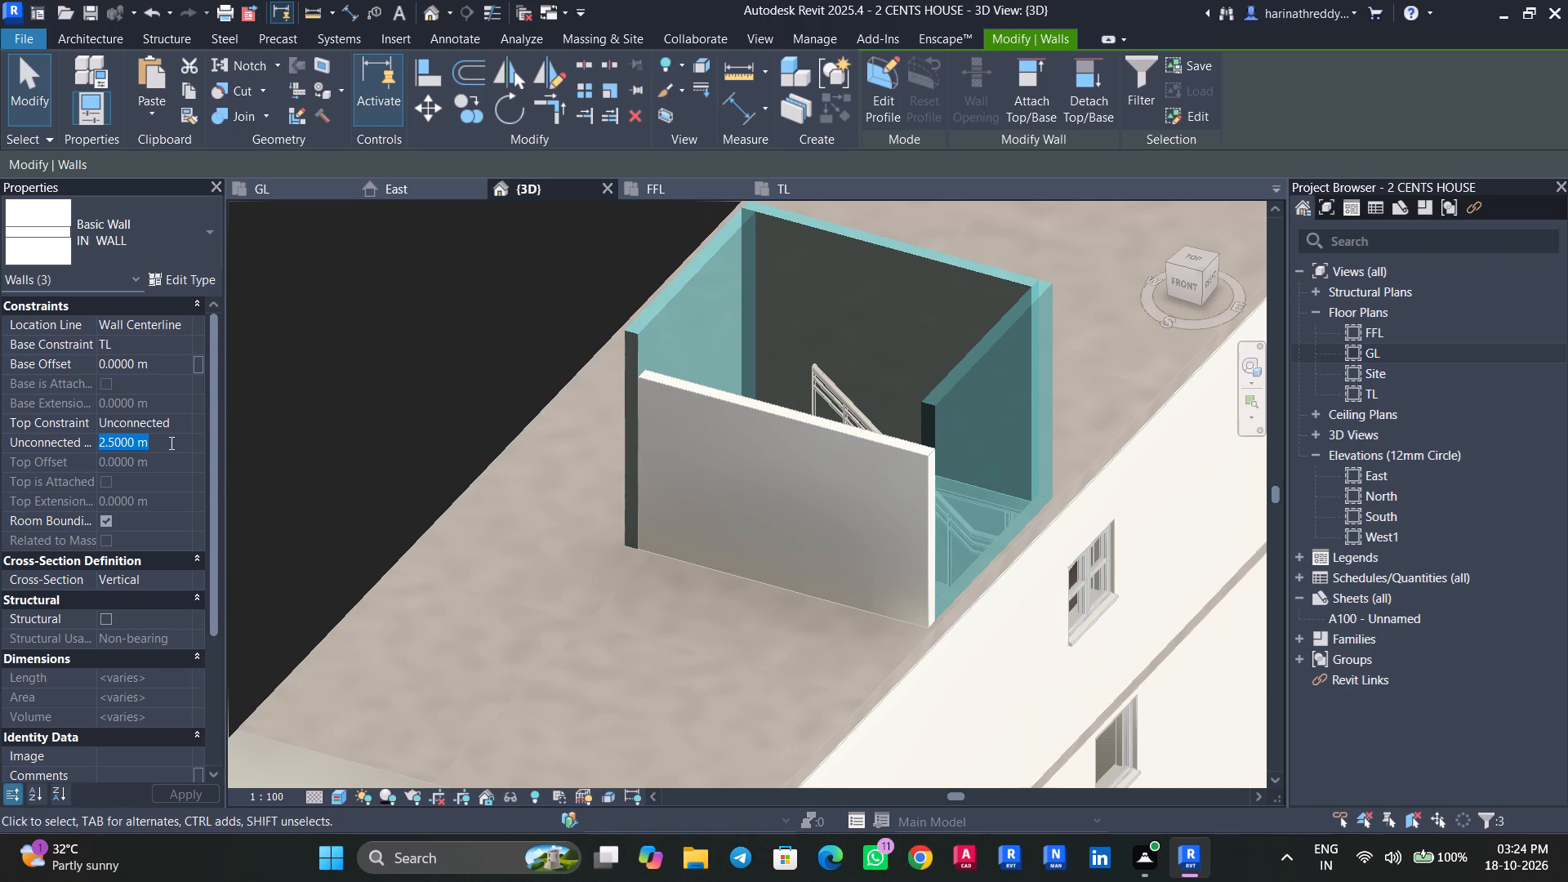
text(2.)
key(Return)
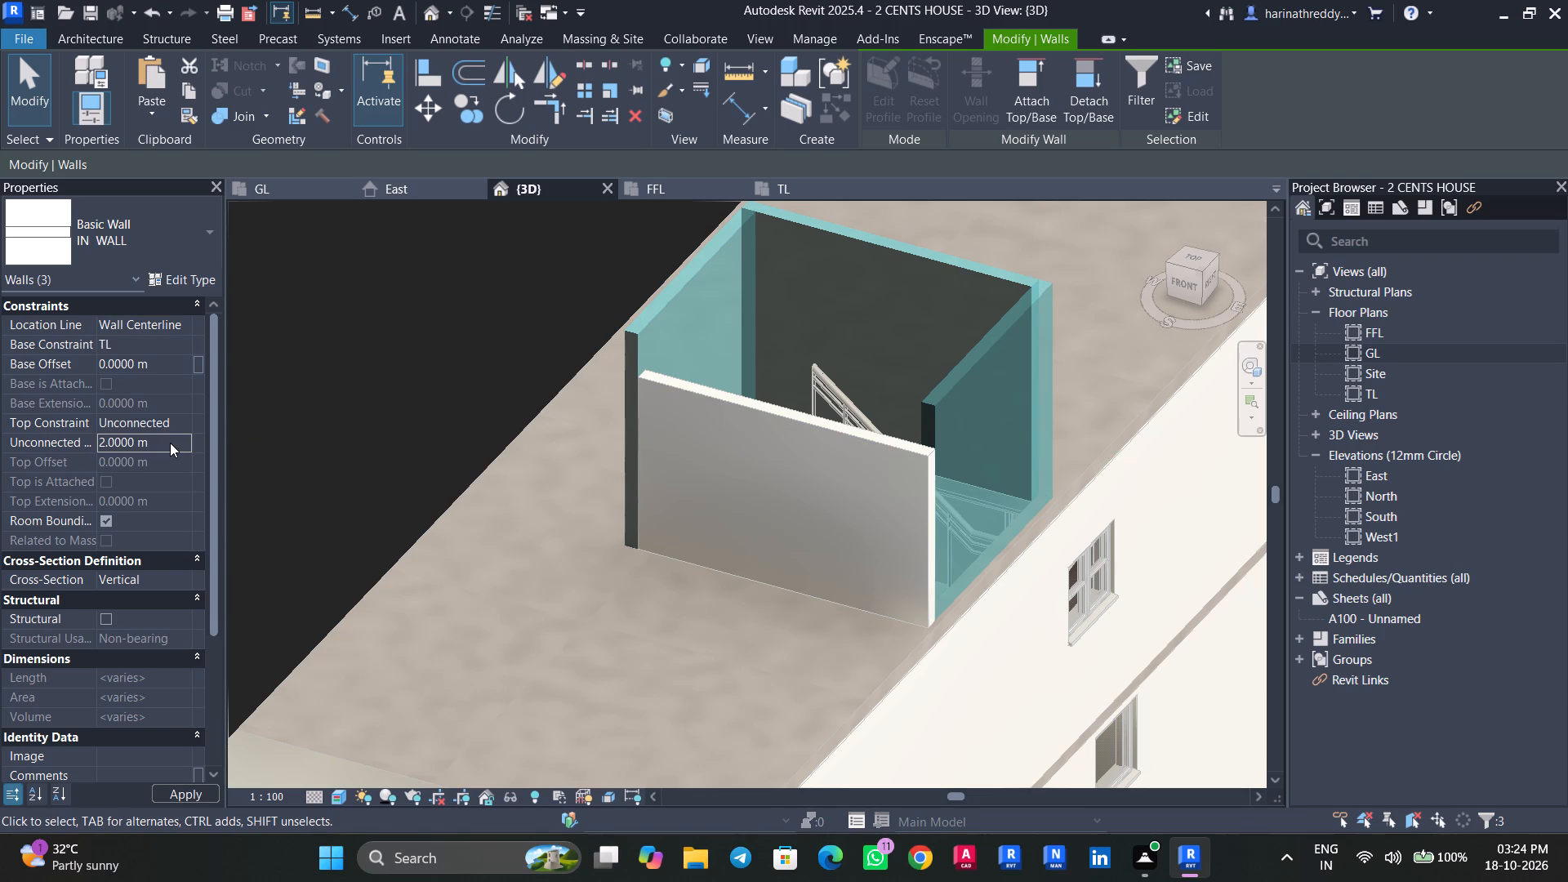
key(Escape)
Examine the rooftop staircase enclosure in 3D and in the TL floor plan.
shift+middle_drag(899, 528, 974, 506)
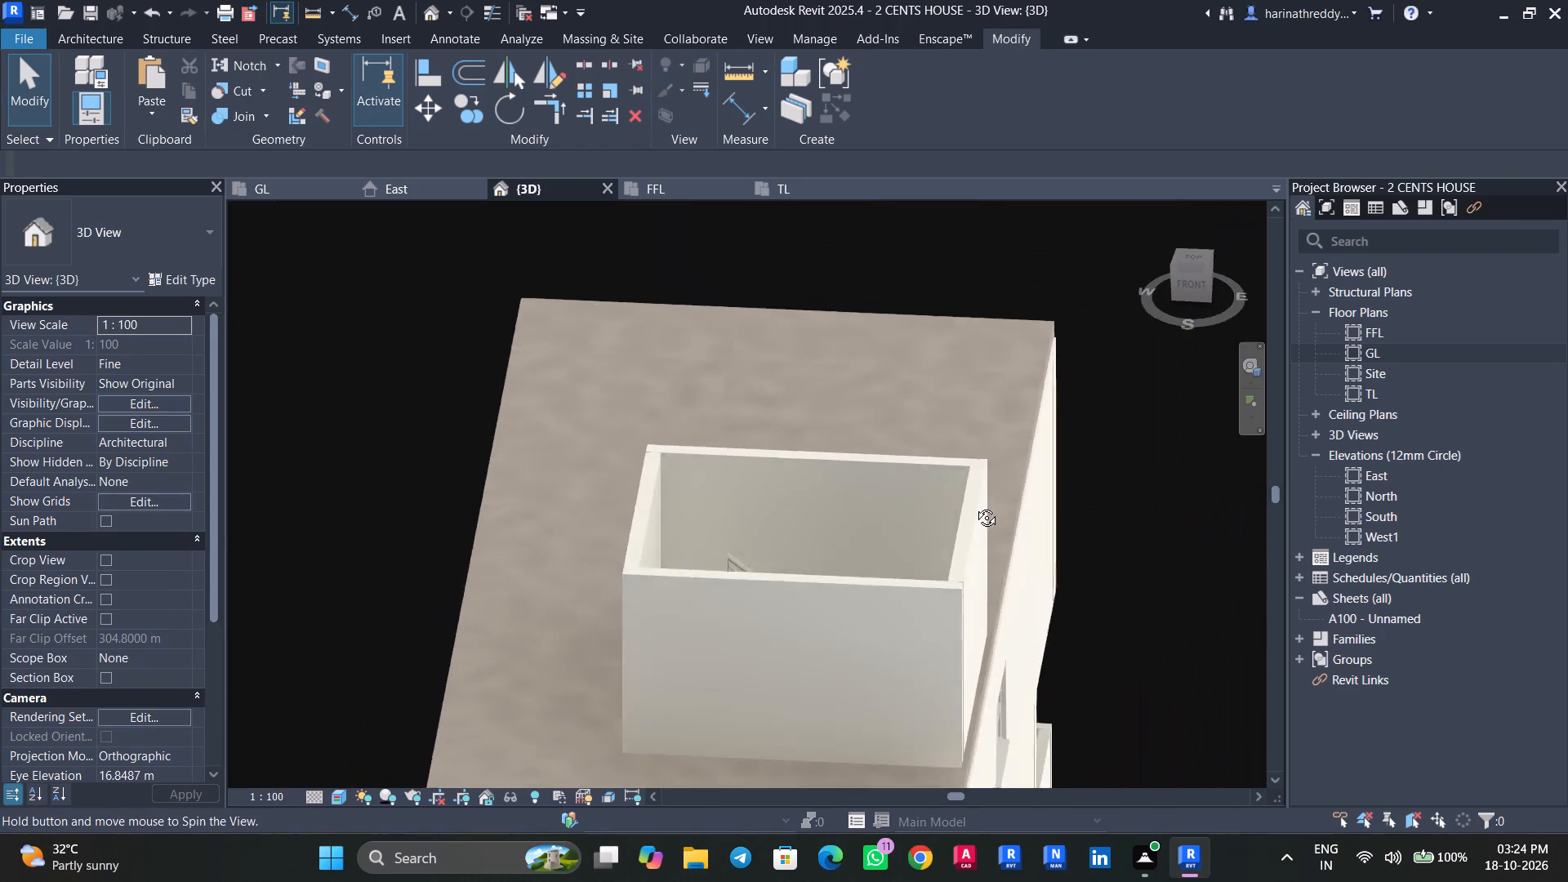
shift+middle_drag(974, 506, 1001, 492)
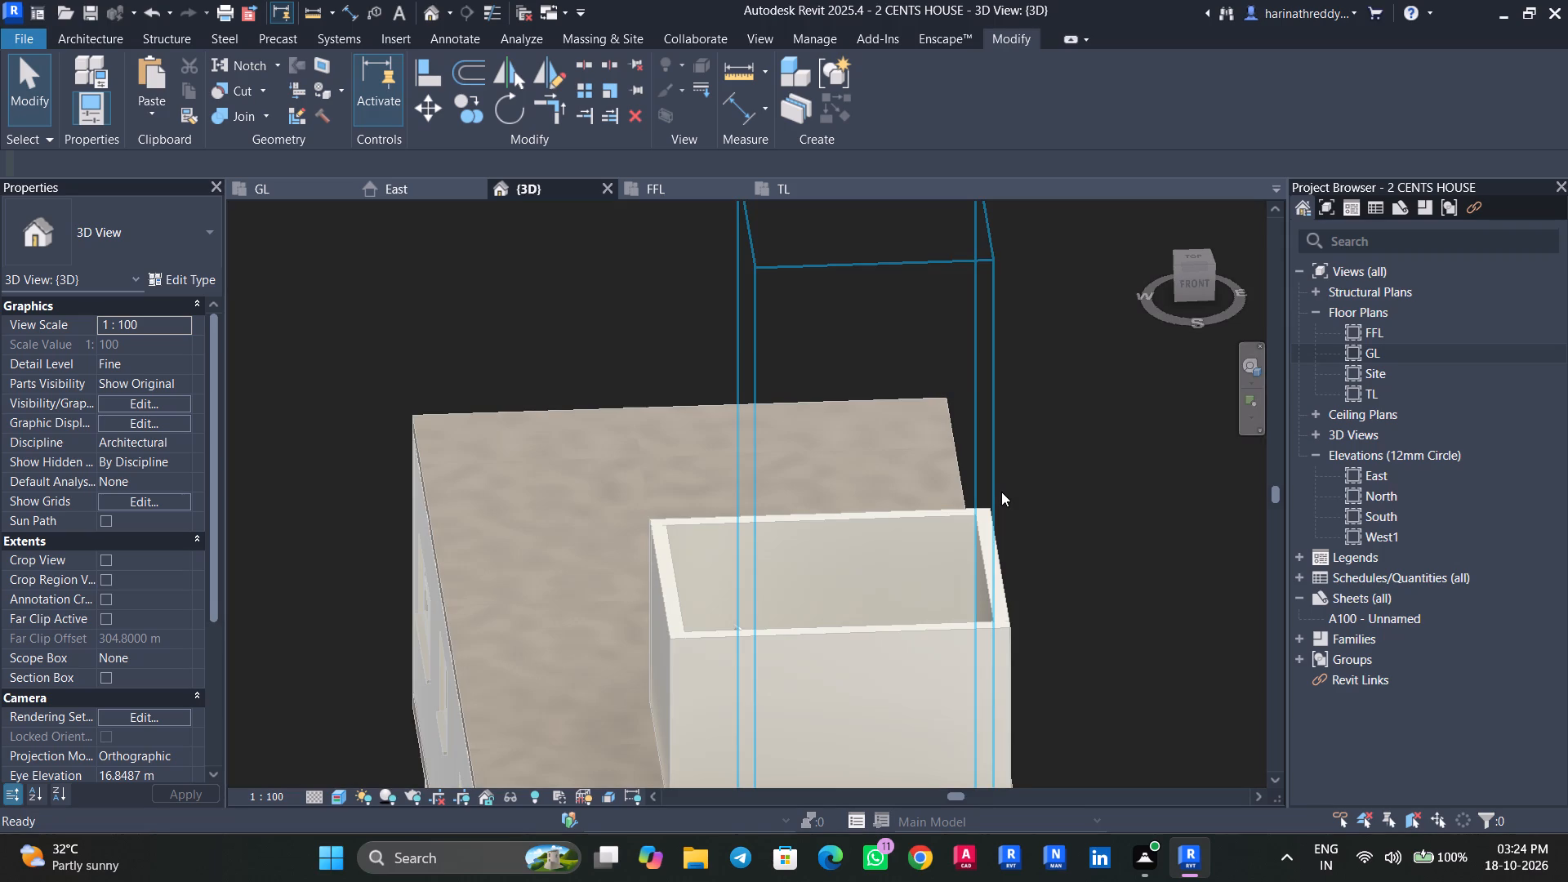
scroll(959, 558, down, 5)
shift+middle_drag(1018, 614, 1151, 537)
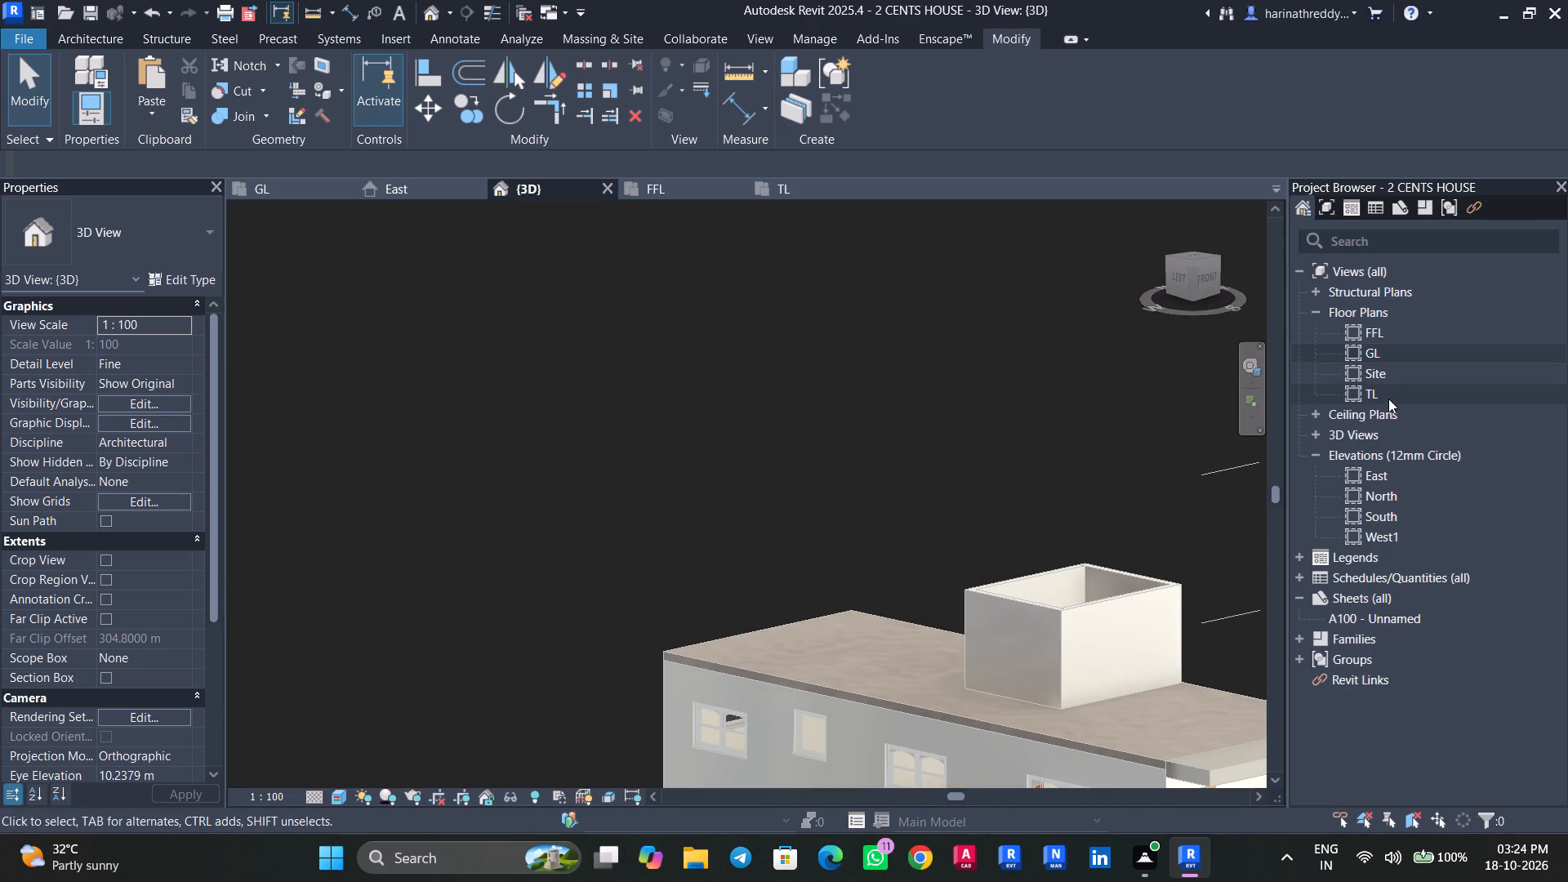
double_click(1388, 399)
scroll(1026, 429, down, 10)
middle_drag(1032, 452, 975, 630)
scroll(968, 501, up, 2)
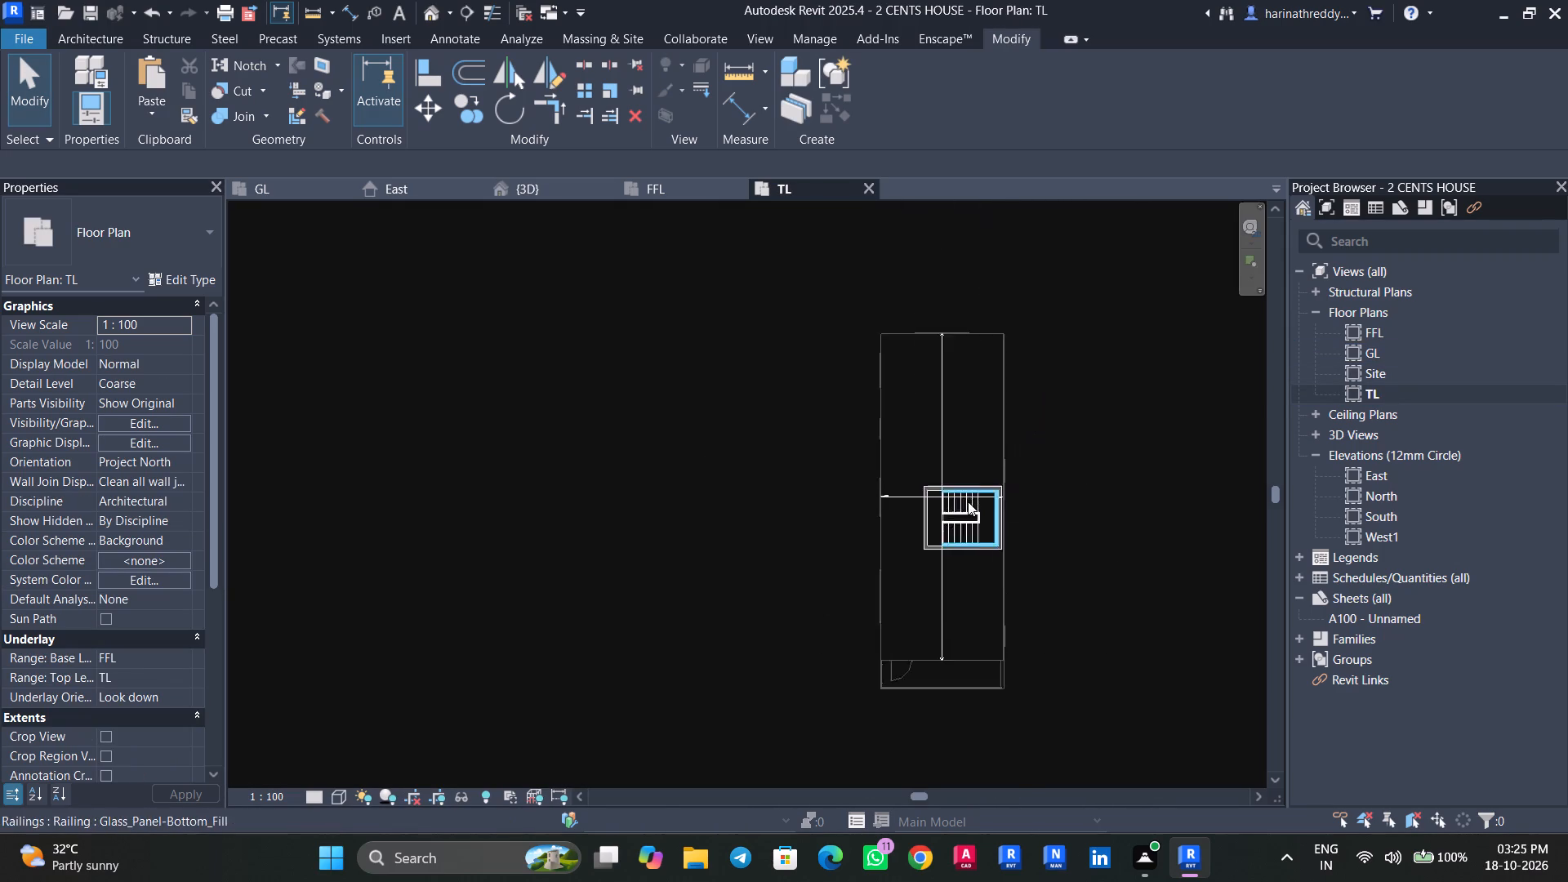
scroll(968, 501, up, 8)
middle_drag(1167, 528, 1036, 516)
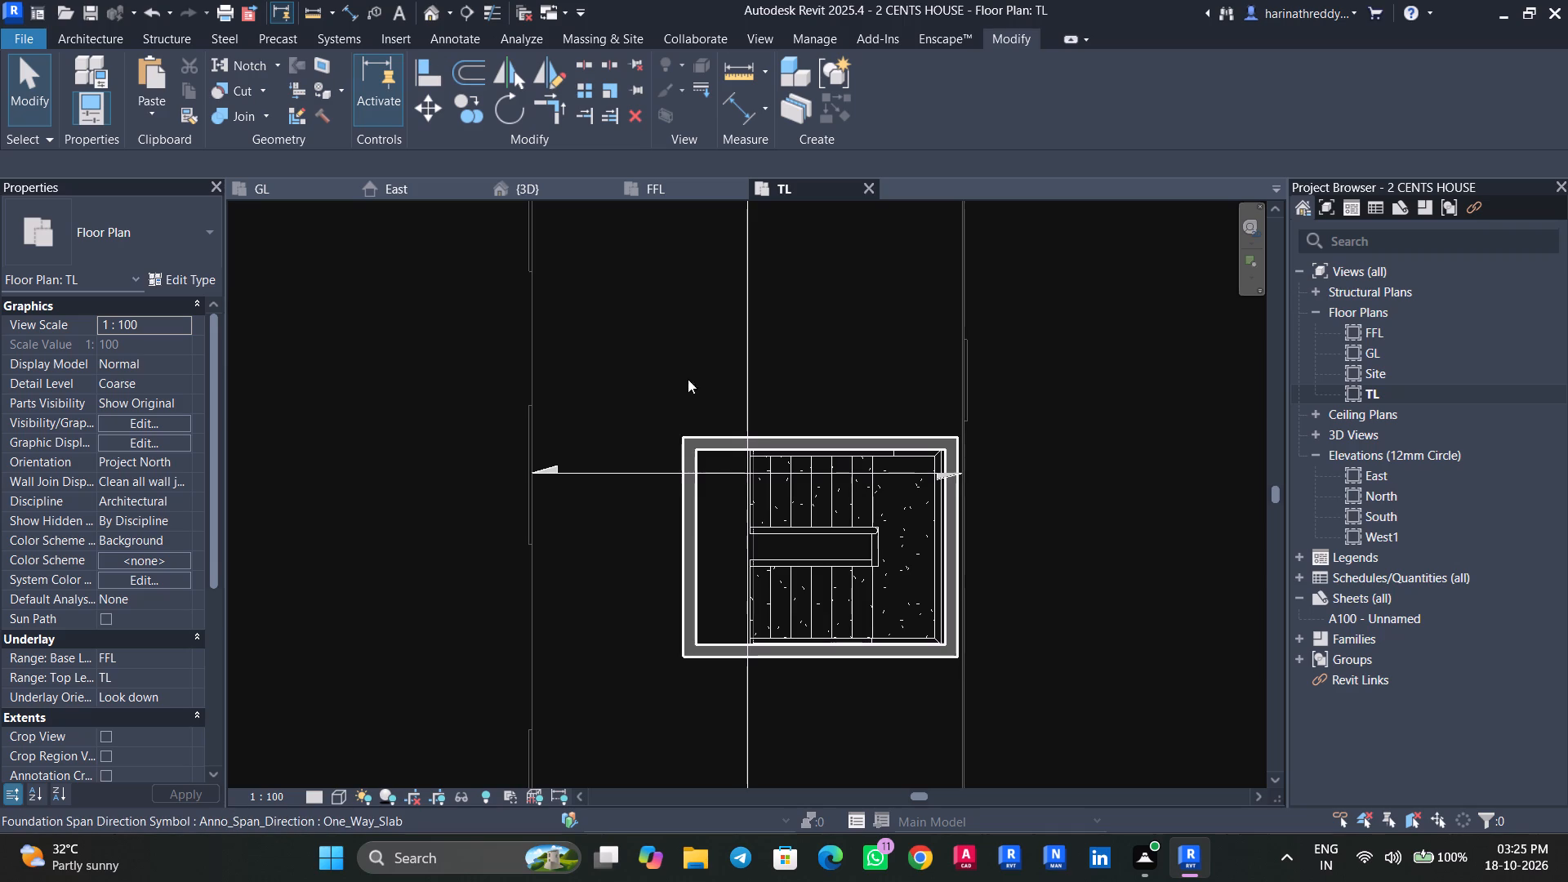
Examine the open top of the staircase enclosure, the stair inside and the surrounding roof from several sides in 3D.
click(516, 189)
scroll(714, 458, down, 2)
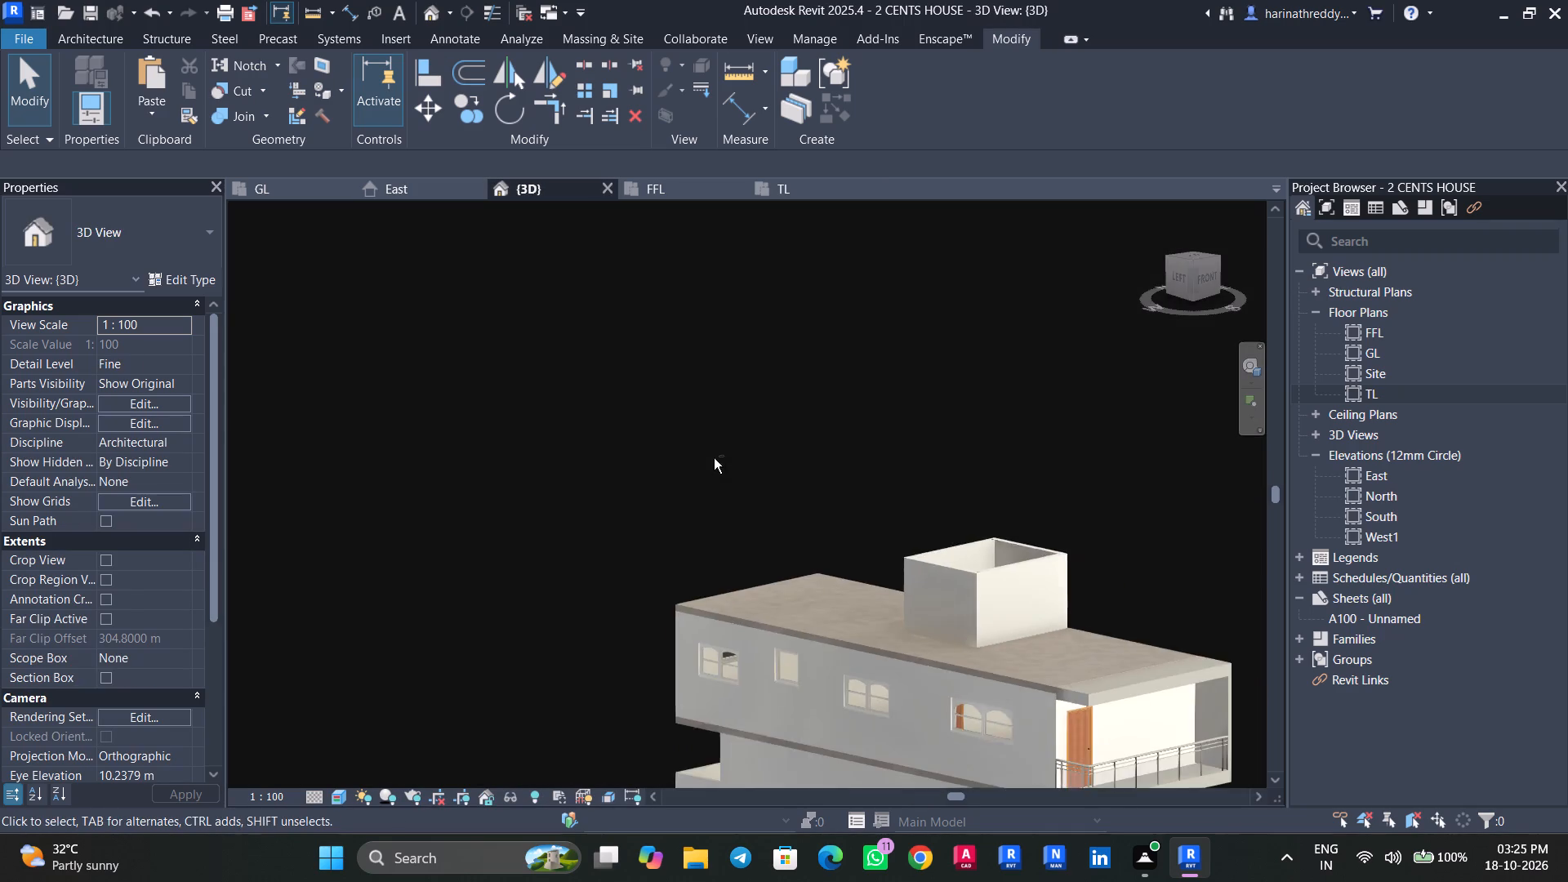
shift+middle_drag(719, 463, 807, 507)
middle_drag(889, 522, 427, 431)
scroll(680, 524, up, 5)
middle_drag(693, 568, 667, 393)
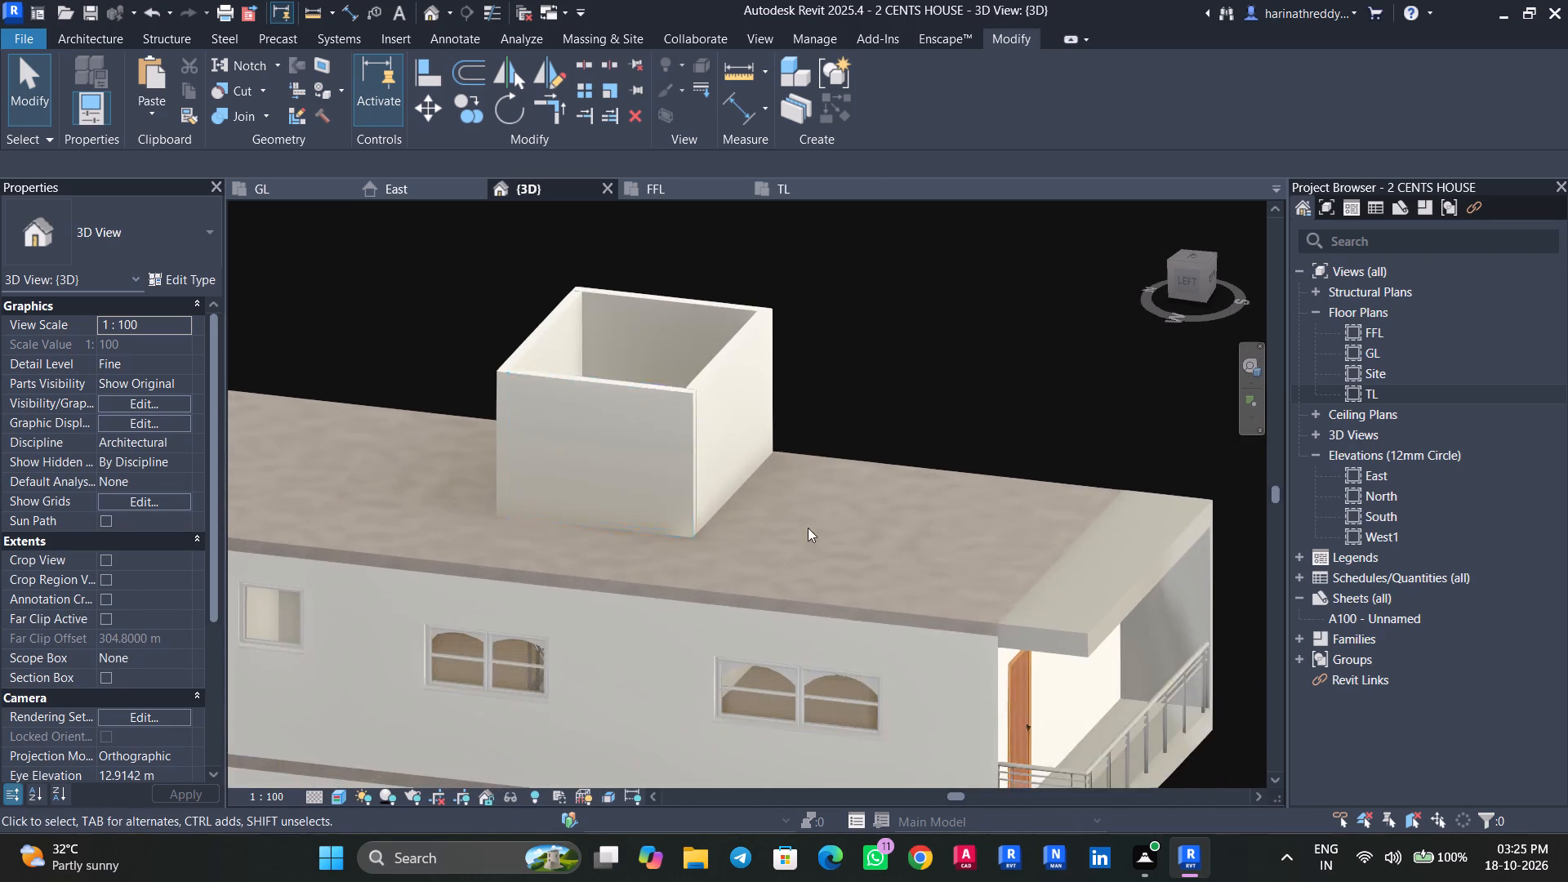
scroll(860, 525, down, 4)
shift+middle_drag(829, 522, 677, 466)
middle_drag(689, 457, 826, 597)
shift+middle_drag(813, 444, 804, 493)
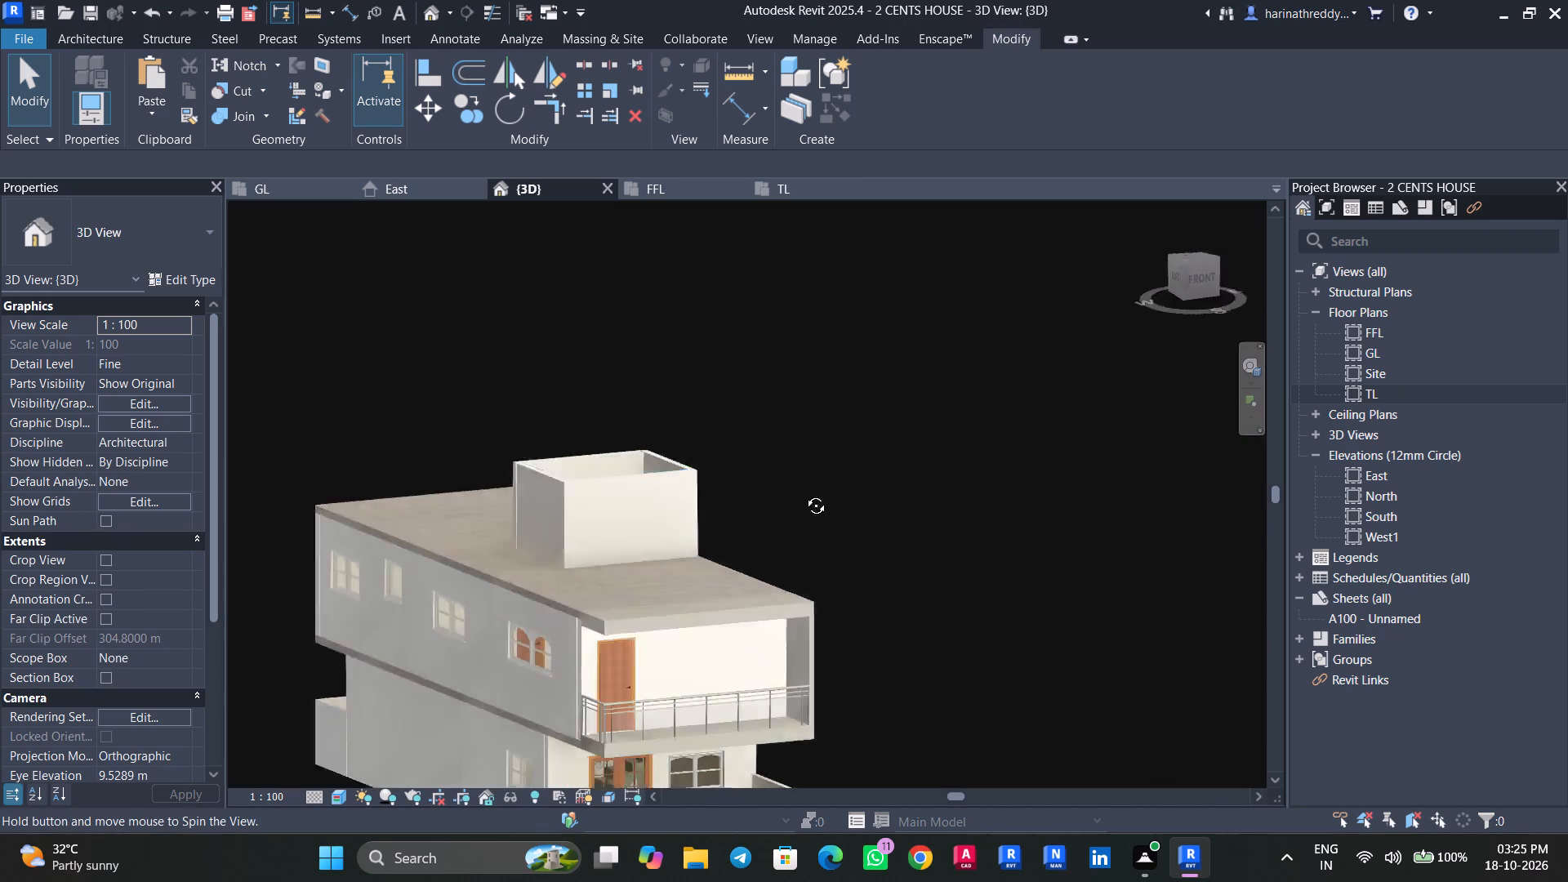
shift+middle_drag(804, 493, 622, 605)
middle_drag(616, 604, 539, 646)
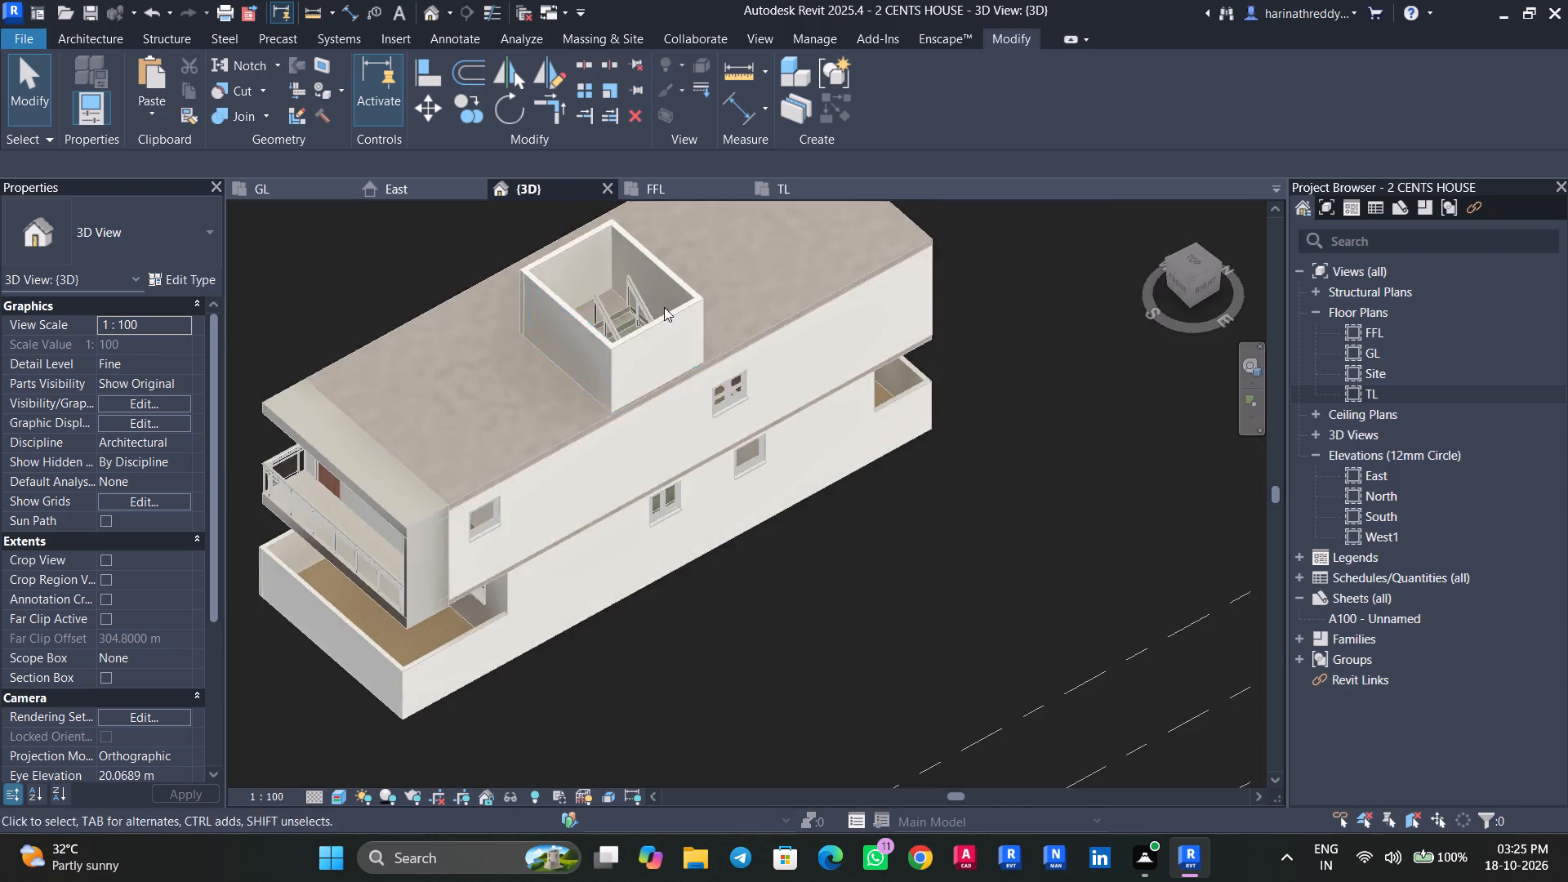
scroll(678, 274, up, 10)
scroll(590, 356, down, 1)
scroll(590, 356, up, 3)
middle_drag(566, 422, 648, 552)
shift+middle_drag(634, 543, 599, 510)
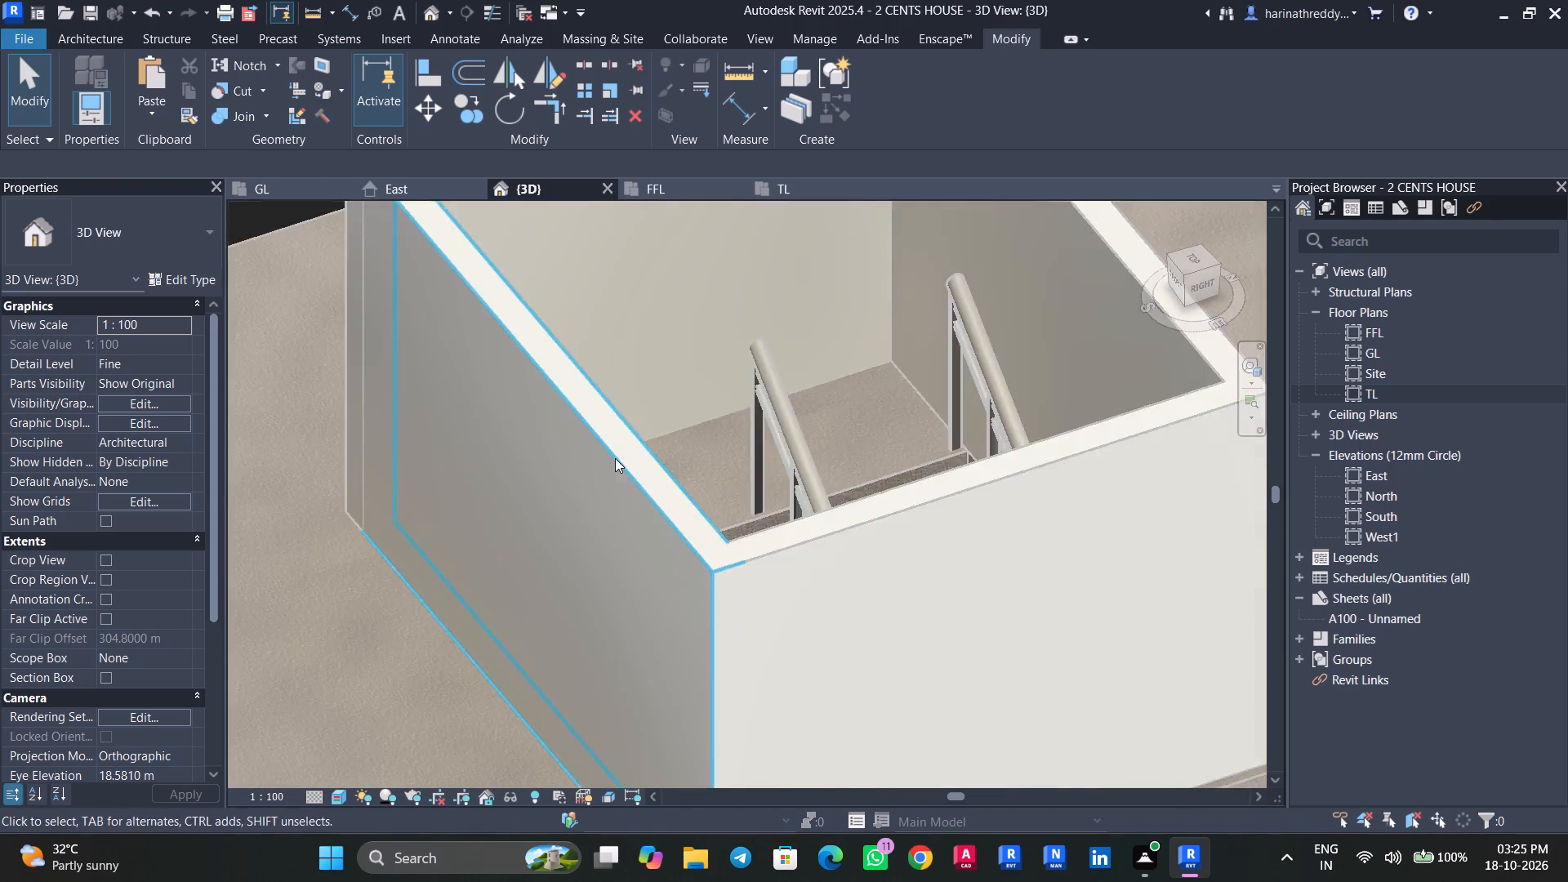
middle_drag(617, 469, 600, 782)
scroll(622, 699, down, 7)
shift+middle_drag(630, 684, 688, 635)
middle_drag(742, 697, 863, 528)
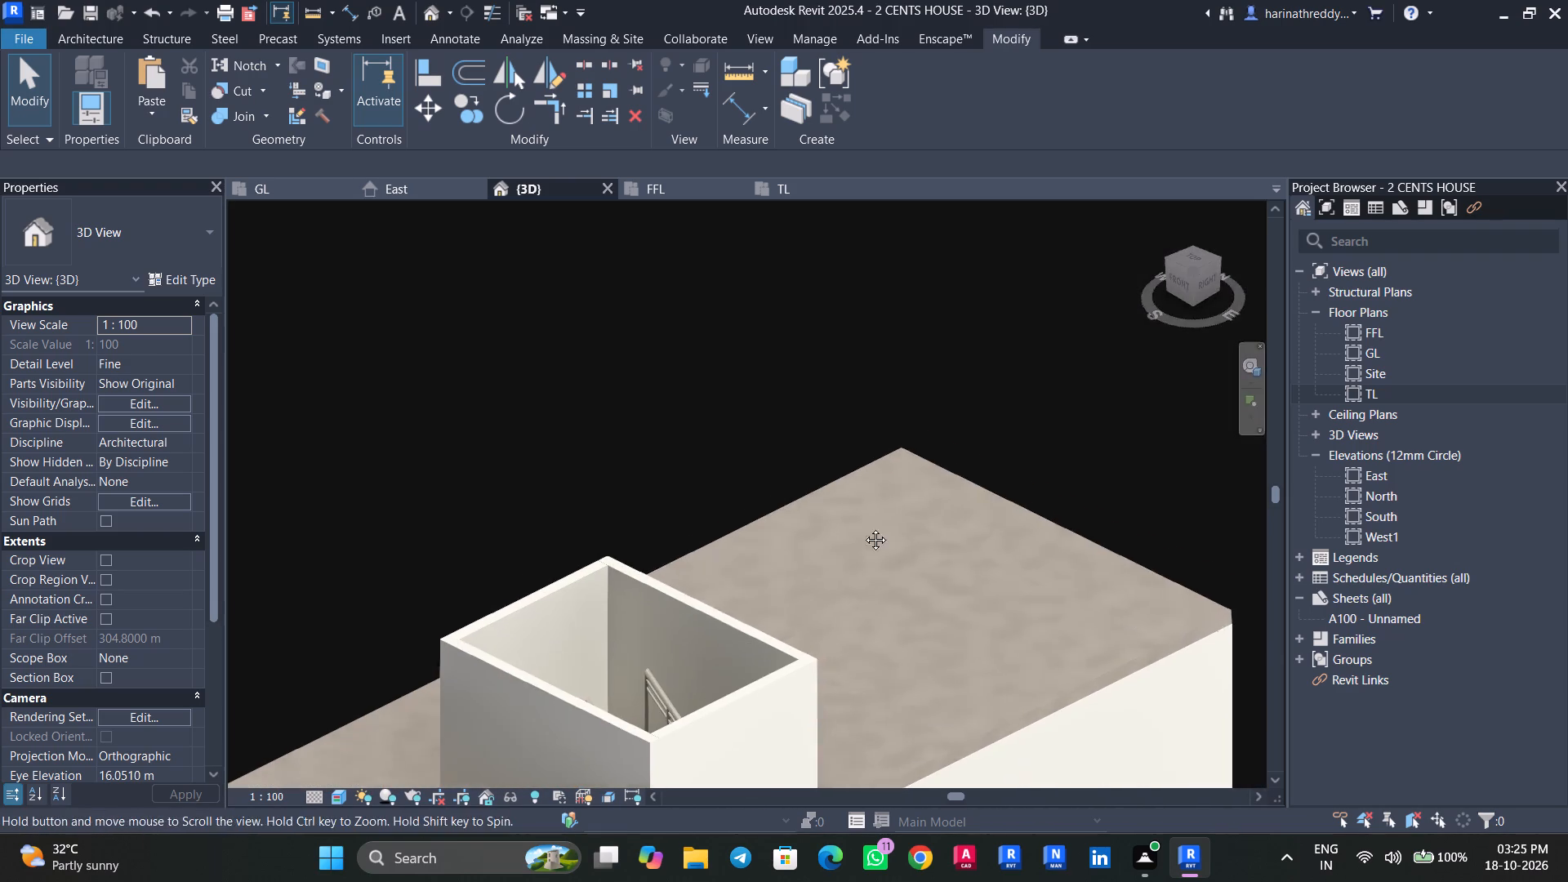
middle_drag(863, 528, 864, 525)
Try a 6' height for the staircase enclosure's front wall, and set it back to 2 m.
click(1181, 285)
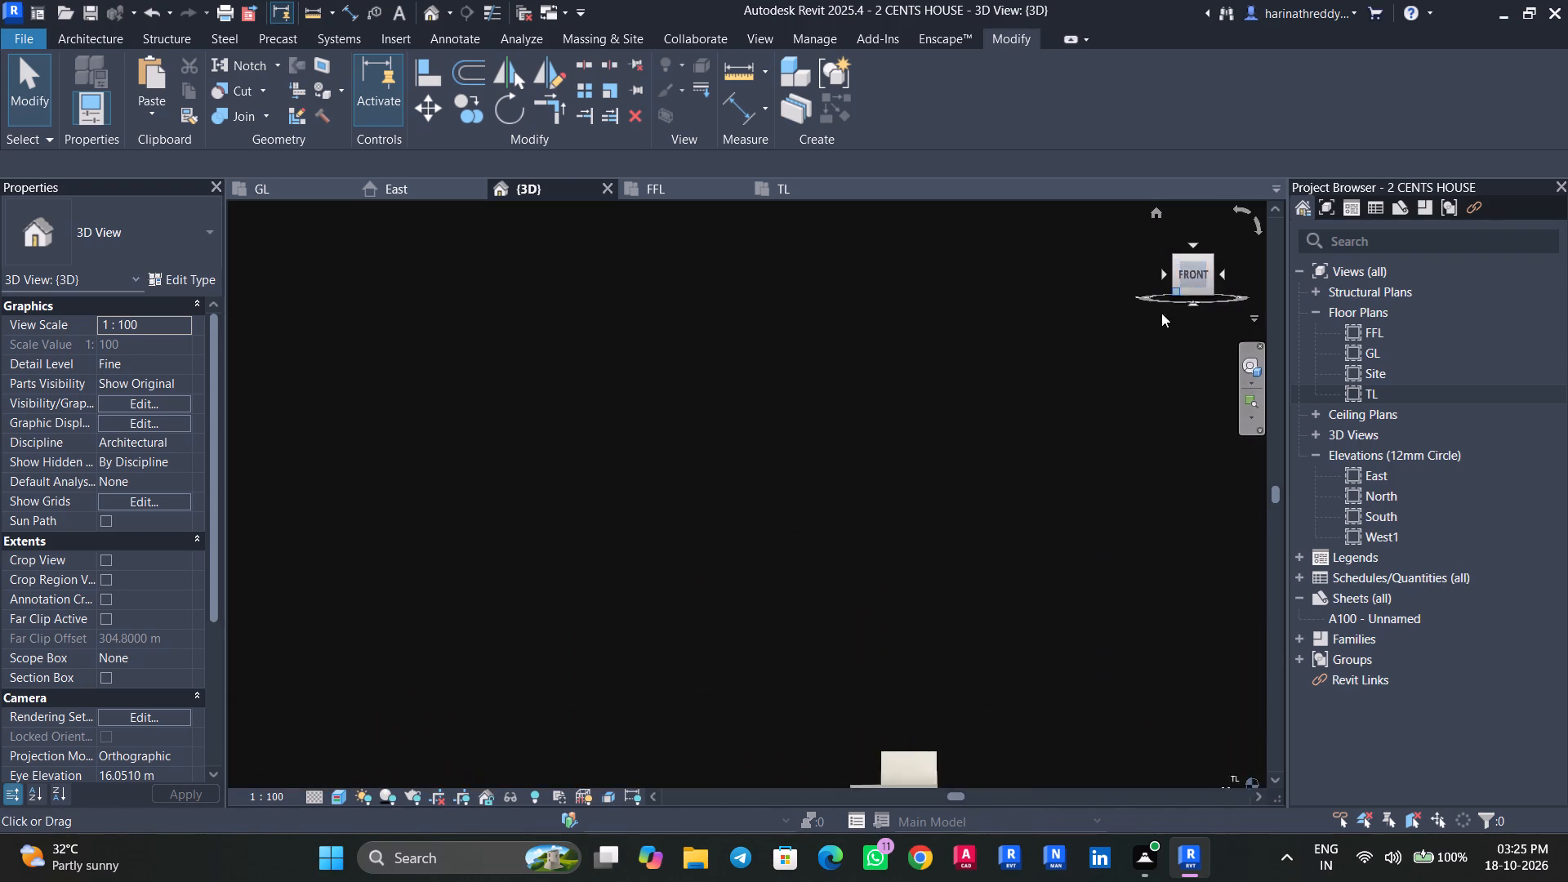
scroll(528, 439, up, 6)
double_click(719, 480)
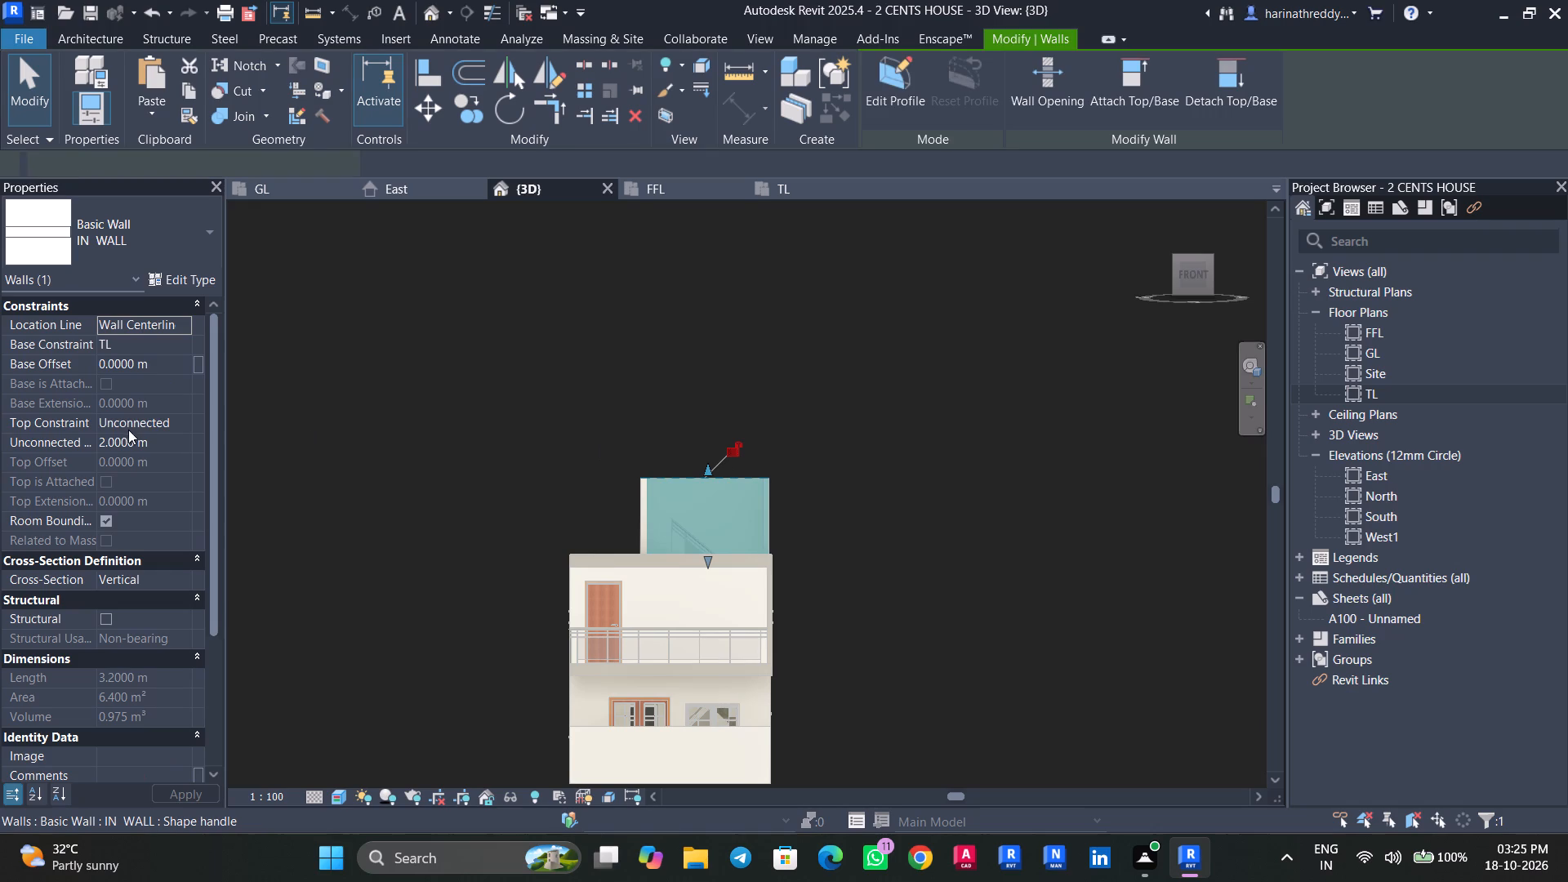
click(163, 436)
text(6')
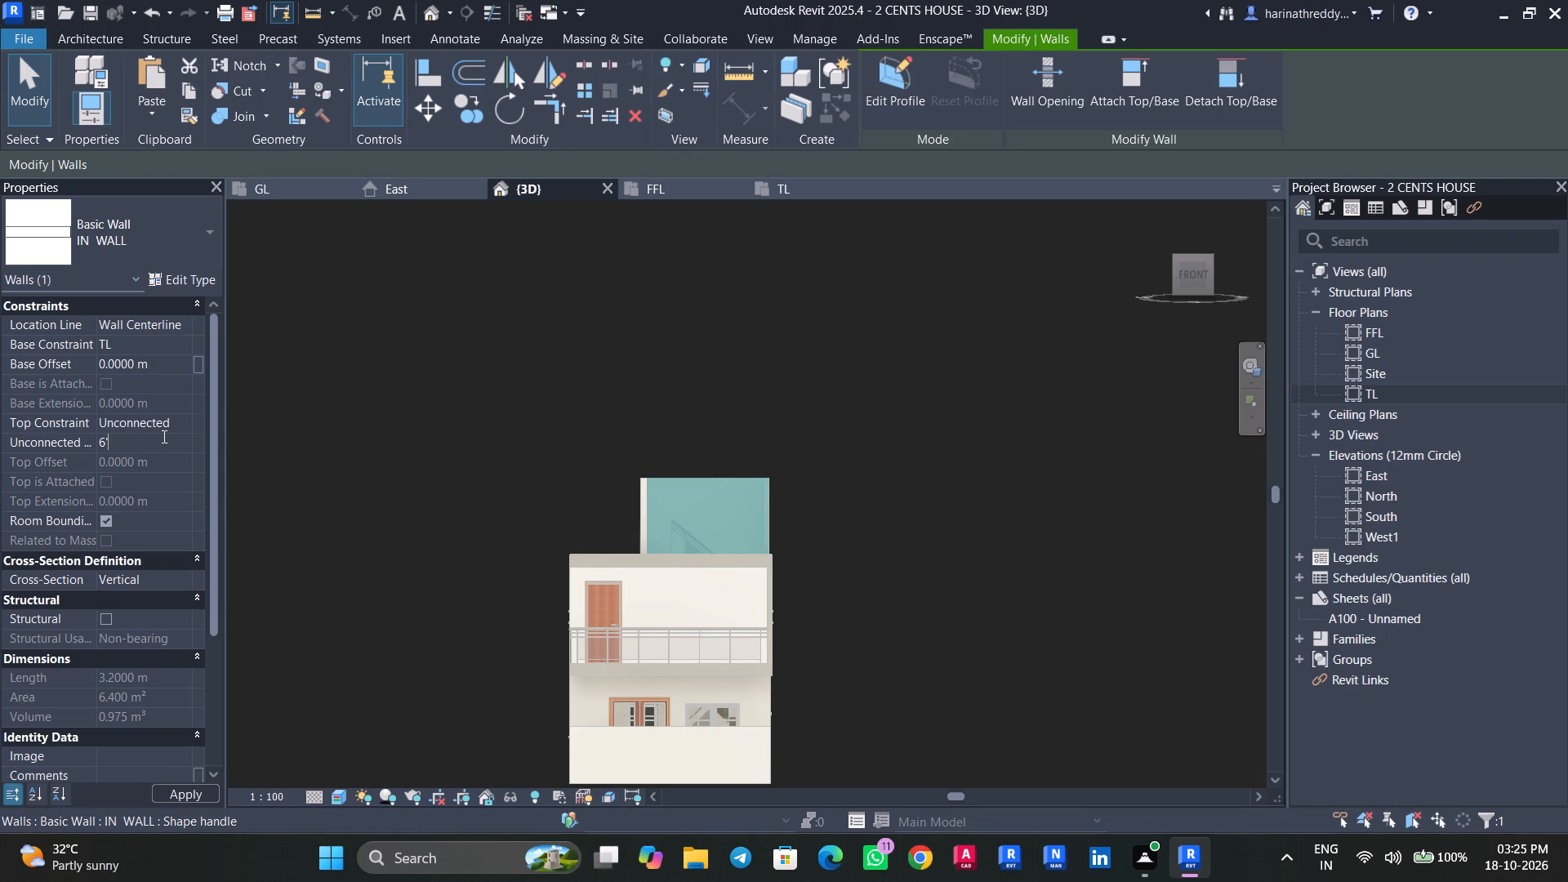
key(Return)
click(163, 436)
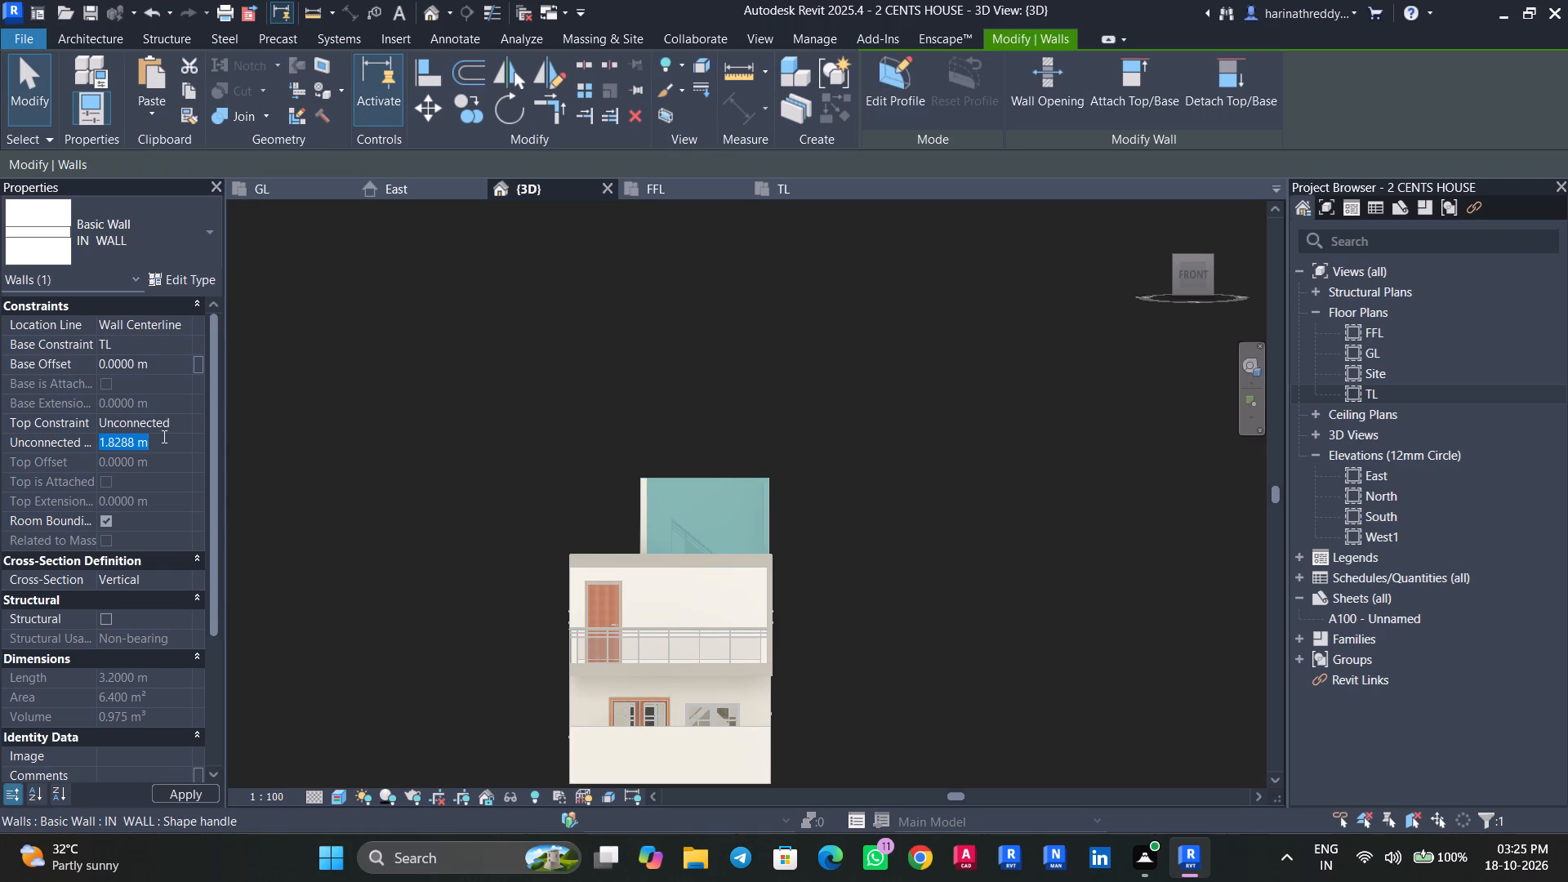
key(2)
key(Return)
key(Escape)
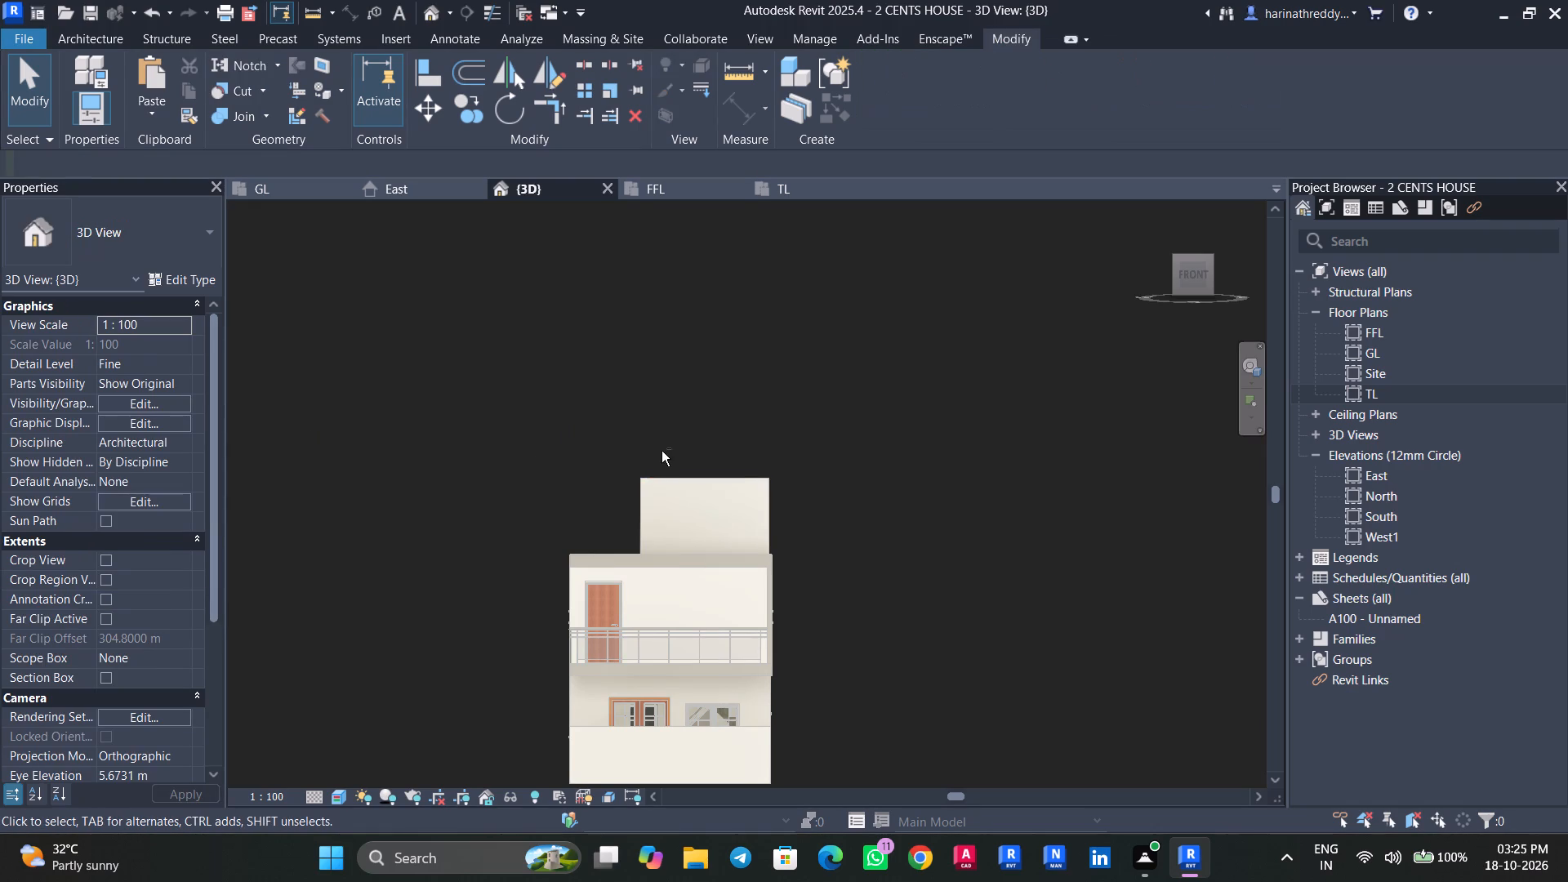
In the TL plan, create a rectangular SLAB foundation slab about 3.35 by 2.69 m along the staircase enclosure's outer wall edges.
shift+middle_drag(688, 488, 751, 546)
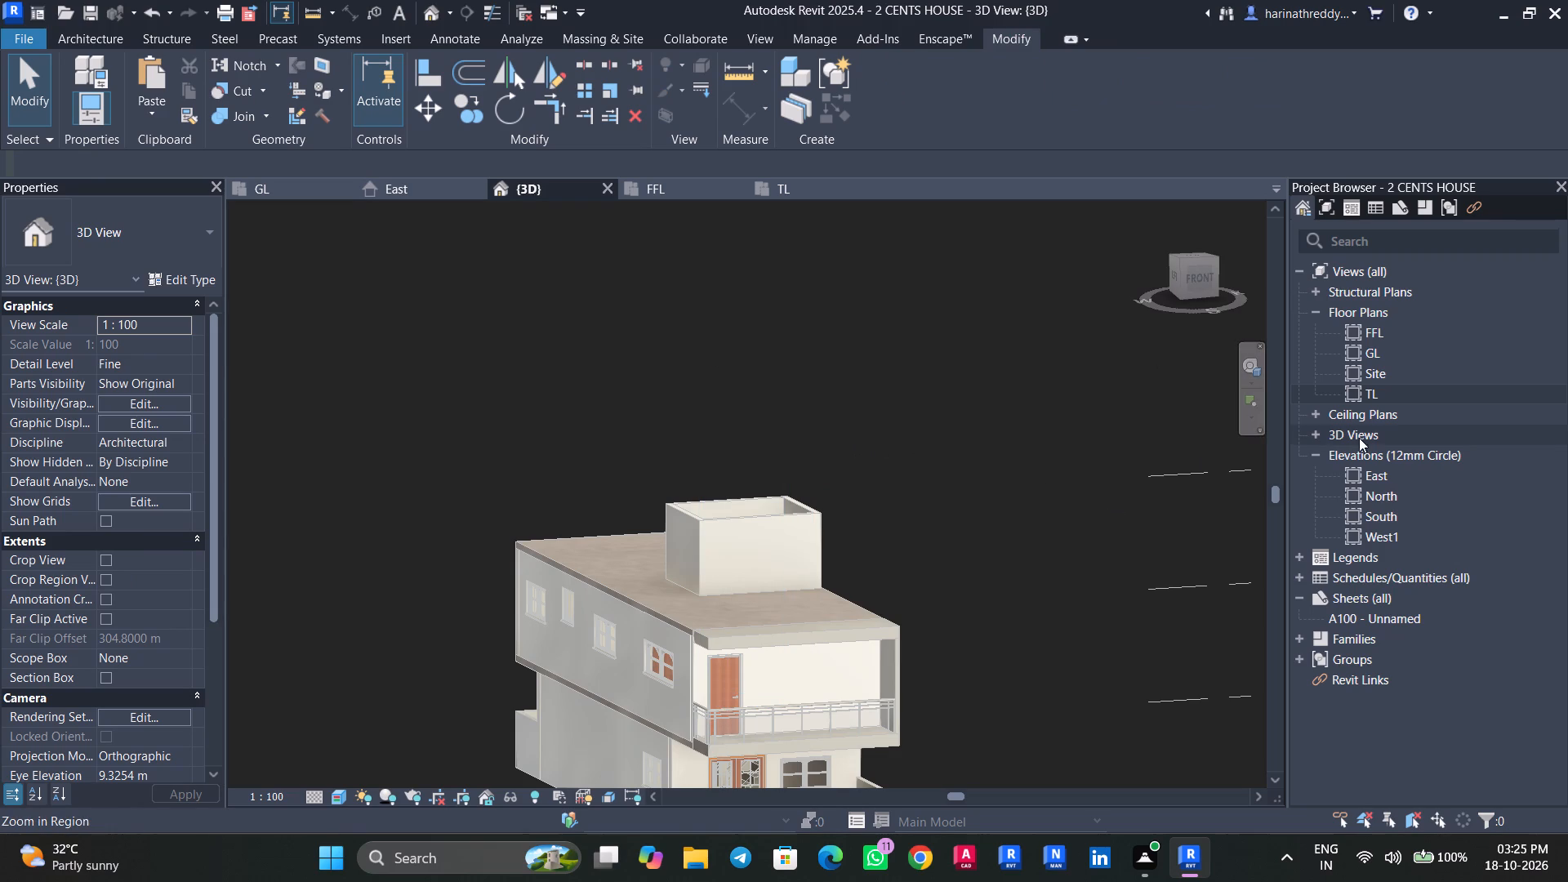
double_click(1377, 392)
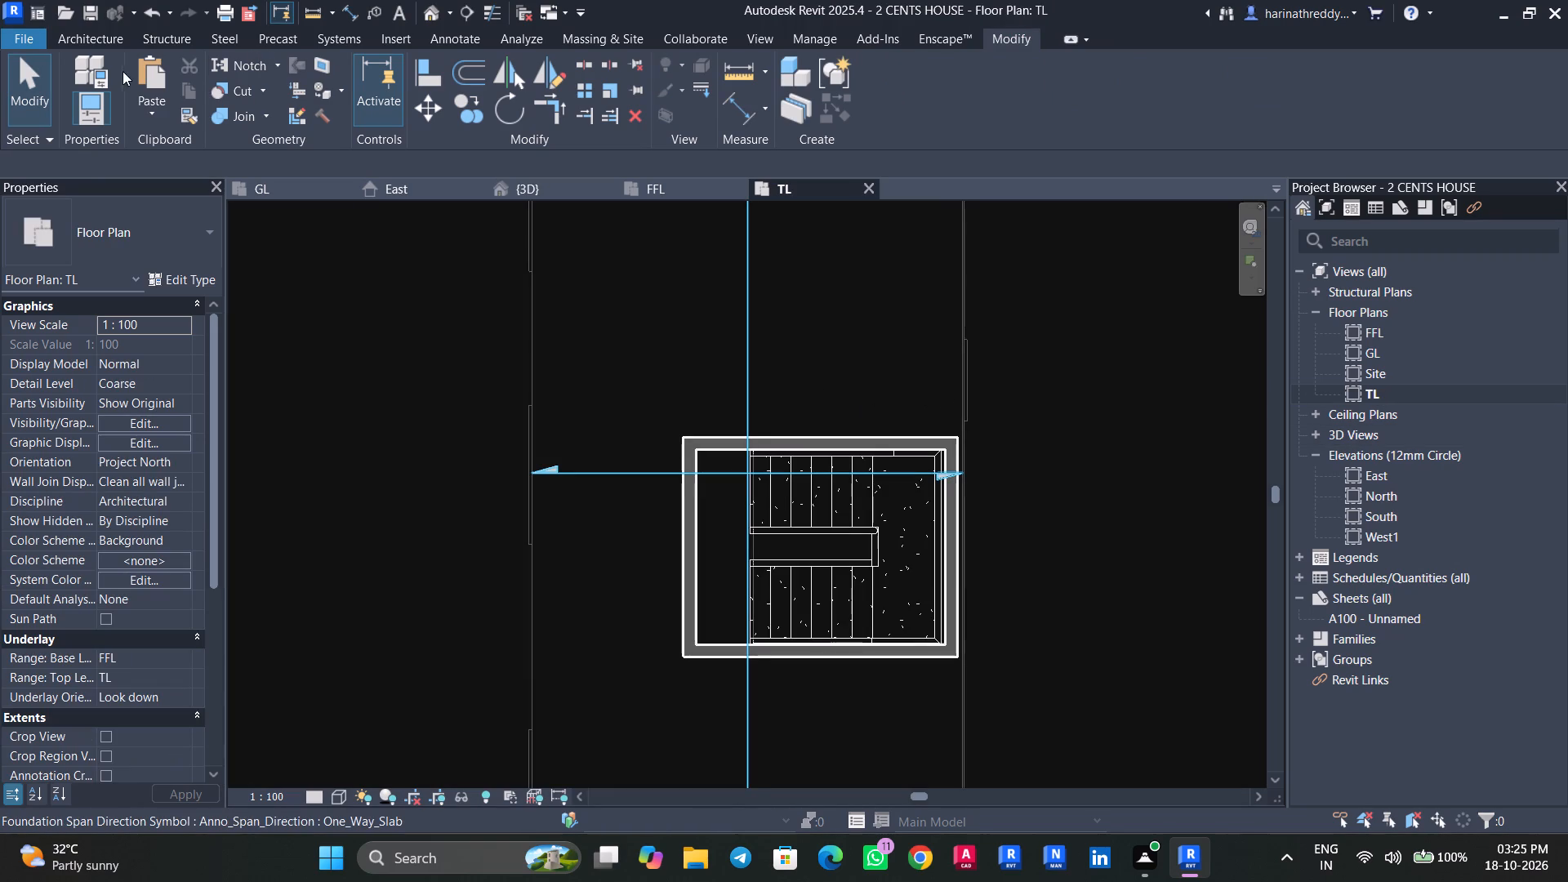
click(164, 40)
click(625, 127)
click(639, 161)
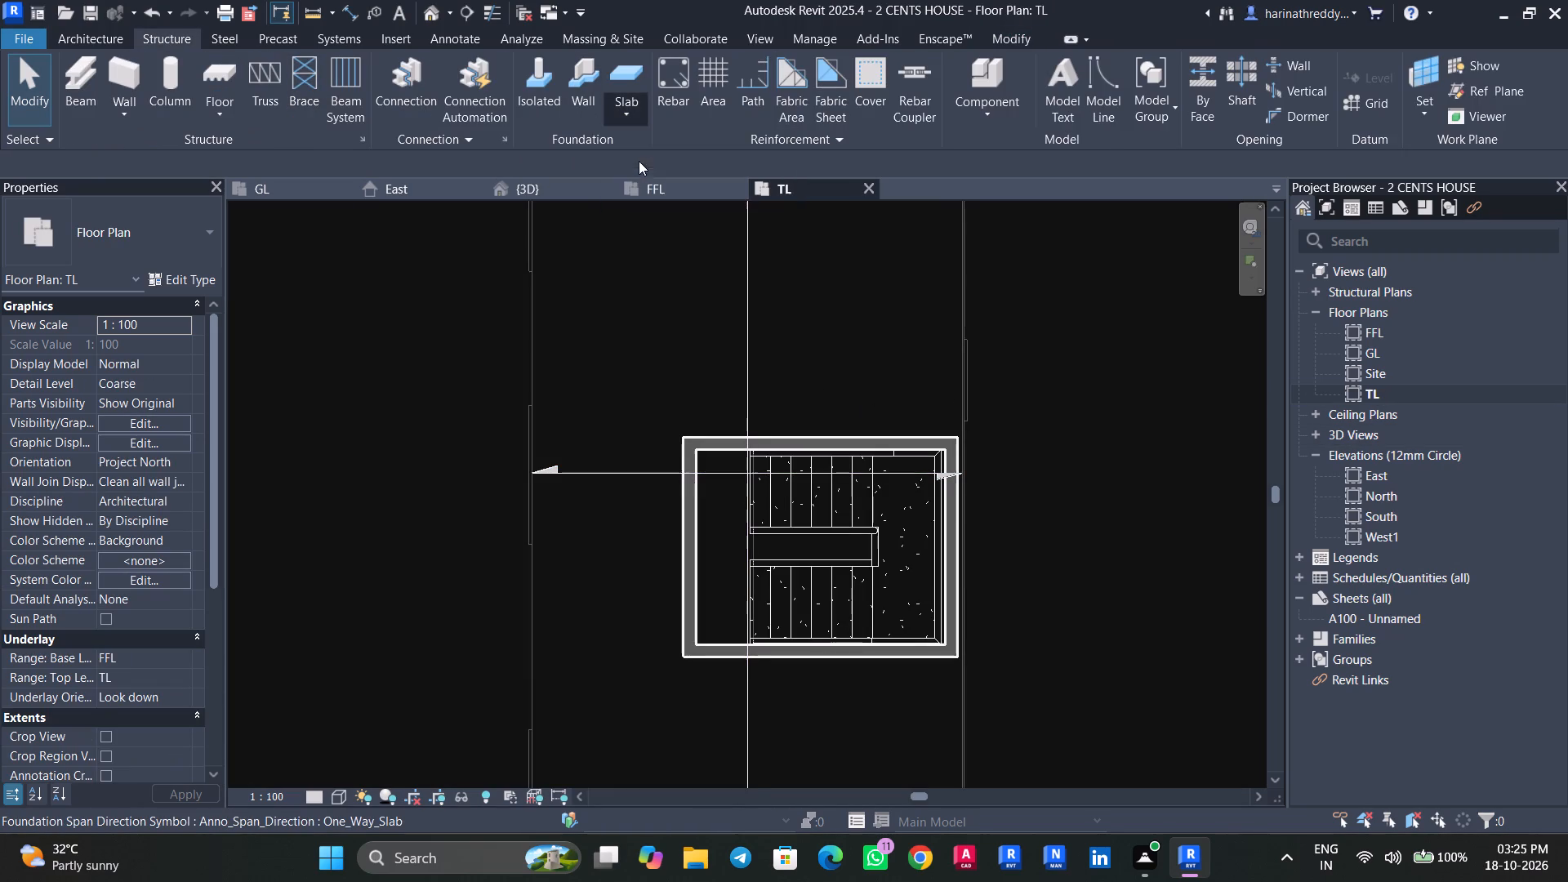
click(1052, 65)
scroll(794, 575, up, 5)
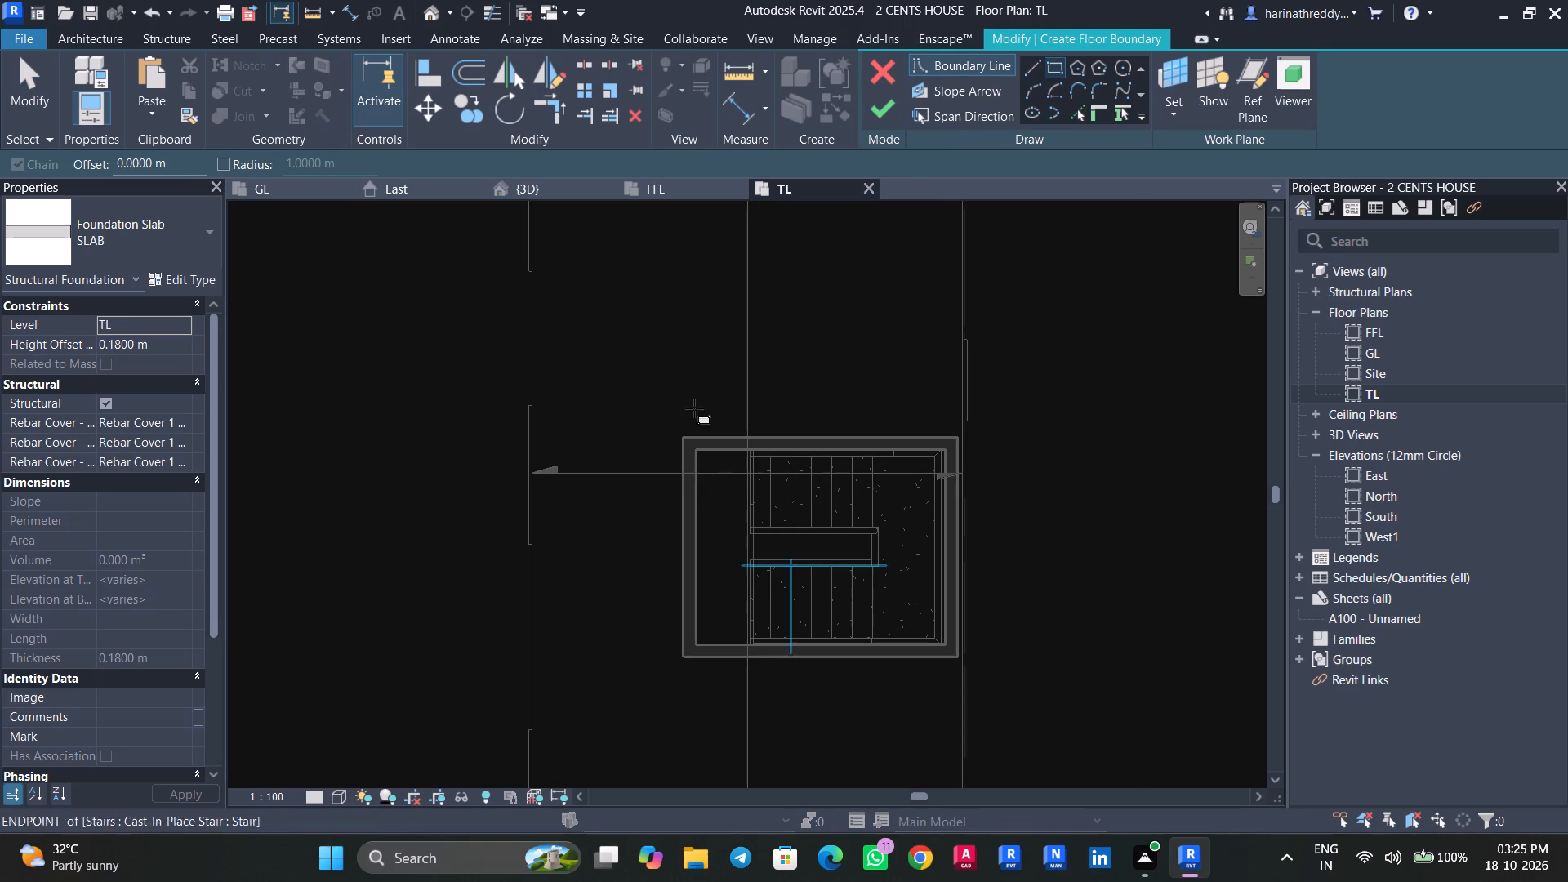
click(563, 300)
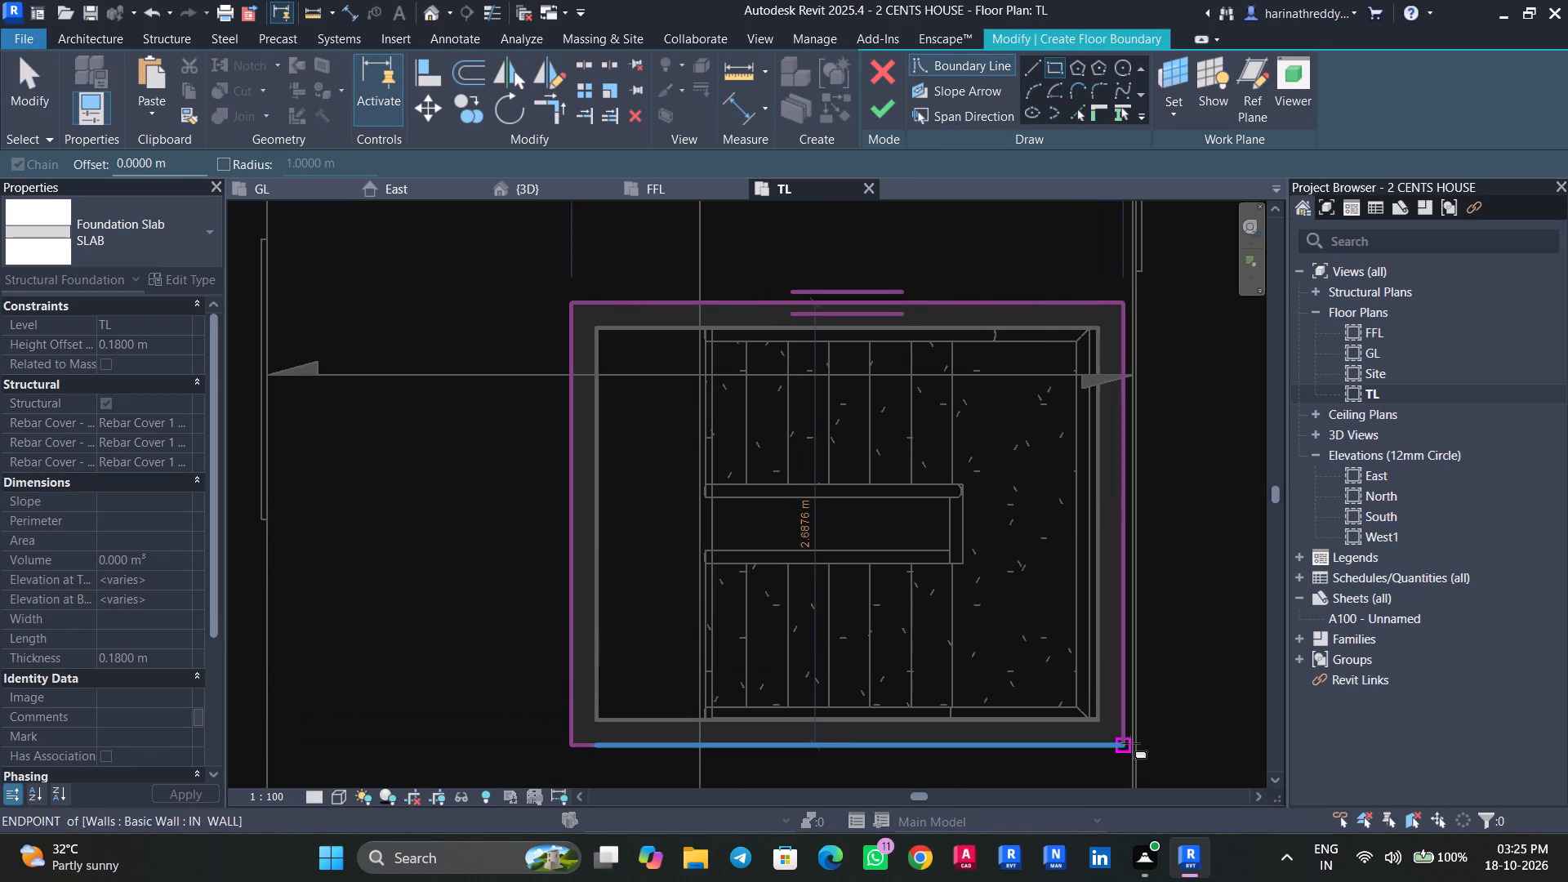
click(1130, 743)
key(Escape)
key(Escape)
click(880, 112)
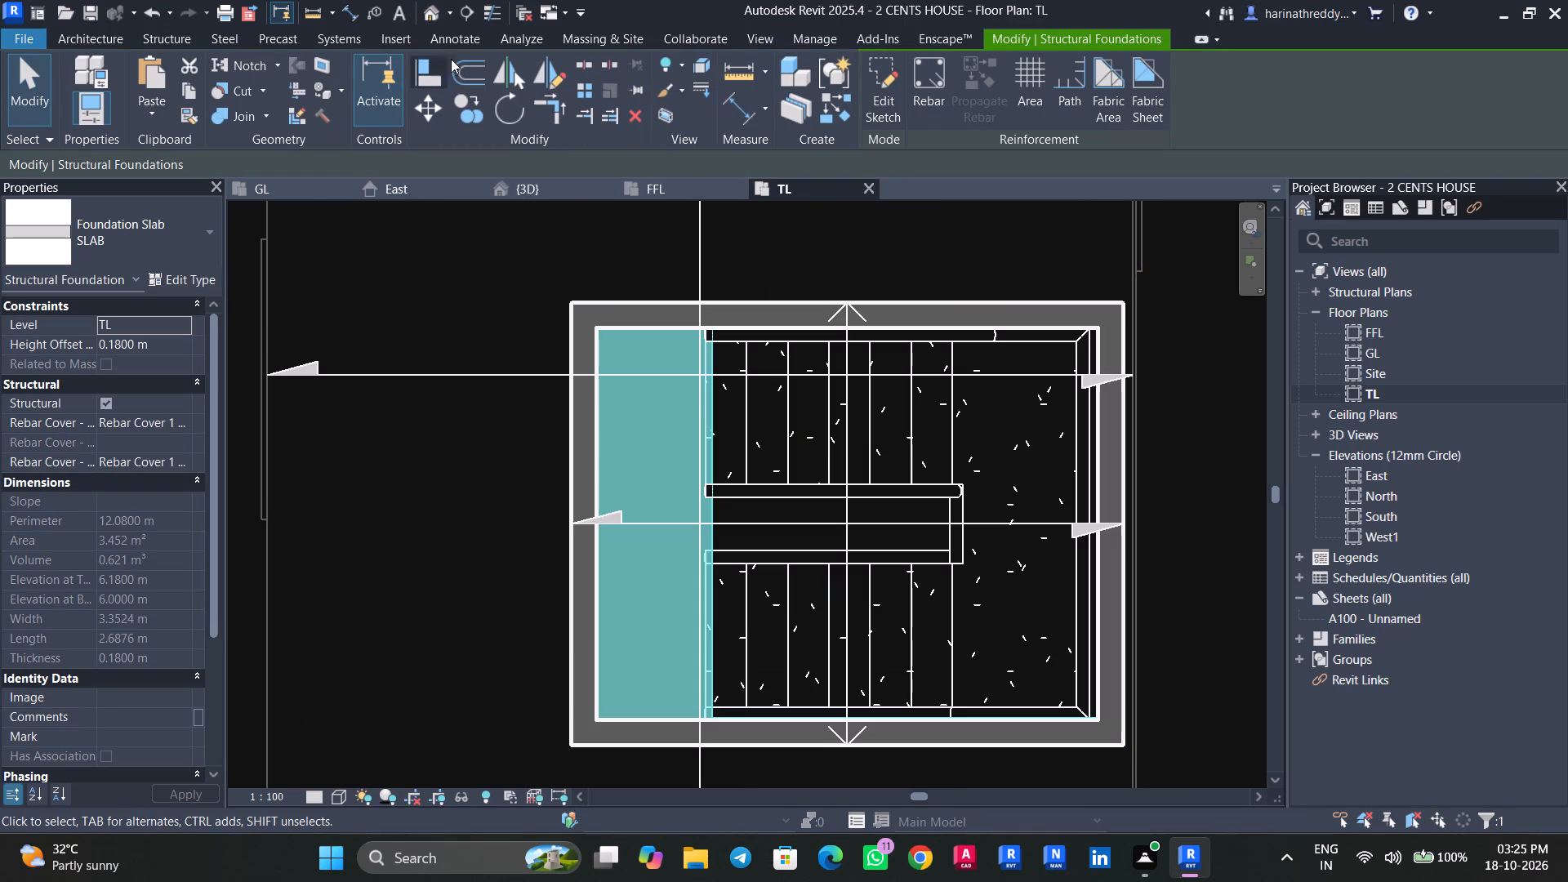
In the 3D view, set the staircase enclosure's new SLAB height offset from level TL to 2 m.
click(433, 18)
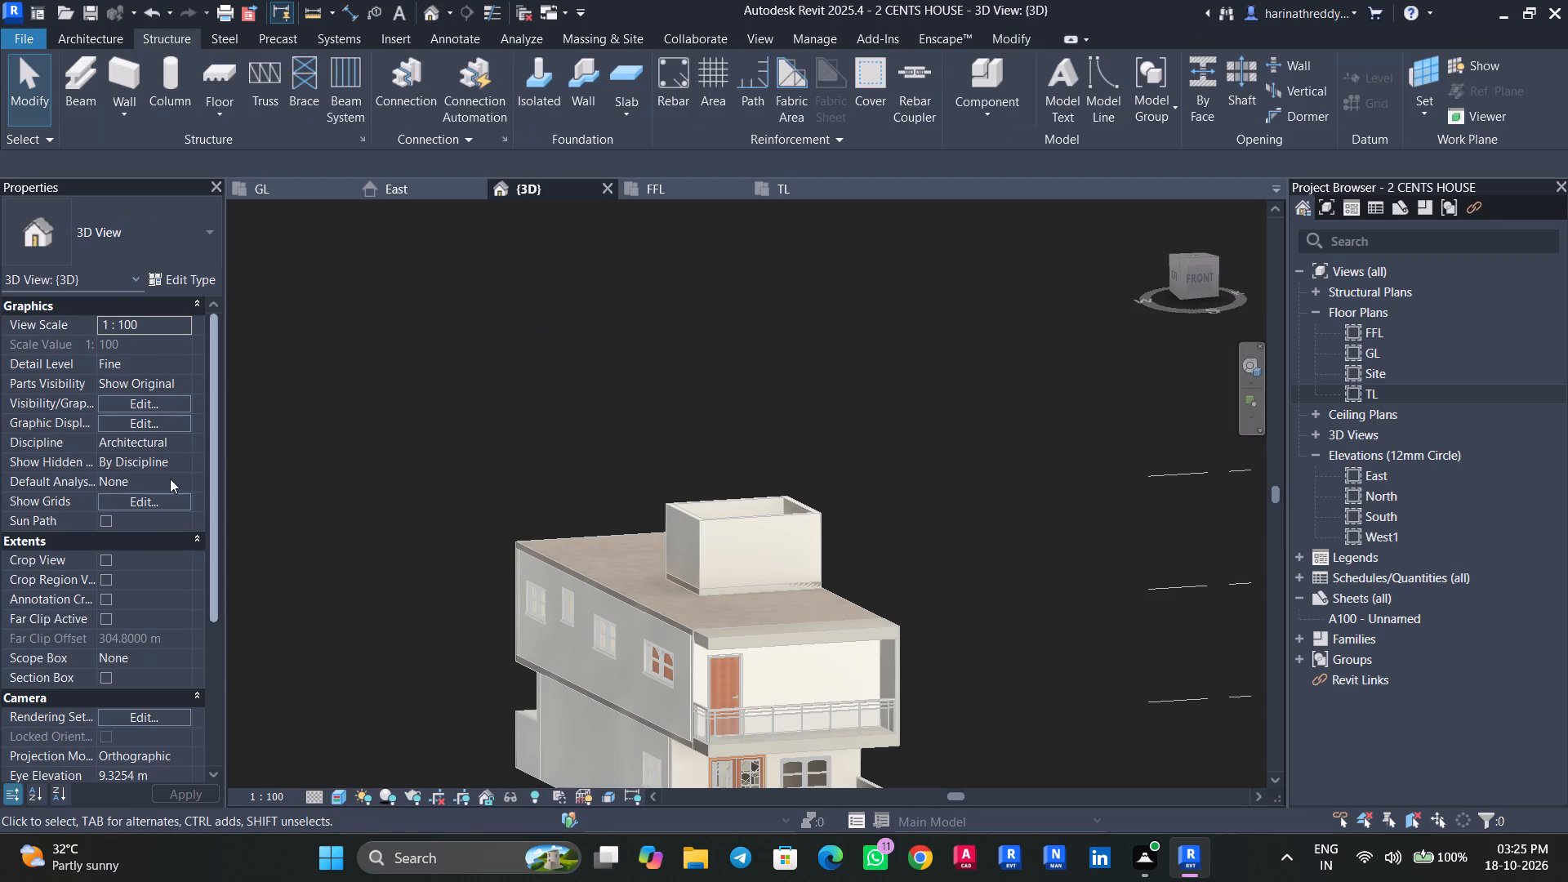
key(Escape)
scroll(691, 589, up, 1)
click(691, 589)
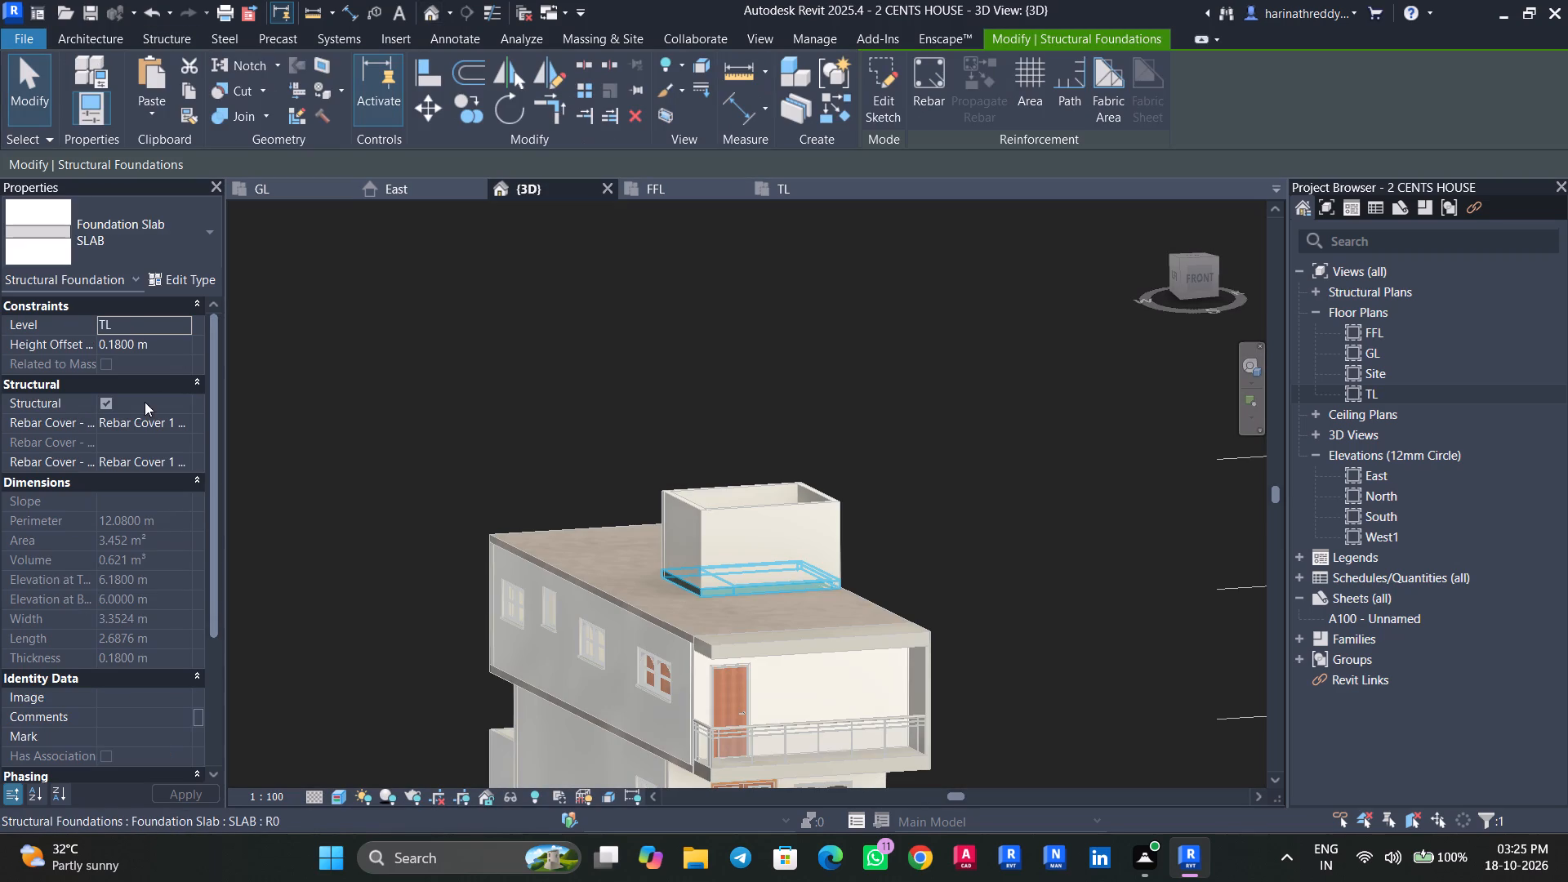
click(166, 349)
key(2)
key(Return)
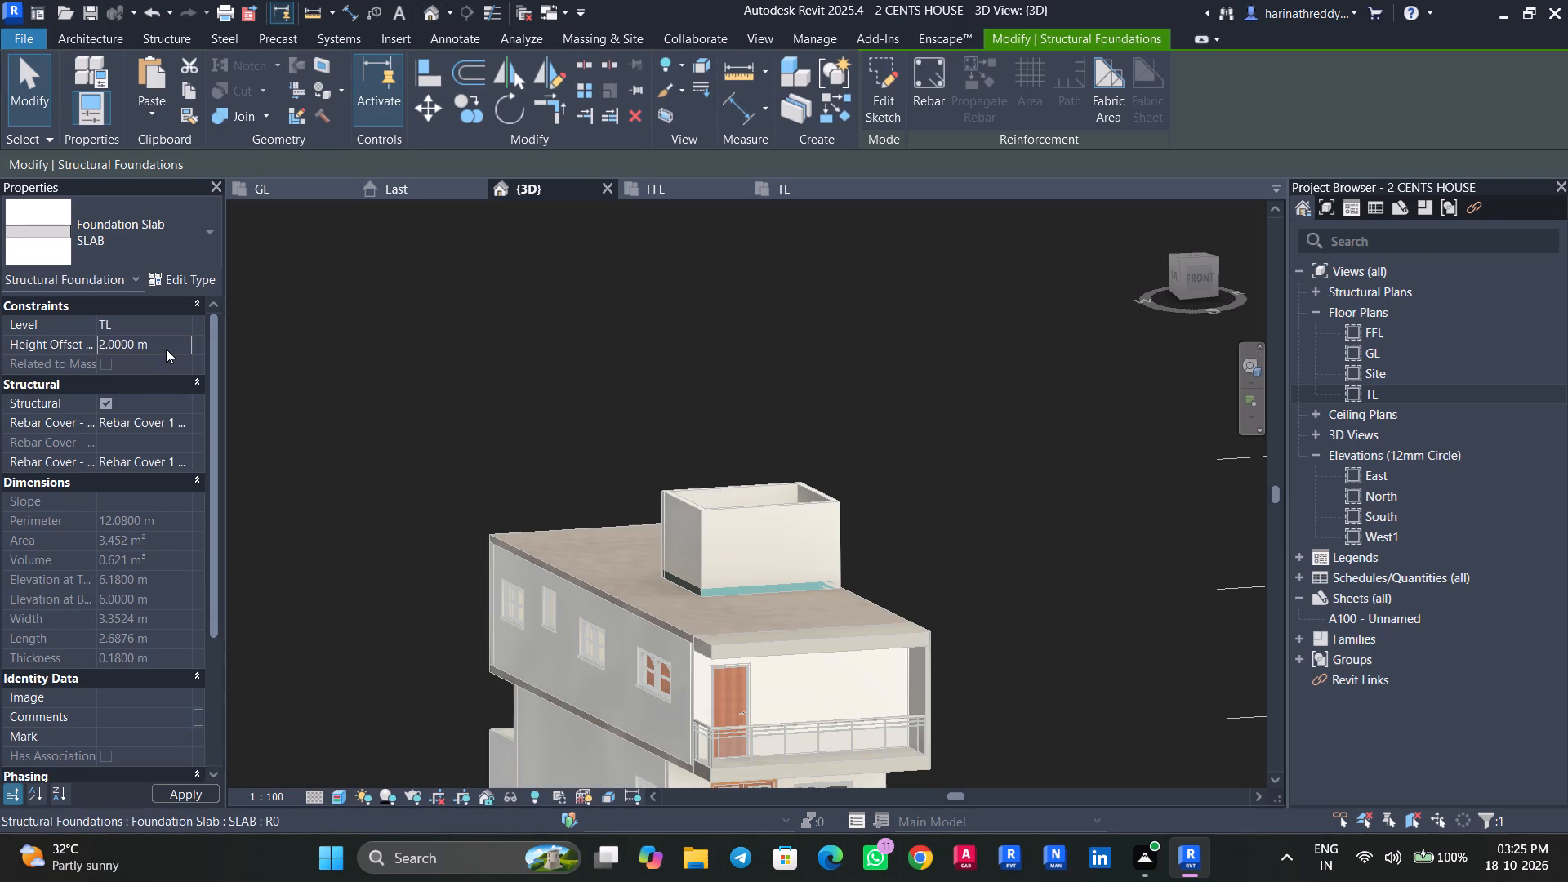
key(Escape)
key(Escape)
Lower the top of the staircase shaft opening to below the enclosure's roof slab so it no longer cuts the slab.
shift+middle_drag(960, 477, 942, 498)
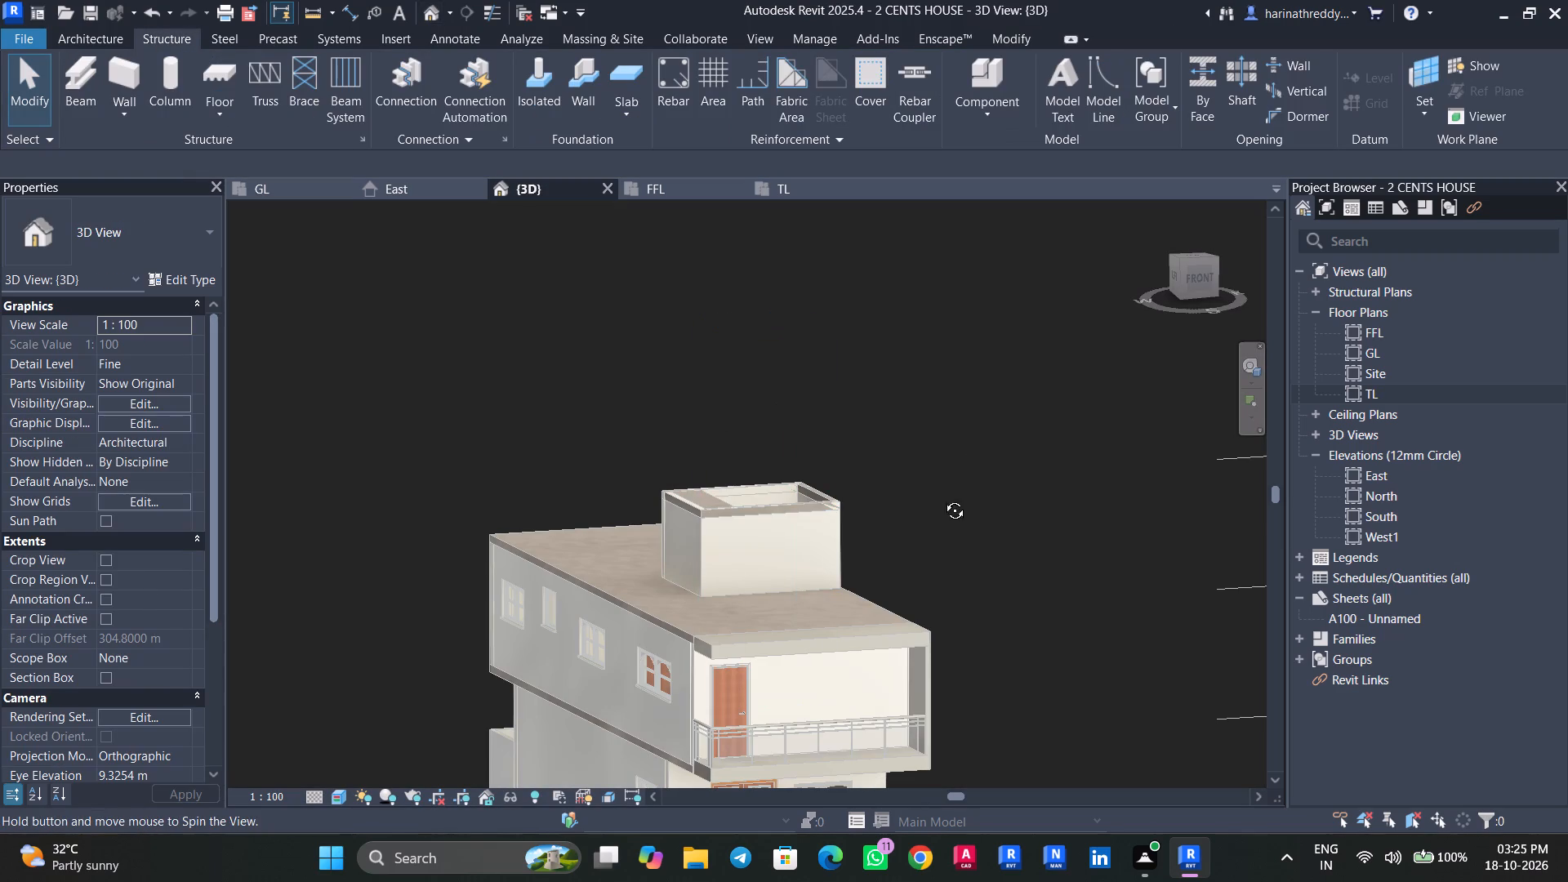
shift+middle_drag(942, 498, 785, 705)
scroll(740, 394, up, 9)
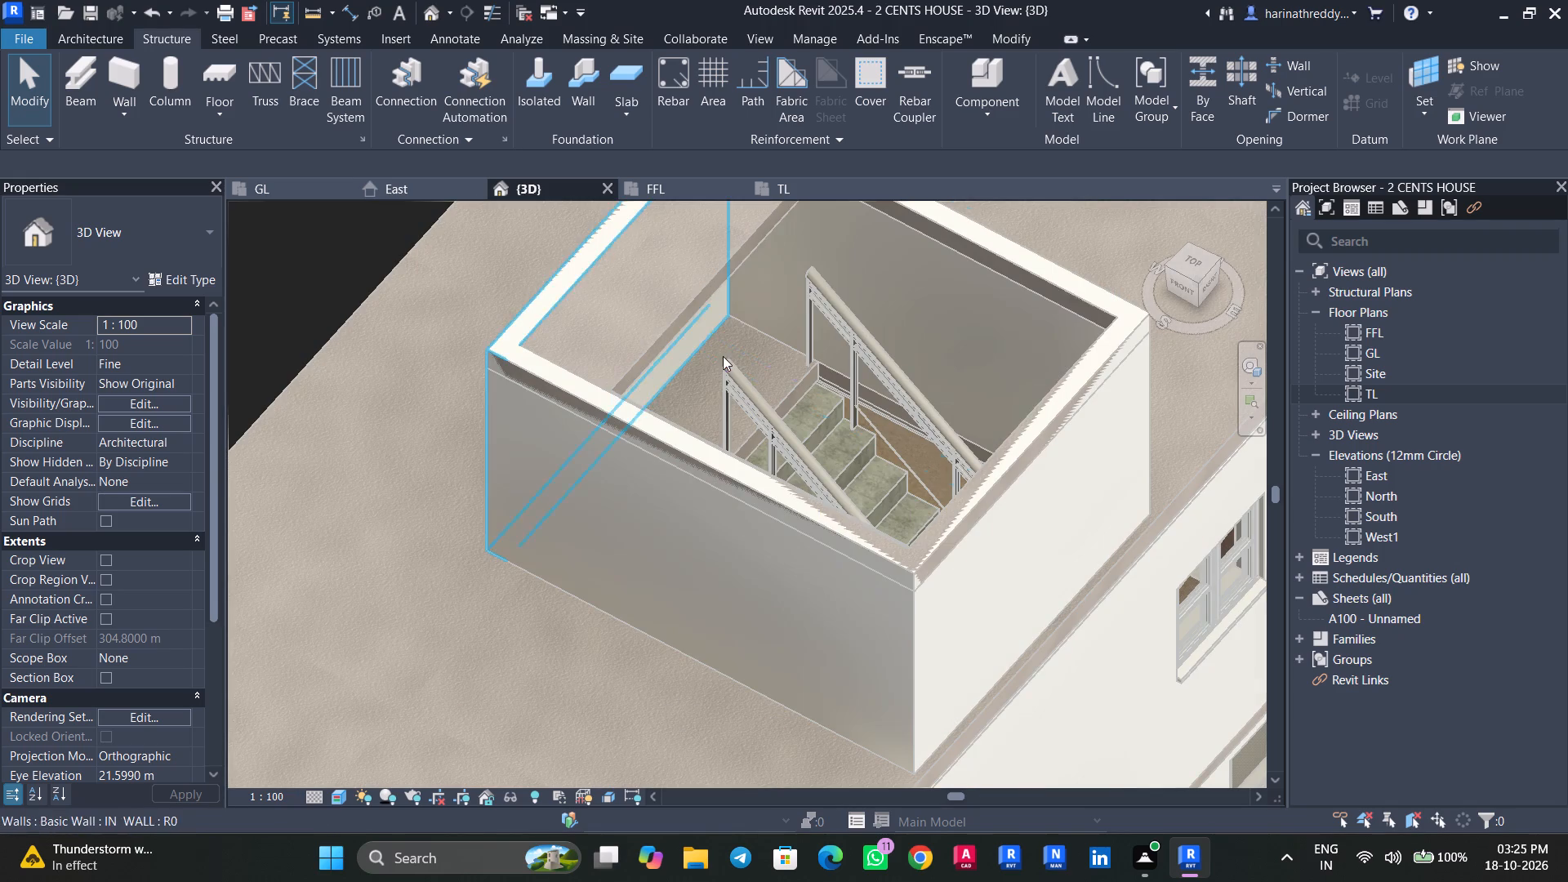
click(813, 329)
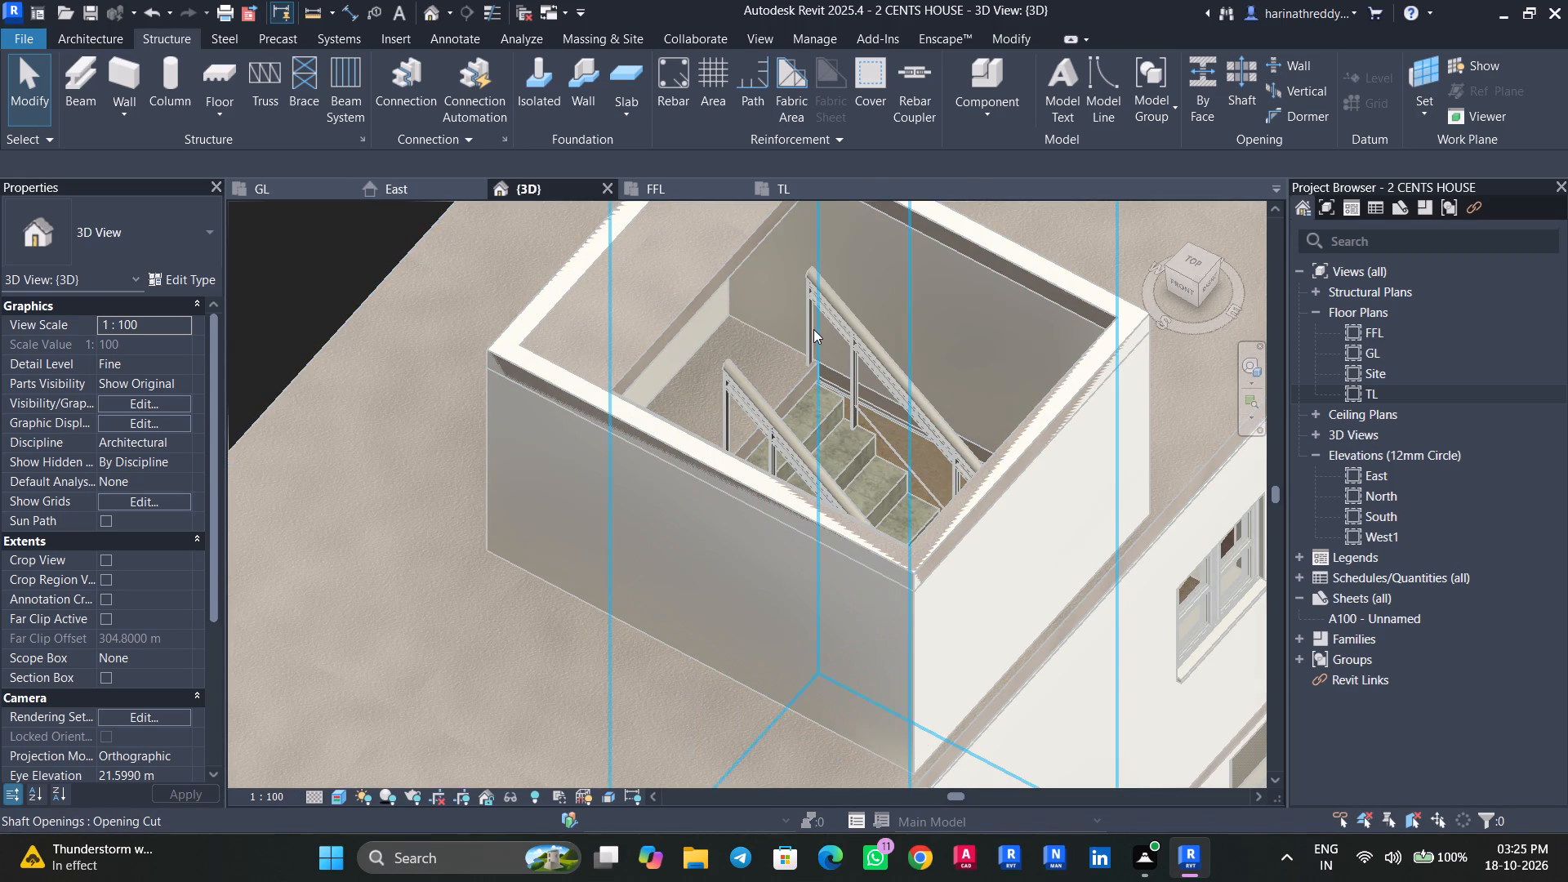
scroll(813, 329, down, 4)
shift+middle_drag(826, 385, 880, 274)
middle_drag(853, 350, 855, 656)
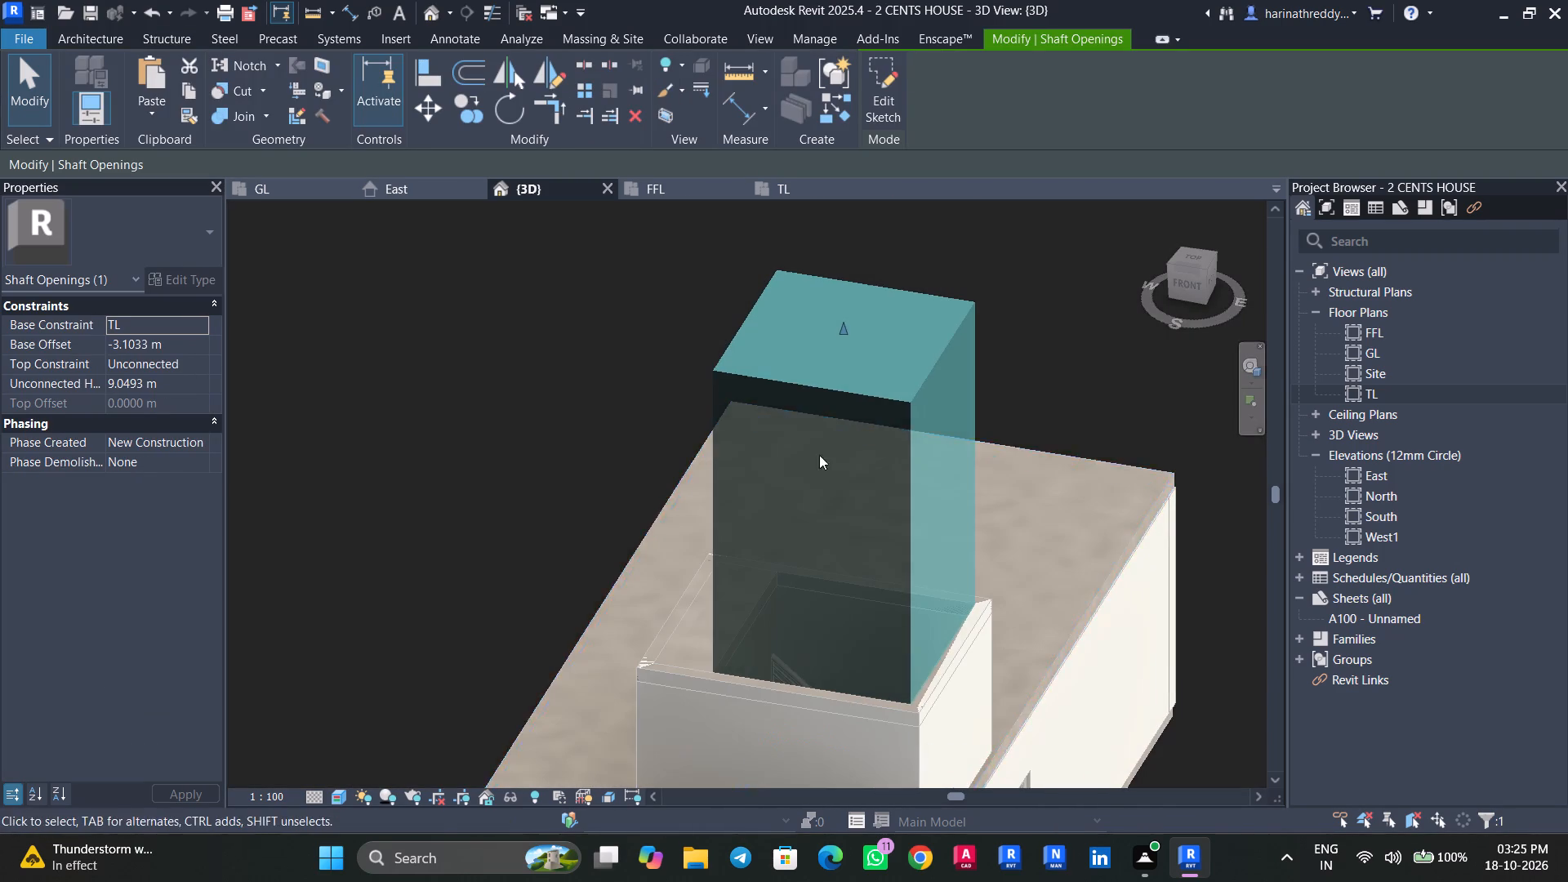
drag(844, 328, 822, 695)
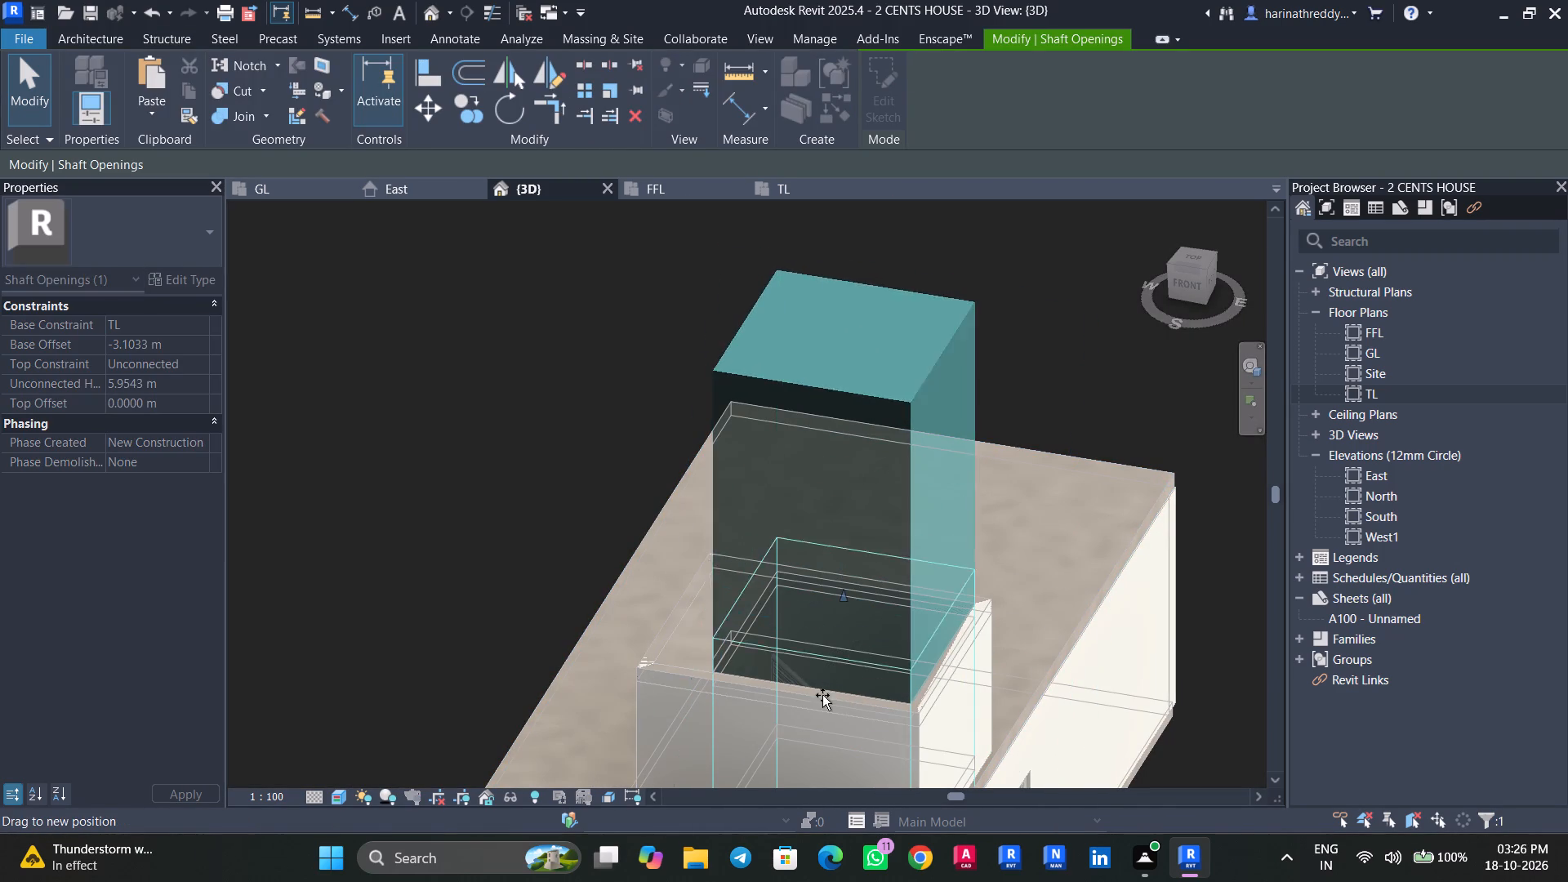
drag(822, 695, 817, 782)
key(Escape)
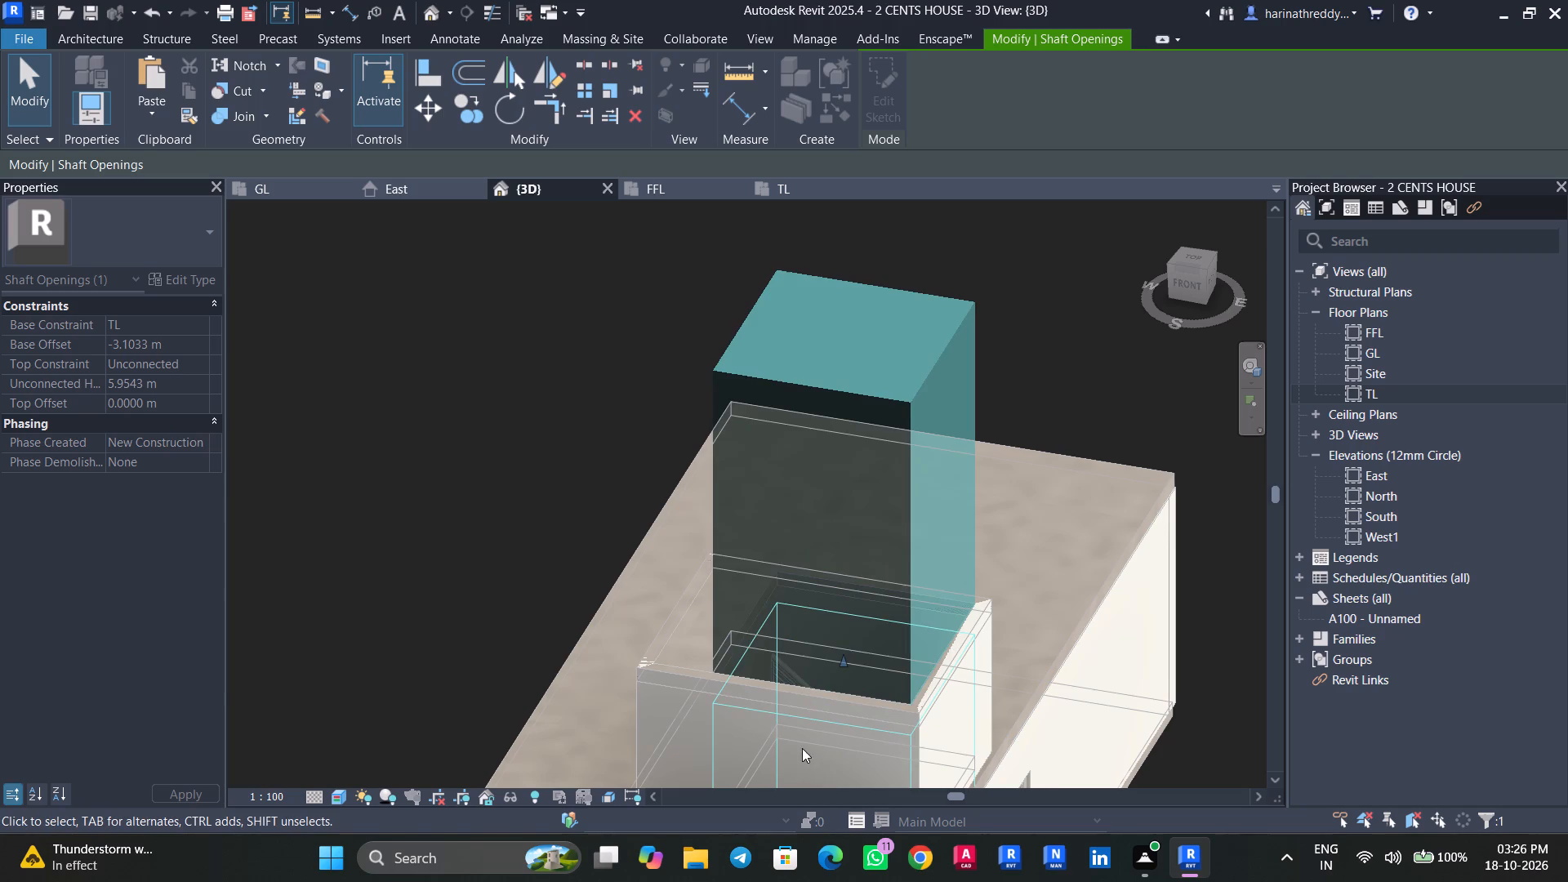
Set the staircase enclosure roof slab's height offset from level TL to 2.18 m.
shift+middle_drag(716, 746, 817, 635)
click(767, 668)
scroll(767, 667, up, 4)
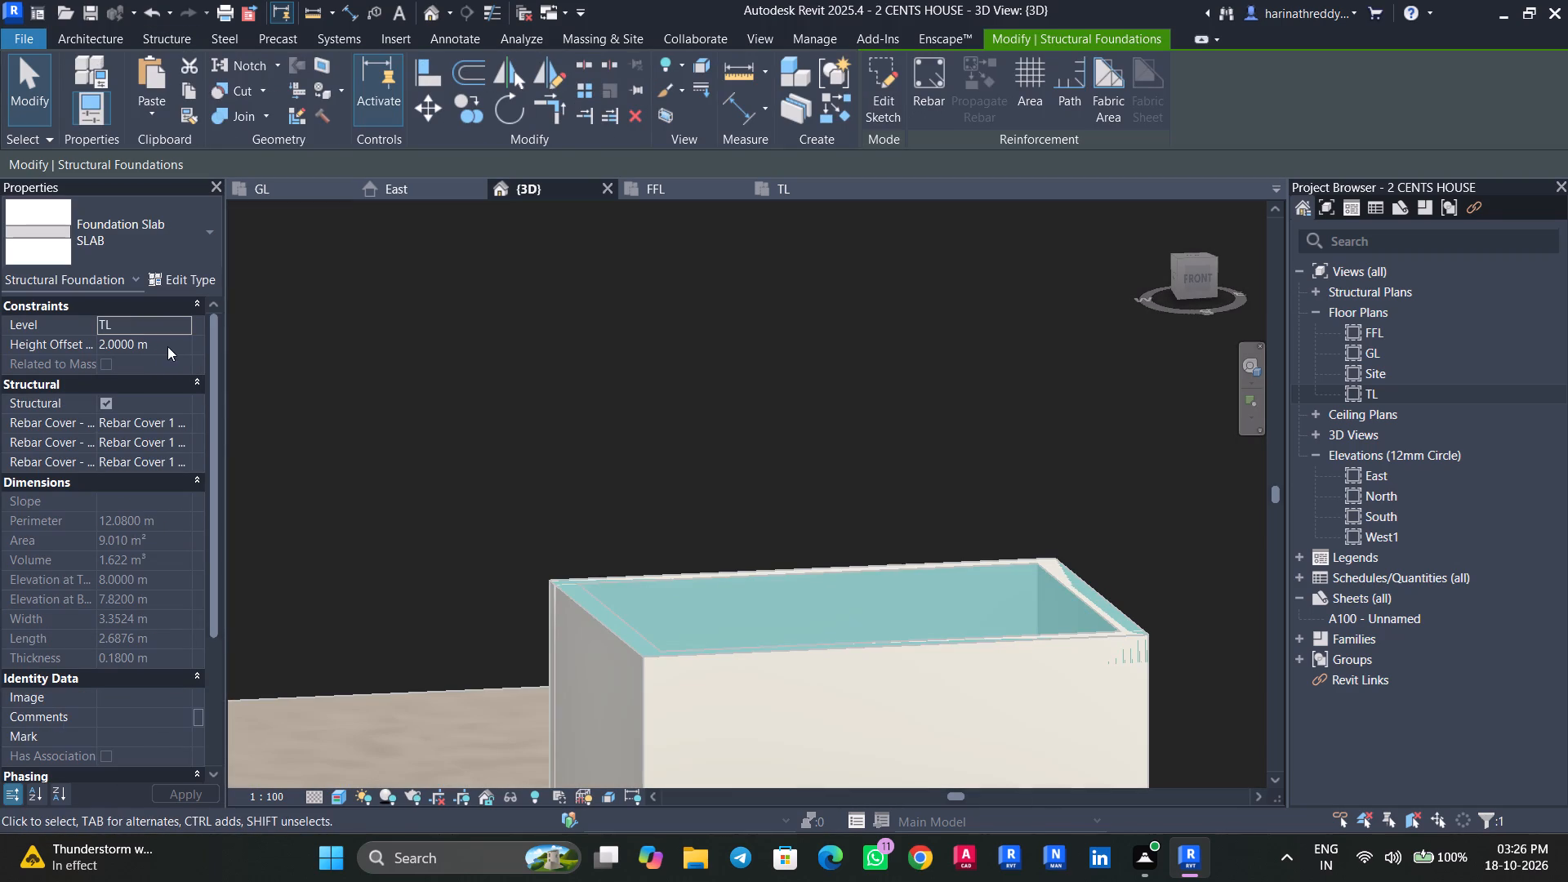
click(167, 346)
text(2.18)
key(Return)
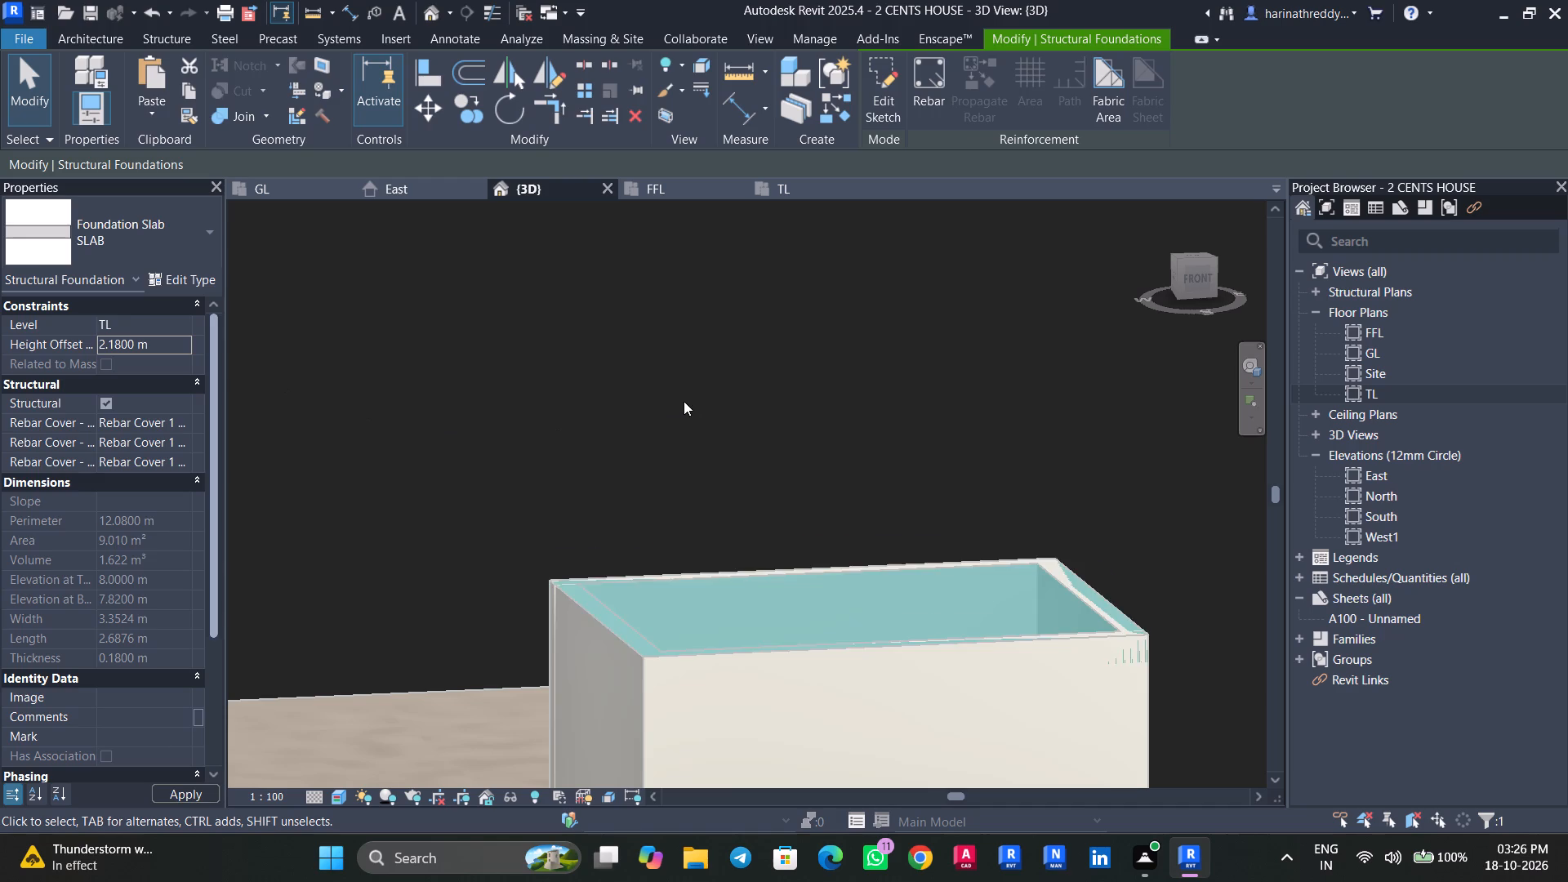
key(Escape)
key(Escape)
Examine the closed staircase enclosure and the whole house from several sides, including the front balcony facade.
scroll(744, 443, down, 4)
shift+middle_drag(744, 467, 884, 452)
middle_drag(904, 465, 835, 465)
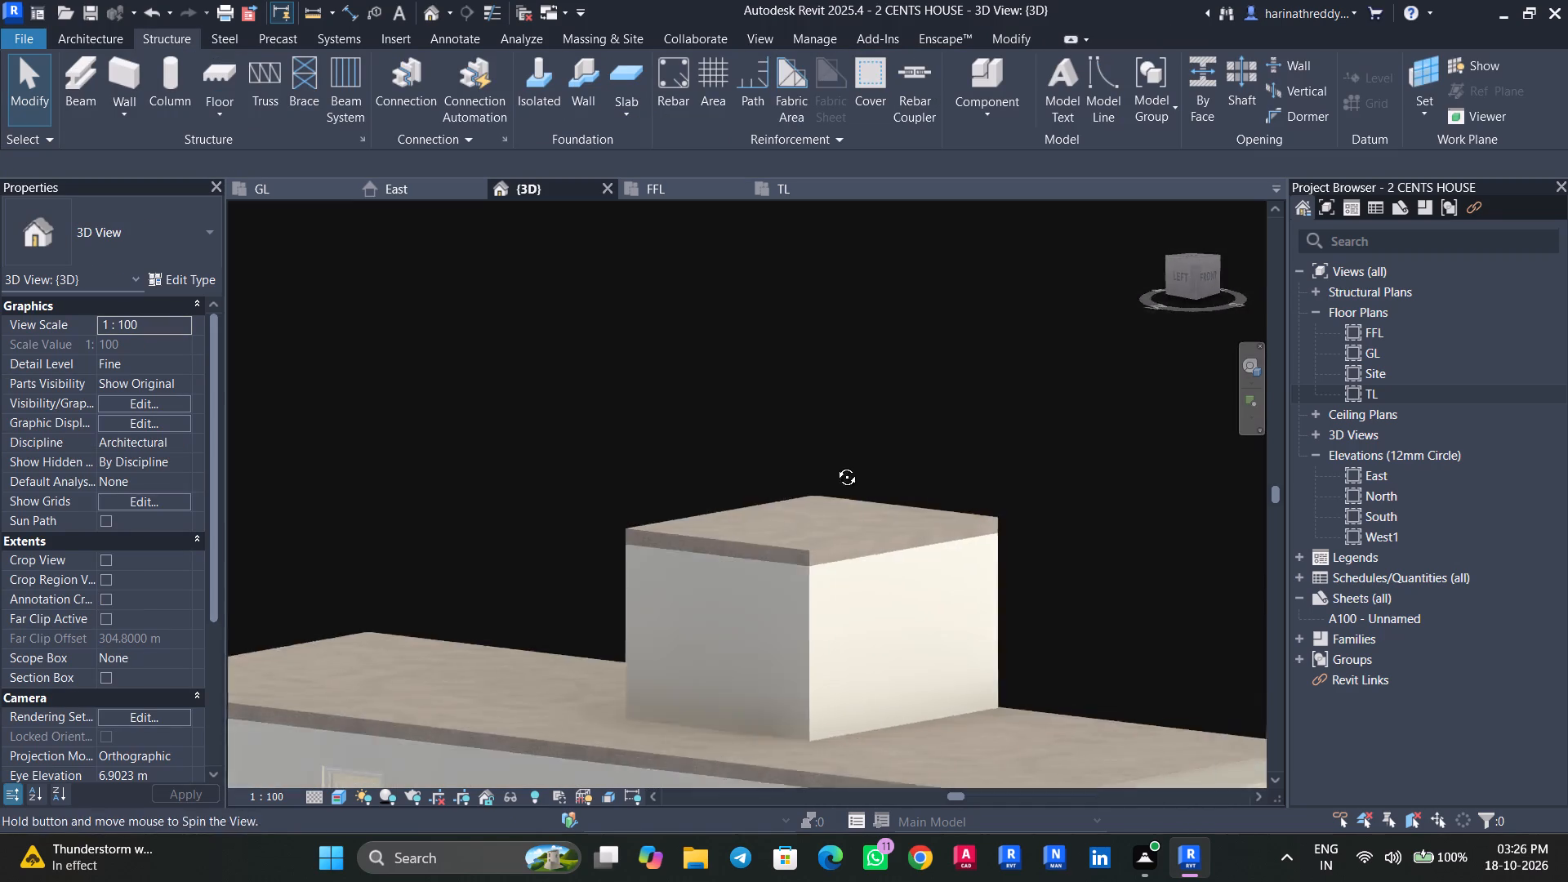
middle_drag(835, 465, 756, 474)
shift+middle_drag(1028, 465, 859, 496)
scroll(857, 496, down, 10)
shift+middle_drag(982, 745, 987, 724)
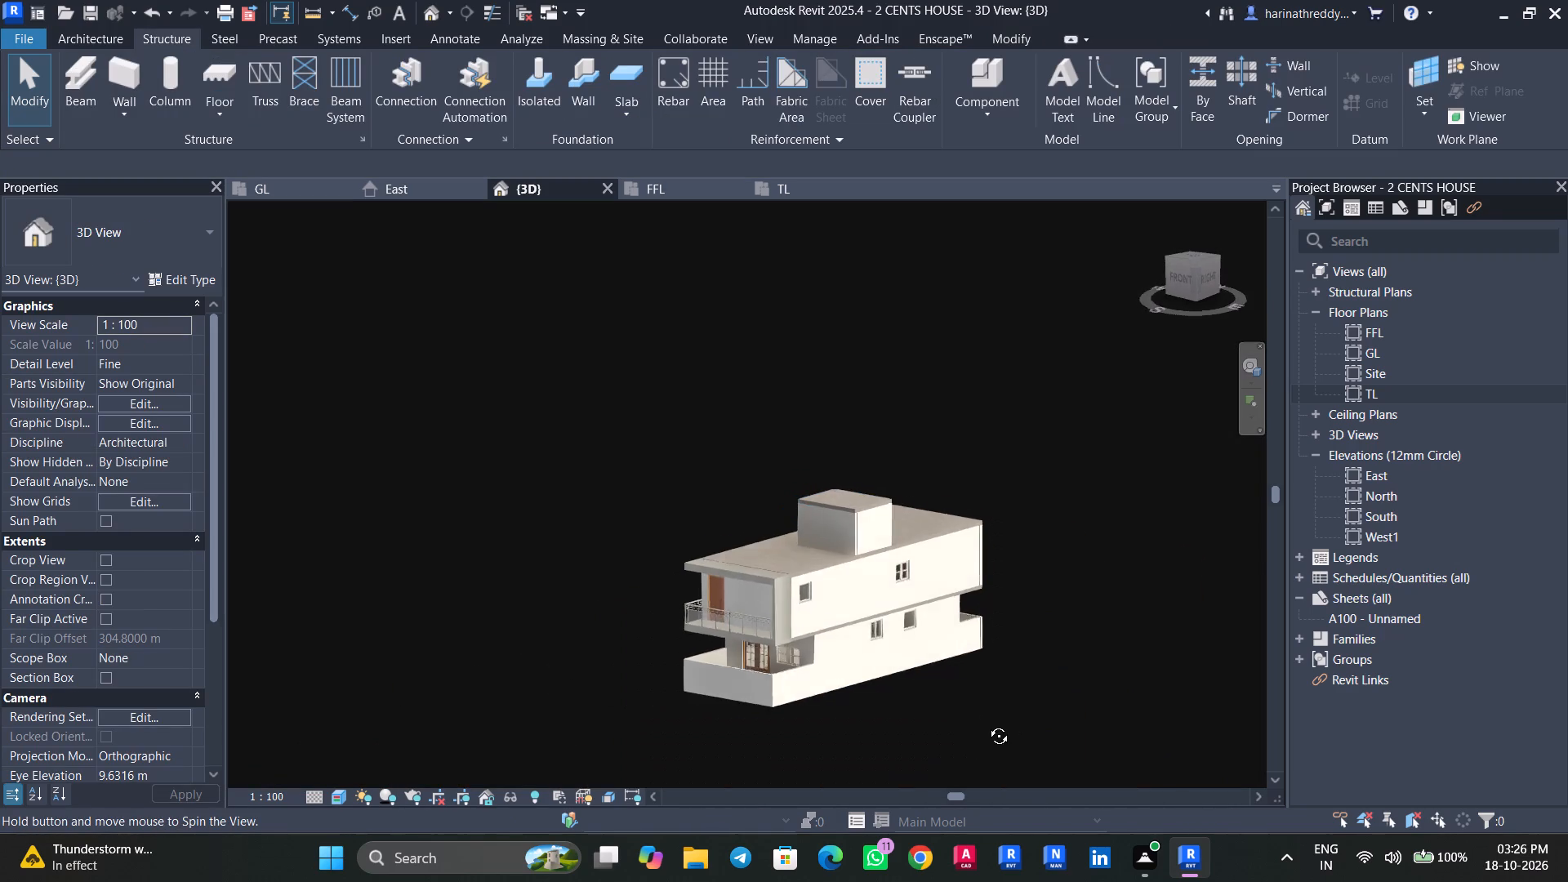
shift+middle_drag(987, 724, 1075, 666)
scroll(928, 604, up, 3)
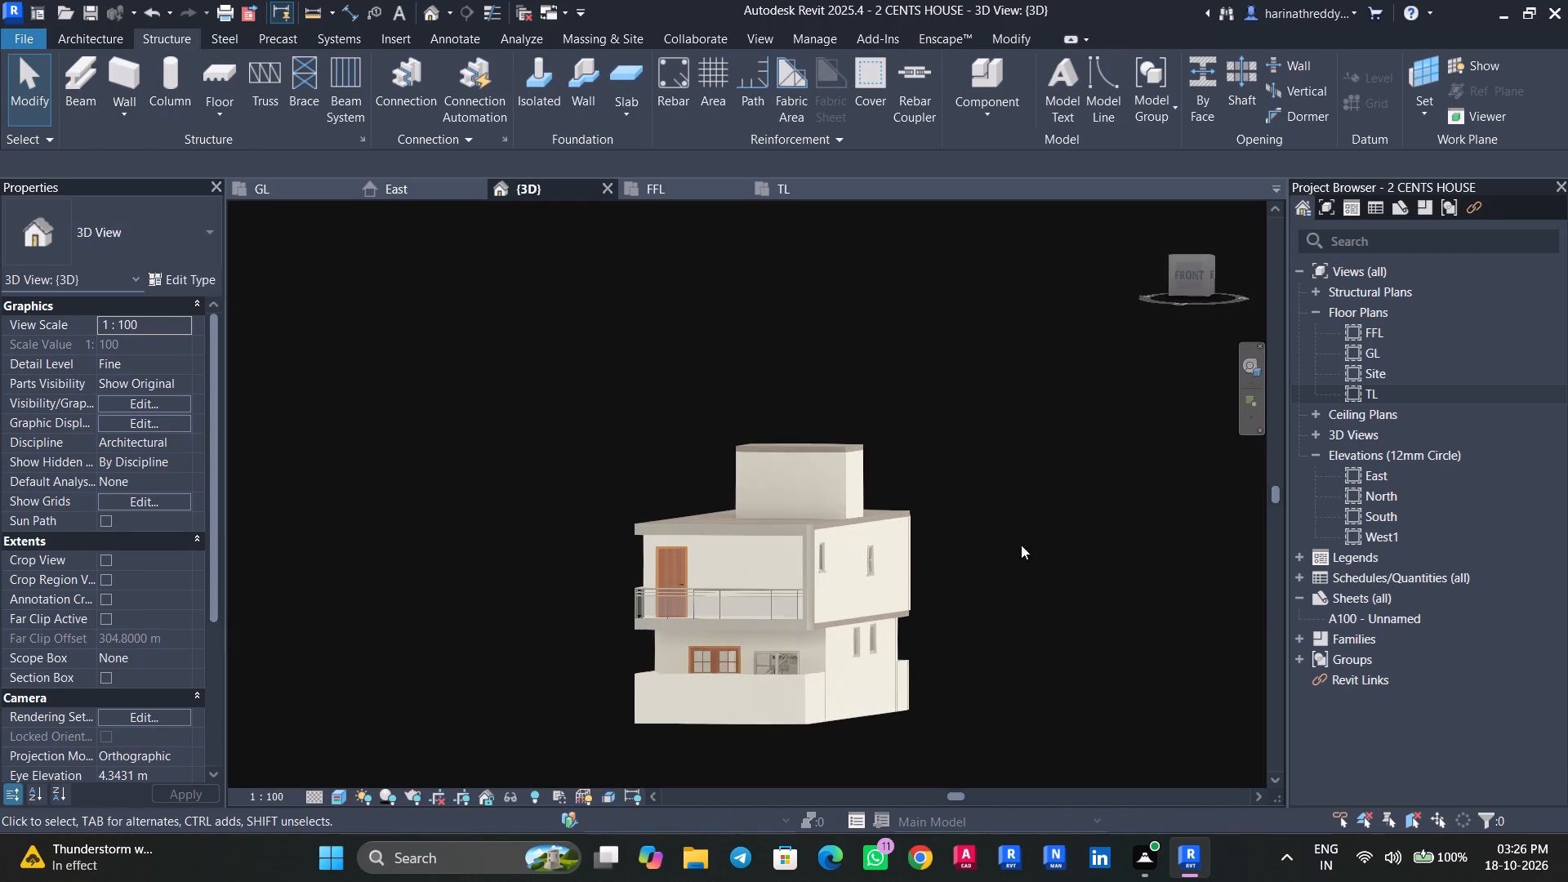
click(1194, 274)
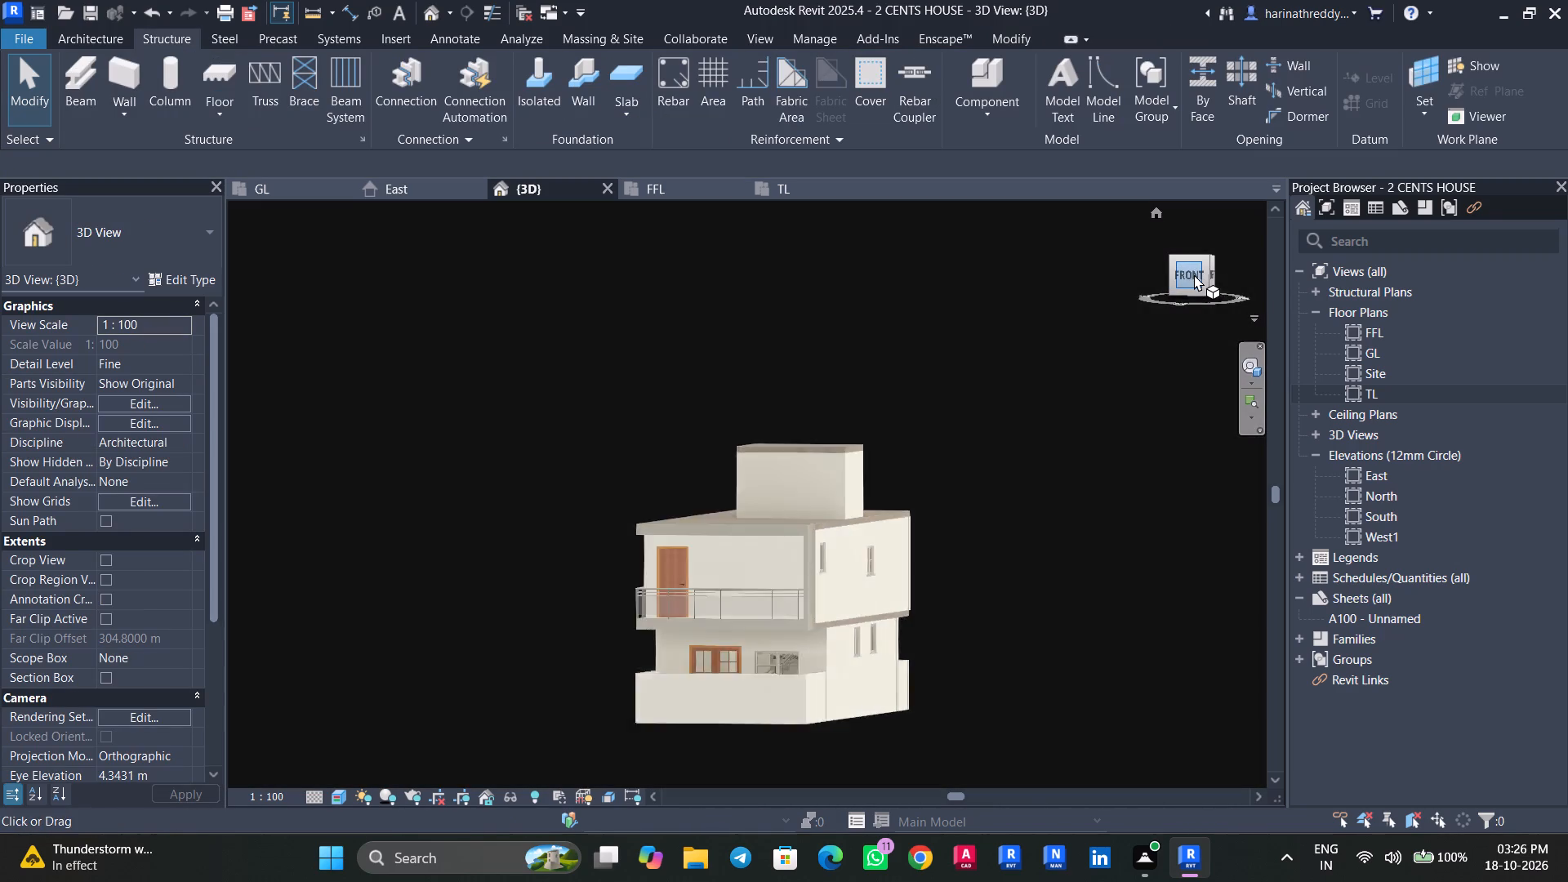
scroll(644, 519, up, 5)
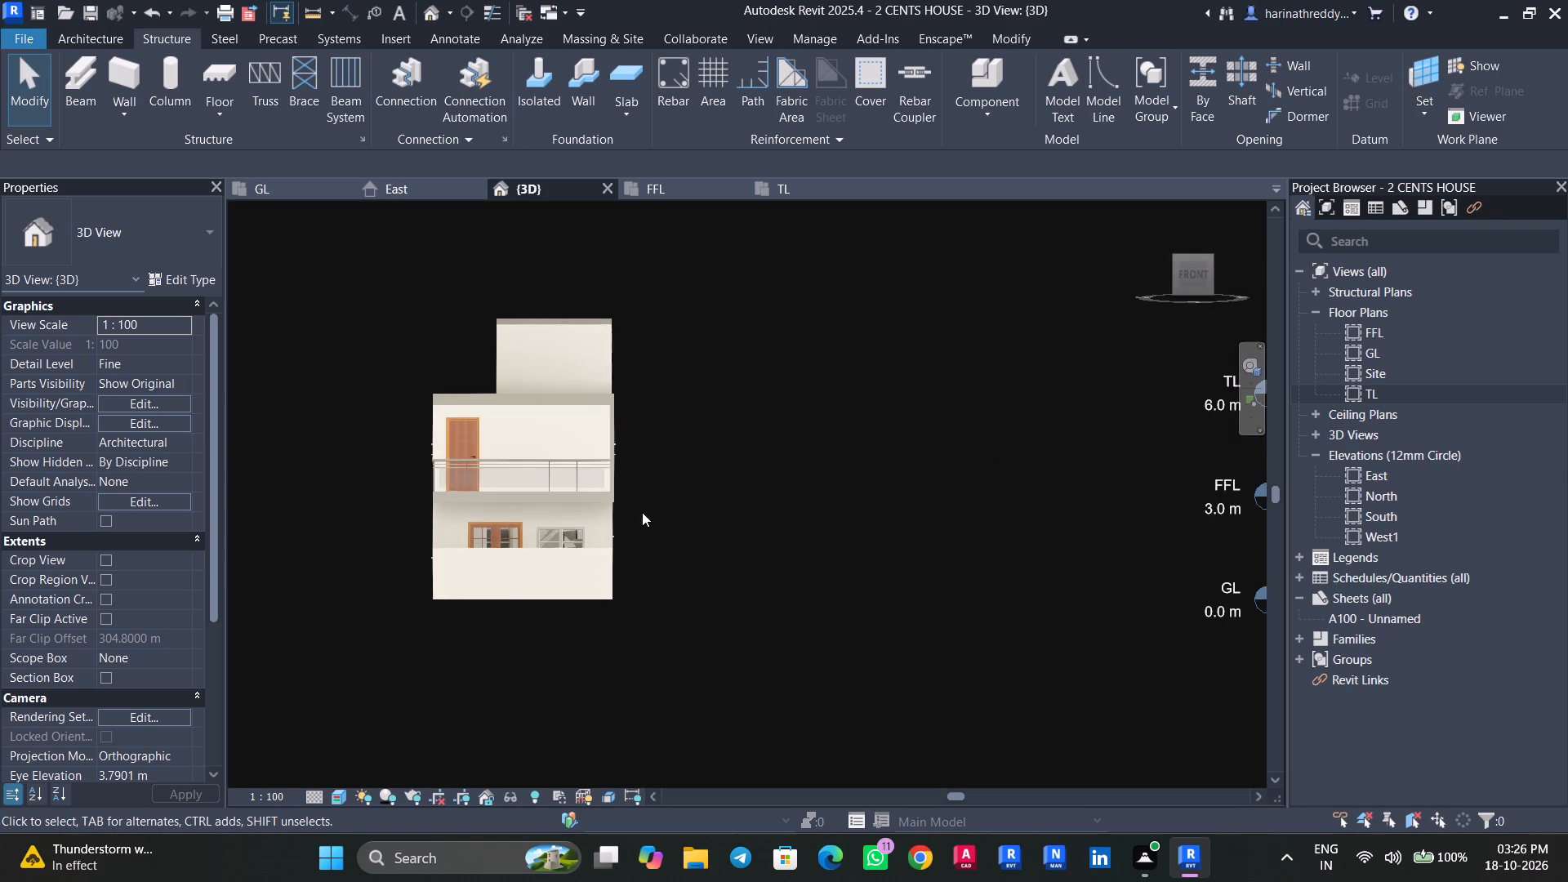
scroll(595, 506, up, 9)
scroll(559, 532, down, 1)
middle_drag(579, 572, 596, 594)
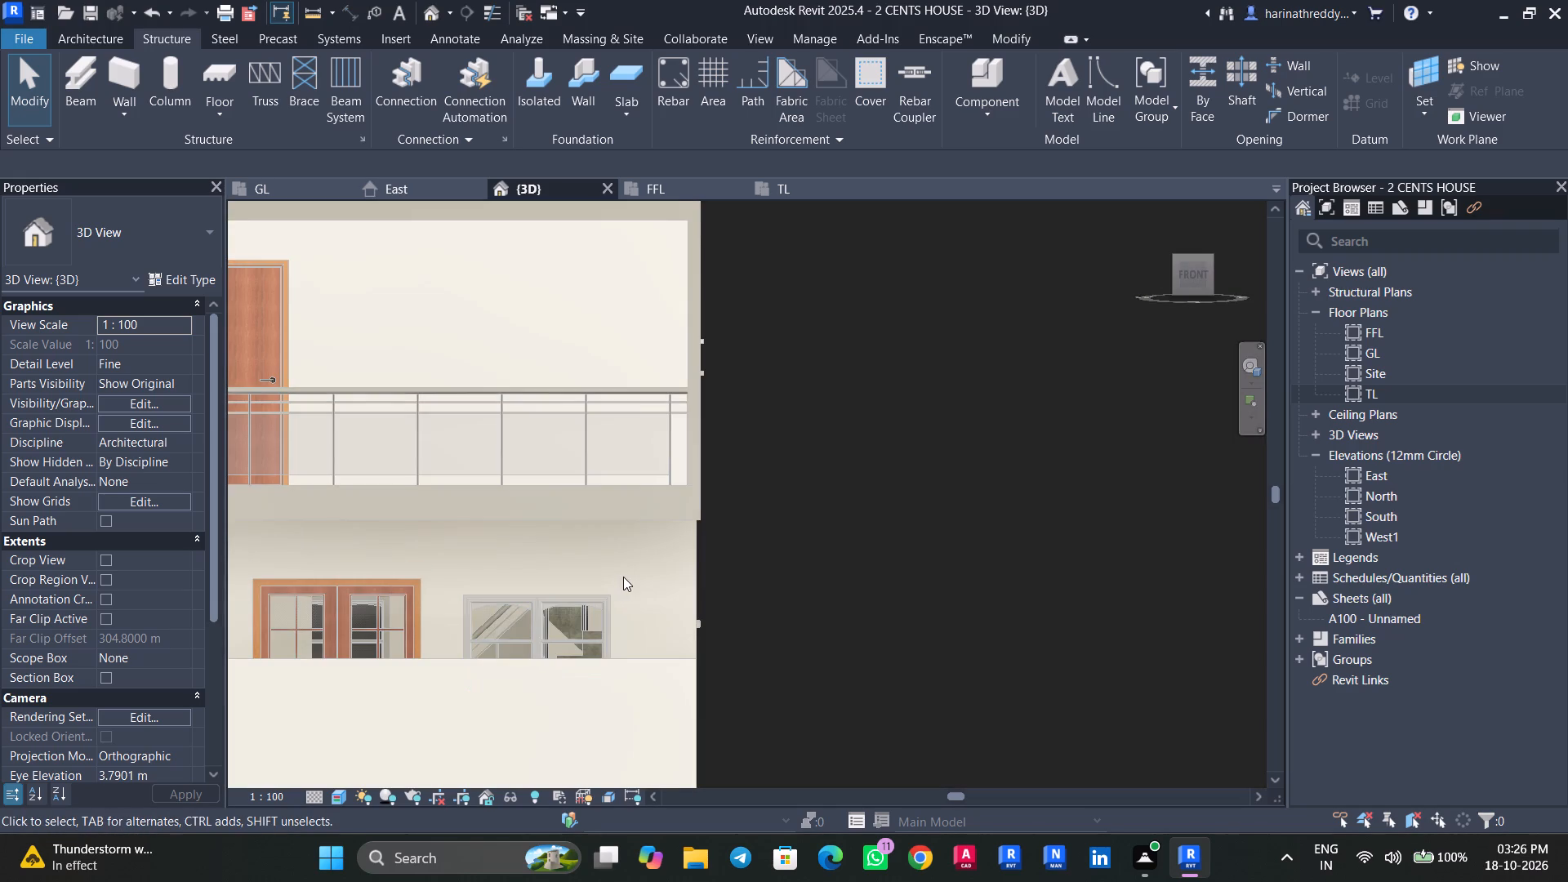
Start an in-place model component in the Casework family category.
click(95, 42)
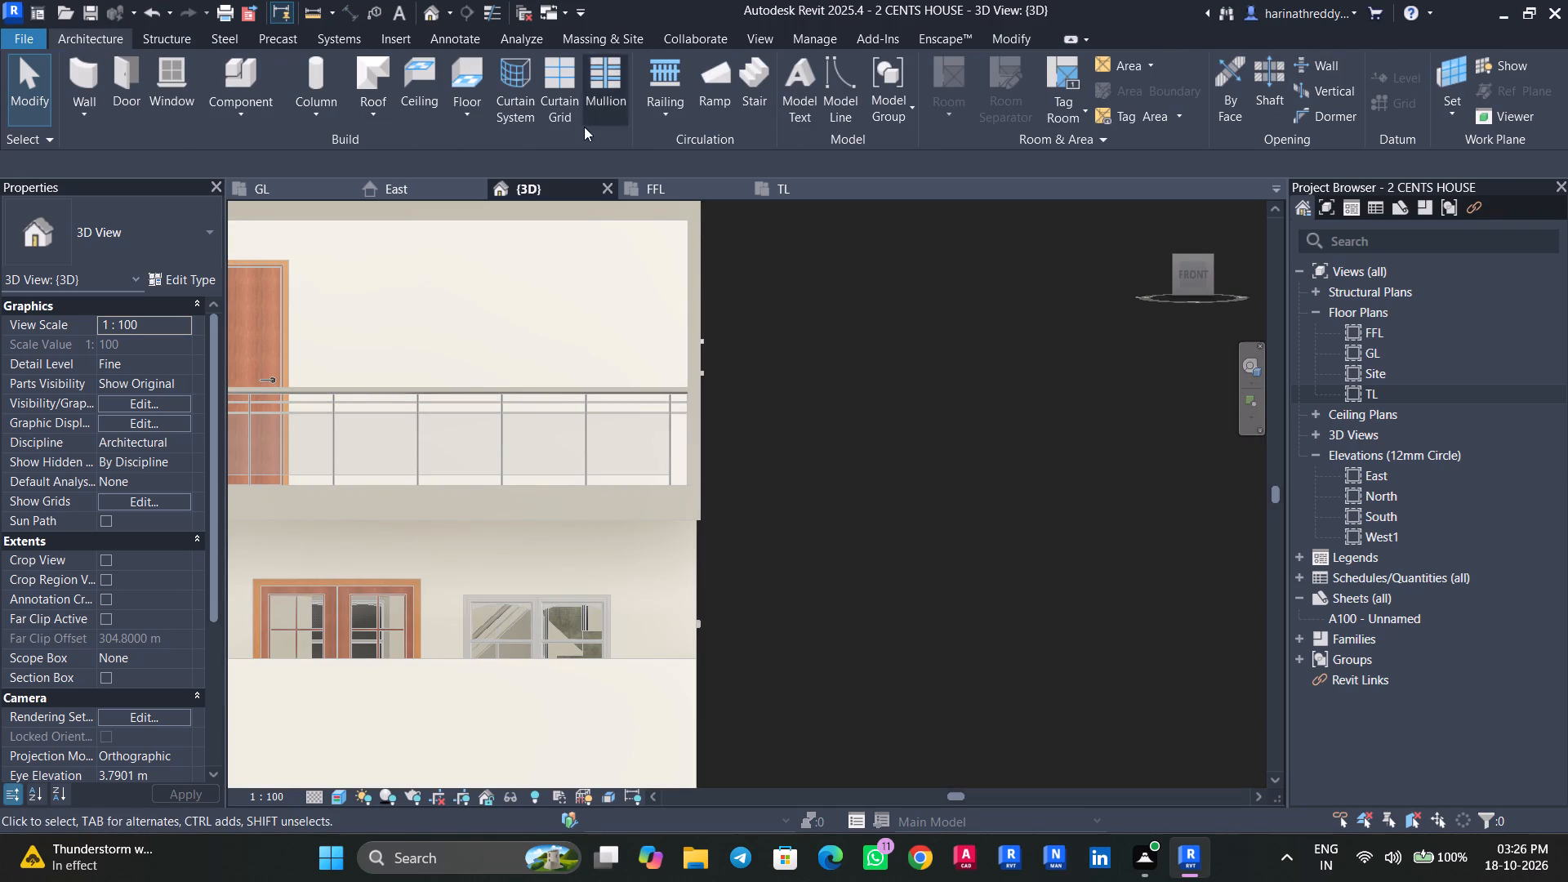
click(253, 109)
click(314, 198)
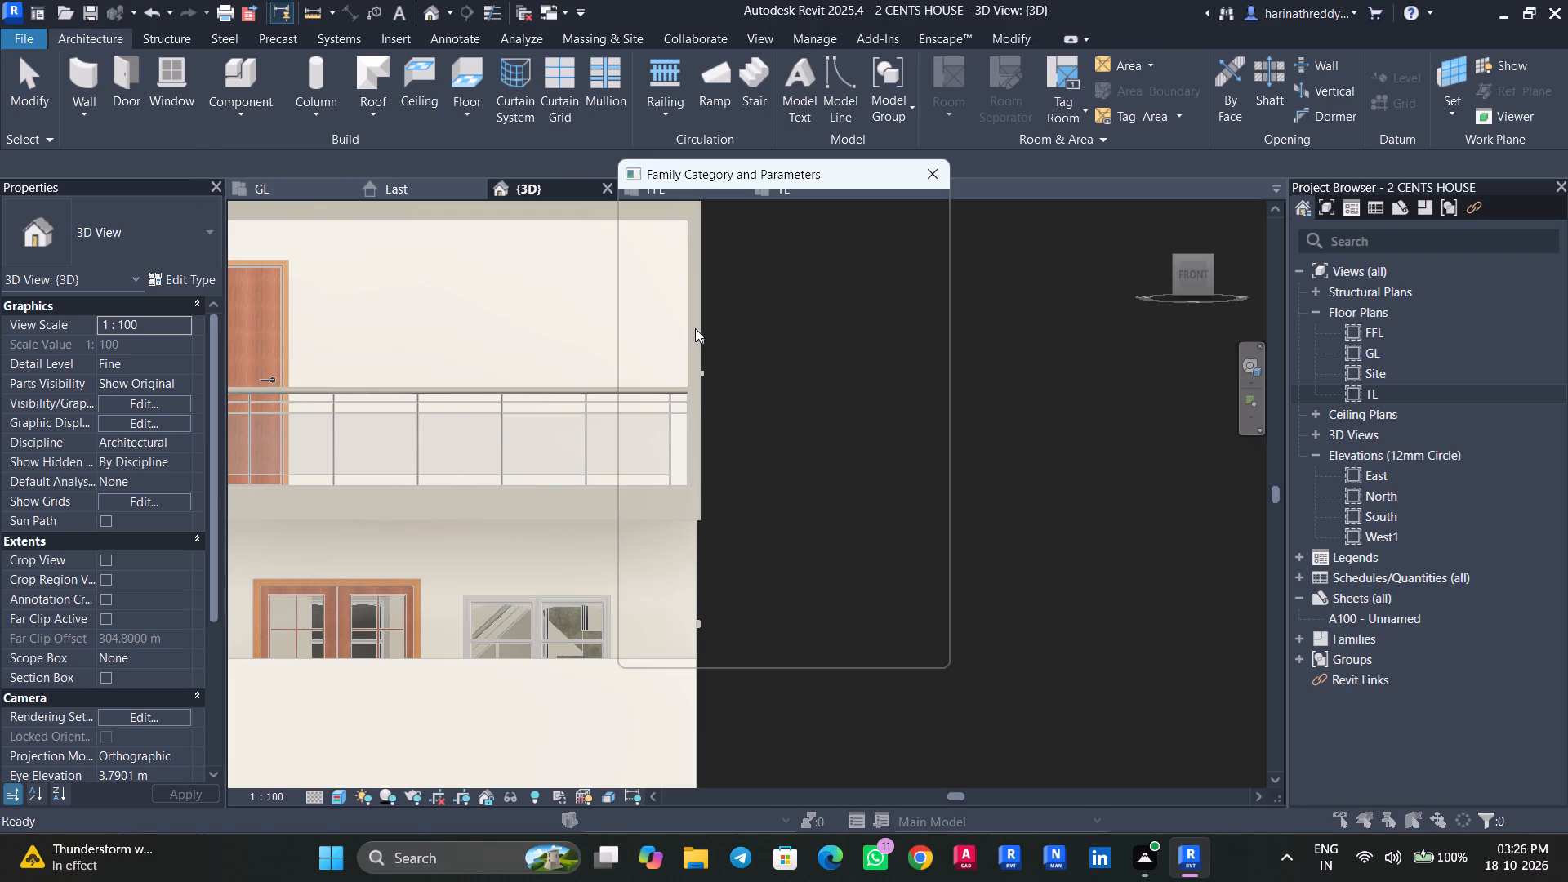
click(702, 313)
click(831, 653)
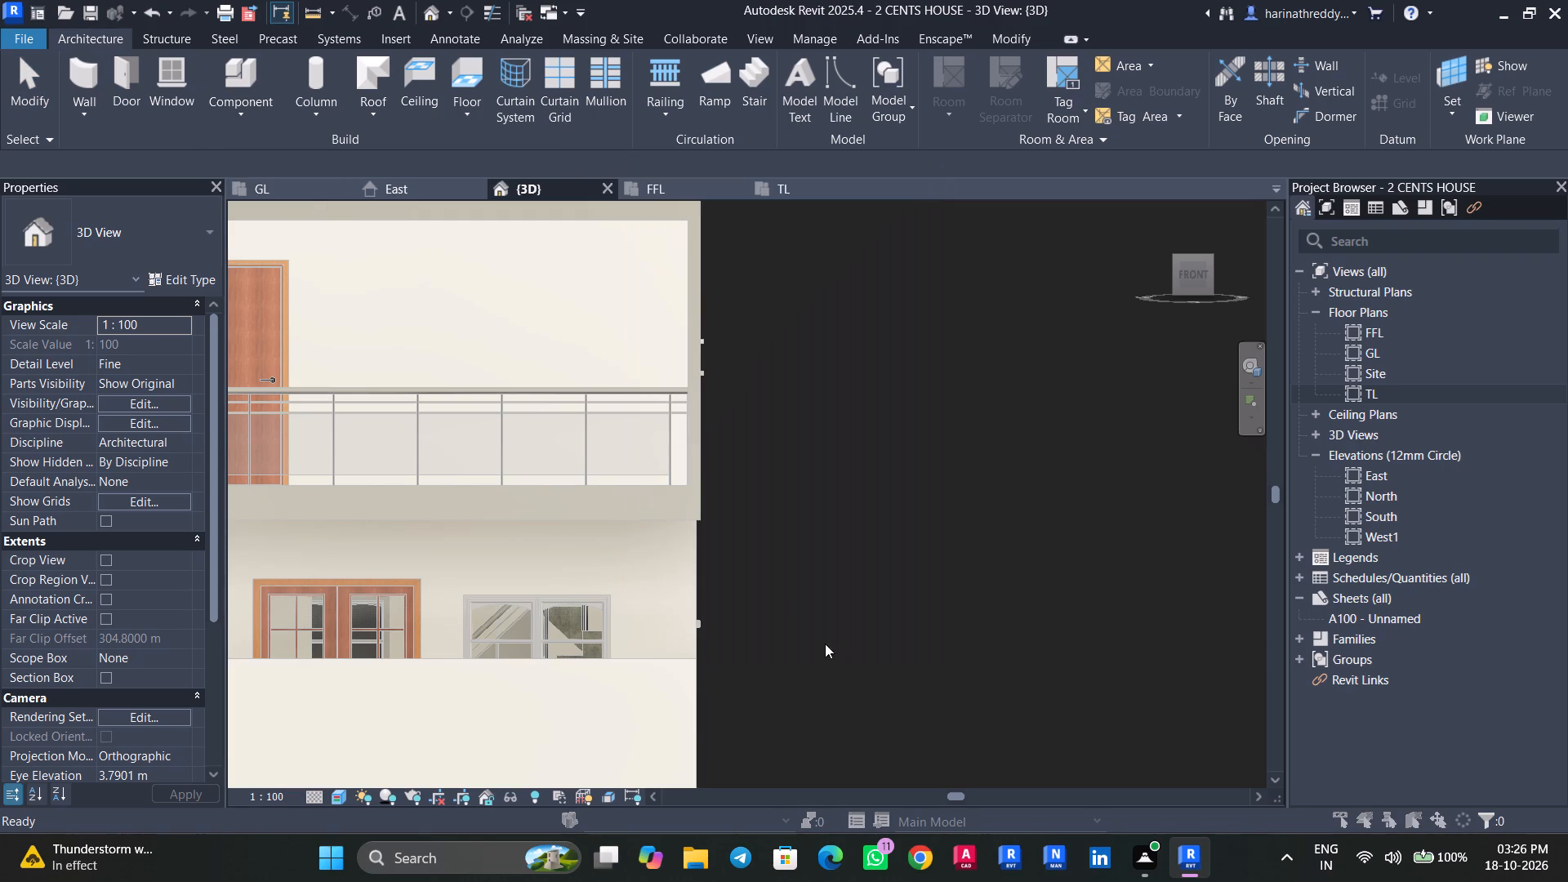
click(1148, 406)
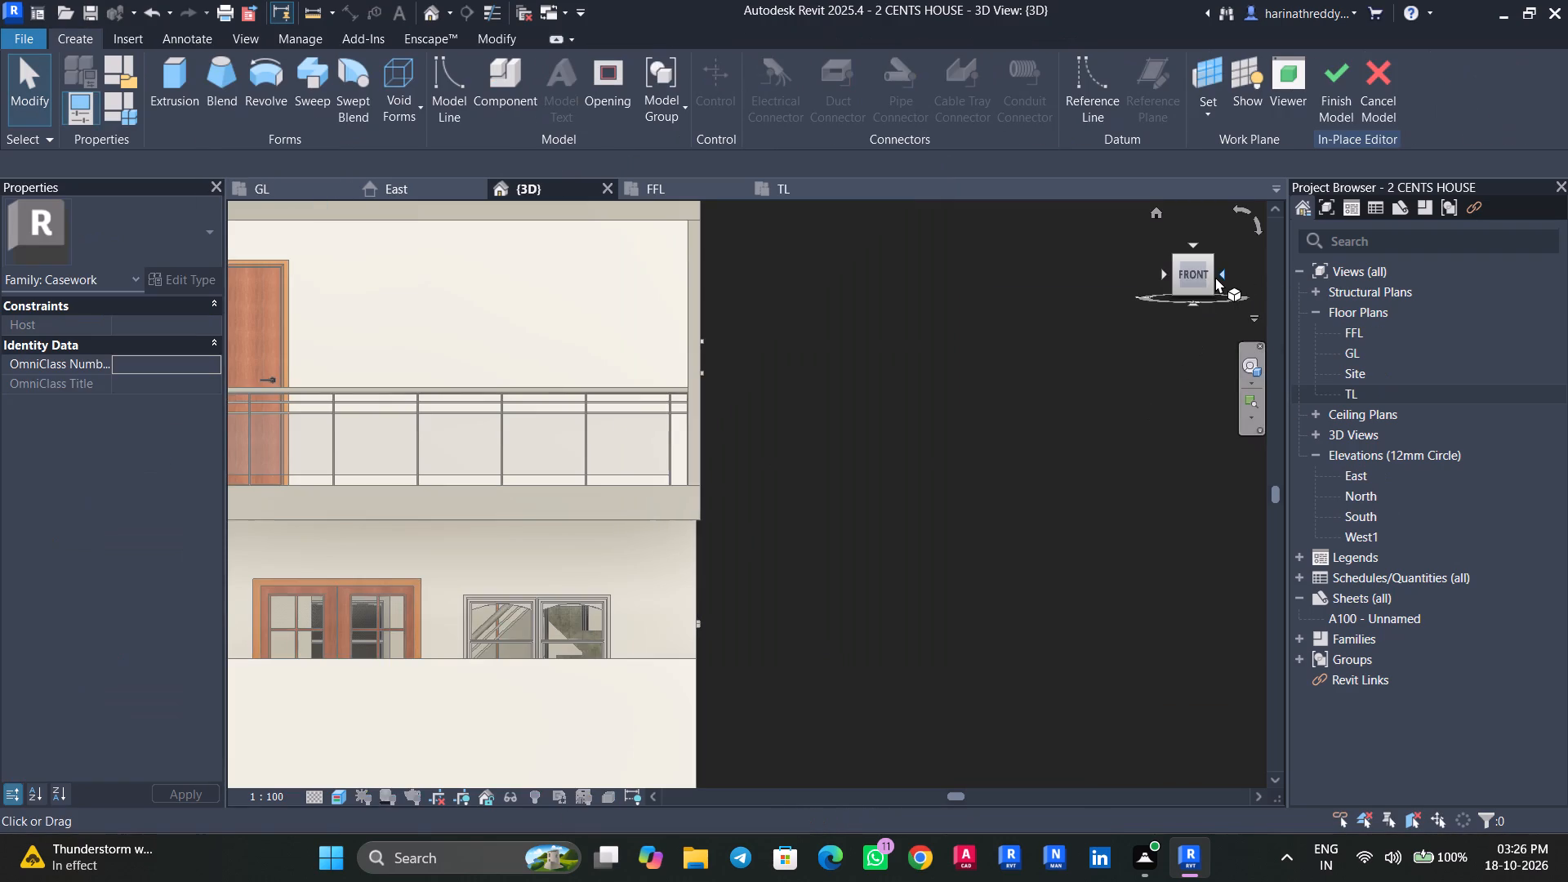
Set the work plane by picking the side face of the existing casework frame around the first-floor balcony.
click(1215, 277)
click(1220, 105)
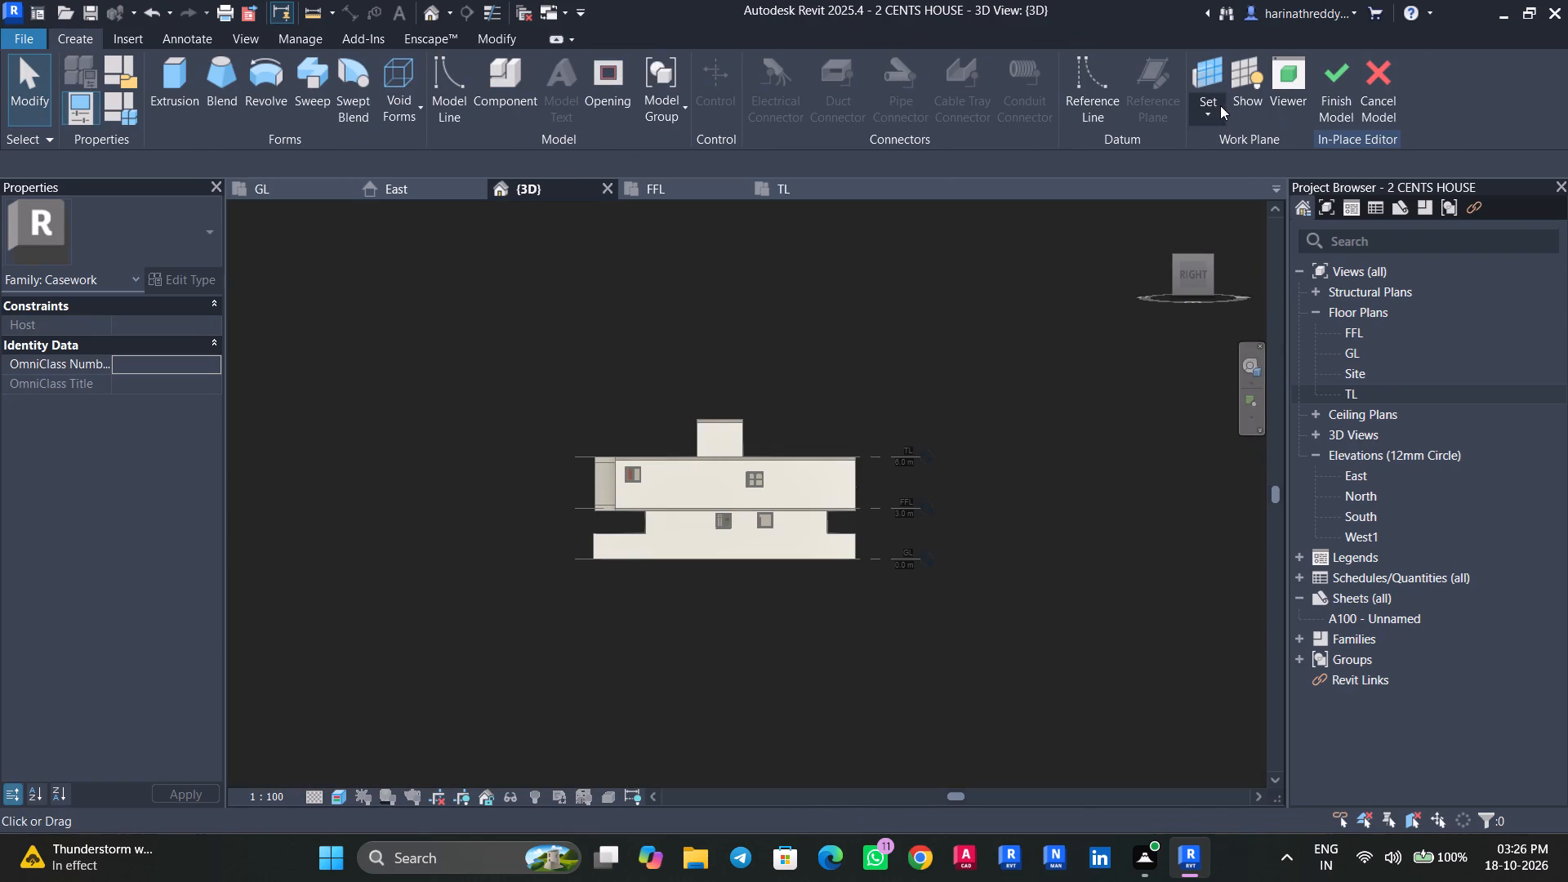
click(1226, 193)
scroll(593, 465, up, 14)
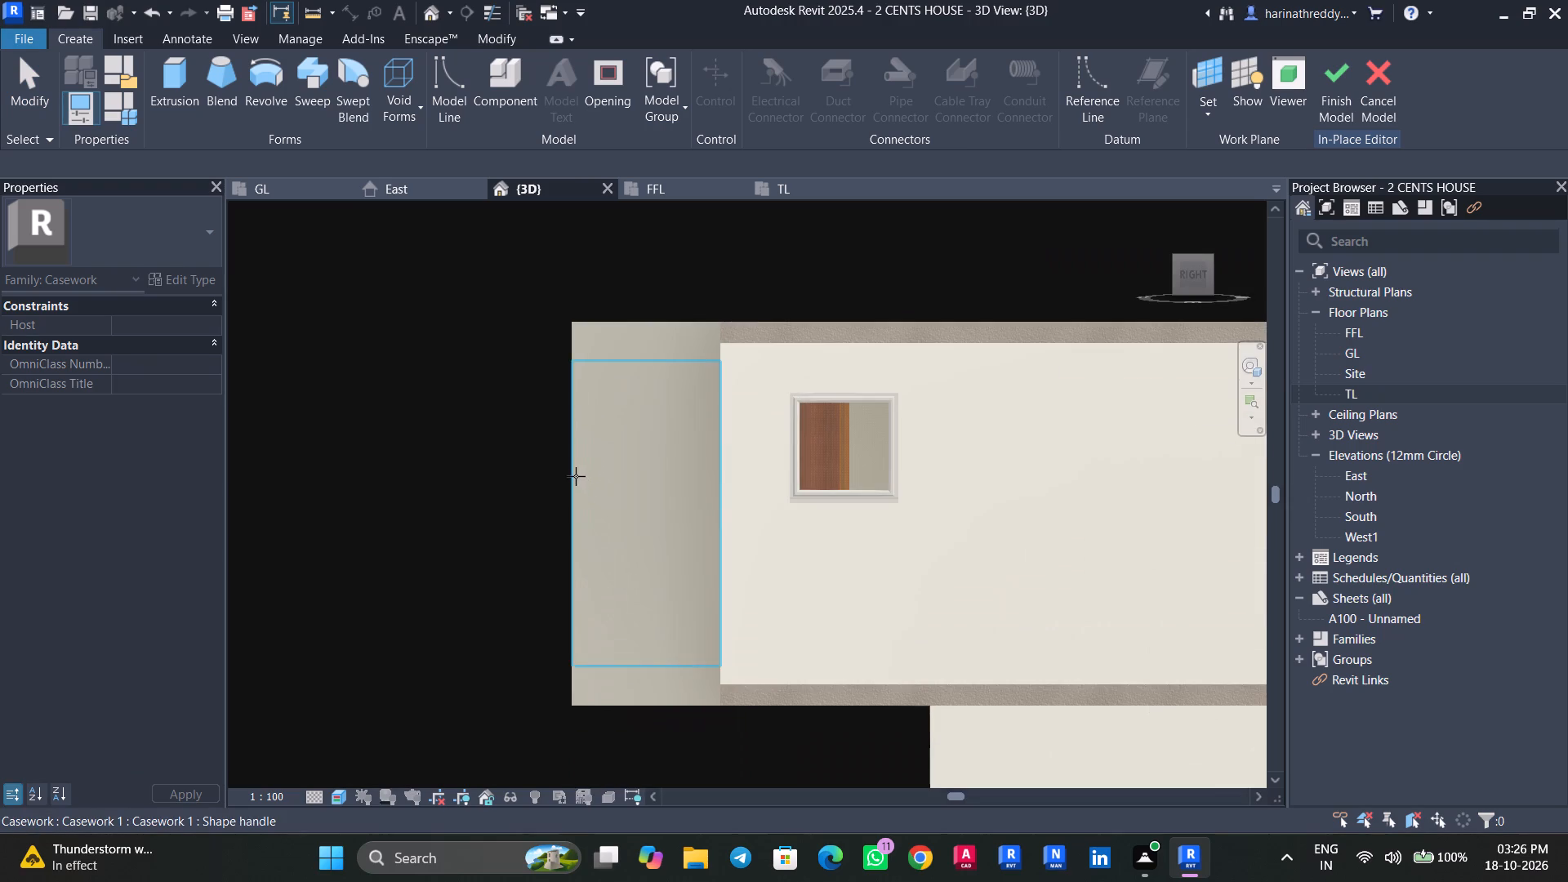
click(576, 476)
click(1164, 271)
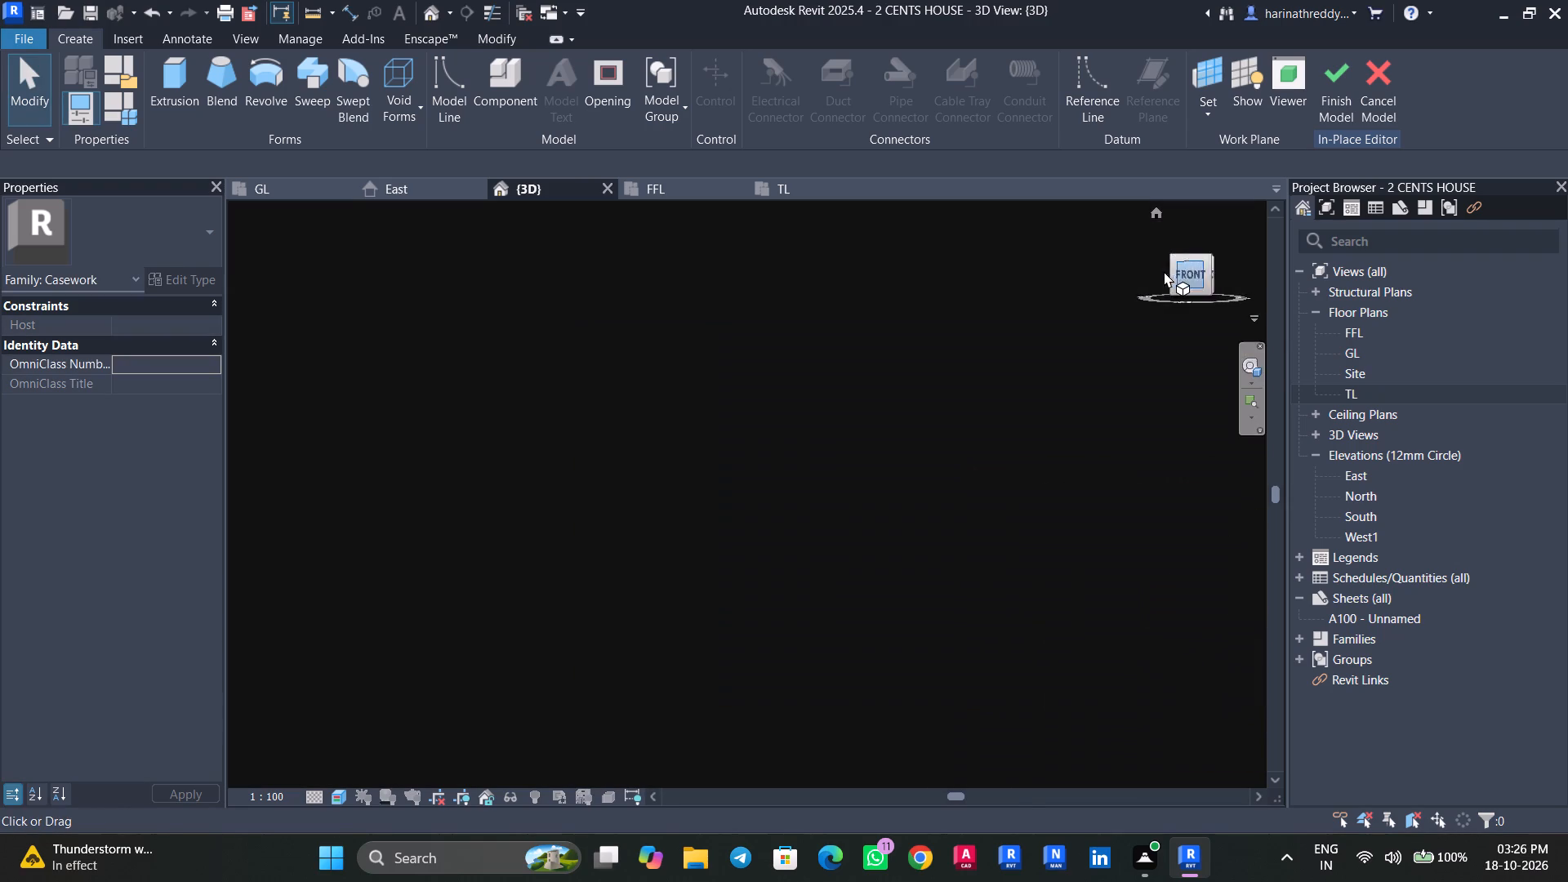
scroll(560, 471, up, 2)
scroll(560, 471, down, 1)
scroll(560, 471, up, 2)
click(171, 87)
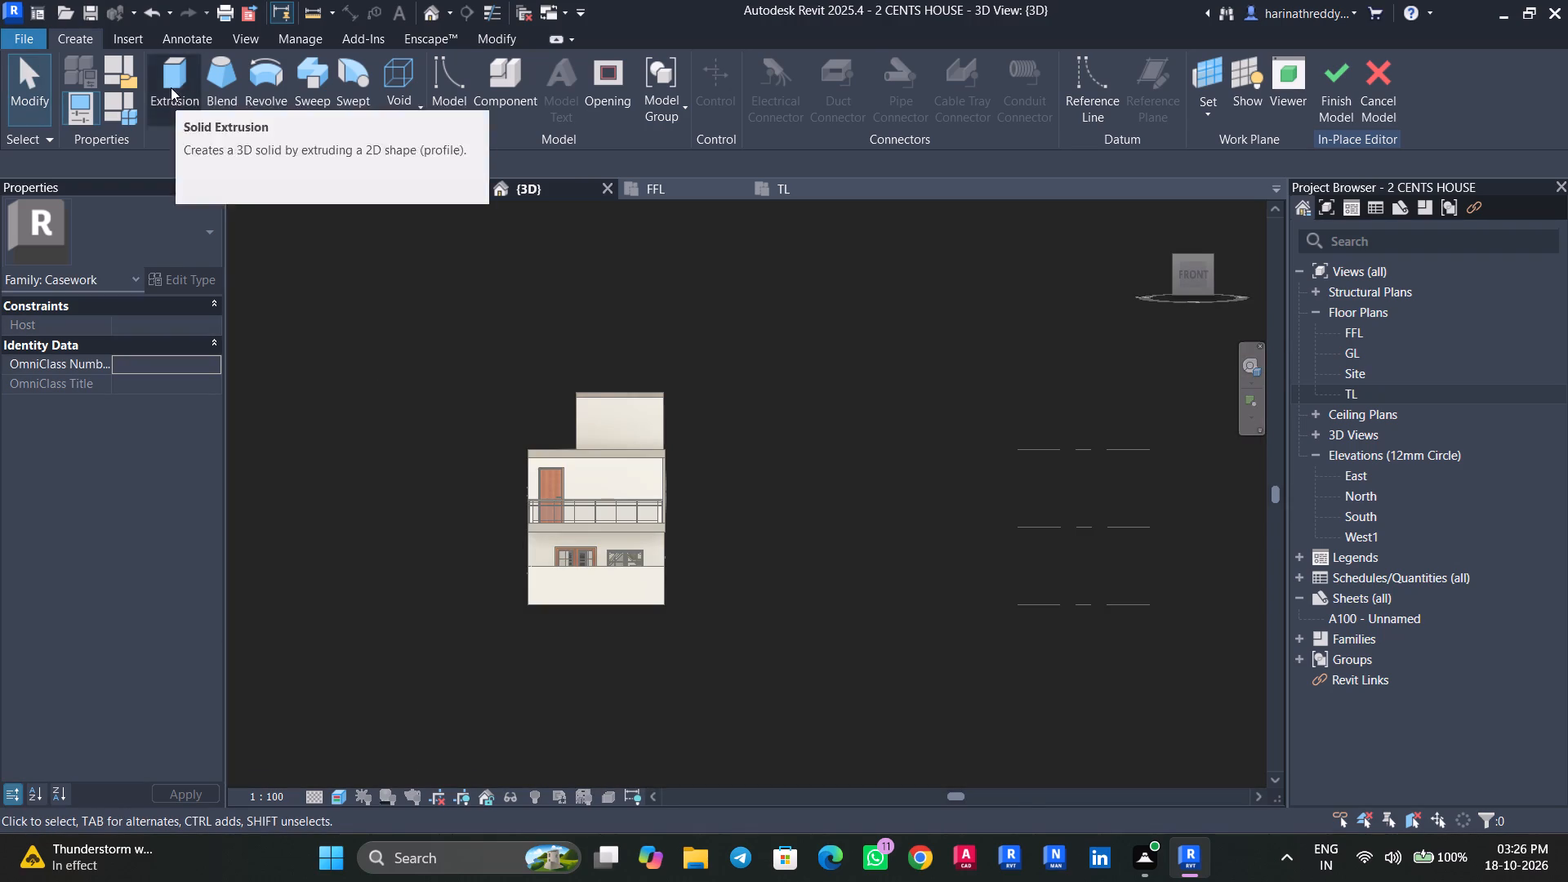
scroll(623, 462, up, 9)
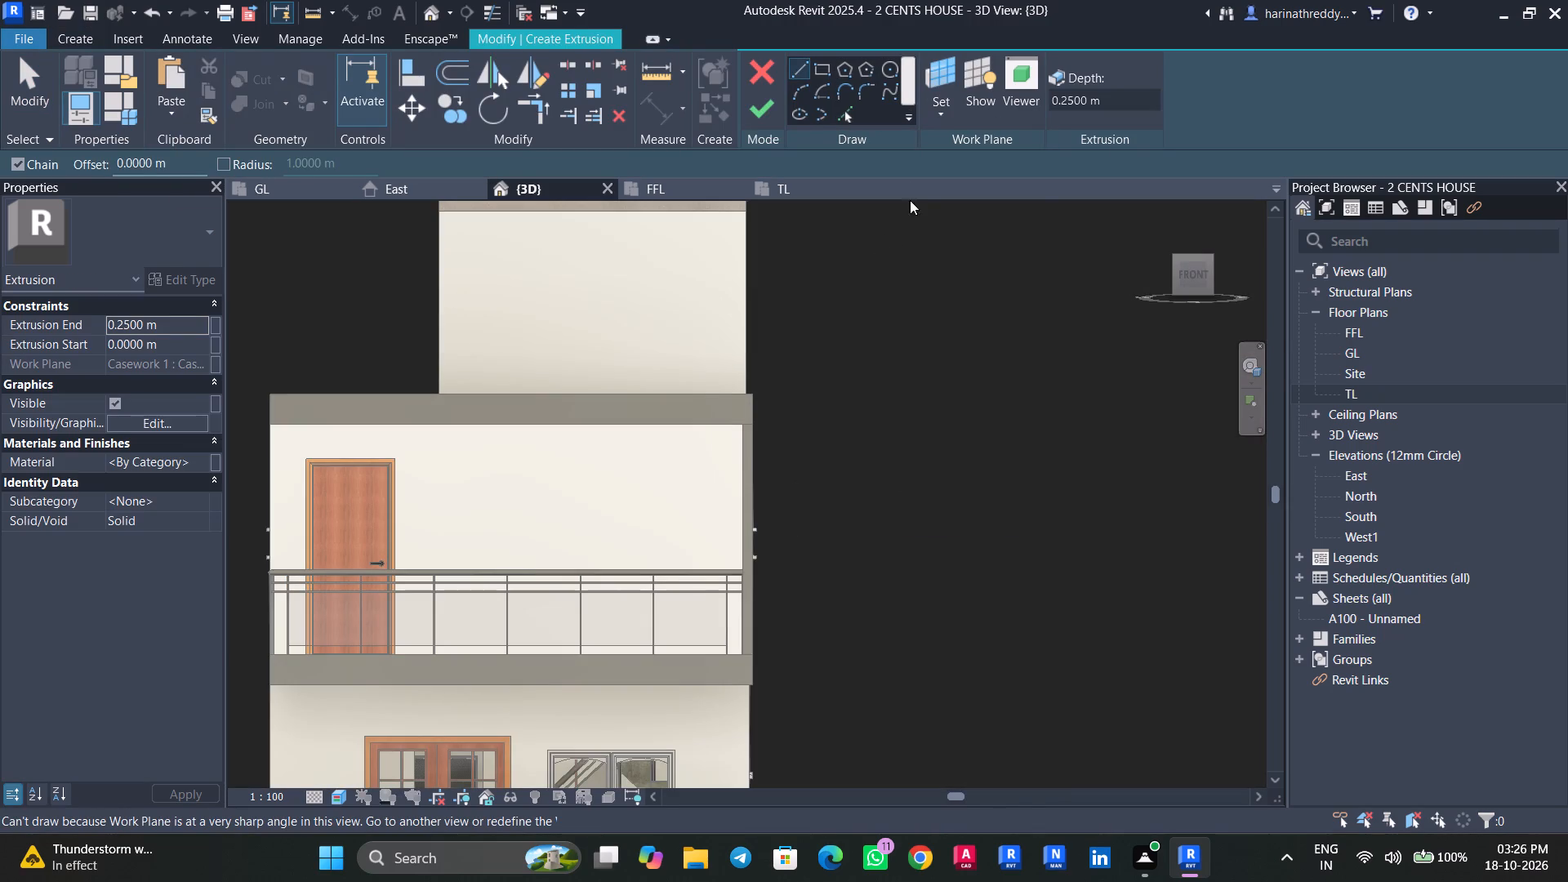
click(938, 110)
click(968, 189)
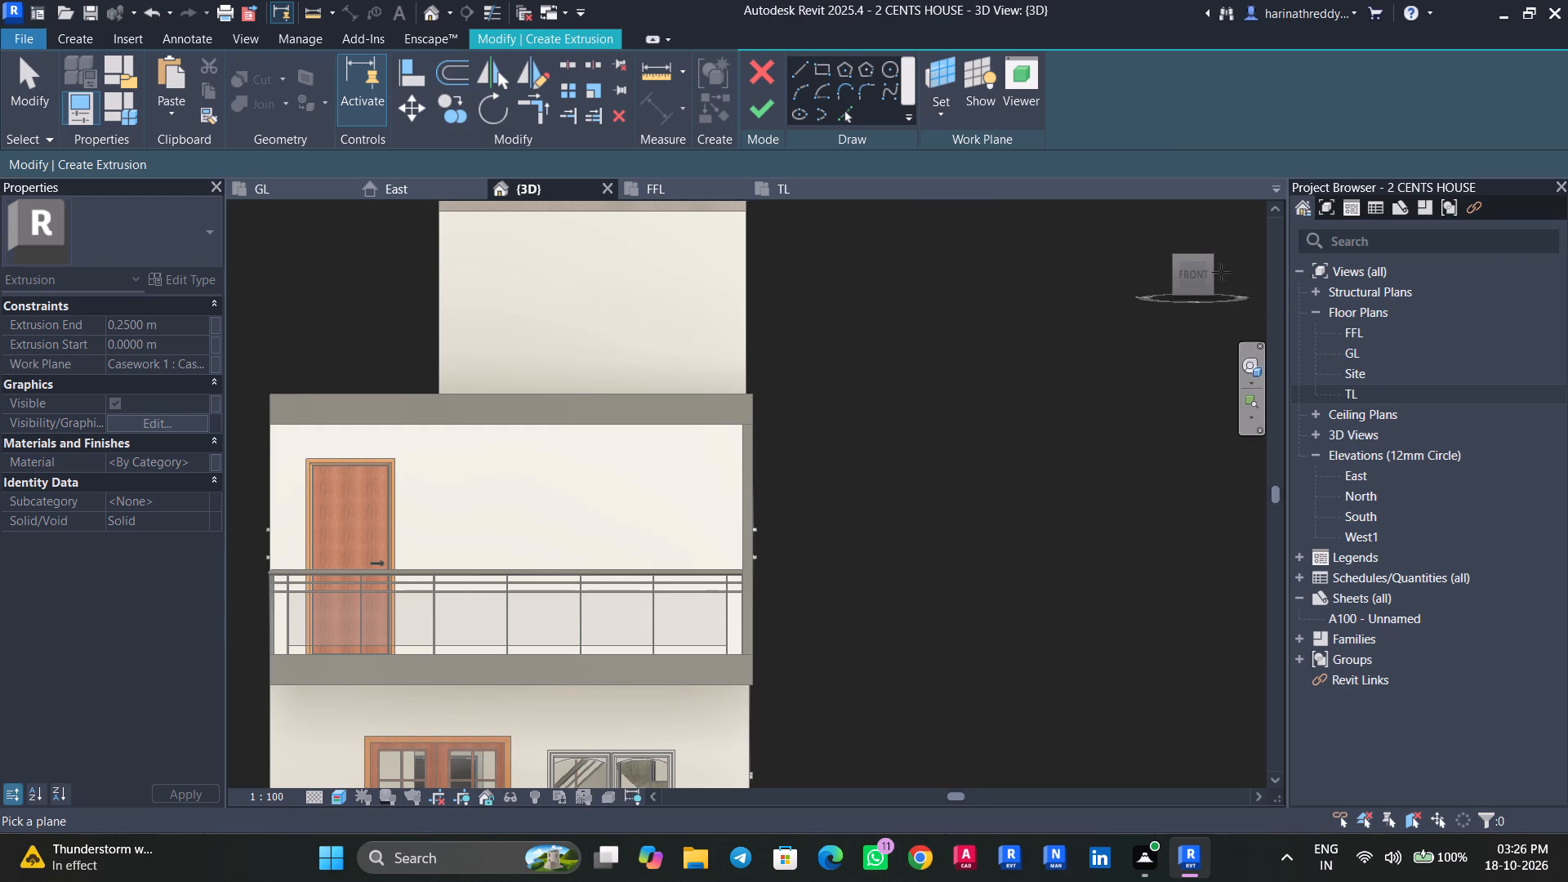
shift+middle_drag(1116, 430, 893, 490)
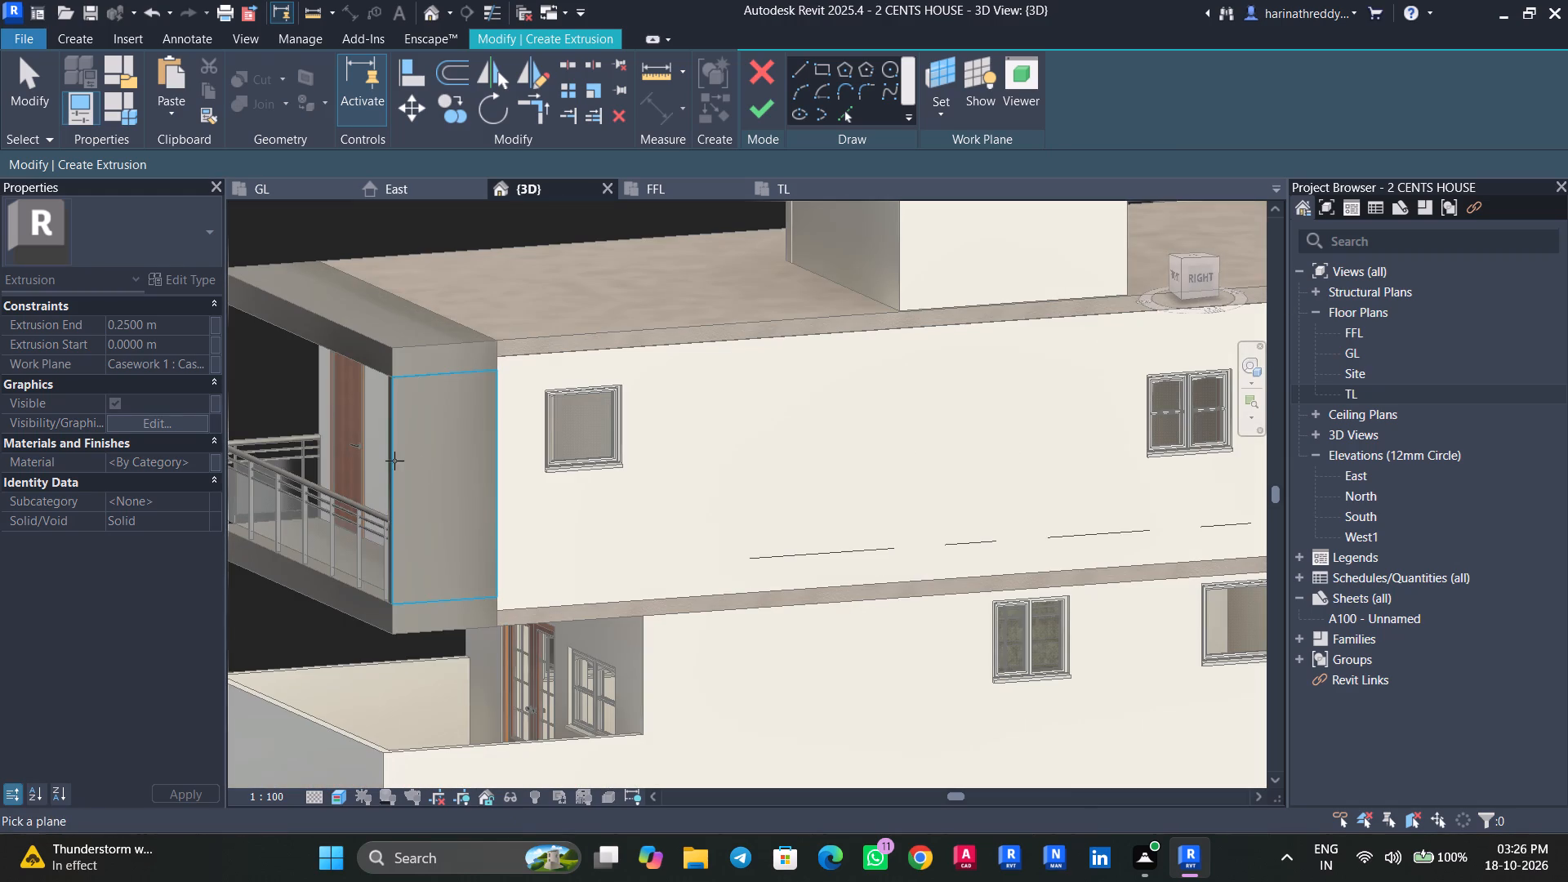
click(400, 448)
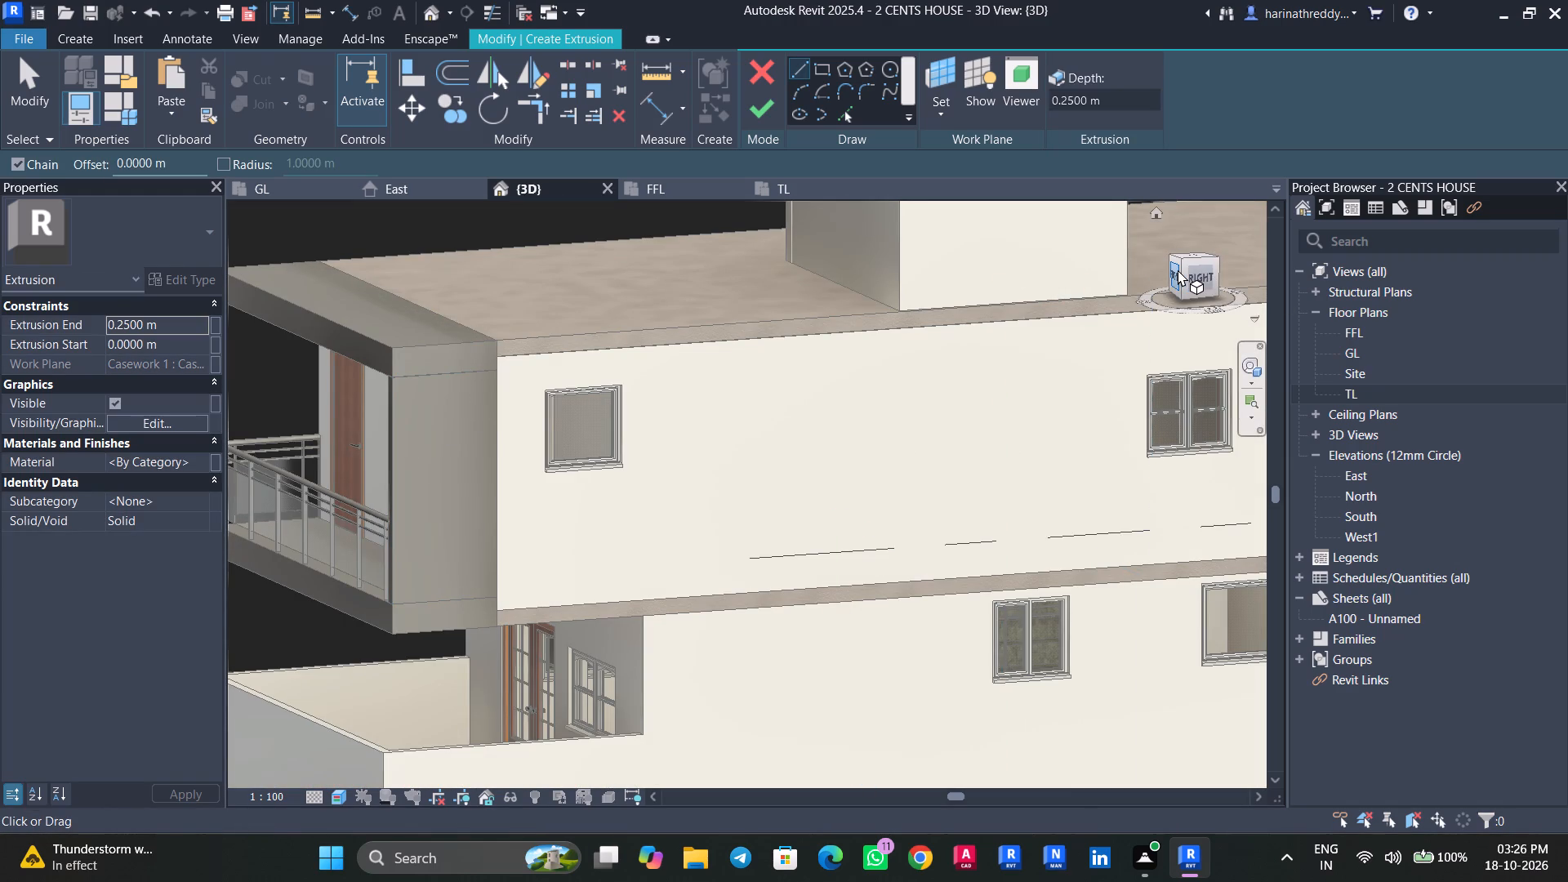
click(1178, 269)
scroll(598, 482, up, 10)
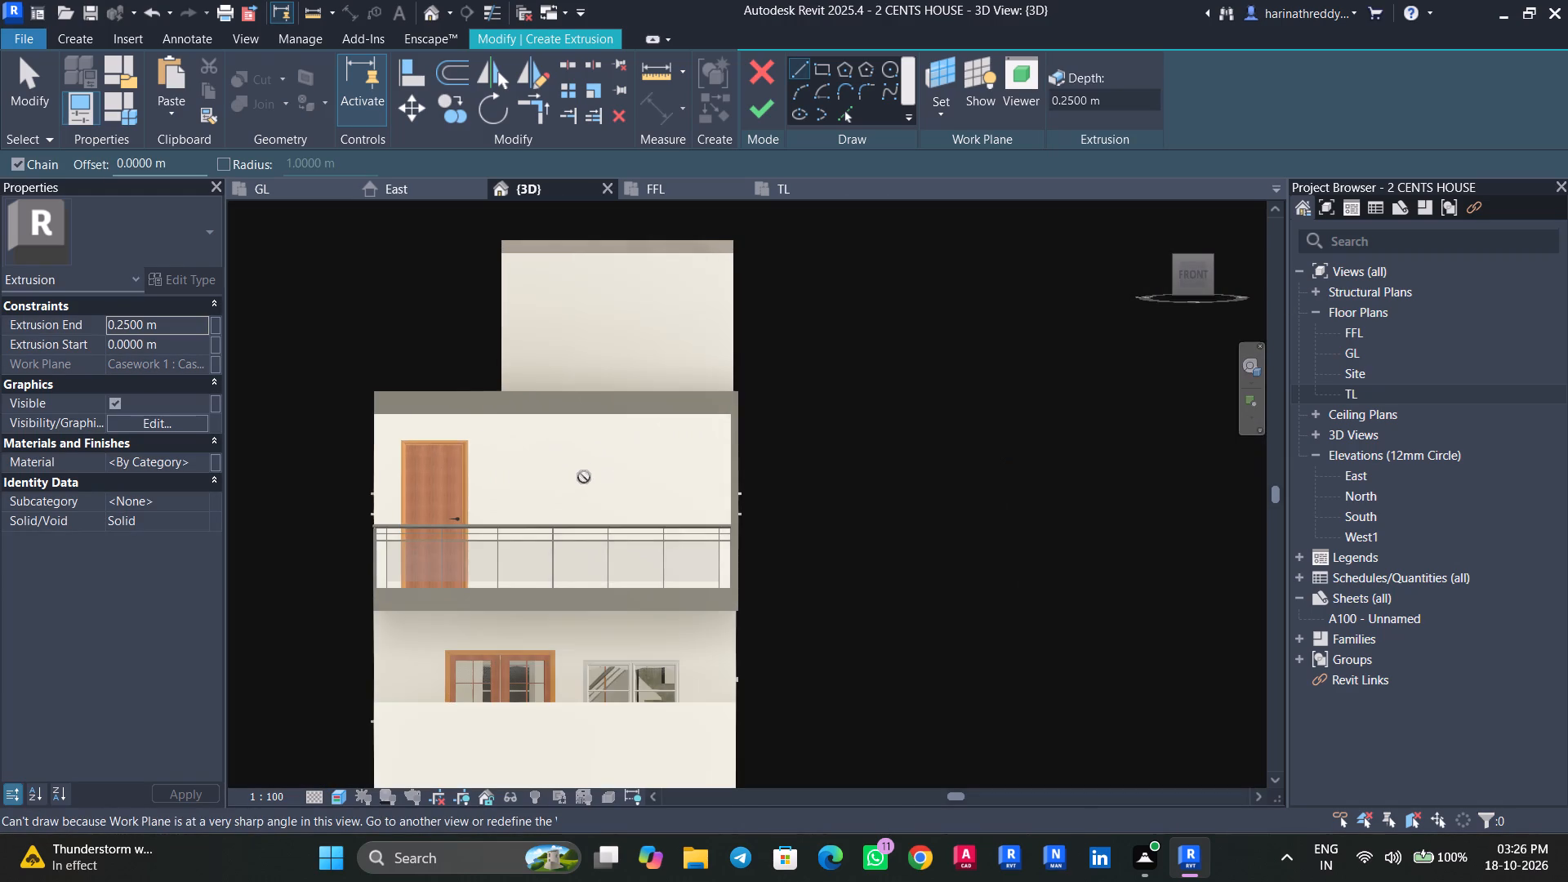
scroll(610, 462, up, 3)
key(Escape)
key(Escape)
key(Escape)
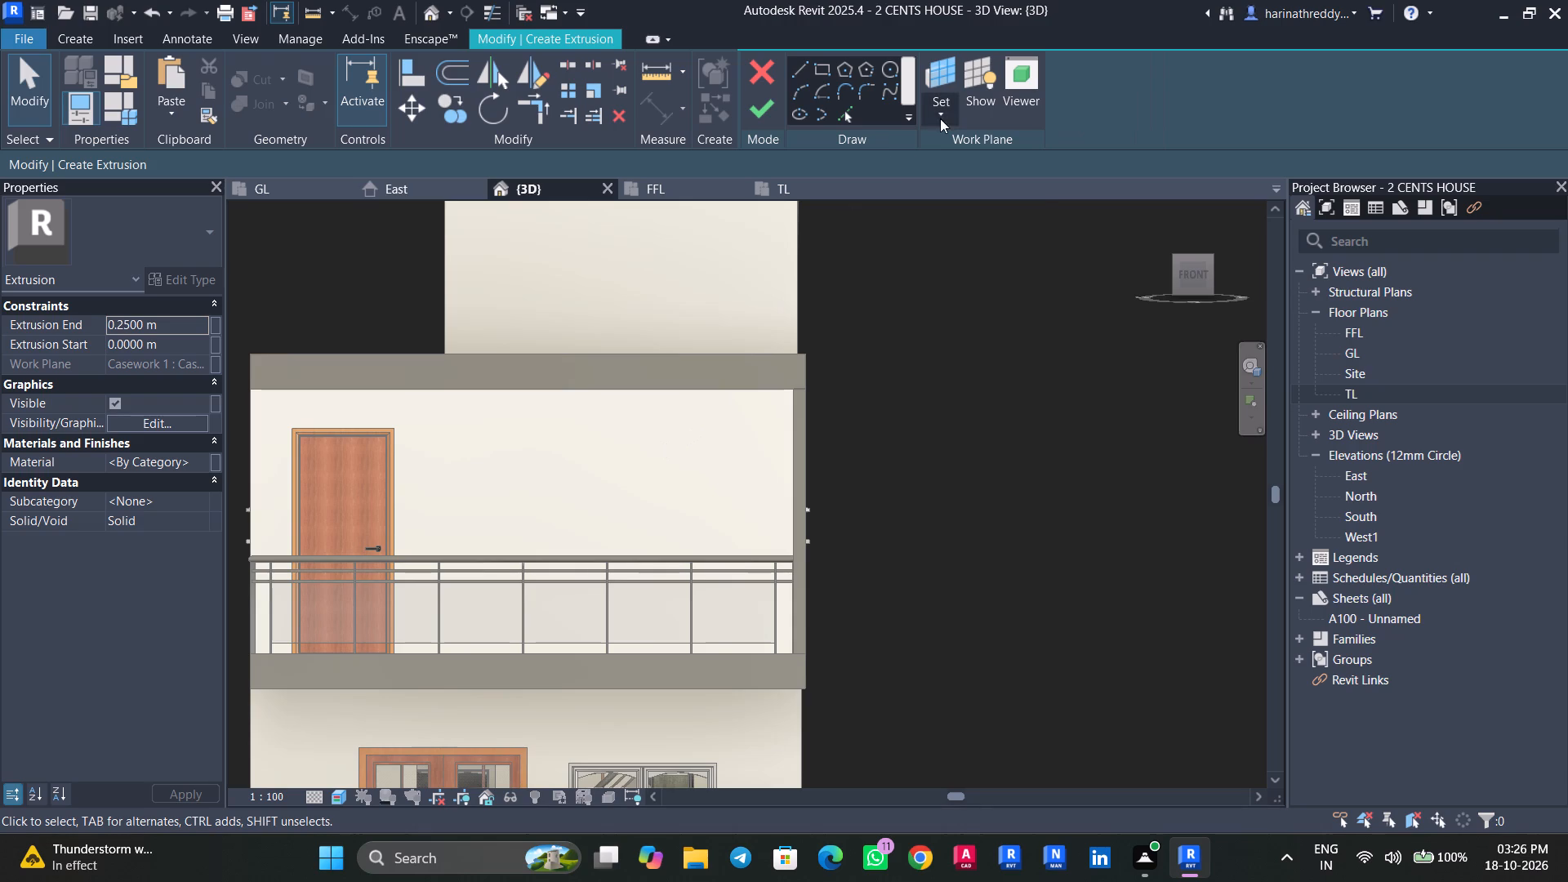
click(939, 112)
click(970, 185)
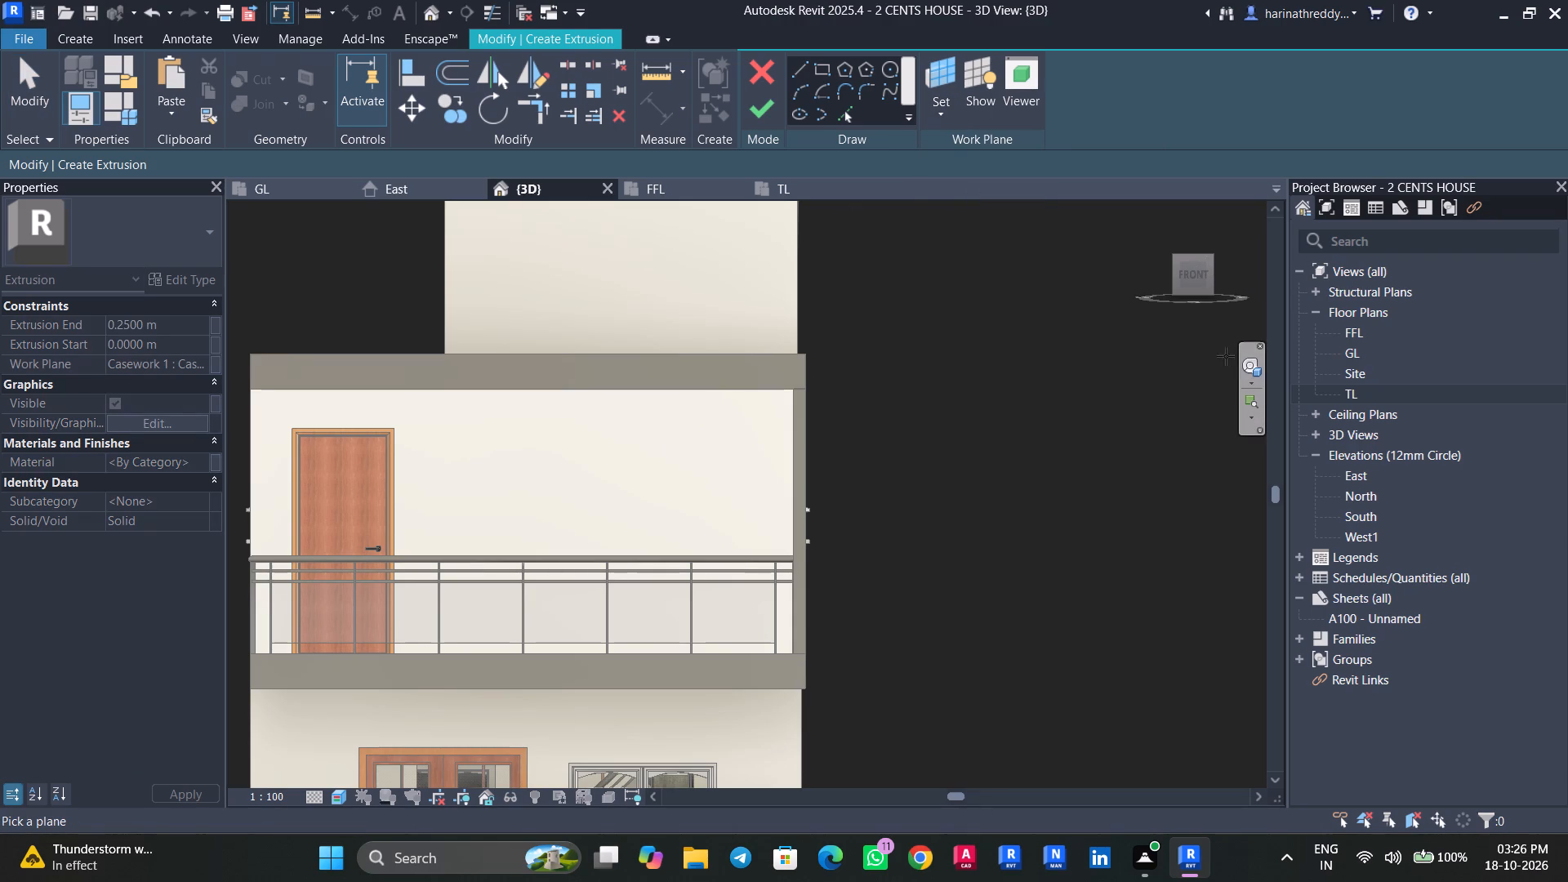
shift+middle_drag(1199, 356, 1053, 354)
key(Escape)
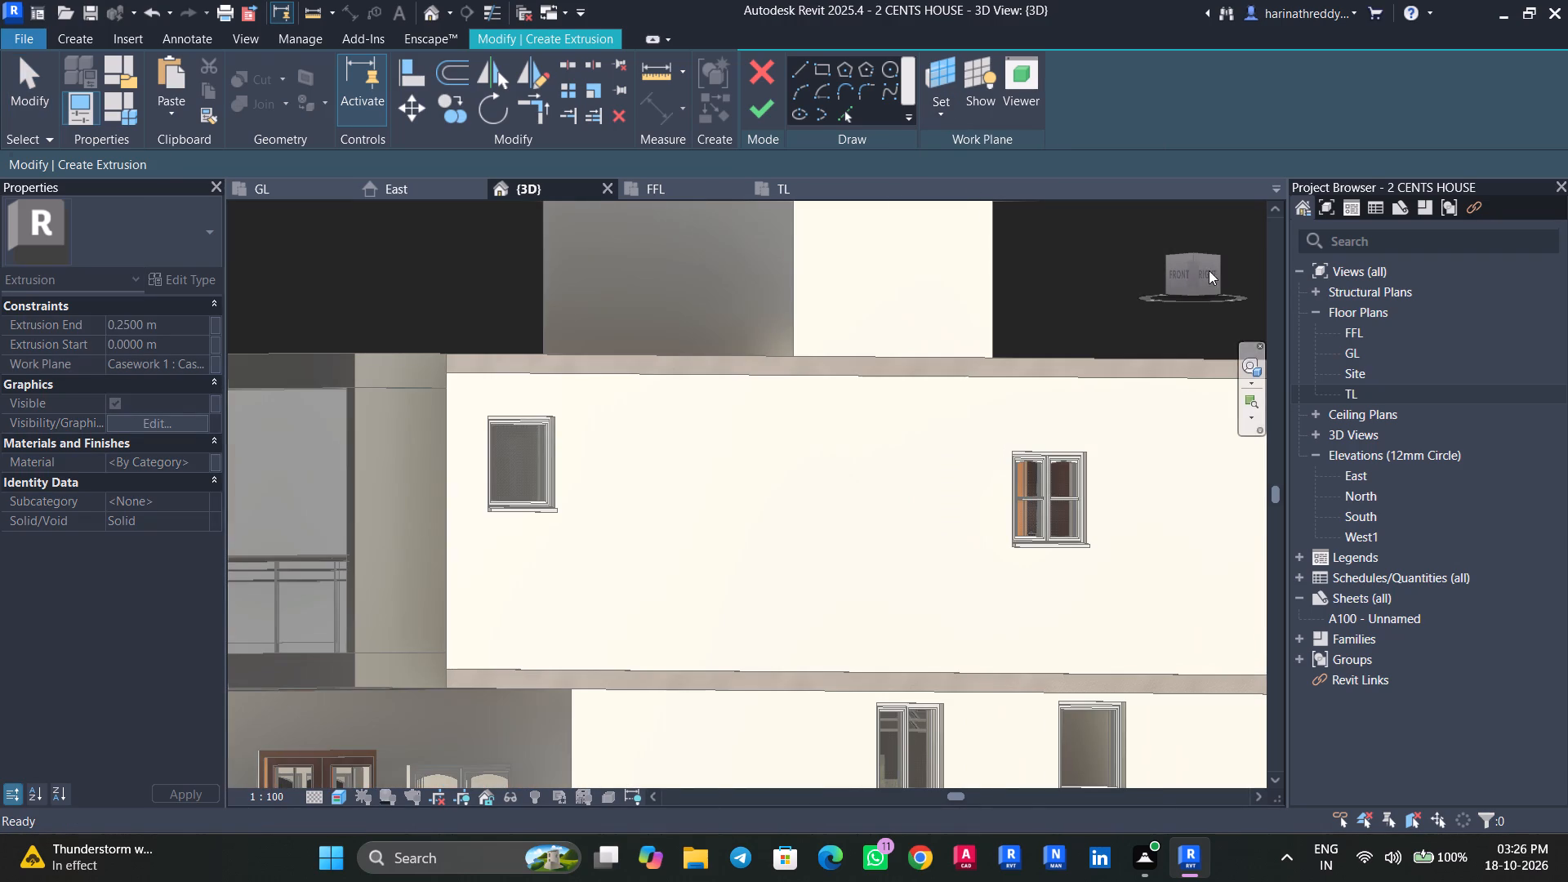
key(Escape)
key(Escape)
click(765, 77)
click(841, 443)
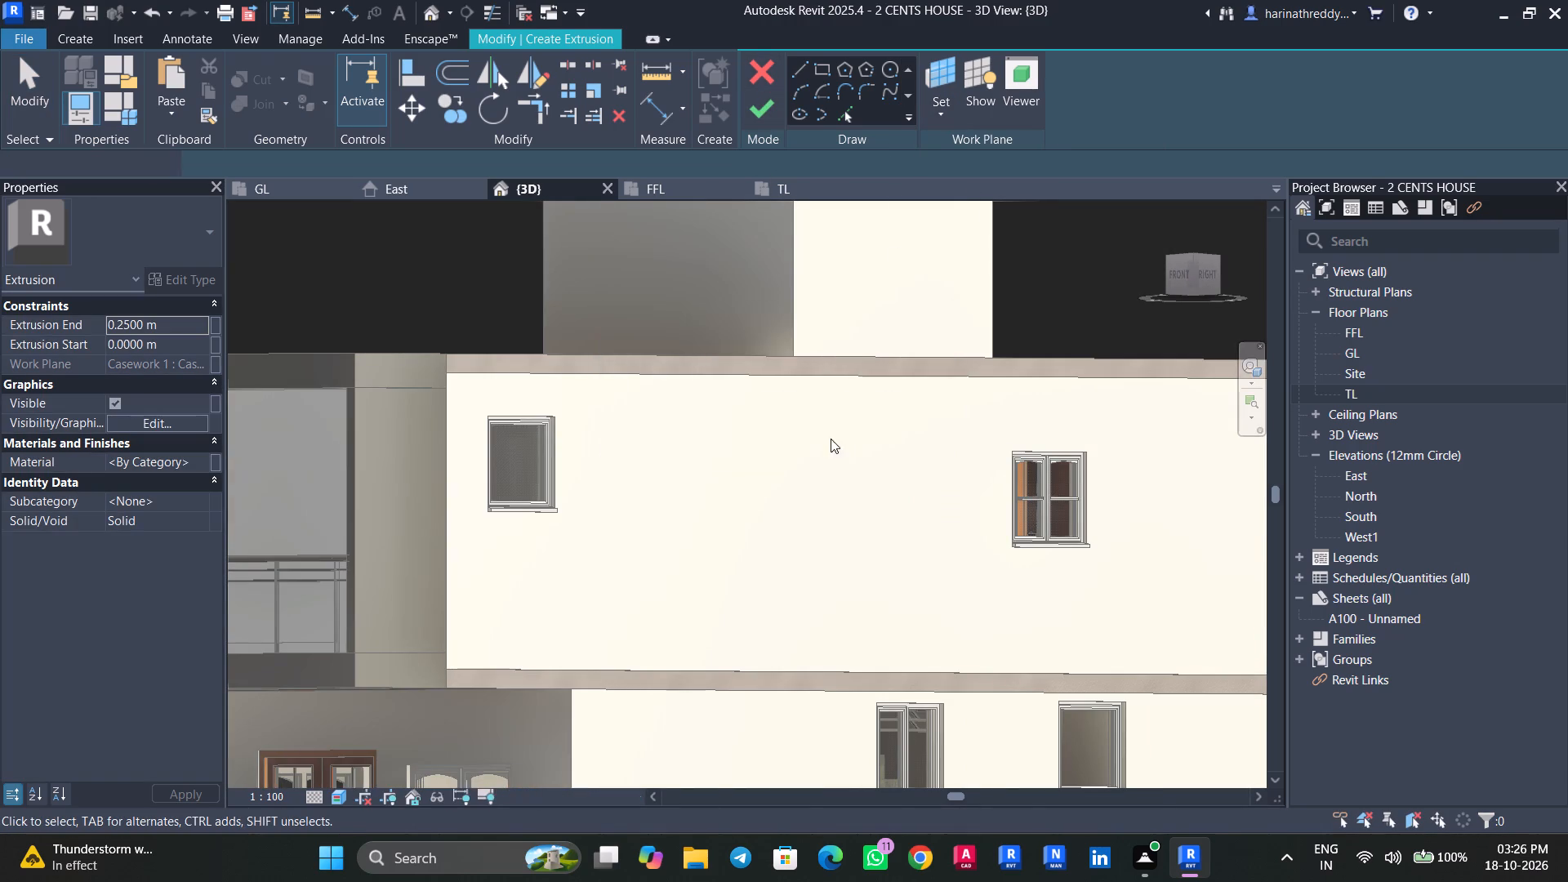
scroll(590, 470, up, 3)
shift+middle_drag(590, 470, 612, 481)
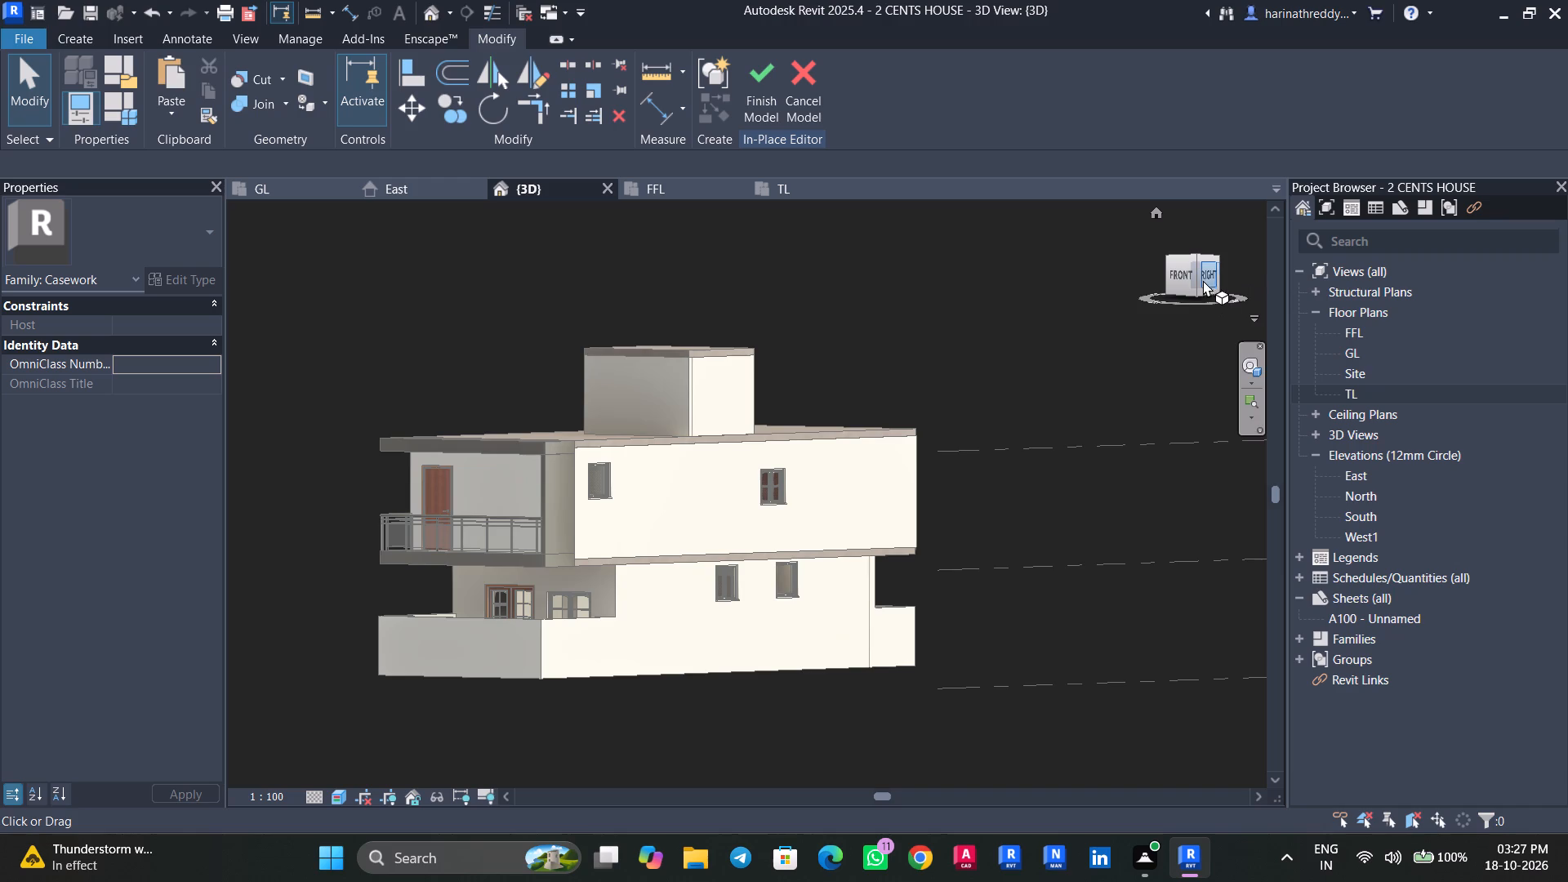
Start a solid extrusion in the in-place casework model.
click(1207, 267)
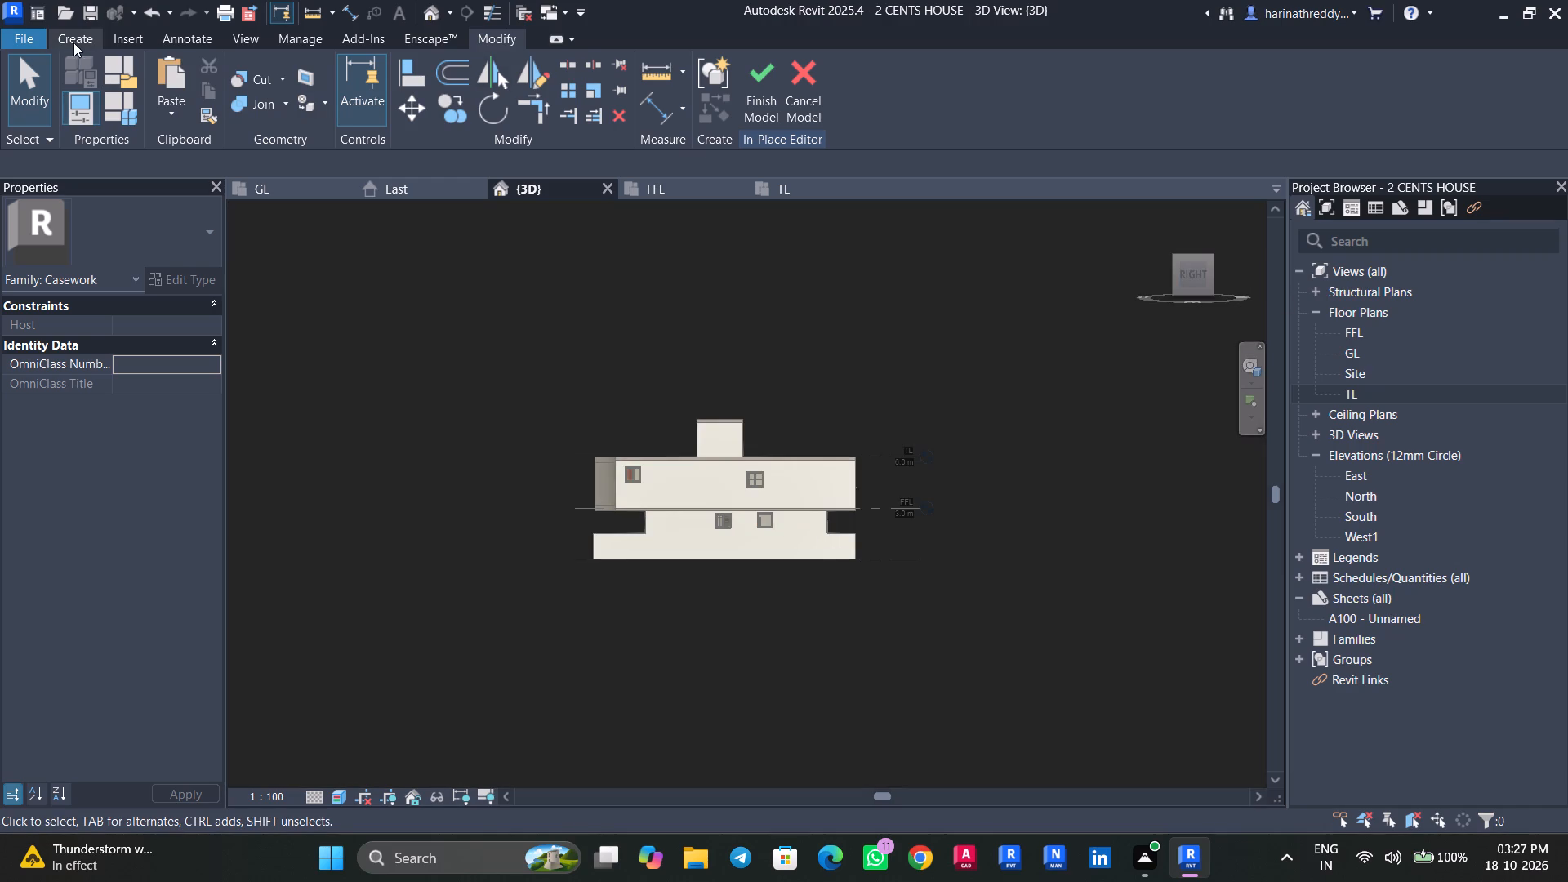
click(73, 41)
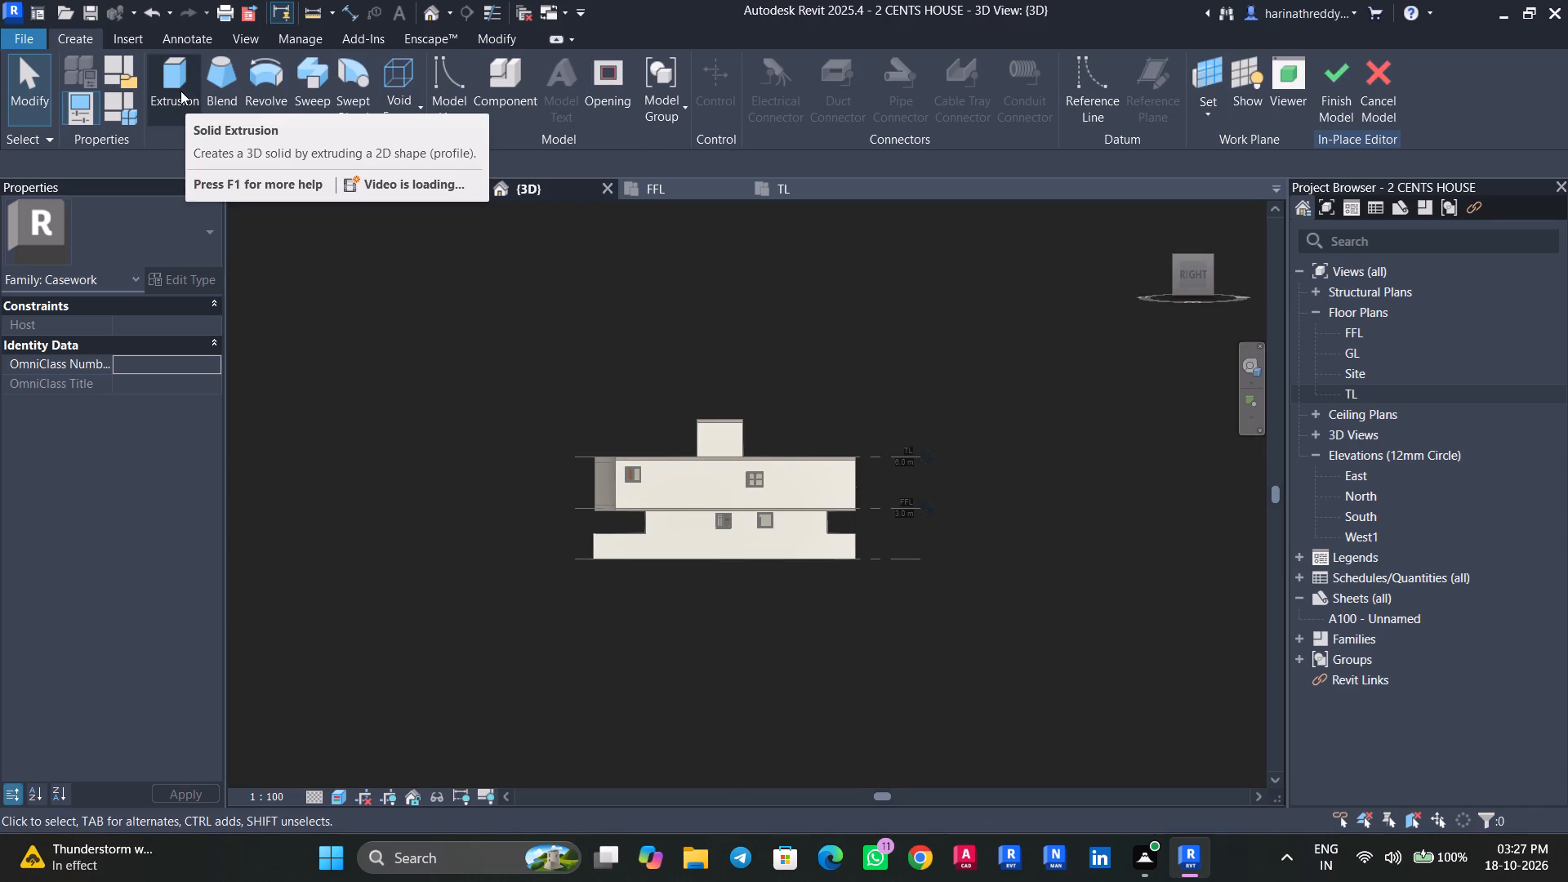
click(180, 91)
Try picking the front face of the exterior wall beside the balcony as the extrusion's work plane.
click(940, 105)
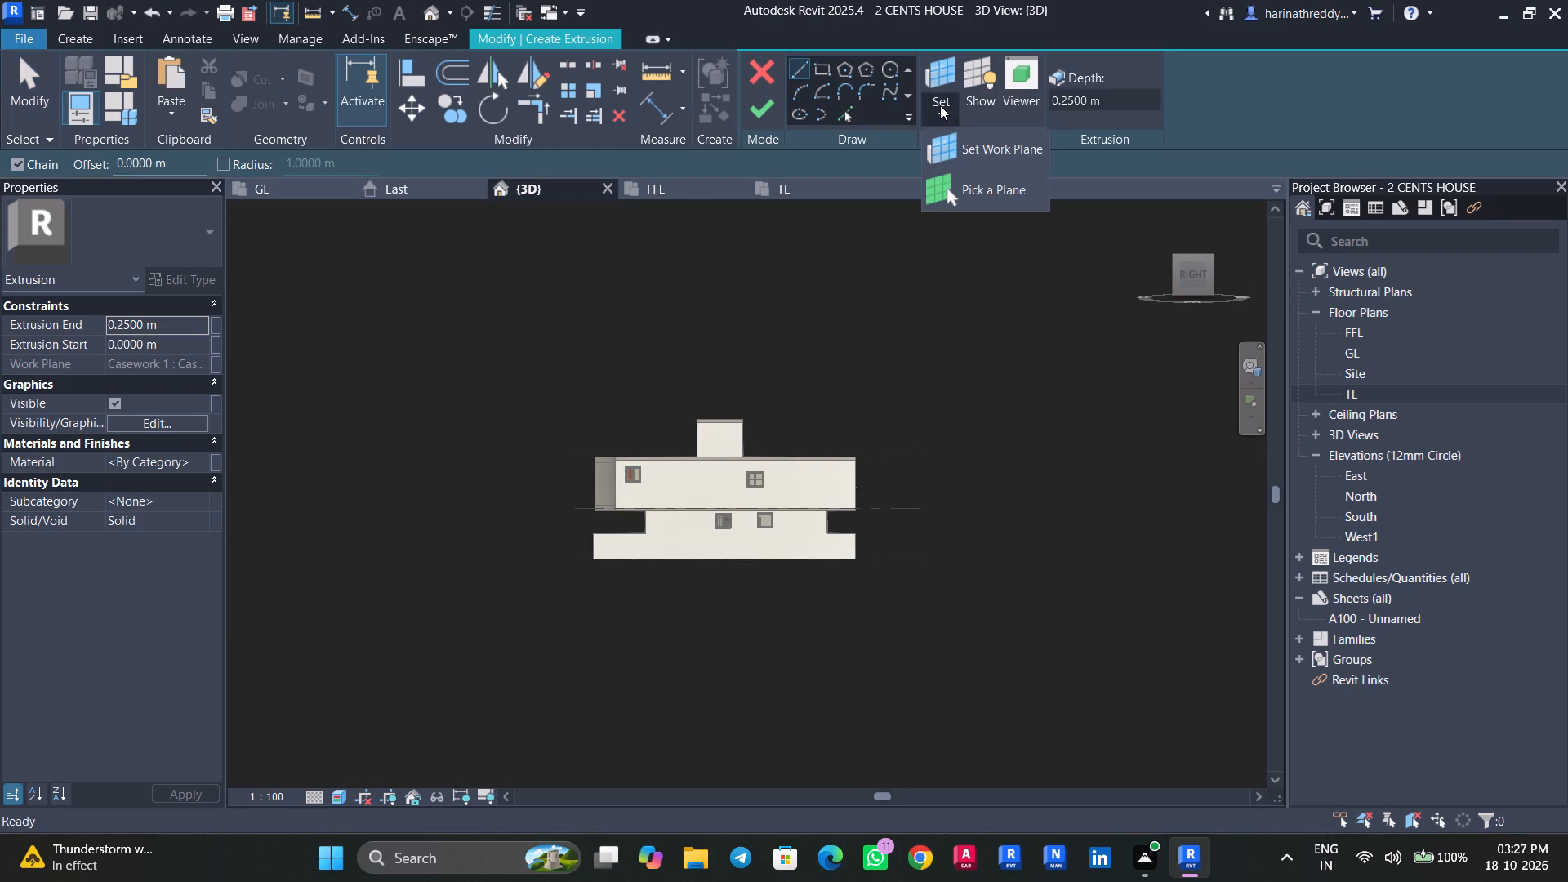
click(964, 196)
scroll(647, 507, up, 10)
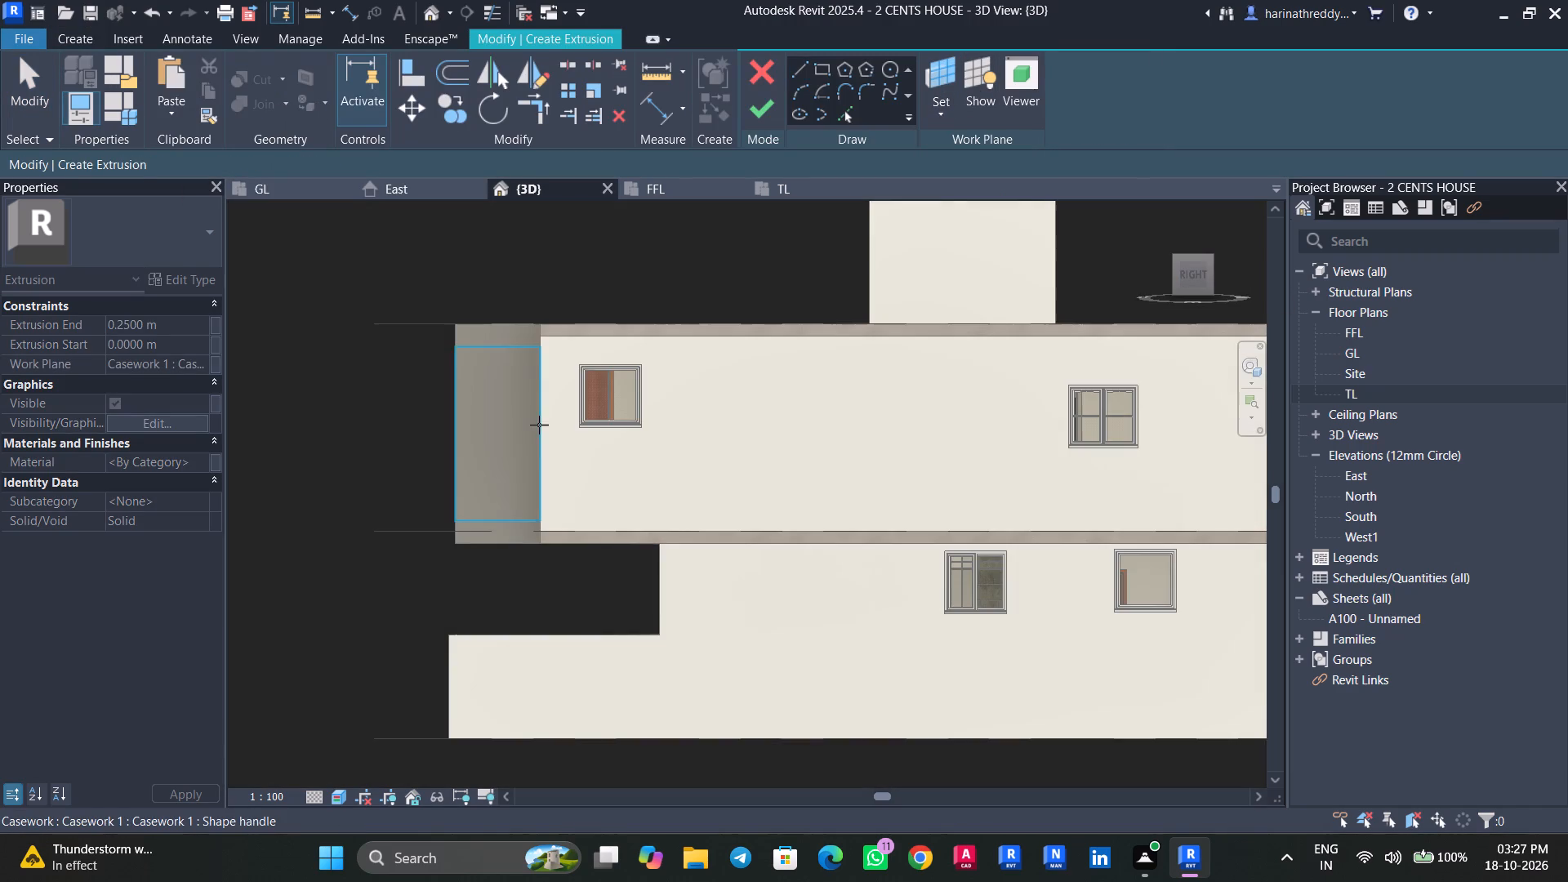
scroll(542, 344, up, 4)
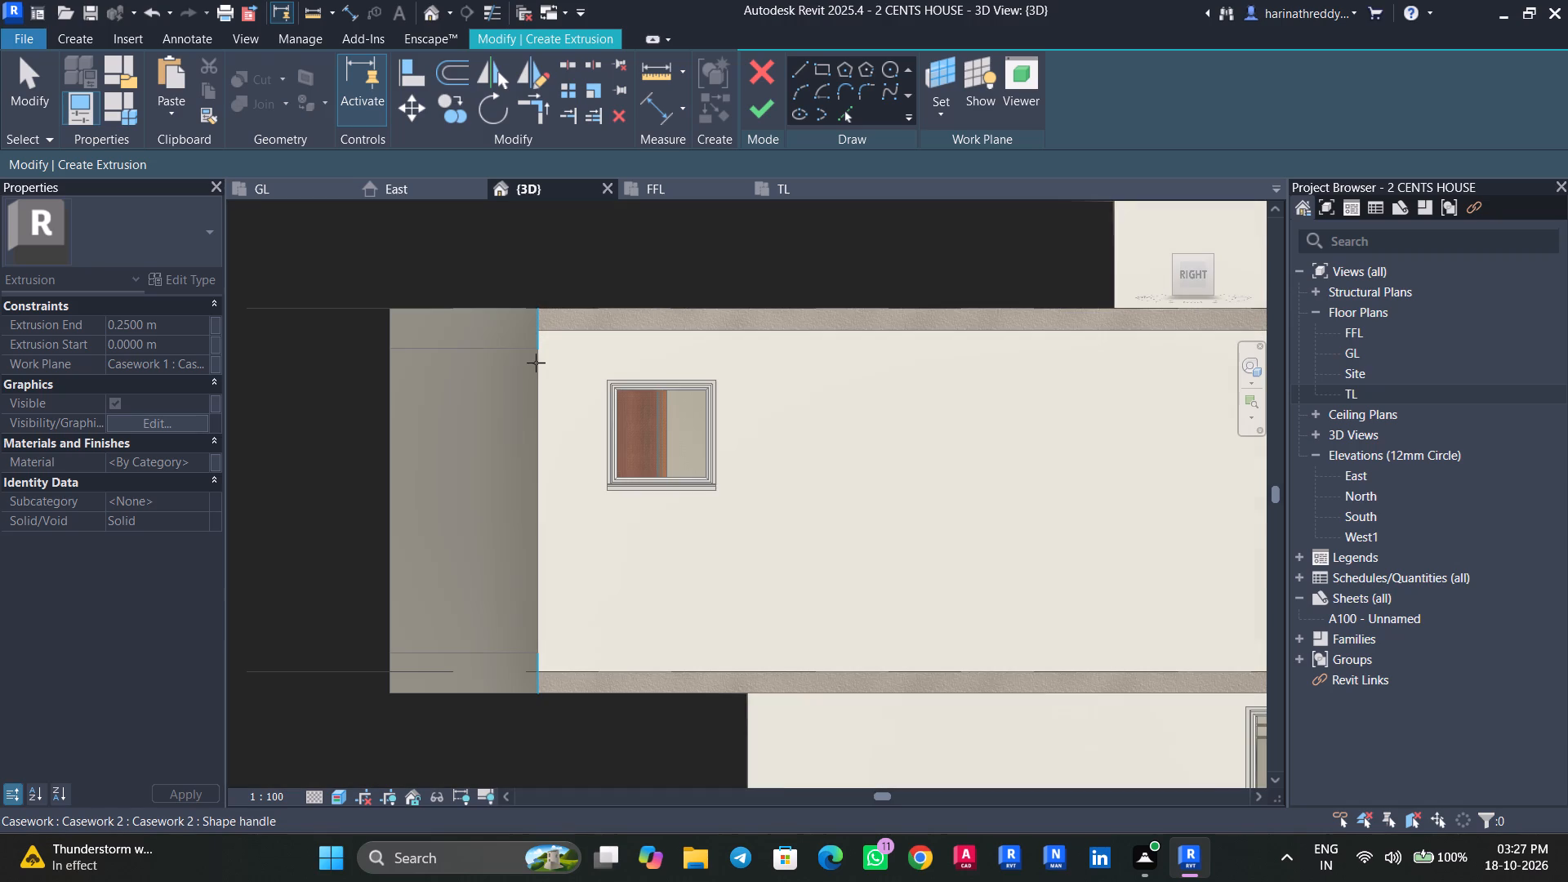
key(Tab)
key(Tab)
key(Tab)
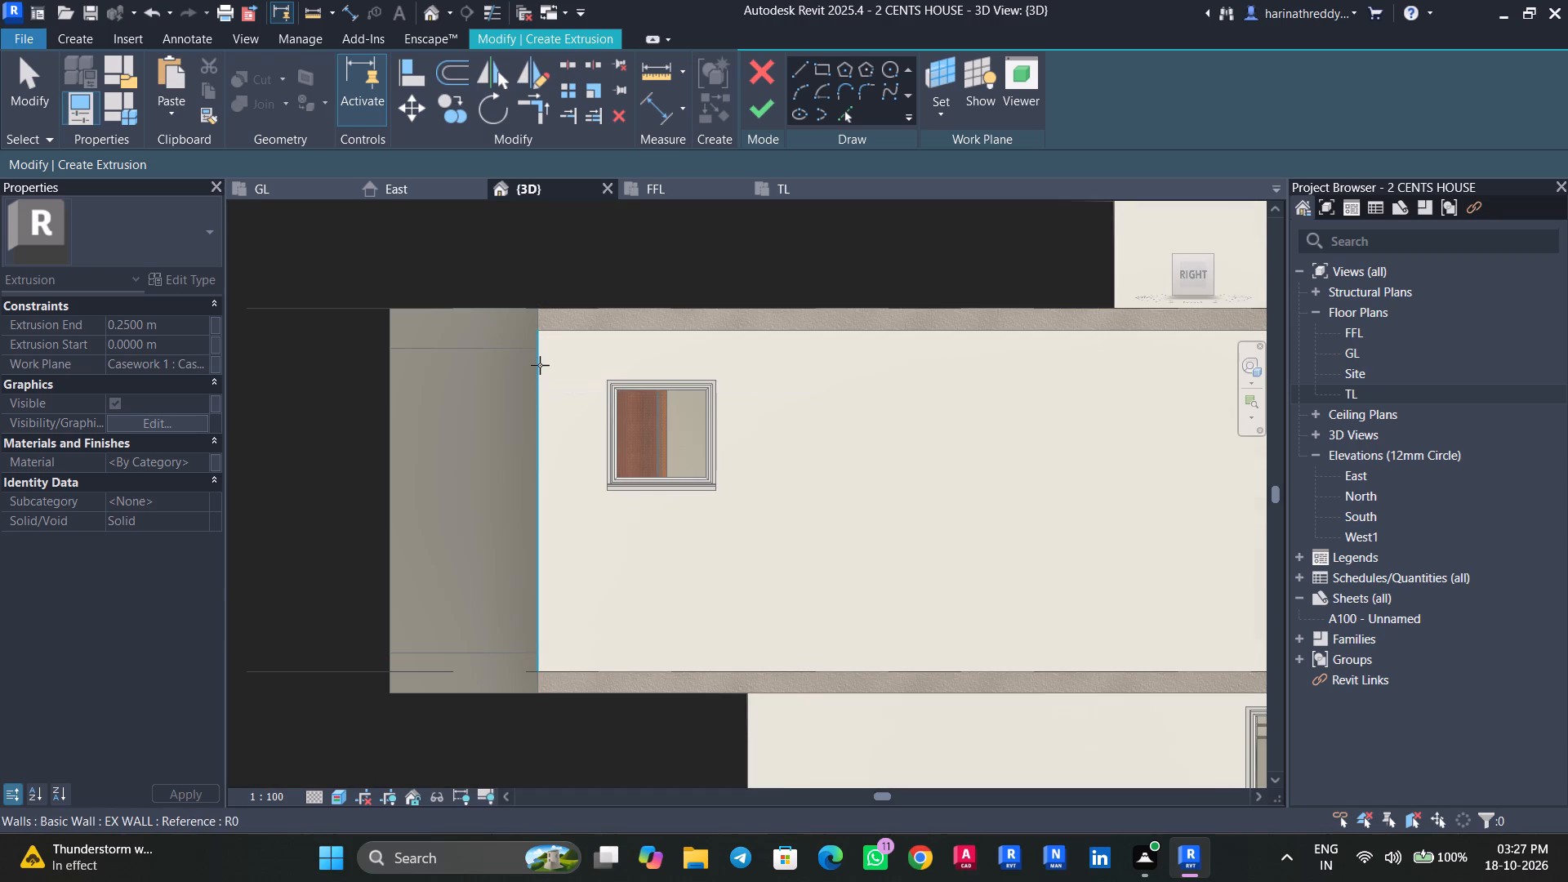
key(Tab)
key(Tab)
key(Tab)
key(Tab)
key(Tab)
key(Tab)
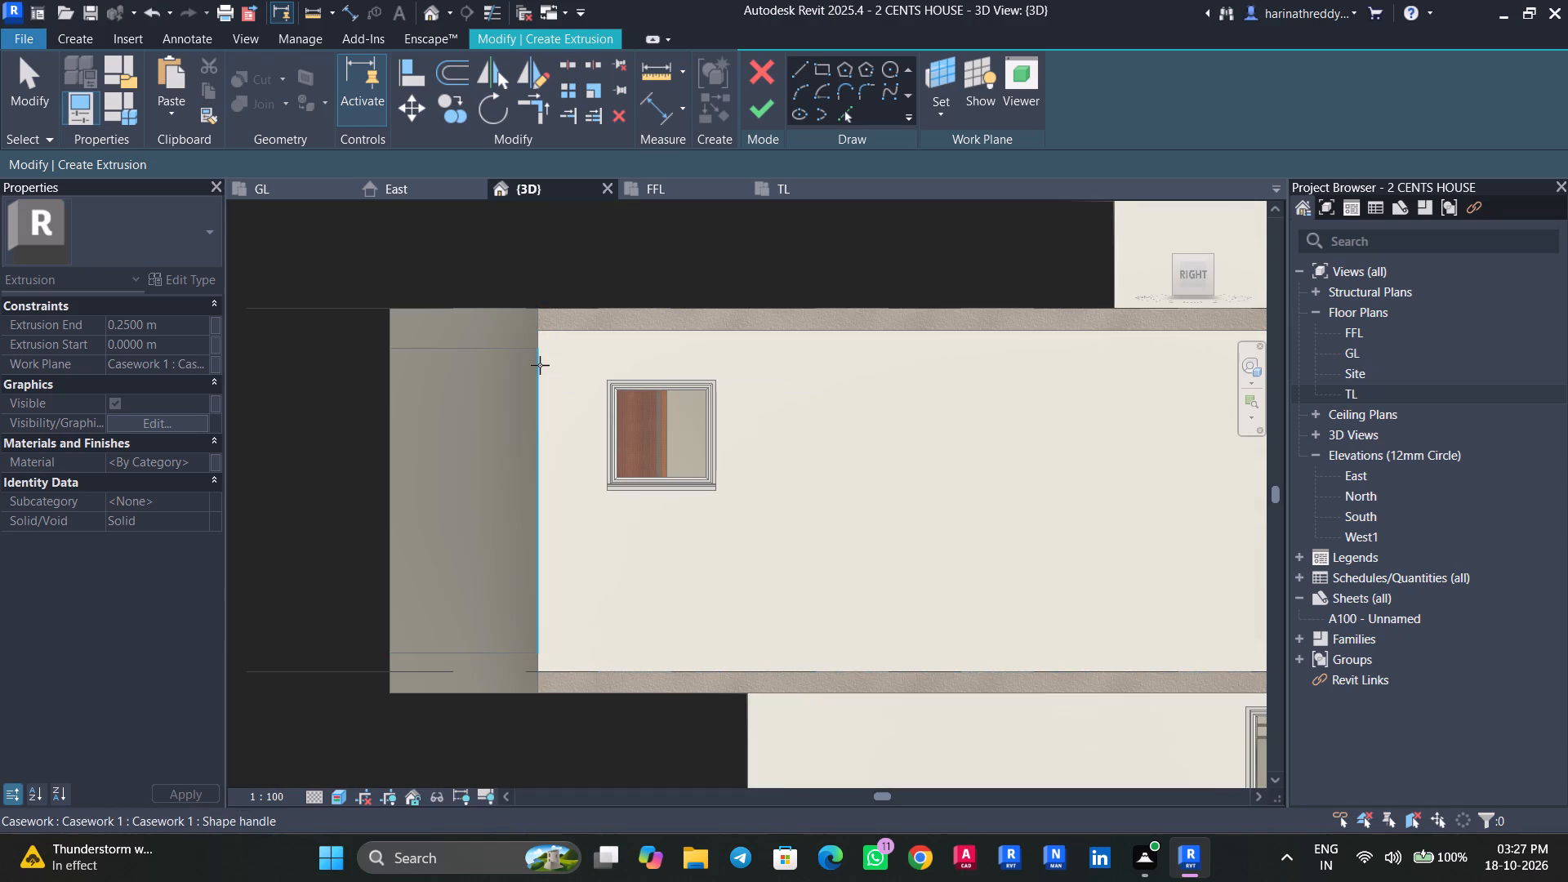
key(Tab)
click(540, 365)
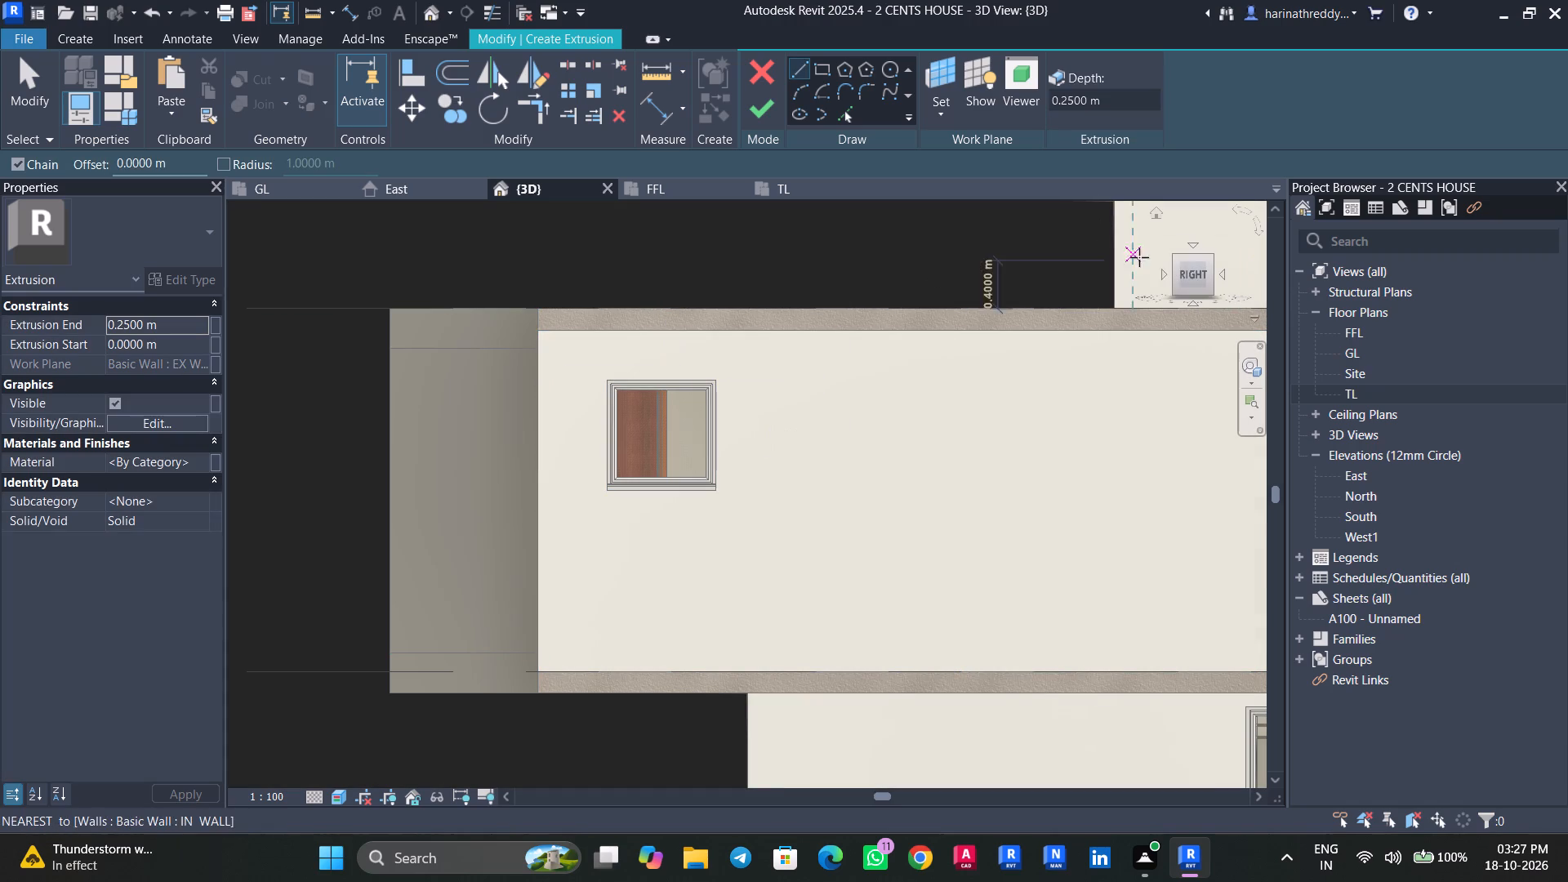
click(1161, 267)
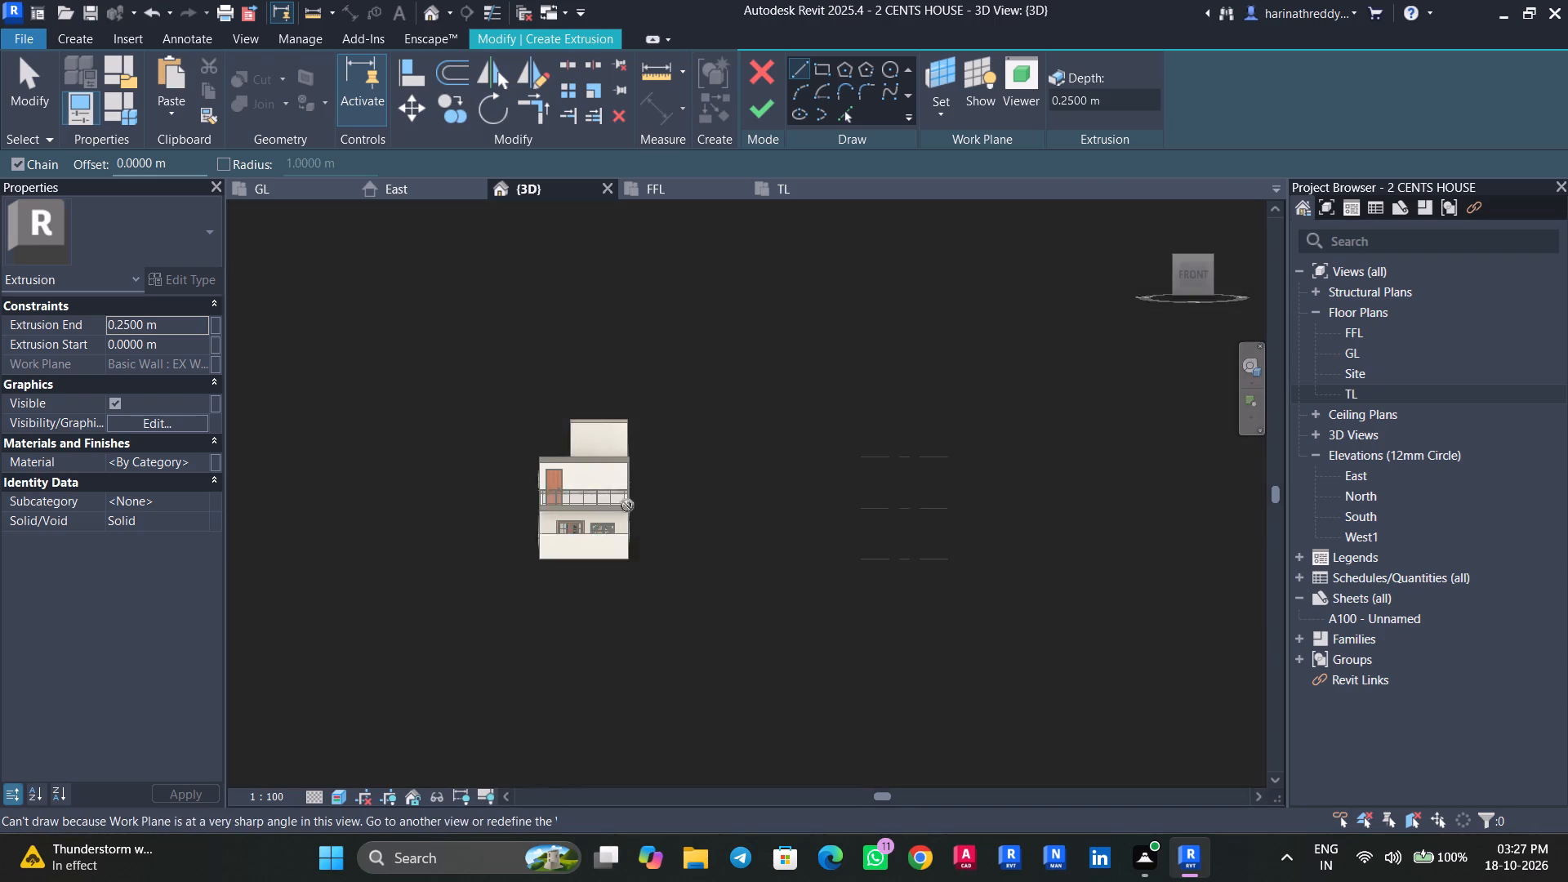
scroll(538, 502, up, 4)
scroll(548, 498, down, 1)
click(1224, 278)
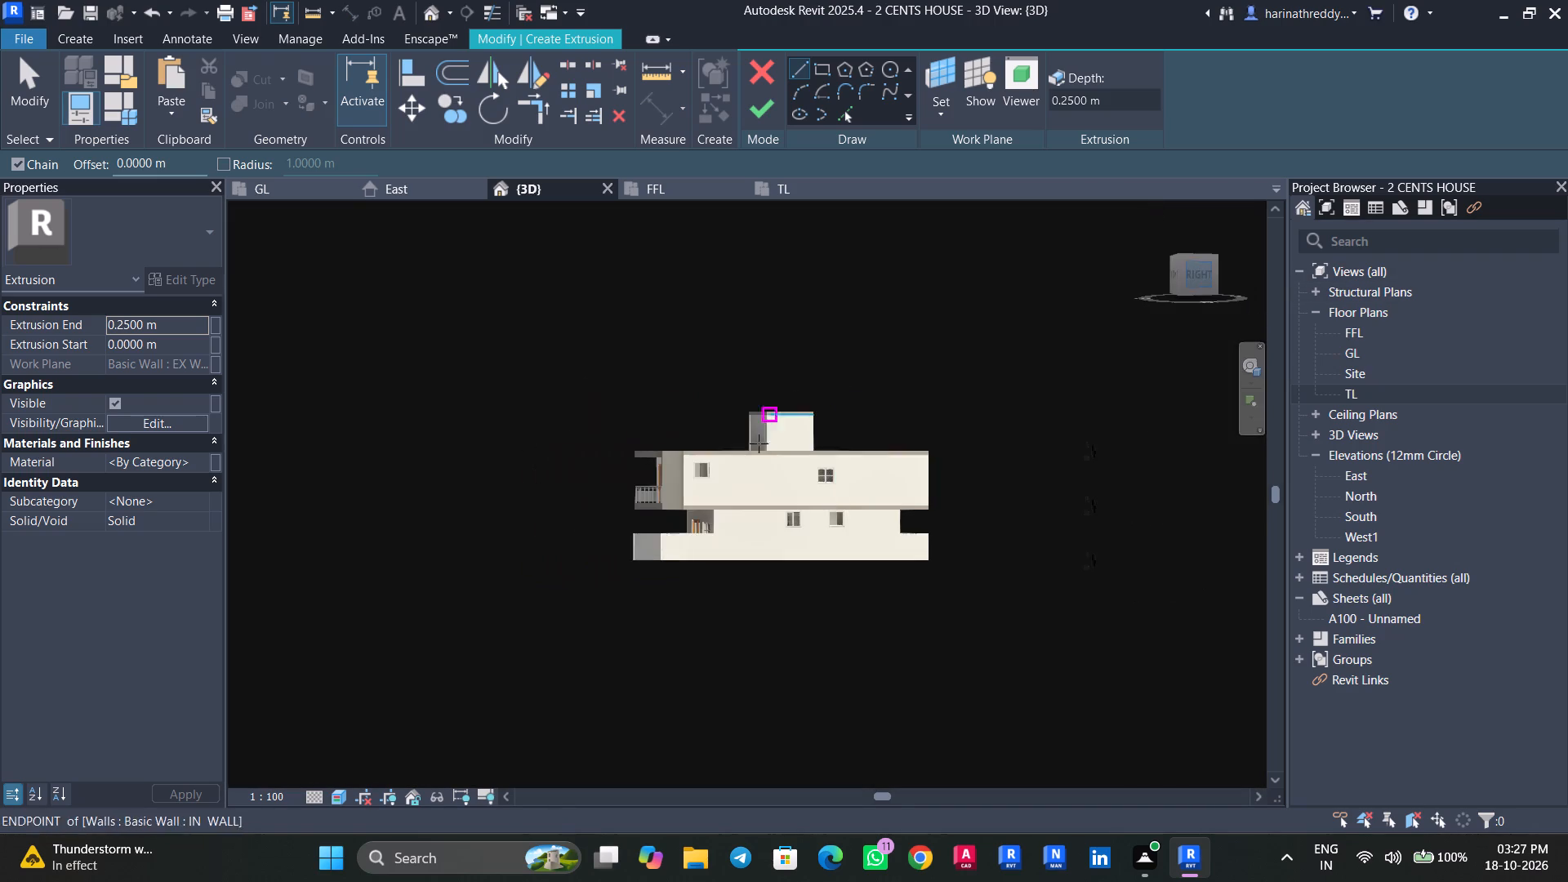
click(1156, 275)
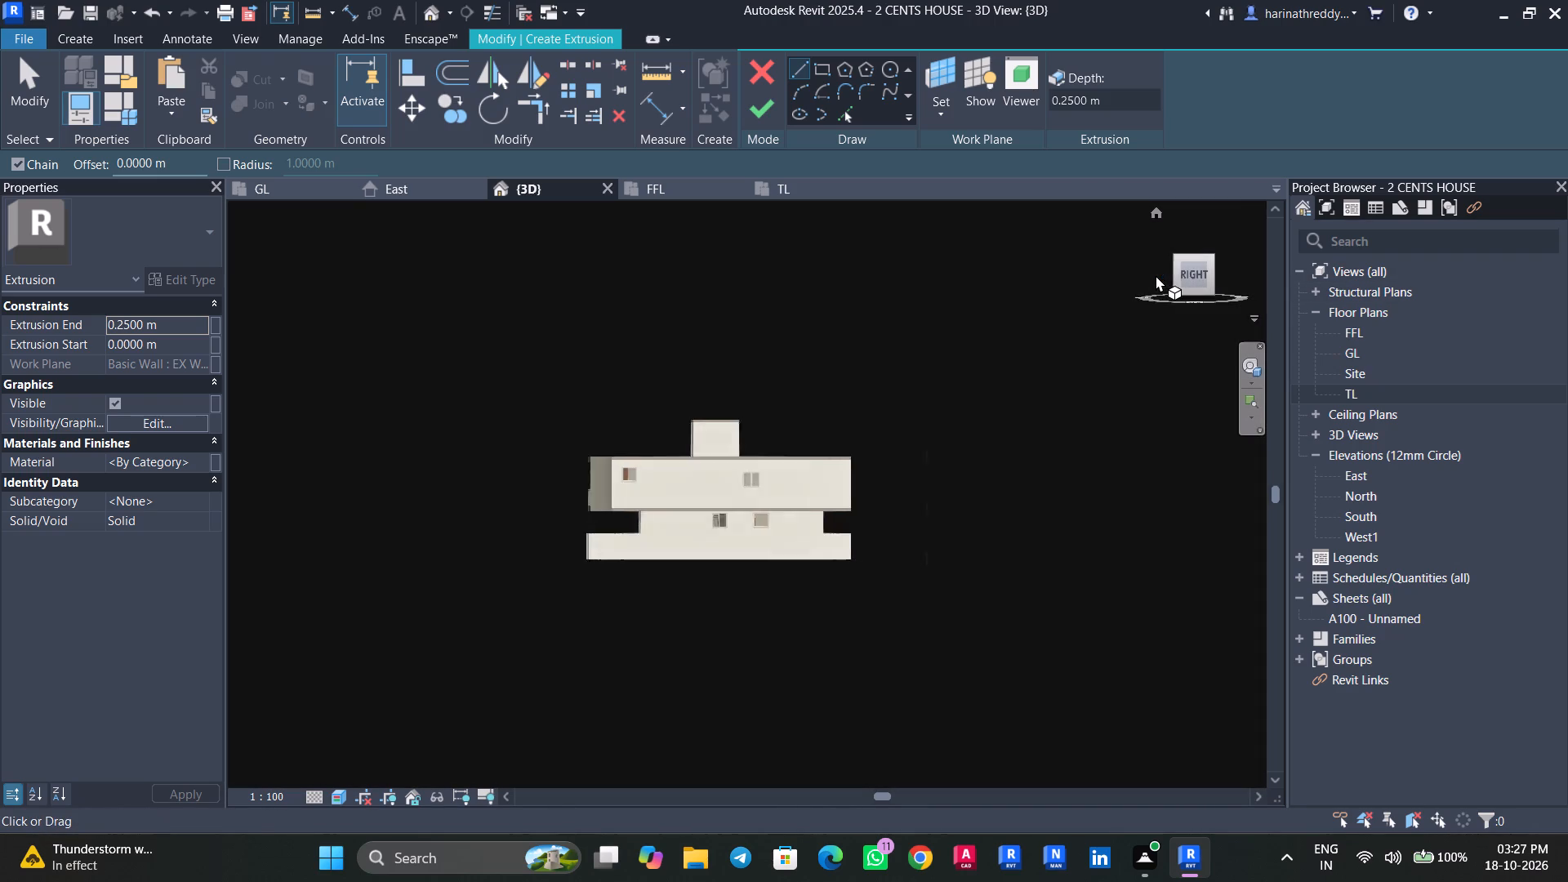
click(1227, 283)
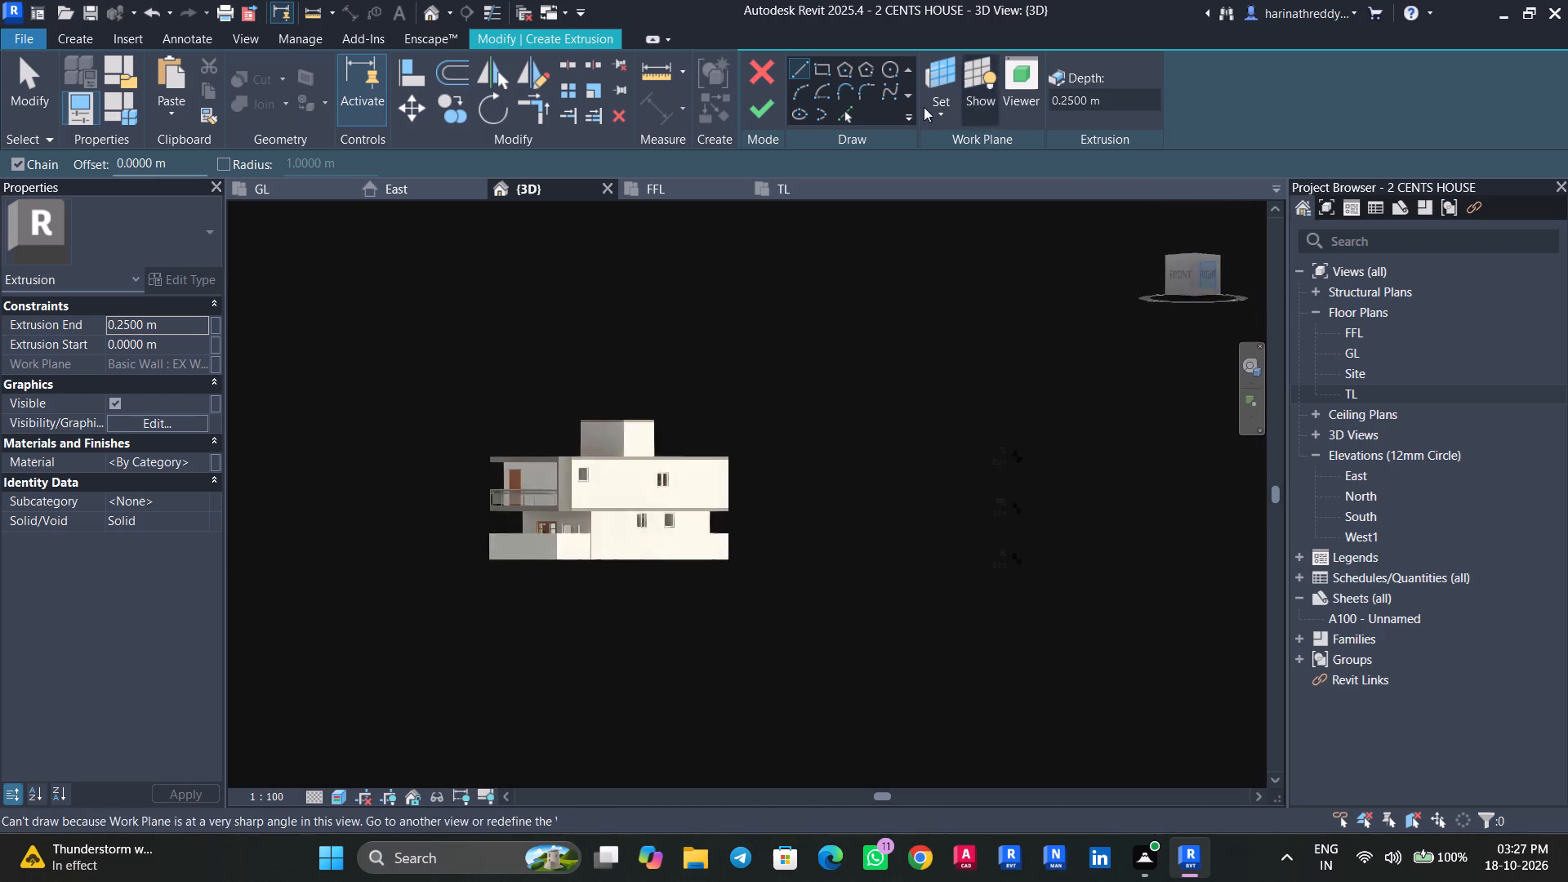
Set the extrusion's work plane by picking the front face of the casework frame around the first-floor balcony.
click(948, 112)
click(955, 194)
scroll(582, 499, up, 11)
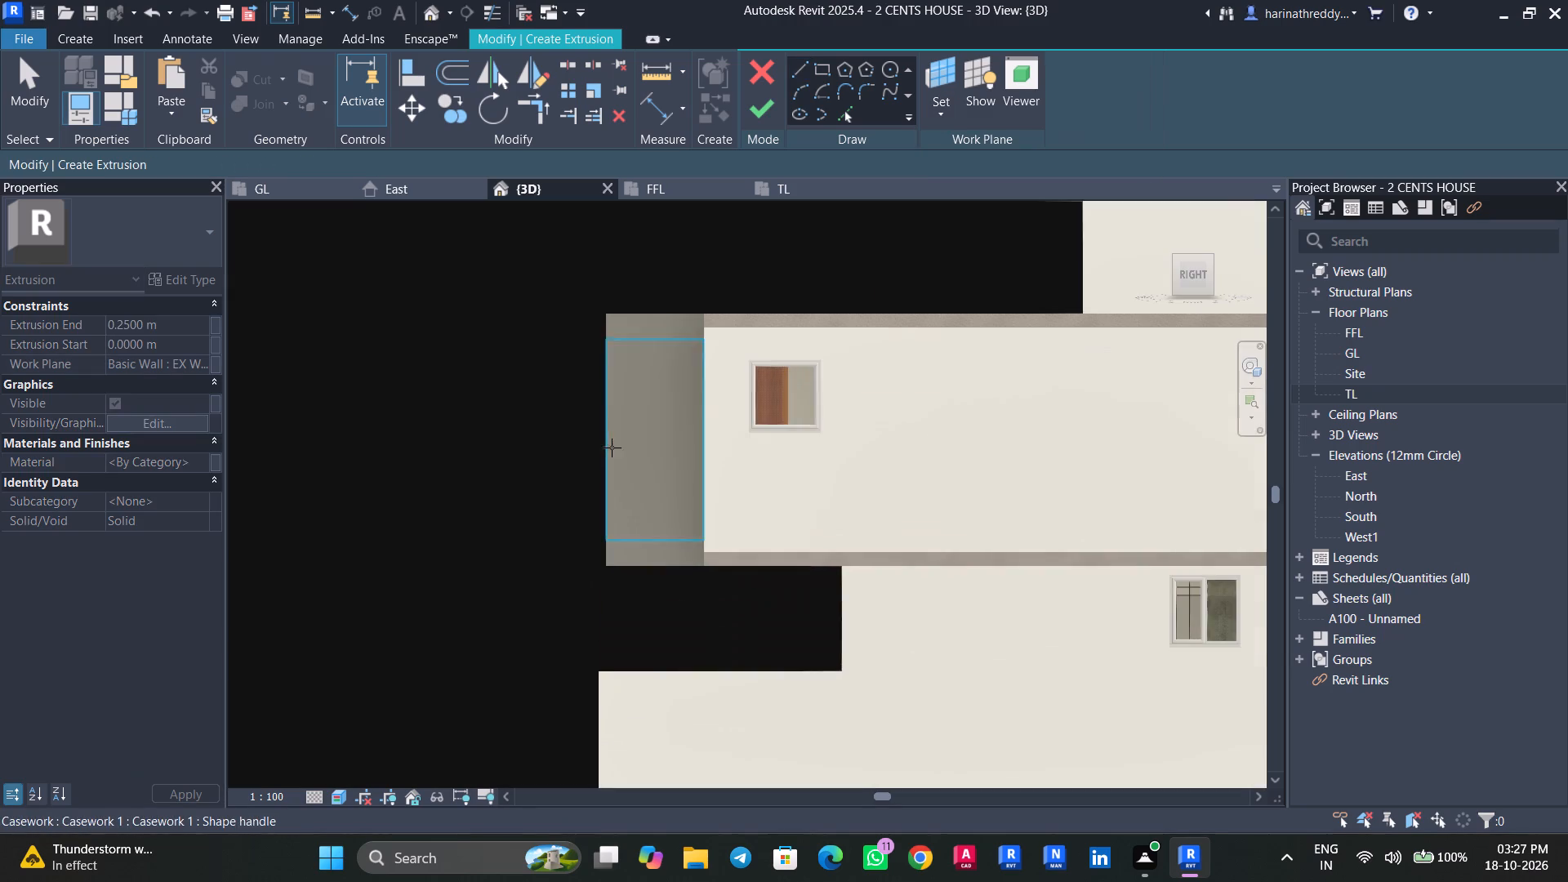
click(605, 415)
Set the extrusion end to 0.1 m for the rectangular balcony facade profile.
click(1159, 272)
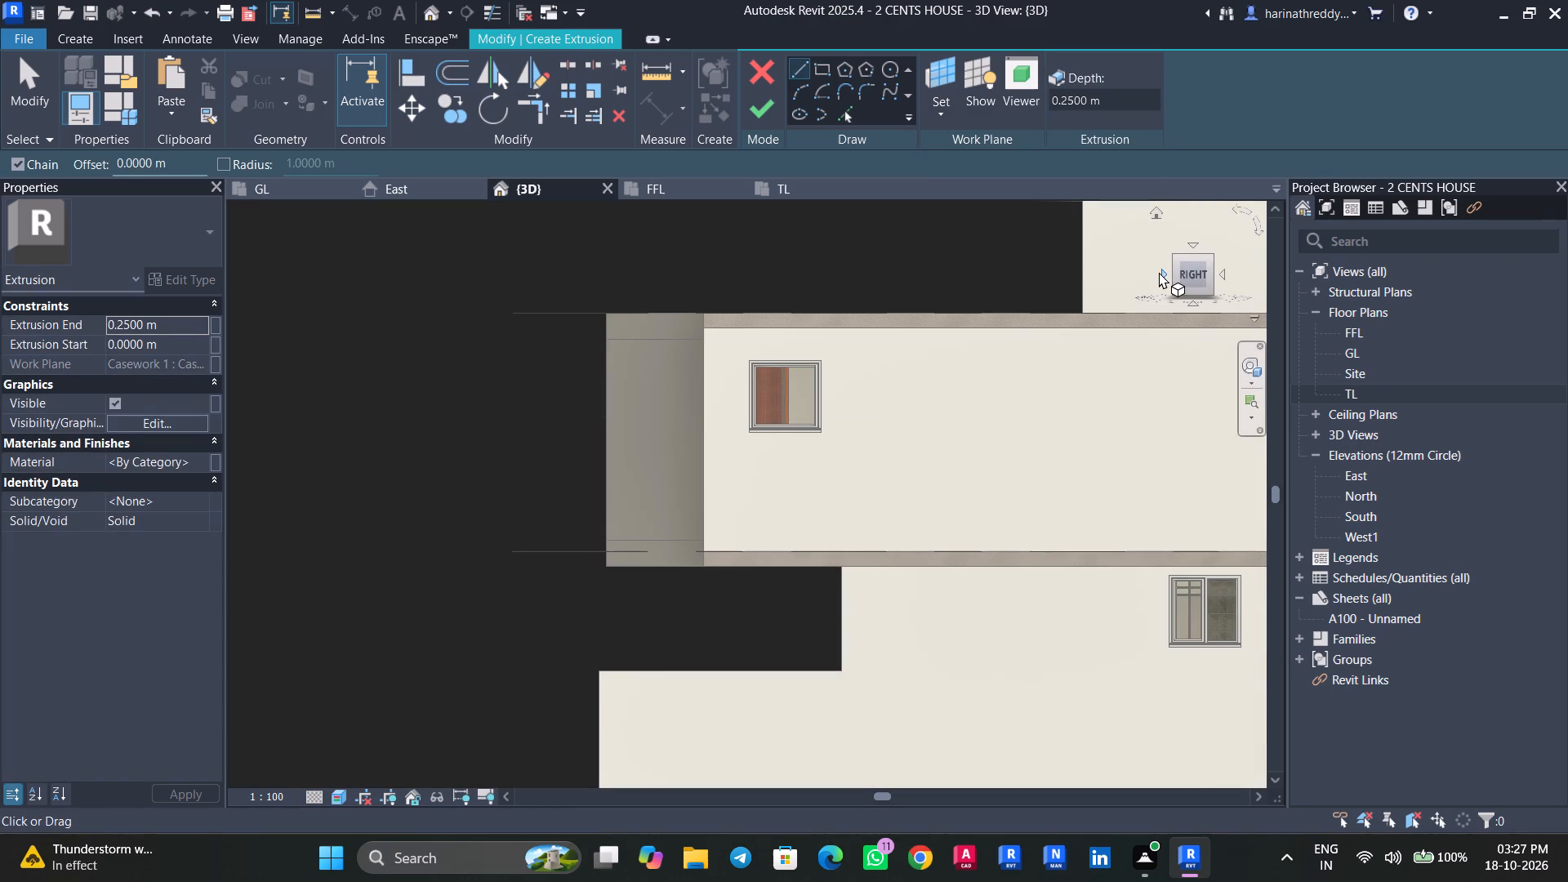
scroll(840, 494, up, 5)
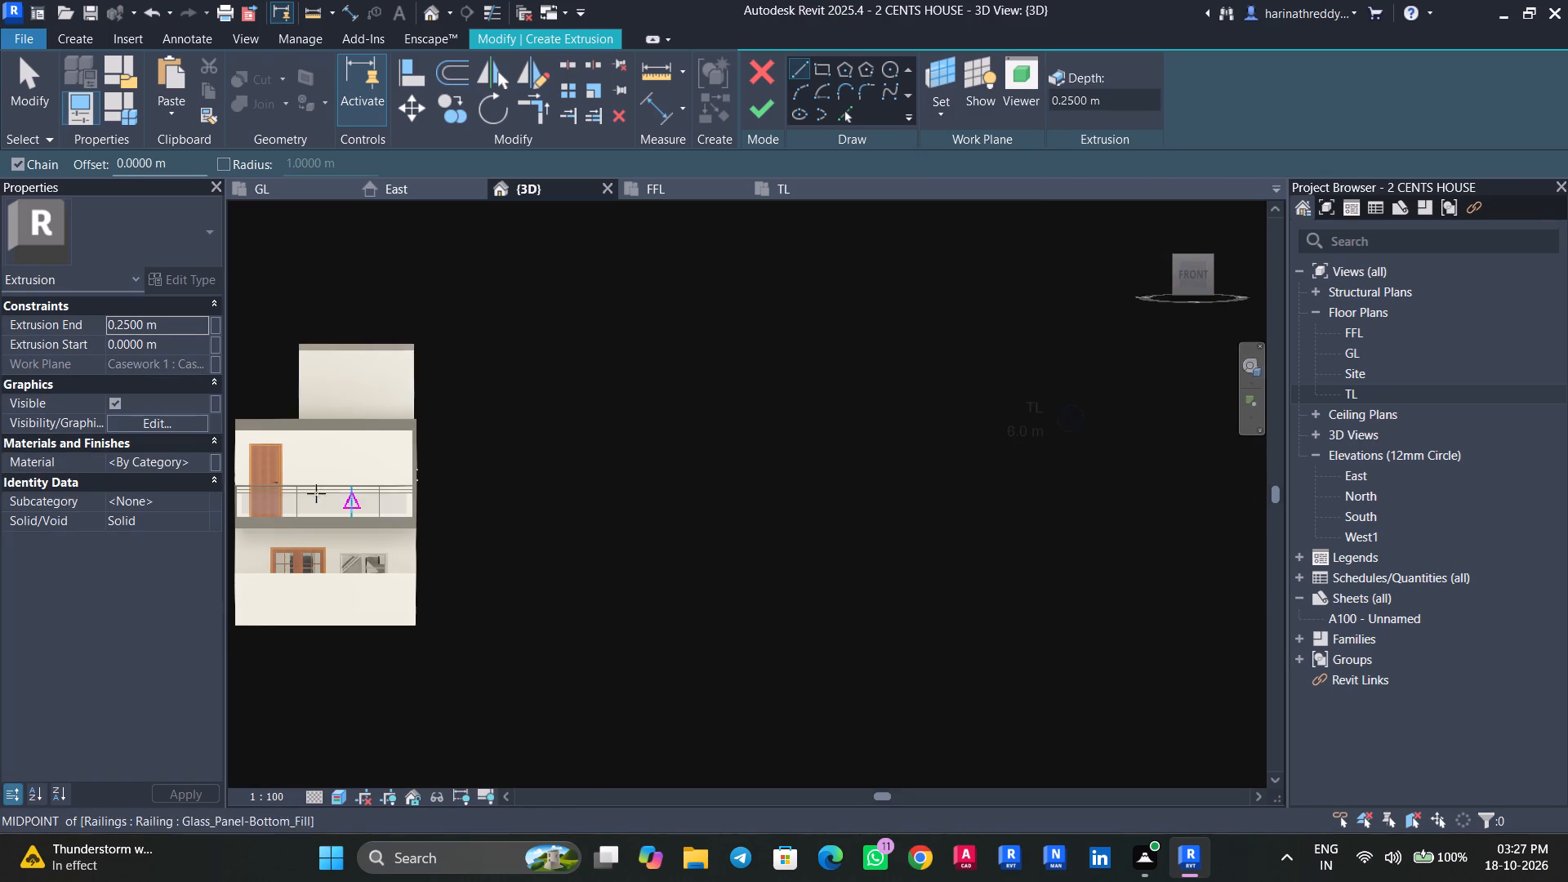
scroll(348, 468, up, 6)
middle_drag(352, 465, 635, 531)
scroll(660, 518, up, 3)
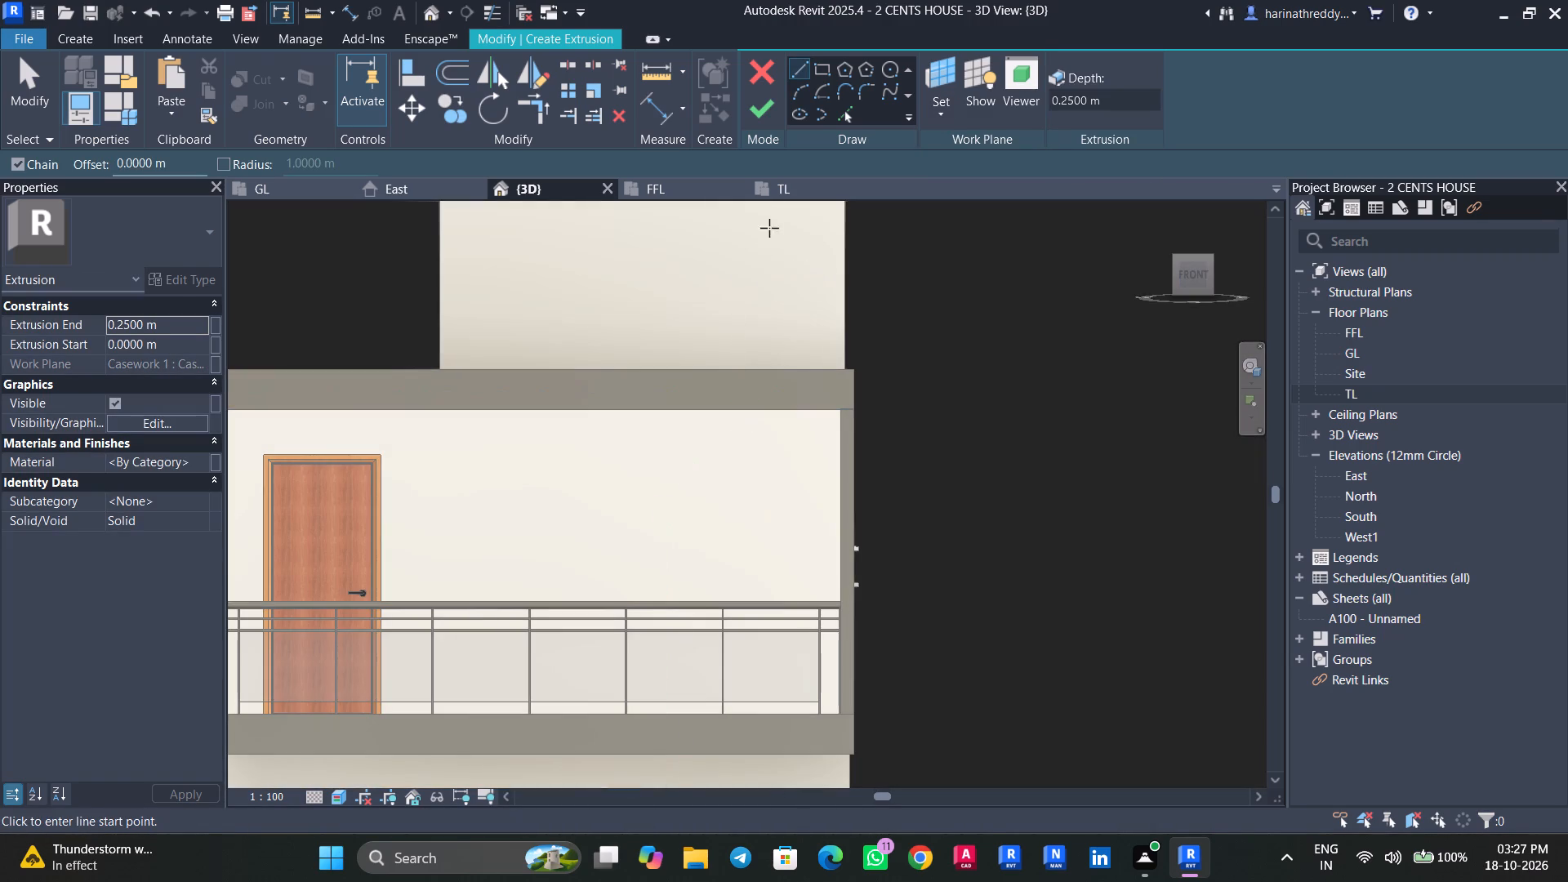
click(819, 71)
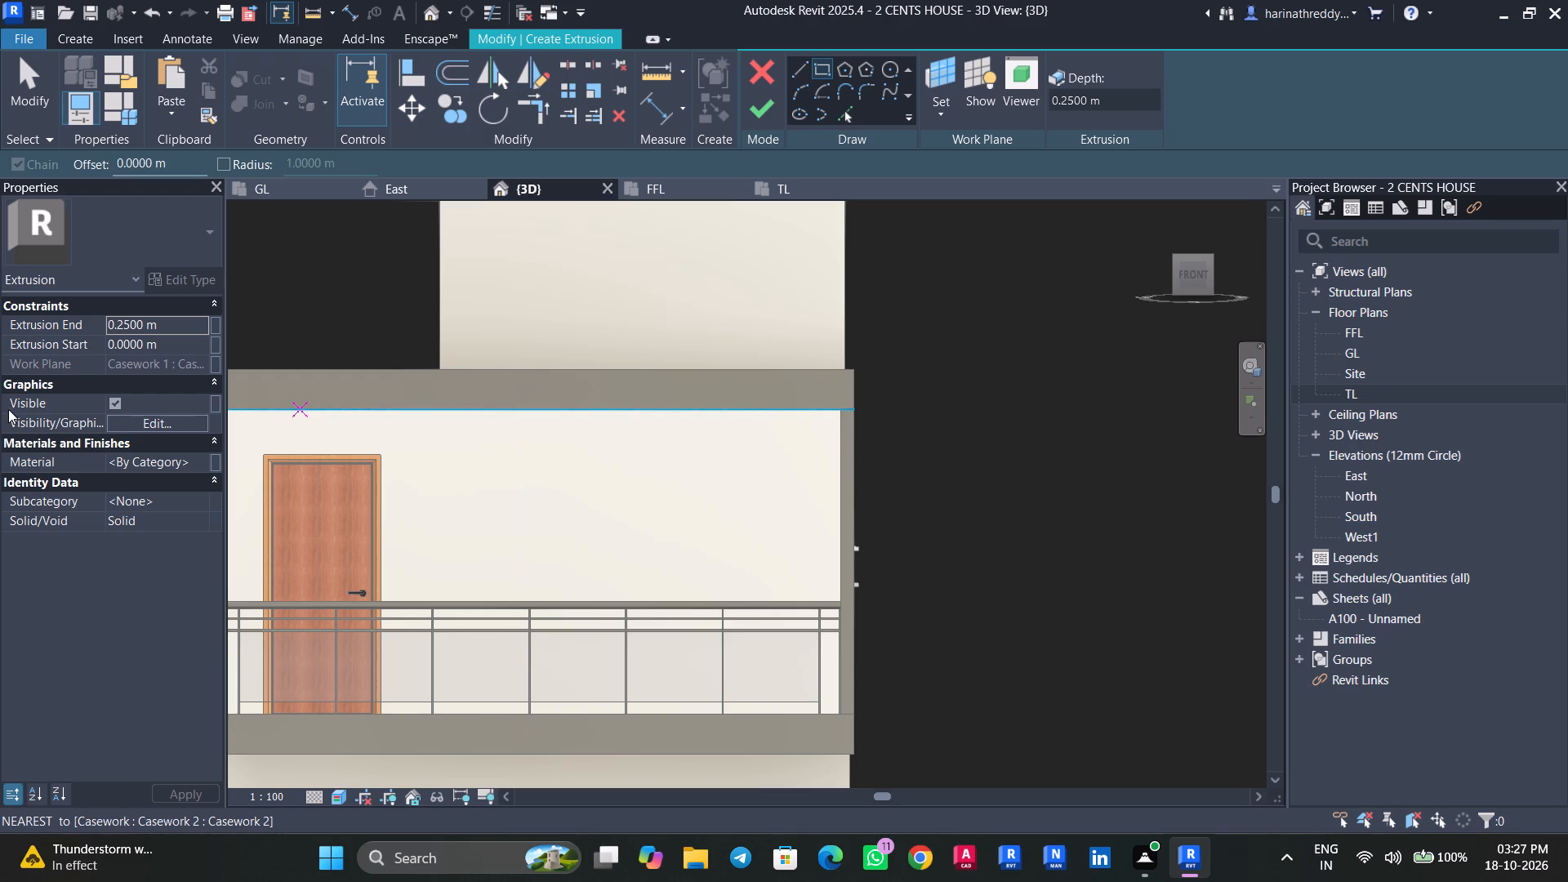
click(176, 323)
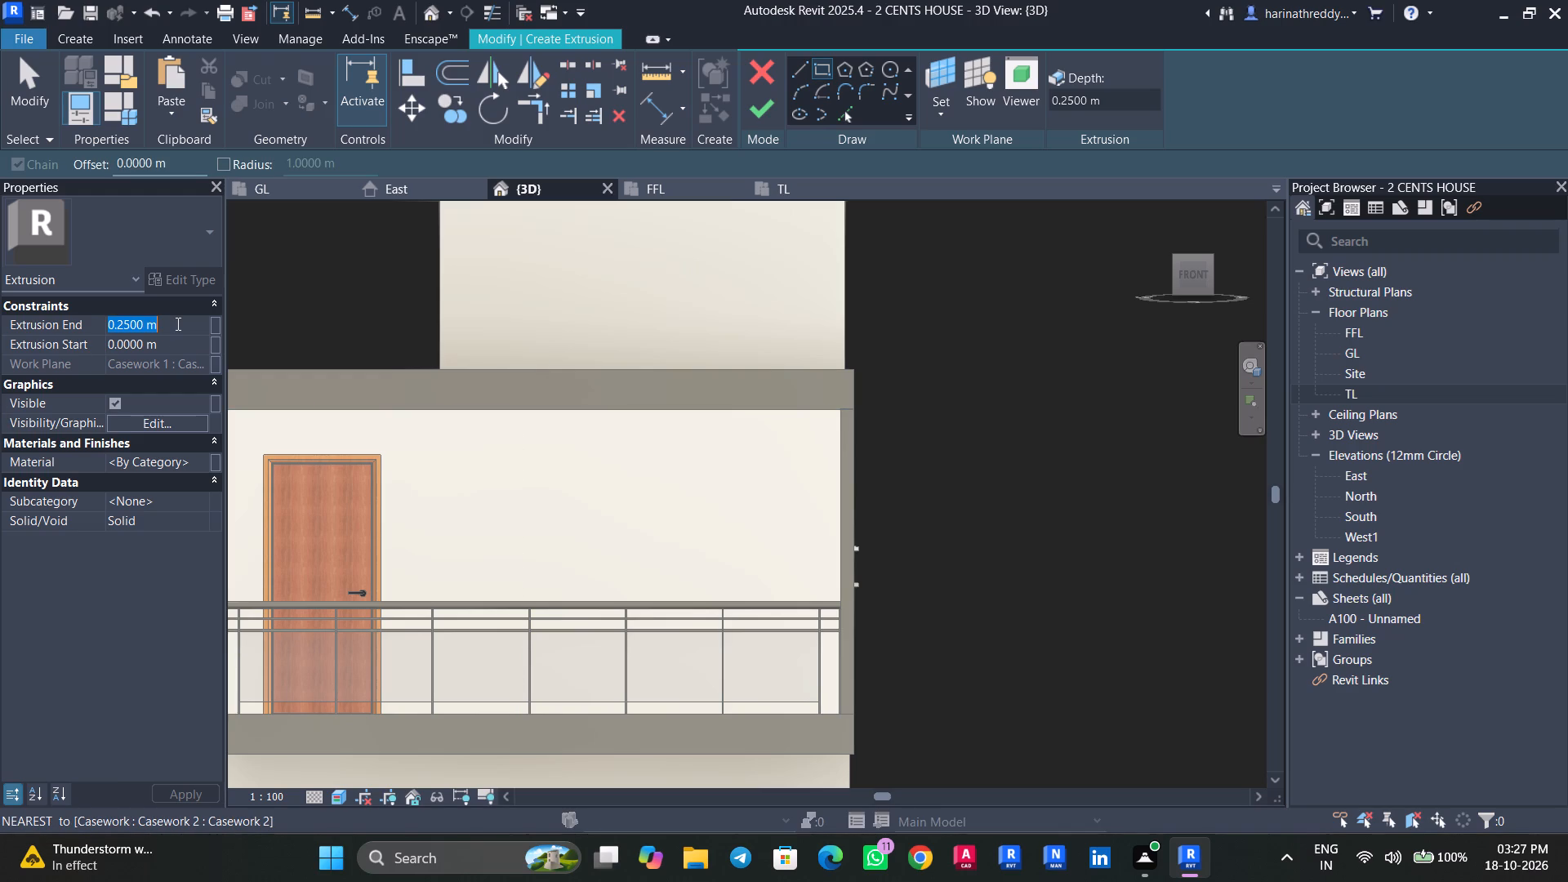
key(0)
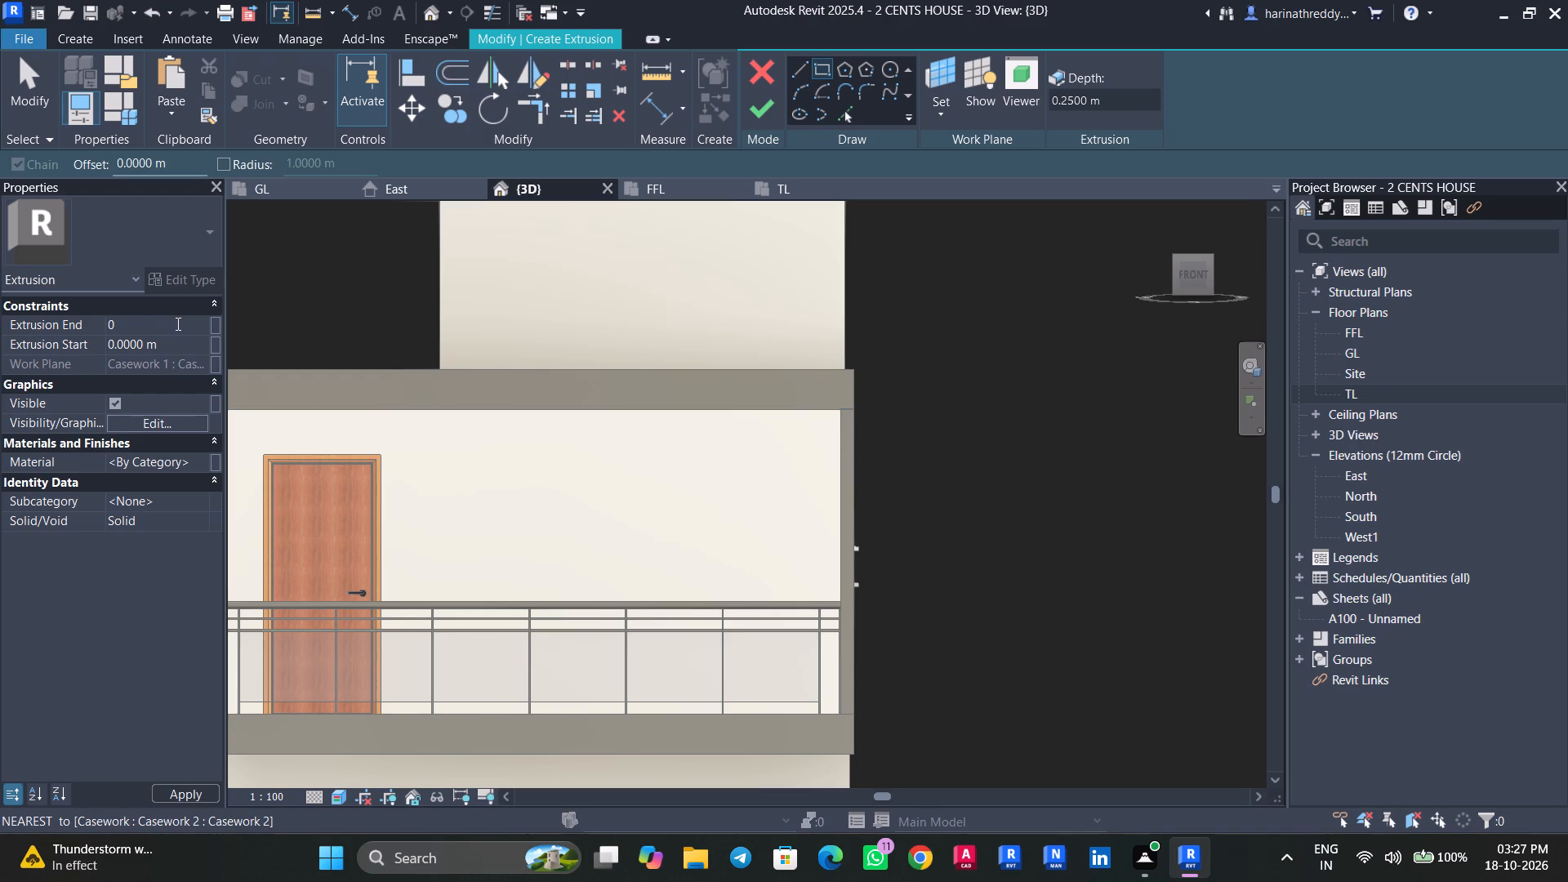
key(period)
key(1)
key(Return)
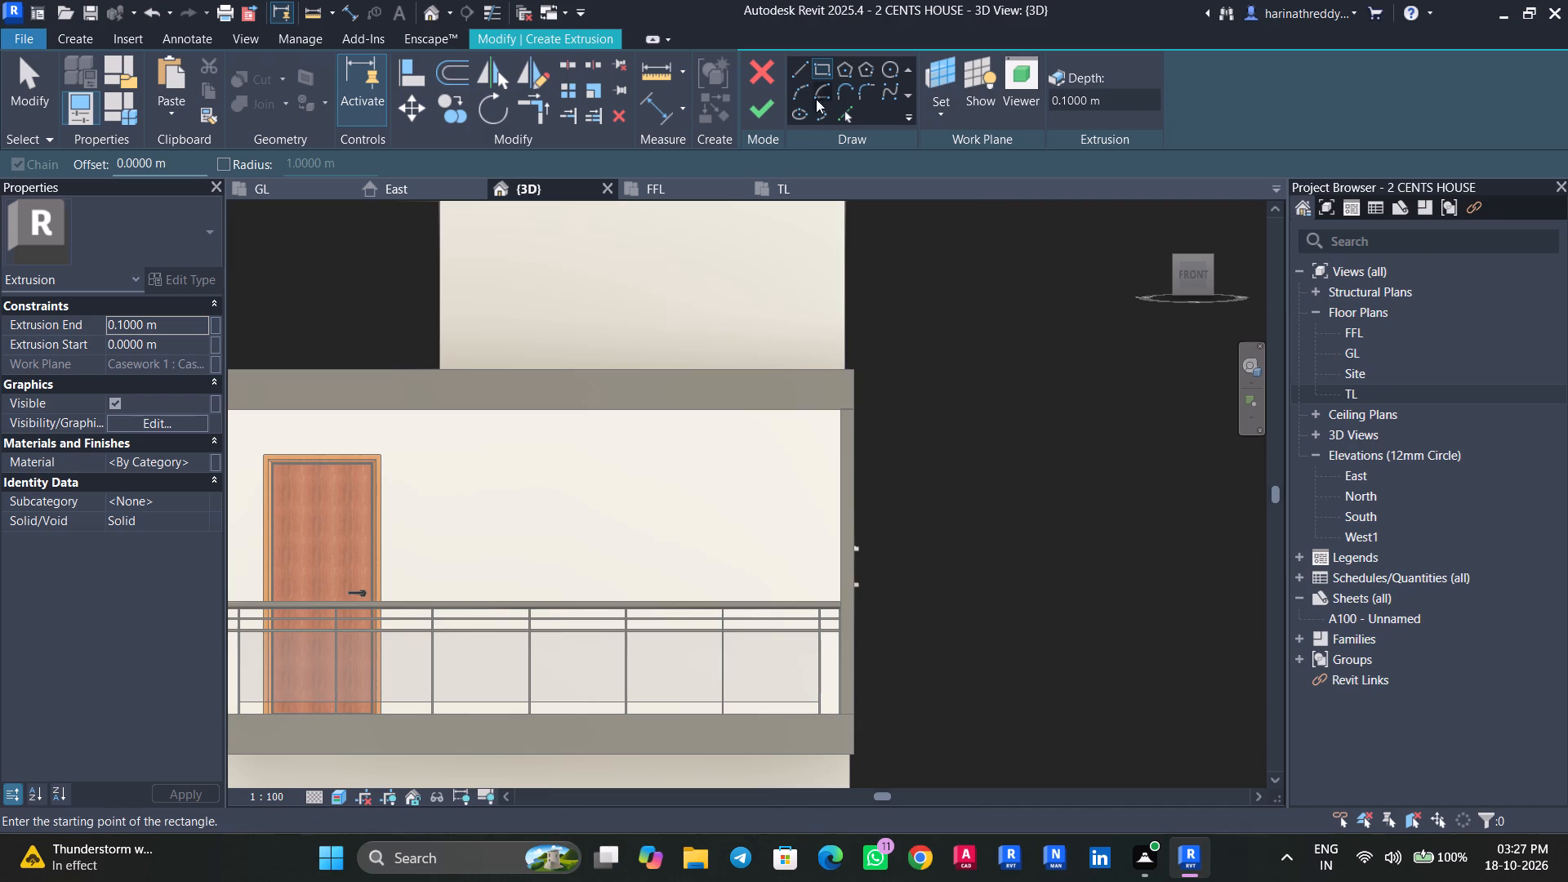
Change the 3D view's visual style to wireframe.
scroll(811, 728, up, 4)
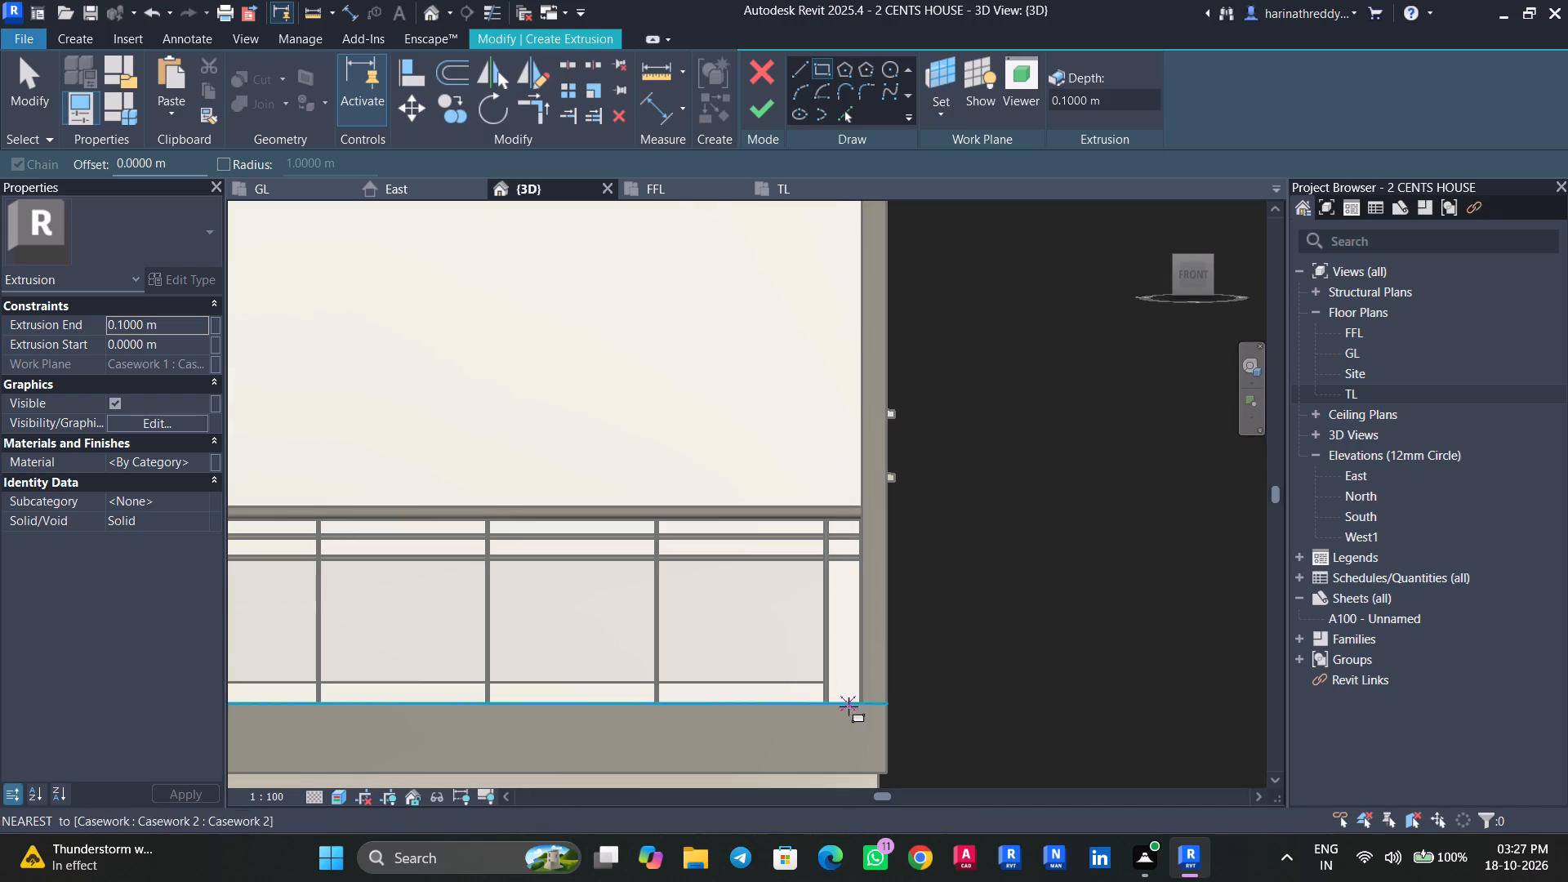
click(327, 800)
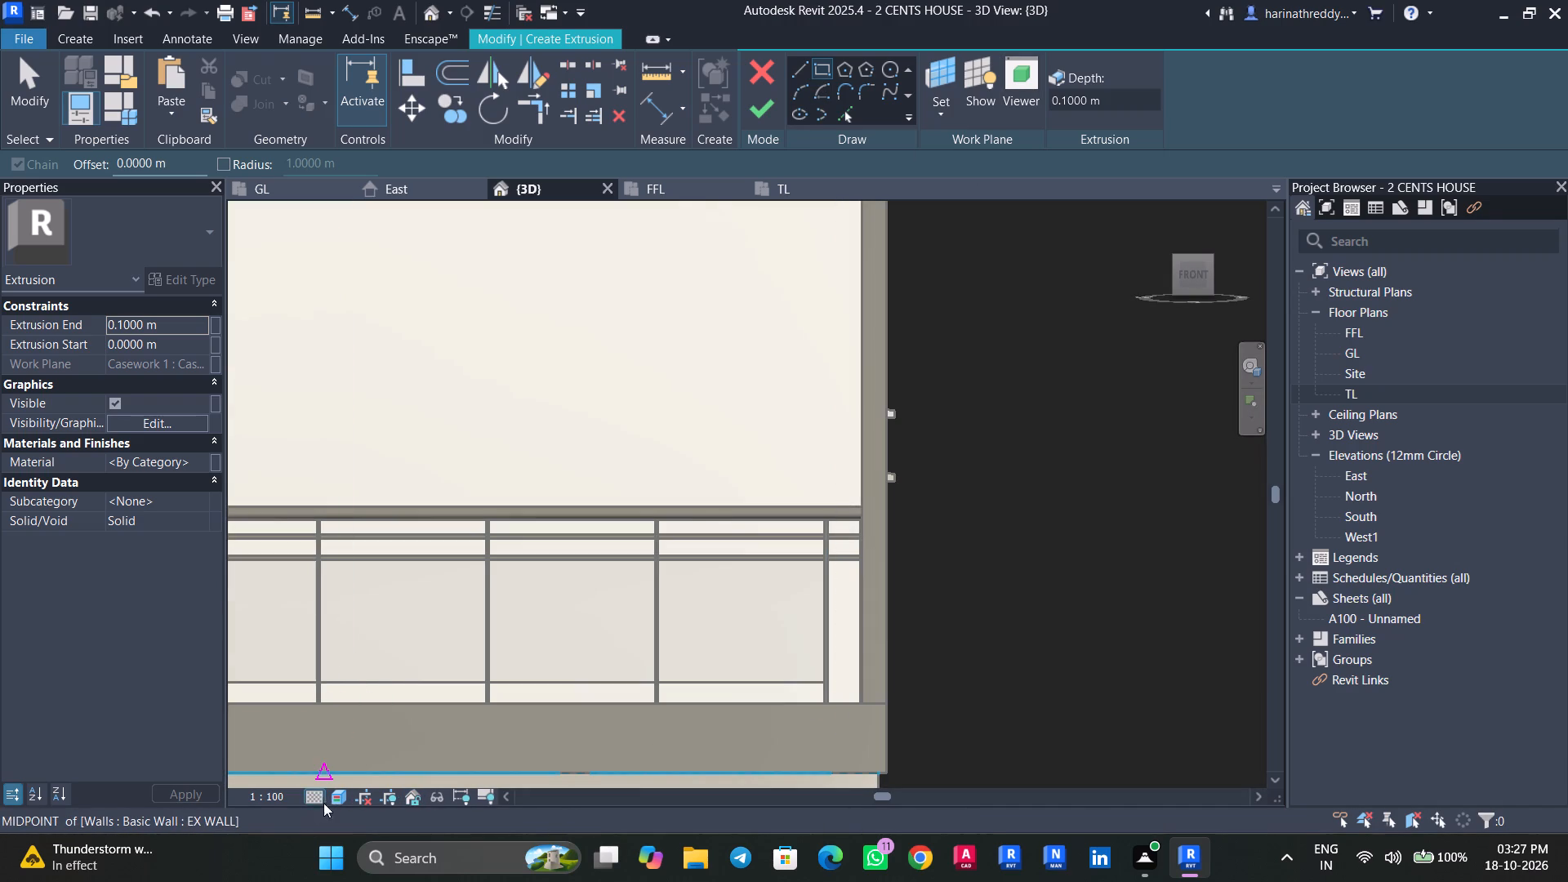
click(342, 791)
click(386, 699)
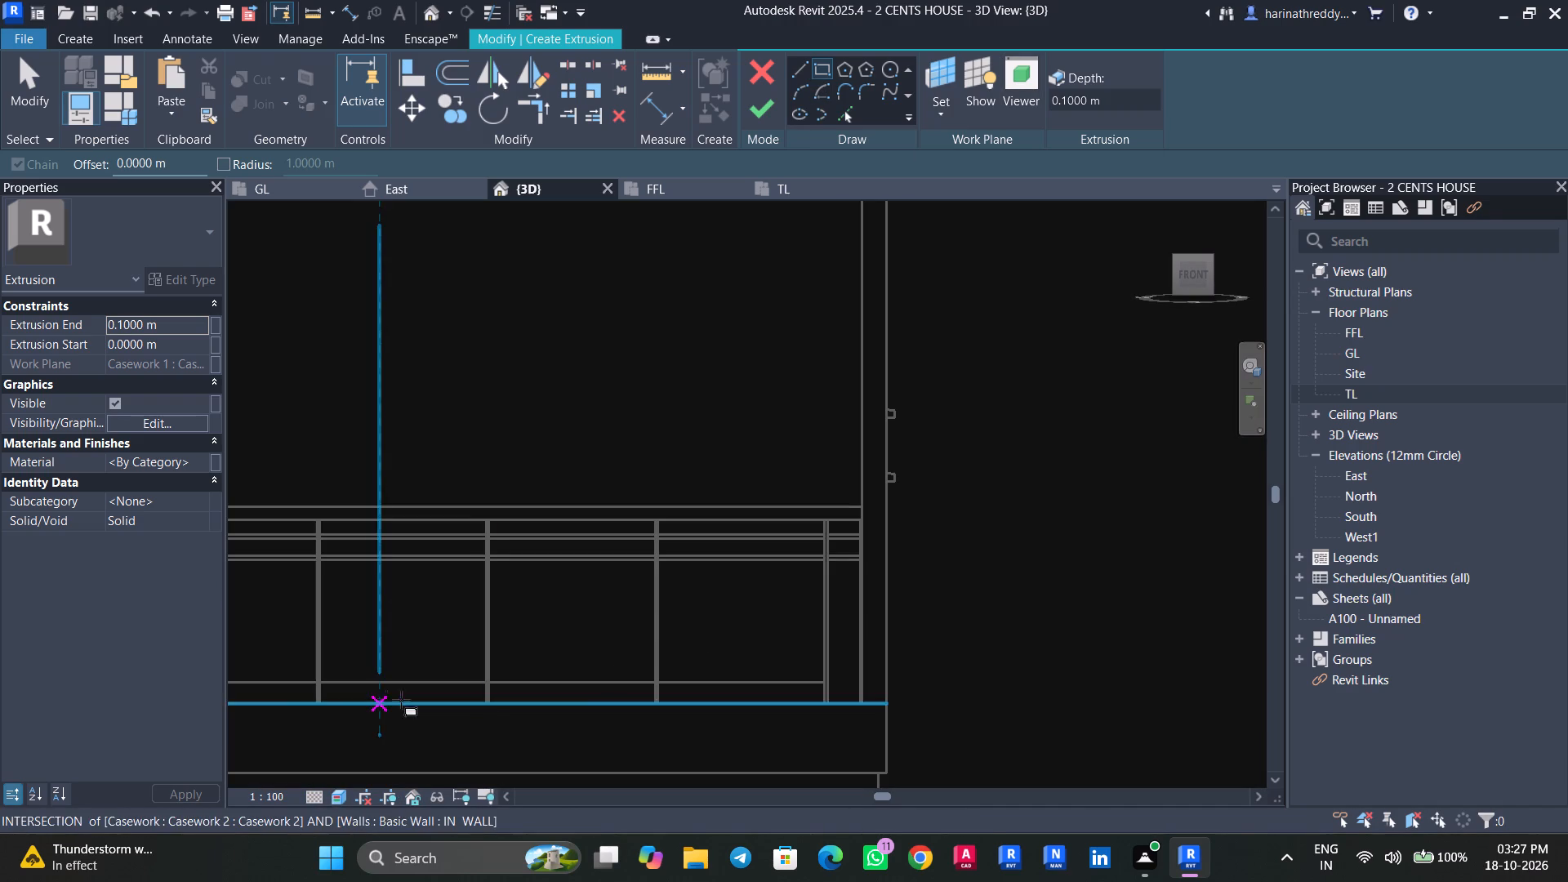
Sketch a vertical rectangle about 0.19 m wide and 2.52 m high between the balcony frame's bottom and top bands, near the side wall.
click(844, 706)
middle_drag(772, 358, 775, 755)
scroll(775, 755, up, 1)
scroll(774, 678, down, 3)
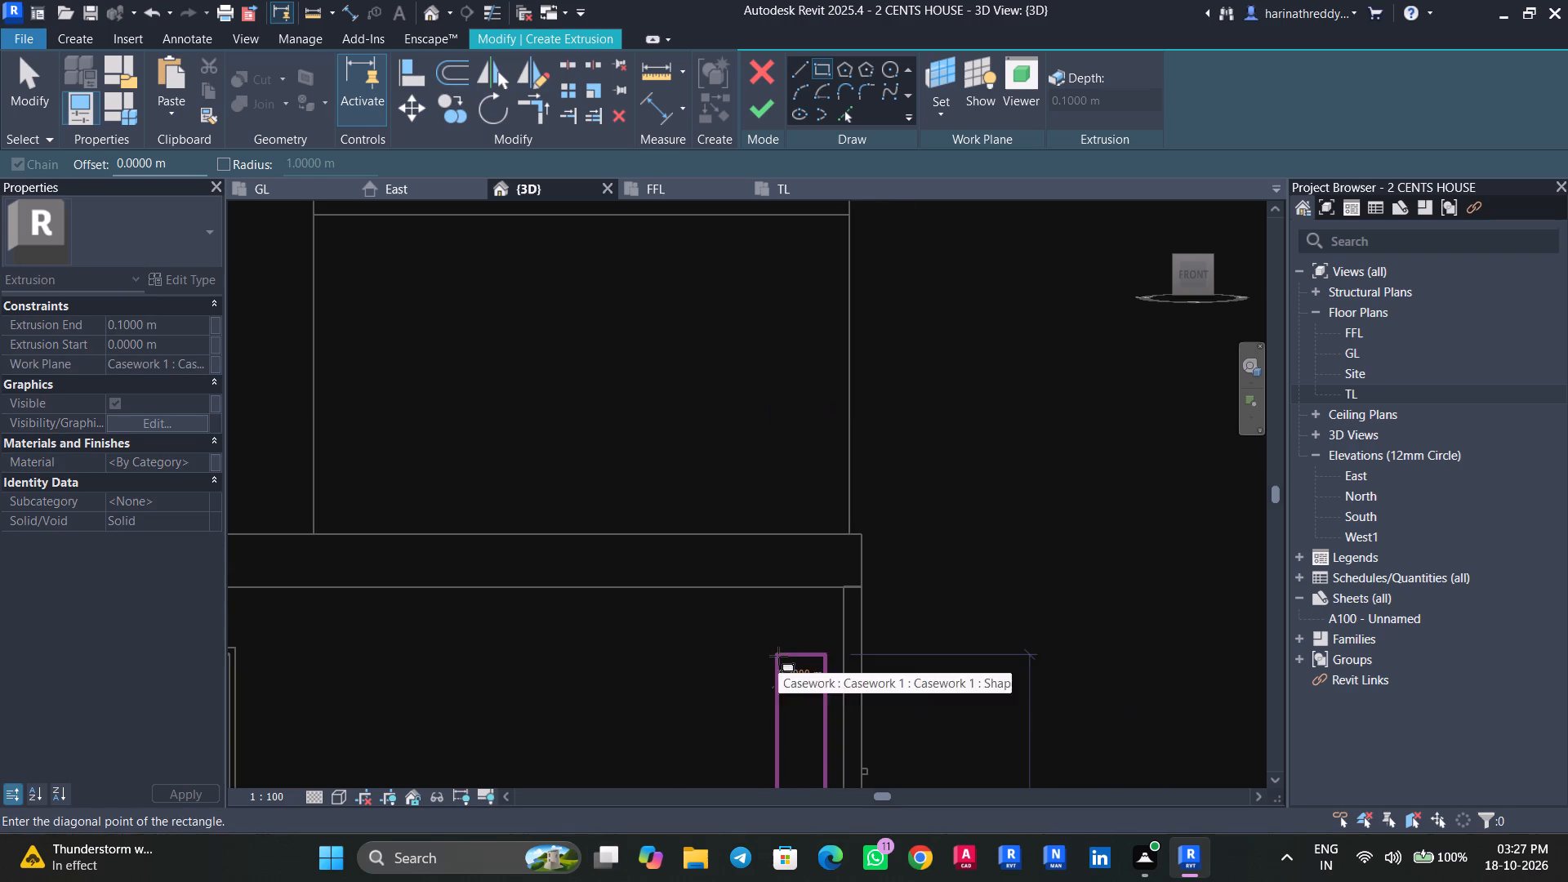
scroll(779, 656, down, 1)
click(792, 601)
key(Escape)
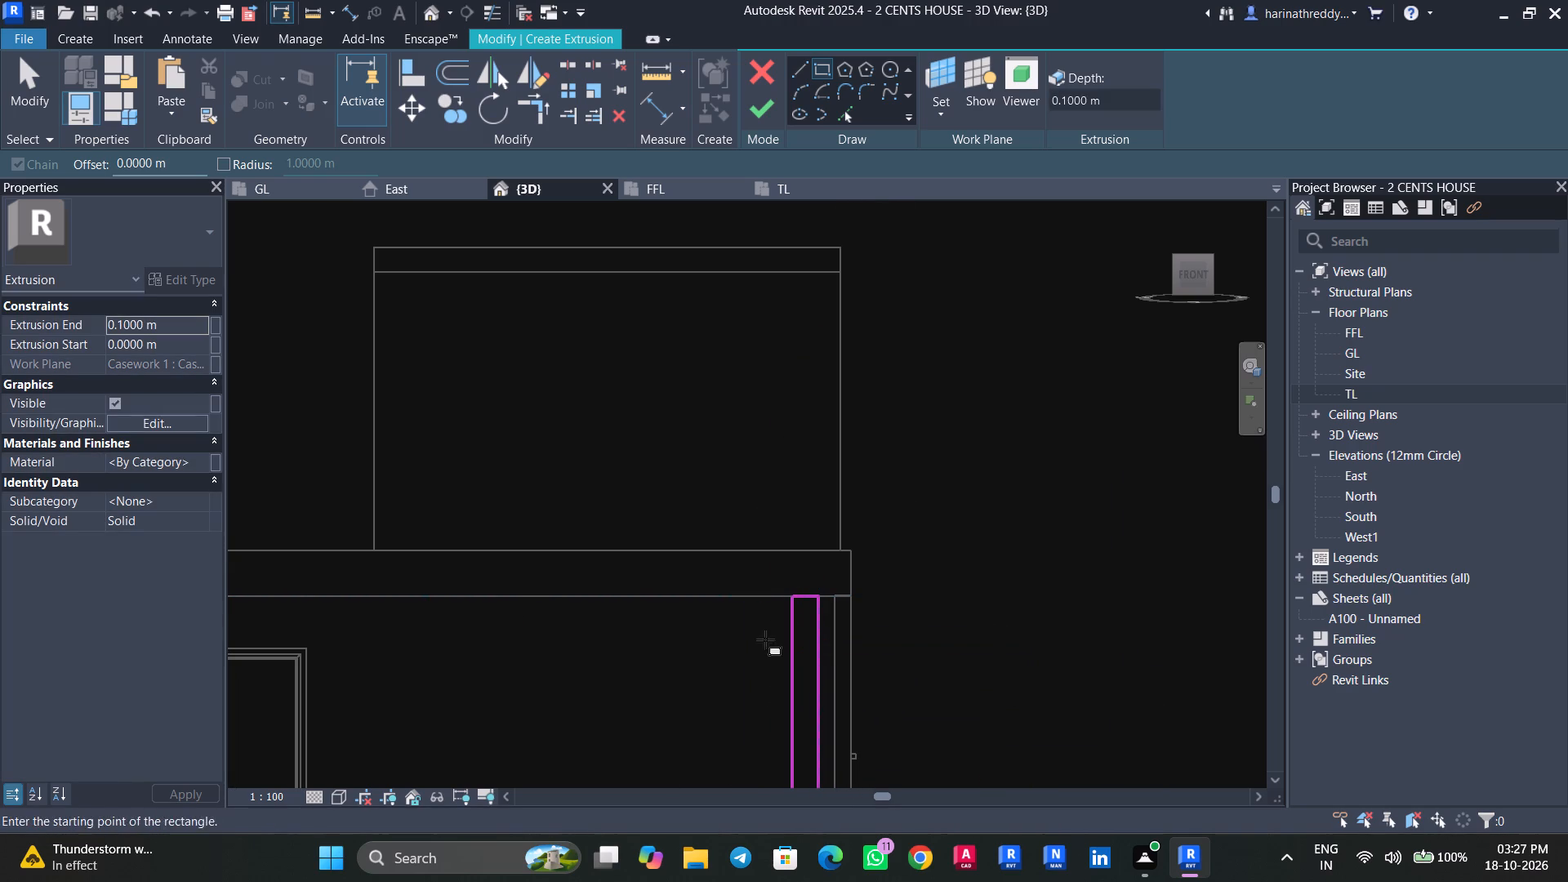
key(Escape)
middle_drag(737, 661, 706, 603)
key(Escape)
Set the sketched rectangle's width to 0.15 m.
click(785, 559)
middle_drag(777, 606, 735, 218)
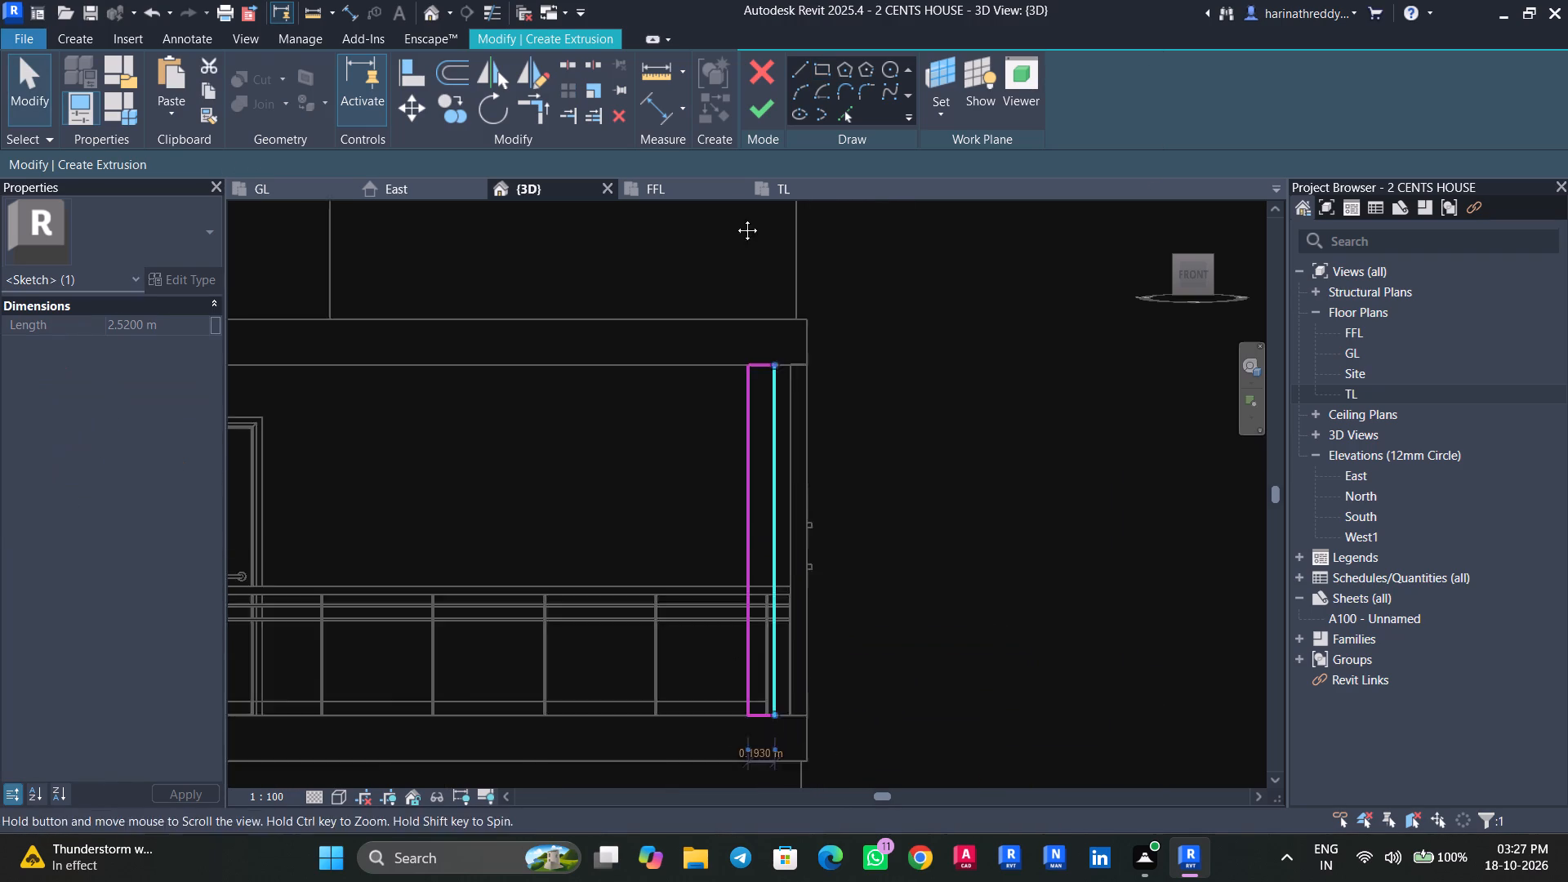
middle_drag(735, 218, 729, 198)
scroll(746, 511, up, 5)
click(714, 537)
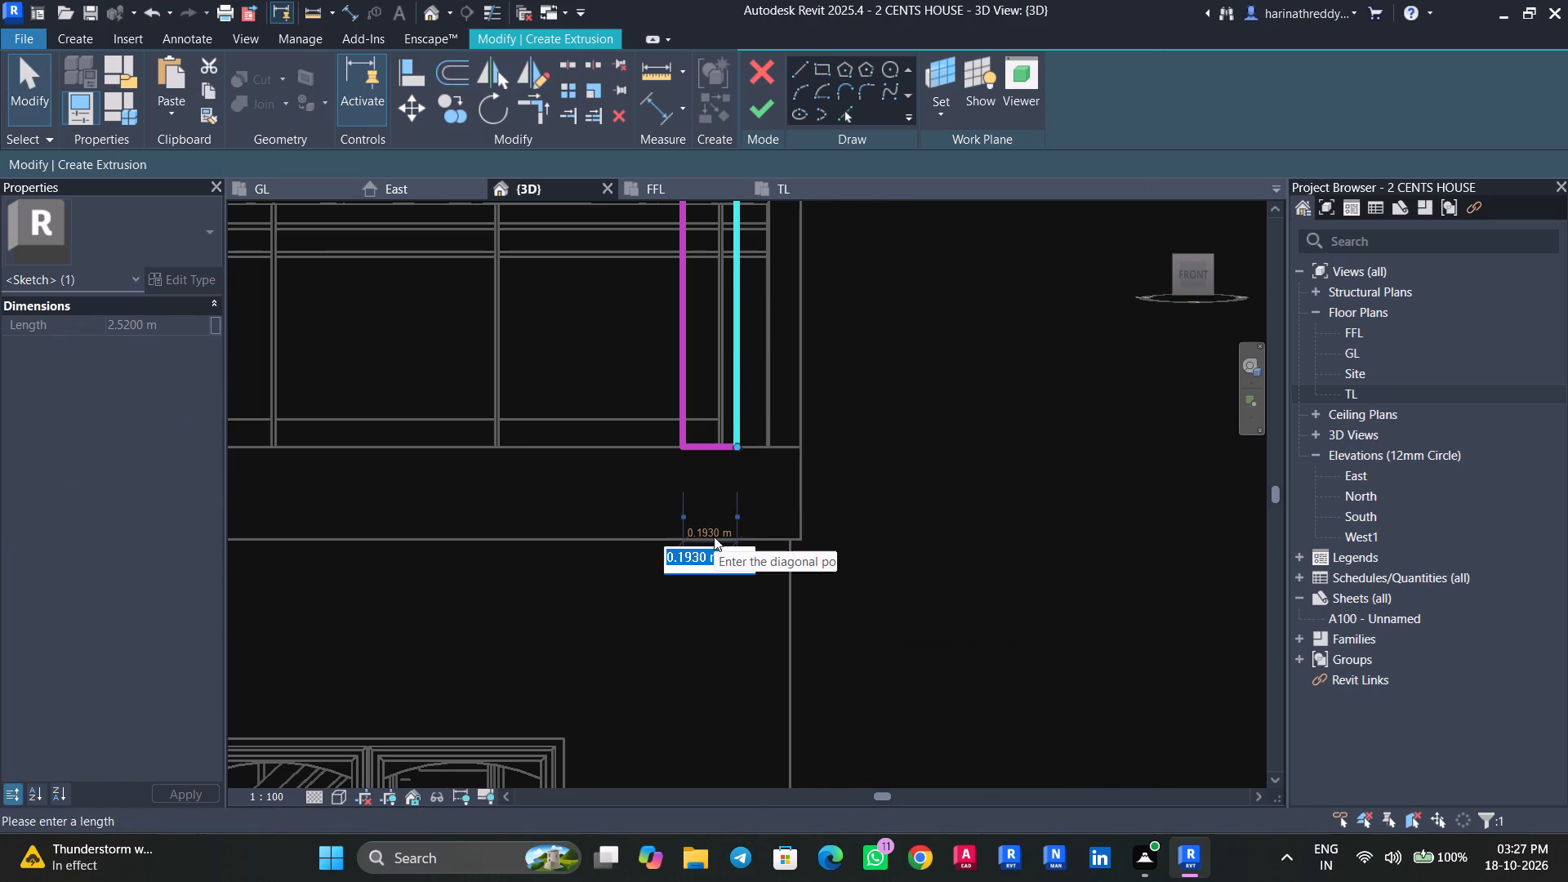
text(0.15)
key(Return)
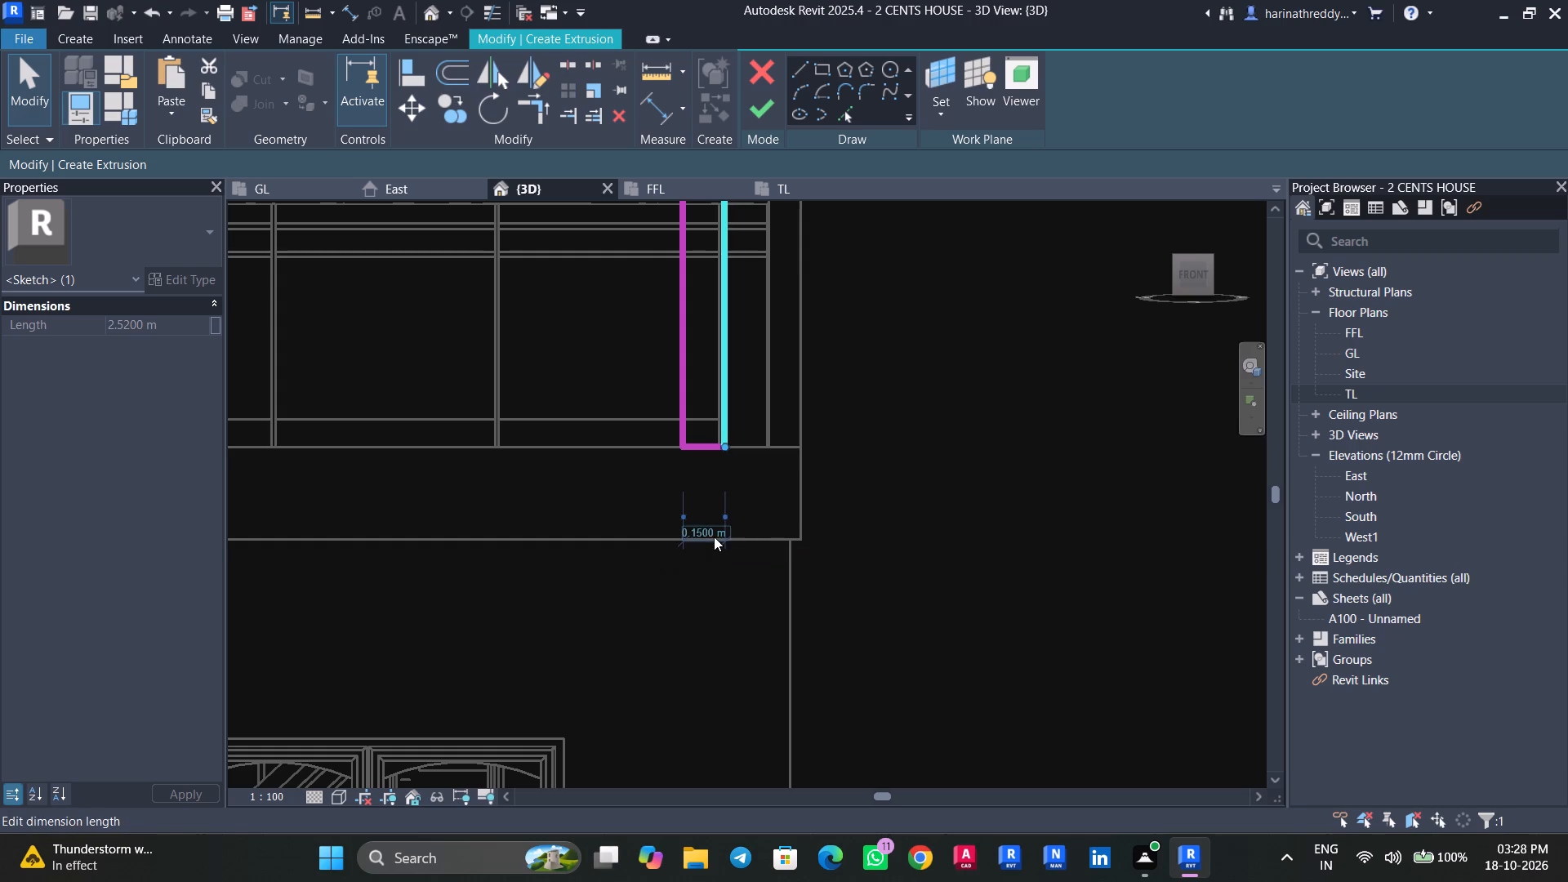
key(Escape)
key(Escape)
Copy the sketched fin rectangle six times along the balcony toward the door side, at about 0.30 m spacing.
scroll(710, 444, down, 5)
middle_drag(712, 470, 731, 570)
scroll(731, 570, down, 5)
drag(711, 332, 772, 517)
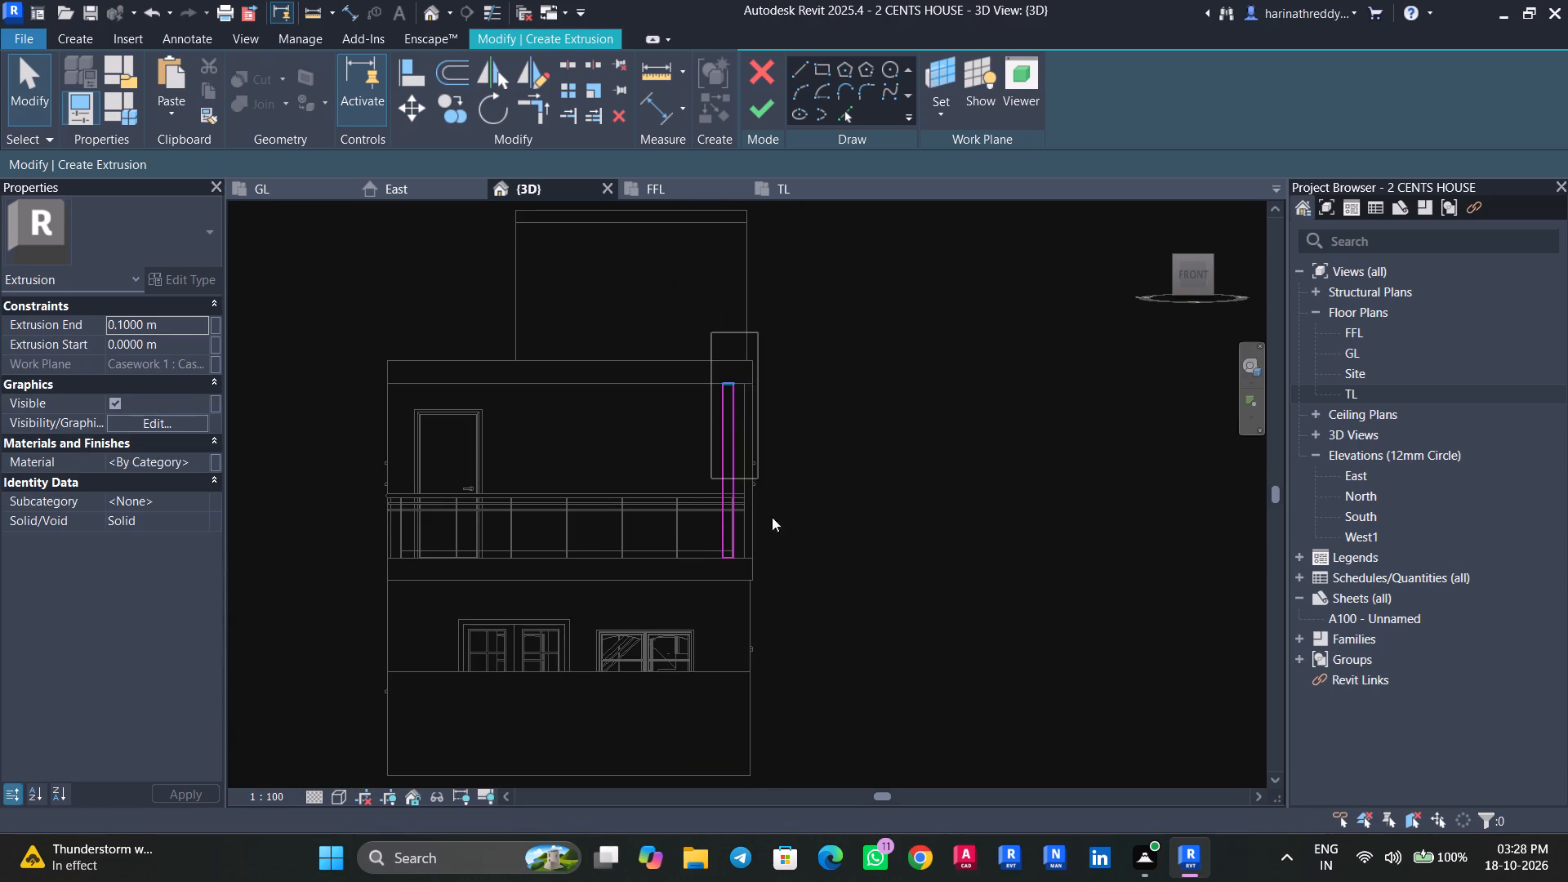
drag(772, 517, 785, 617)
scroll(760, 586, up, 2)
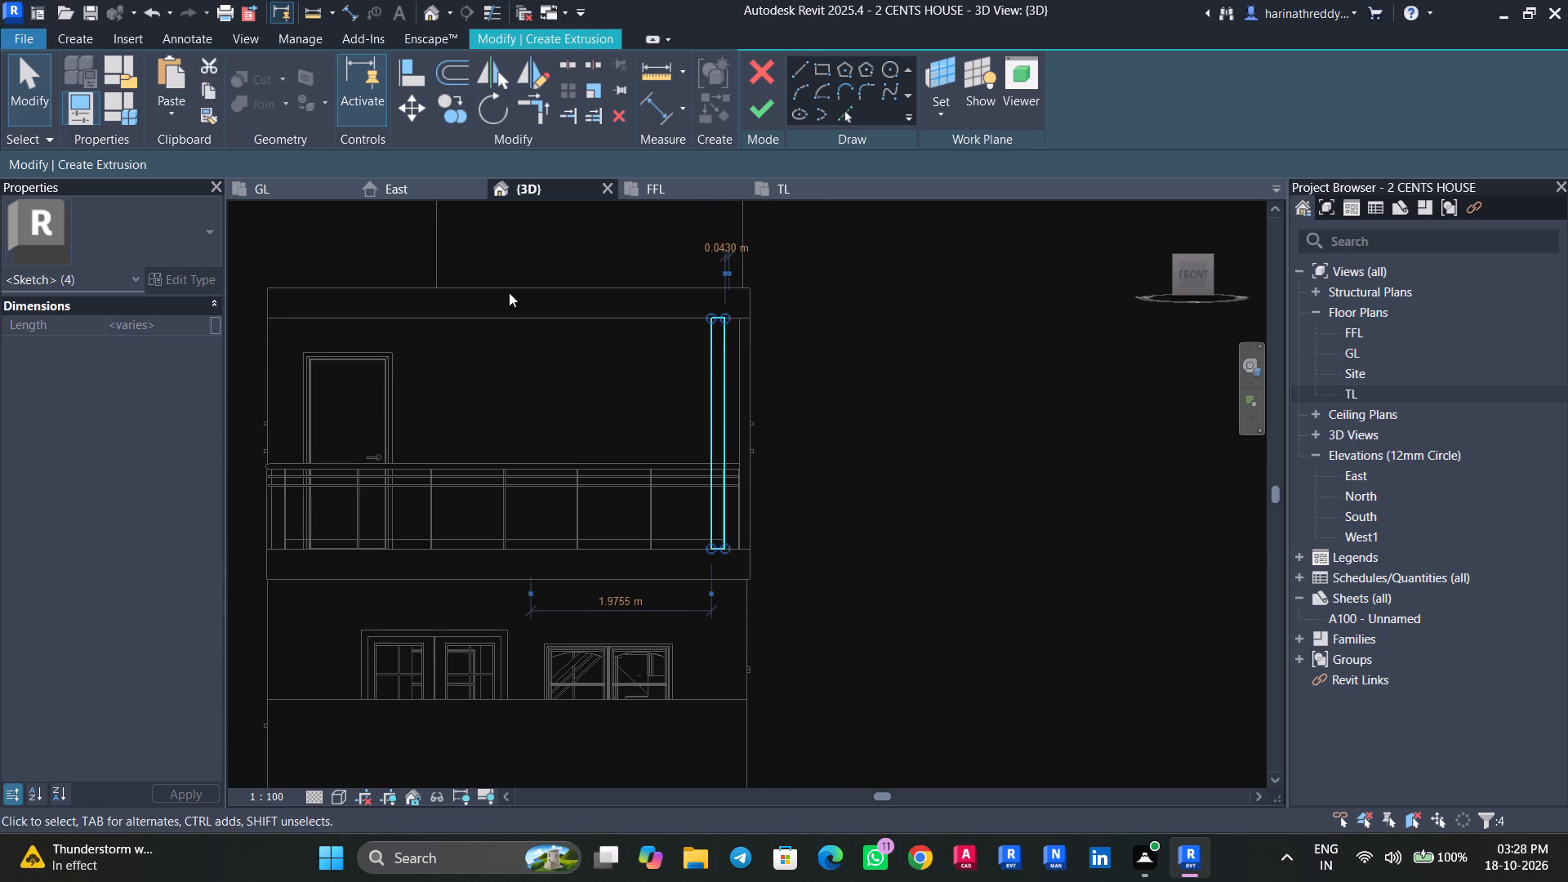
click(445, 120)
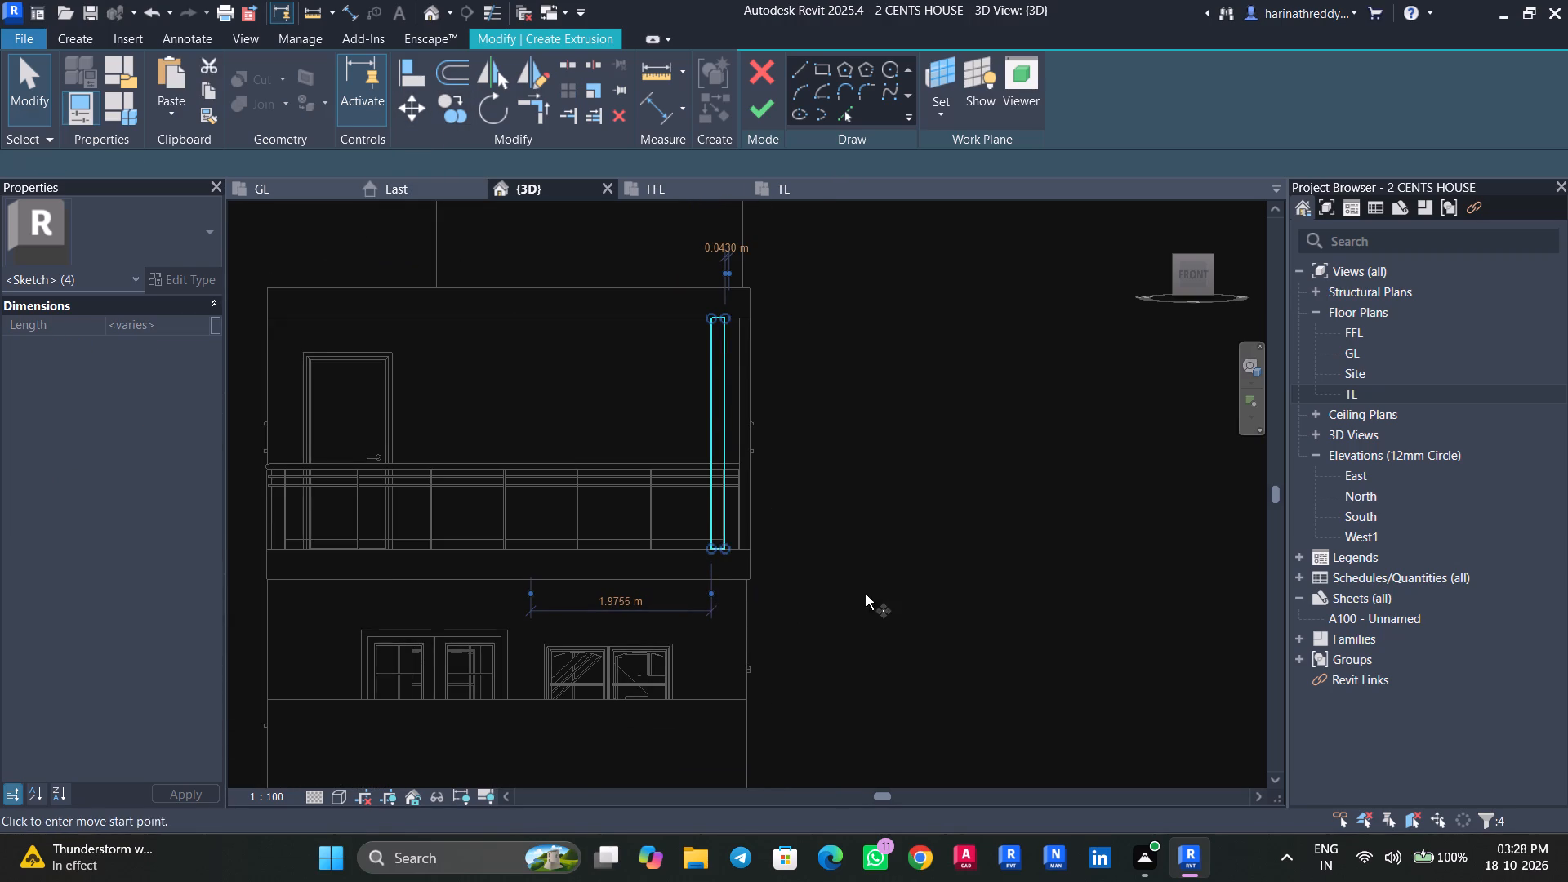
scroll(671, 573, up, 9)
click(854, 498)
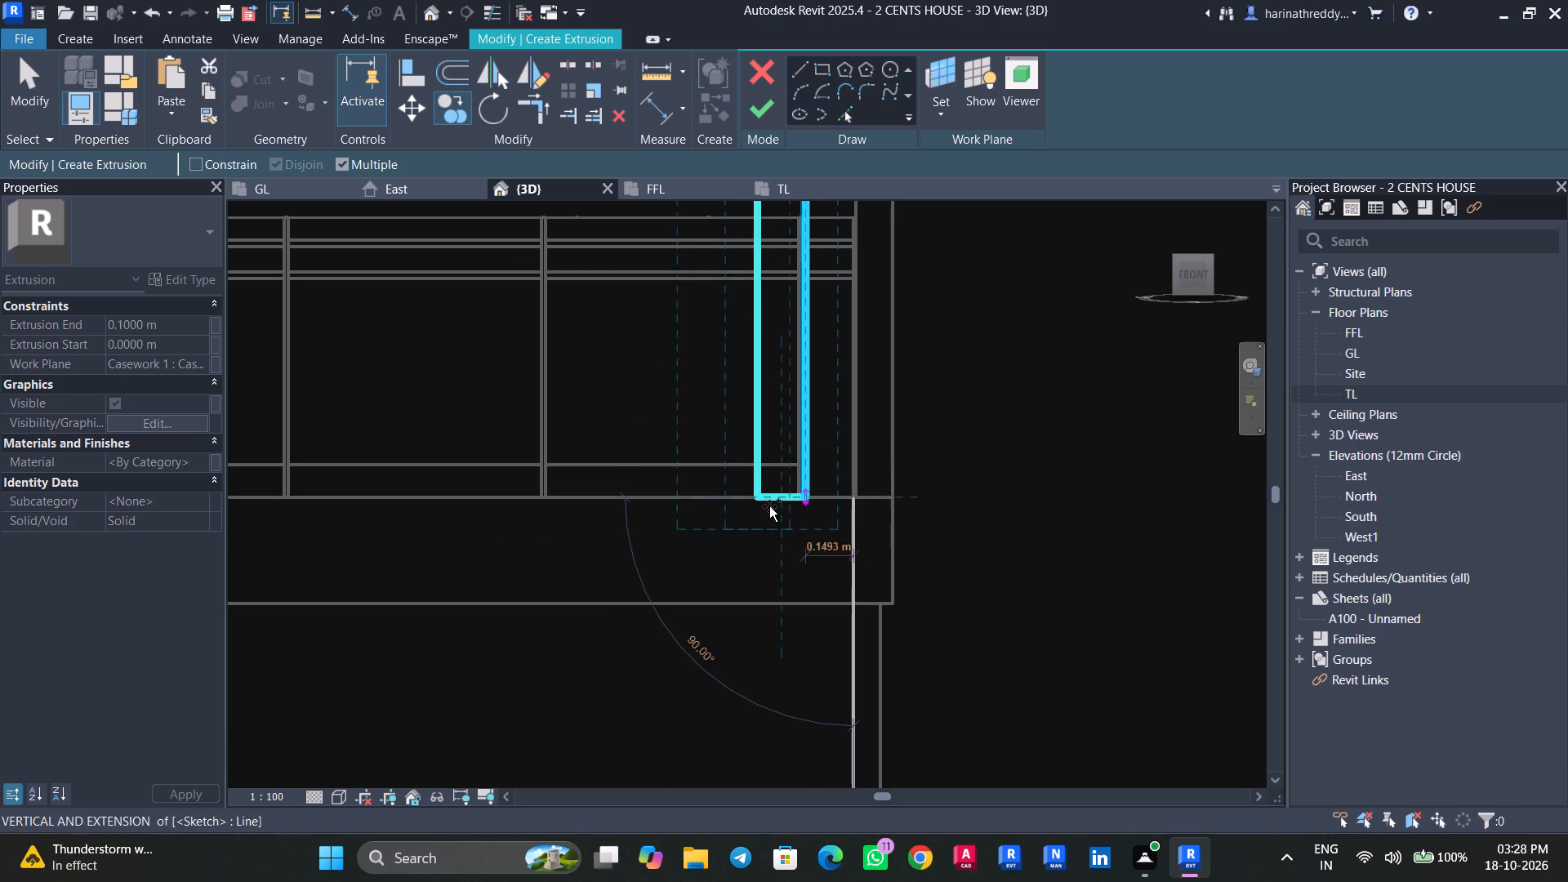
click(755, 504)
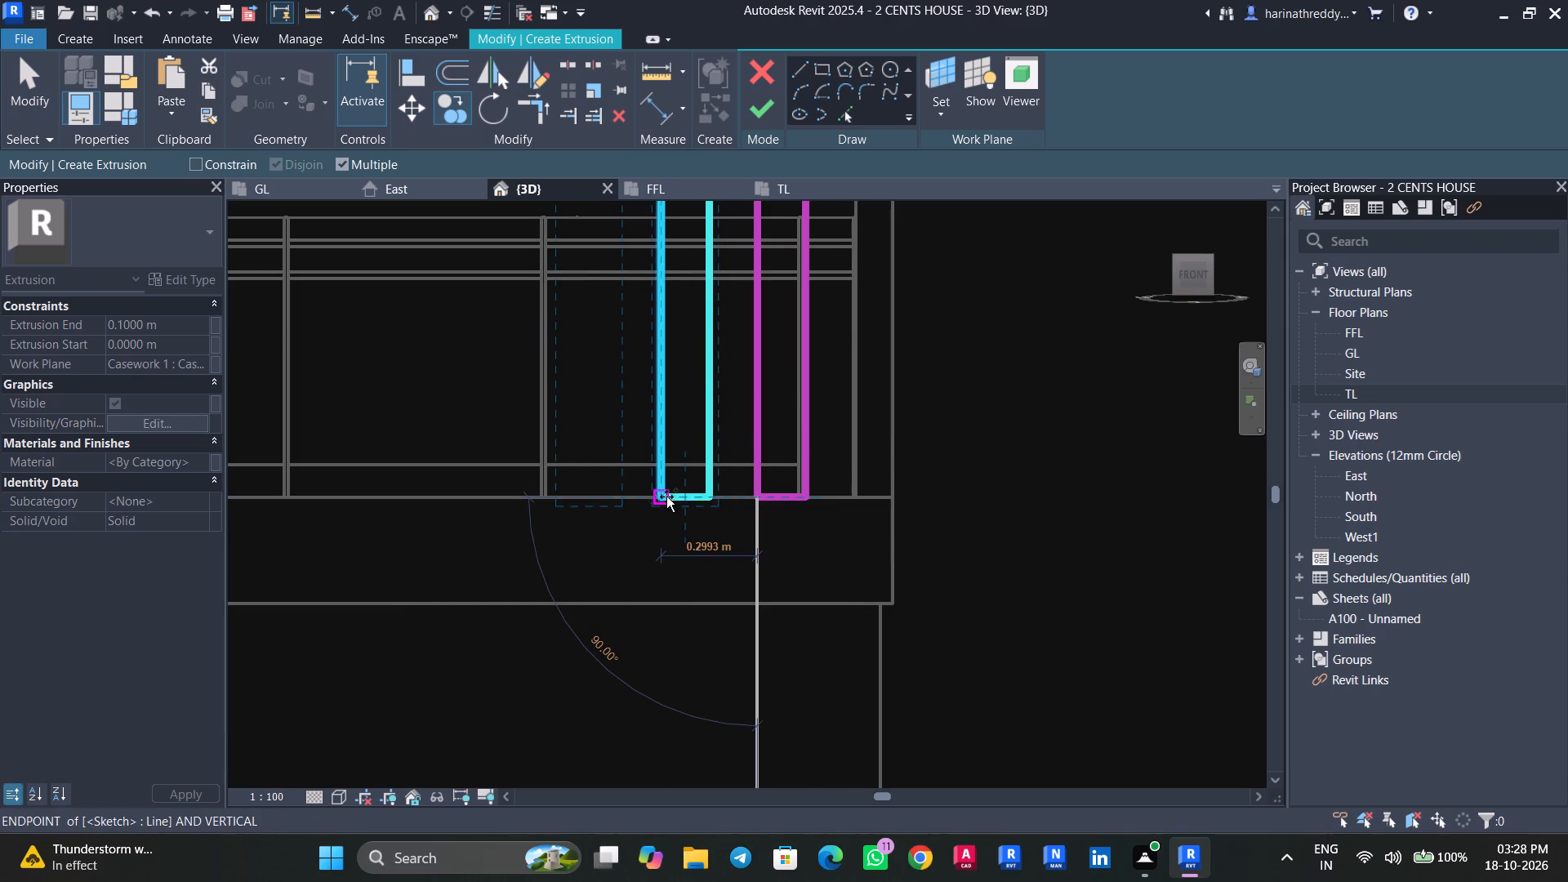
click(661, 496)
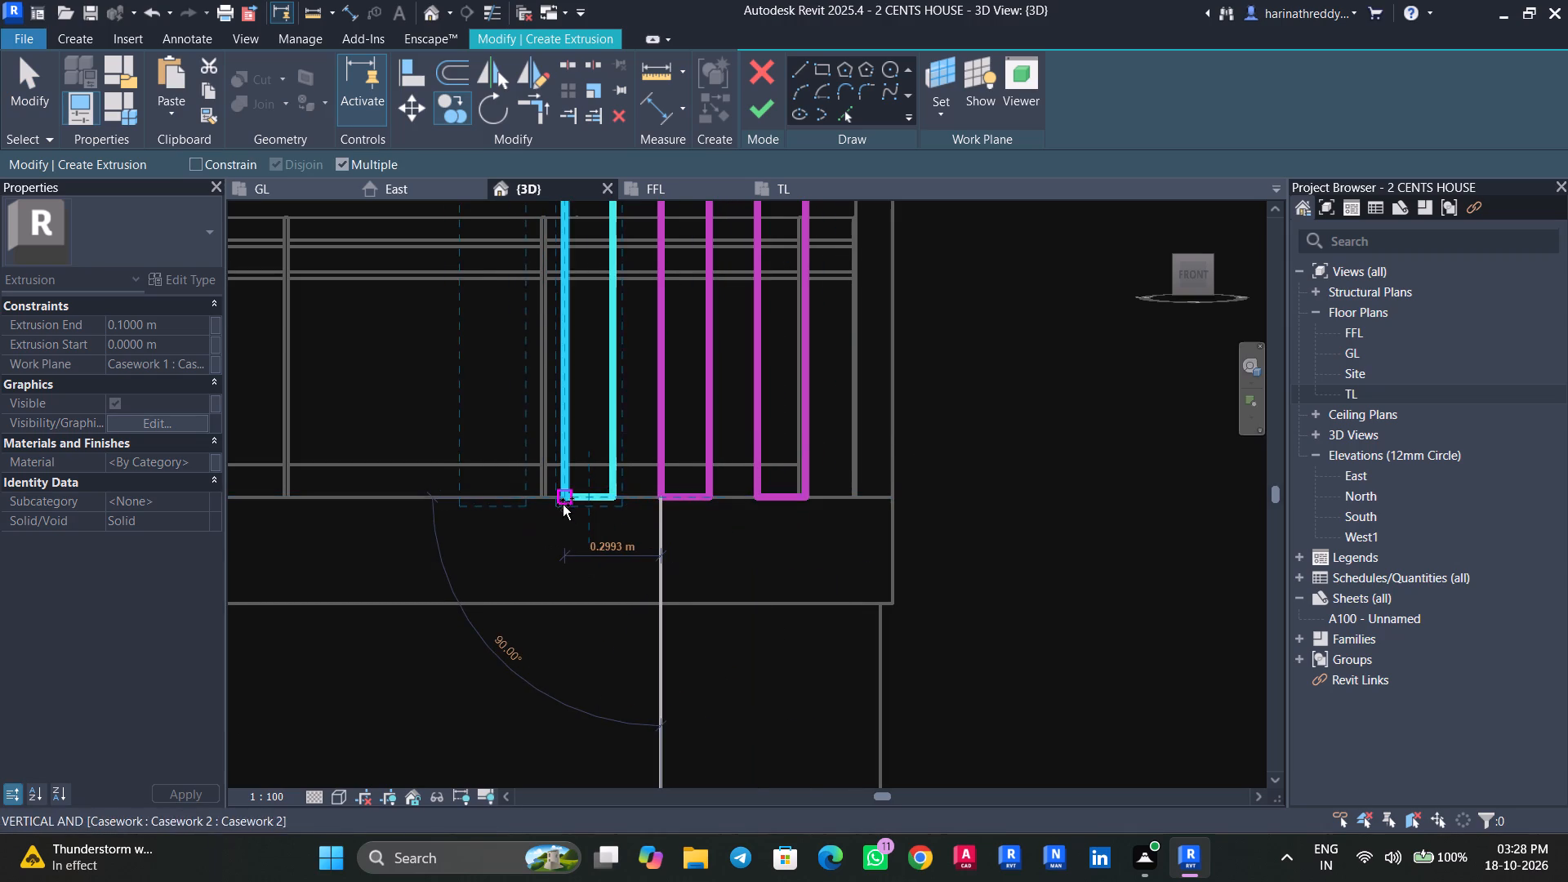
click(563, 505)
click(468, 498)
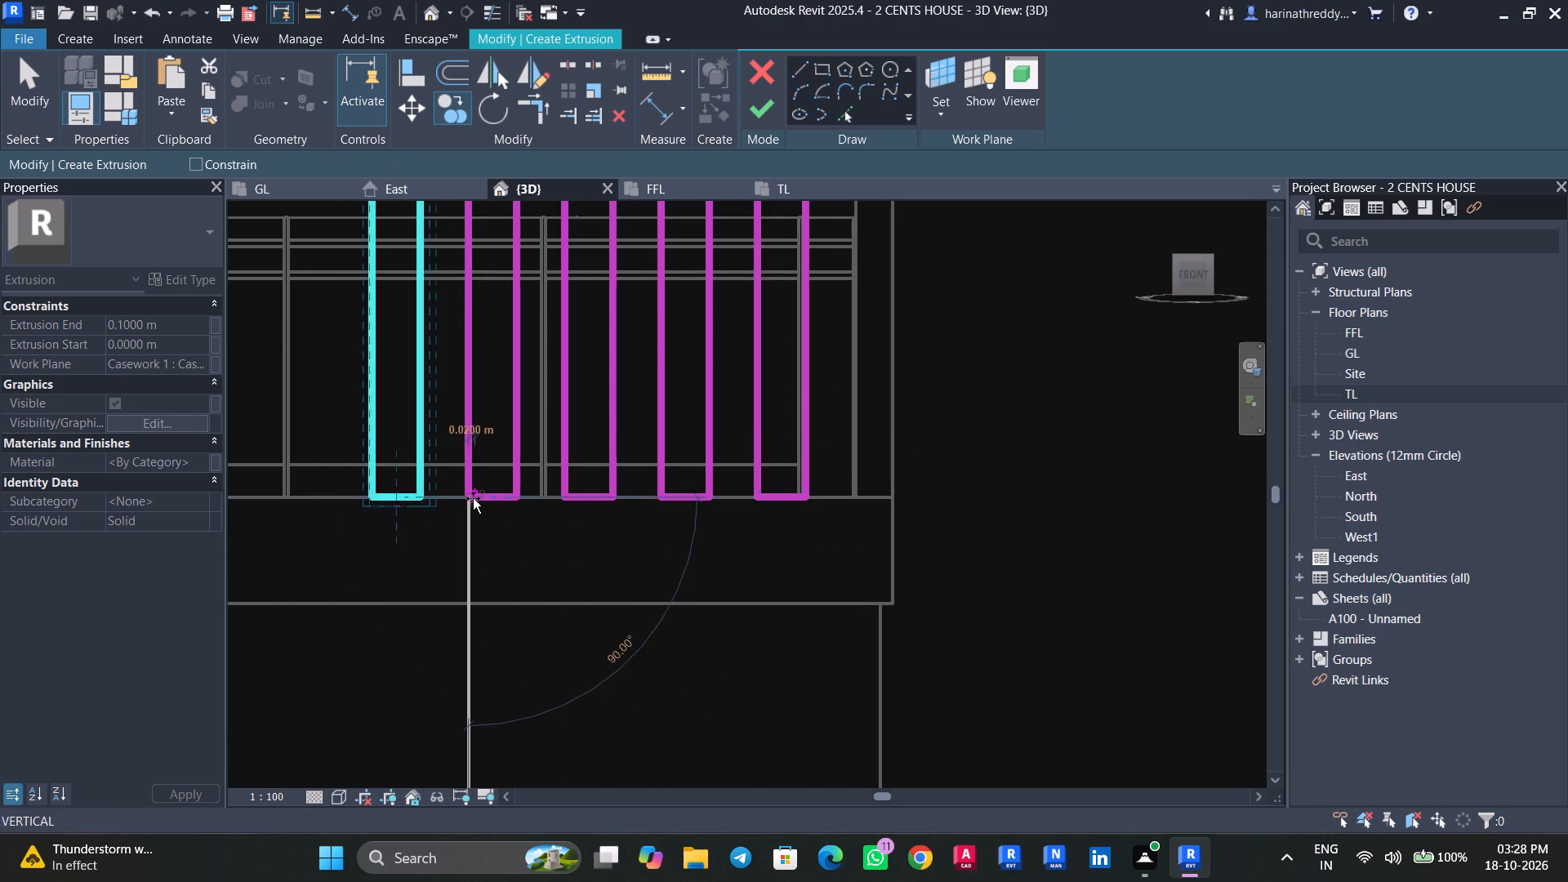
scroll(473, 500, down, 6)
middle_drag(474, 556, 532, 636)
scroll(531, 636, down, 4)
scroll(501, 614, up, 3)
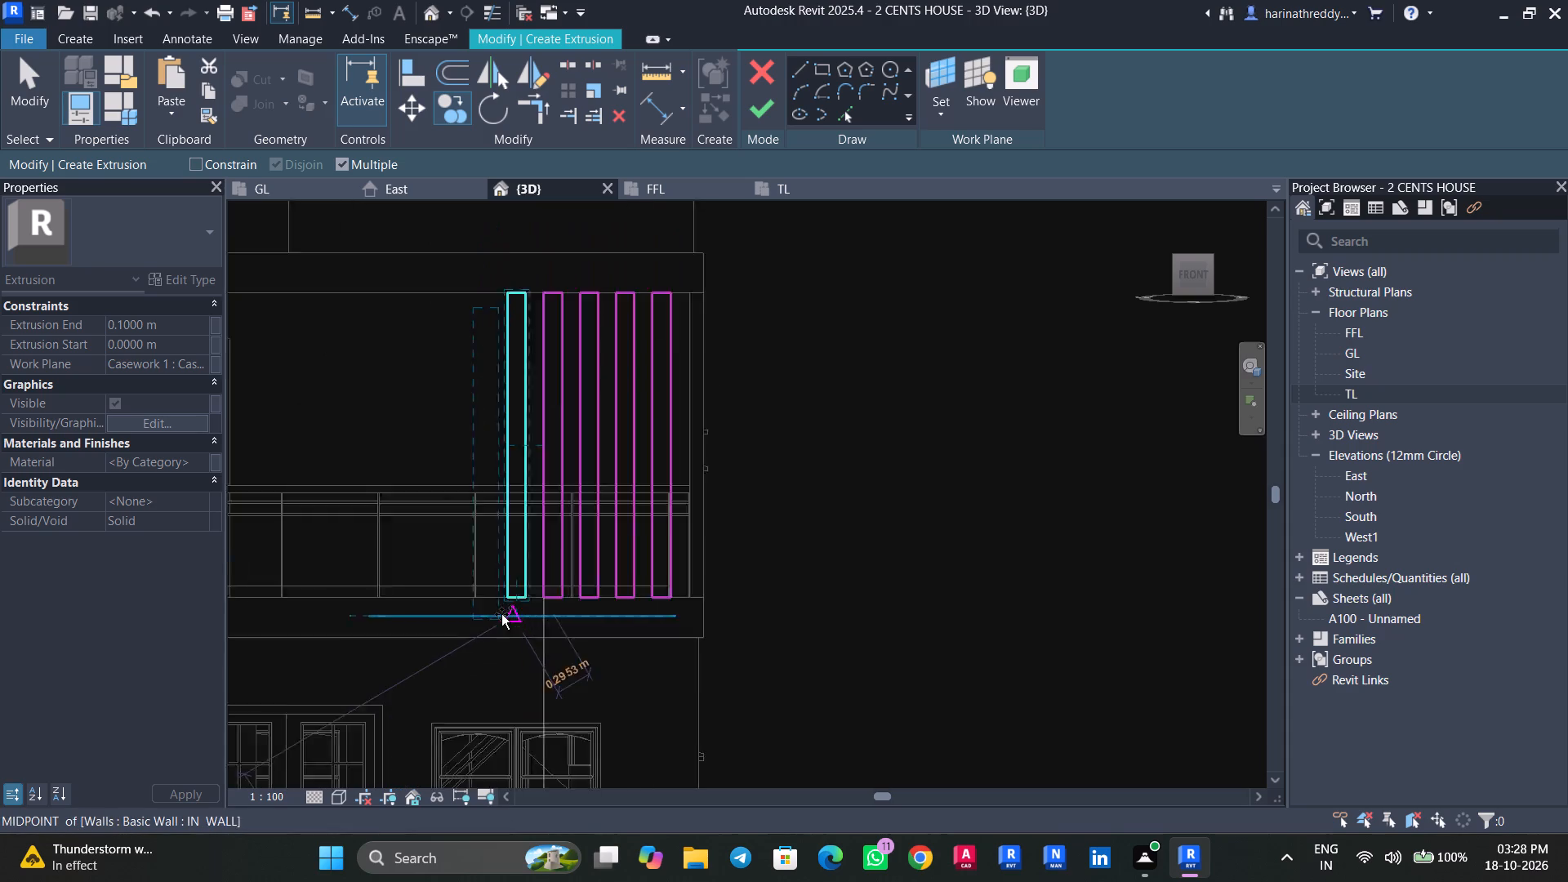
scroll(501, 614, up, 6)
click(513, 577)
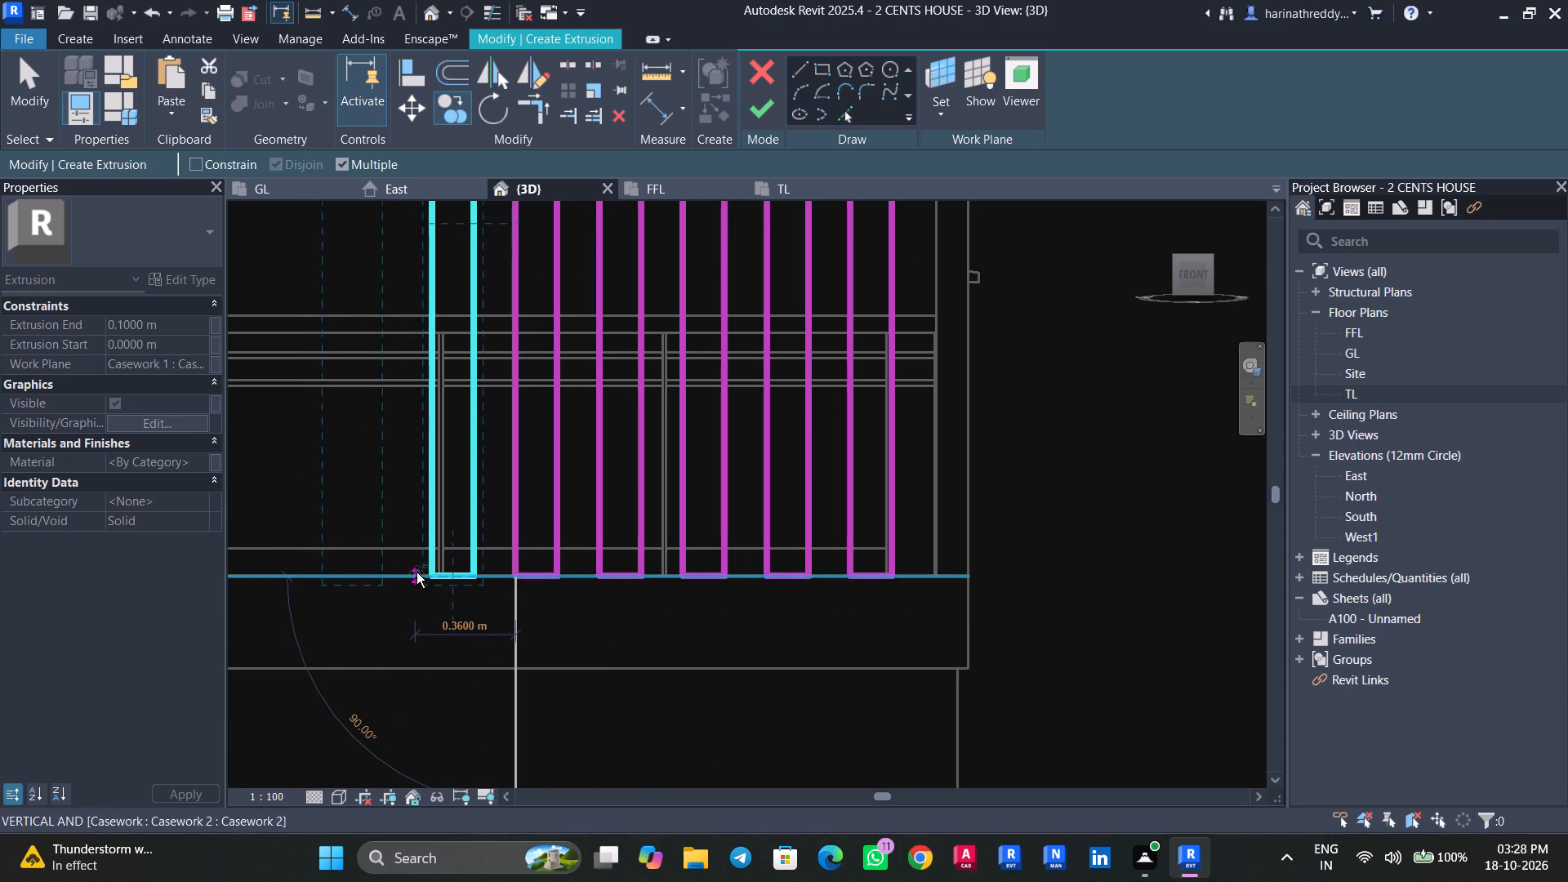
click(428, 570)
key(Escape)
key(Escape)
Compare the fin sketch in 3D with the front elevation reference image on the GL floor plan.
scroll(458, 608, down, 14)
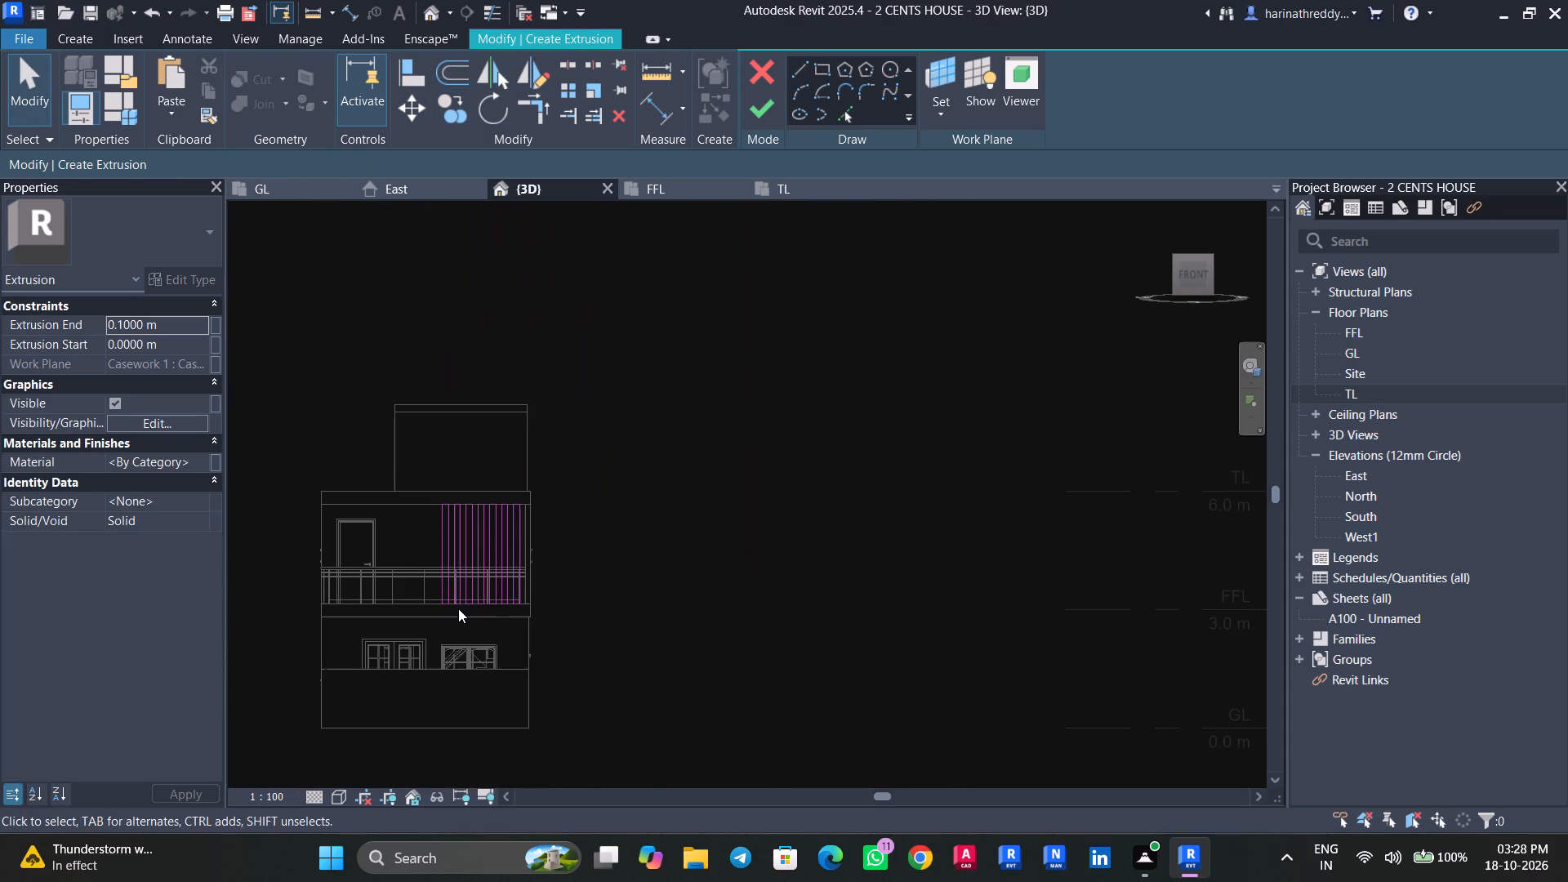
shift+middle_drag(610, 666, 753, 731)
scroll(756, 731, up, 5)
middle_drag(750, 726, 711, 710)
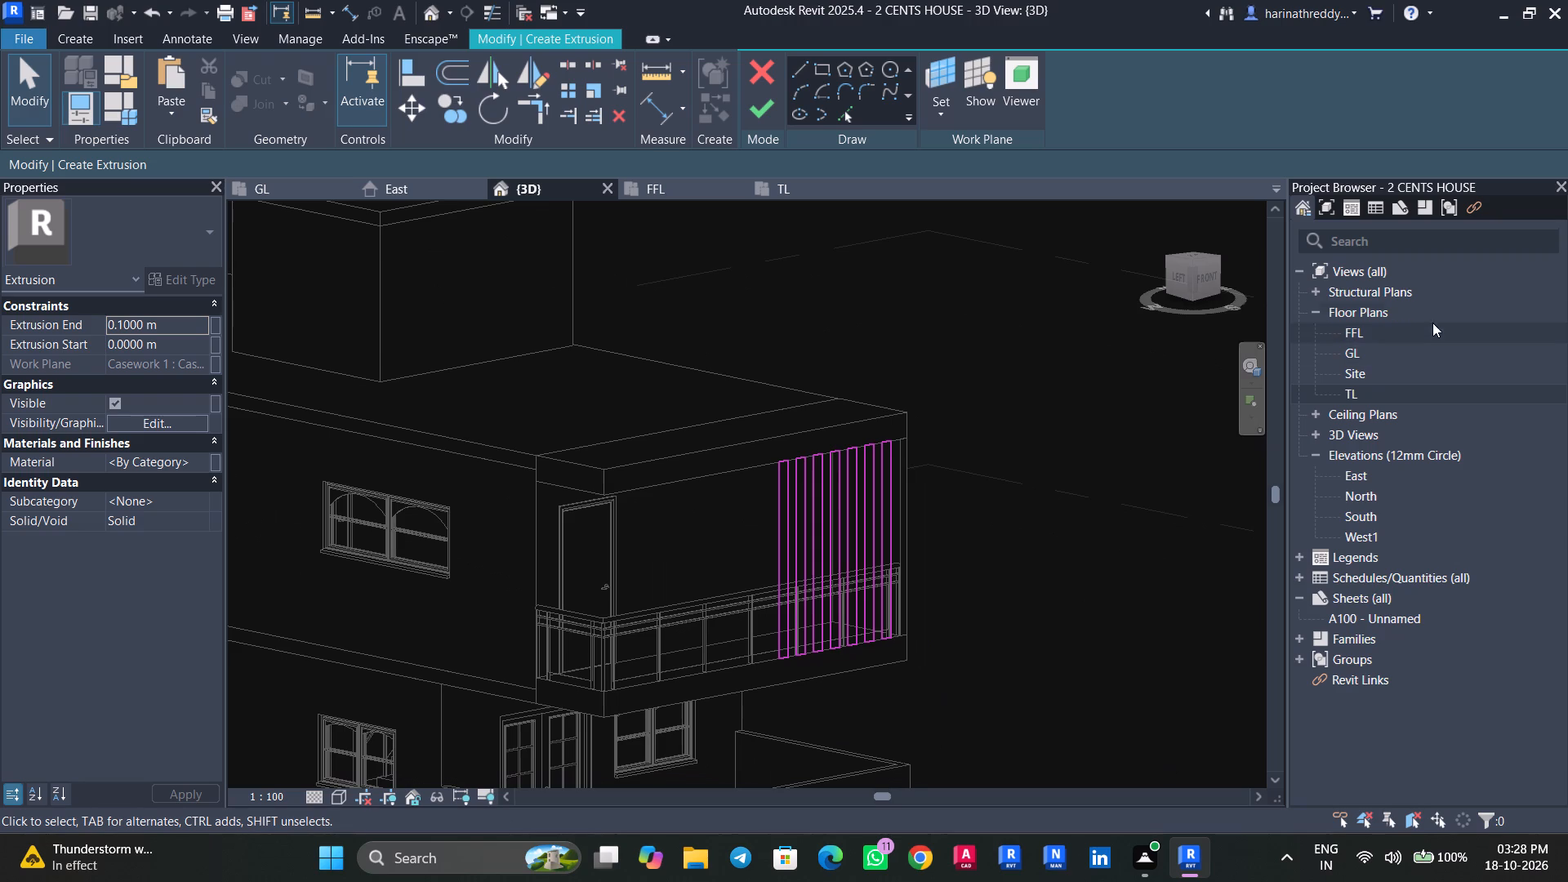
double_click(1379, 346)
scroll(981, 484, up, 4)
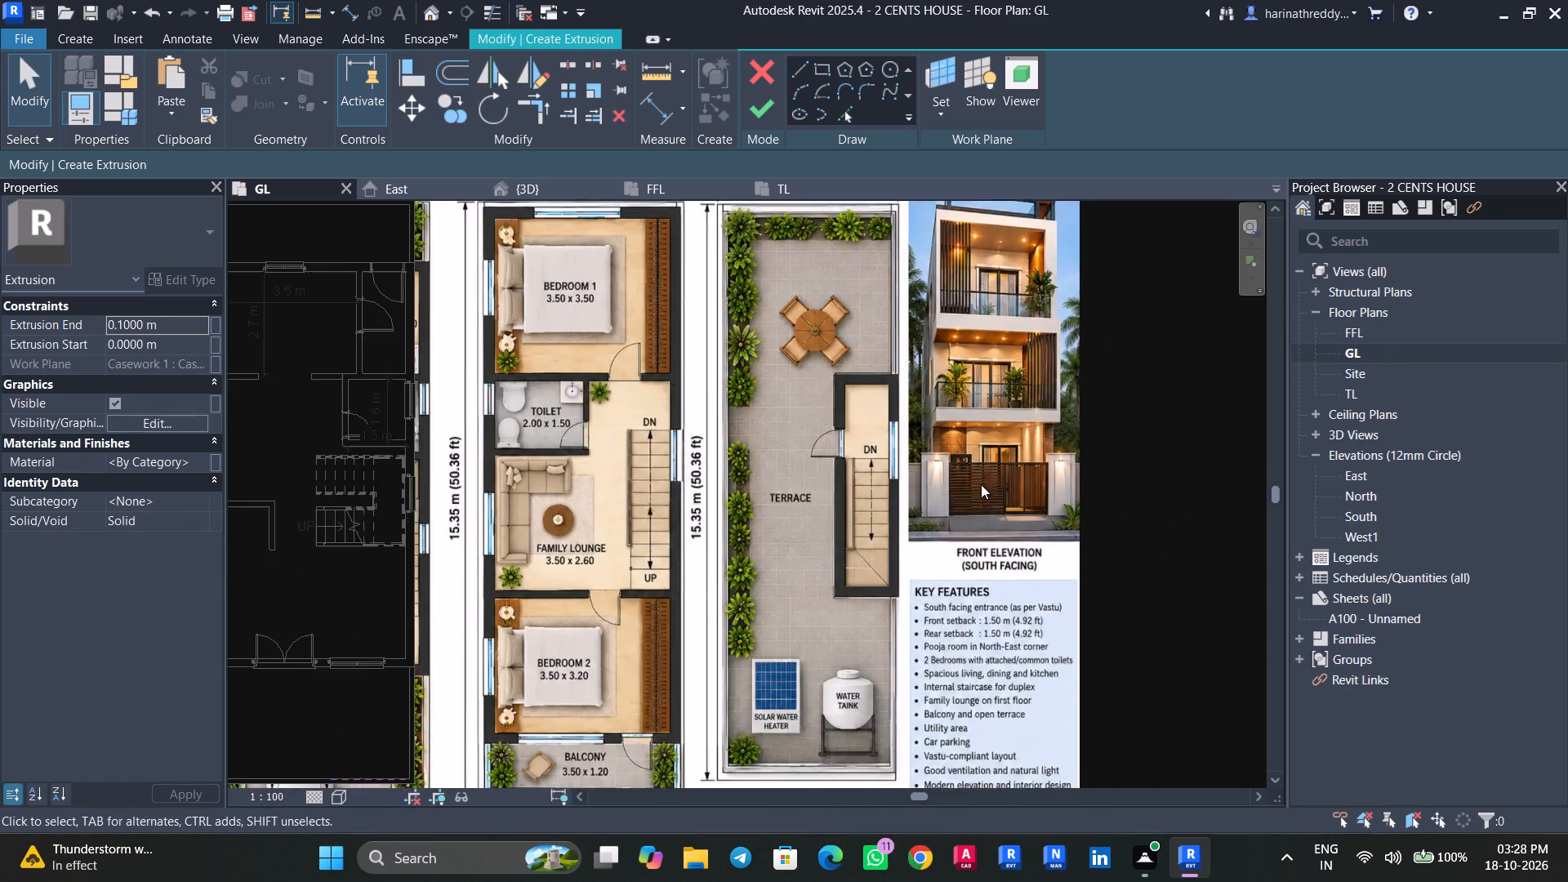
scroll(1020, 474, down, 1)
scroll(1020, 474, up, 5)
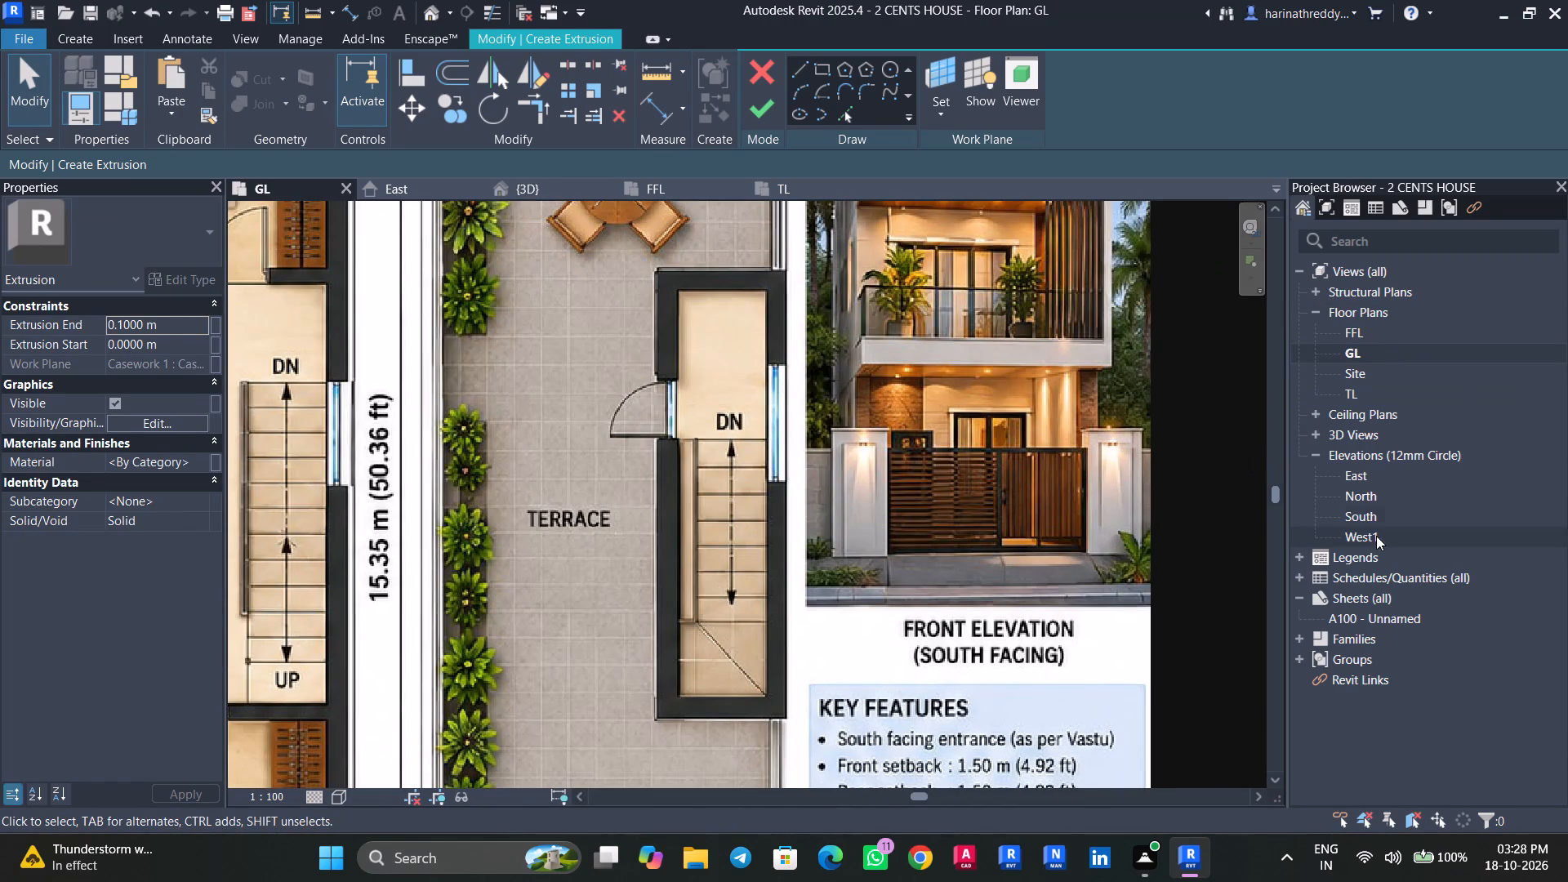
click(535, 192)
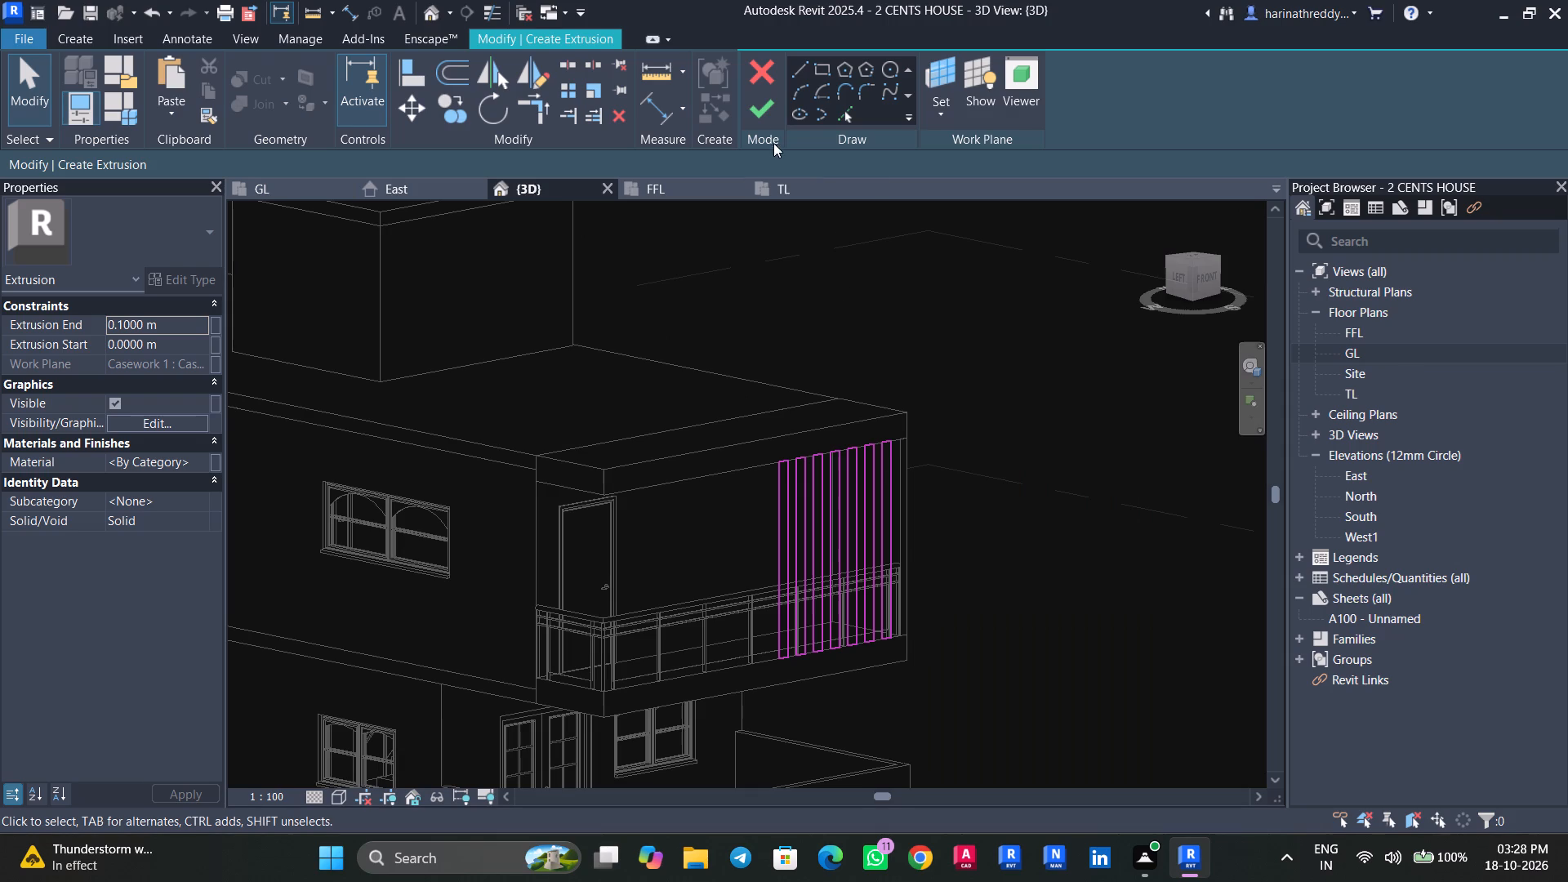
Complete the fin extrusion from the sketched rectangles and finish the in-place casework model.
click(763, 115)
shift+middle_drag(1006, 630, 1135, 655)
key(Escape)
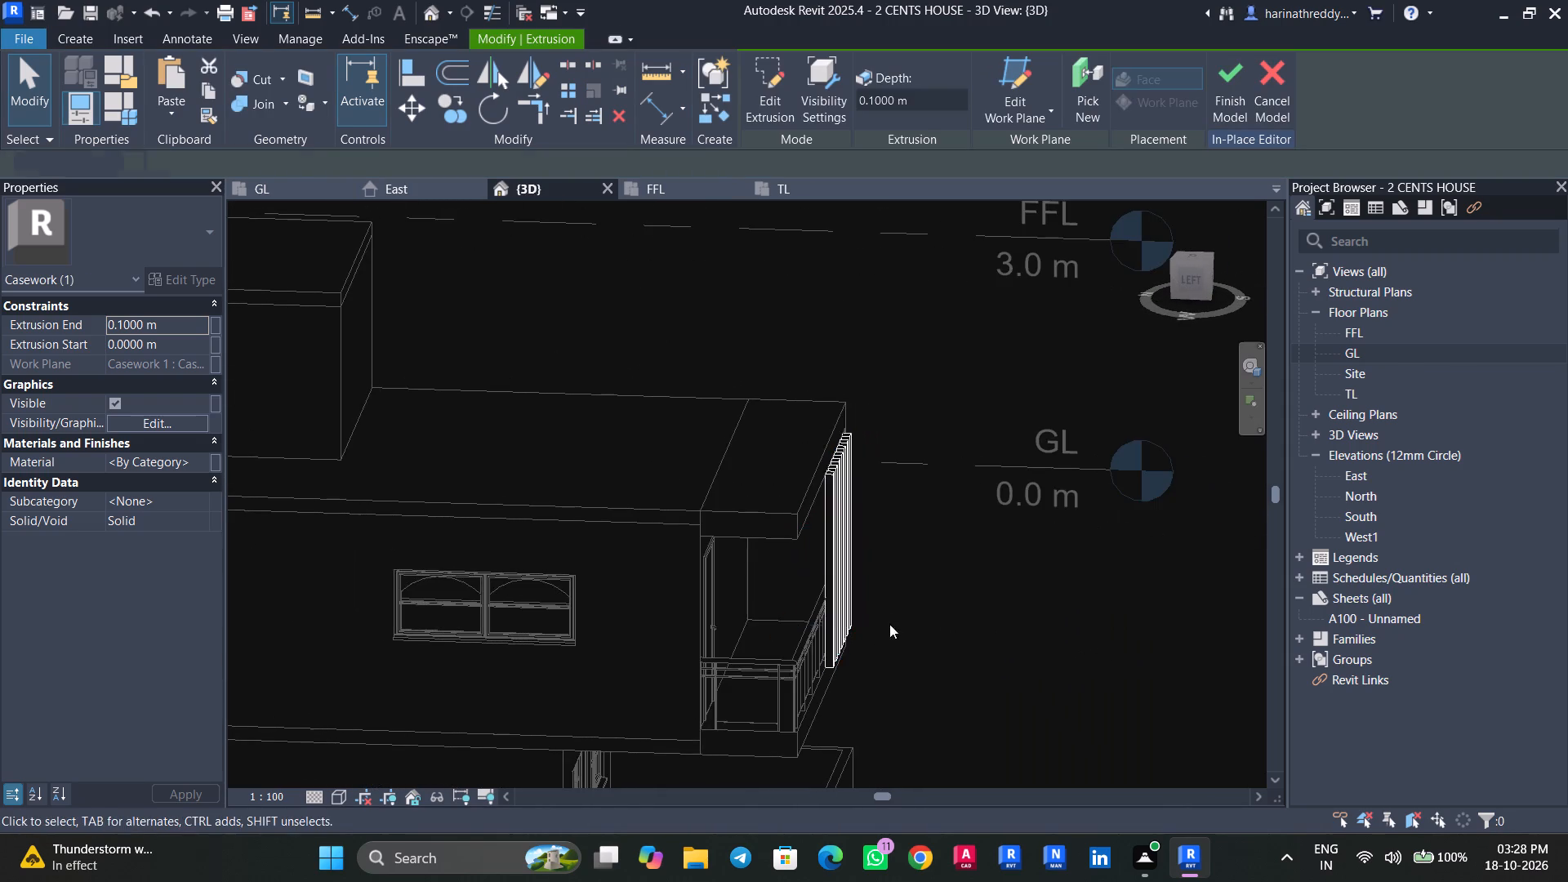
key(Escape)
scroll(804, 590, up, 8)
shift+middle_drag(819, 605, 844, 585)
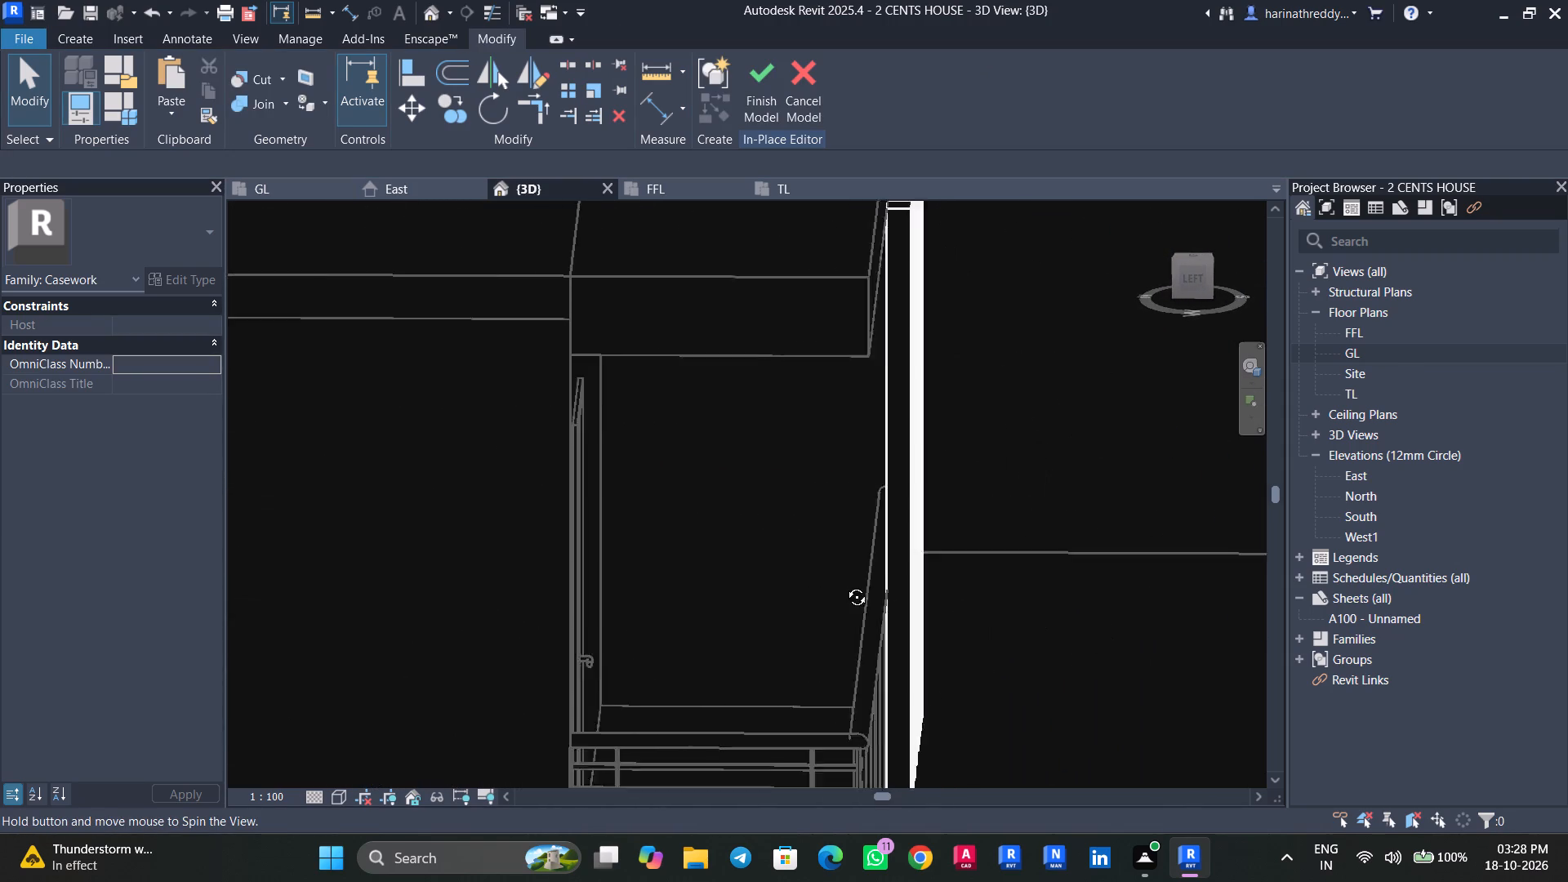
shift+middle_drag(844, 585, 742, 563)
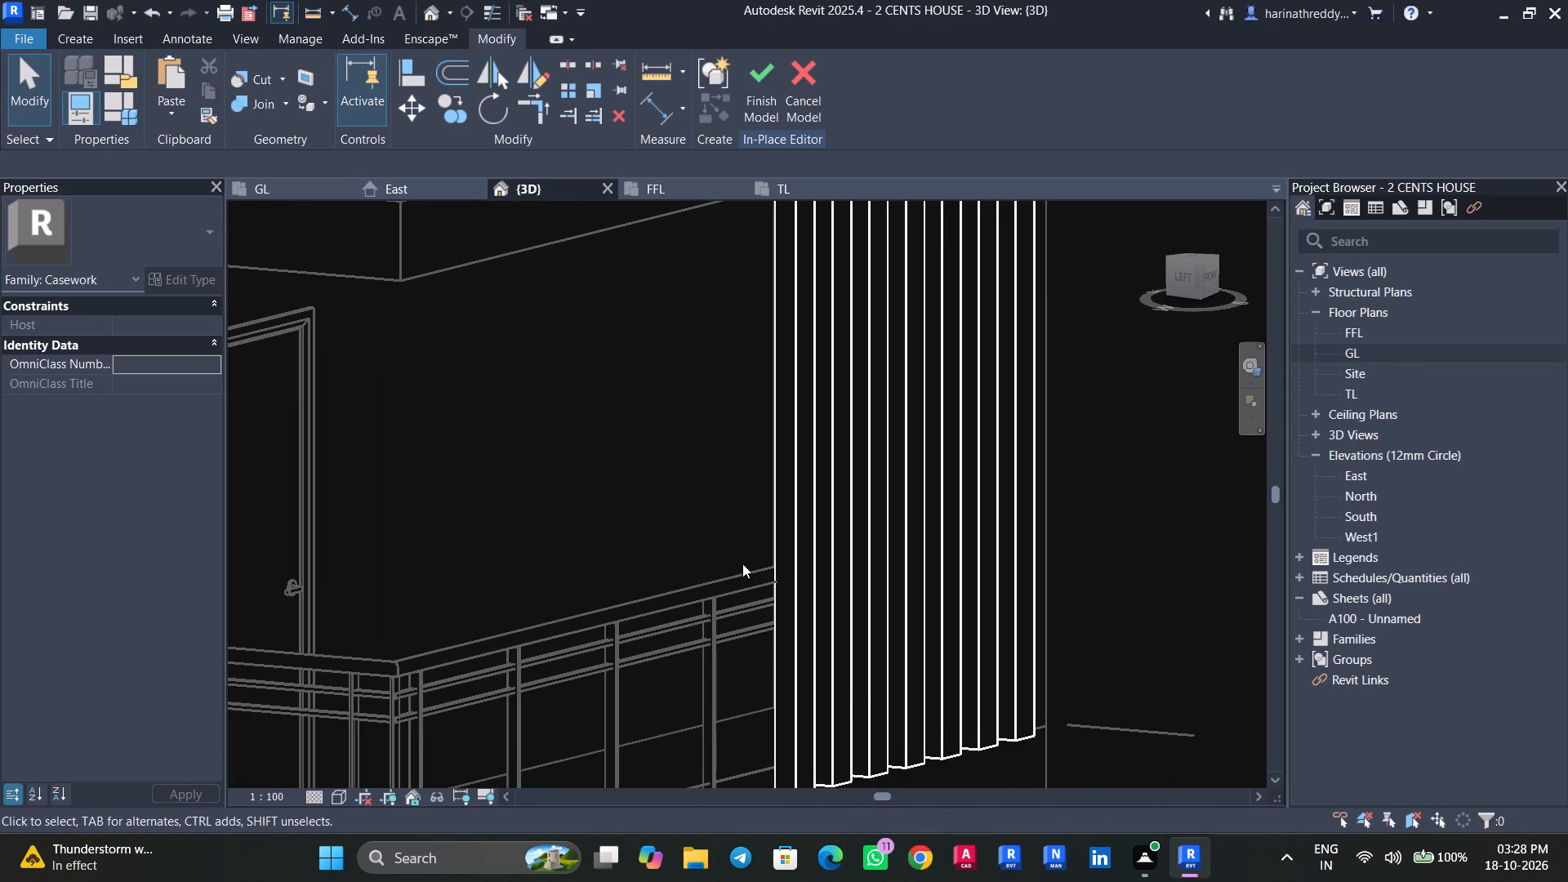
scroll(742, 563, down, 8)
click(749, 98)
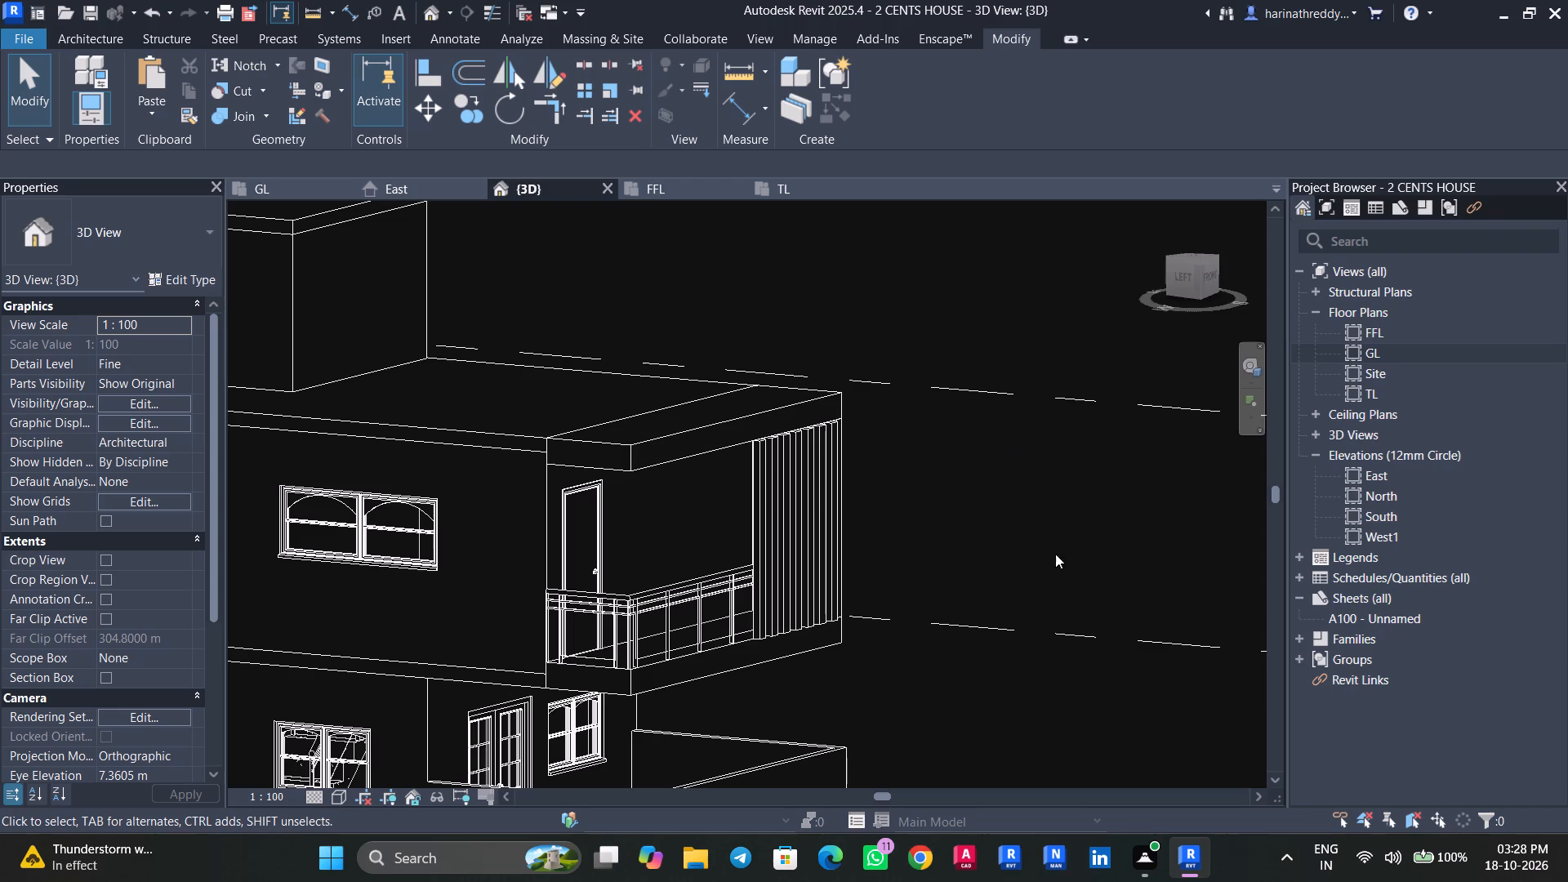
Change the 3D view's visual style from wireframe to a realistic display of materials.
shift+middle_drag(1027, 614, 981, 599)
click(313, 794)
click(337, 768)
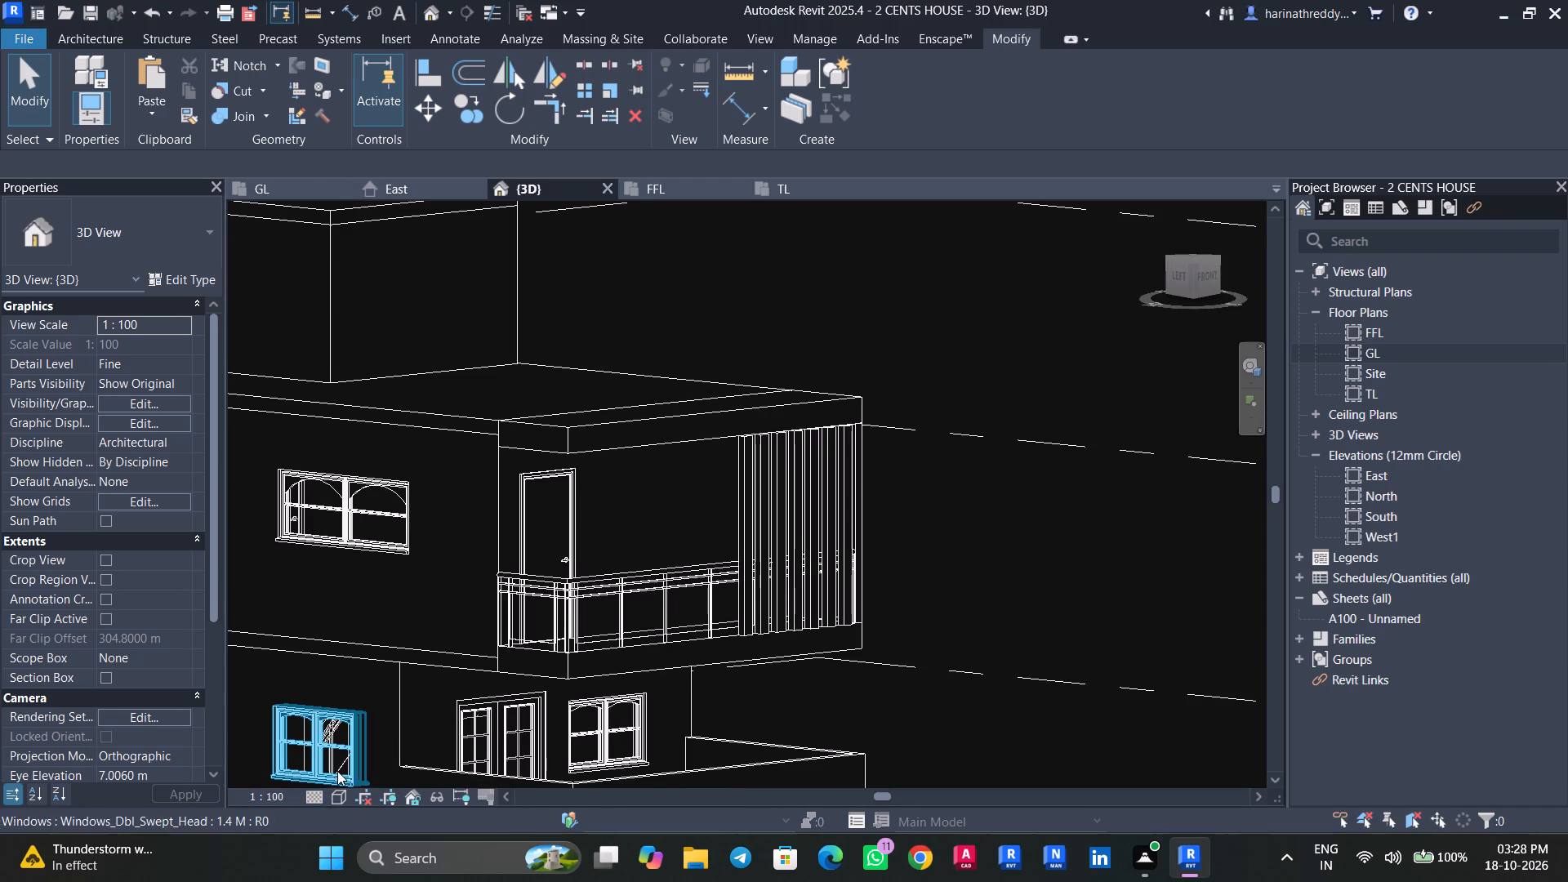
click(336, 791)
click(357, 764)
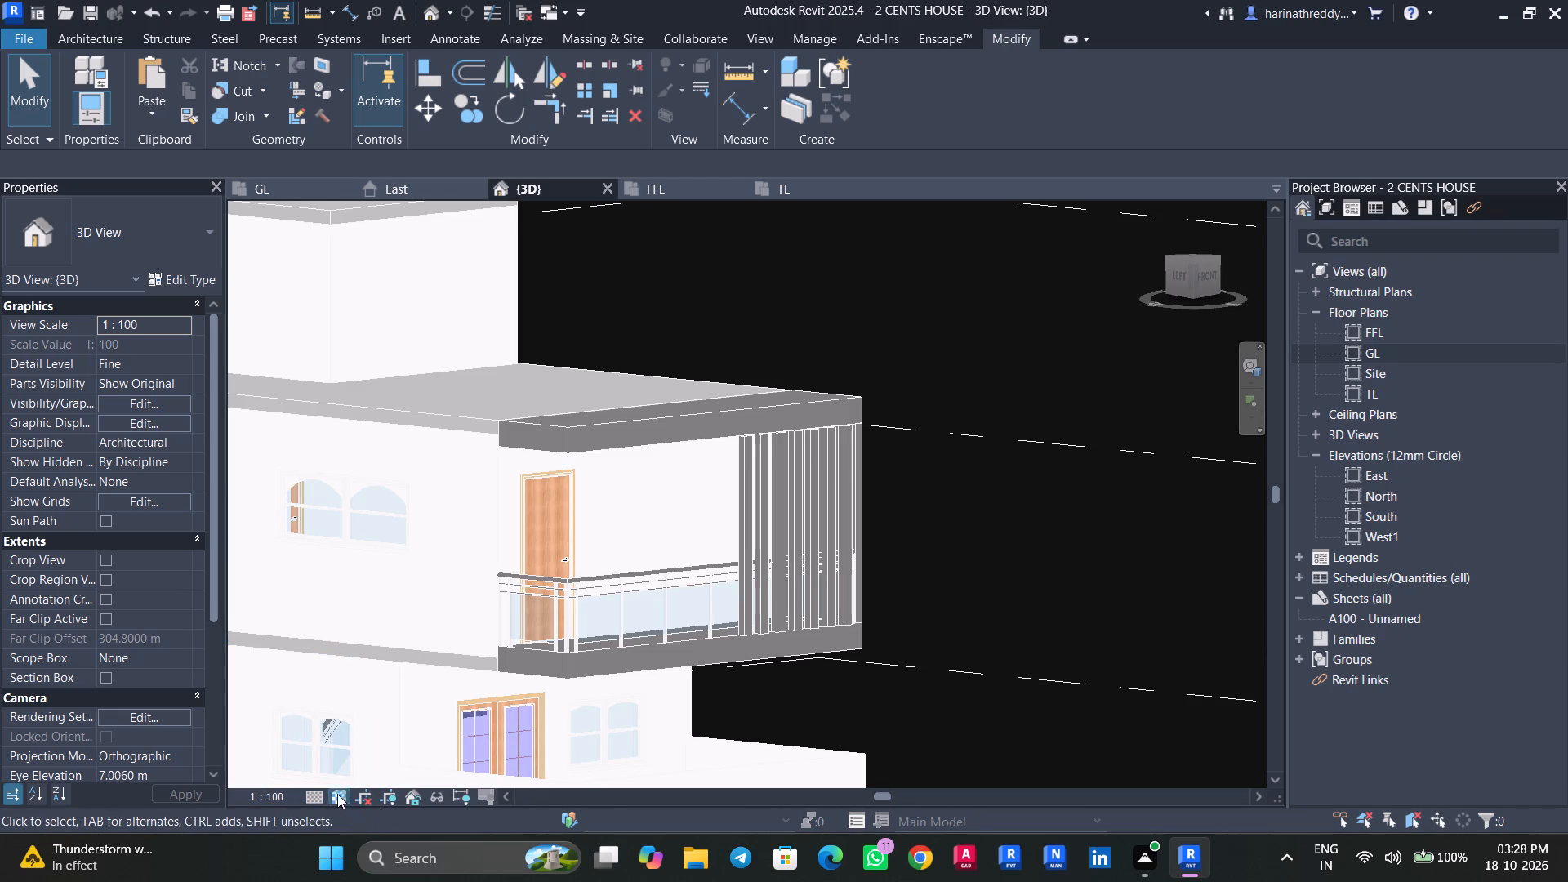
click(337, 794)
click(345, 772)
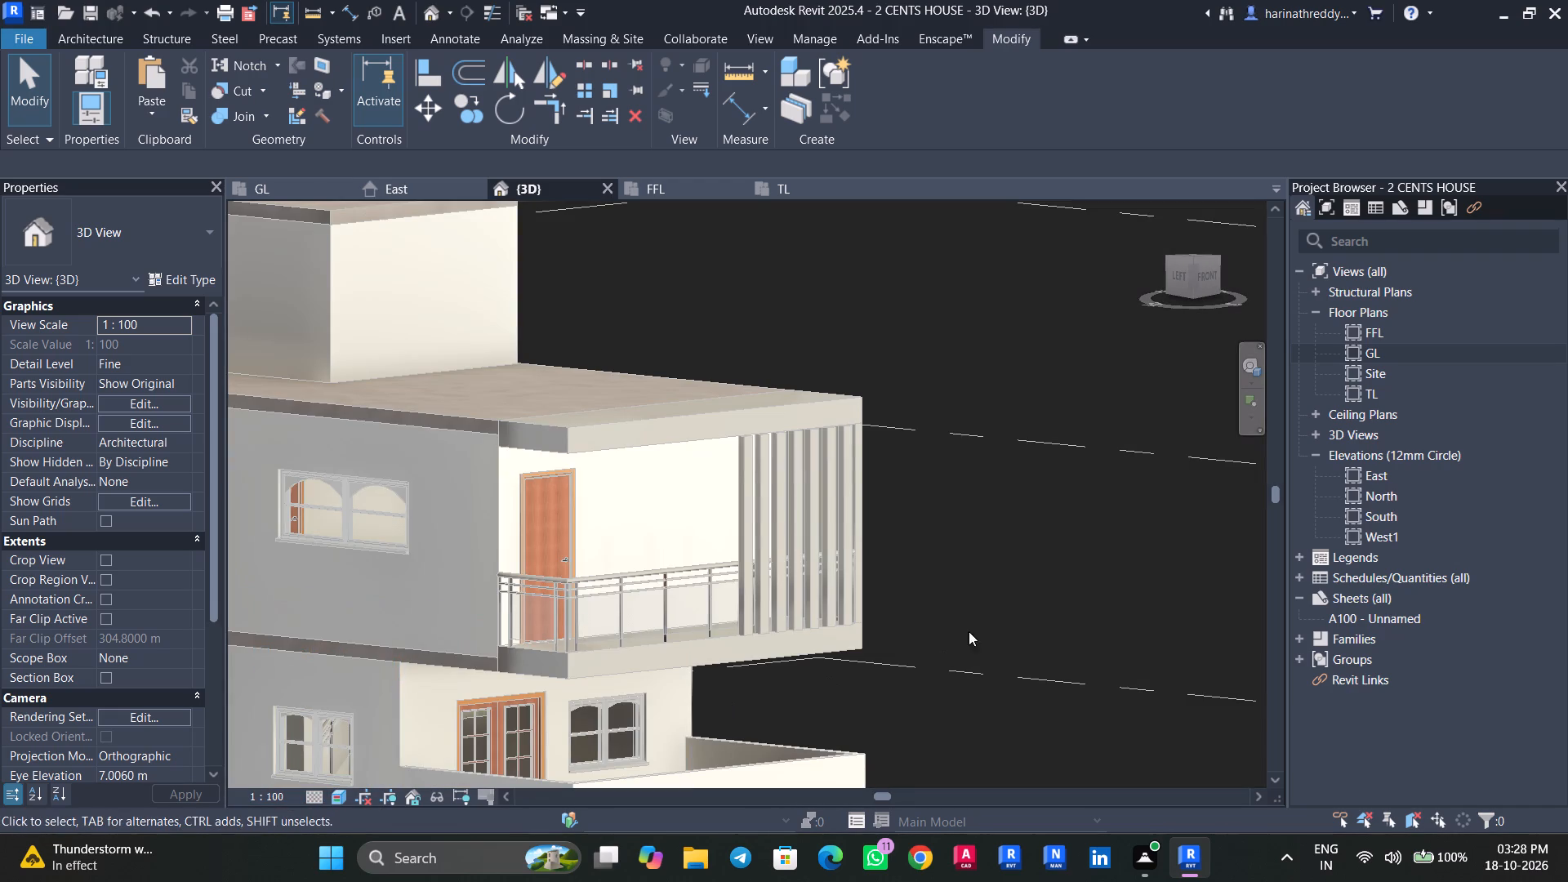
key(Escape)
Extend the balcony frame casework's front face outward to align with the outer face of the vertical fins.
shift+middle_drag(951, 621, 990, 665)
scroll(712, 633, up, 15)
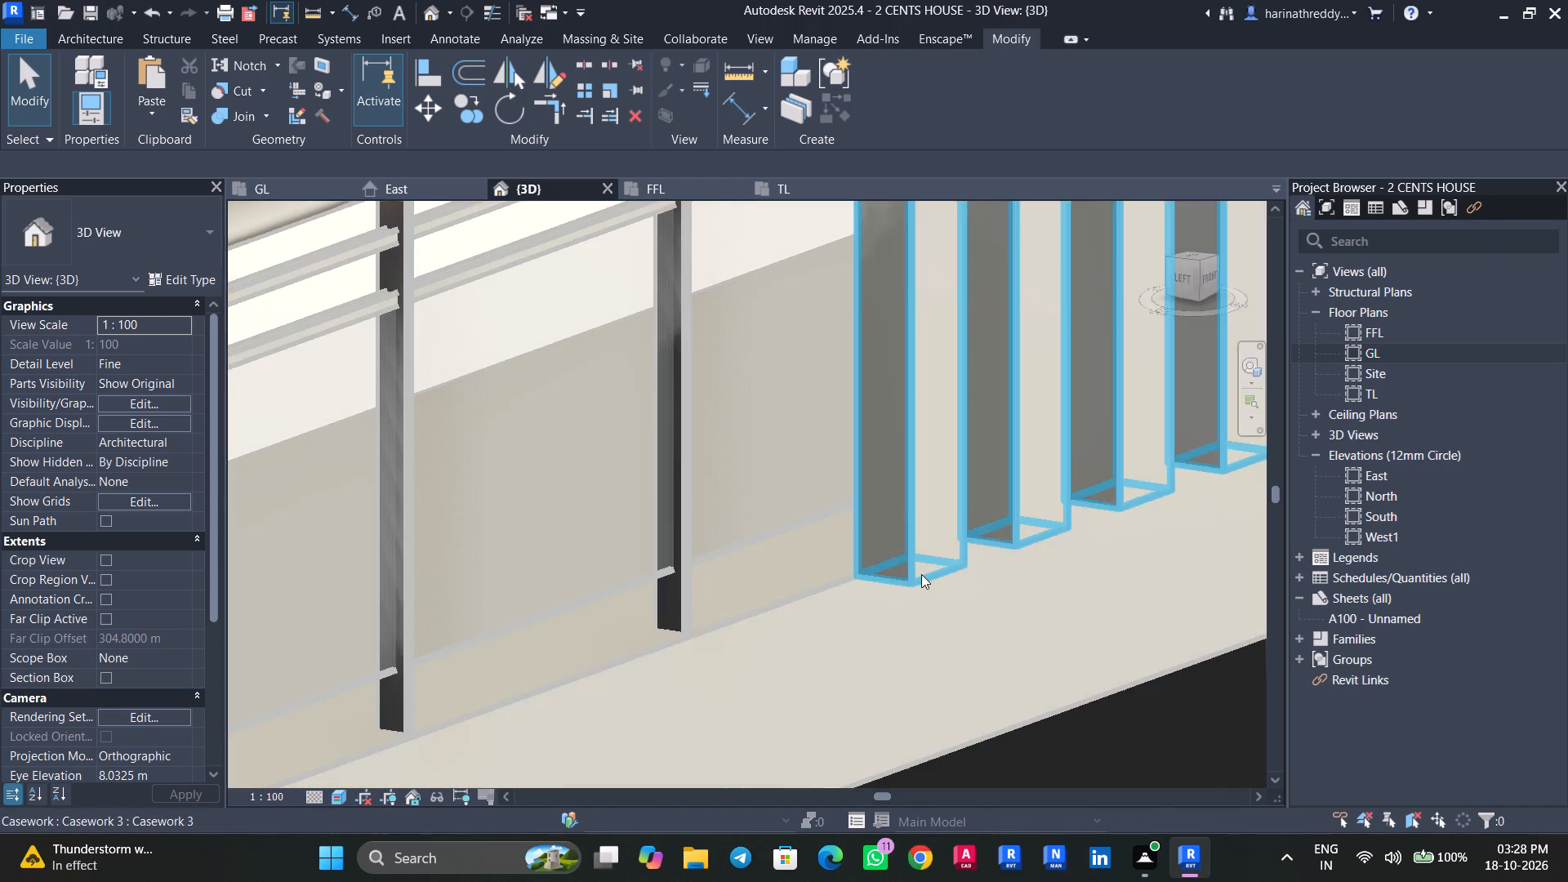
click(921, 574)
scroll(921, 574, down, 2)
scroll(921, 574, up, 1)
scroll(921, 574, down, 9)
shift+middle_drag(922, 573, 991, 600)
key(Escape)
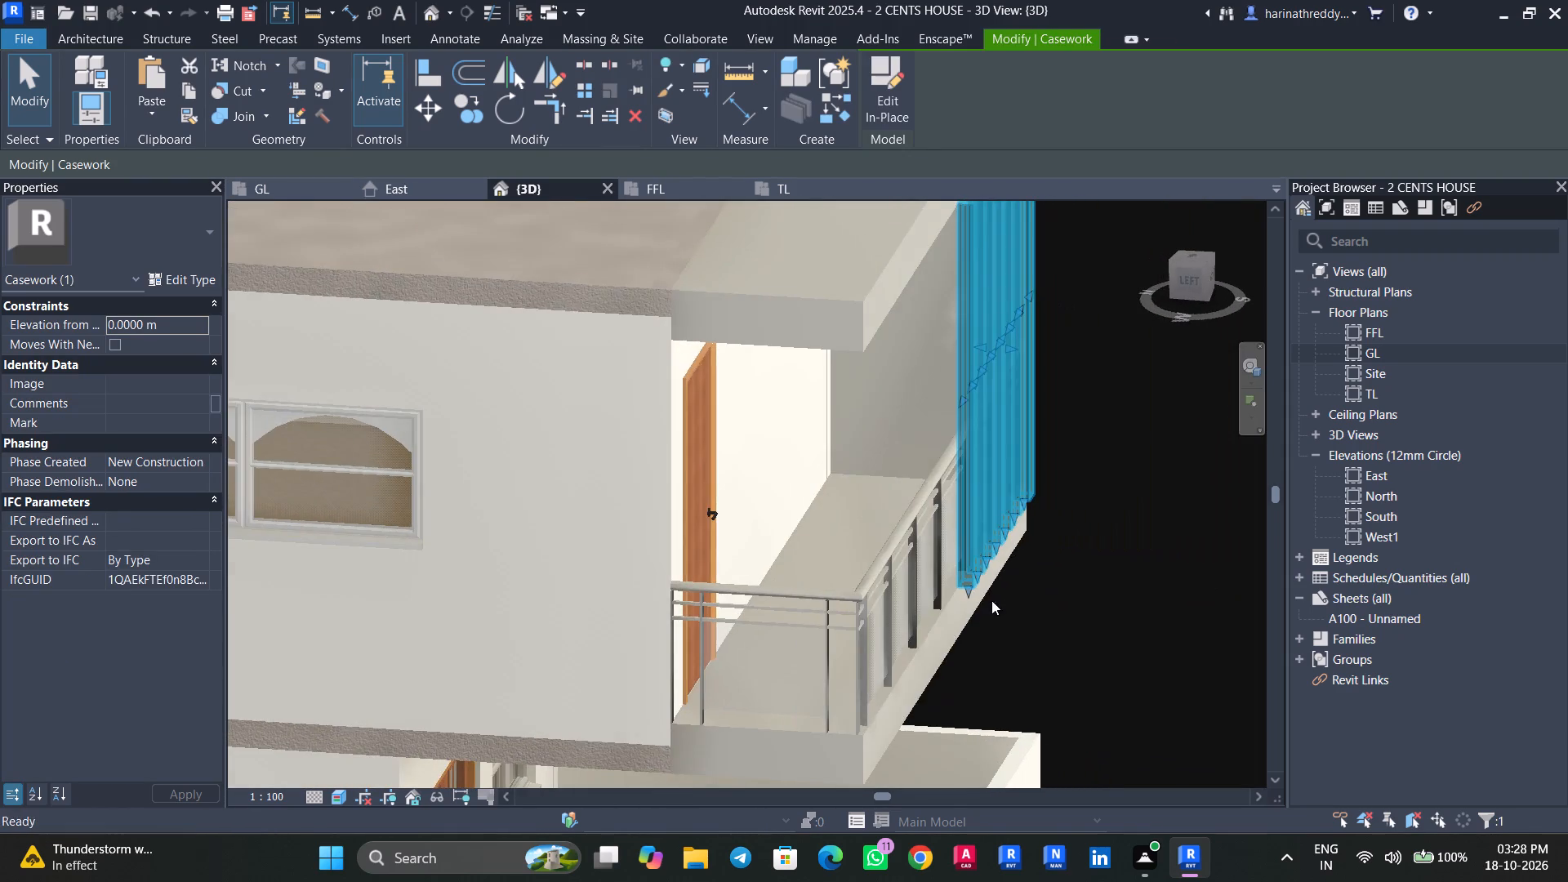
middle_drag(991, 628, 940, 804)
shift+middle_drag(1043, 644, 1045, 780)
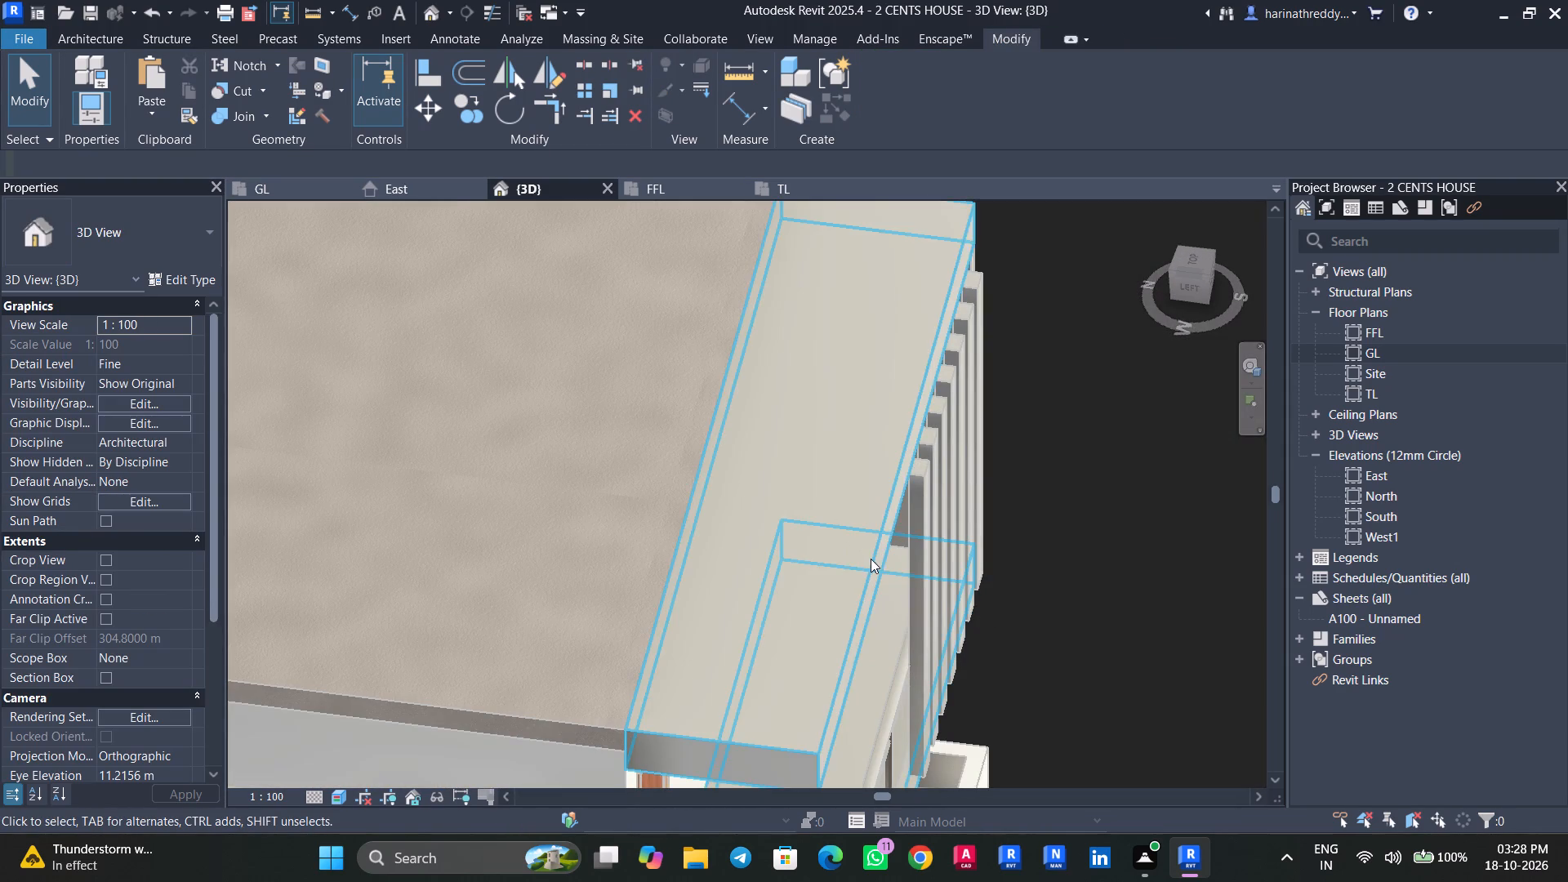
click(871, 559)
click(1198, 262)
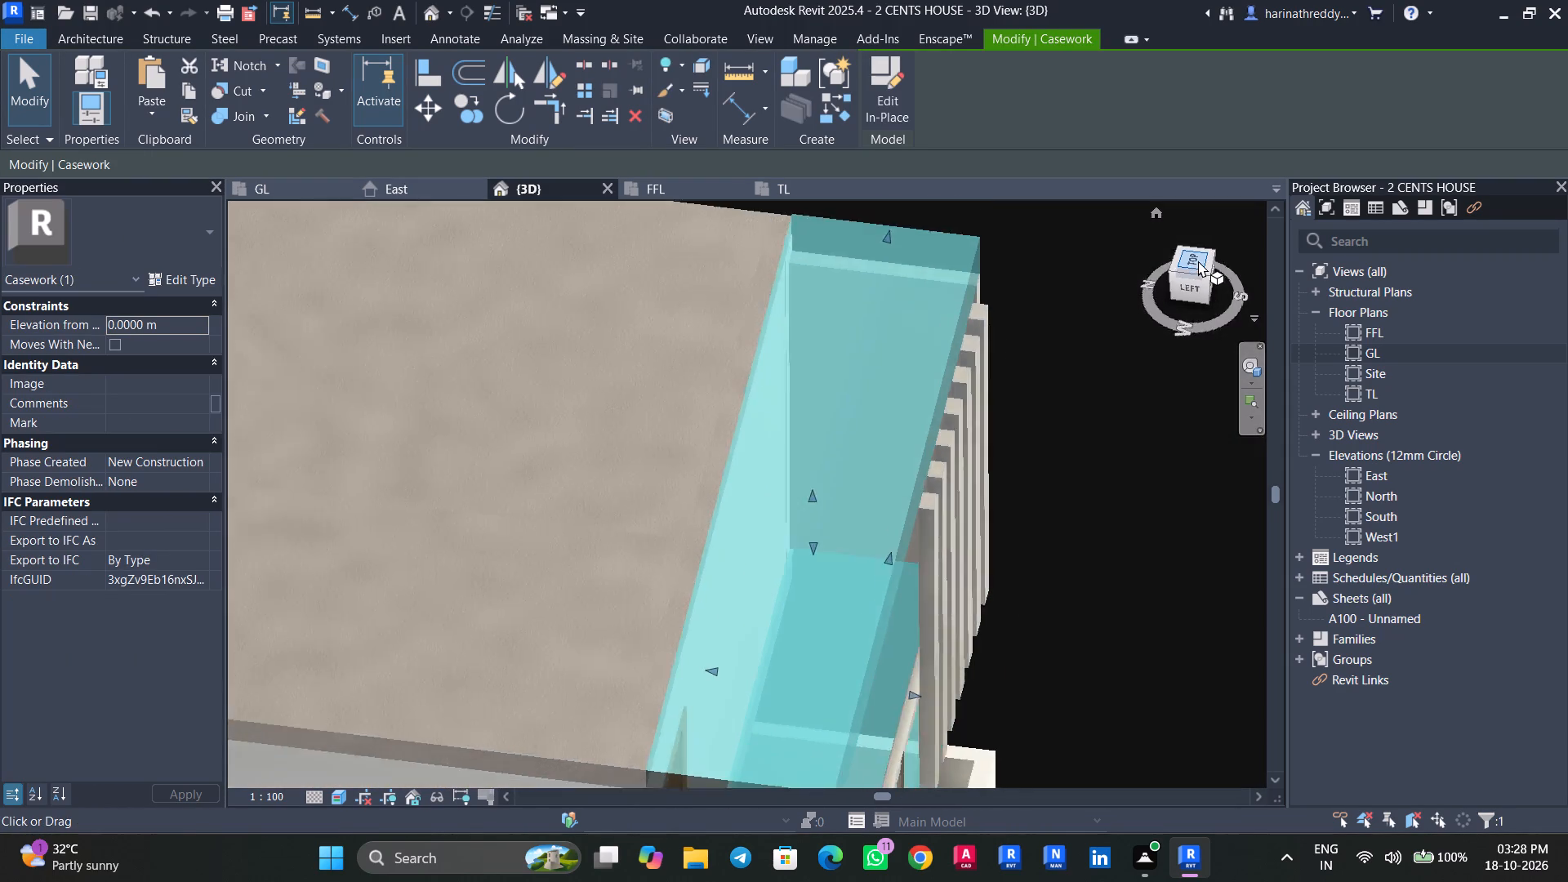
scroll(834, 493, up, 4)
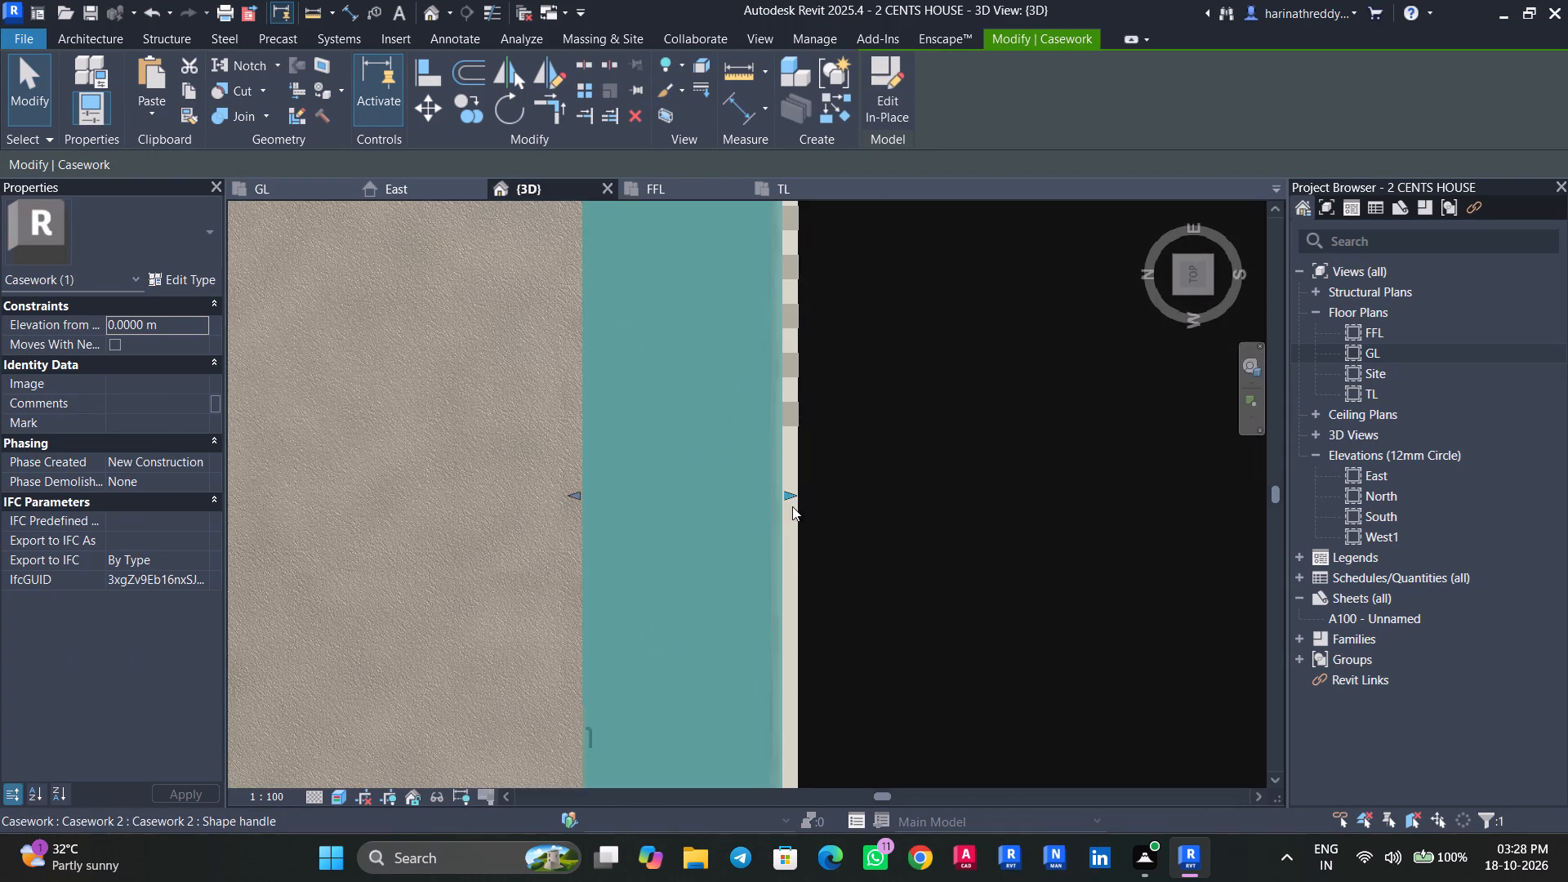
click(795, 490)
key(Escape)
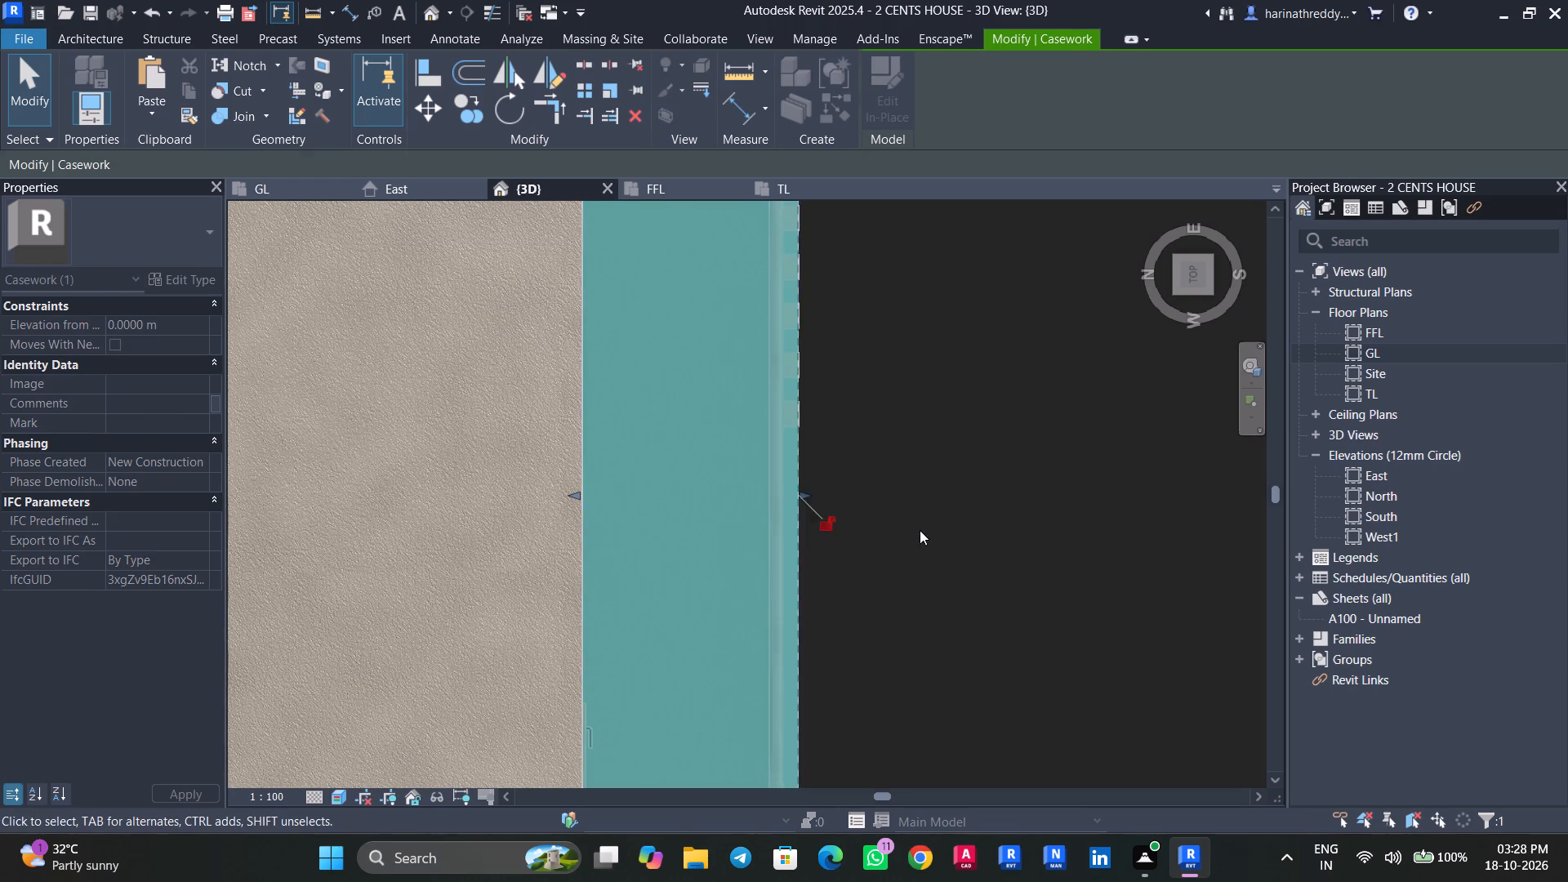
Examine the balcony frame and vertical fins in 3D from the front and both sides.
scroll(955, 553, down, 4)
shift+middle_drag(955, 558, 798, 100)
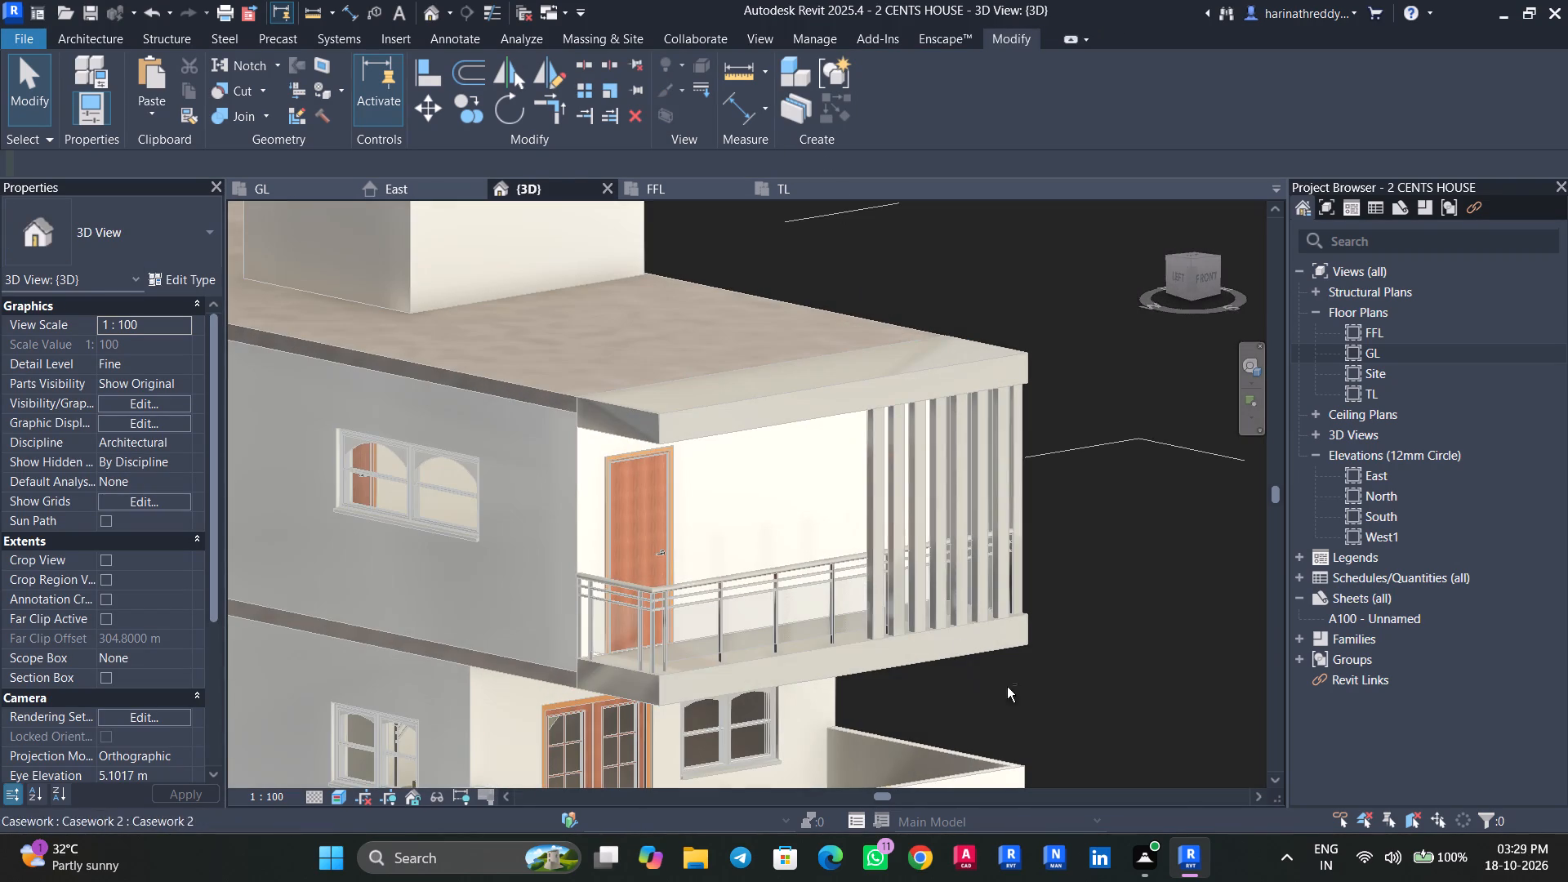
shift+middle_drag(1050, 675, 822, 702)
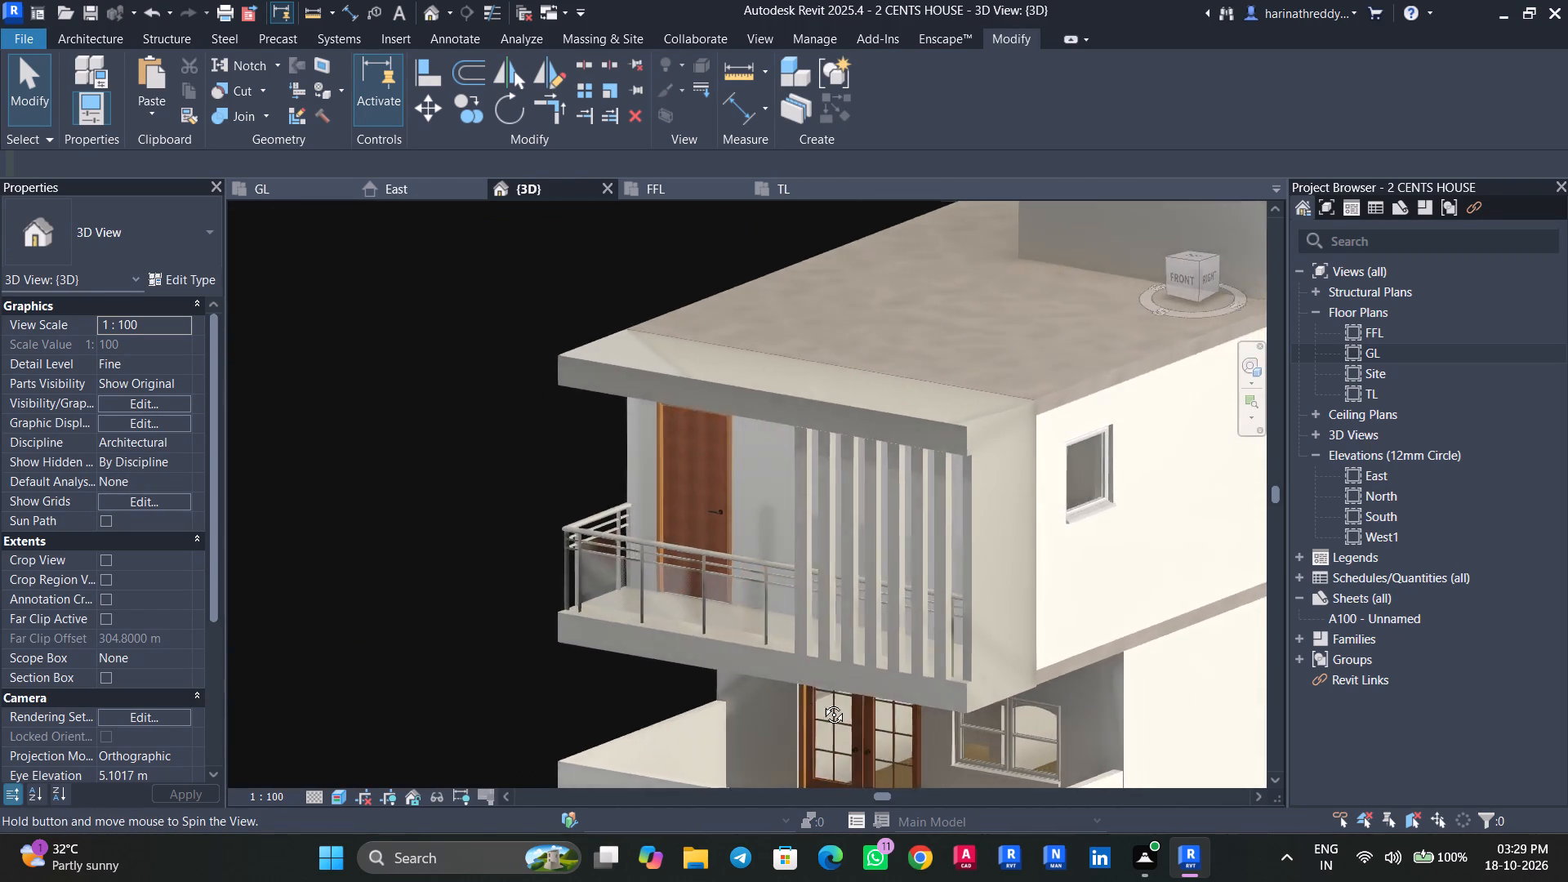
shift+middle_drag(822, 702, 873, 693)
scroll(873, 693, down, 3)
shift+middle_drag(874, 693, 1089, 704)
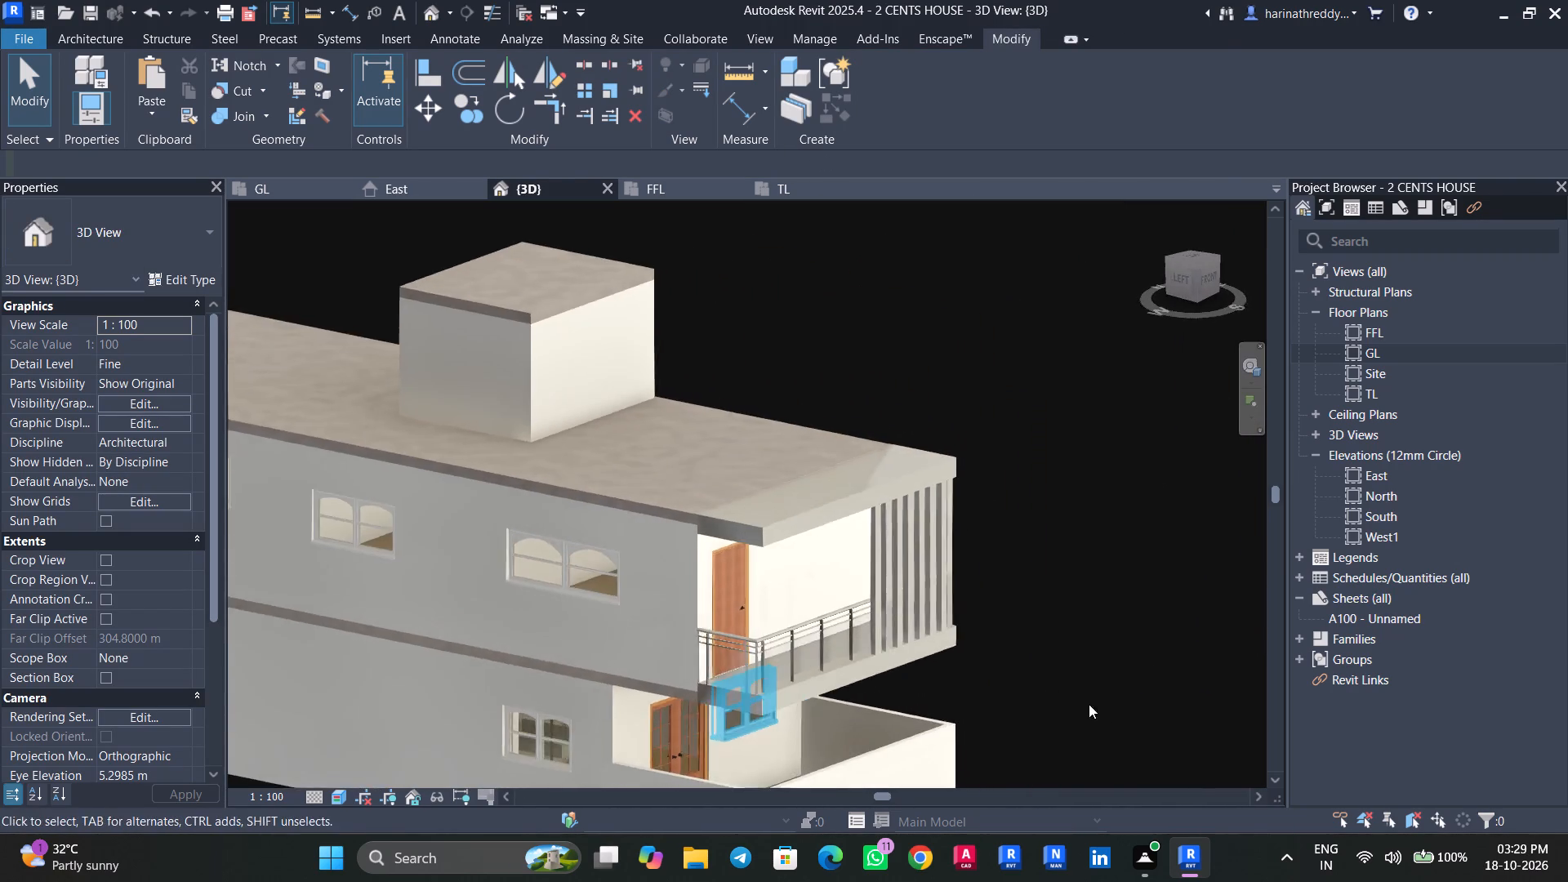
middle_drag(1088, 704, 1039, 559)
scroll(1039, 558, down, 3)
shift+middle_drag(1043, 571, 898, 509)
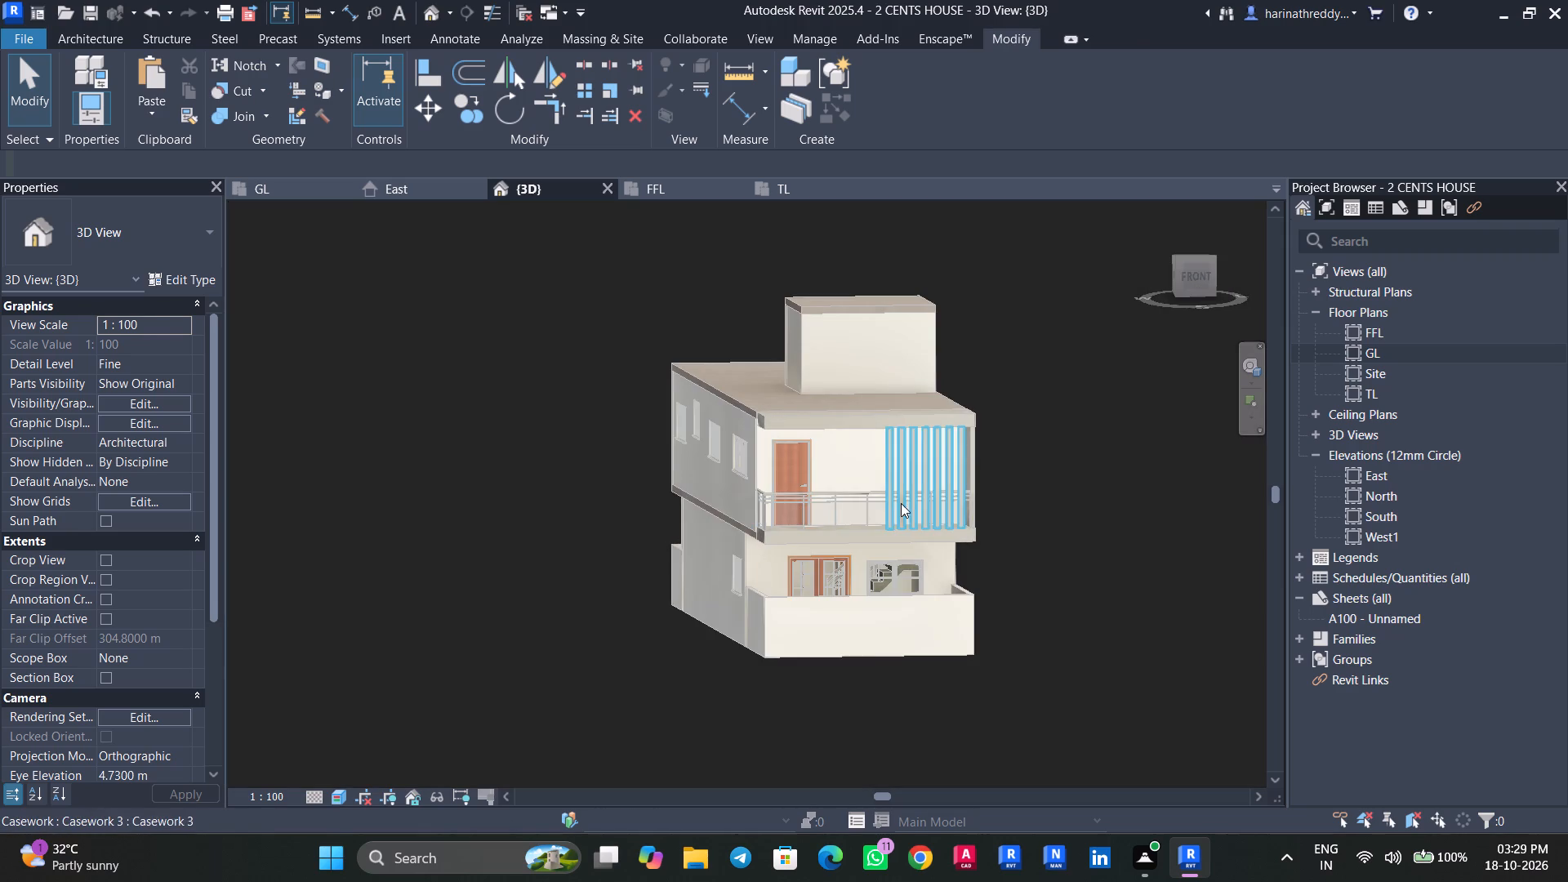
click(901, 503)
scroll(936, 576, up, 5)
key(Escape)
shift+middle_drag(1157, 555, 1094, 554)
Study the front elevation in the reference image on the GL floor plan.
double_click(1384, 356)
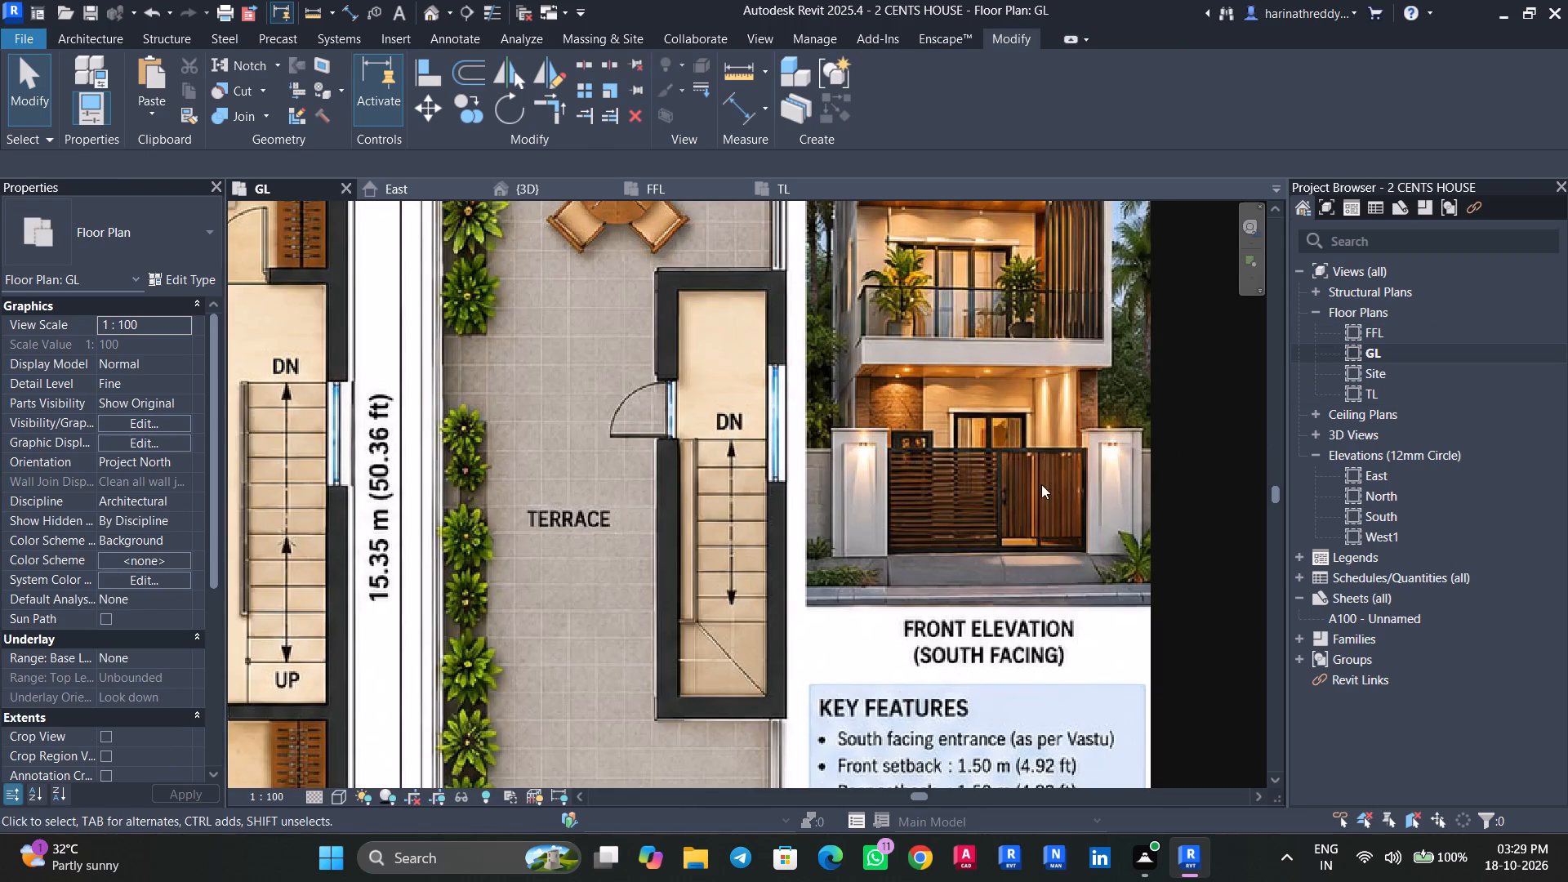
middle_drag(1040, 486, 994, 574)
middle_drag(994, 574, 976, 605)
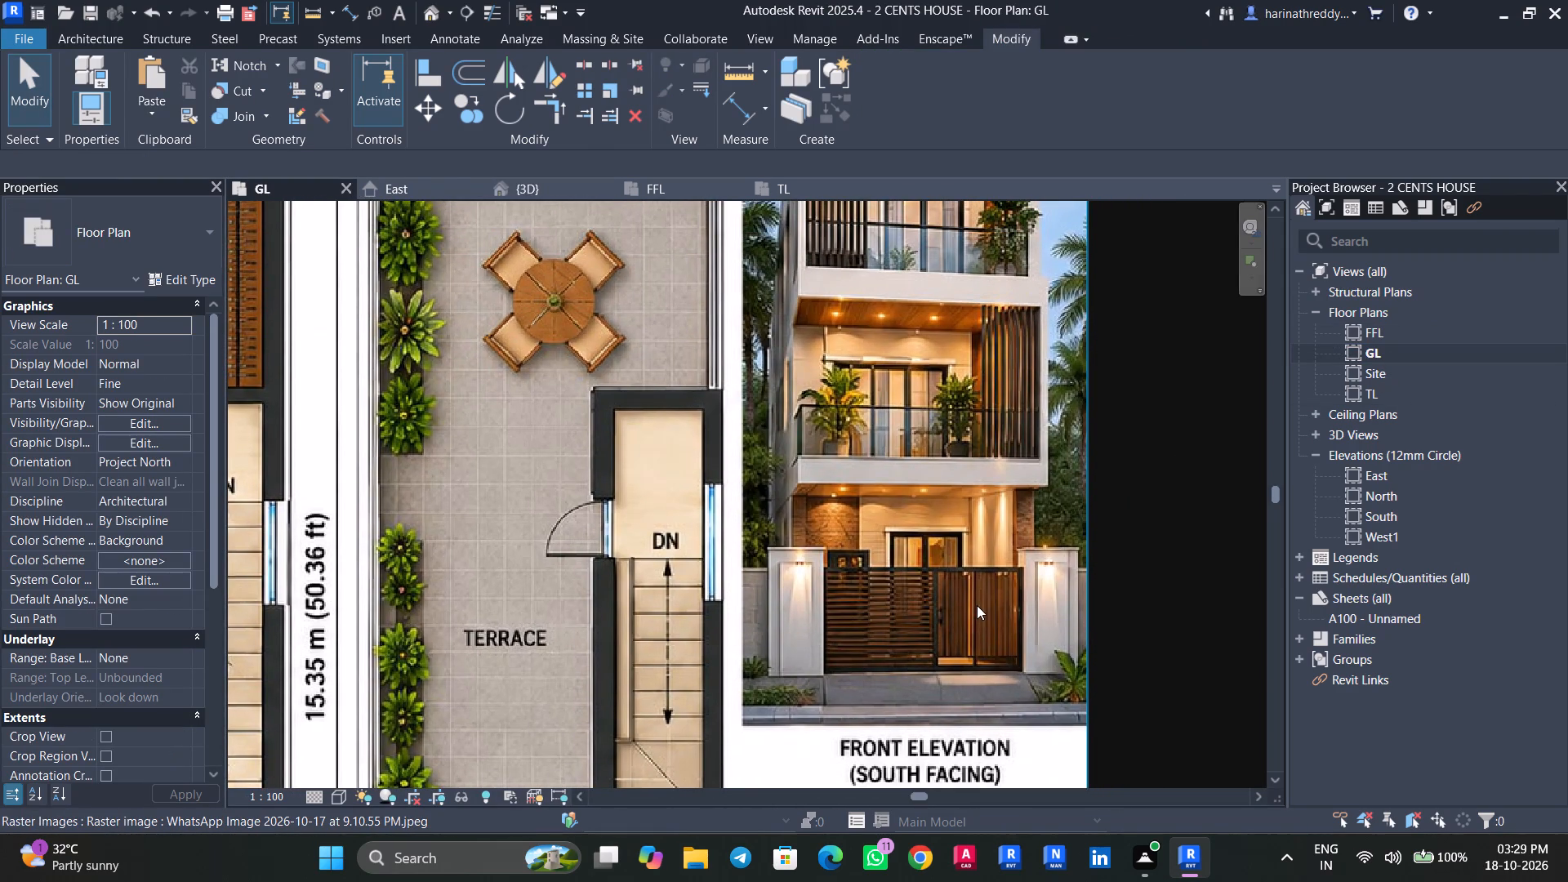
scroll(977, 605, down, 2)
middle_drag(961, 561, 946, 615)
scroll(946, 615, down, 2)
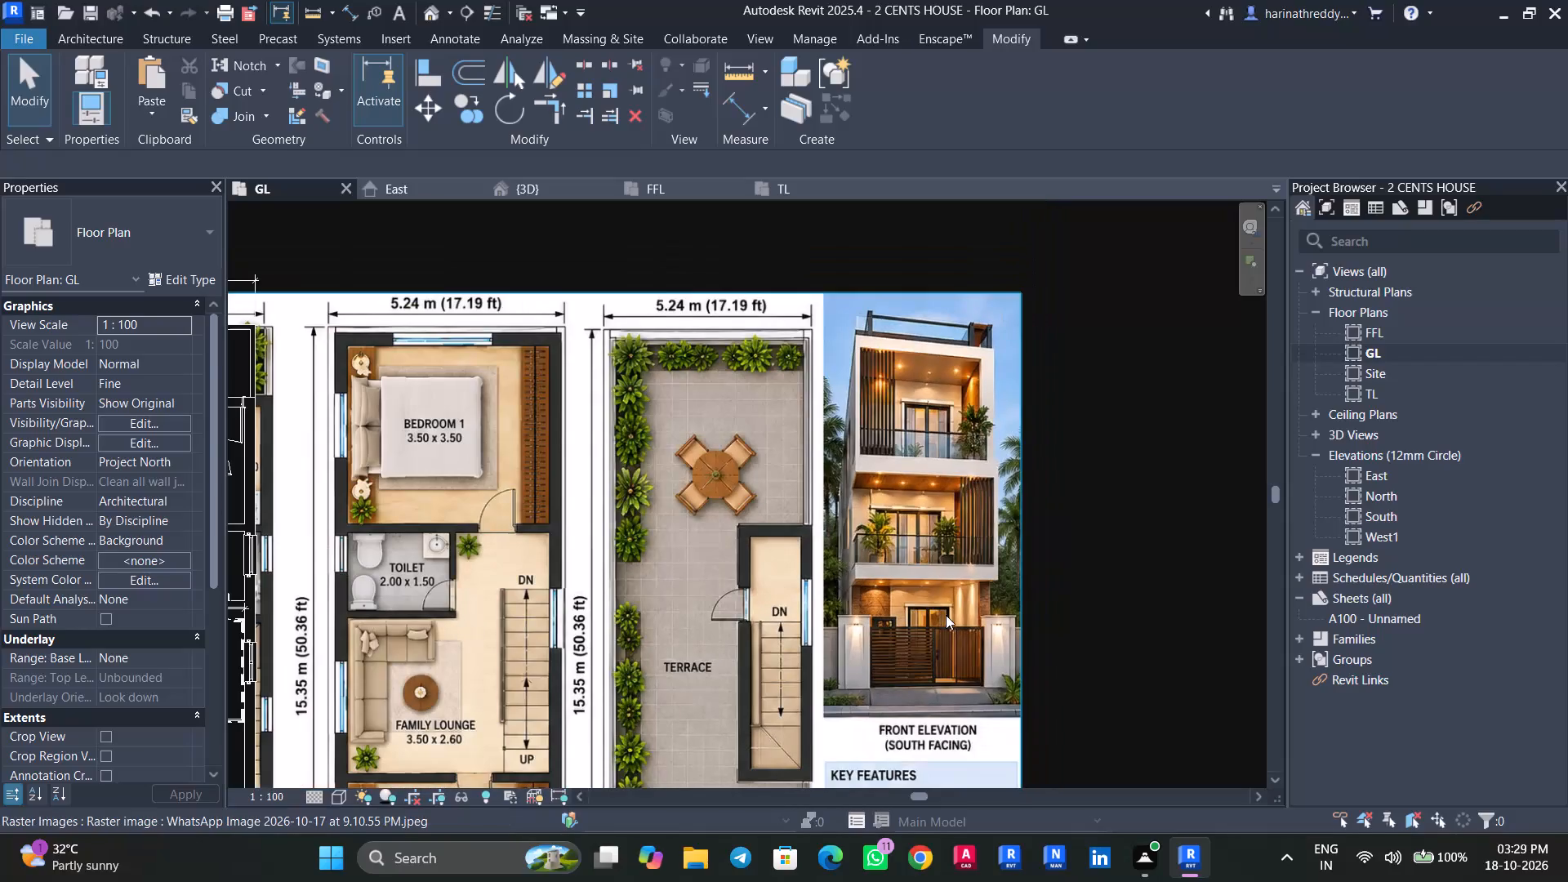
middle_drag(946, 615, 971, 554)
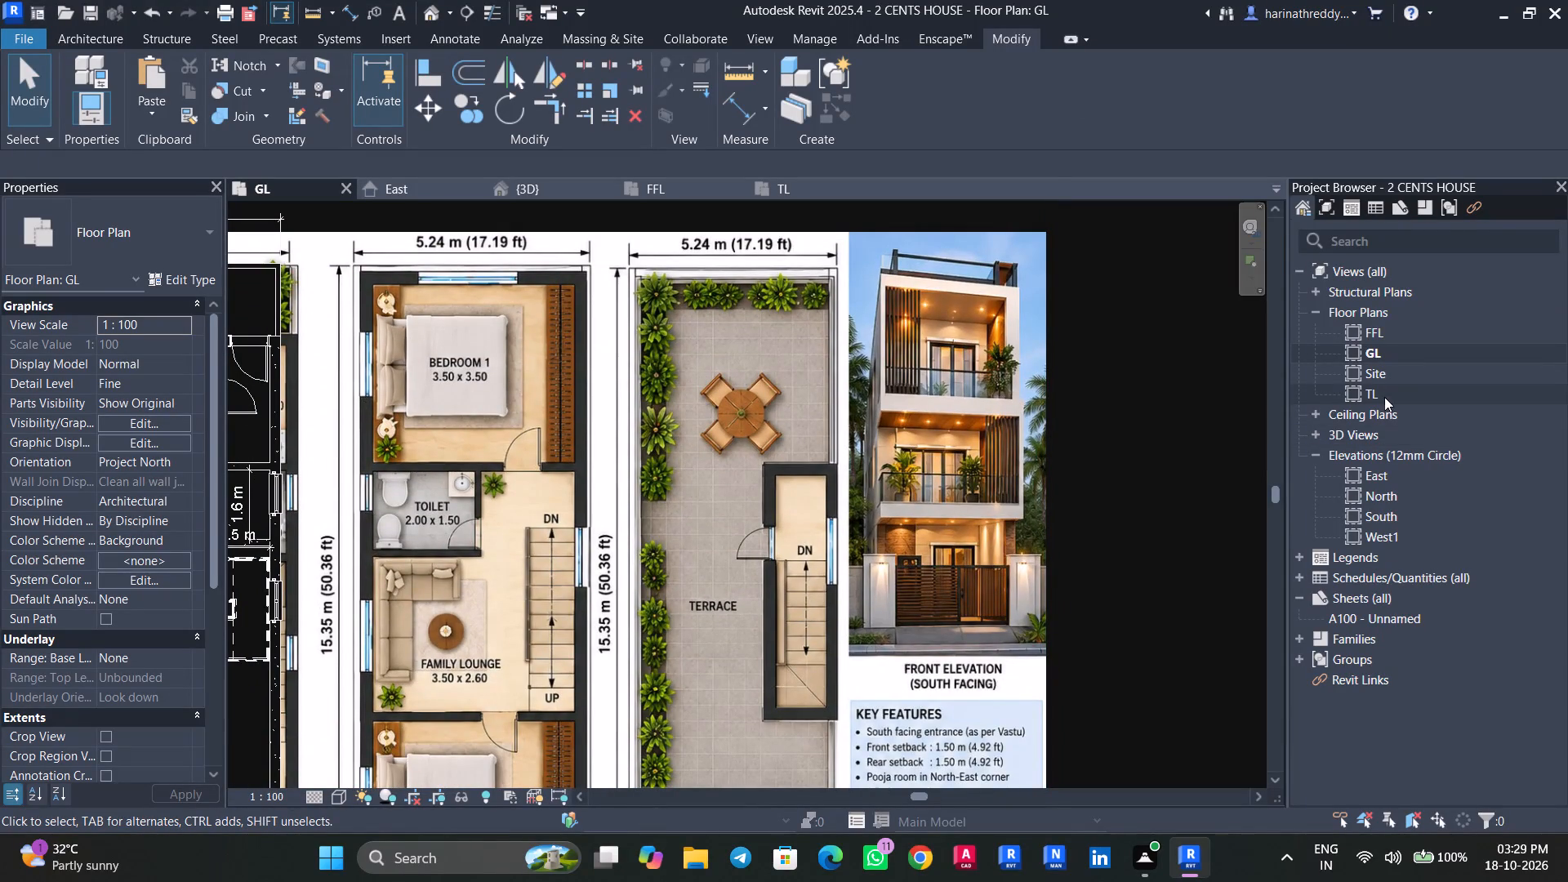
Return to the 3D view of the whole house and save the project.
click(531, 190)
scroll(608, 370, down, 5)
shift+middle_drag(535, 512, 705, 561)
middle_drag(711, 580, 777, 721)
middle_drag(1010, 698, 1014, 699)
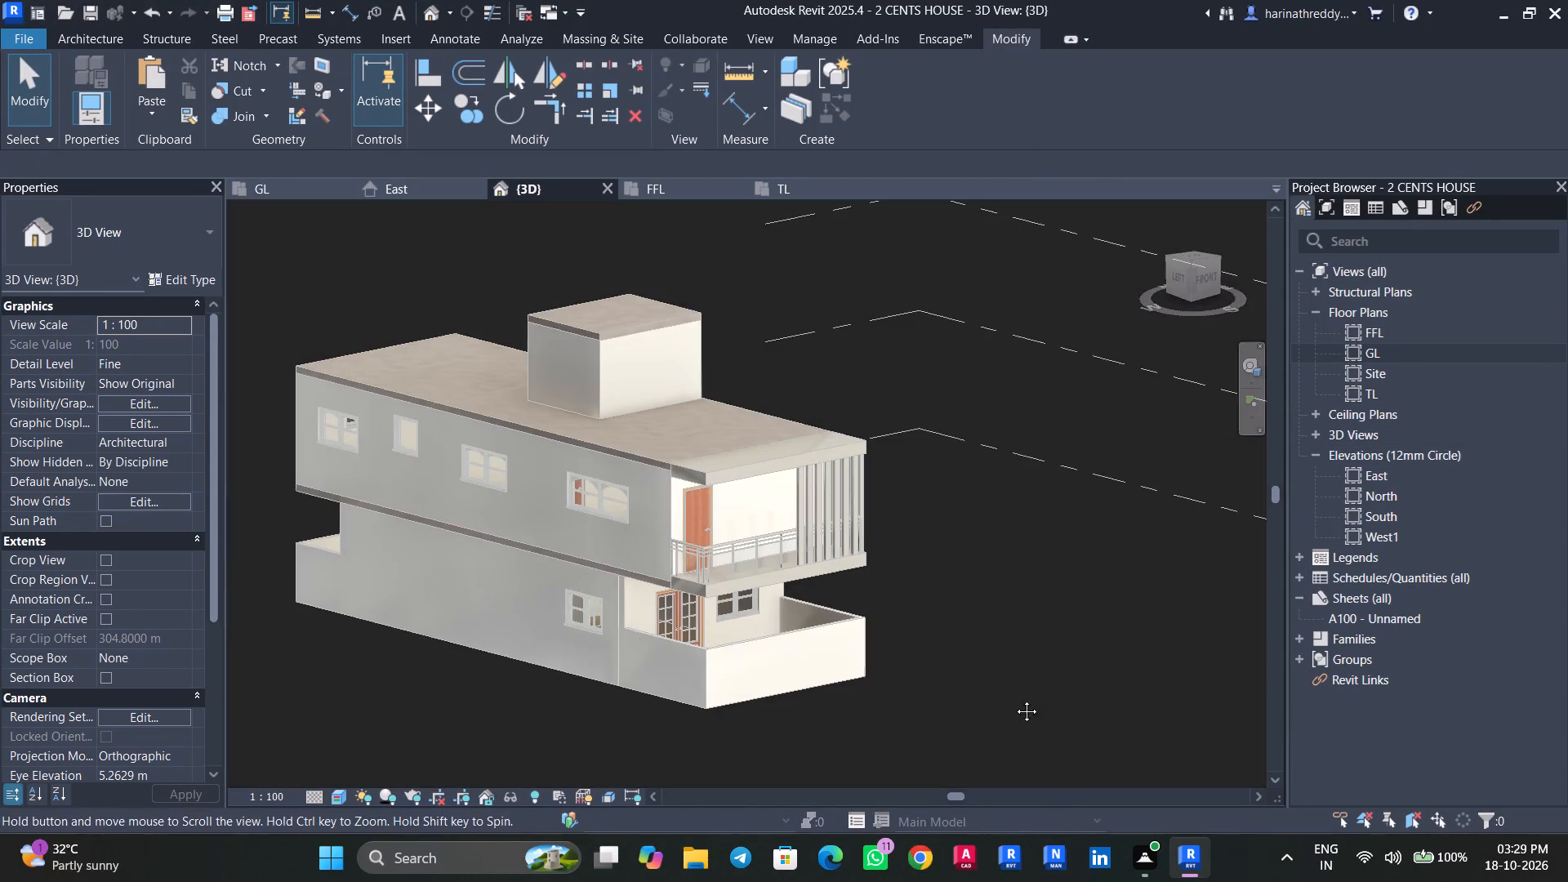
middle_drag(1014, 699, 1030, 690)
key(ctrl+s)
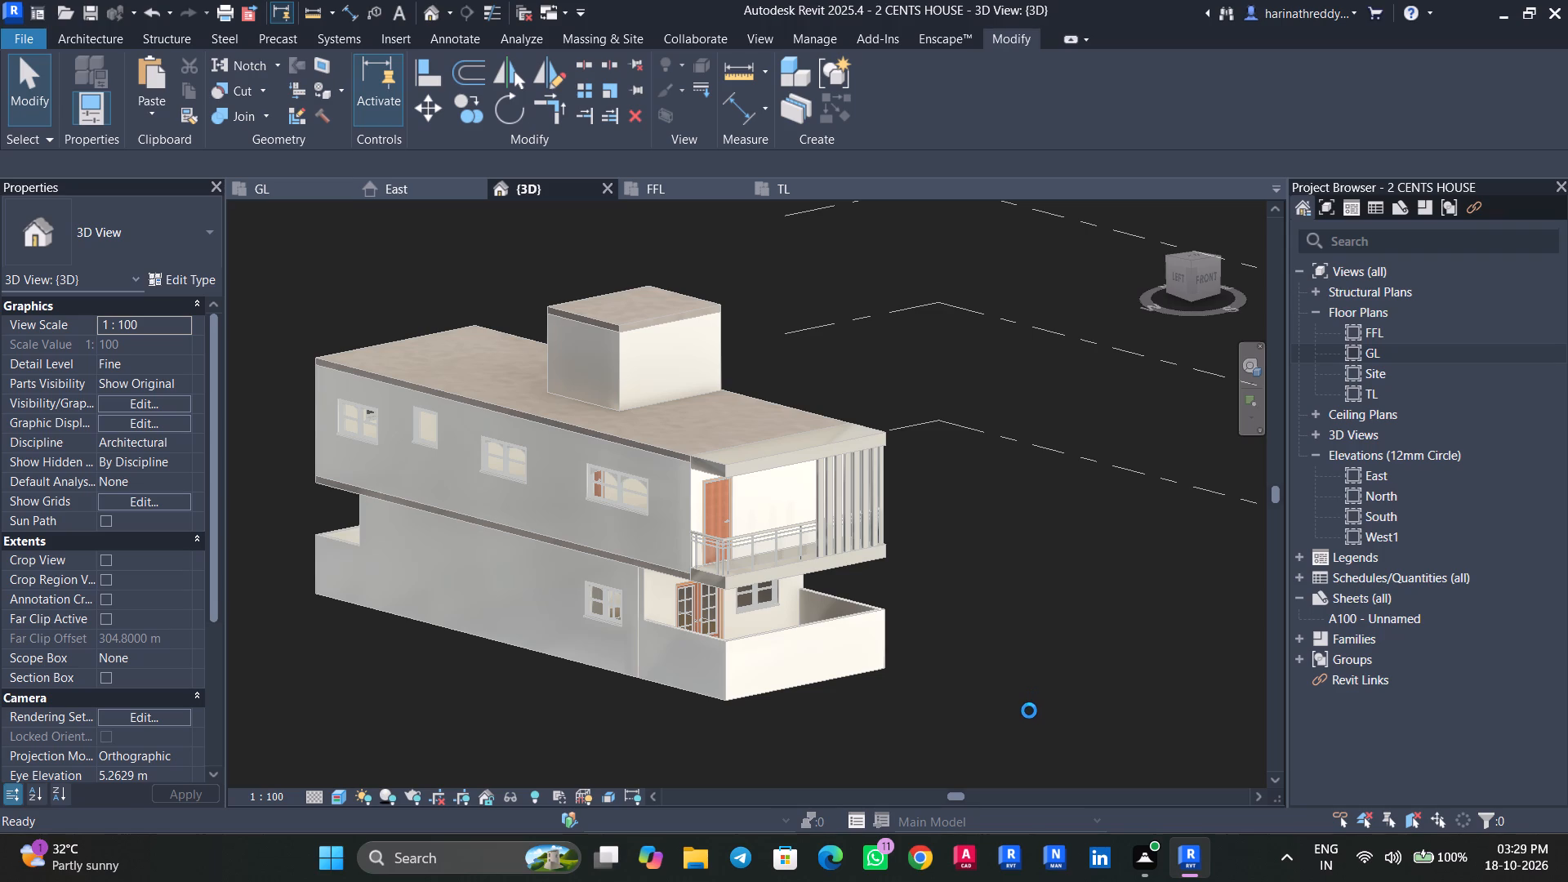